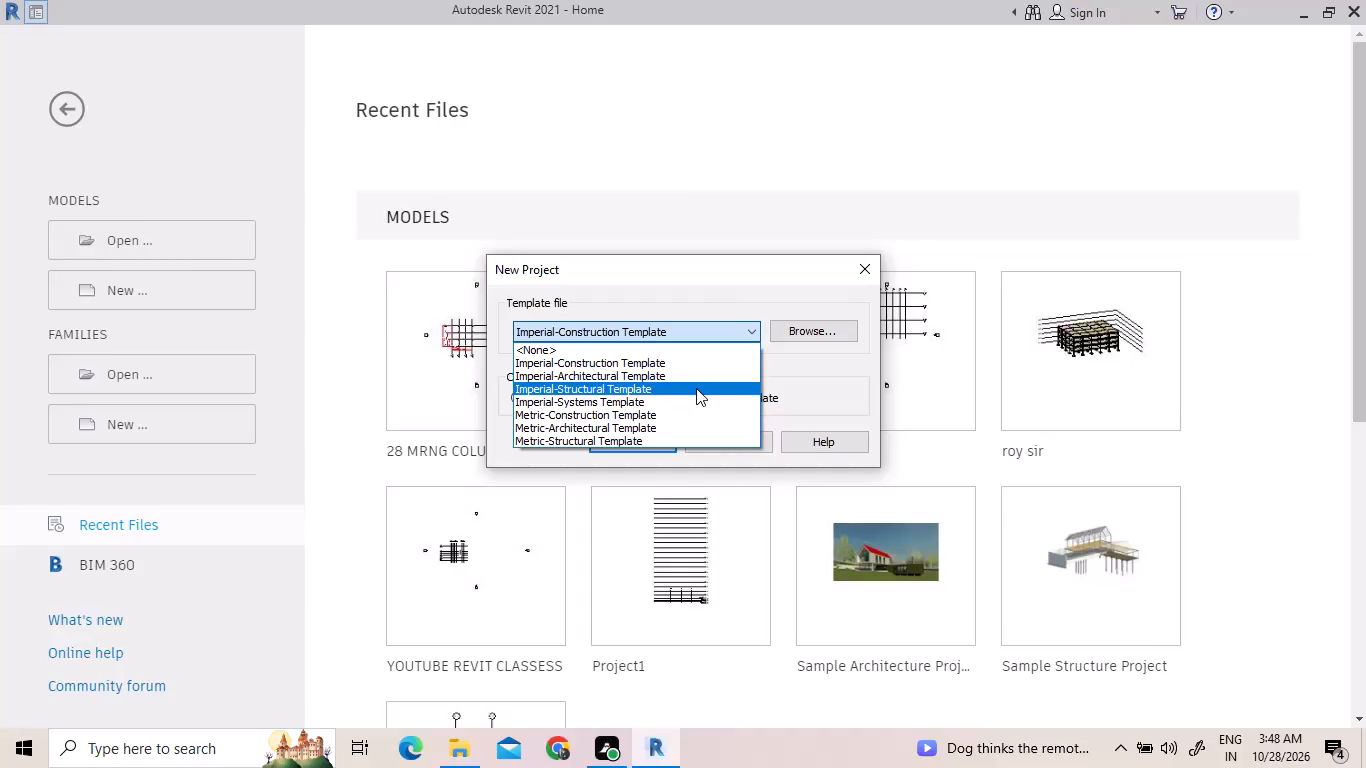
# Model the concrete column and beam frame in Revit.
# Create a new project based on the Imperial-Structural Template.
pyautogui.click(696, 388)
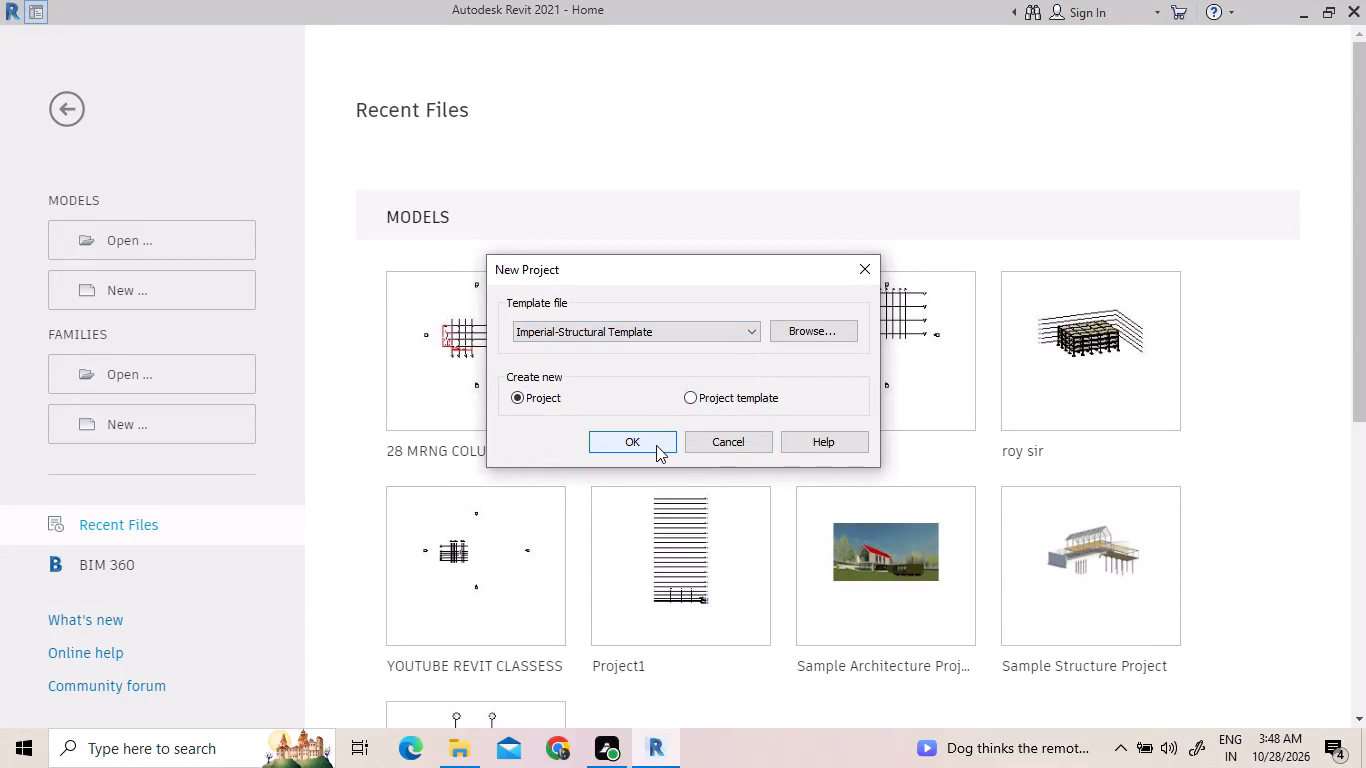
pyautogui.click(656, 445)
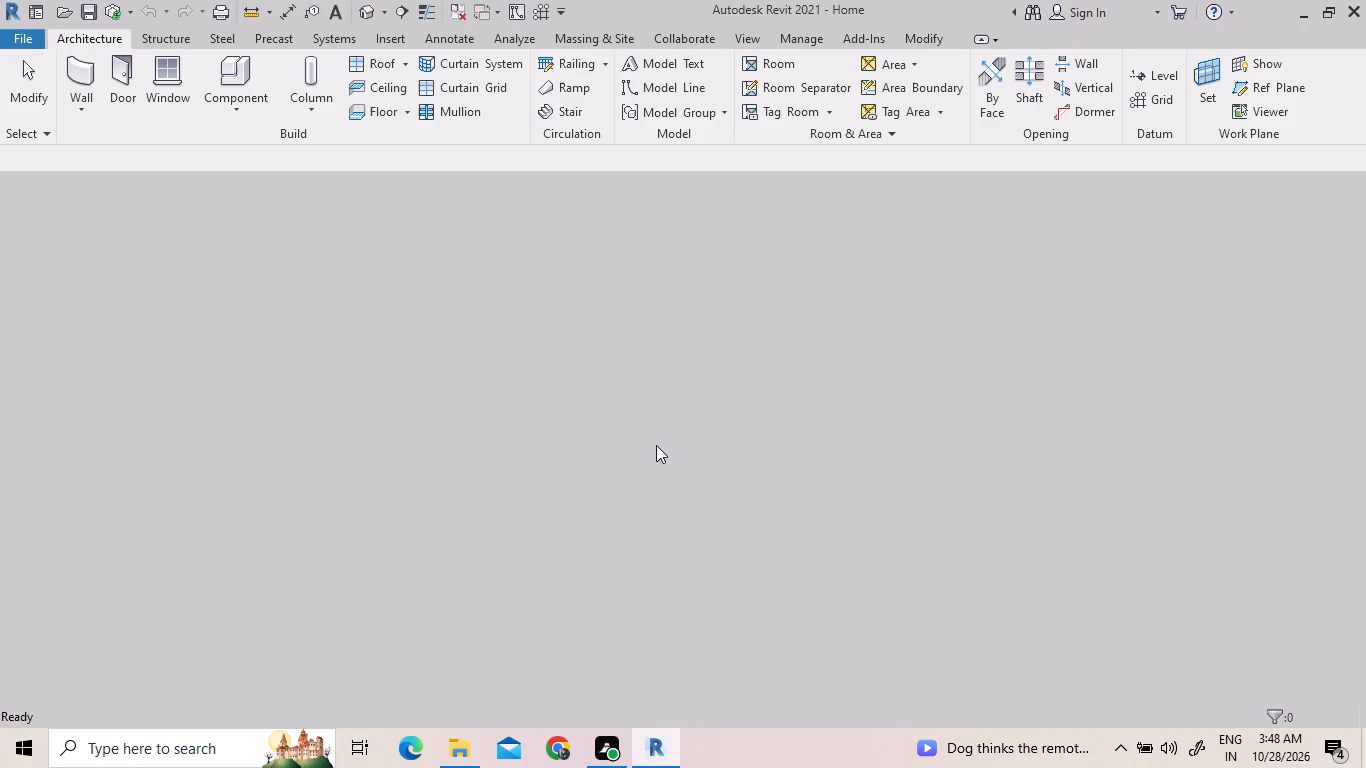
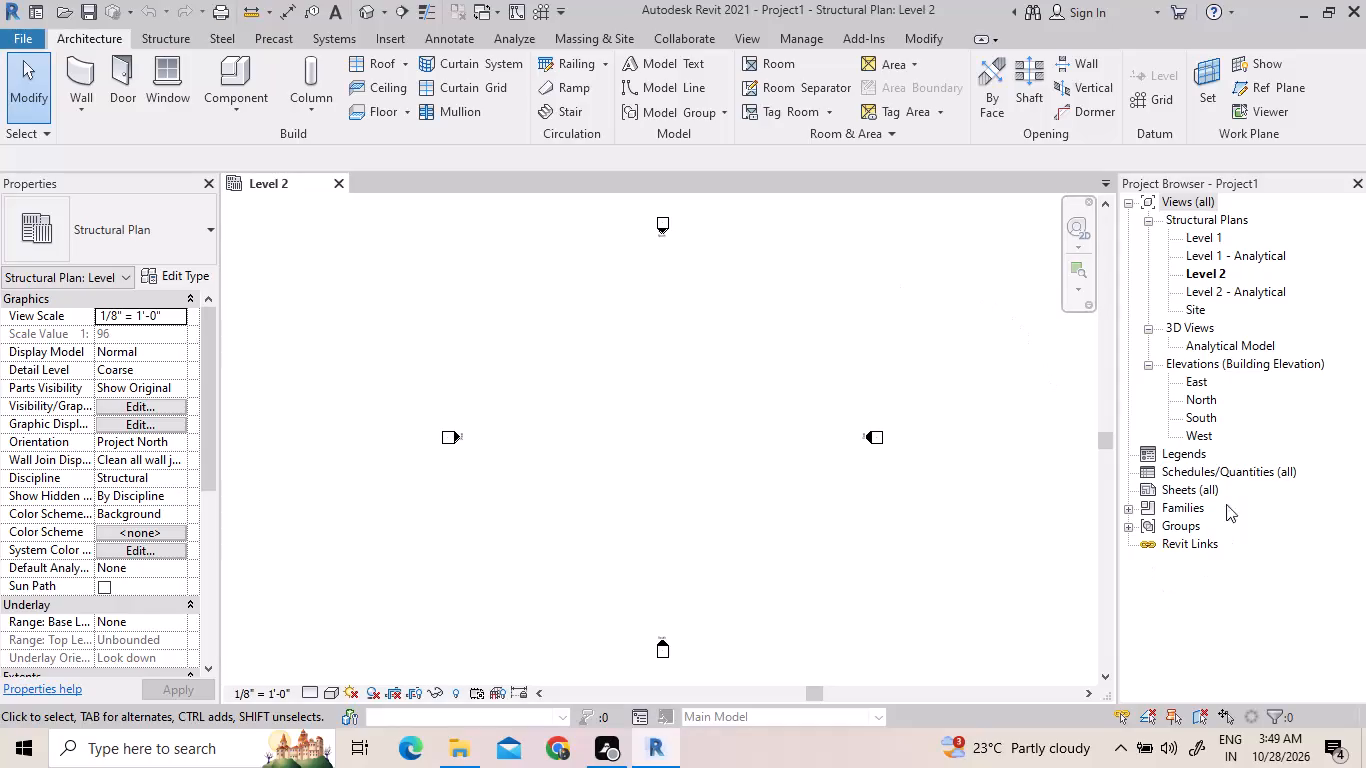
# Open the East building elevation view.
pyautogui.doubleClick(1196, 380)
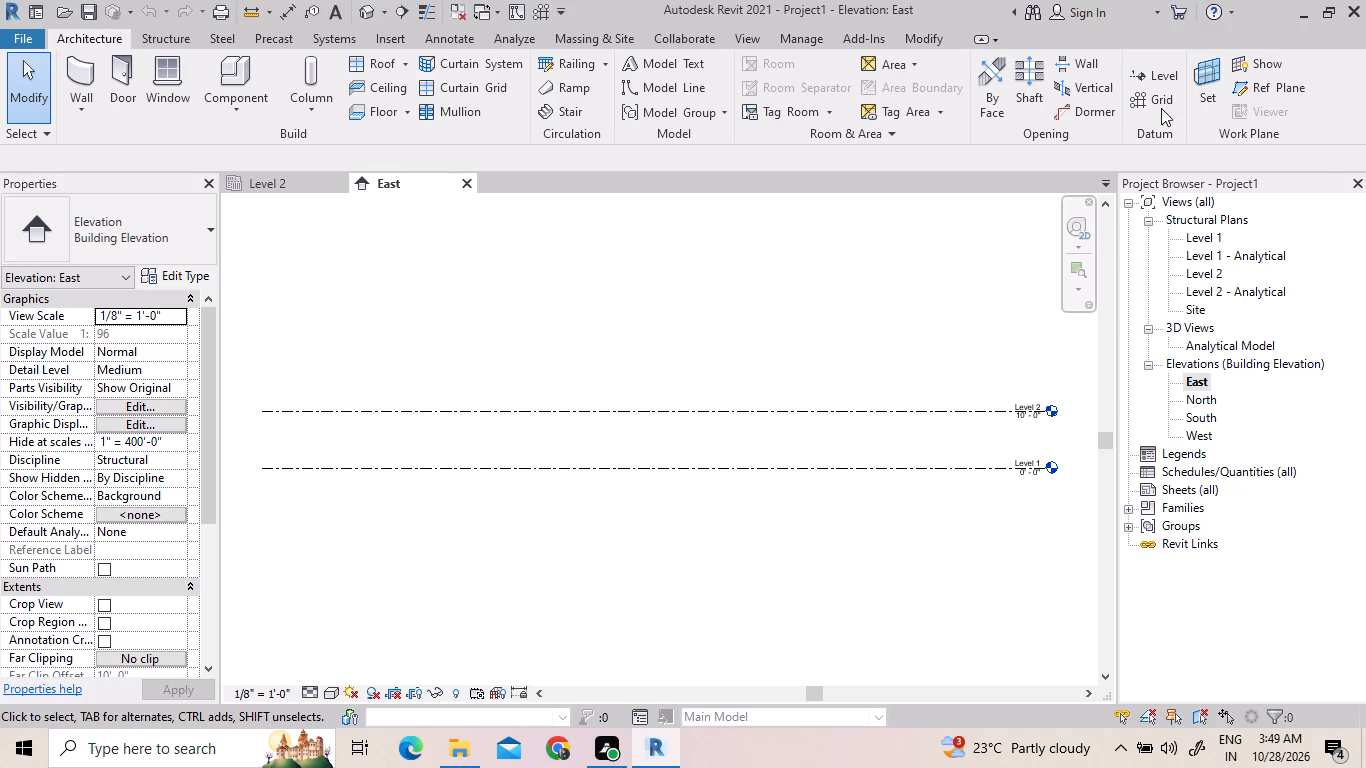
# Set up the Level tool to pick lines with a 10' offset, creating ceiling, floor and structural plan views.
pyautogui.click(1163, 73)
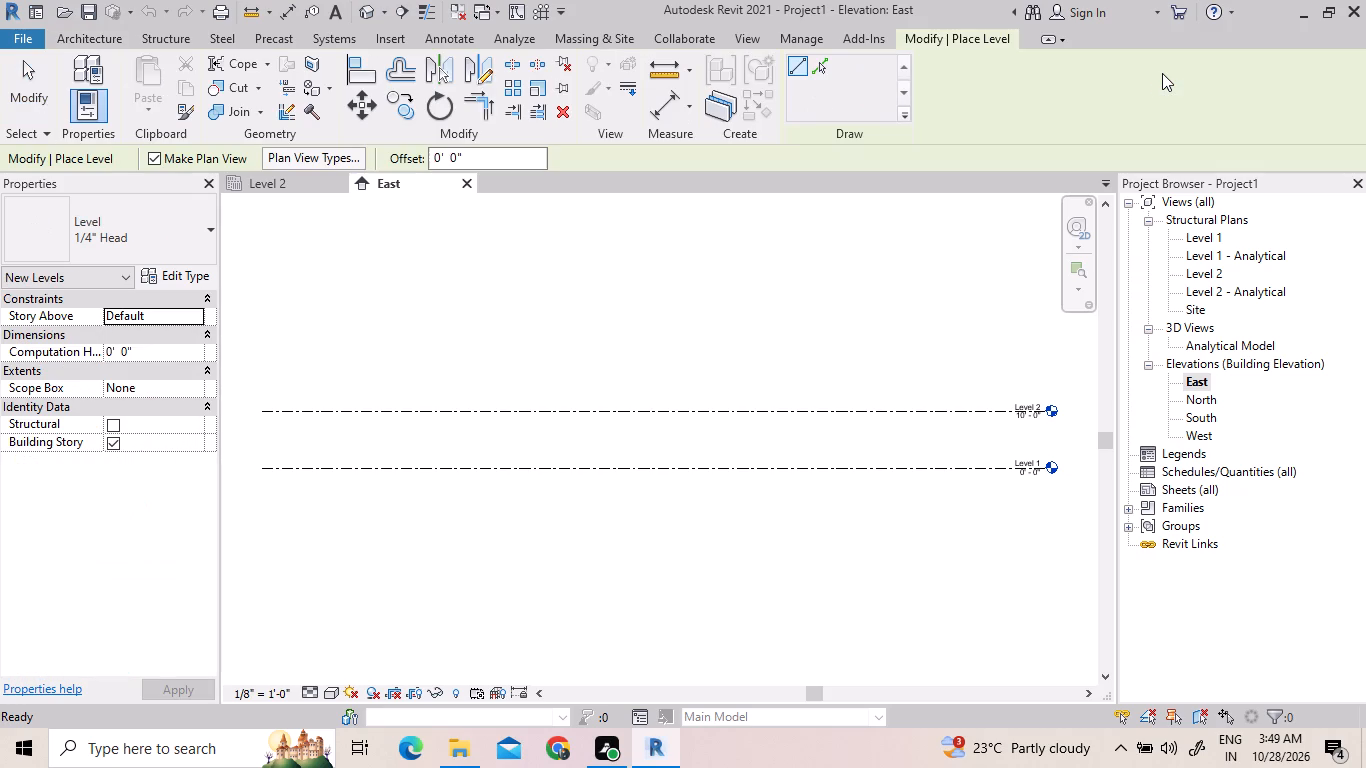
pyautogui.click(826, 60)
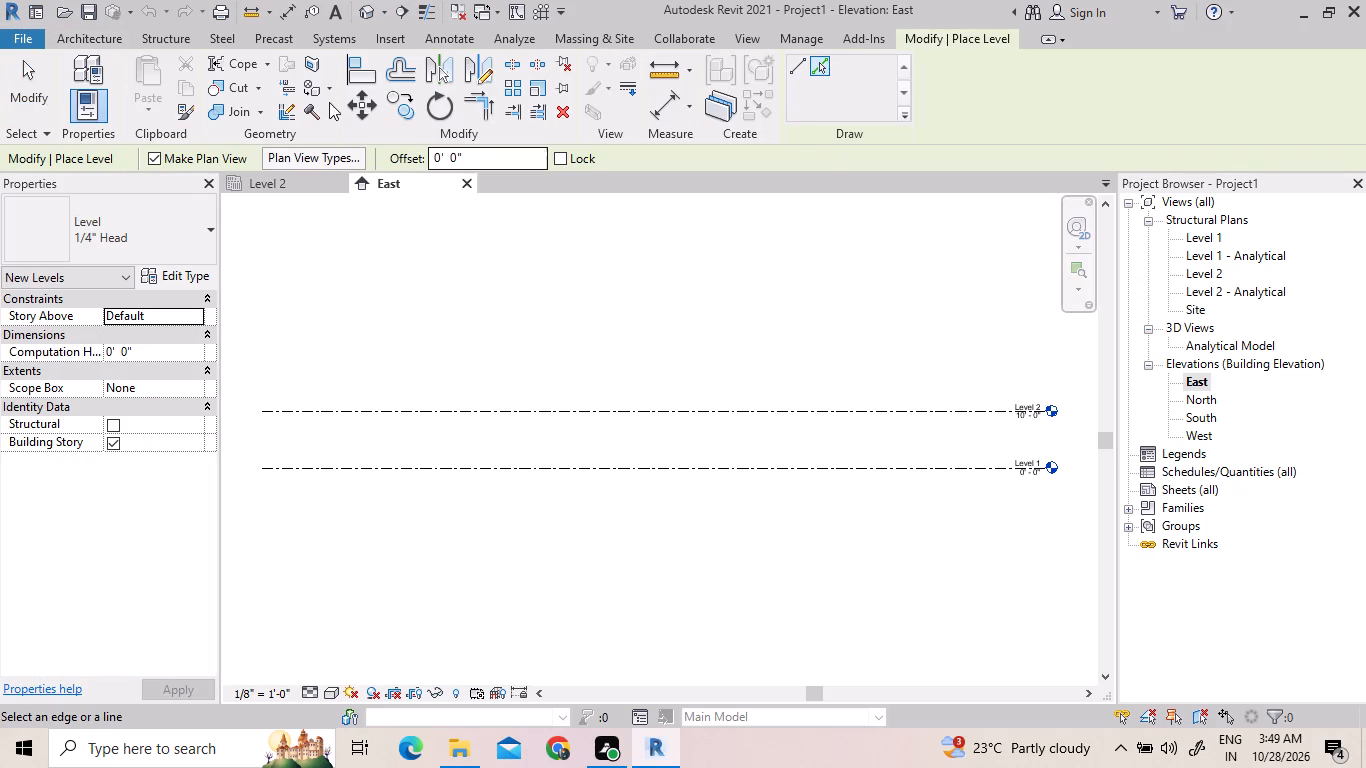
pyautogui.click(444, 156)
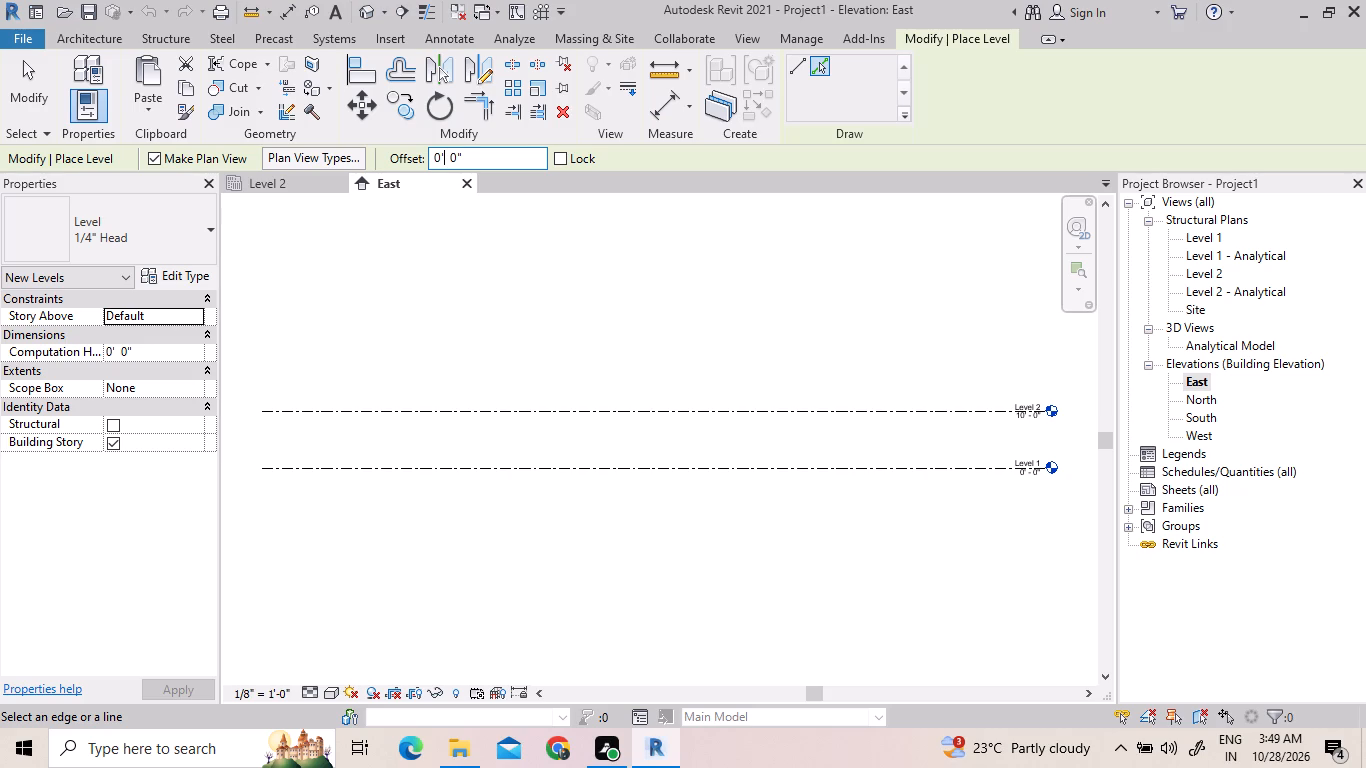
pyautogui.press('BackSpace')
pyautogui.press('BackSpace')
pyautogui.write("10'")
pyautogui.press('Return')
pyautogui.click(534, 294)
pyautogui.click(355, 164)
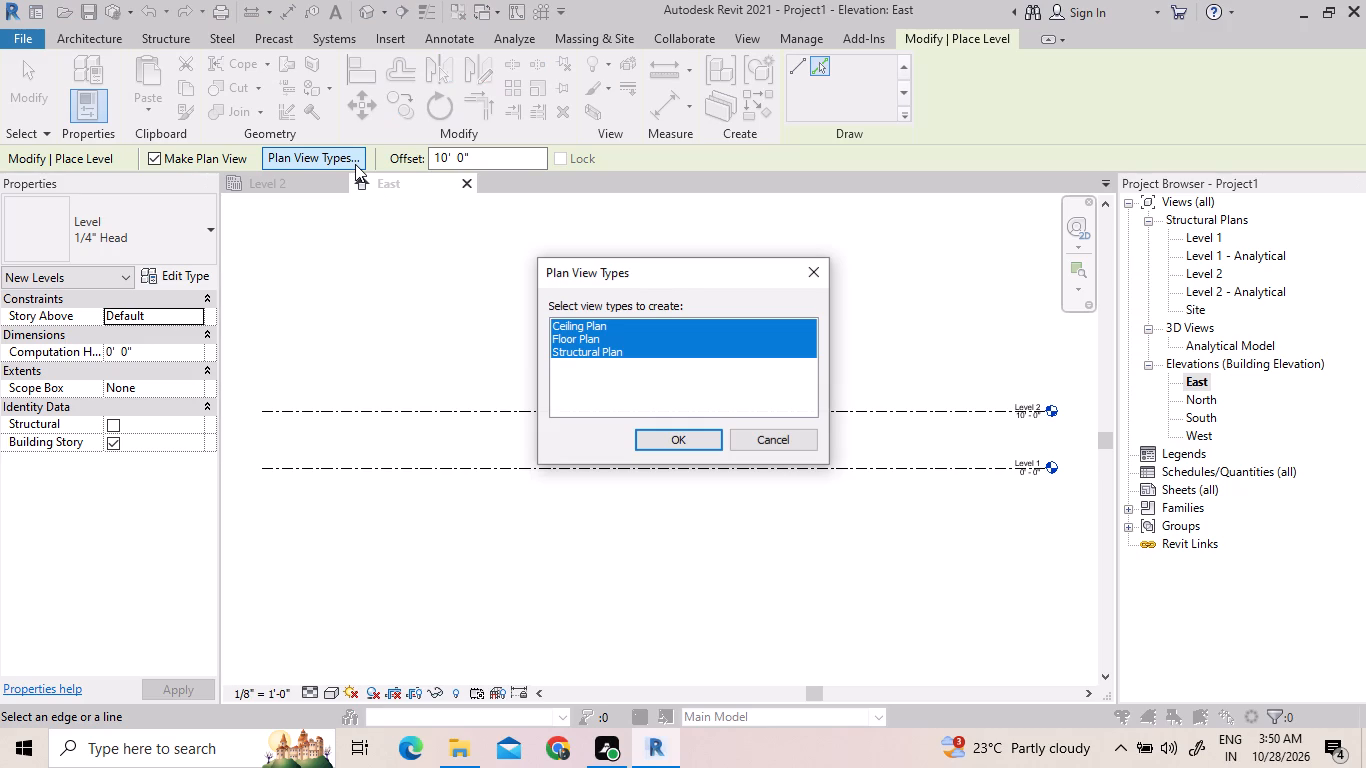
pyautogui.click(355, 164)
pyautogui.click(682, 437)
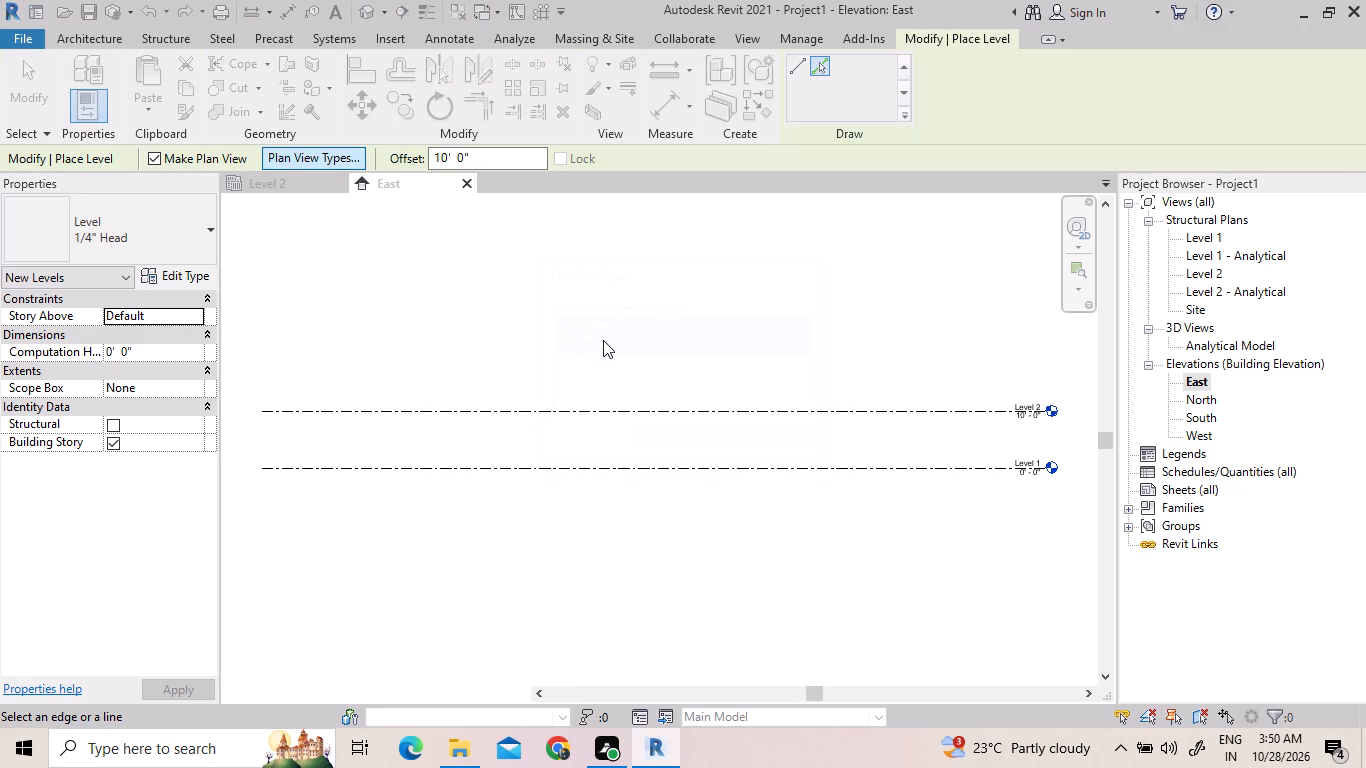
# Place a new level 10' below Level 2 by picking the Level 2 line.
pyautogui.scroll(-3, 600, 336)
pyautogui.moveTo(599, 336); pyautogui.dragTo(446, 351, button='middle')
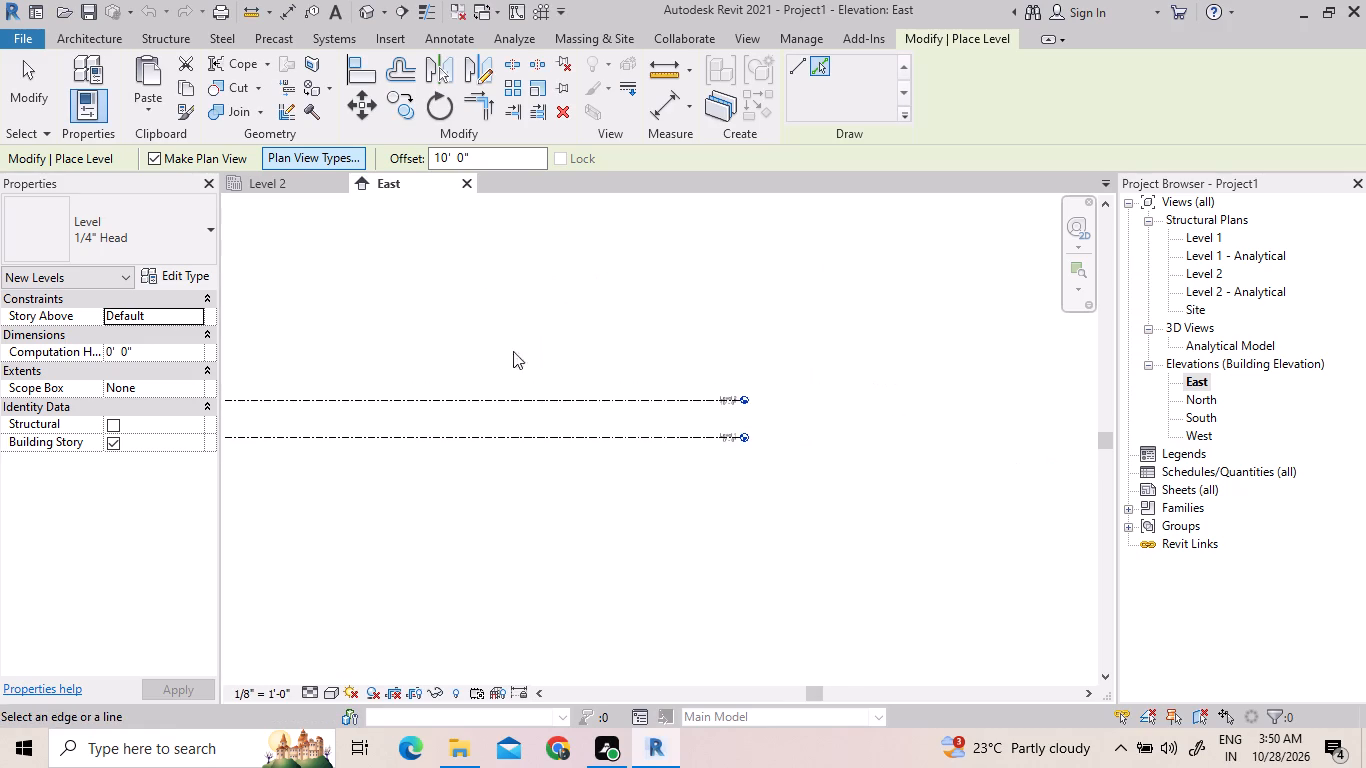
pyautogui.click(737, 397)
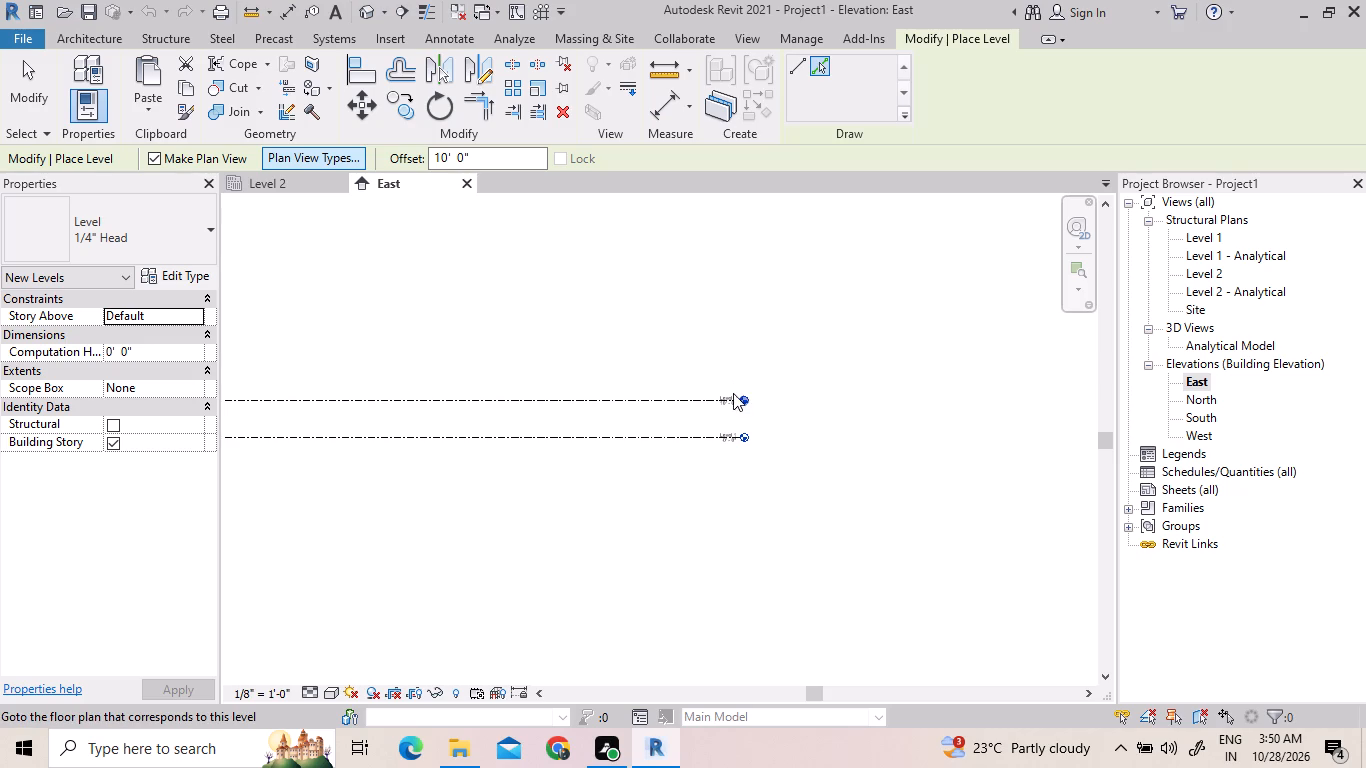
pyautogui.click(741, 399)
pyautogui.scroll(-2, 745, 427)
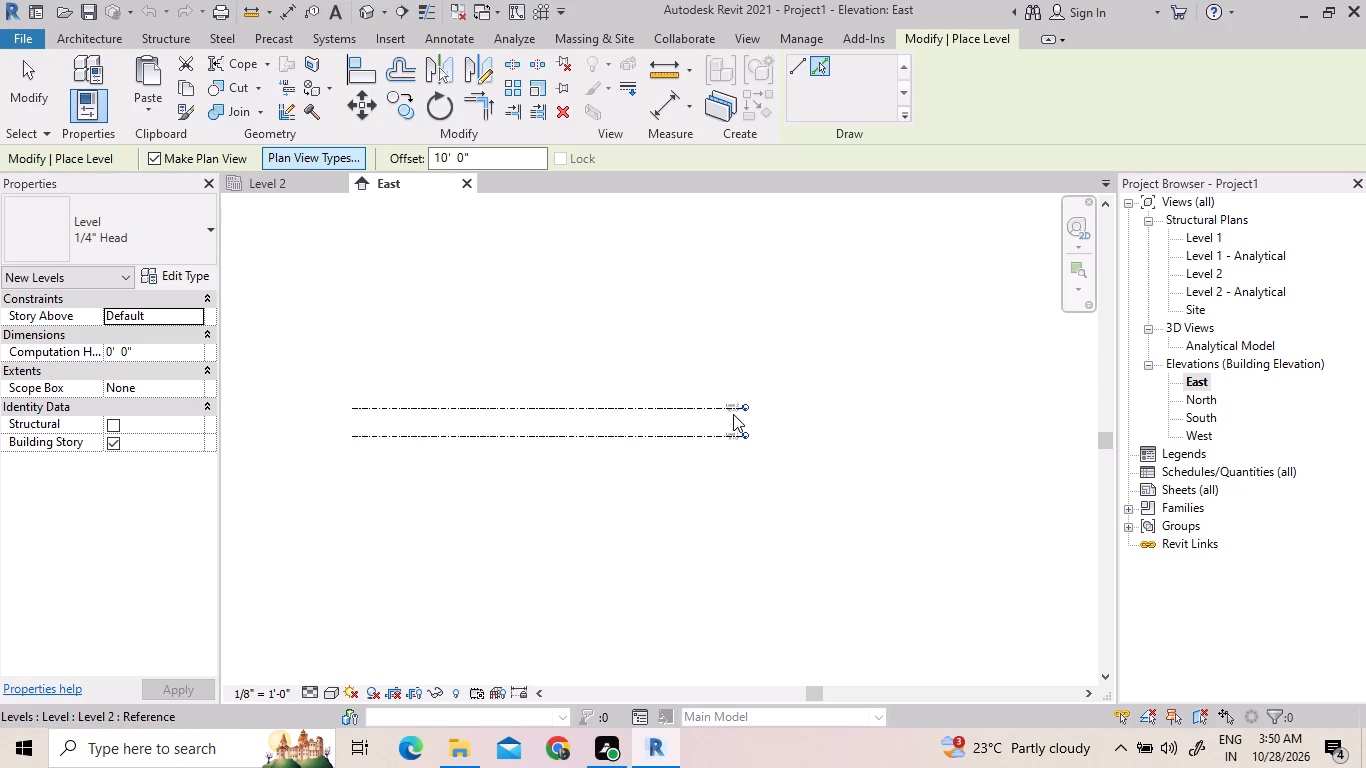
pyautogui.moveTo(736, 407); pyautogui.dragTo(734, 379)
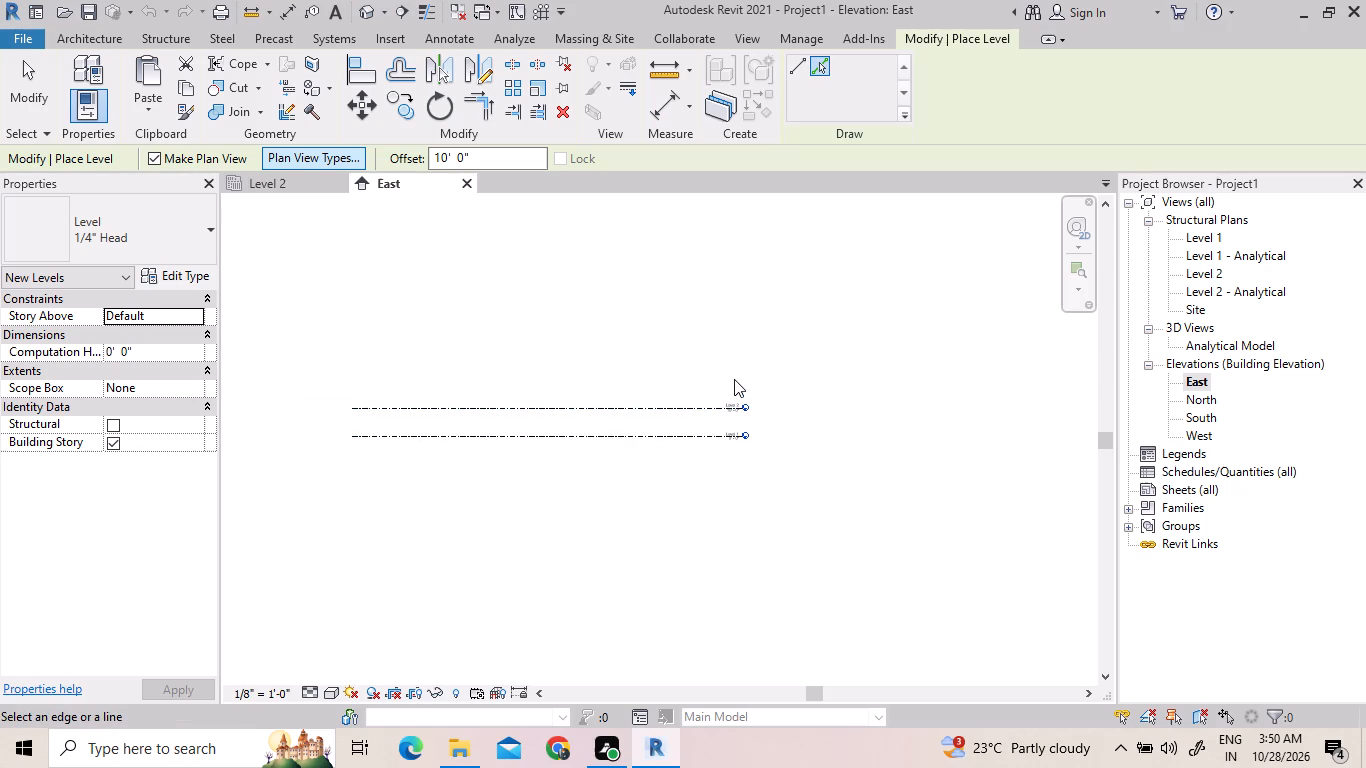
pyautogui.moveTo(734, 379); pyautogui.dragTo(734, 376)
pyautogui.scroll(5, 734, 376)
pyautogui.click(721, 443)
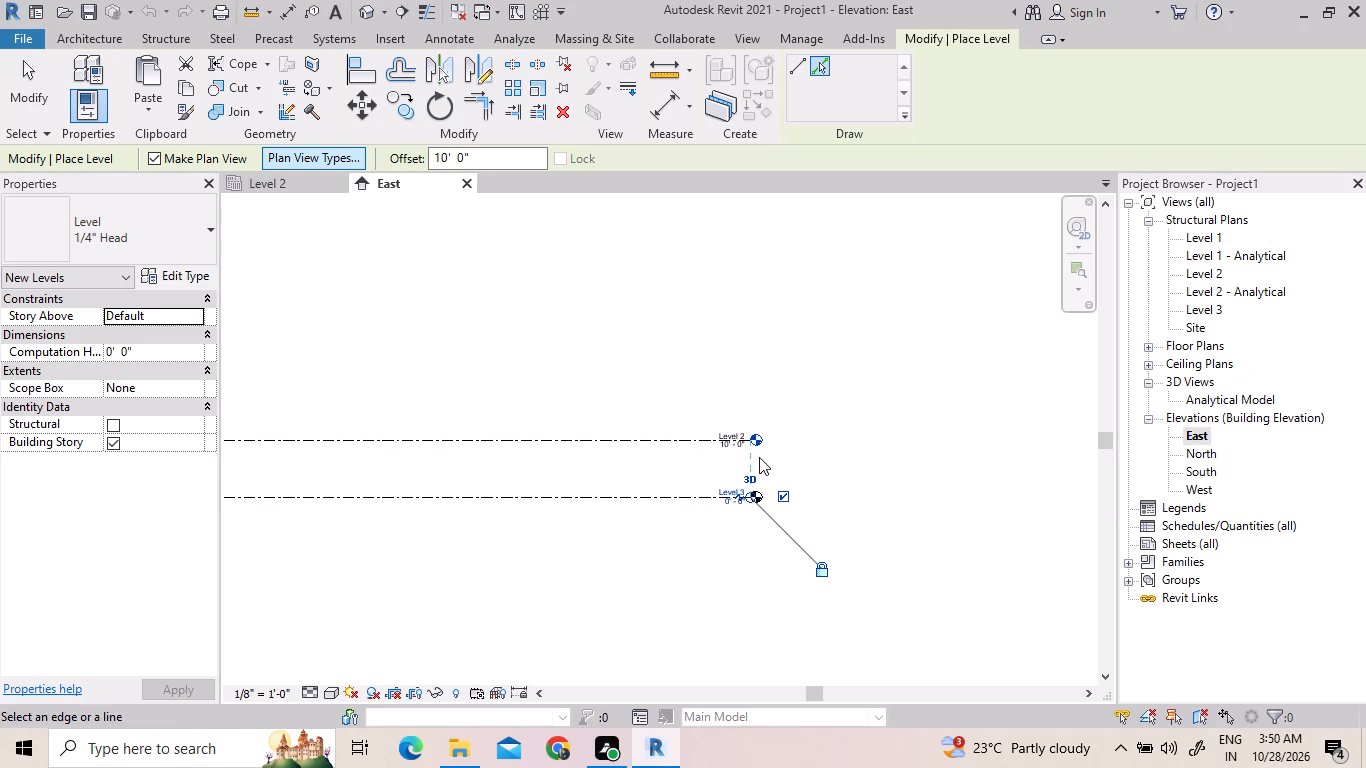
pyautogui.click(750, 441)
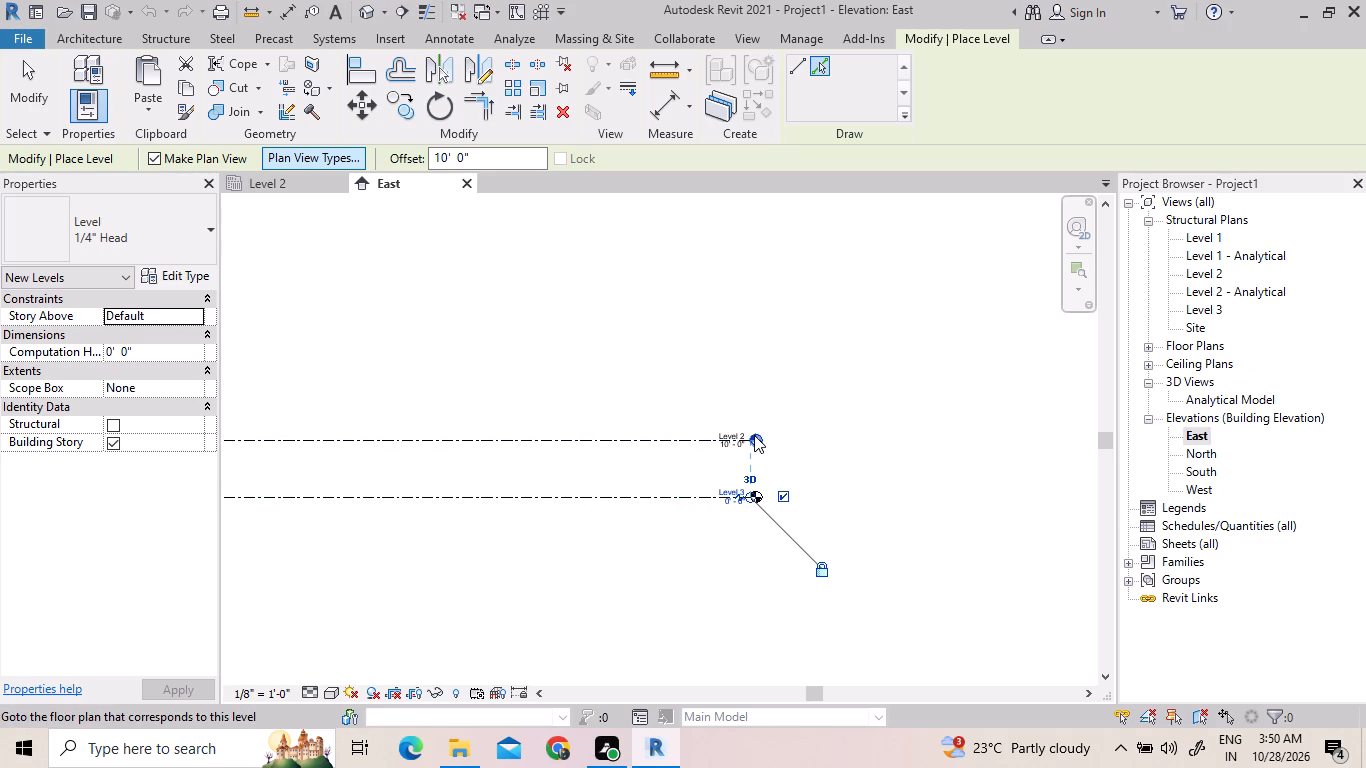
pyautogui.moveTo(754, 435); pyautogui.dragTo(760, 392)
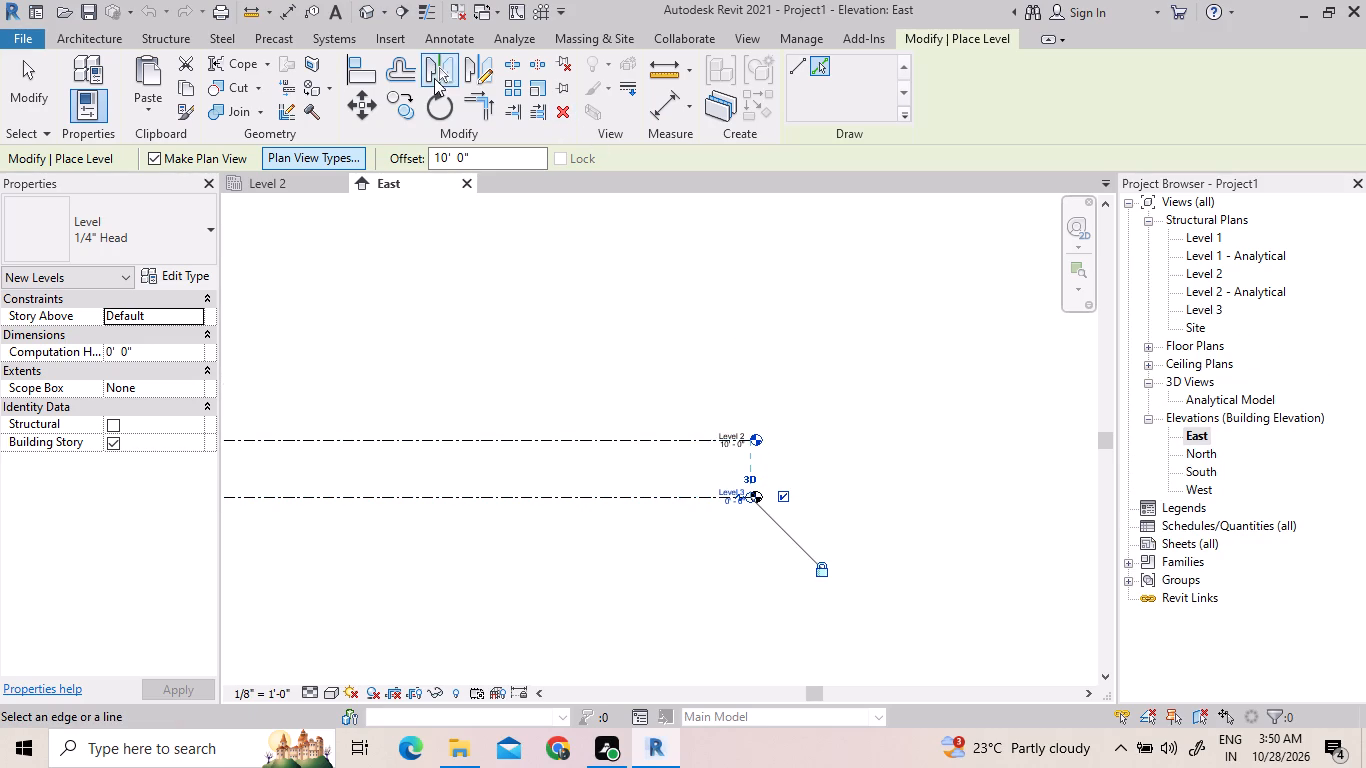
# Array Level 2 upward as a grouped linear array of 4 levels spaced 10' apart.
pyautogui.click(515, 87)
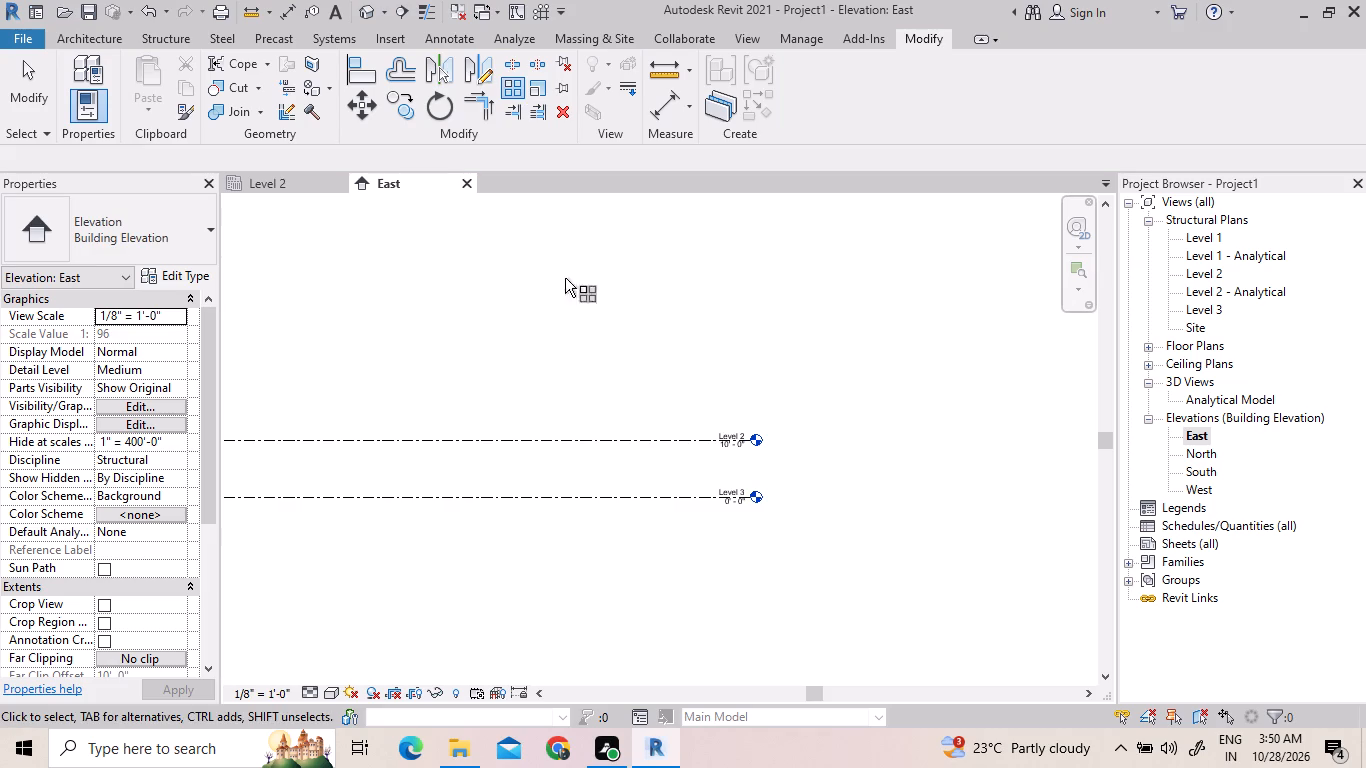
pyautogui.click(625, 436)
pyautogui.rightClick(625, 436)
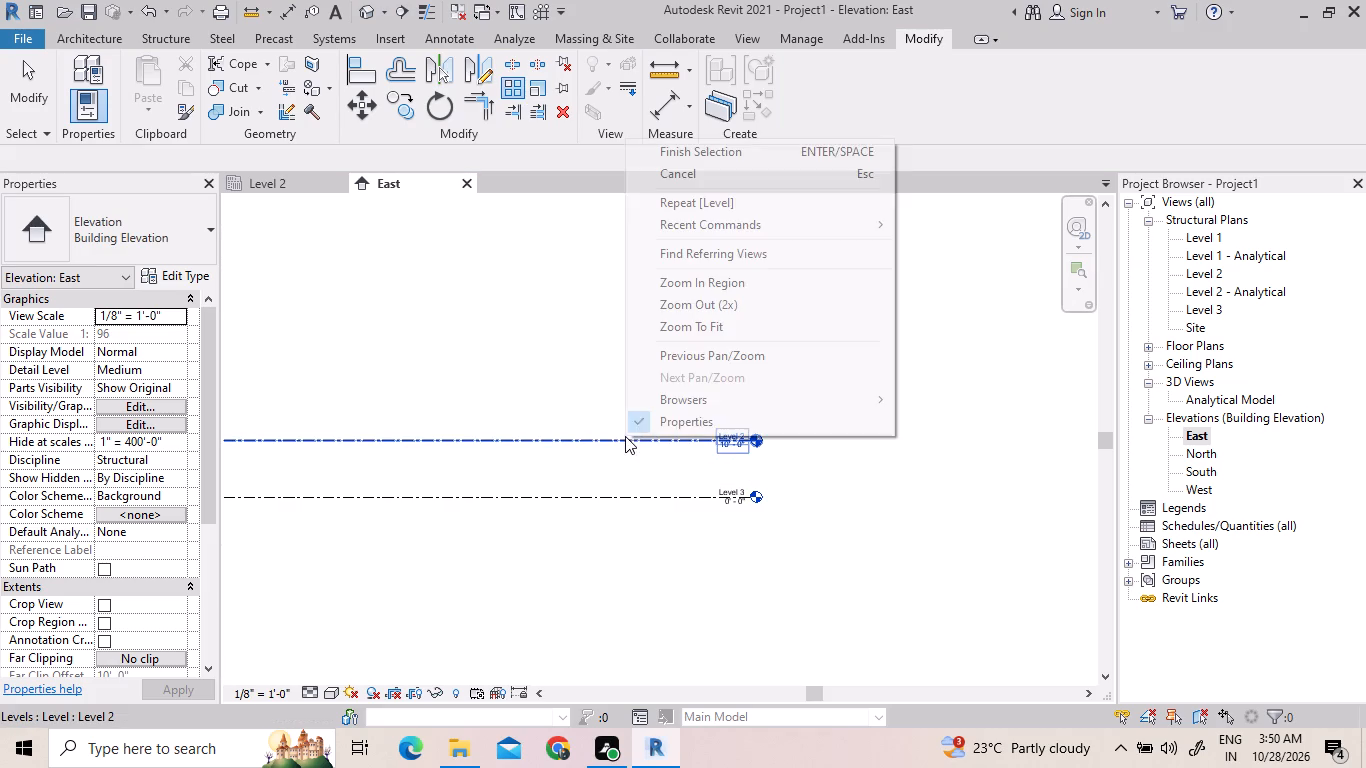
pyautogui.click(754, 150)
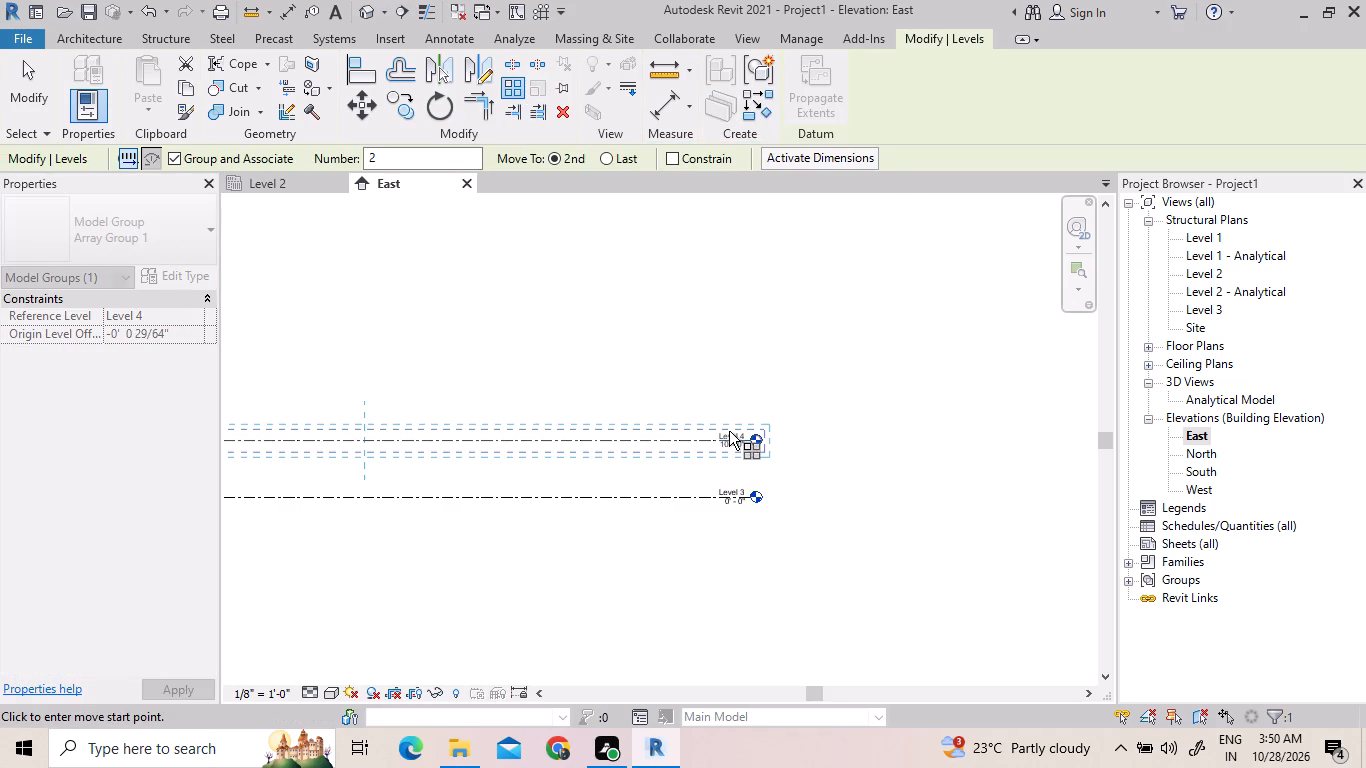
pyautogui.click(433, 160)
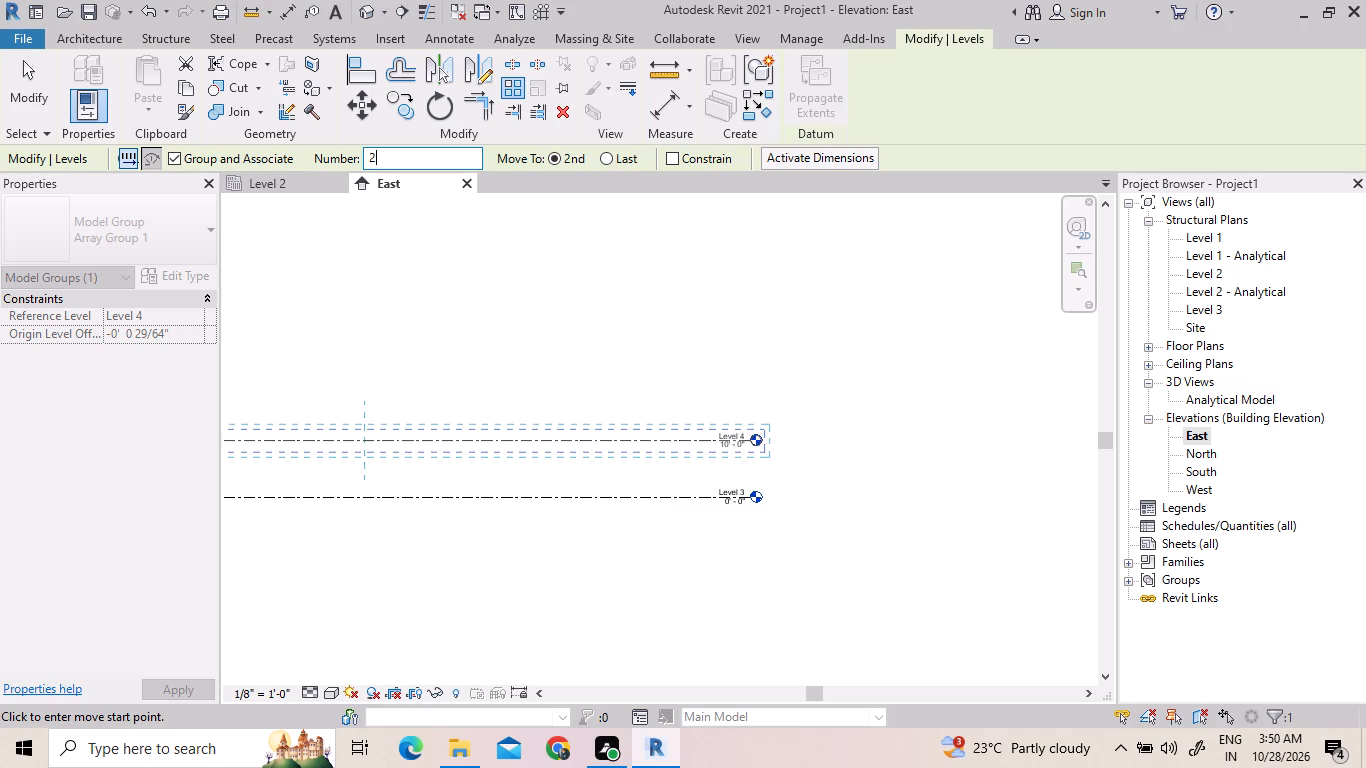
pyautogui.press('BackSpace')
pyautogui.press('6')
pyautogui.press('Return')
pyautogui.press('BackSpace')
pyautogui.press('4')
pyautogui.press('Return')
pyautogui.click(739, 444)
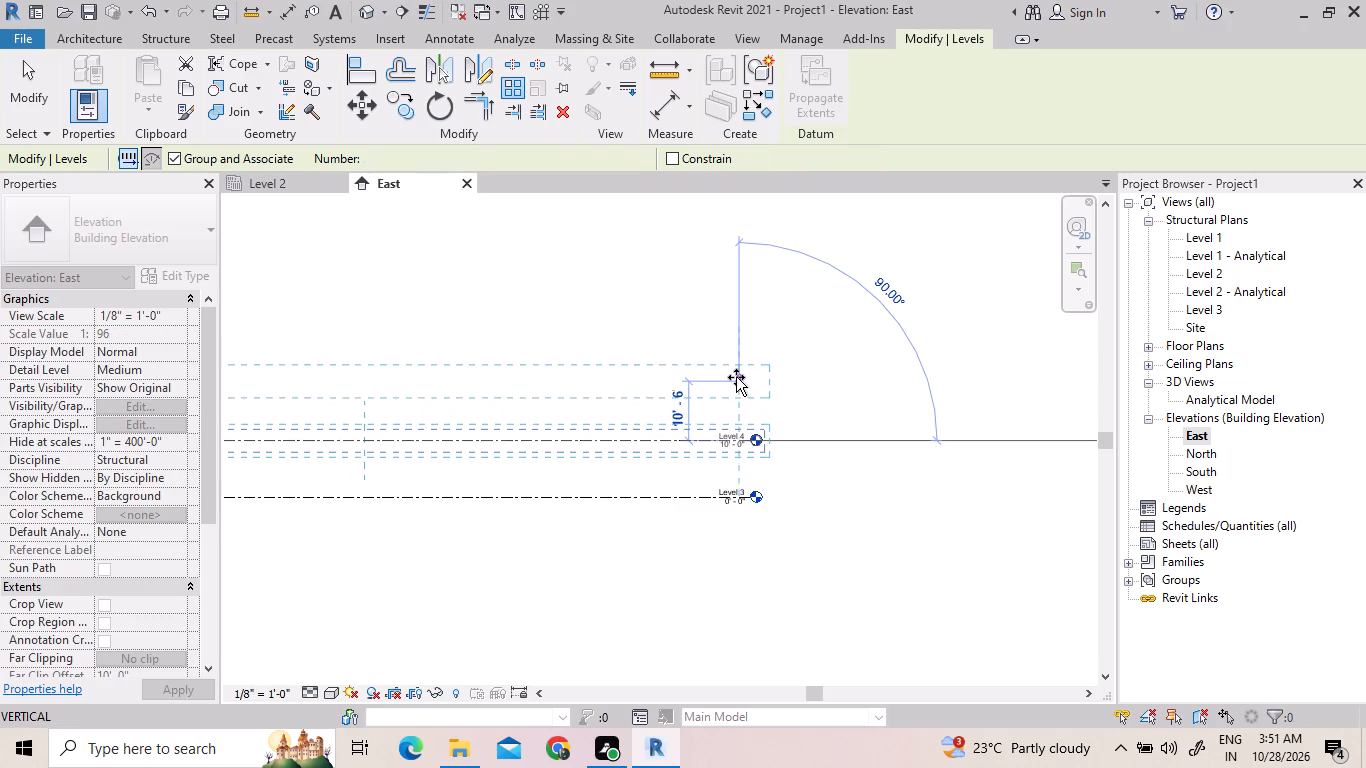
pyautogui.write("10'")
pyautogui.press('Return')
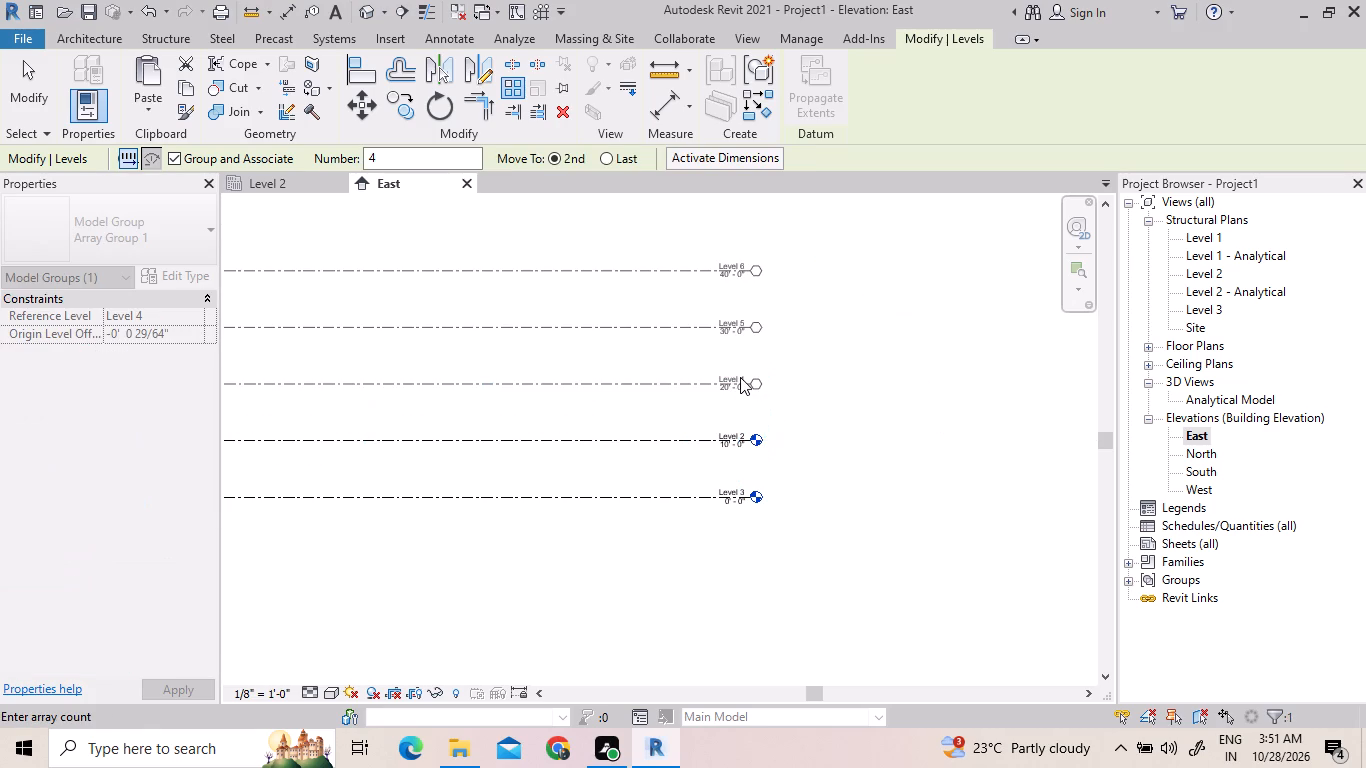
pyautogui.scroll(-4, 726, 476)
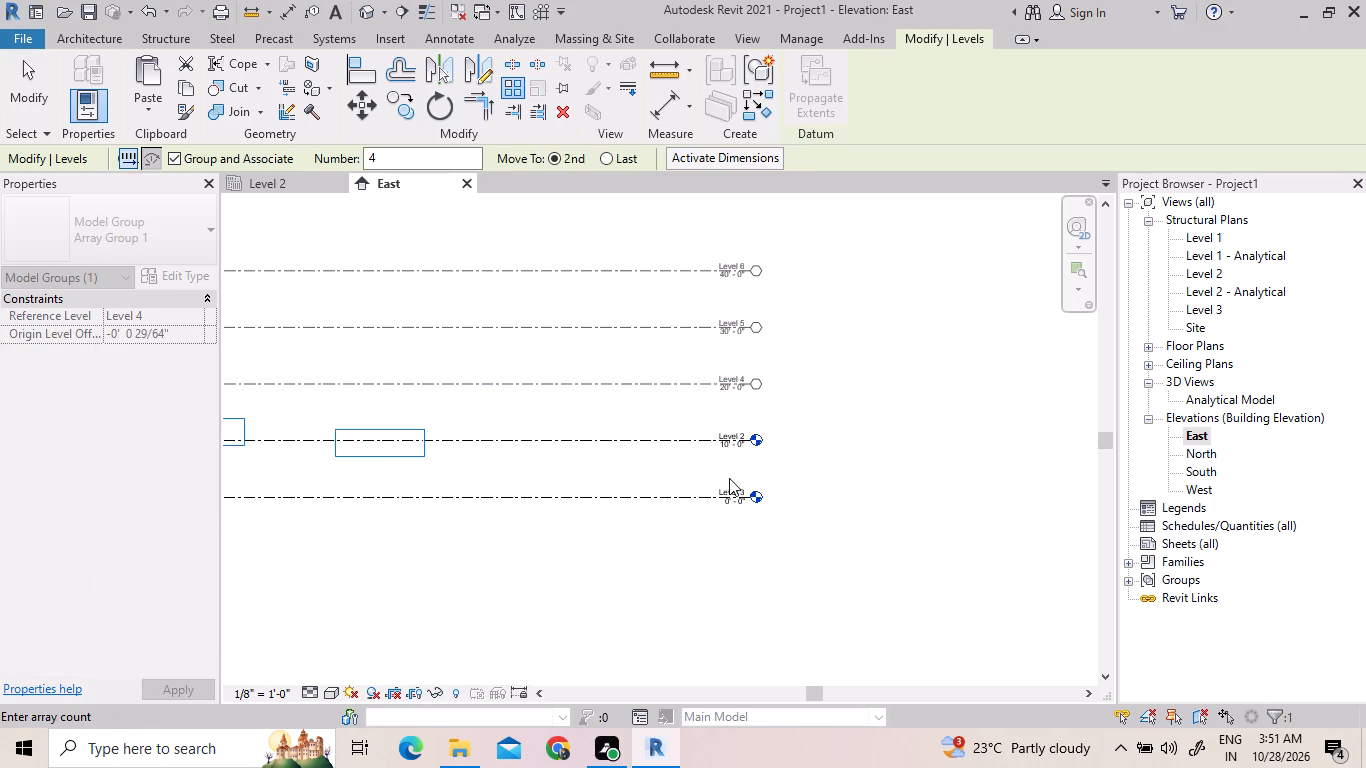
pyautogui.scroll(-2, 740, 481)
pyautogui.scroll(3, 472, 419)
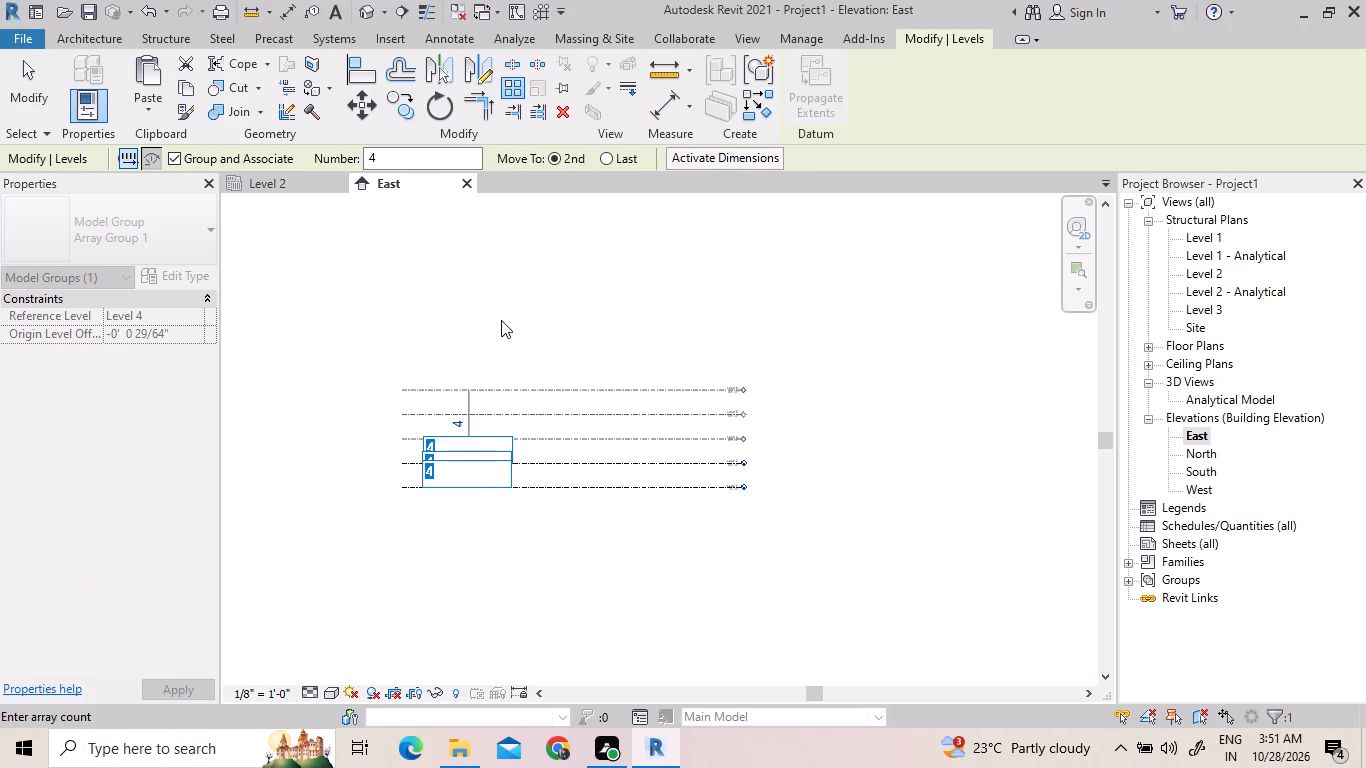
pyautogui.rightClick(501, 320)
pyautogui.doubleClick(549, 328)
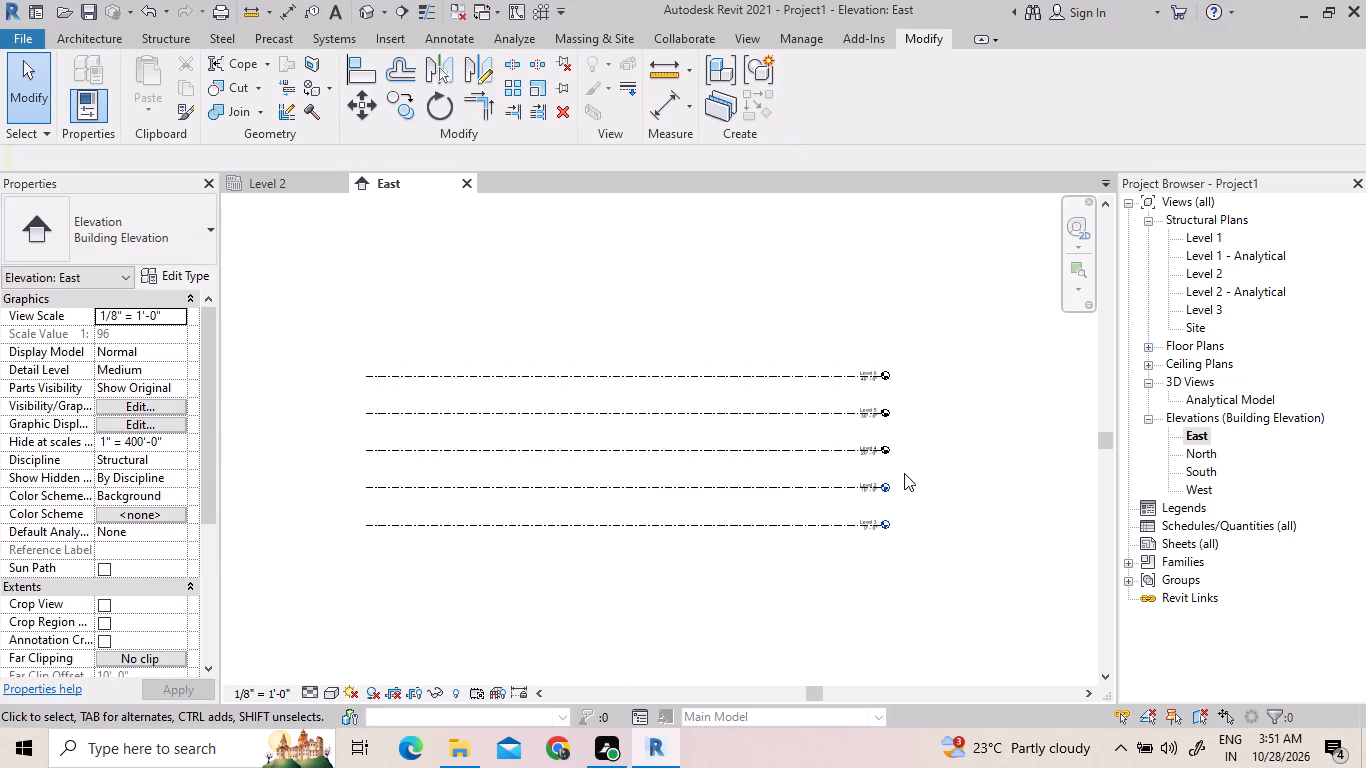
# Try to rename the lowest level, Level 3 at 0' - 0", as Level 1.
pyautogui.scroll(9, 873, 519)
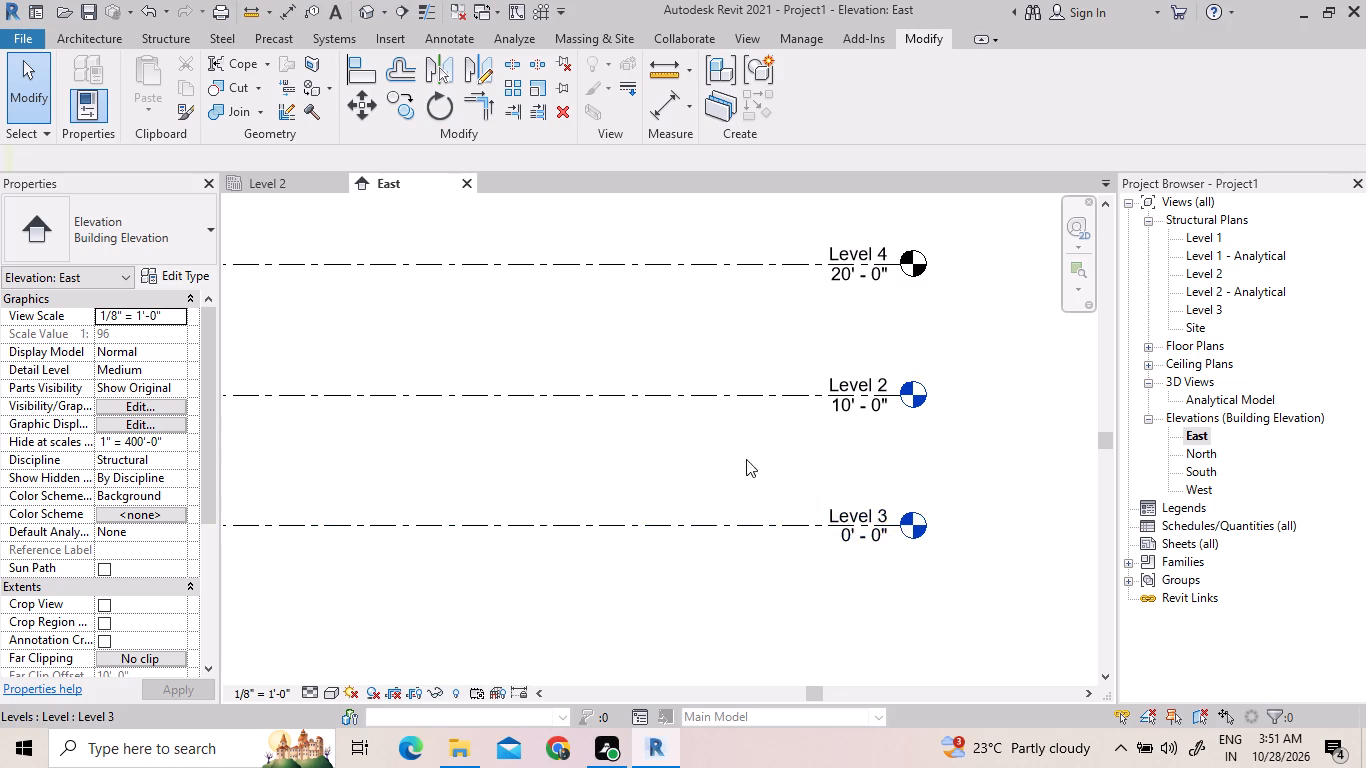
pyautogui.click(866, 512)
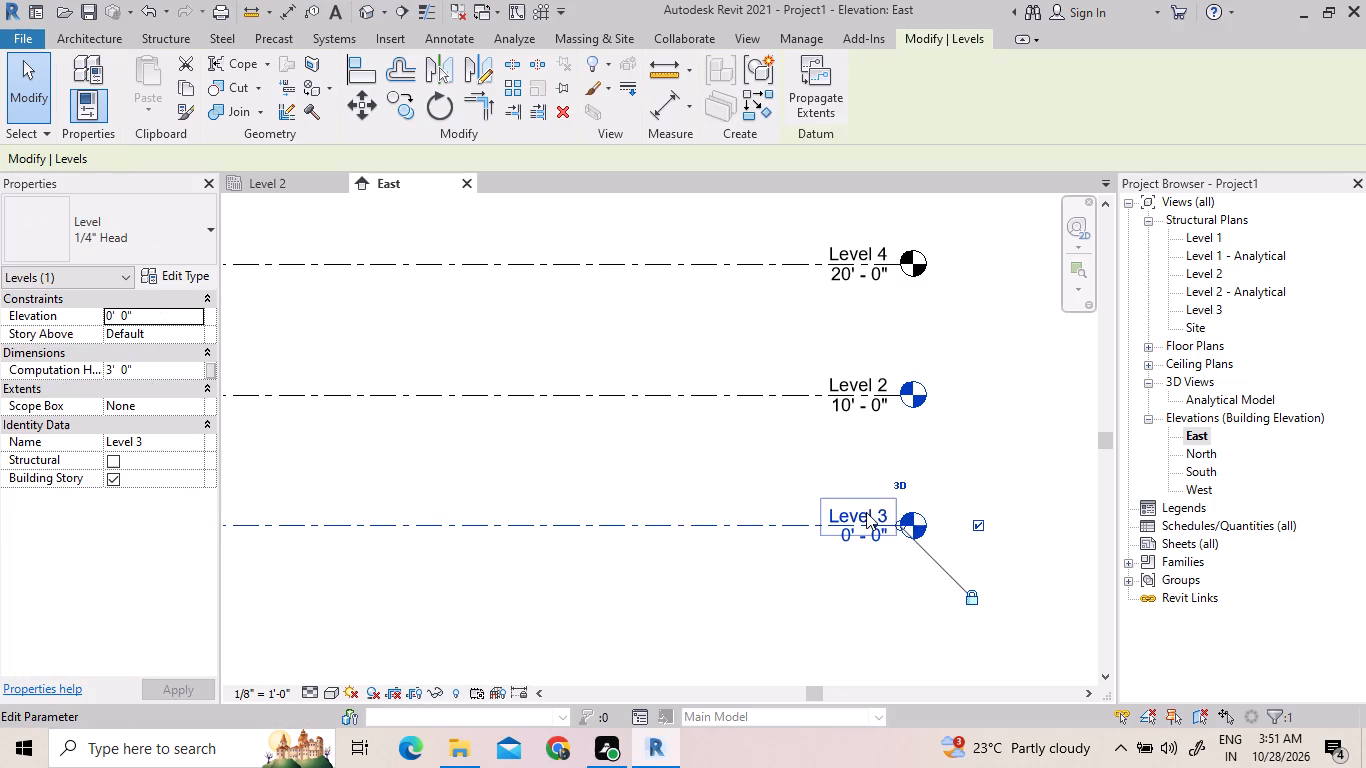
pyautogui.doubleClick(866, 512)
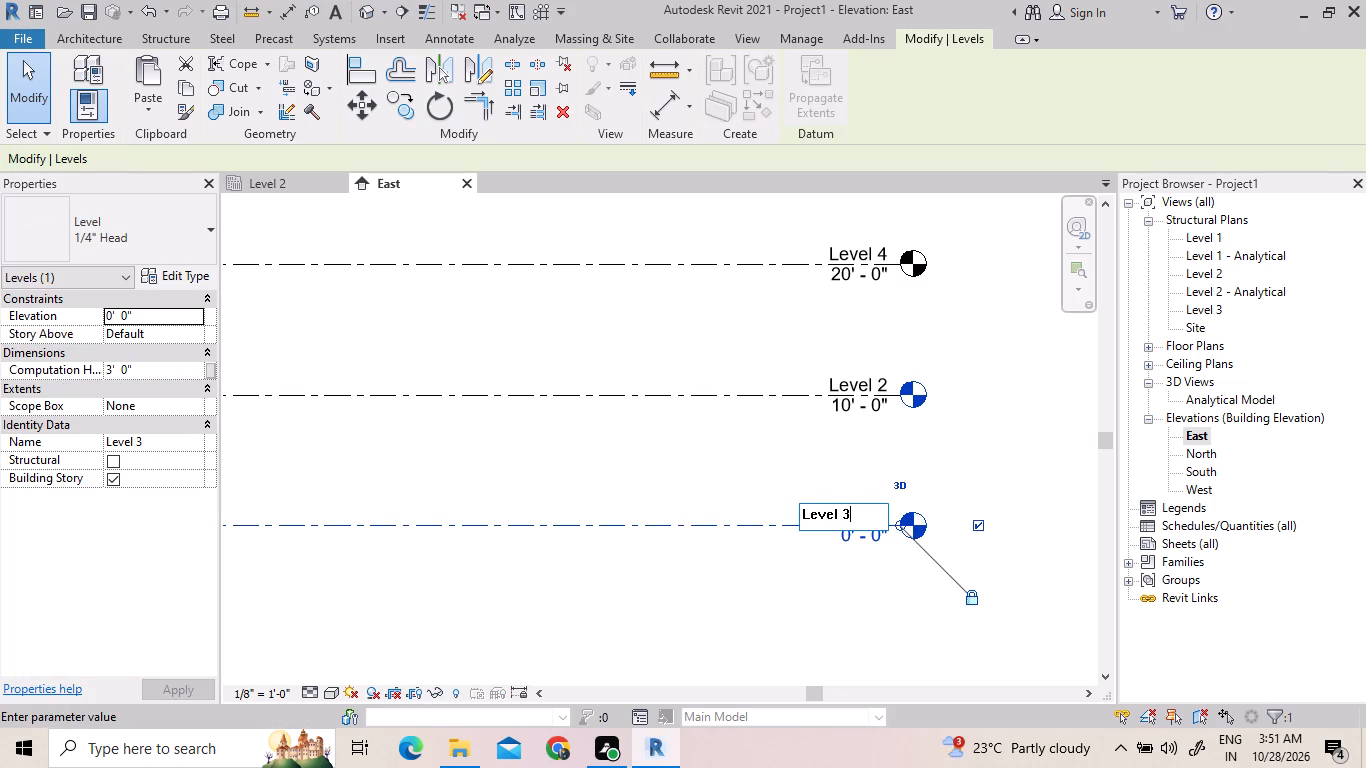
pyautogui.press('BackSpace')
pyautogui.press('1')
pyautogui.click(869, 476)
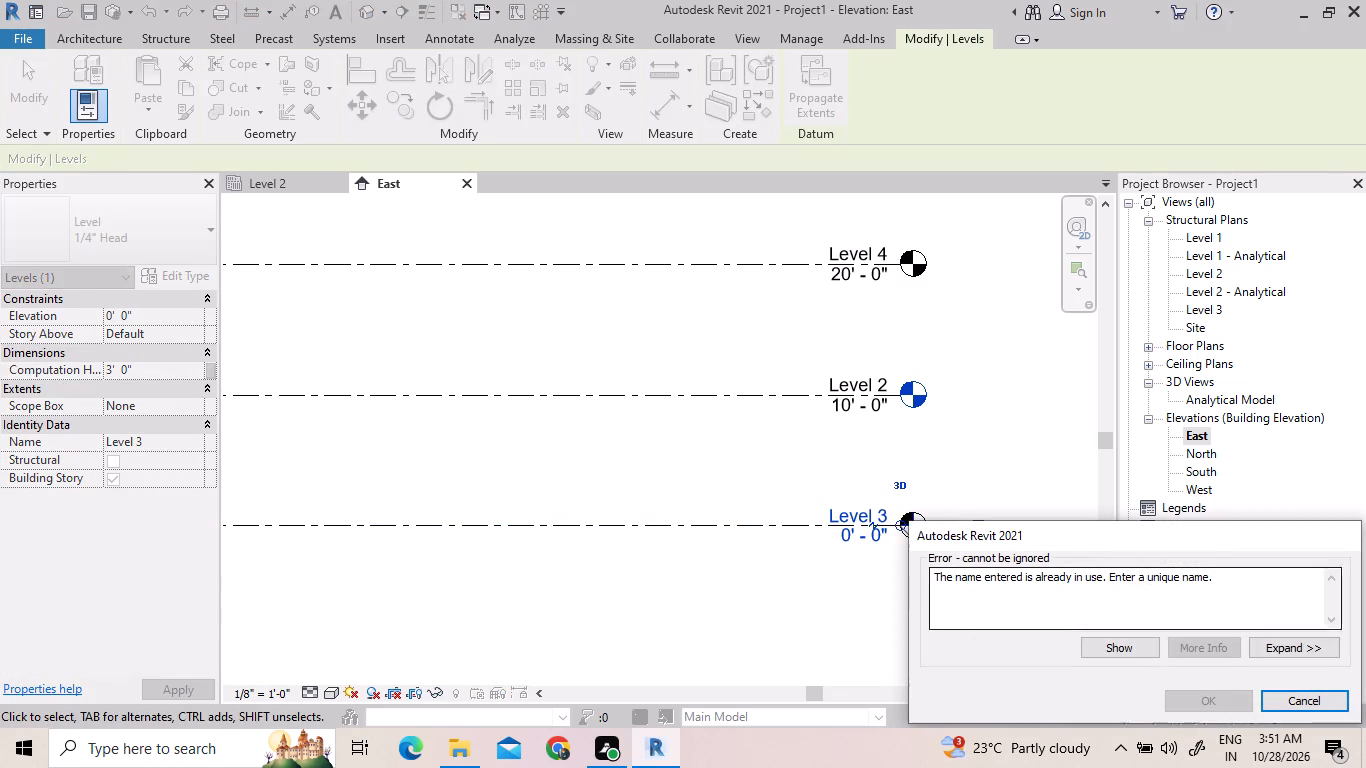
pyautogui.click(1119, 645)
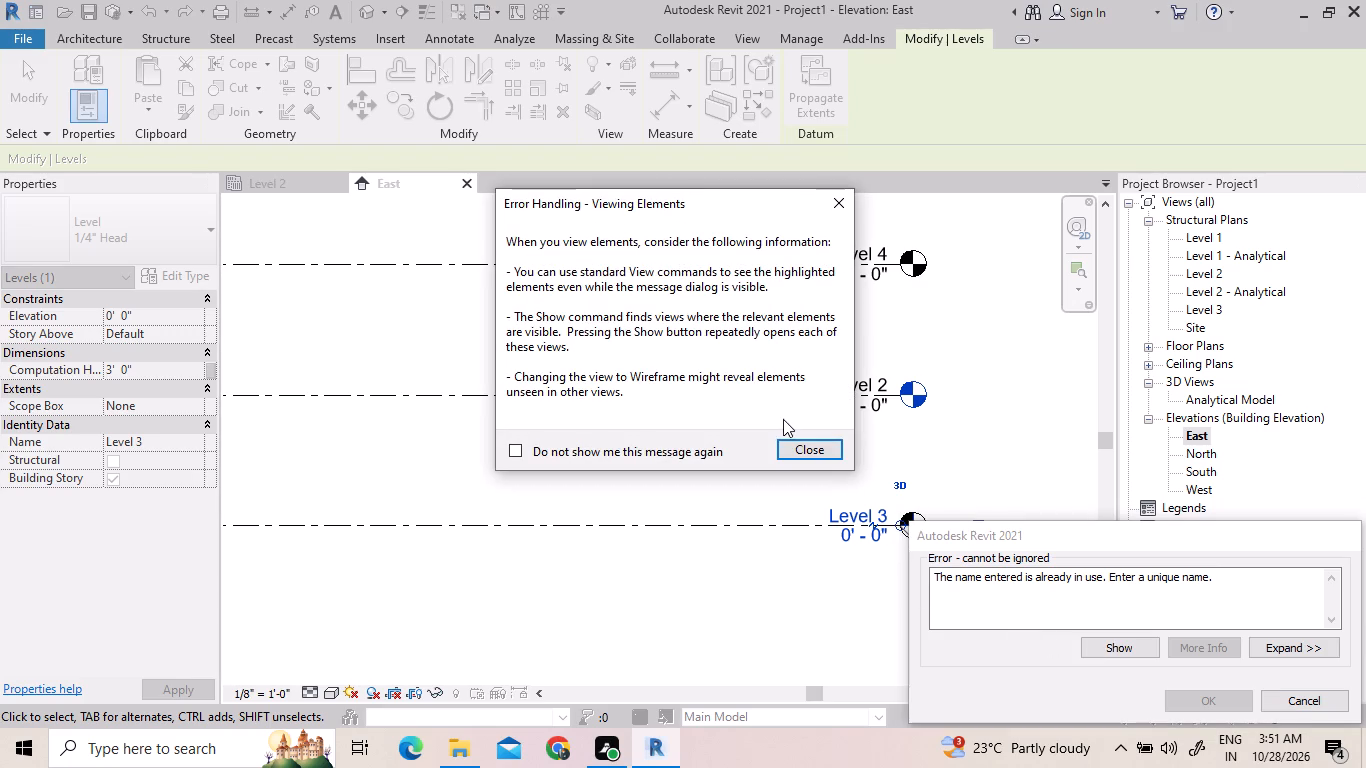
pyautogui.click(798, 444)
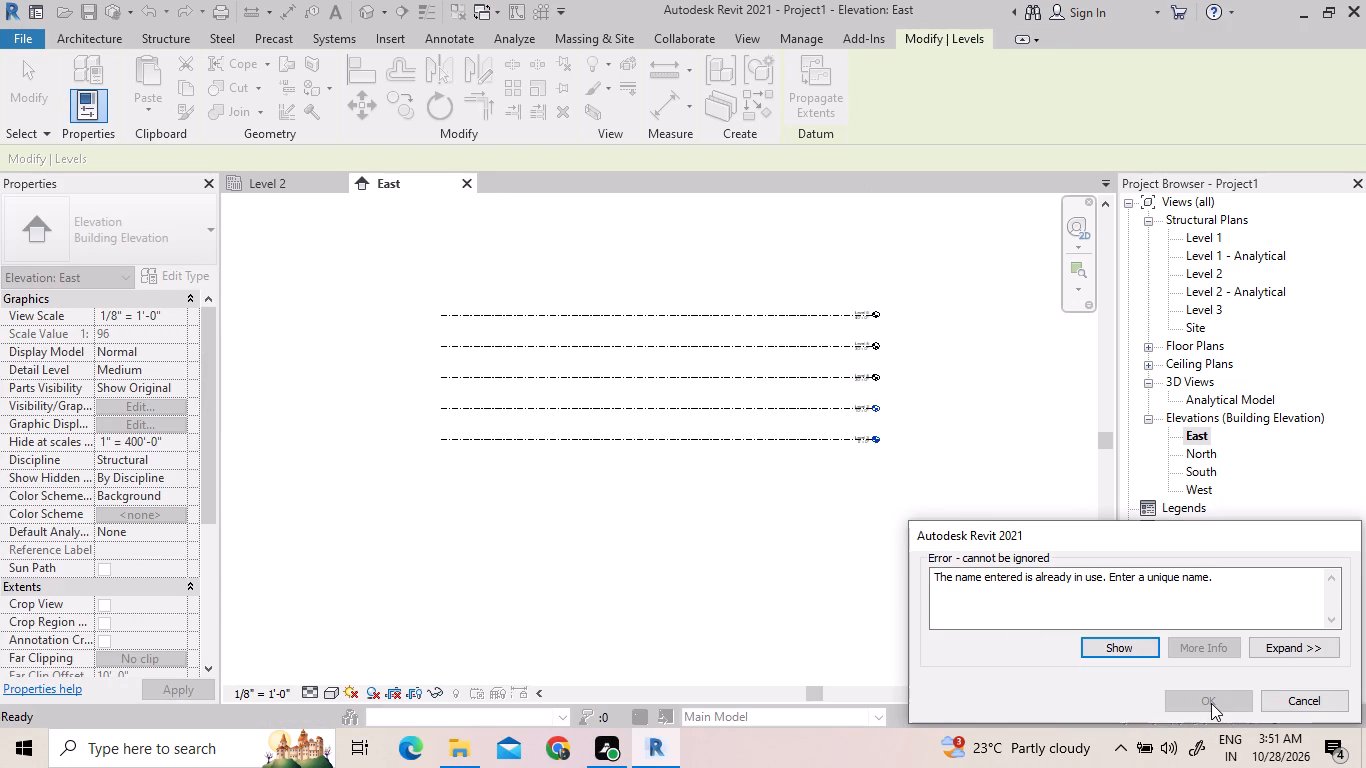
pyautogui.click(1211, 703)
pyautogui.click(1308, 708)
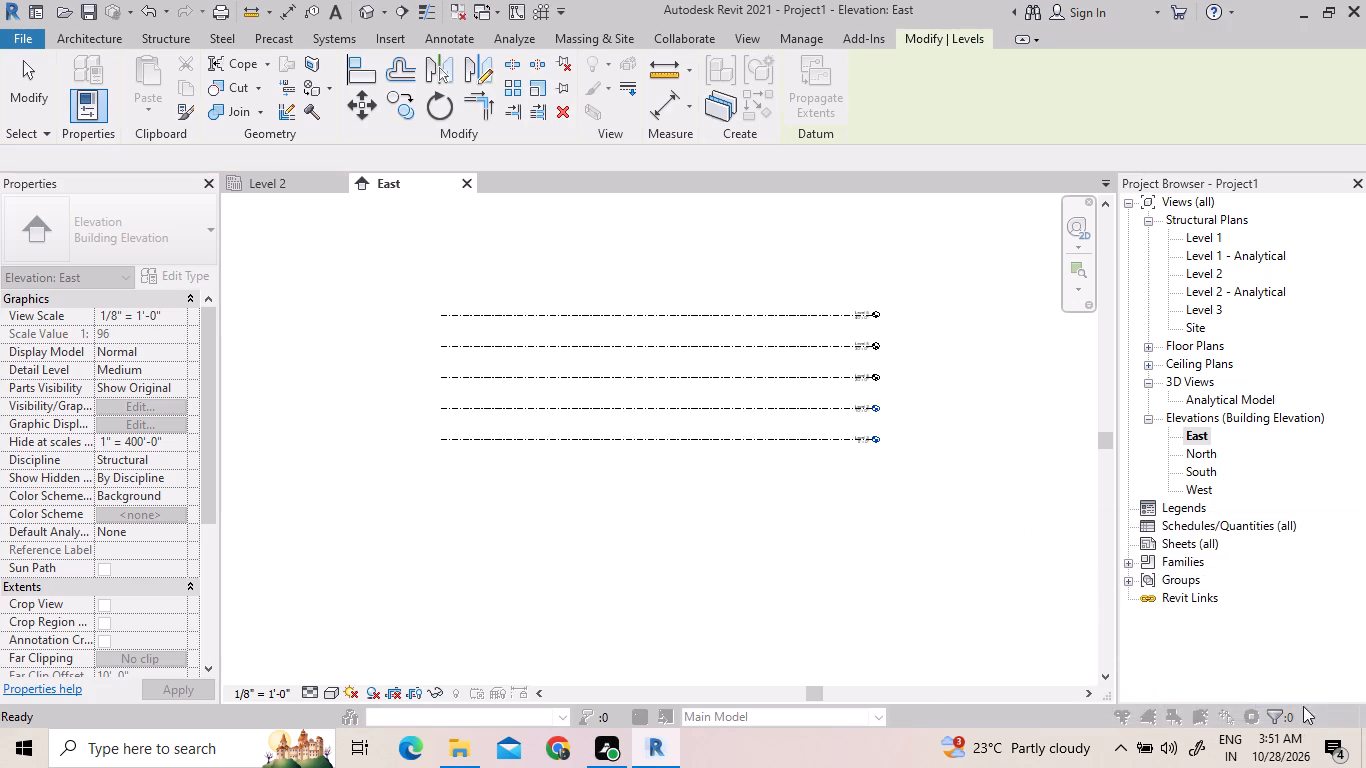
# Open the array group holding Level 2 at 10' - 0" for editing and rename that level as level 3.
pyautogui.scroll(10, 885, 309)
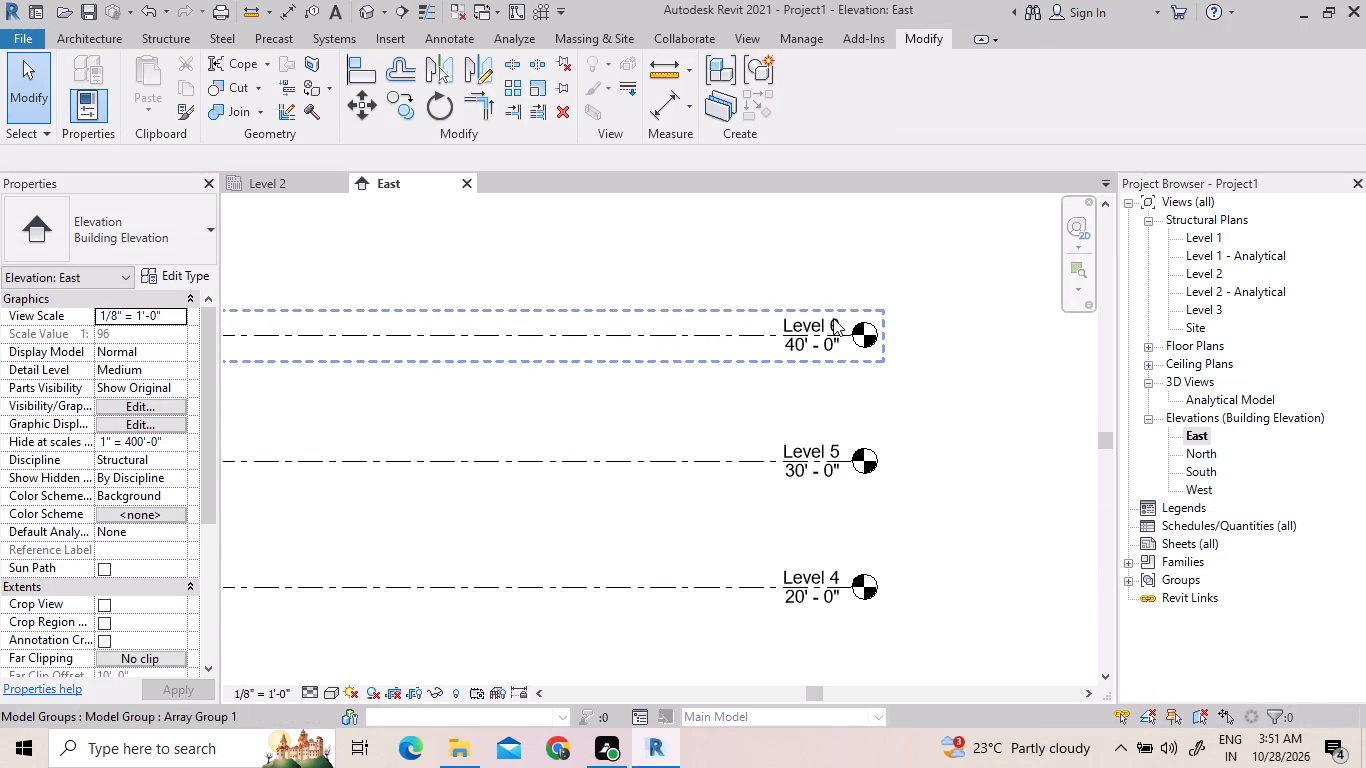
pyautogui.scroll(-4, 841, 471)
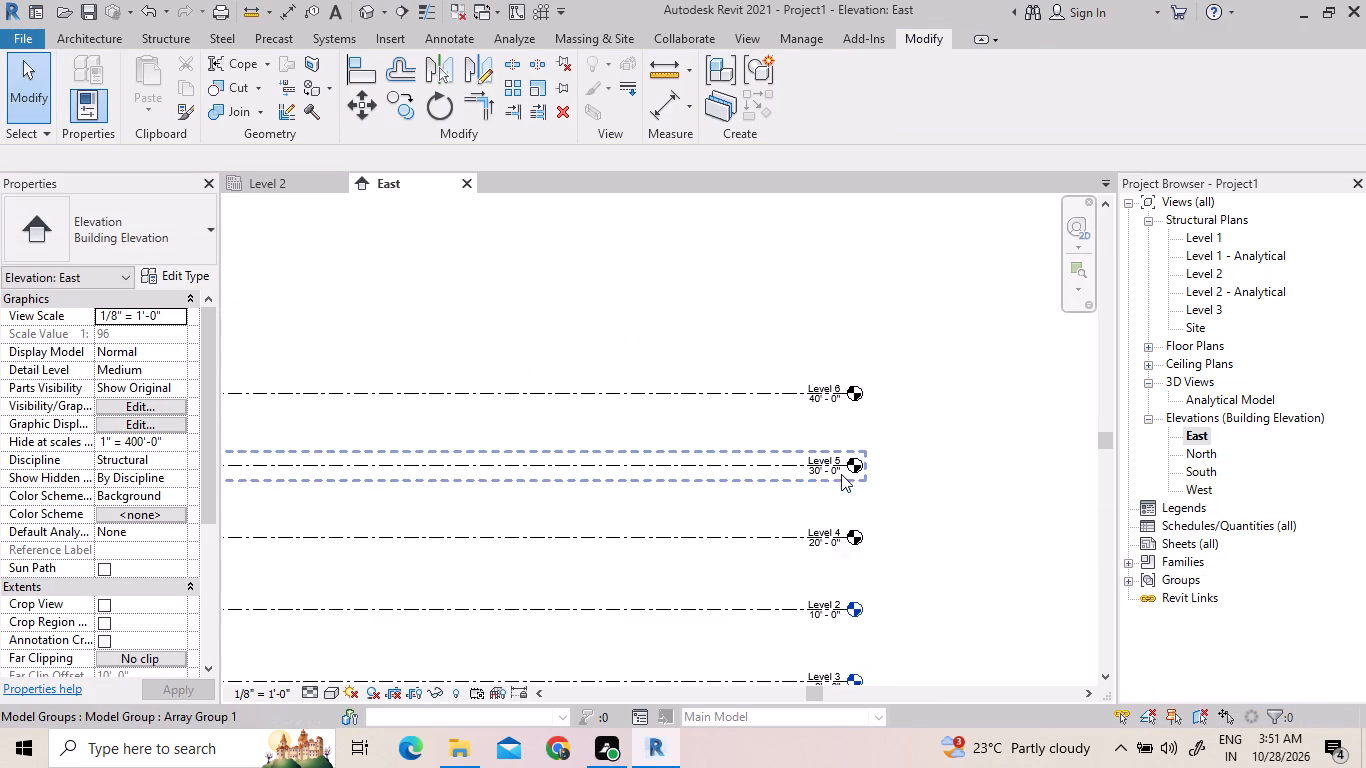
pyautogui.scroll(5, 834, 604)
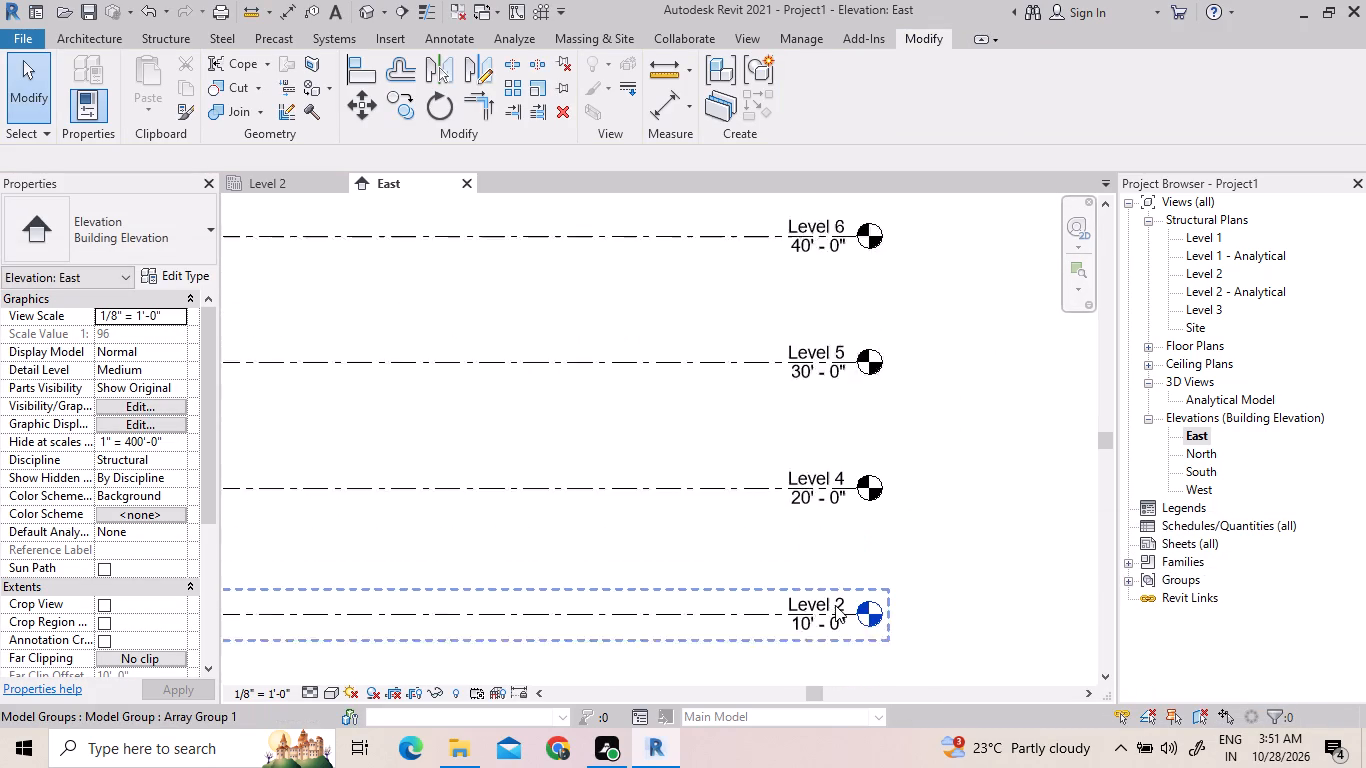
pyautogui.click(841, 602)
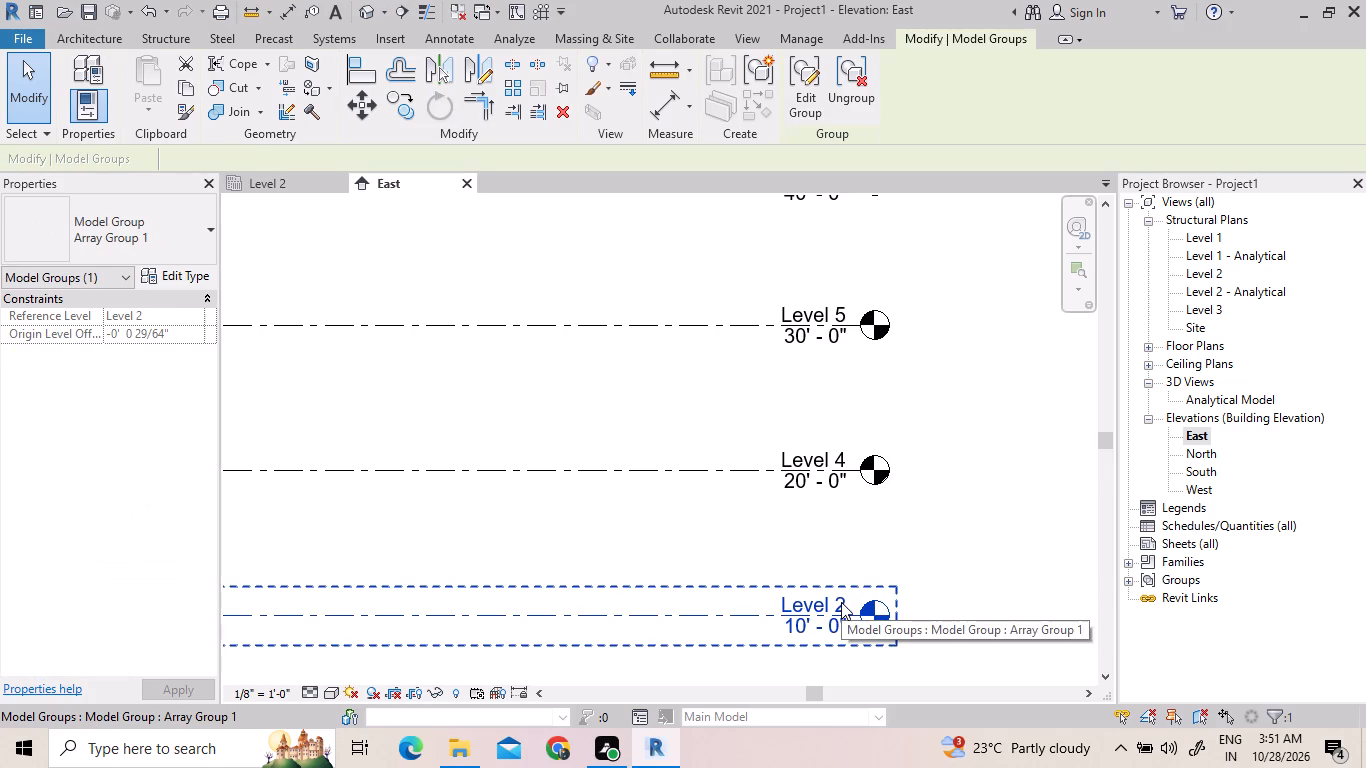
pyautogui.doubleClick(841, 602)
pyautogui.click(841, 602)
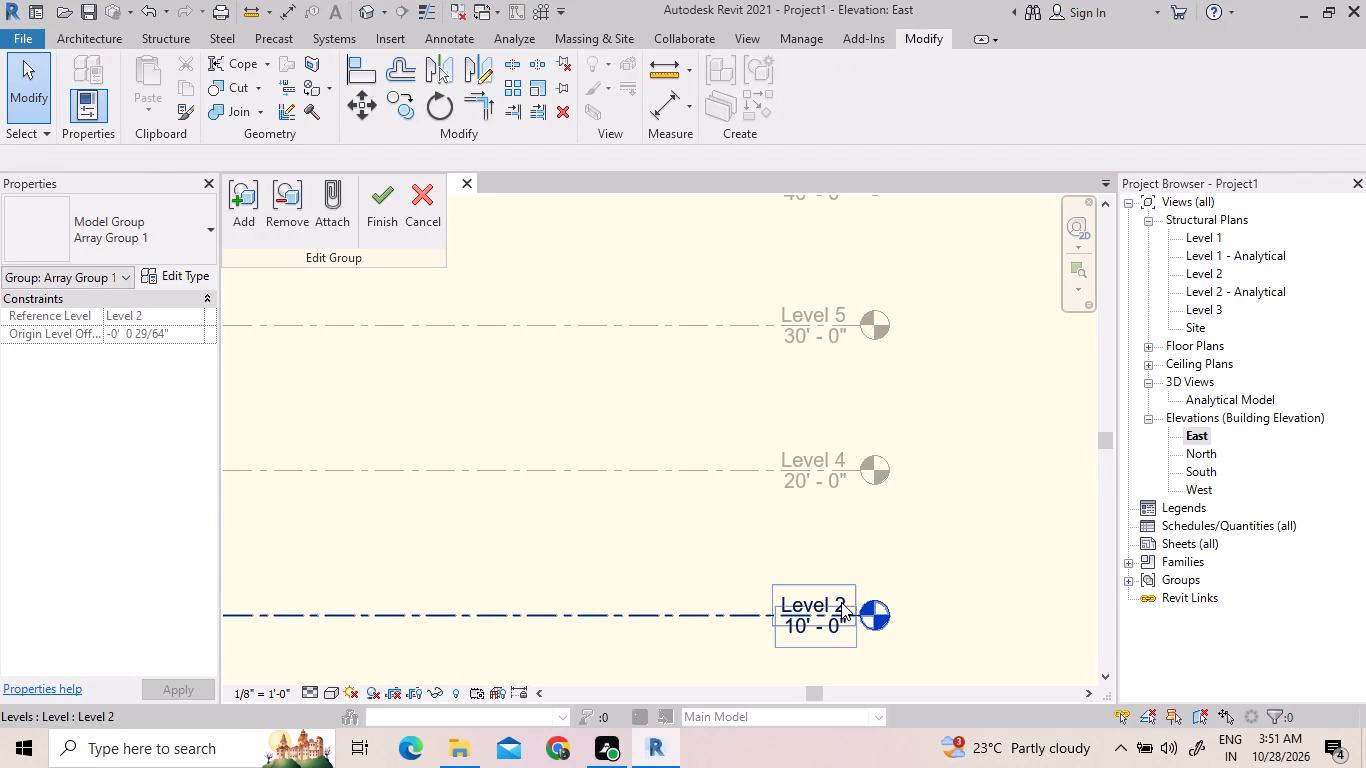
pyautogui.click(841, 602)
pyautogui.click(841, 602)
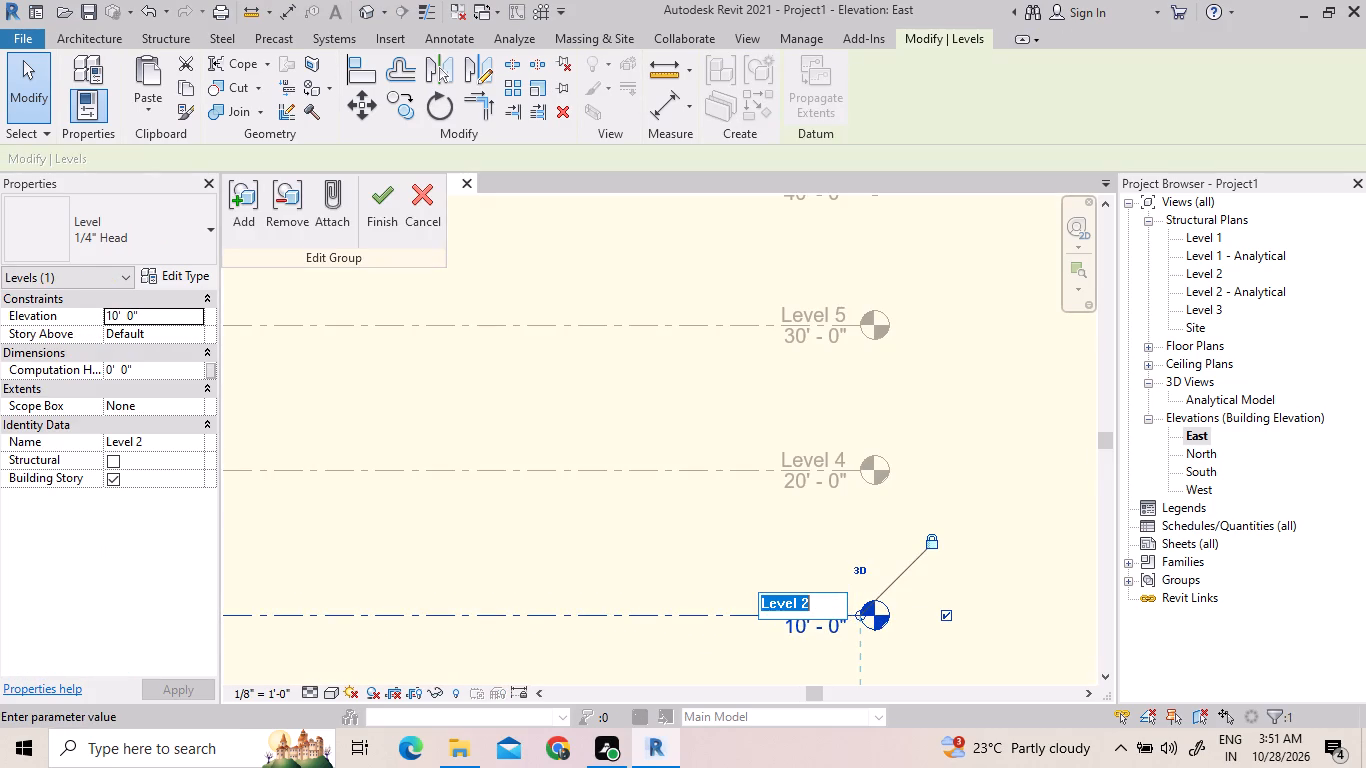
pyautogui.press('3')
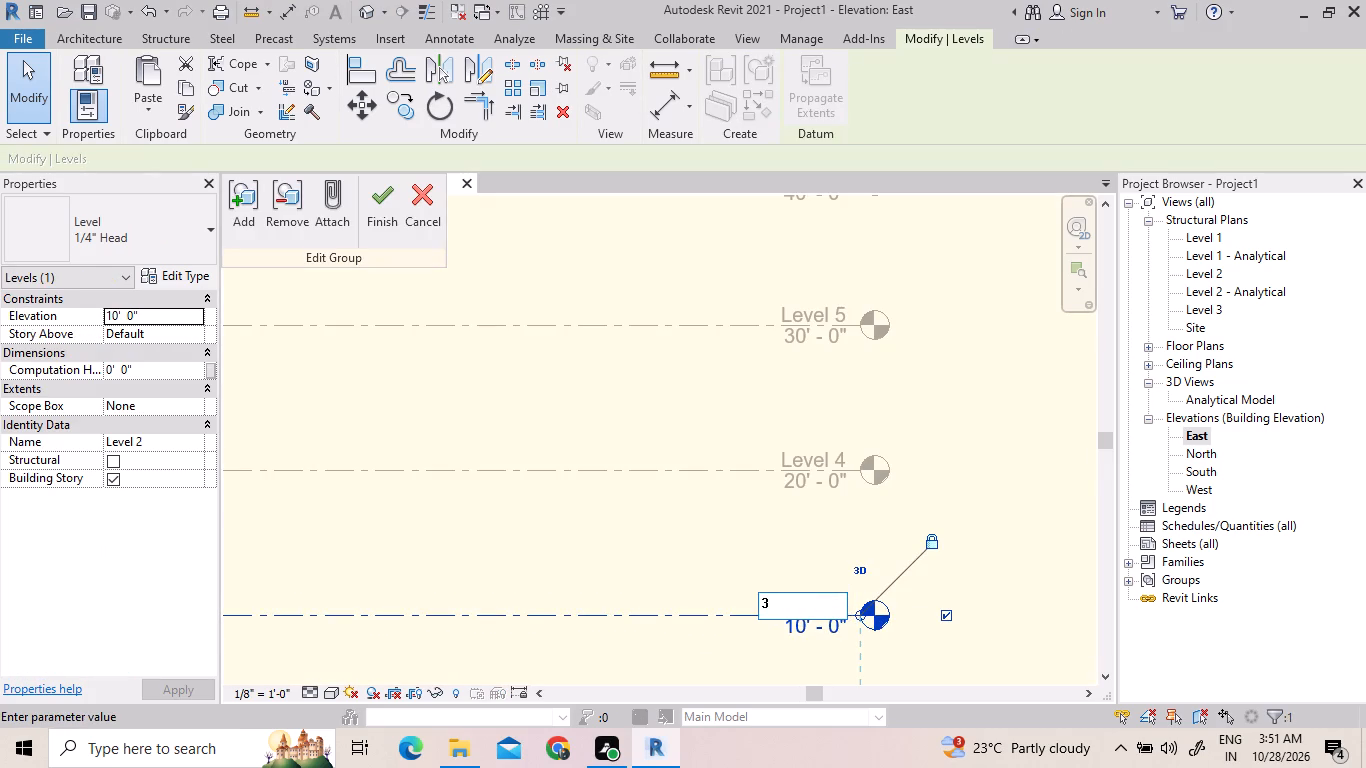
pyautogui.press('BackSpace')
pyautogui.write('level')
pyautogui.press('space')
pyautogui.press('3')
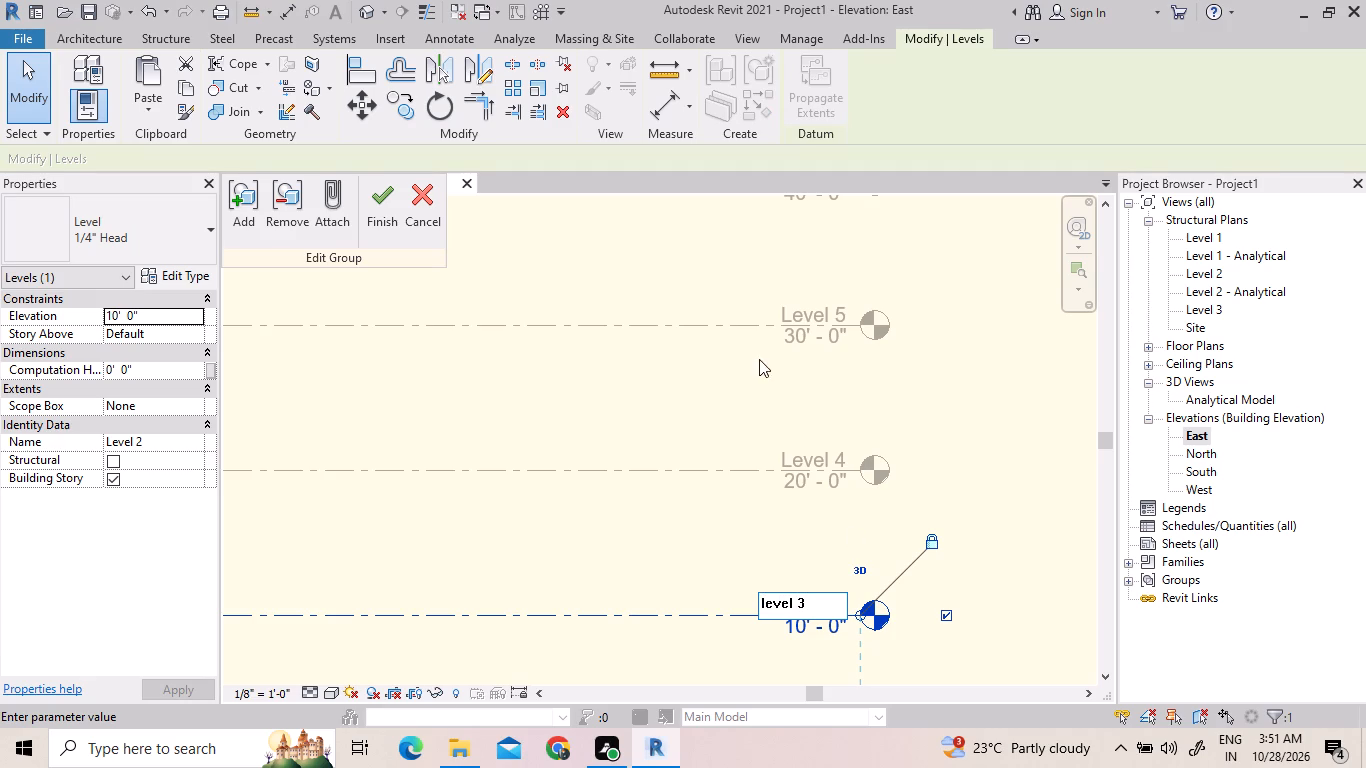
pyautogui.click(772, 575)
# Finish editing the array group, keeping the renamed level.
pyautogui.scroll(-6, 782, 575)
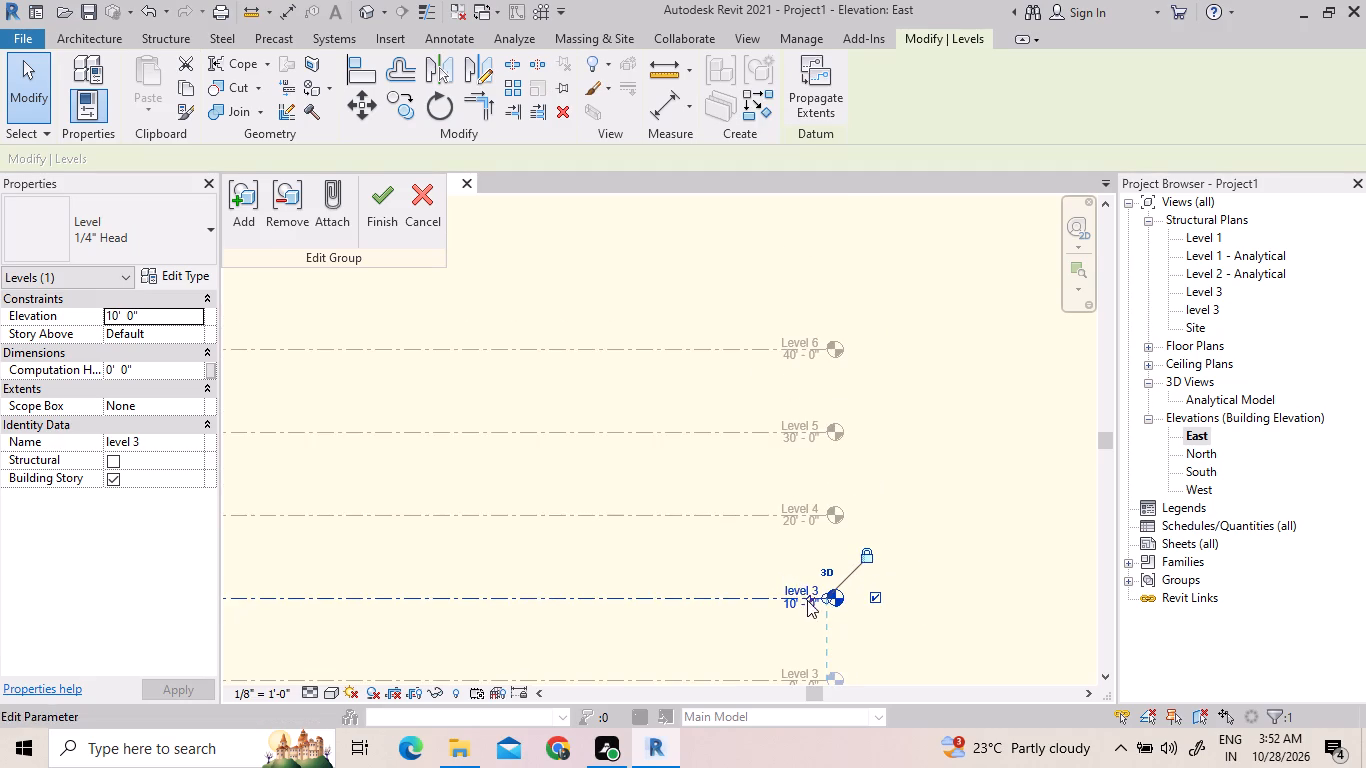
pyautogui.click(813, 659)
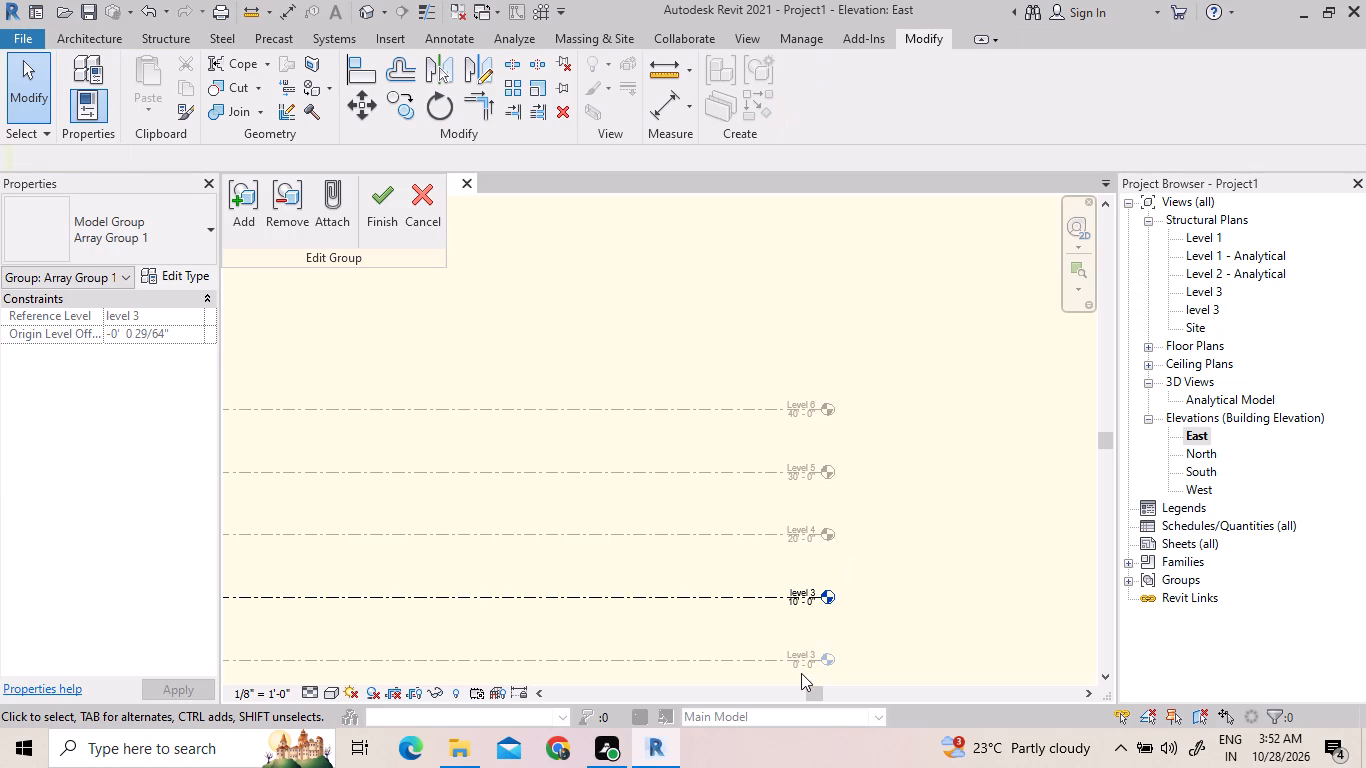
pyautogui.press('Escape')
pyautogui.press('Escape')
pyautogui.press('Escape')
pyautogui.scroll(-3, 862, 499)
pyautogui.press('Escape')
pyautogui.press('Escape')
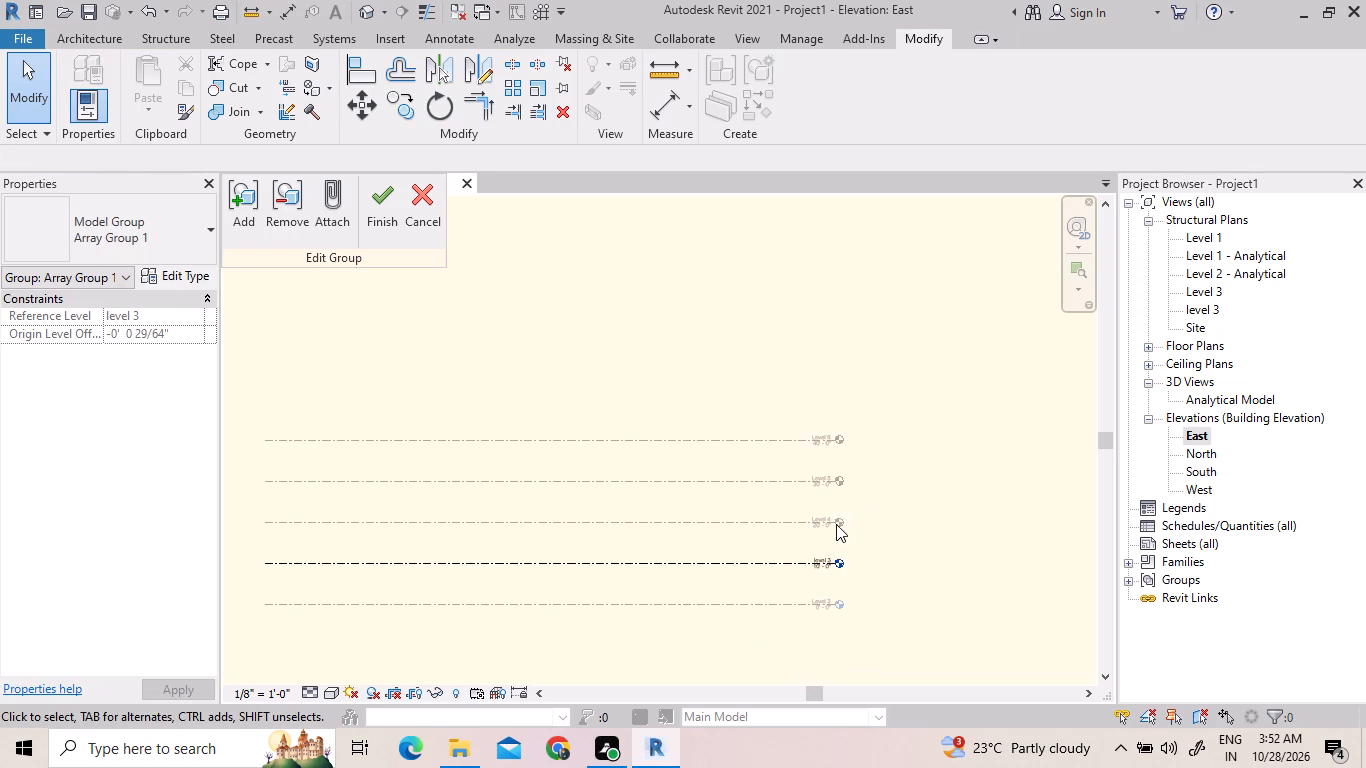
pyautogui.rightClick(836, 525)
pyautogui.click(914, 236)
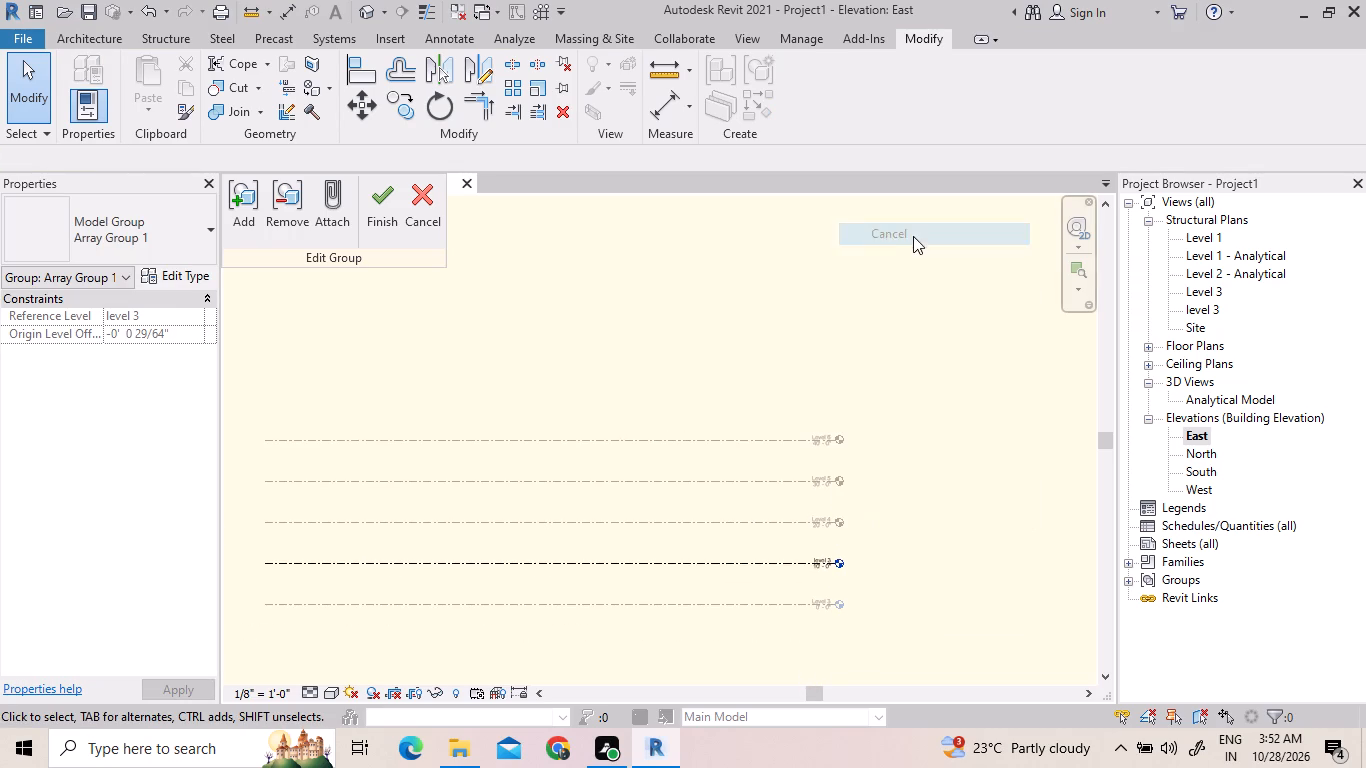
pyautogui.click(378, 190)
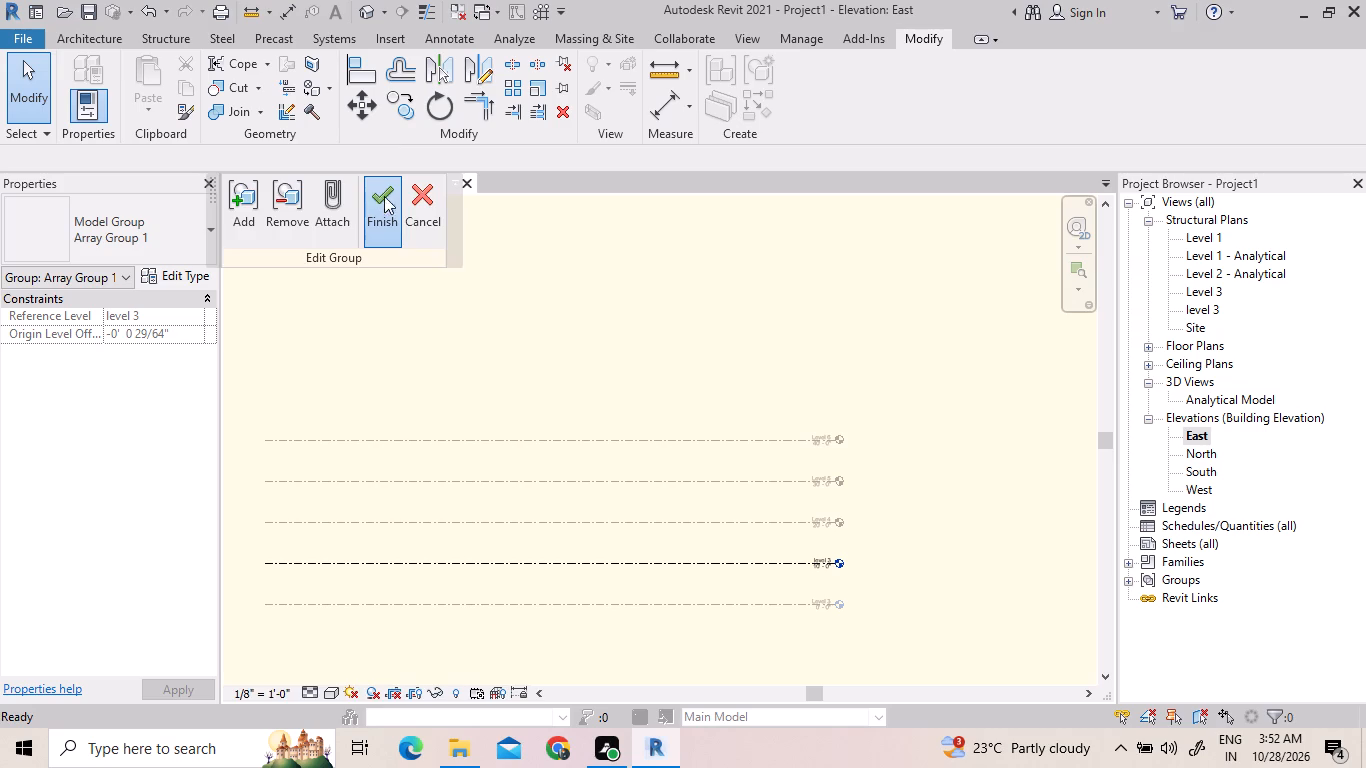
# Rename the lowest placed level, Level 3 at 0' - 0", as level2.
pyautogui.scroll(5, 803, 604)
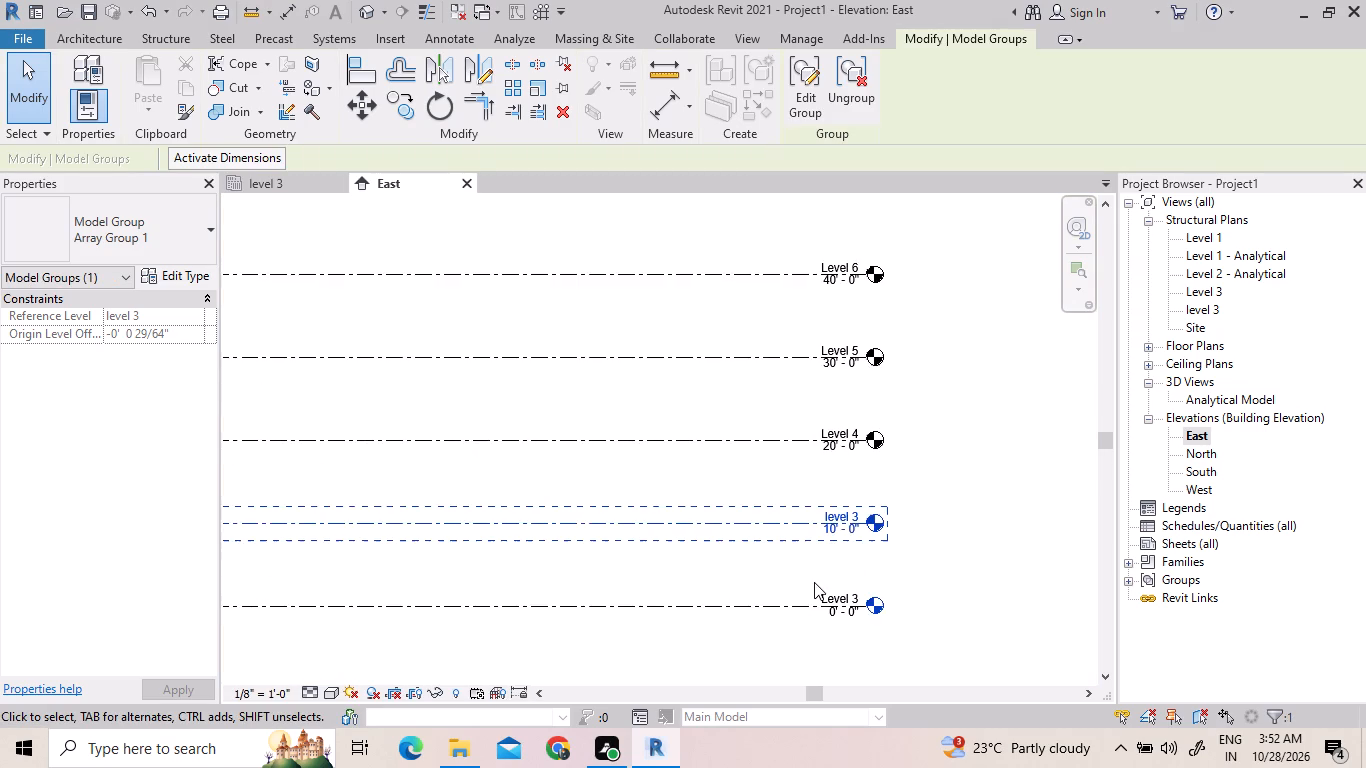
pyautogui.scroll(3, 814, 577)
pyautogui.click(857, 606)
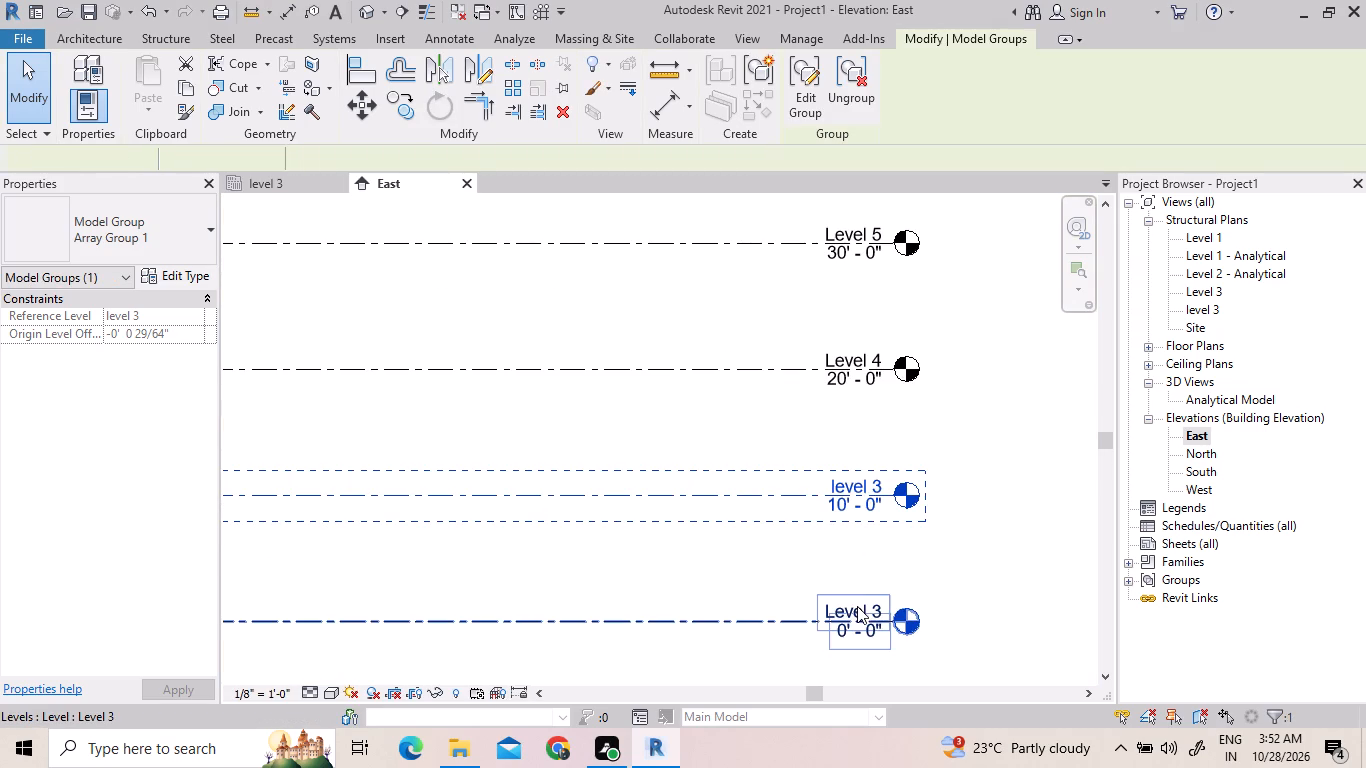
pyautogui.click(857, 607)
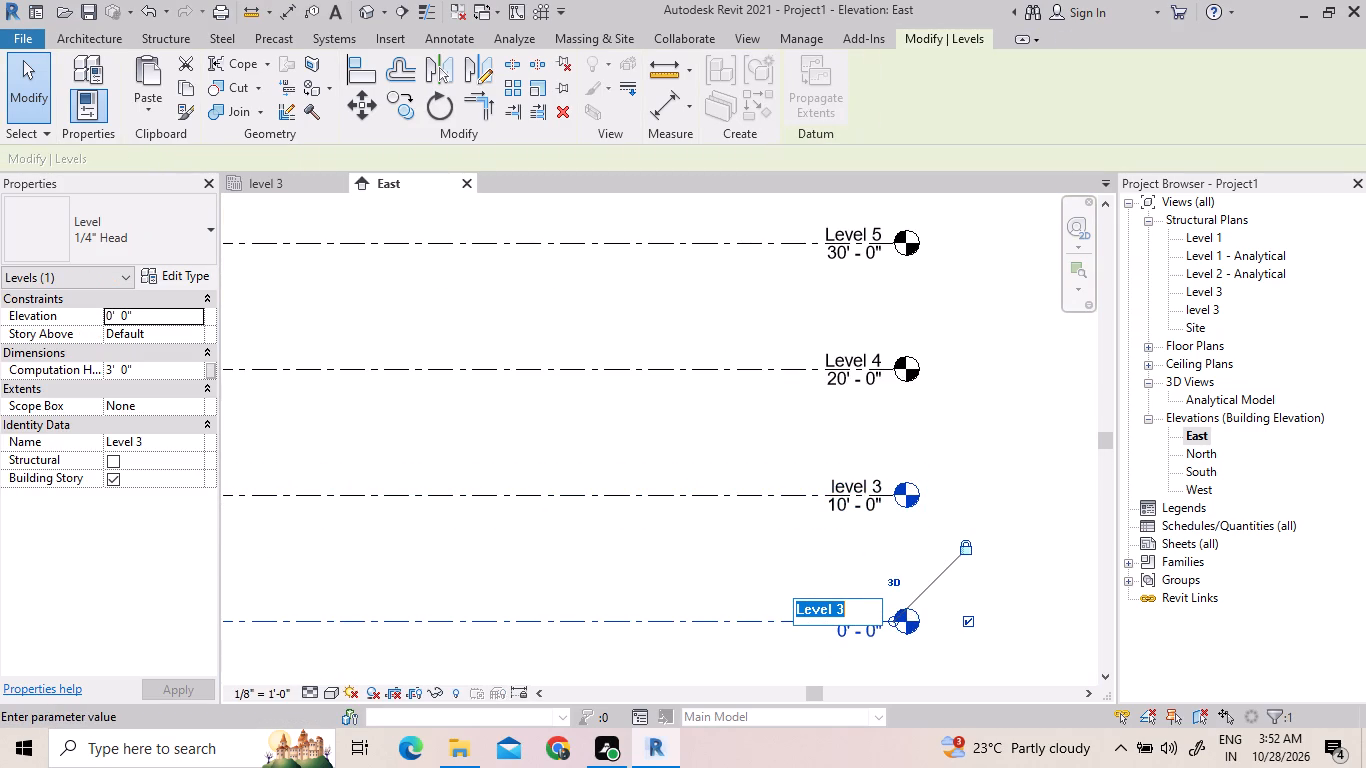
pyautogui.press('l')
pyautogui.write('evel2')
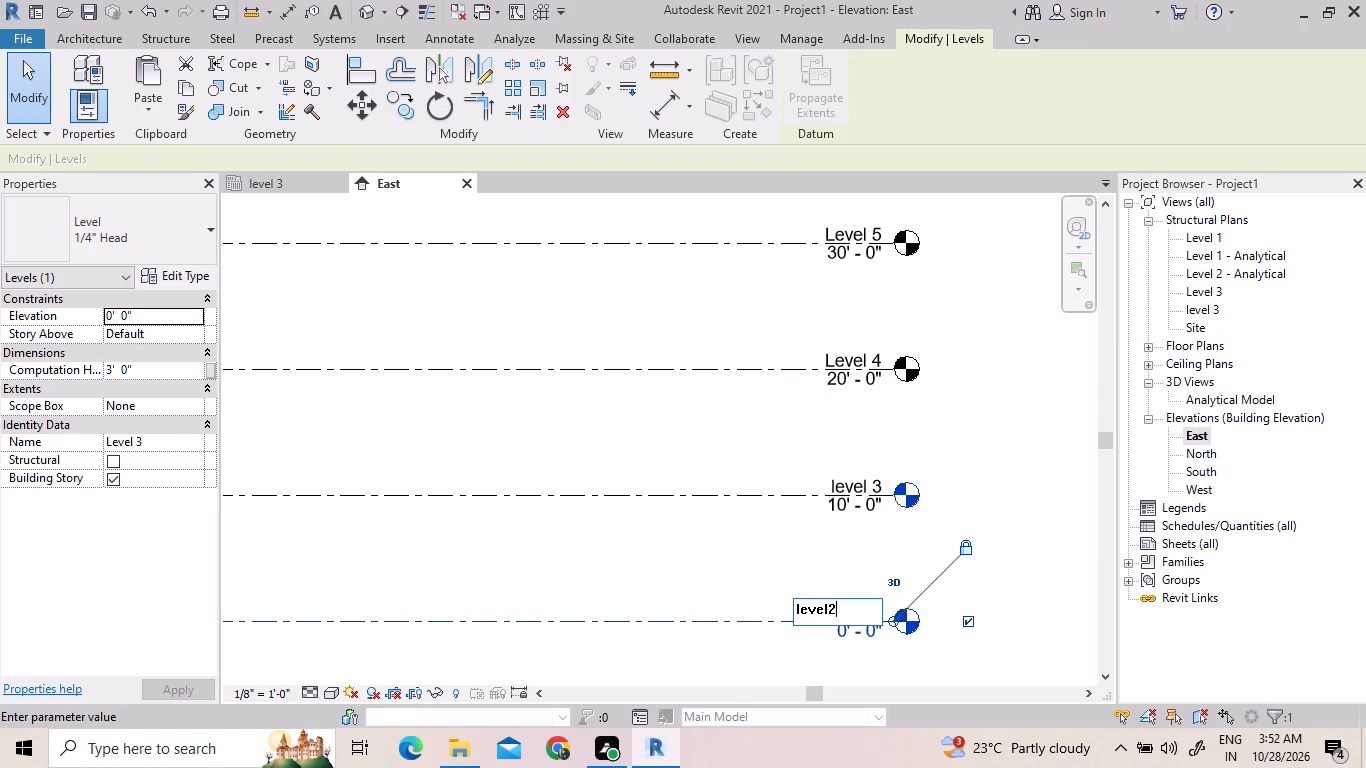
pyautogui.click(745, 560)
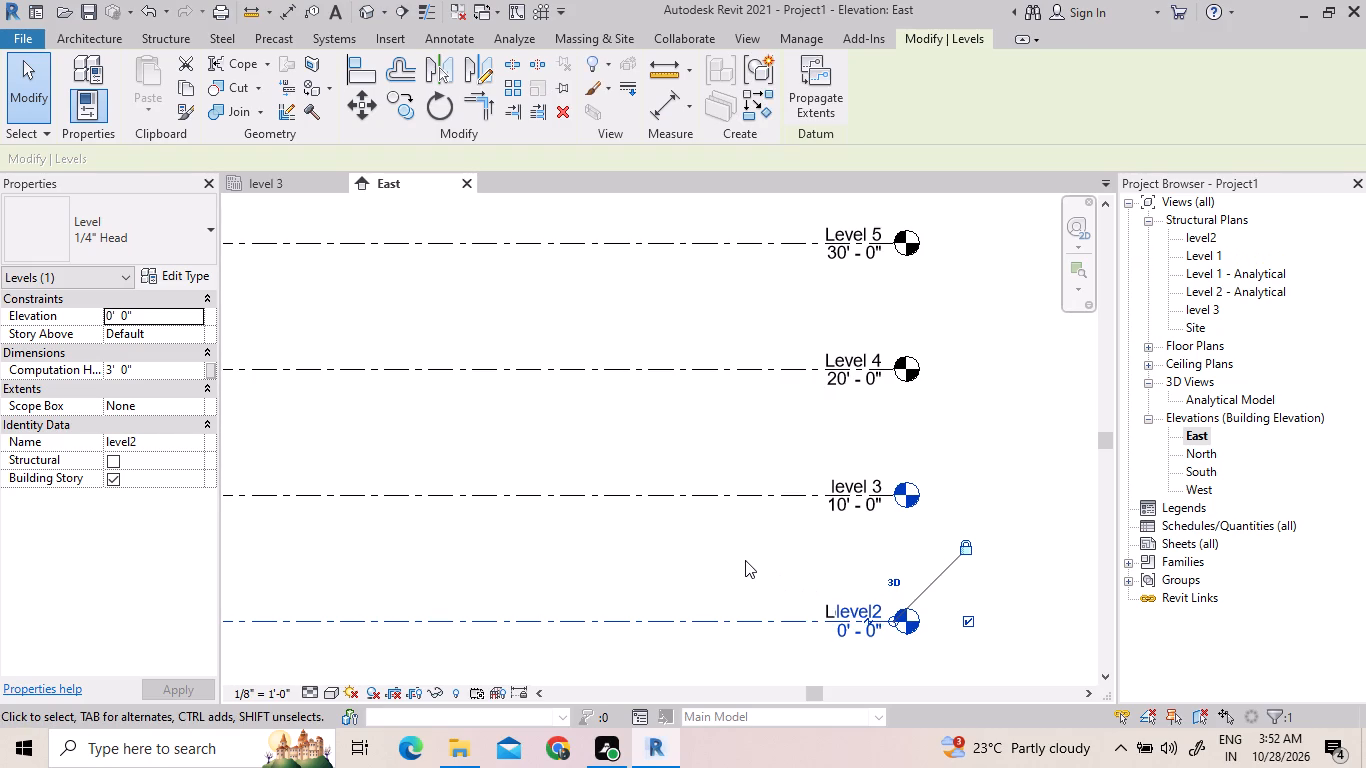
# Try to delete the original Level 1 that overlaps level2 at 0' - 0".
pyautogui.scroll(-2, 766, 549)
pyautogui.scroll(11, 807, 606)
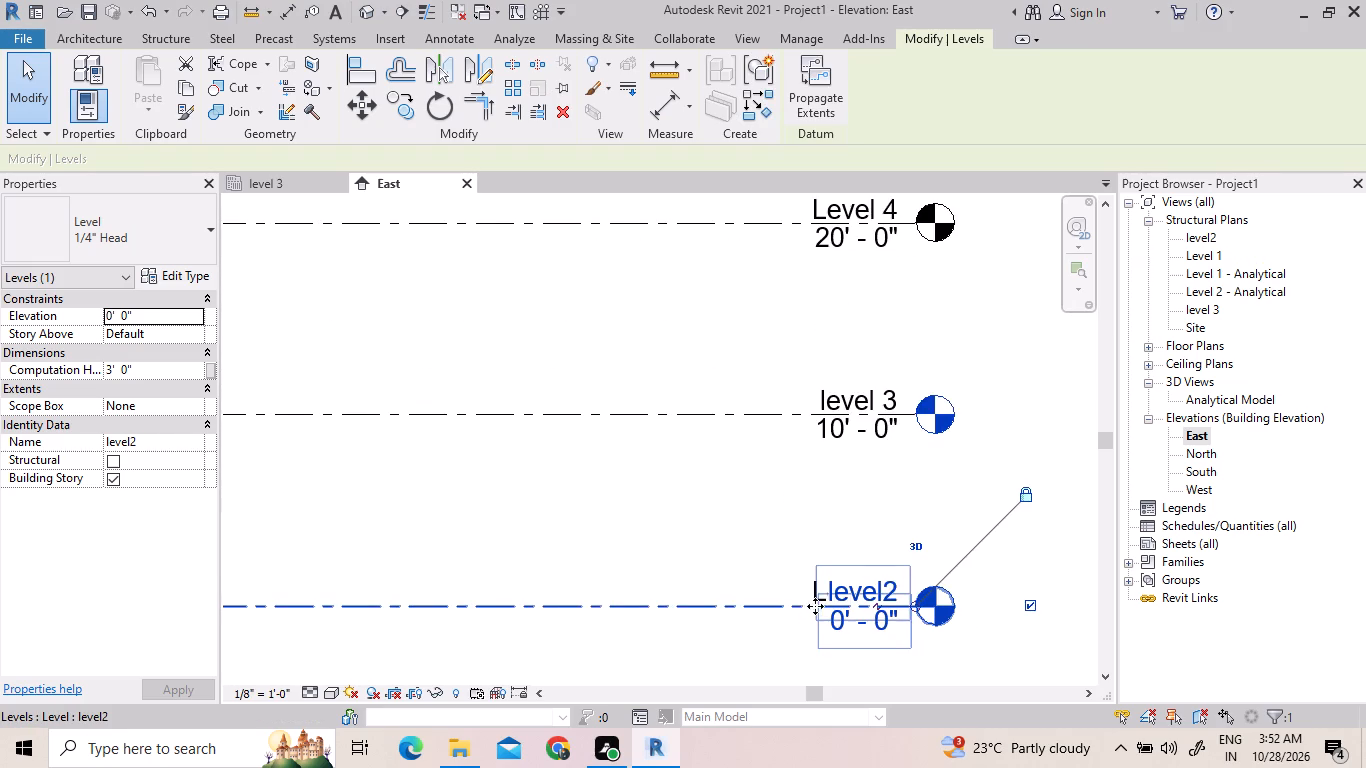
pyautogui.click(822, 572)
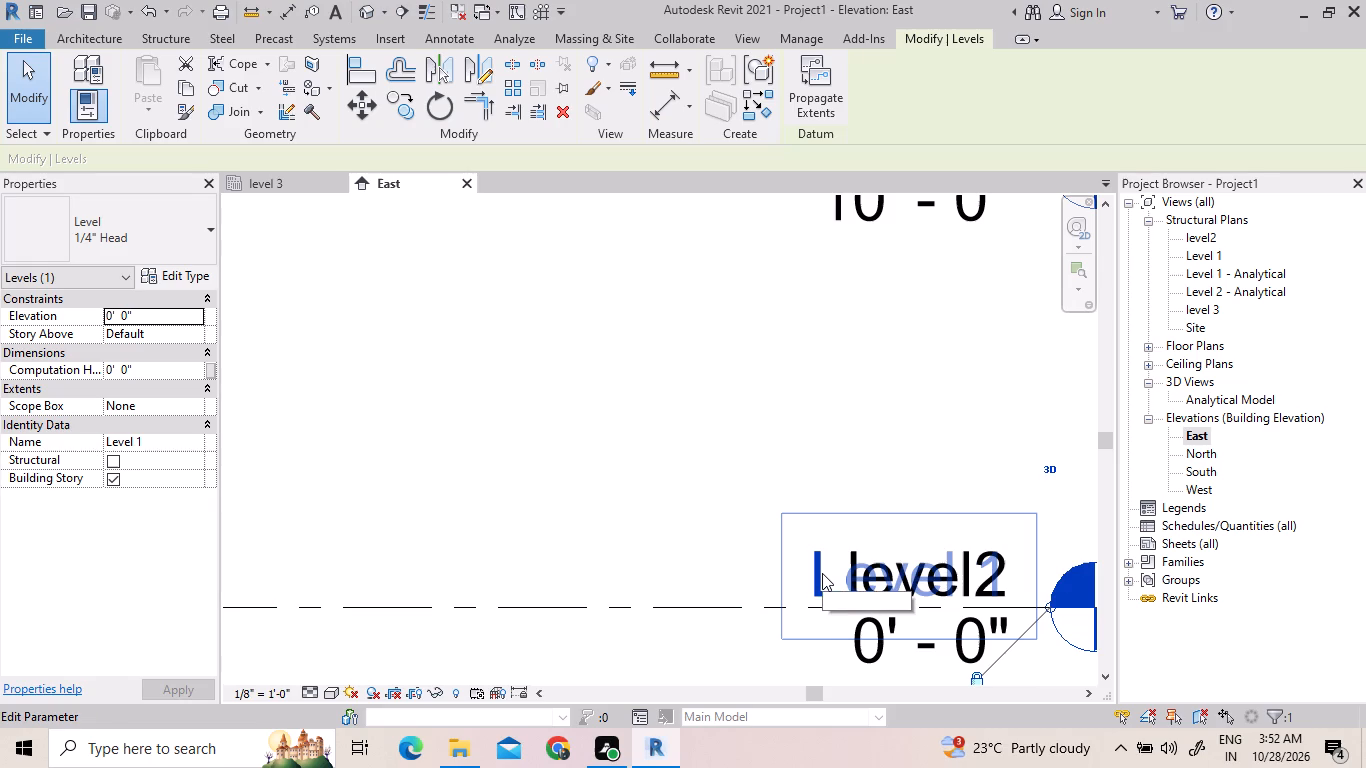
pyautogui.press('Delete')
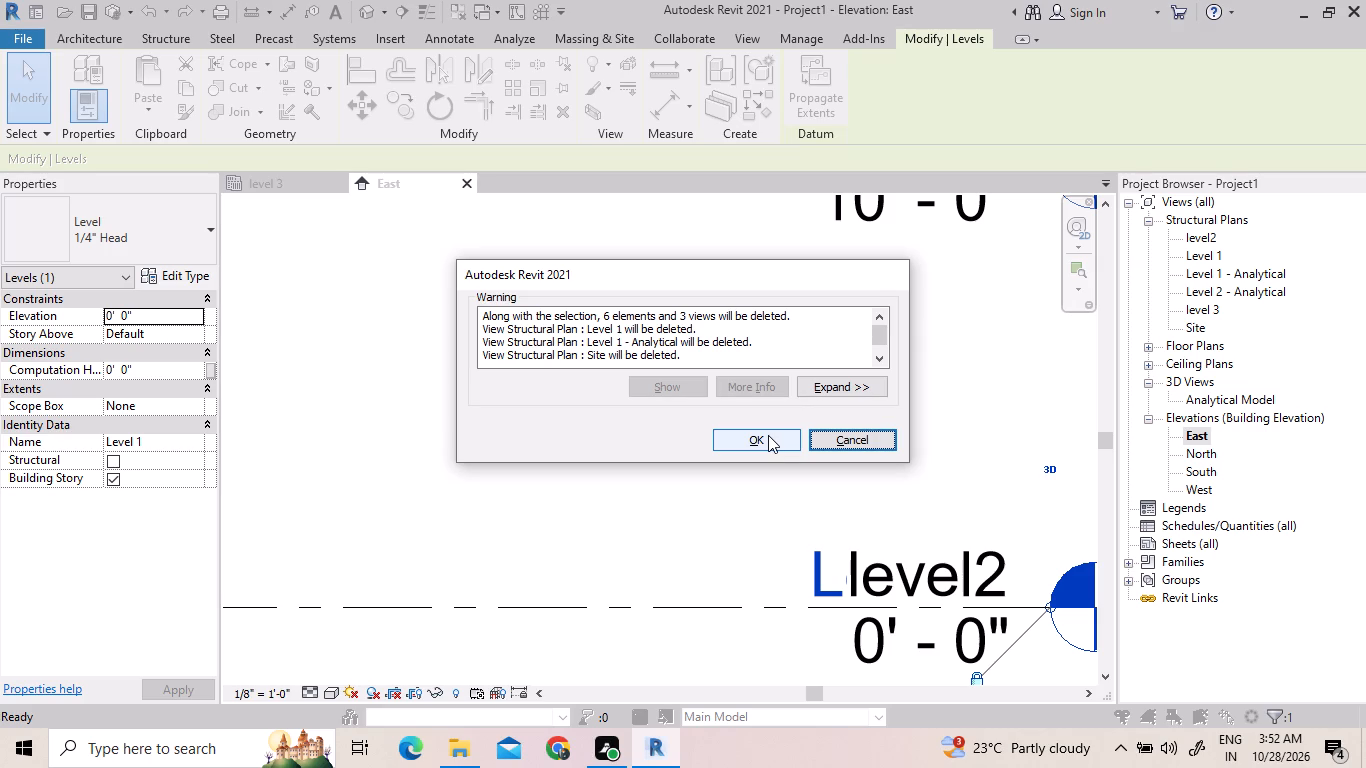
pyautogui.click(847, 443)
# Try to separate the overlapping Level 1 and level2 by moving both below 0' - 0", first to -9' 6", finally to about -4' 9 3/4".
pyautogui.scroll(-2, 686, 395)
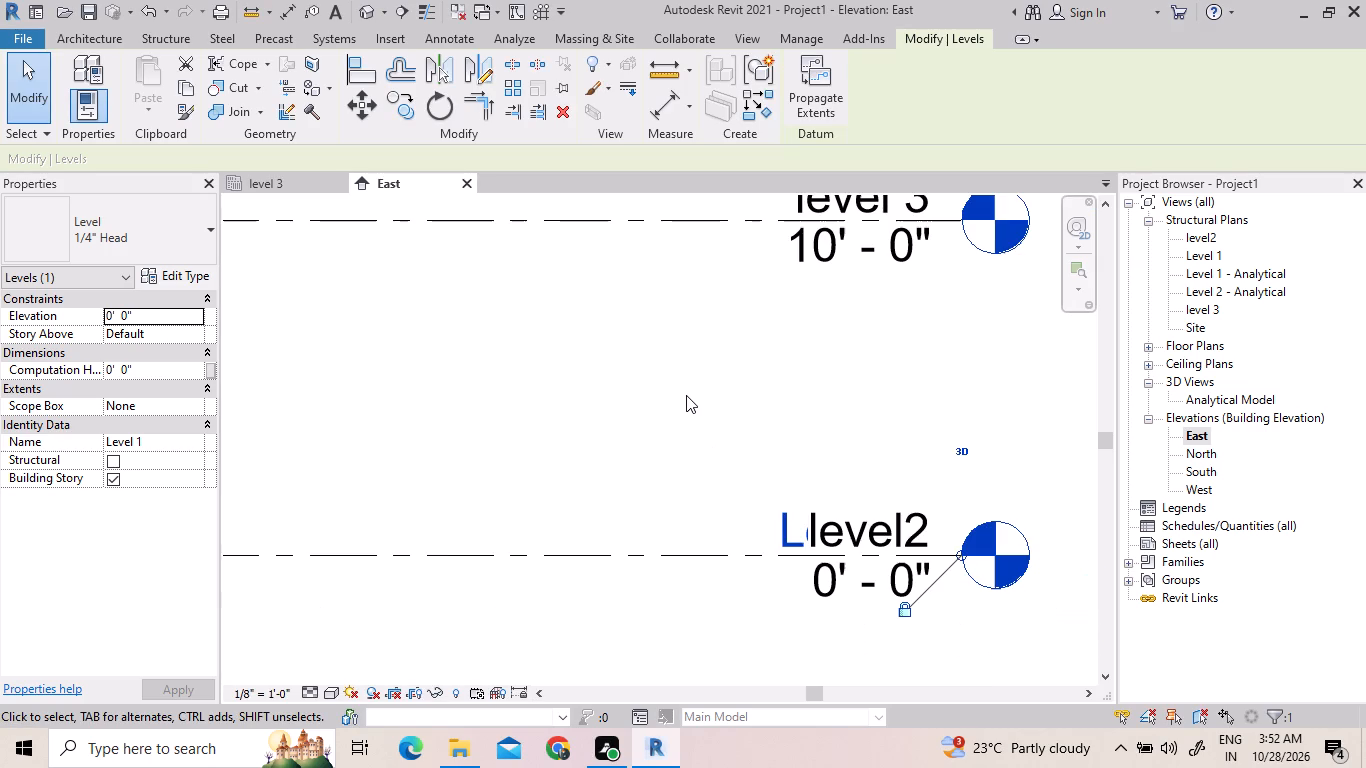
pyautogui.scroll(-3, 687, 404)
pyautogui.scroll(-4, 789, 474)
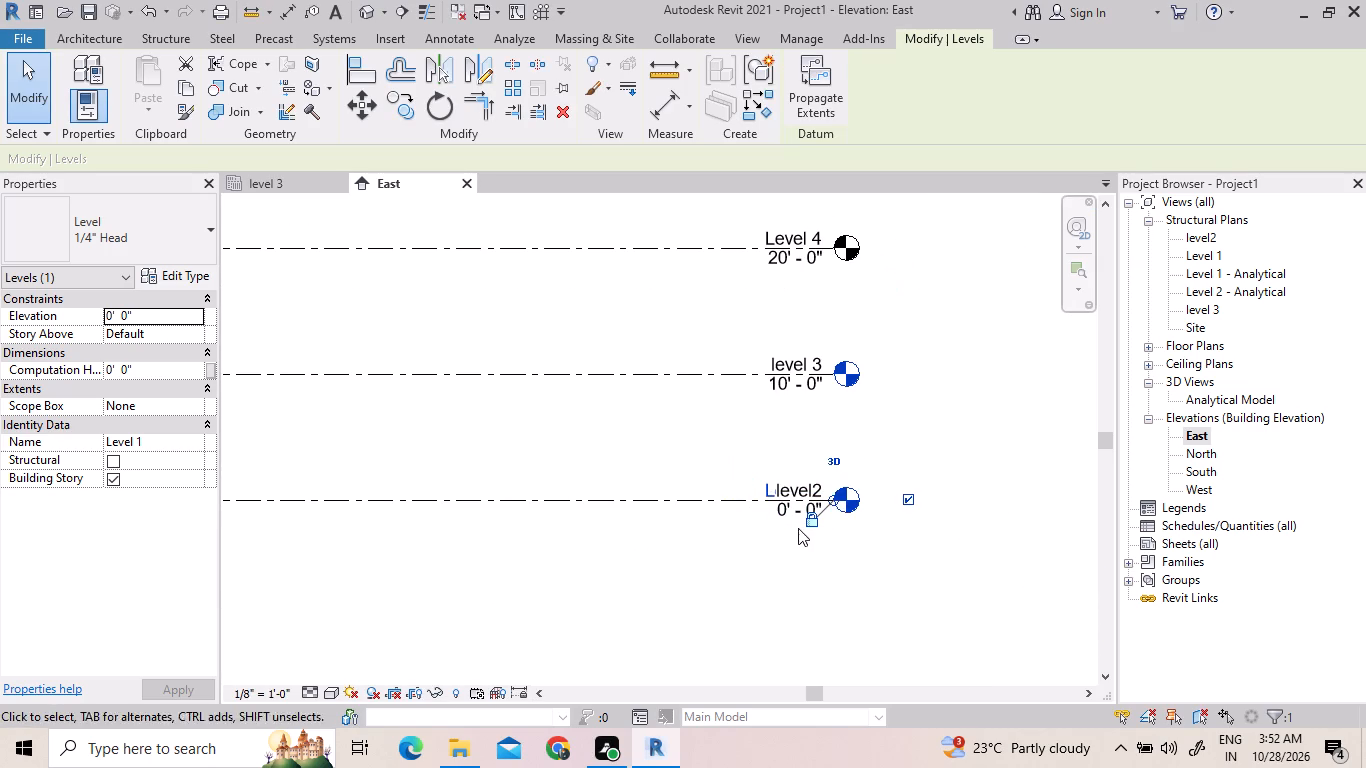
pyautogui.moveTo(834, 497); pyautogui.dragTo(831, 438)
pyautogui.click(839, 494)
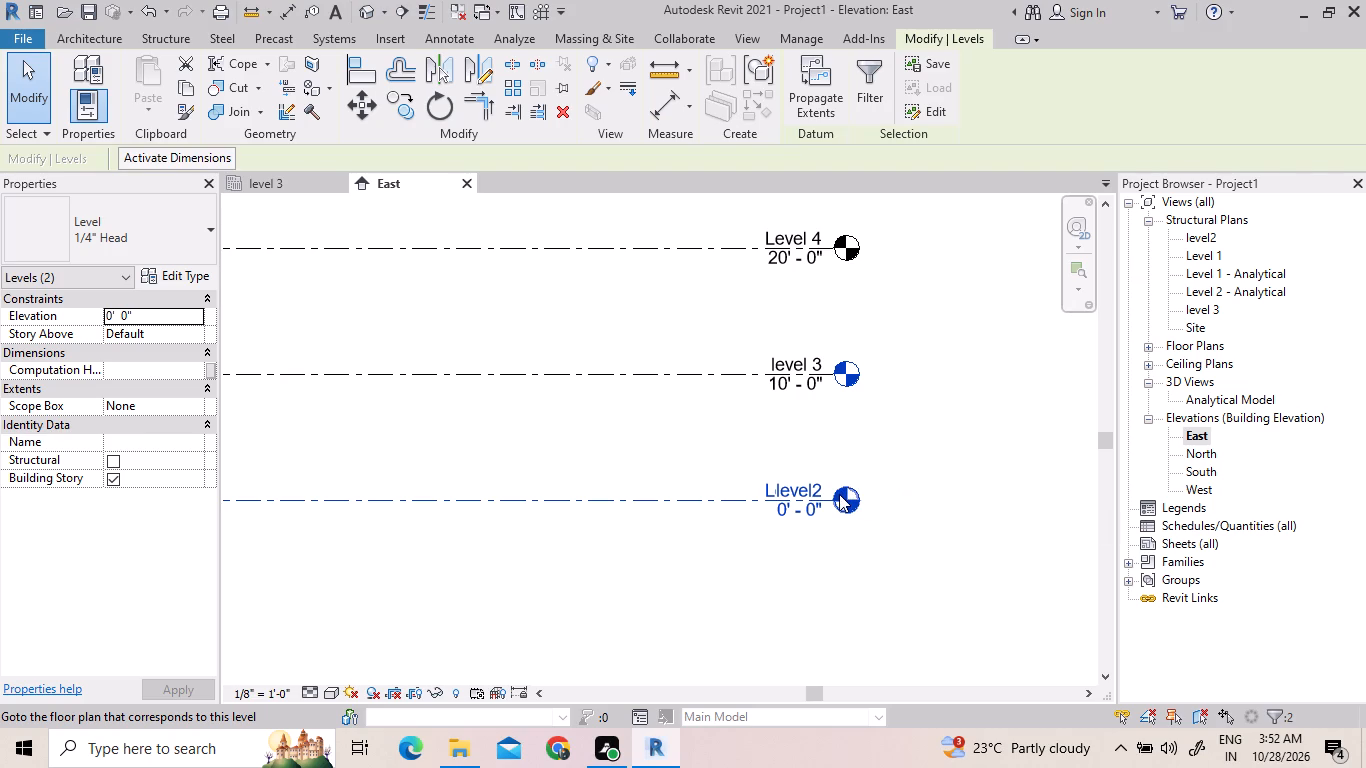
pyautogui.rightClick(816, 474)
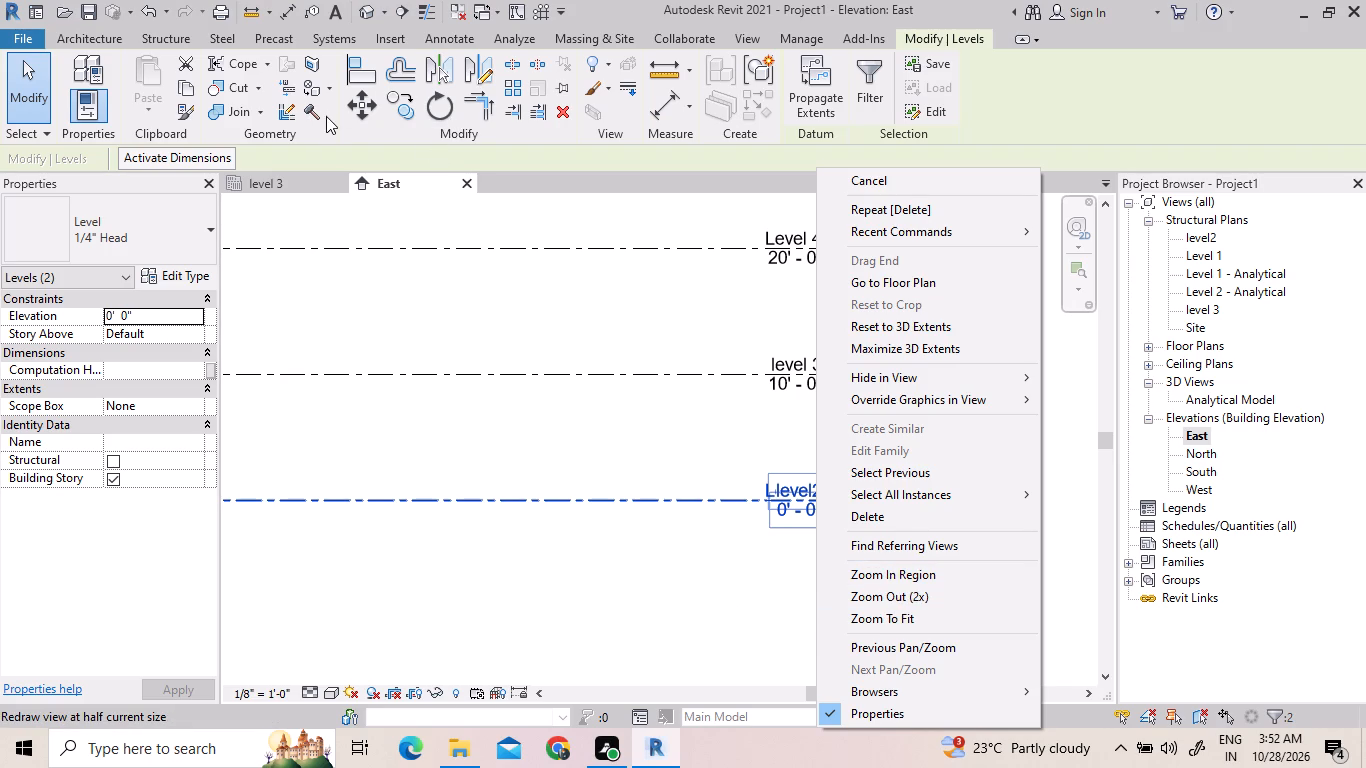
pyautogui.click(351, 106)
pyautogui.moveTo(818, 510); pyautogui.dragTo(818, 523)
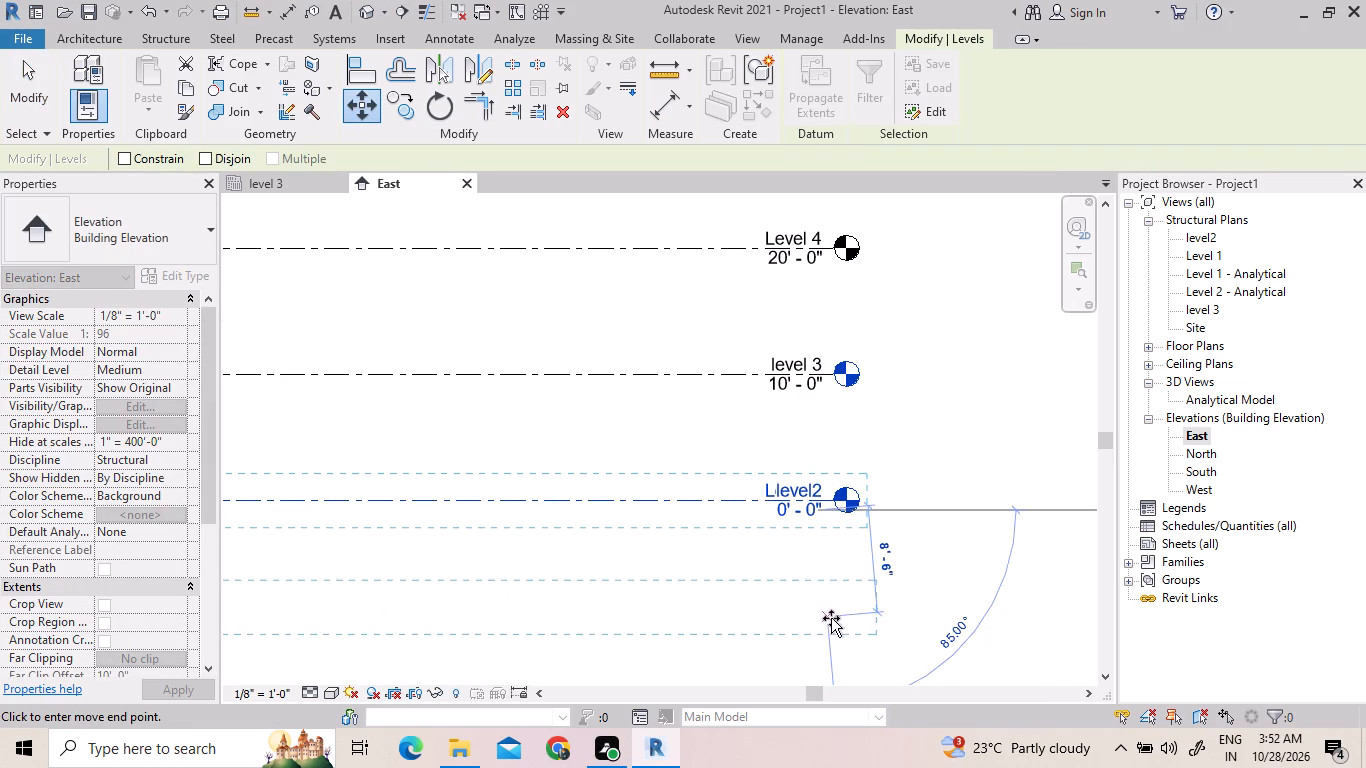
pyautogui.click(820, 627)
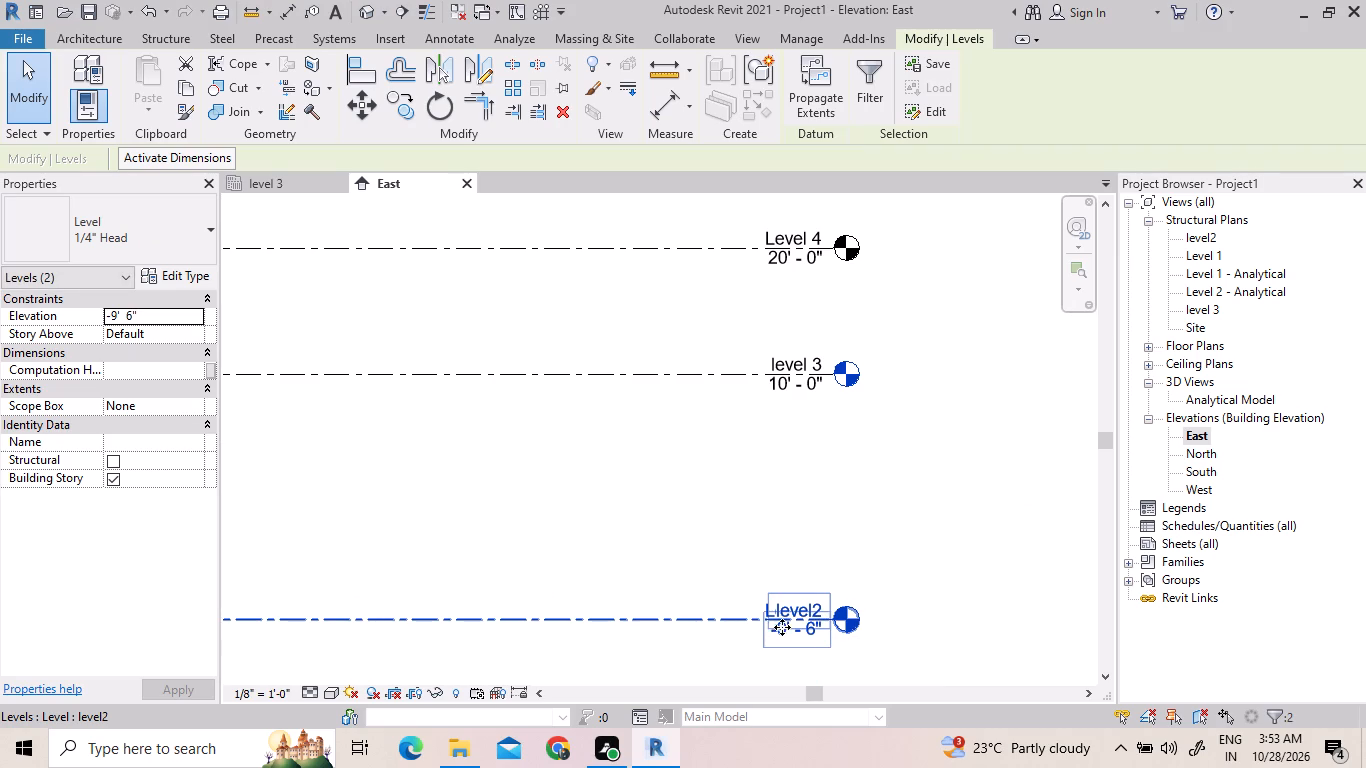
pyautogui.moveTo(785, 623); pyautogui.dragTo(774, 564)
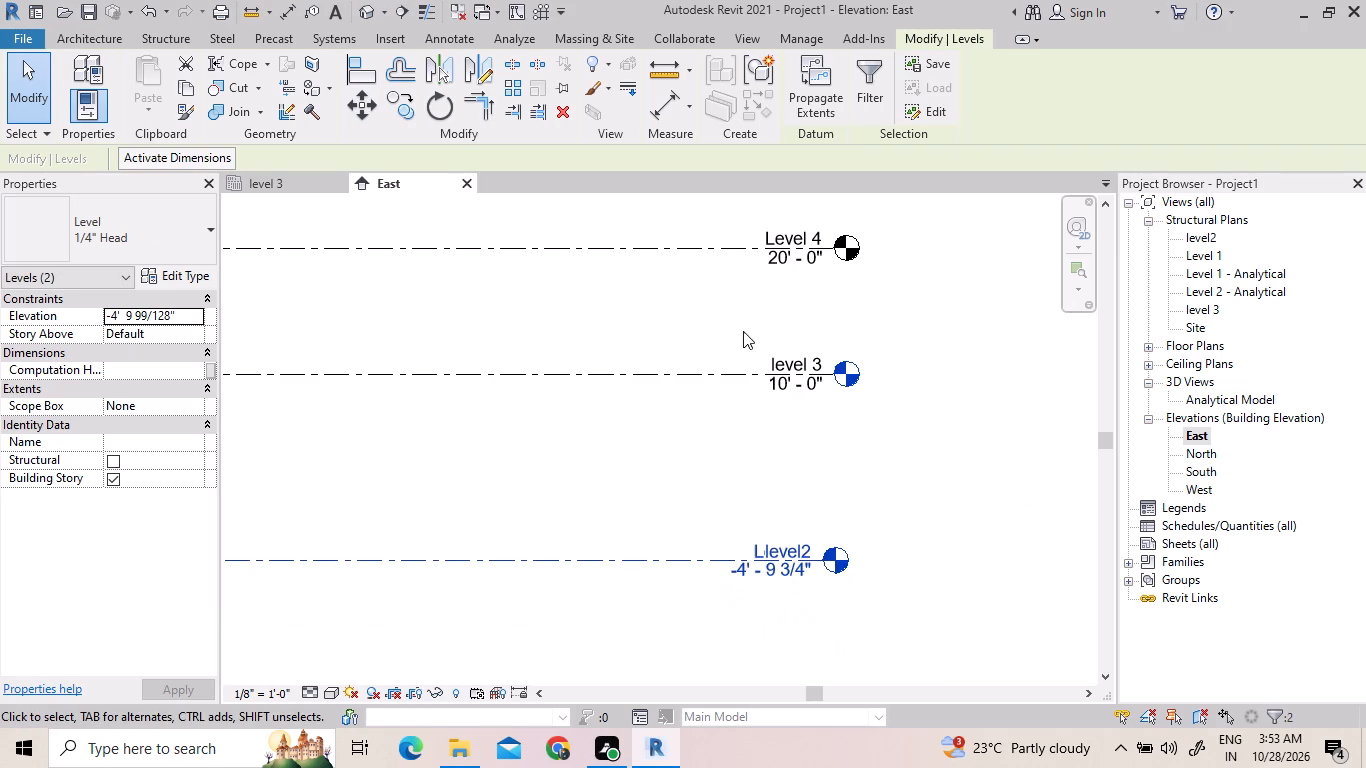
# Undo all level edits, including moves, renames and the array, back to the original Level 1 and Level 2.
pyautogui.click(158, 16)
pyautogui.click(156, 17)
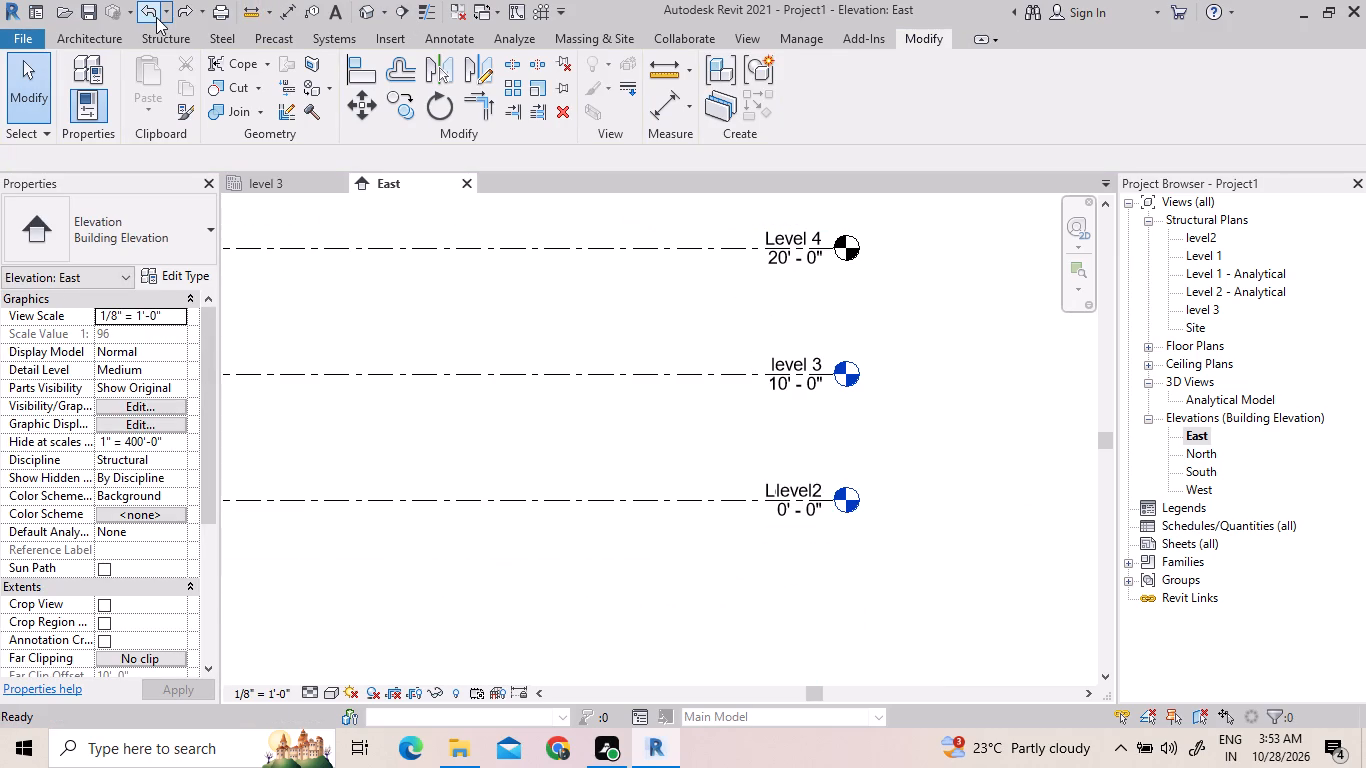
pyautogui.click(156, 17)
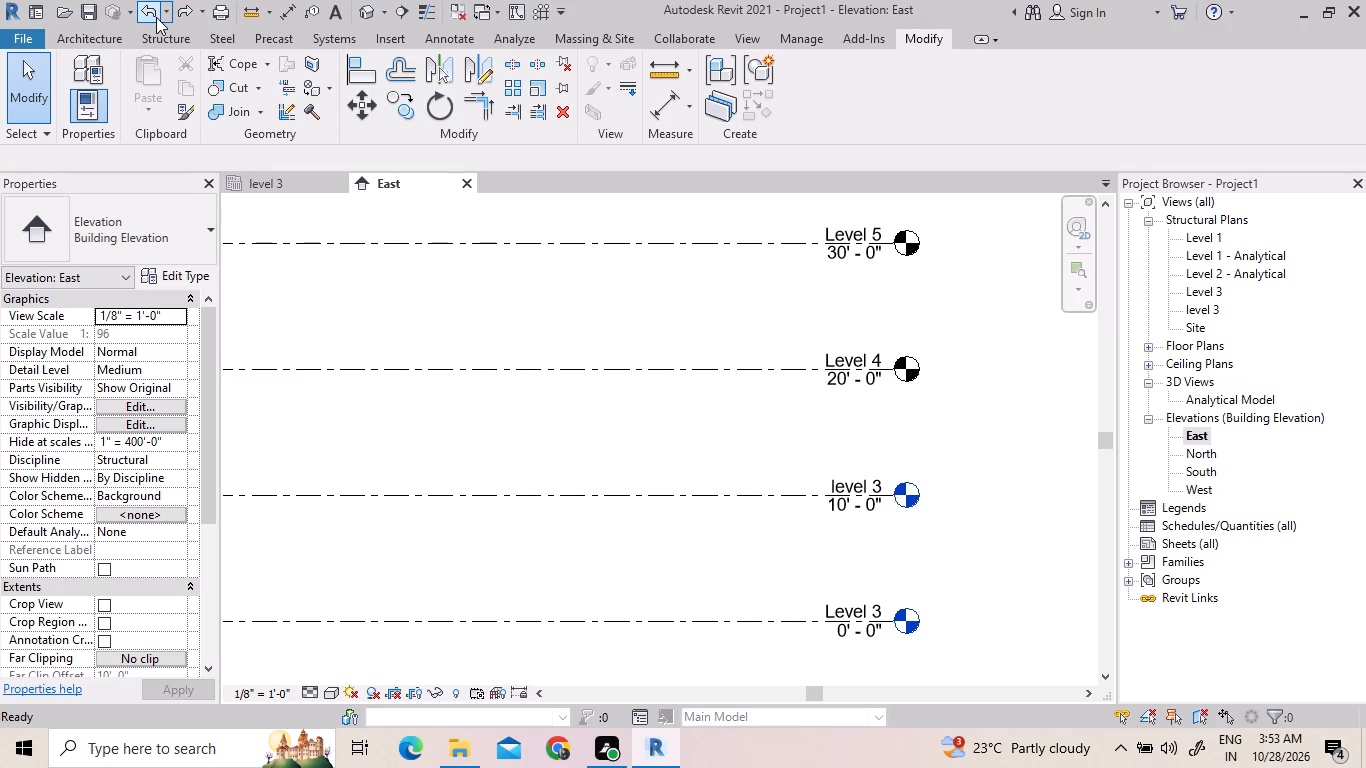
pyautogui.click(156, 17)
pyautogui.click(156, 17)
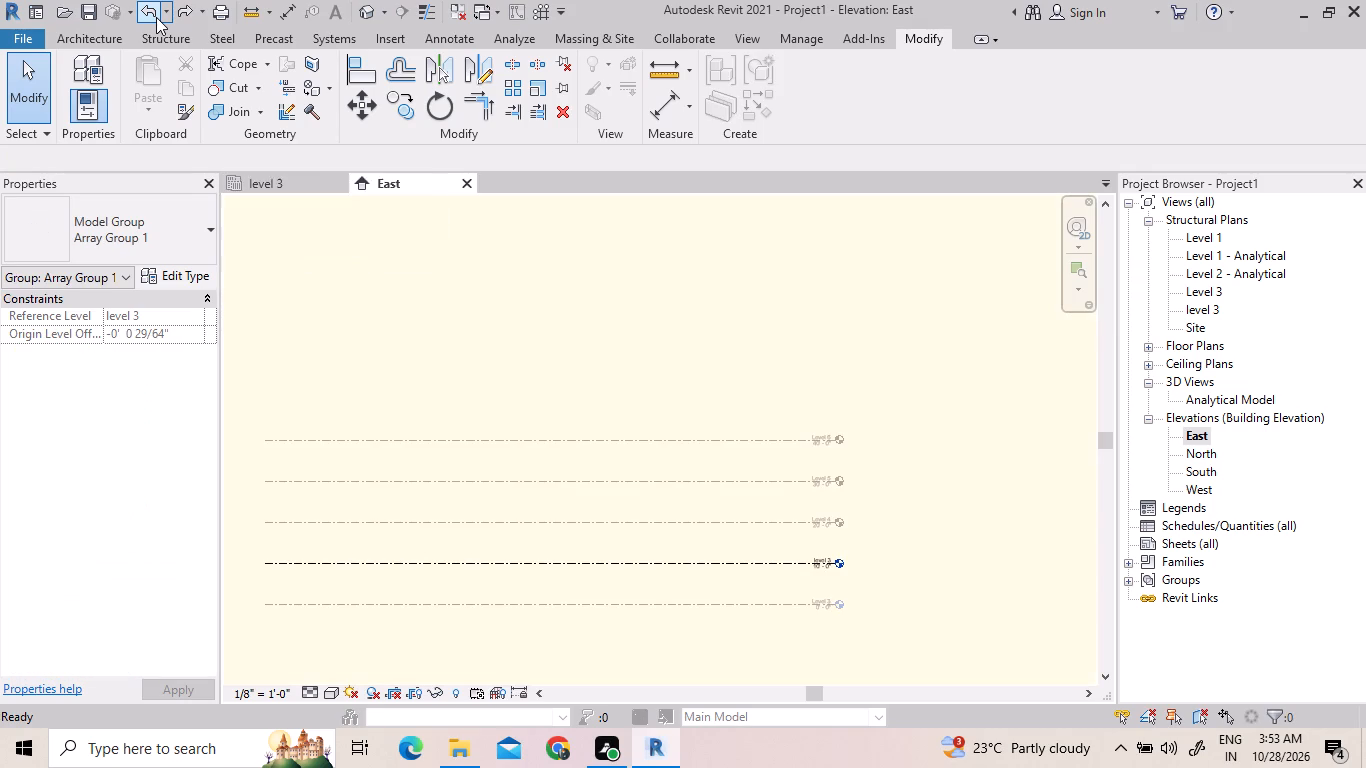
pyautogui.click(156, 17)
pyautogui.click(156, 17)
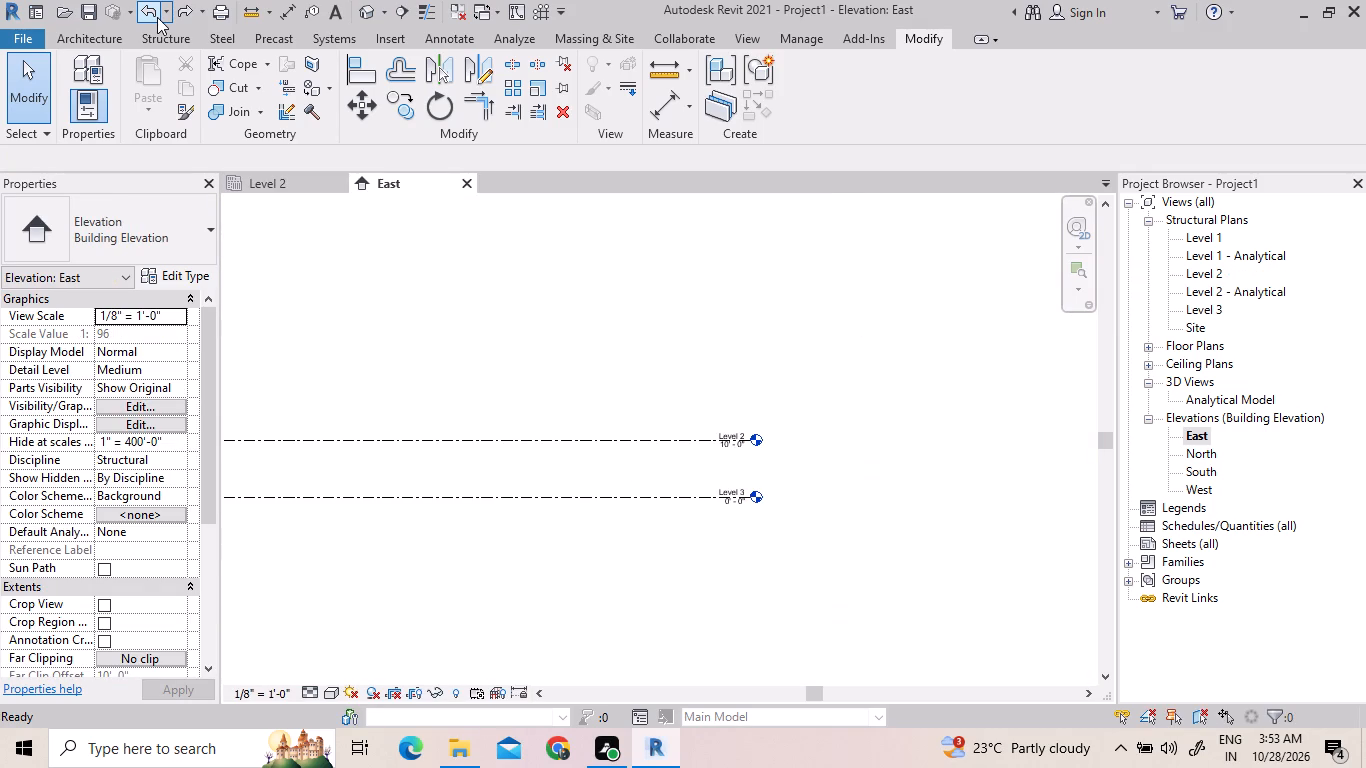
pyautogui.click(157, 17)
pyautogui.click(157, 17)
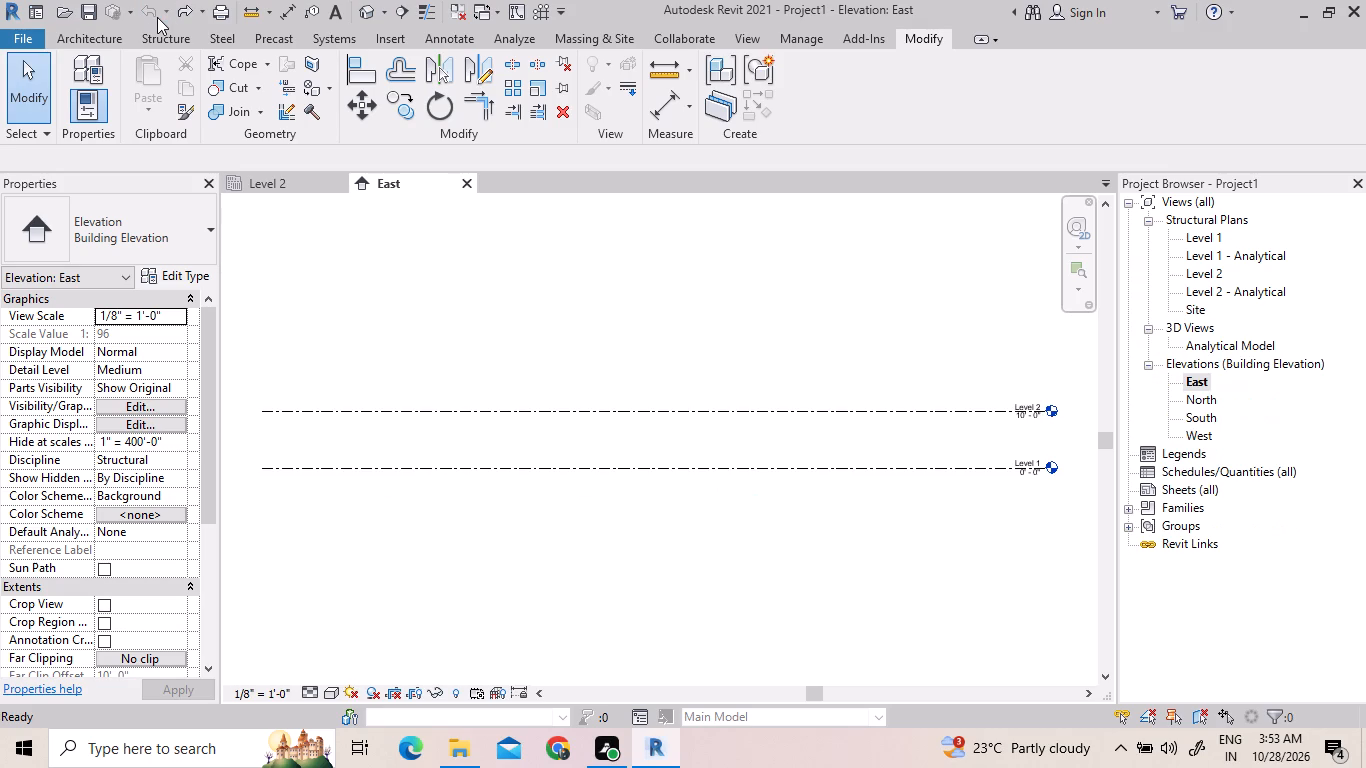
pyautogui.click(157, 17)
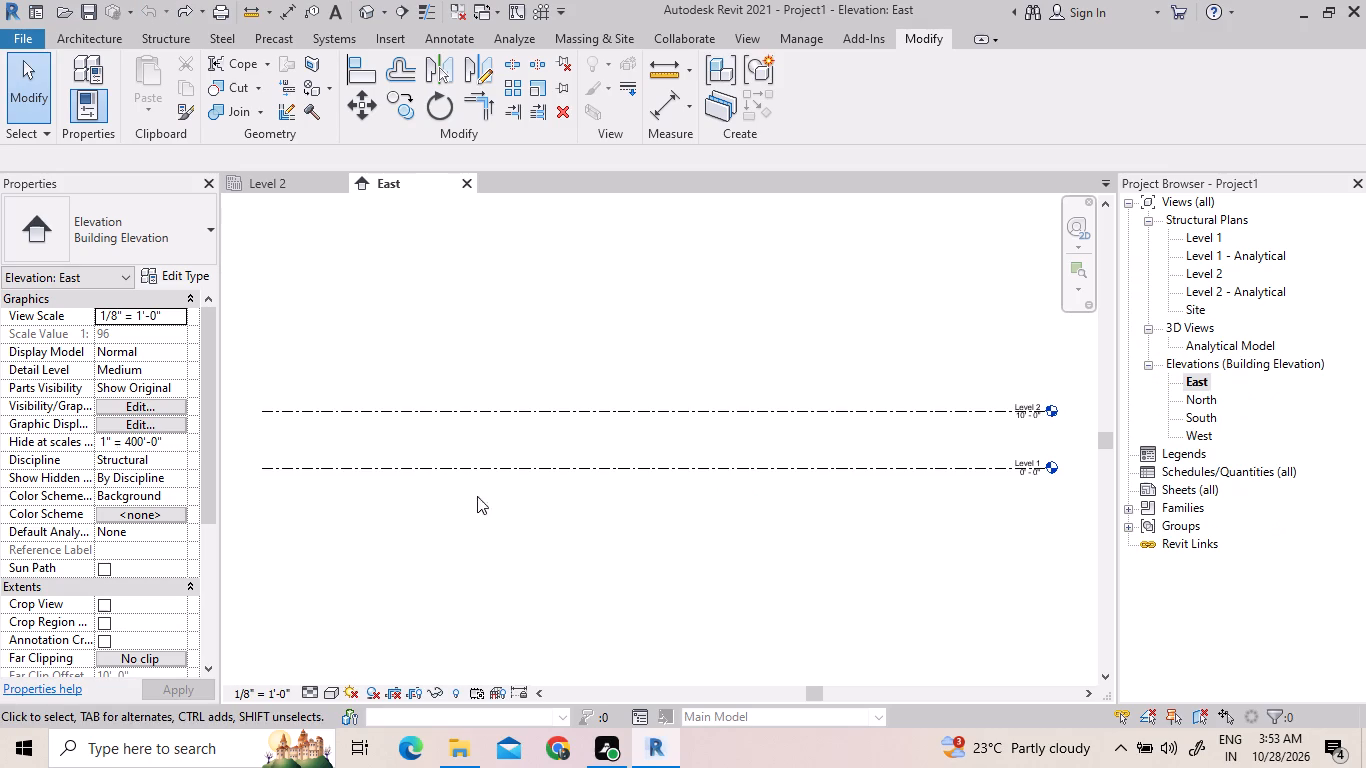
# Close the Level 2 plan view, leaving only the East elevation open.
pyautogui.moveTo(556, 499); pyautogui.dragTo(469, 600, button='middle')
pyautogui.scroll(-1, 553, 502)
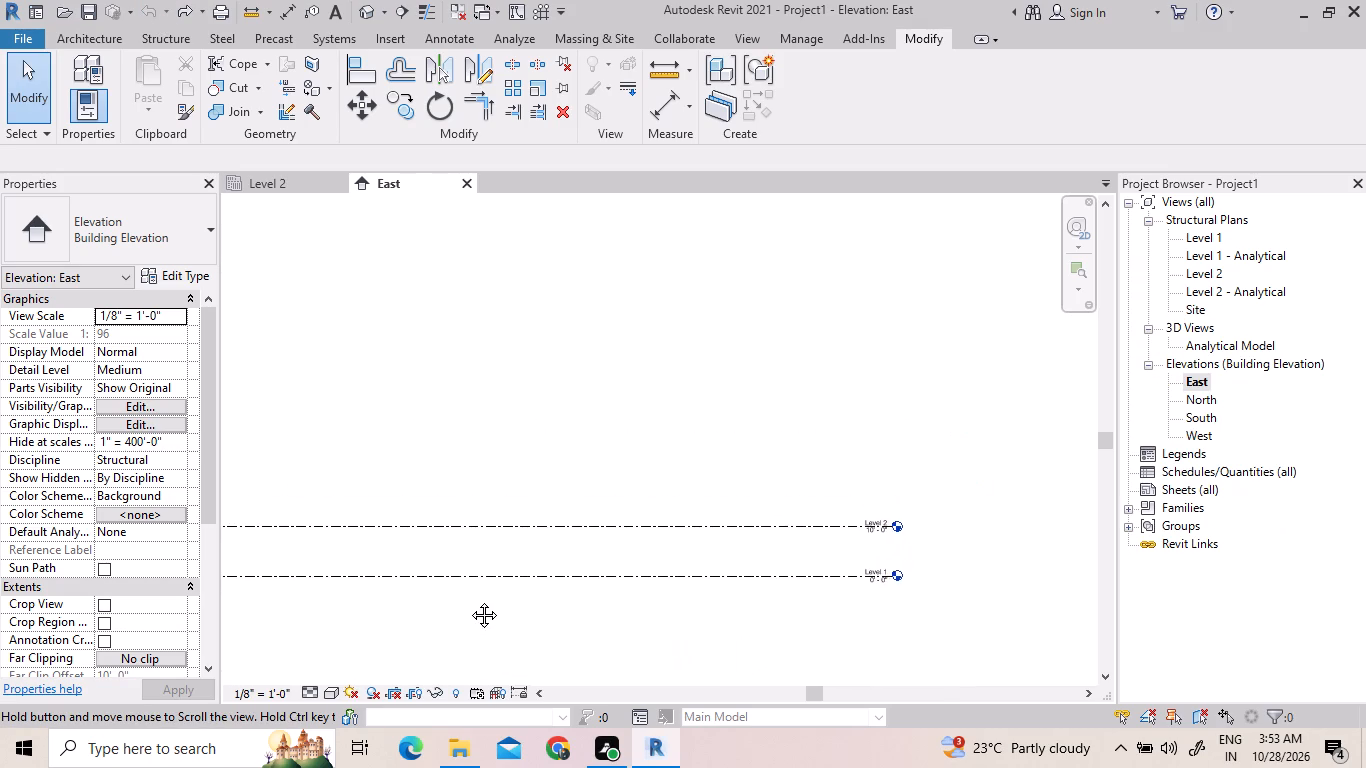
pyautogui.moveTo(469, 600); pyautogui.dragTo(471, 598, button='middle')
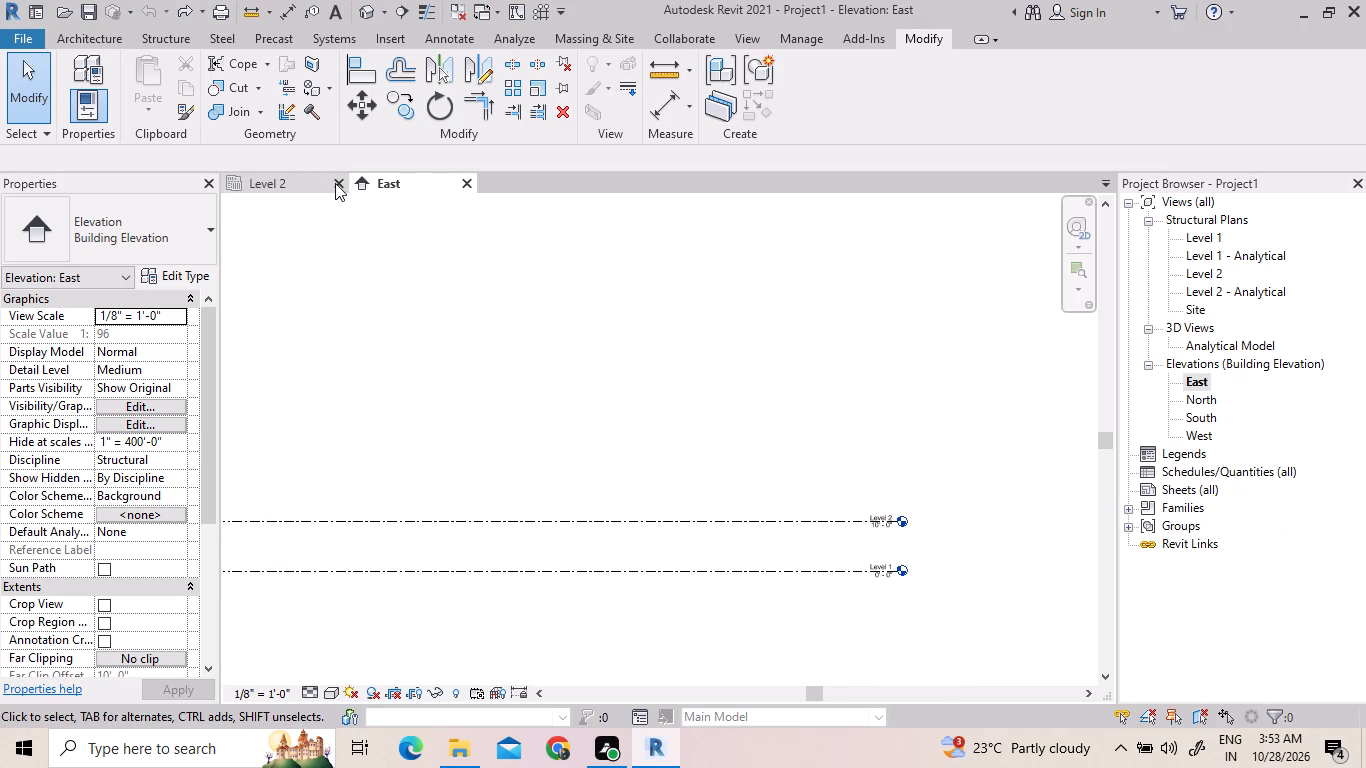
pyautogui.click(335, 183)
pyautogui.scroll(-1, 599, 401)
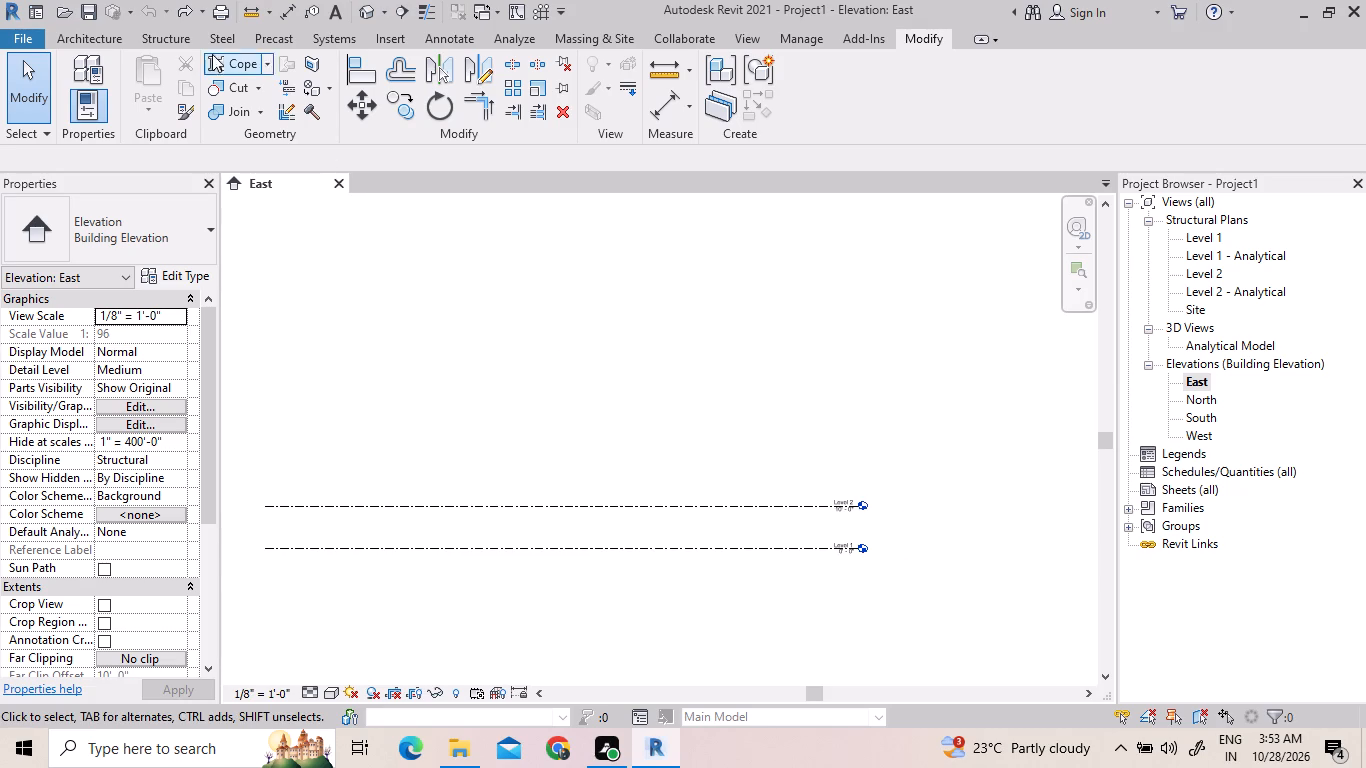
pyautogui.click(152, 21)
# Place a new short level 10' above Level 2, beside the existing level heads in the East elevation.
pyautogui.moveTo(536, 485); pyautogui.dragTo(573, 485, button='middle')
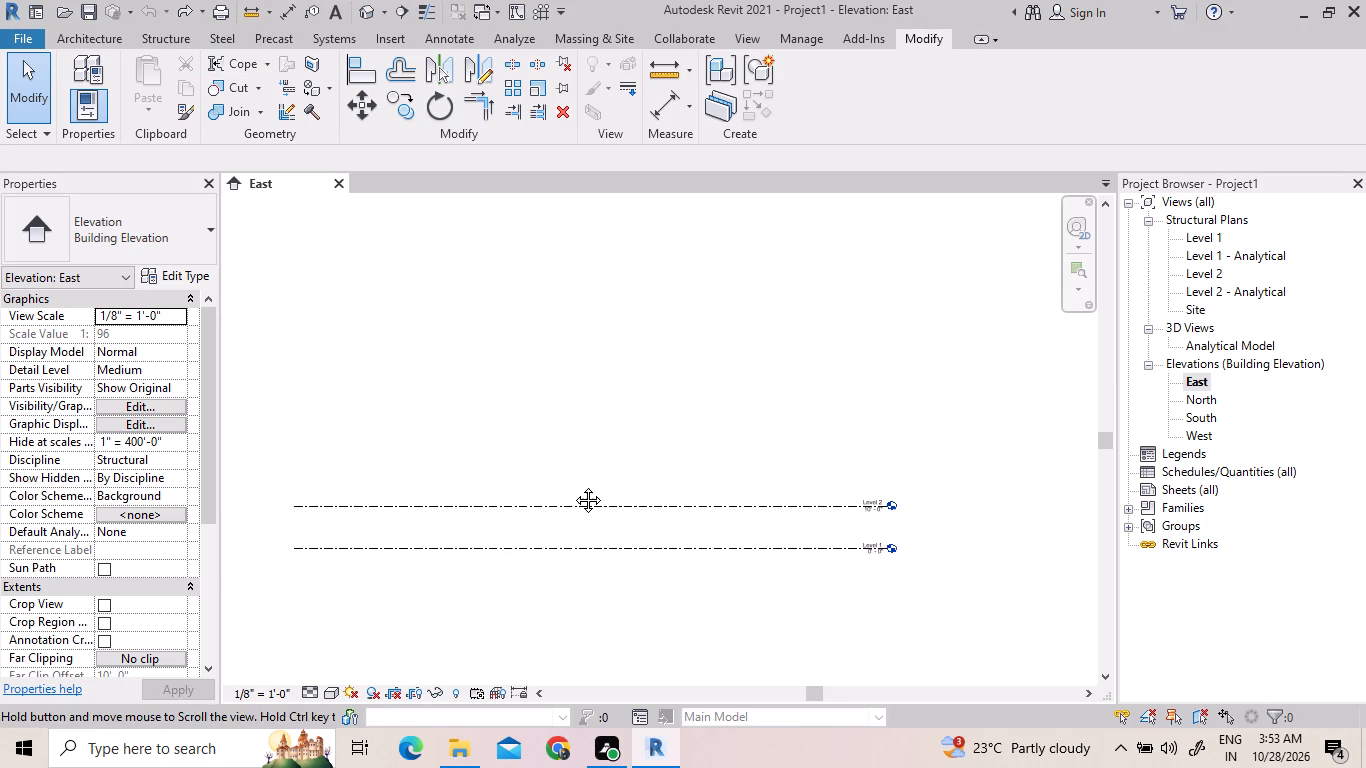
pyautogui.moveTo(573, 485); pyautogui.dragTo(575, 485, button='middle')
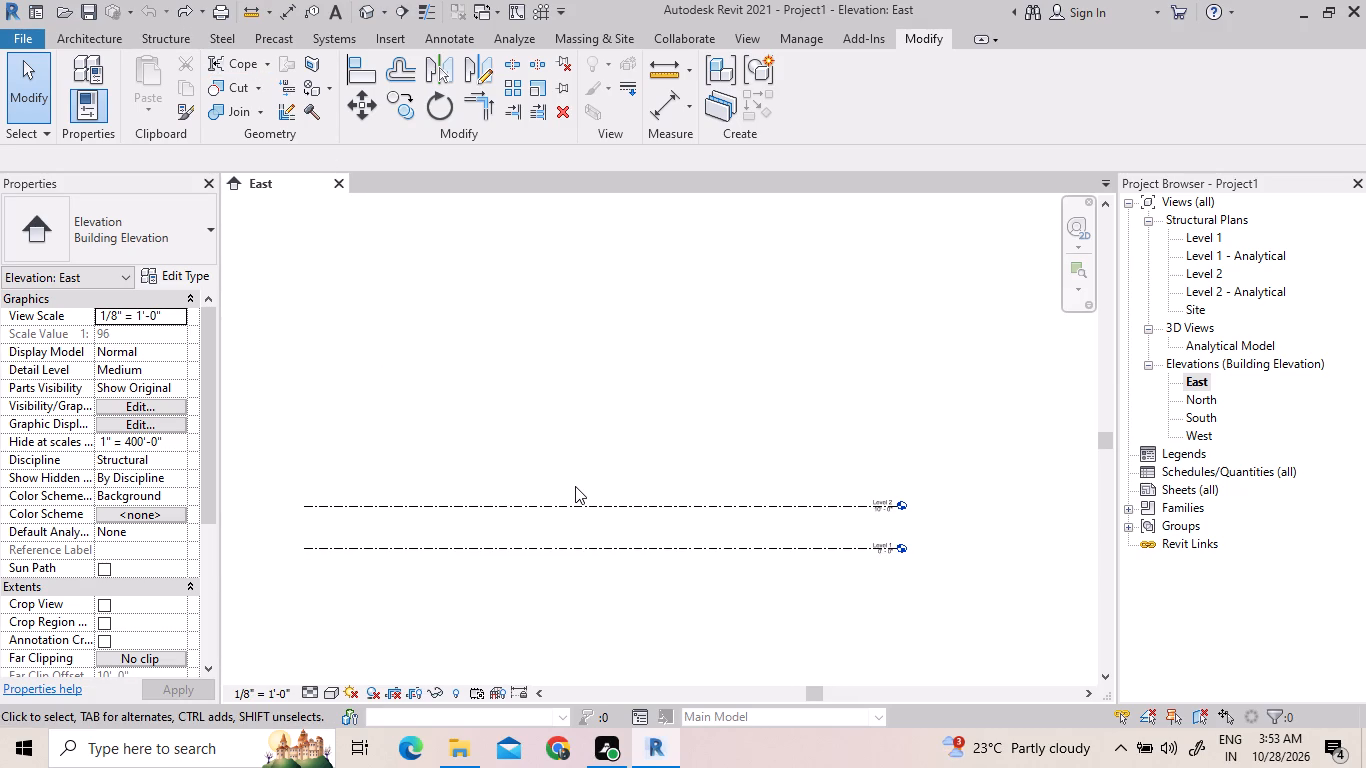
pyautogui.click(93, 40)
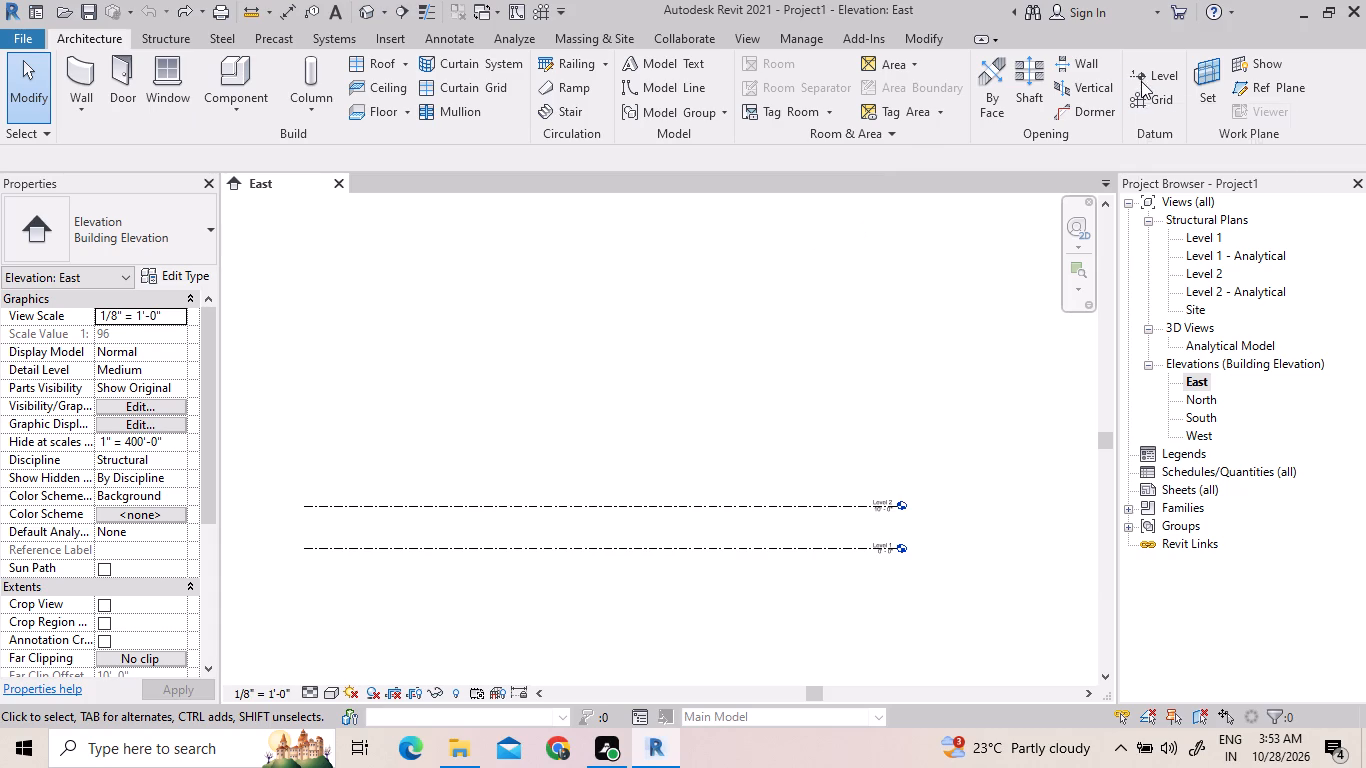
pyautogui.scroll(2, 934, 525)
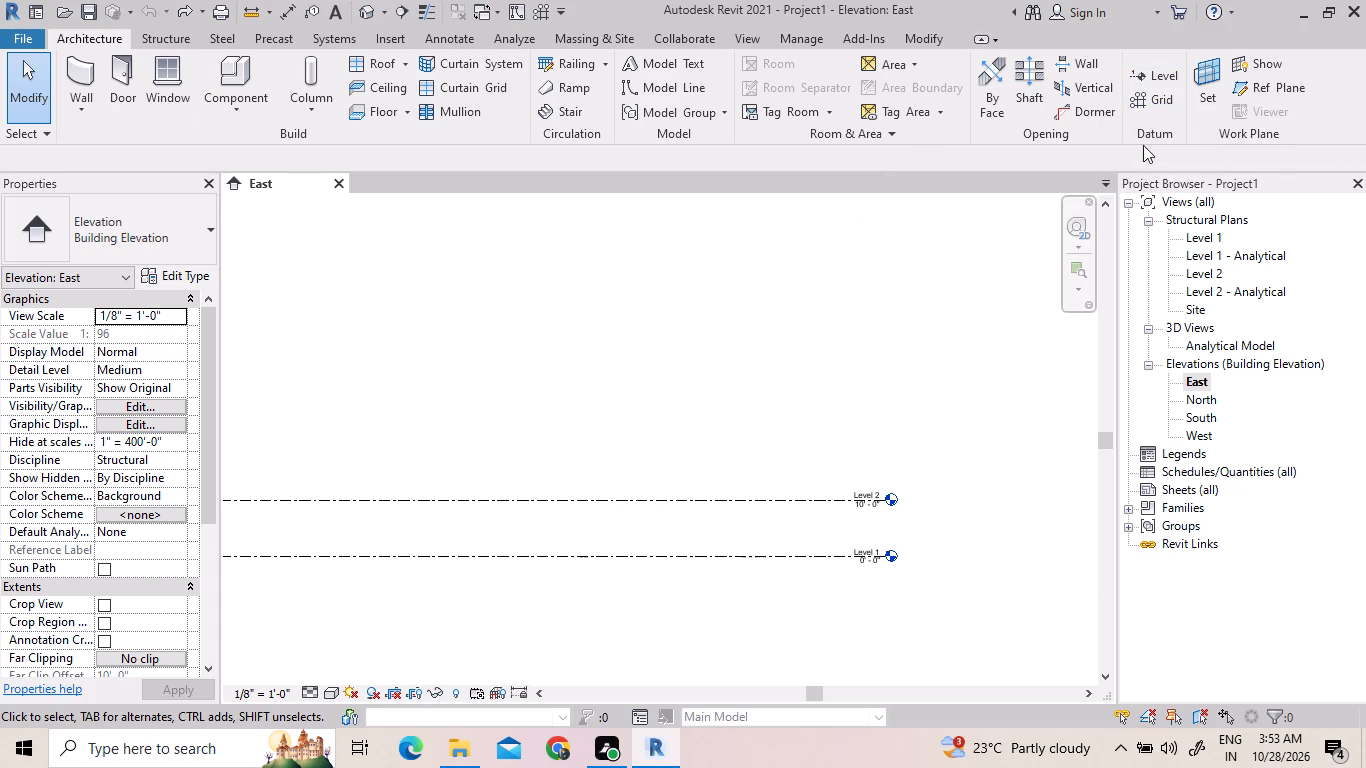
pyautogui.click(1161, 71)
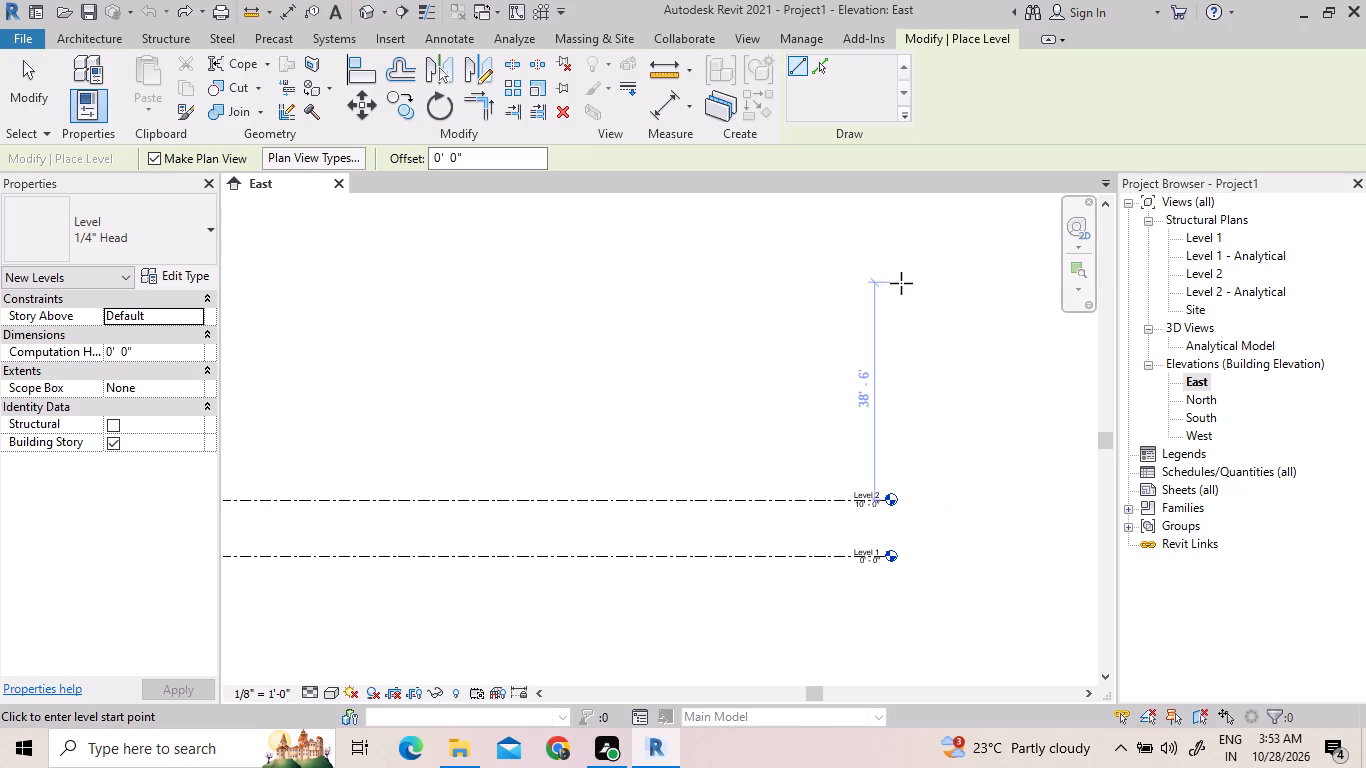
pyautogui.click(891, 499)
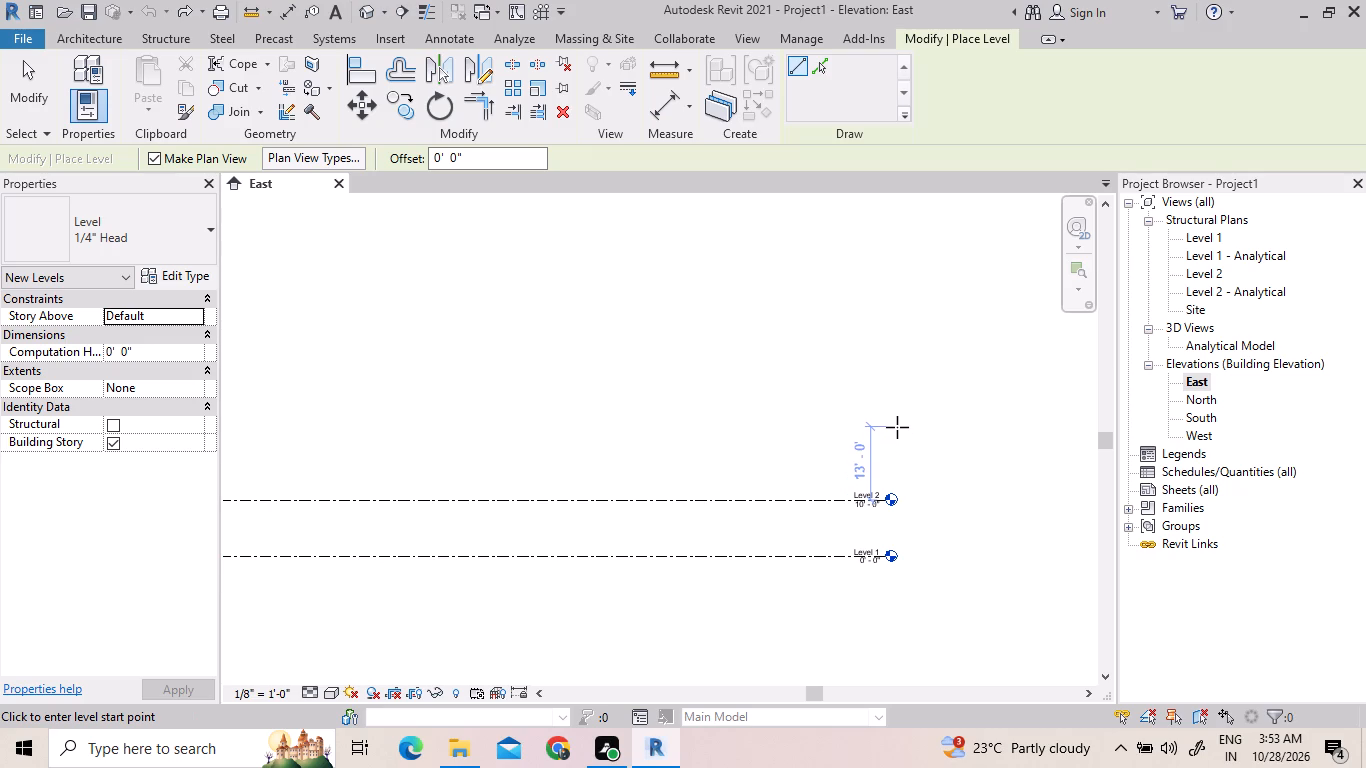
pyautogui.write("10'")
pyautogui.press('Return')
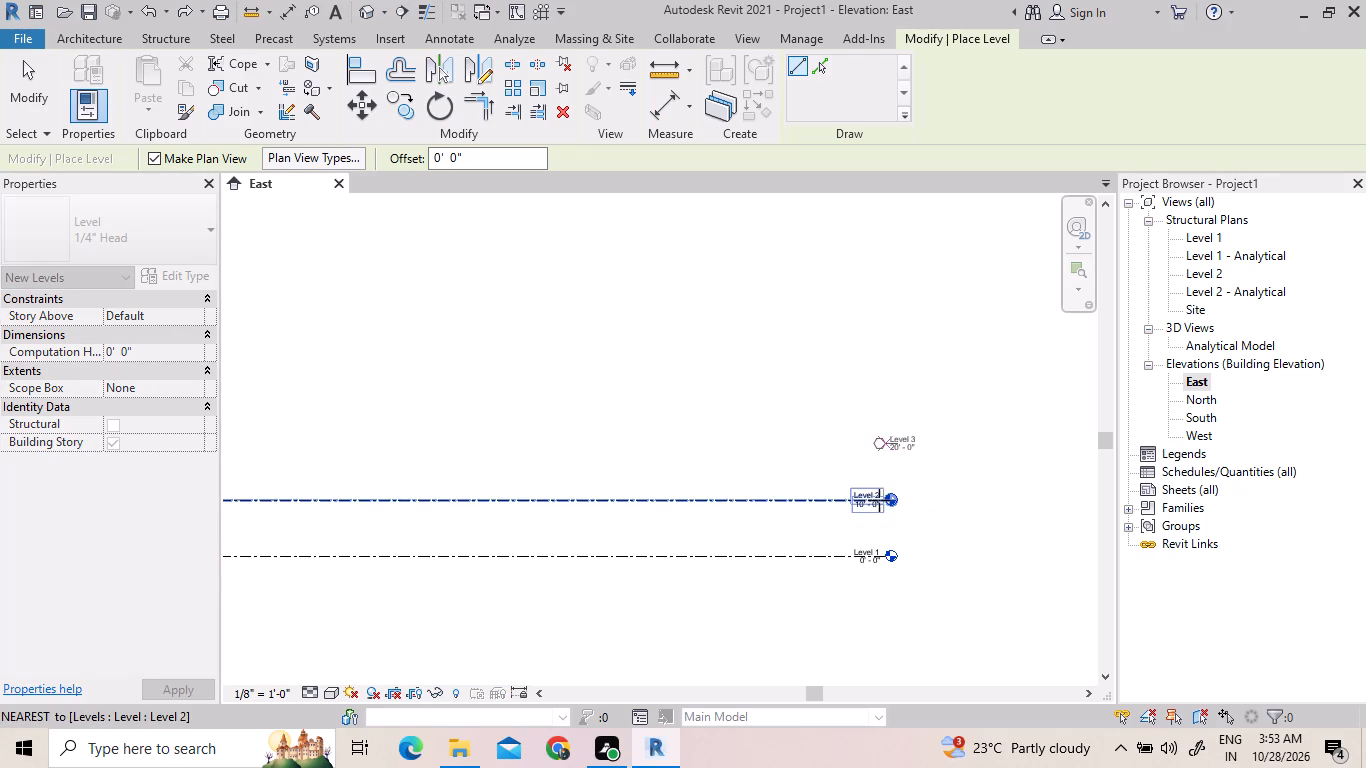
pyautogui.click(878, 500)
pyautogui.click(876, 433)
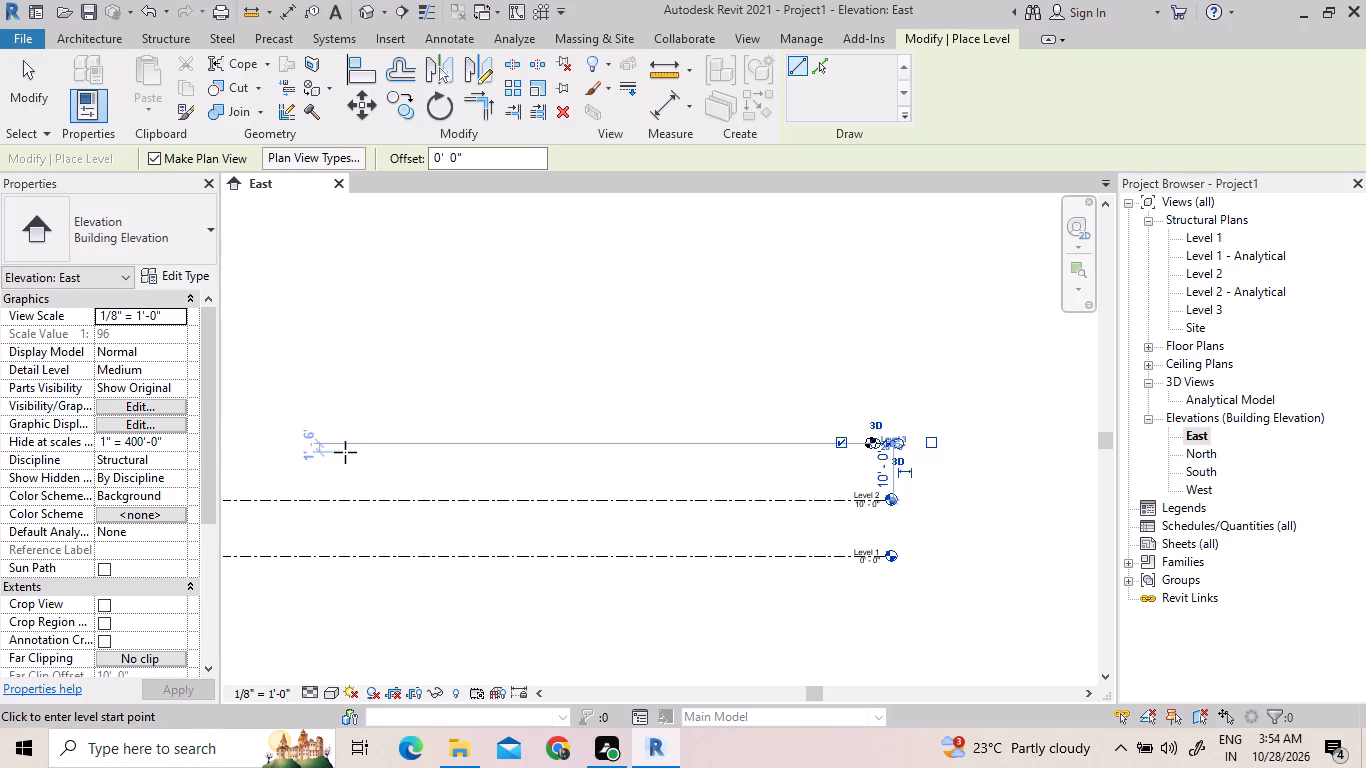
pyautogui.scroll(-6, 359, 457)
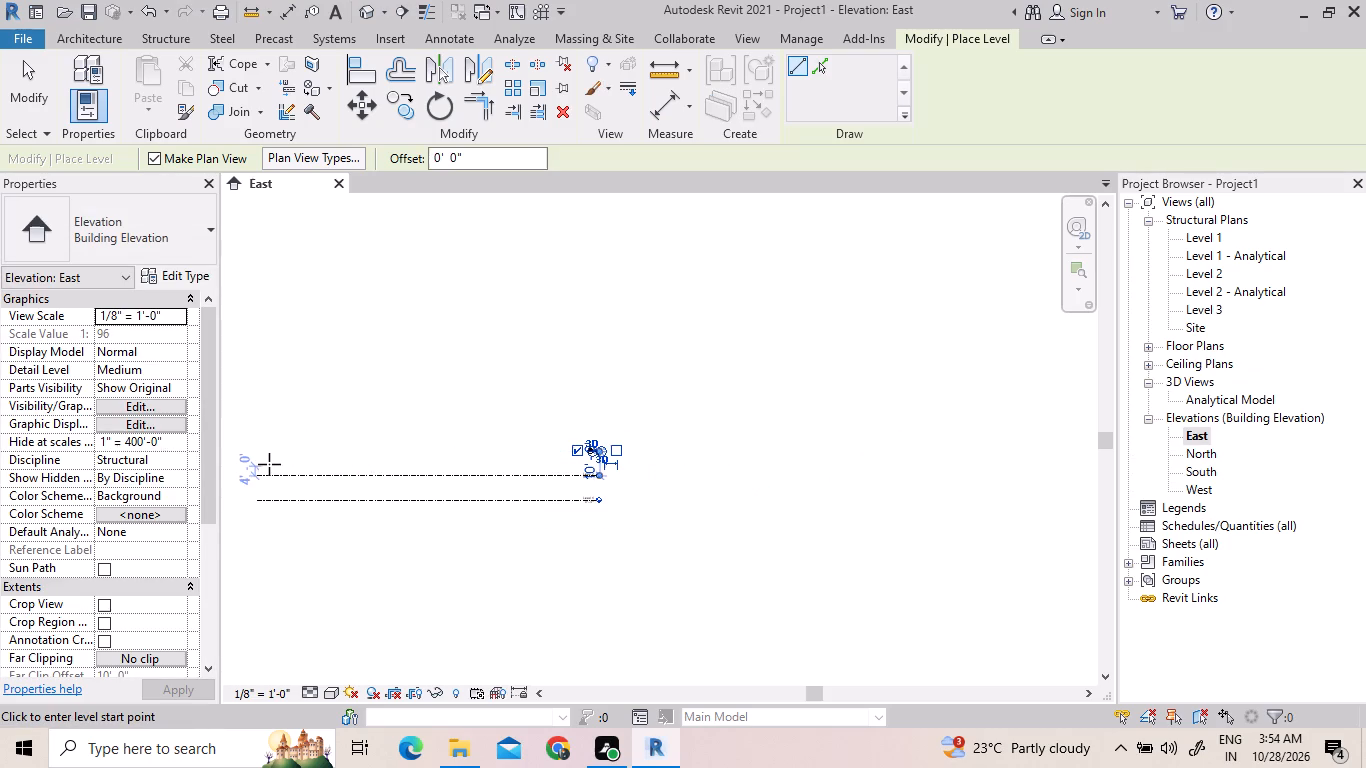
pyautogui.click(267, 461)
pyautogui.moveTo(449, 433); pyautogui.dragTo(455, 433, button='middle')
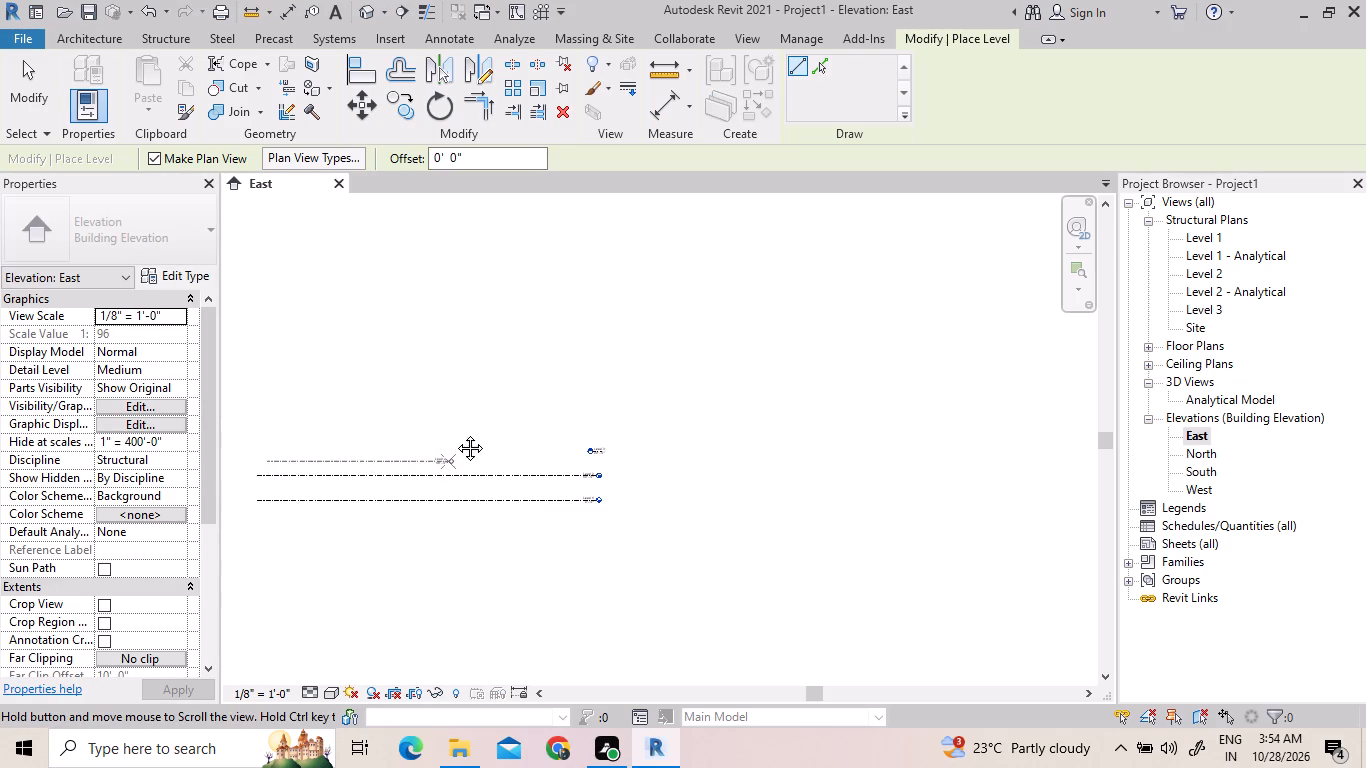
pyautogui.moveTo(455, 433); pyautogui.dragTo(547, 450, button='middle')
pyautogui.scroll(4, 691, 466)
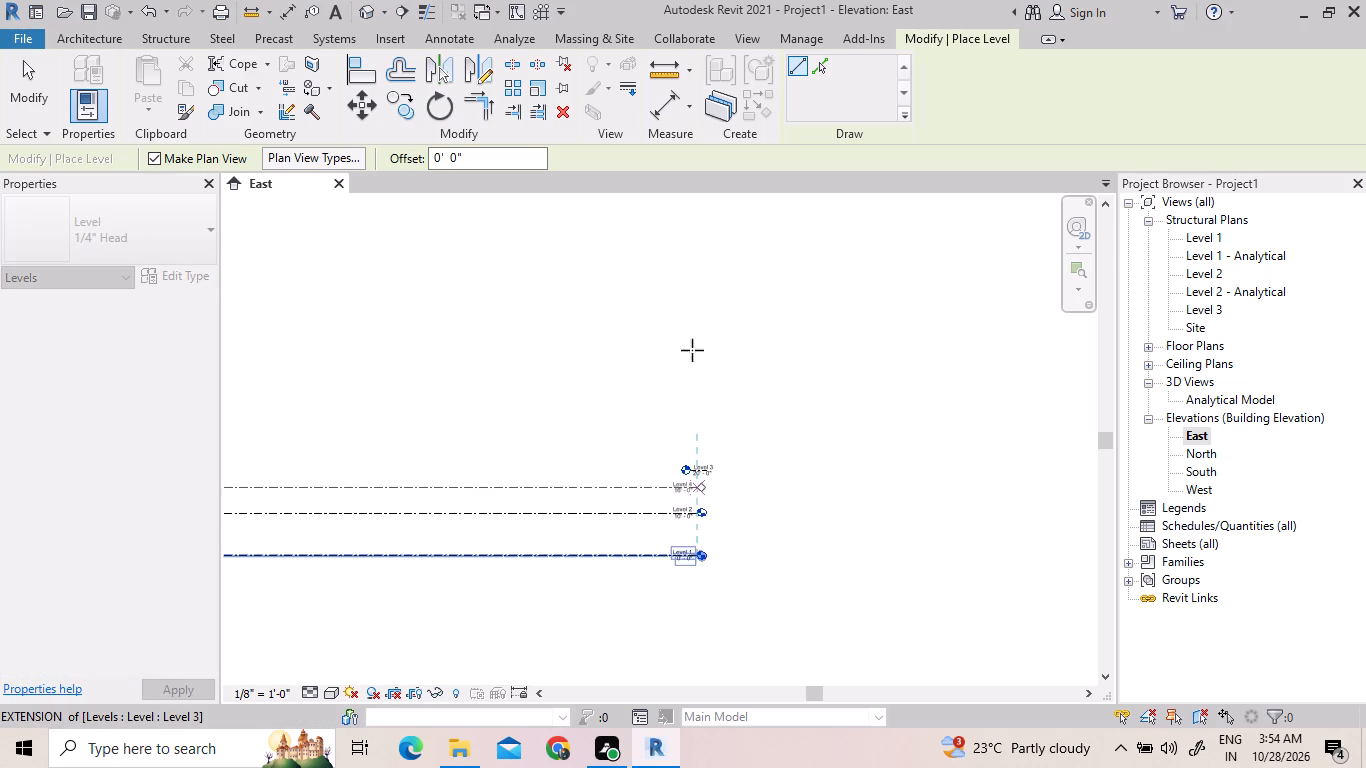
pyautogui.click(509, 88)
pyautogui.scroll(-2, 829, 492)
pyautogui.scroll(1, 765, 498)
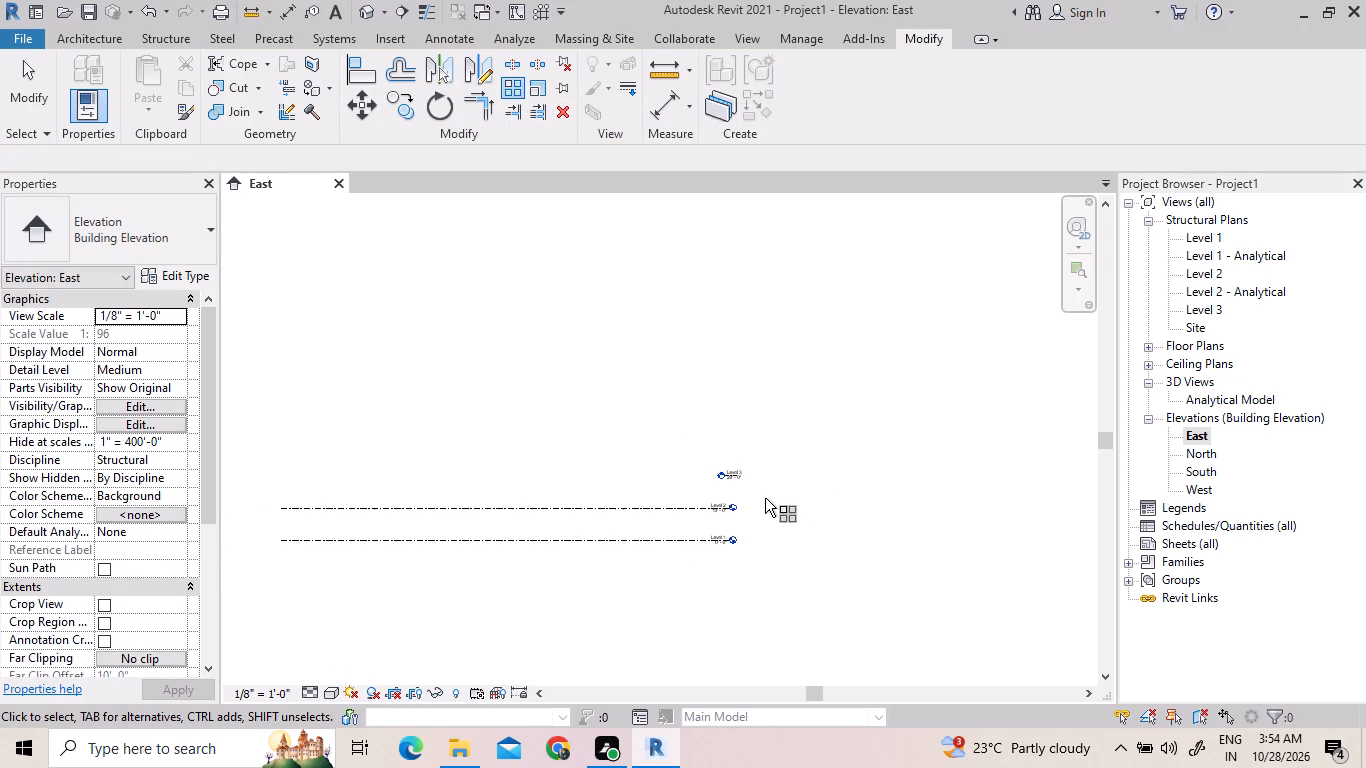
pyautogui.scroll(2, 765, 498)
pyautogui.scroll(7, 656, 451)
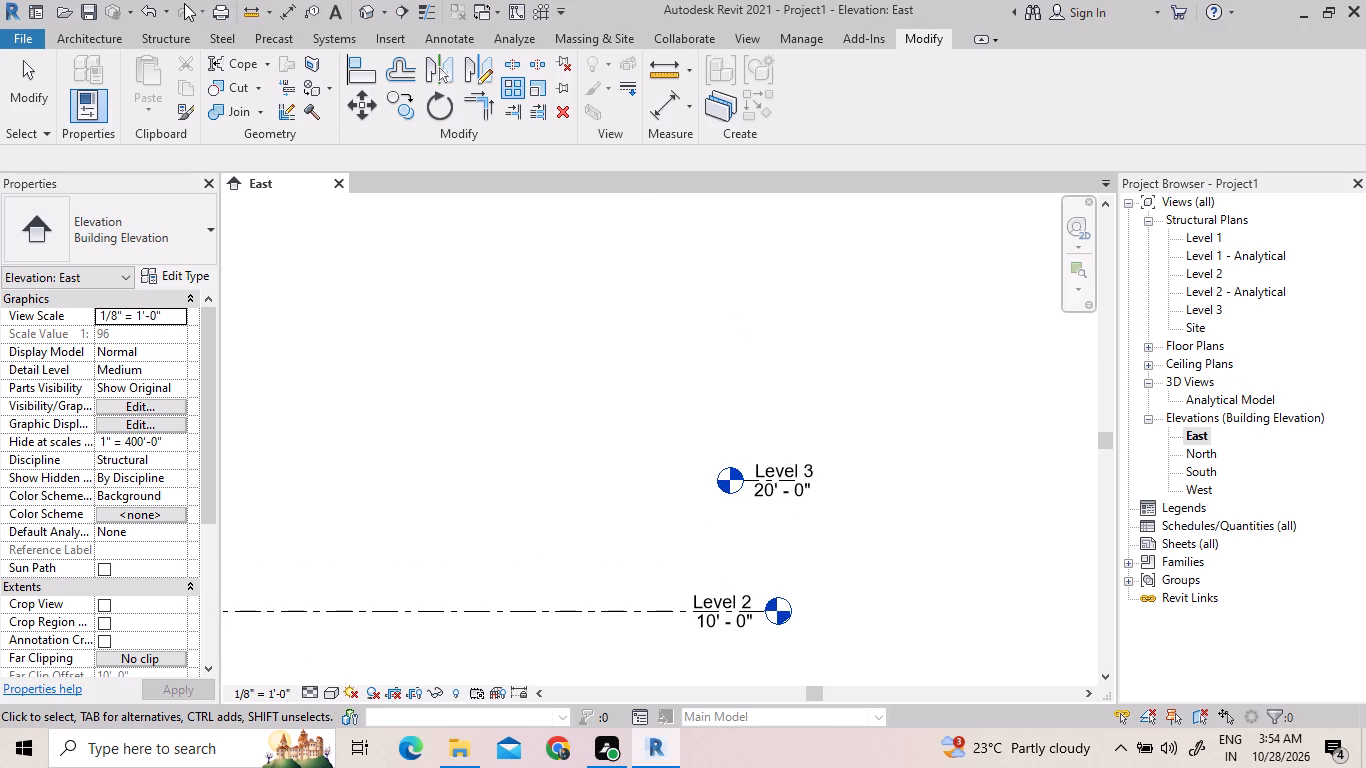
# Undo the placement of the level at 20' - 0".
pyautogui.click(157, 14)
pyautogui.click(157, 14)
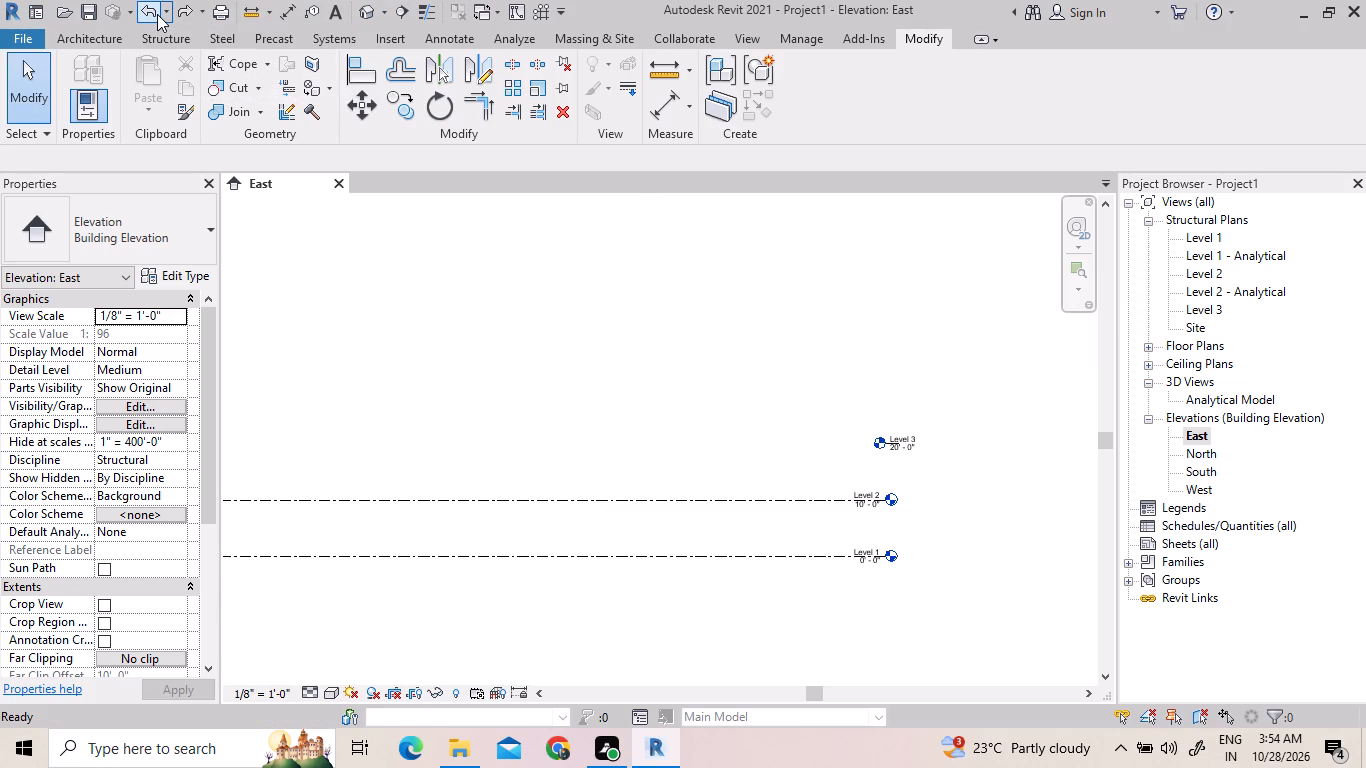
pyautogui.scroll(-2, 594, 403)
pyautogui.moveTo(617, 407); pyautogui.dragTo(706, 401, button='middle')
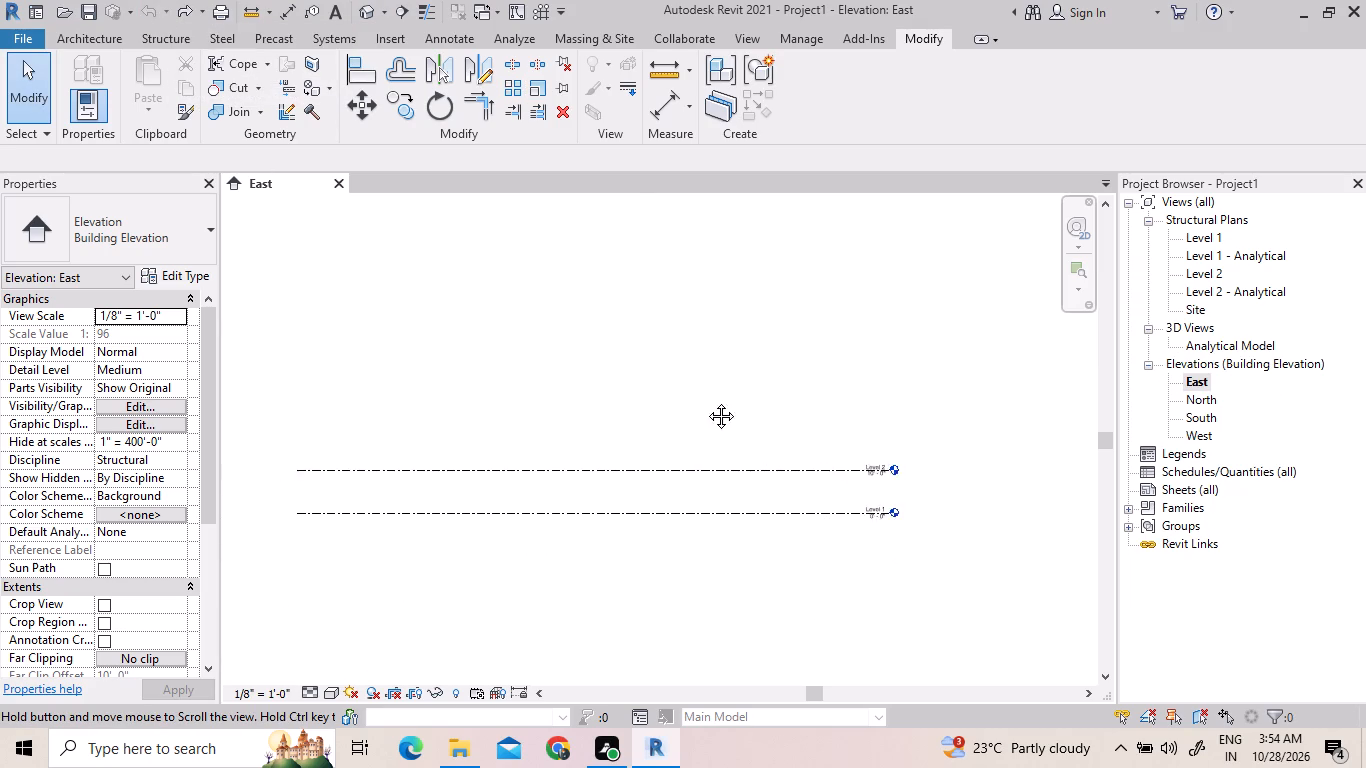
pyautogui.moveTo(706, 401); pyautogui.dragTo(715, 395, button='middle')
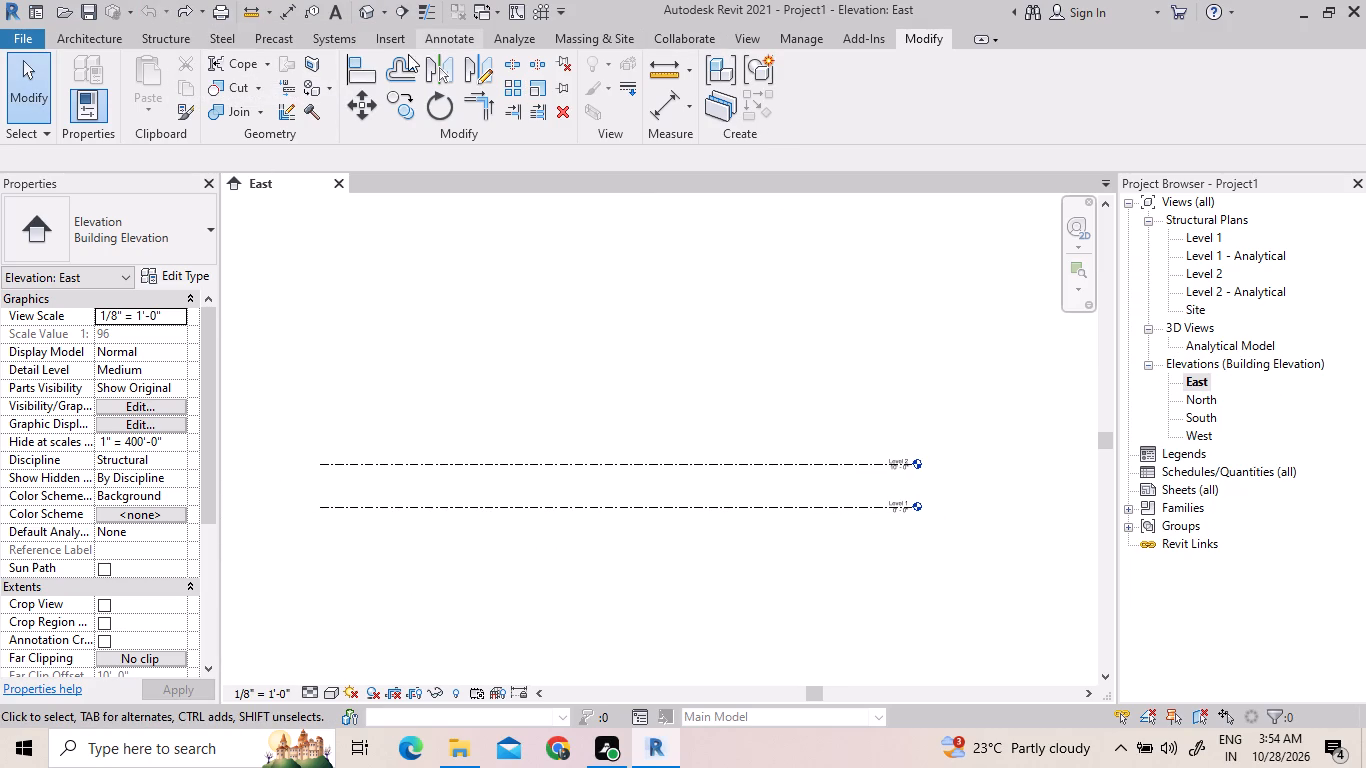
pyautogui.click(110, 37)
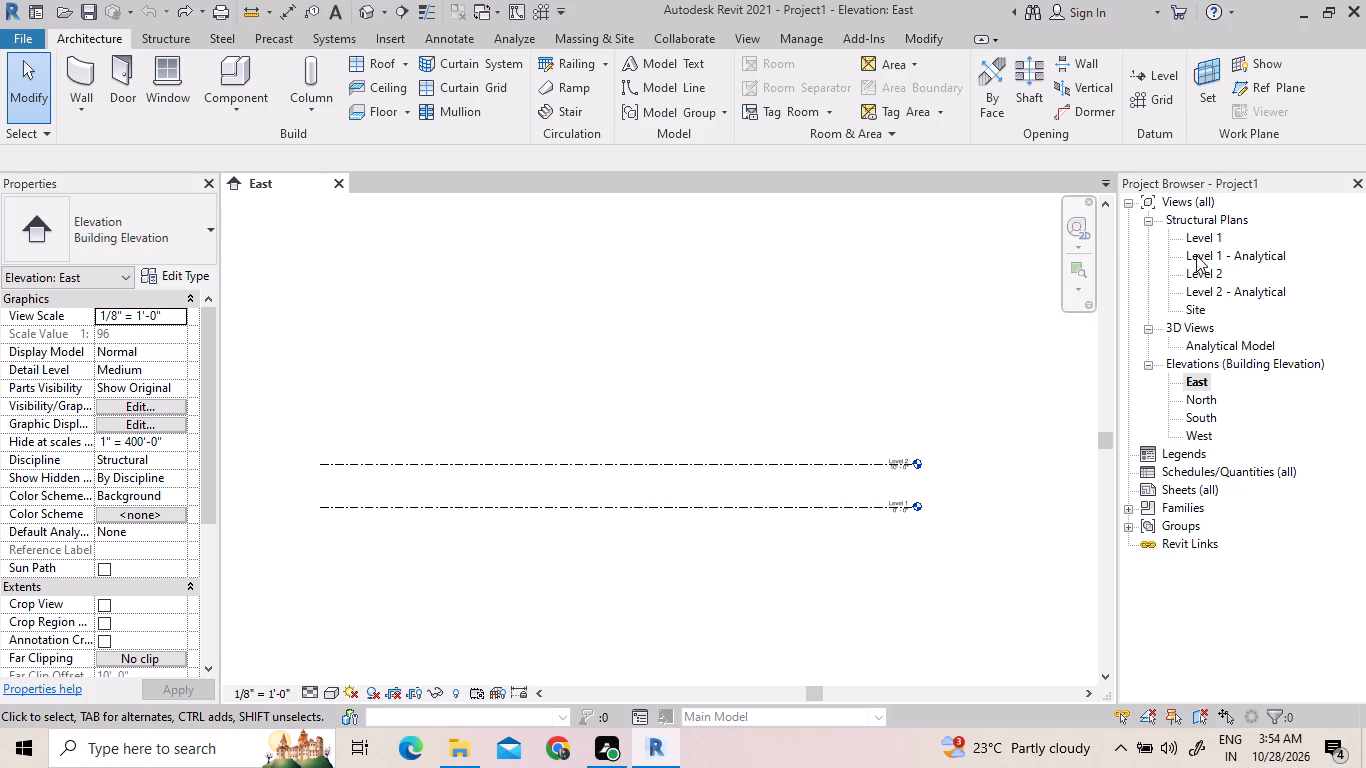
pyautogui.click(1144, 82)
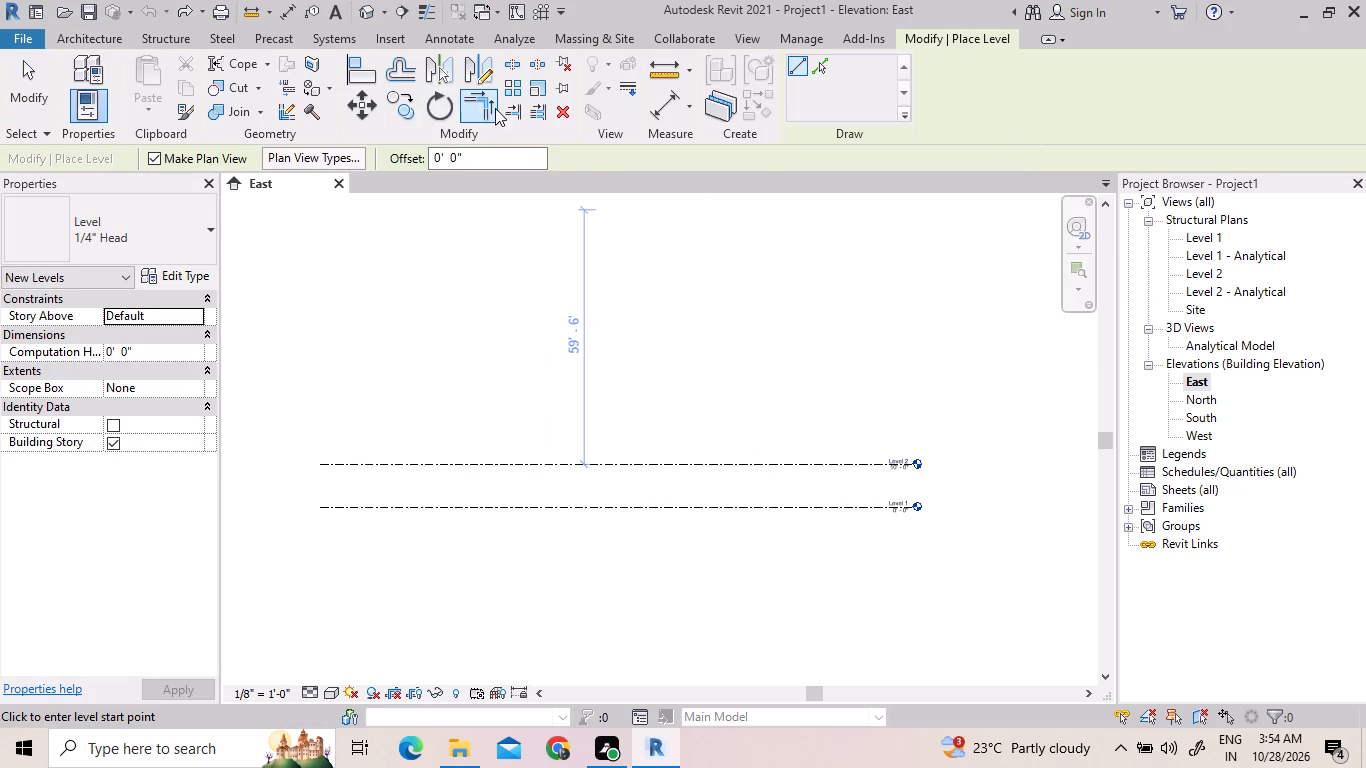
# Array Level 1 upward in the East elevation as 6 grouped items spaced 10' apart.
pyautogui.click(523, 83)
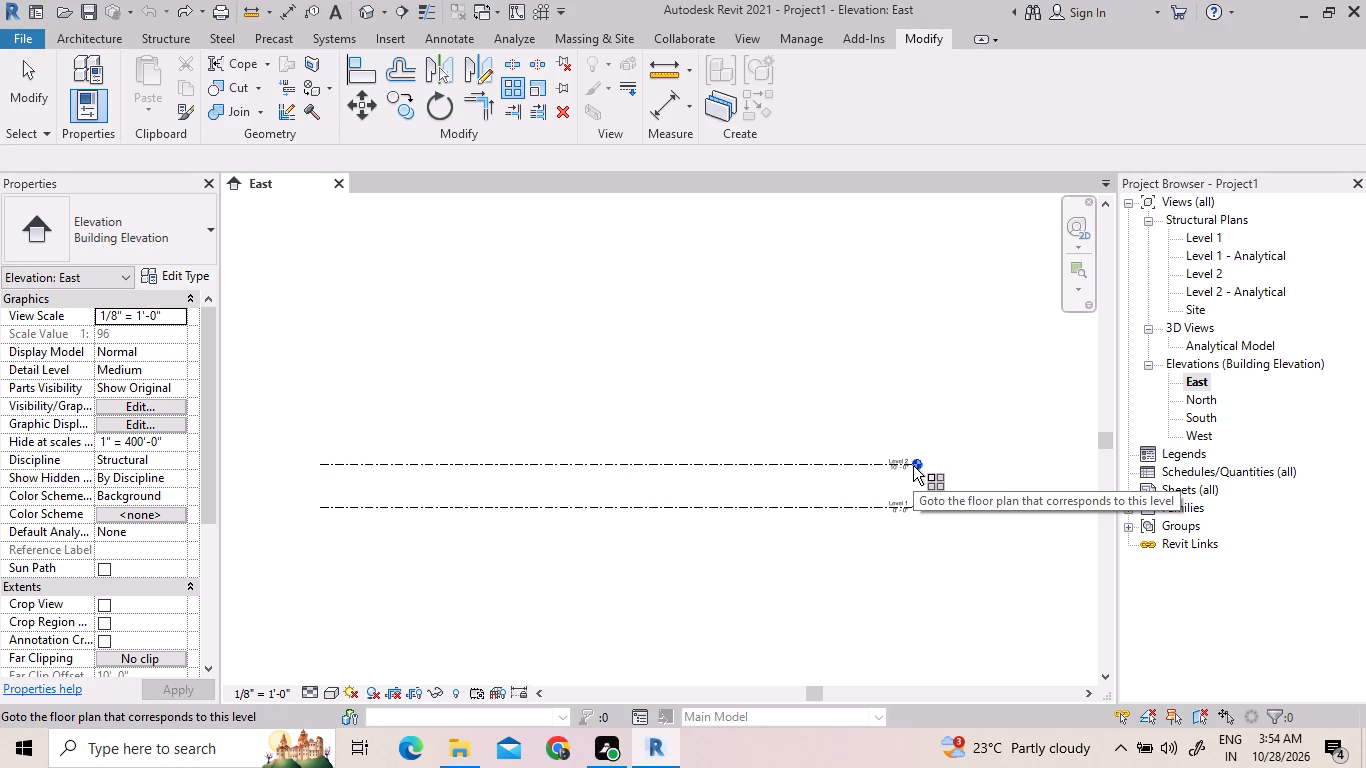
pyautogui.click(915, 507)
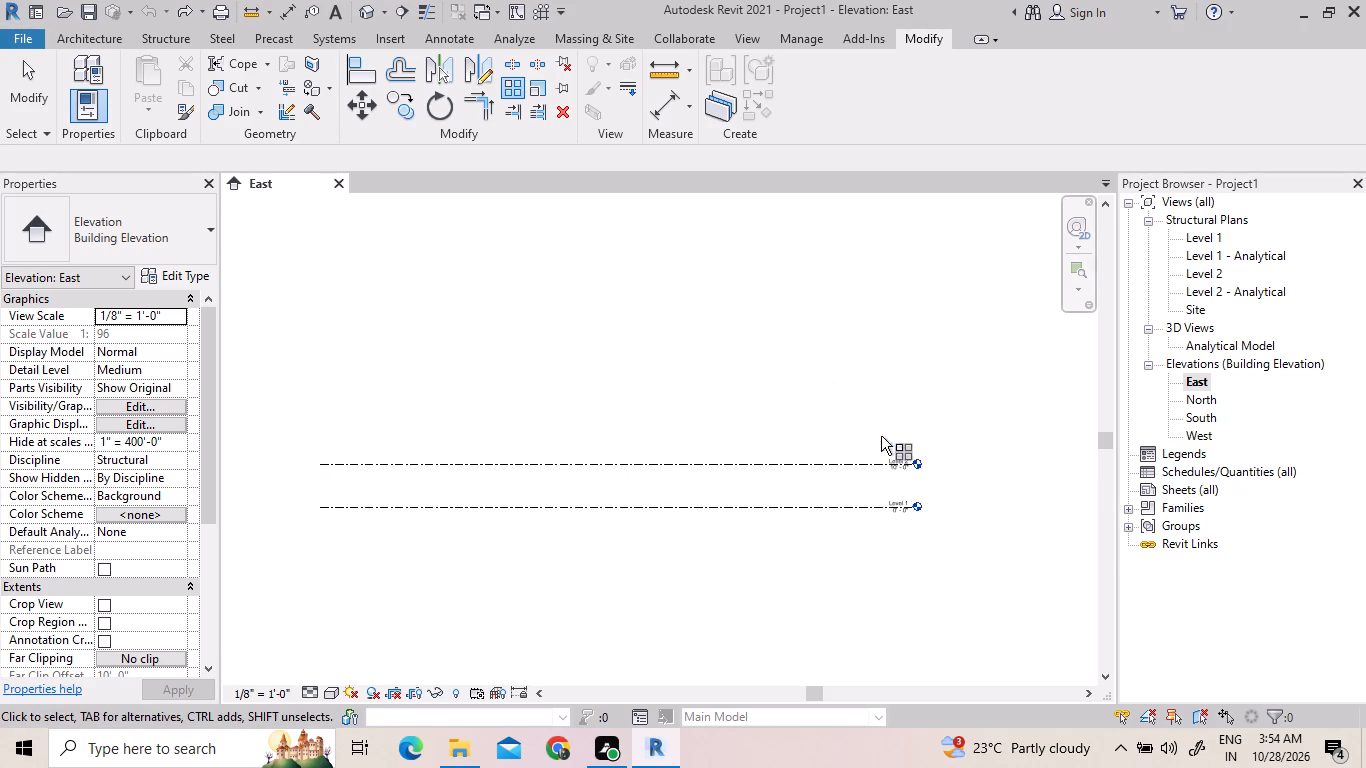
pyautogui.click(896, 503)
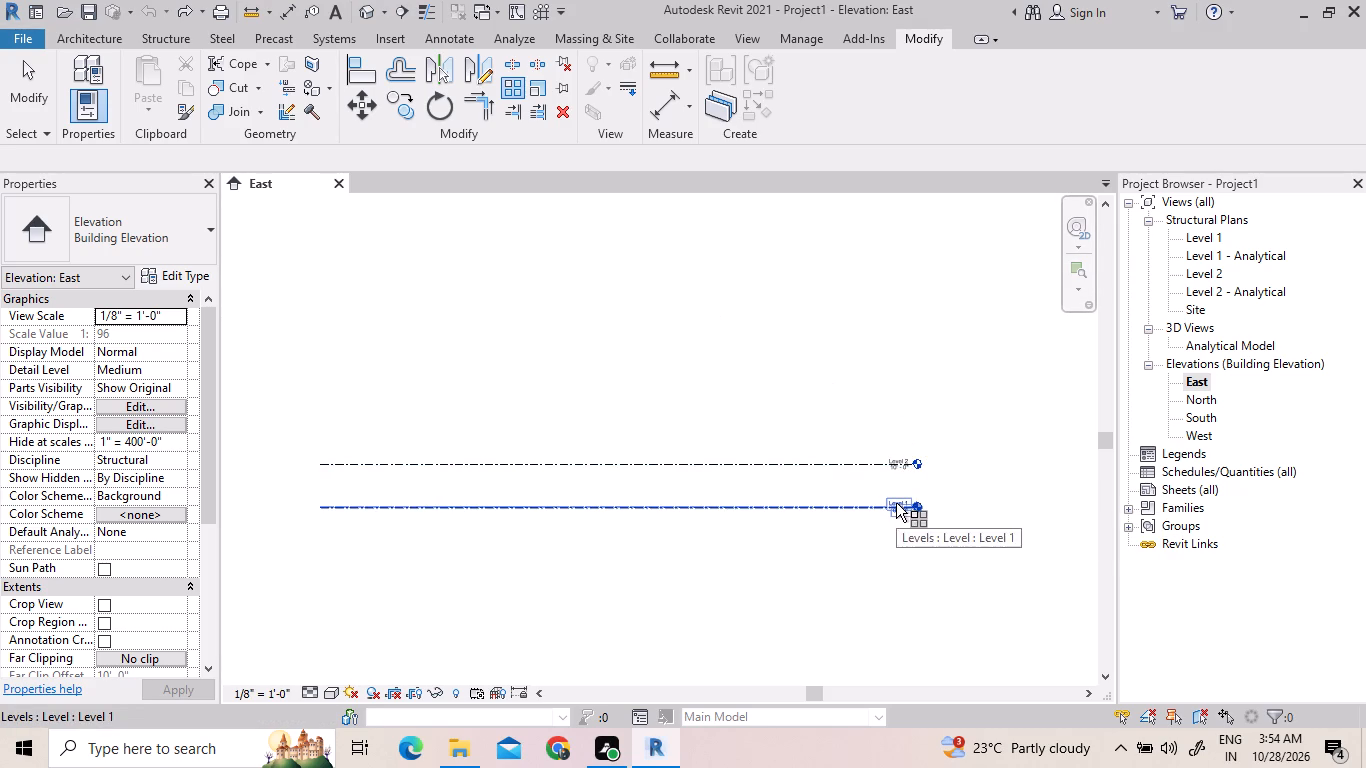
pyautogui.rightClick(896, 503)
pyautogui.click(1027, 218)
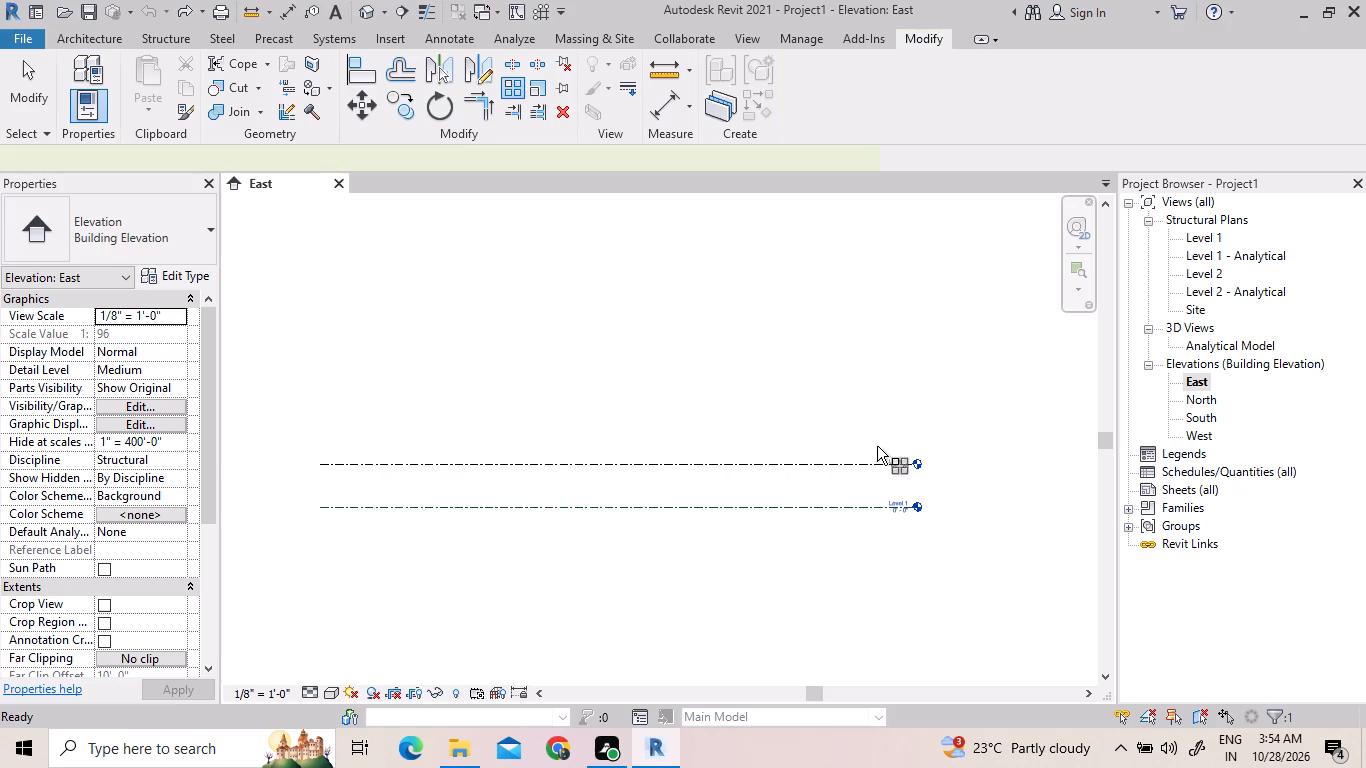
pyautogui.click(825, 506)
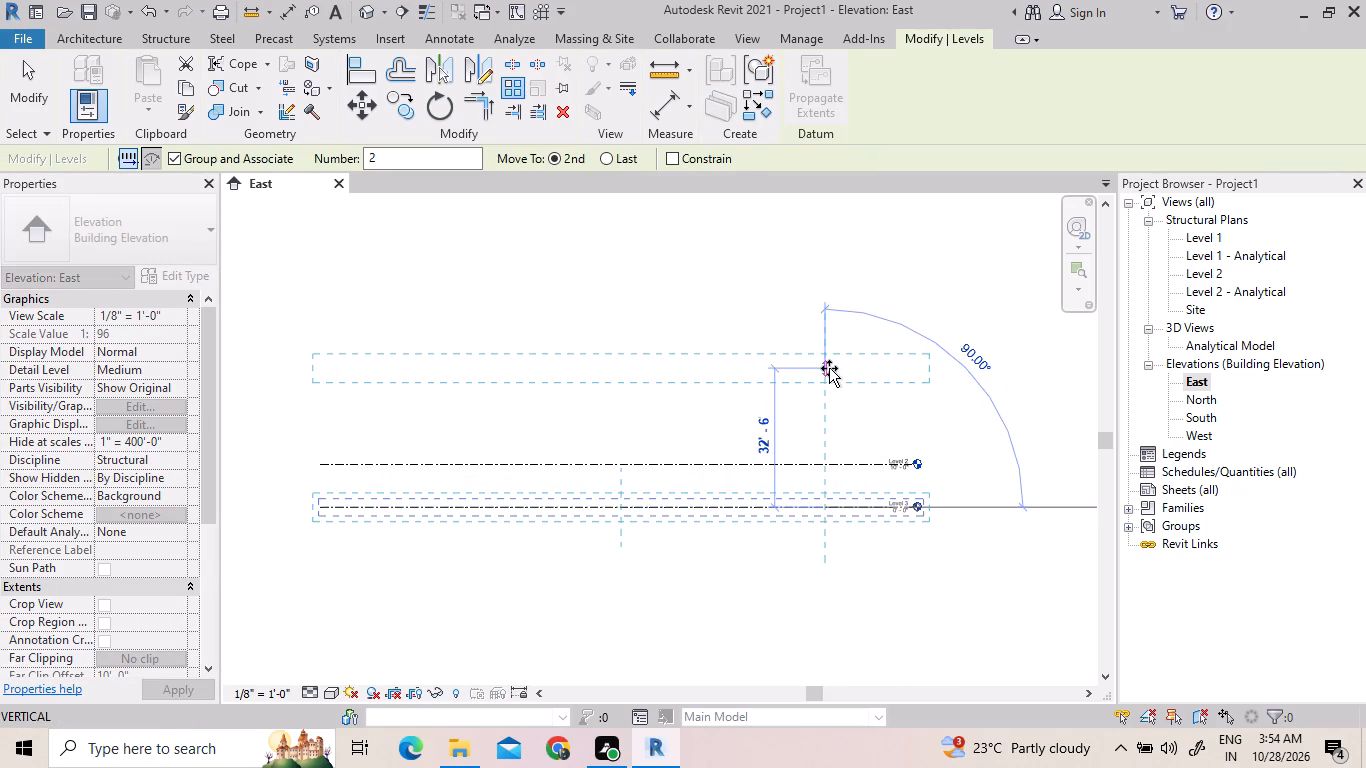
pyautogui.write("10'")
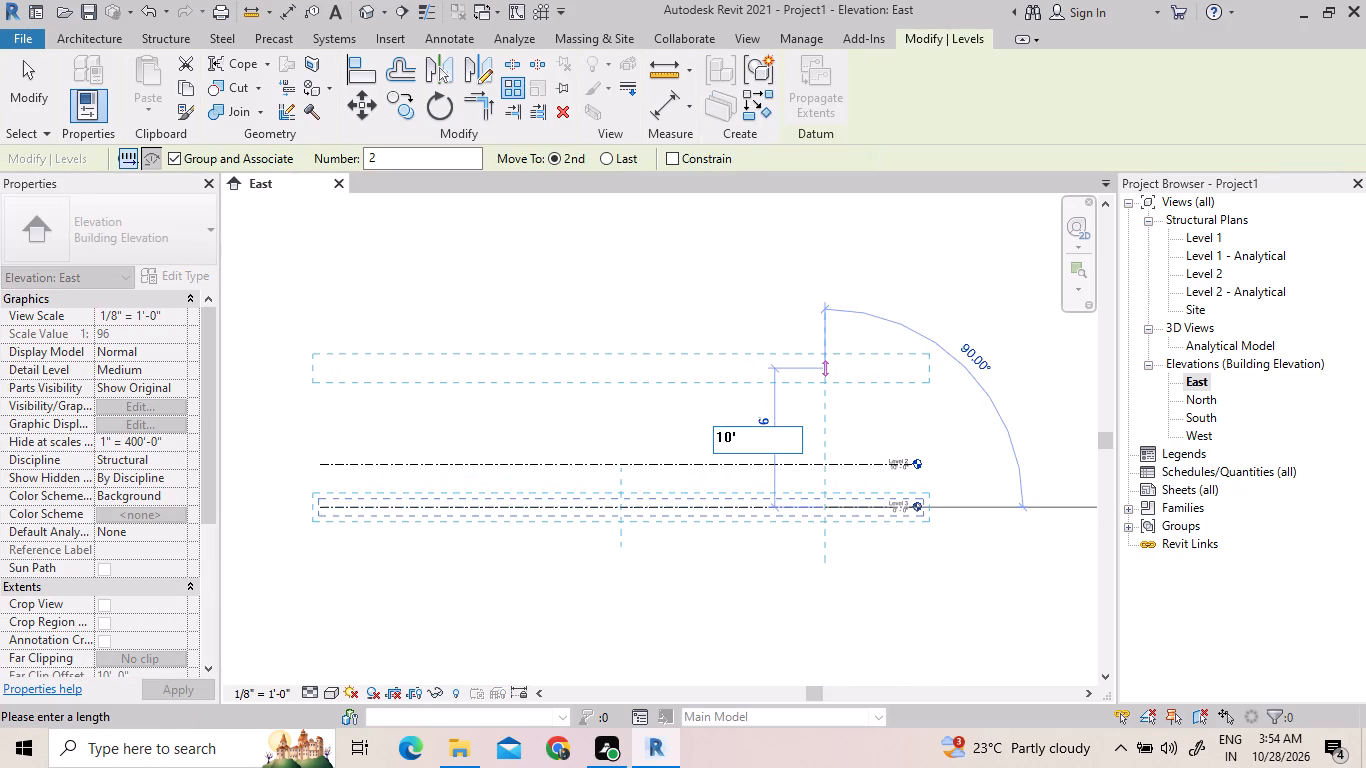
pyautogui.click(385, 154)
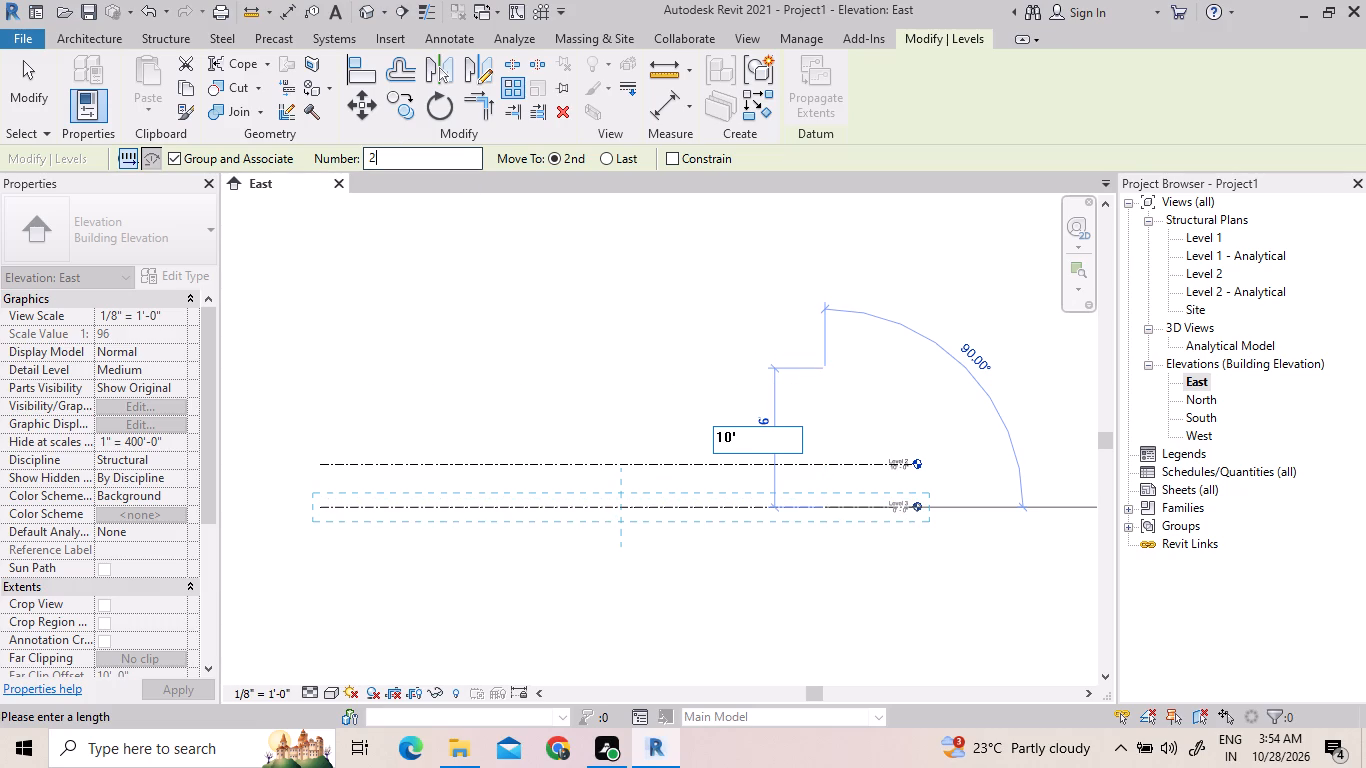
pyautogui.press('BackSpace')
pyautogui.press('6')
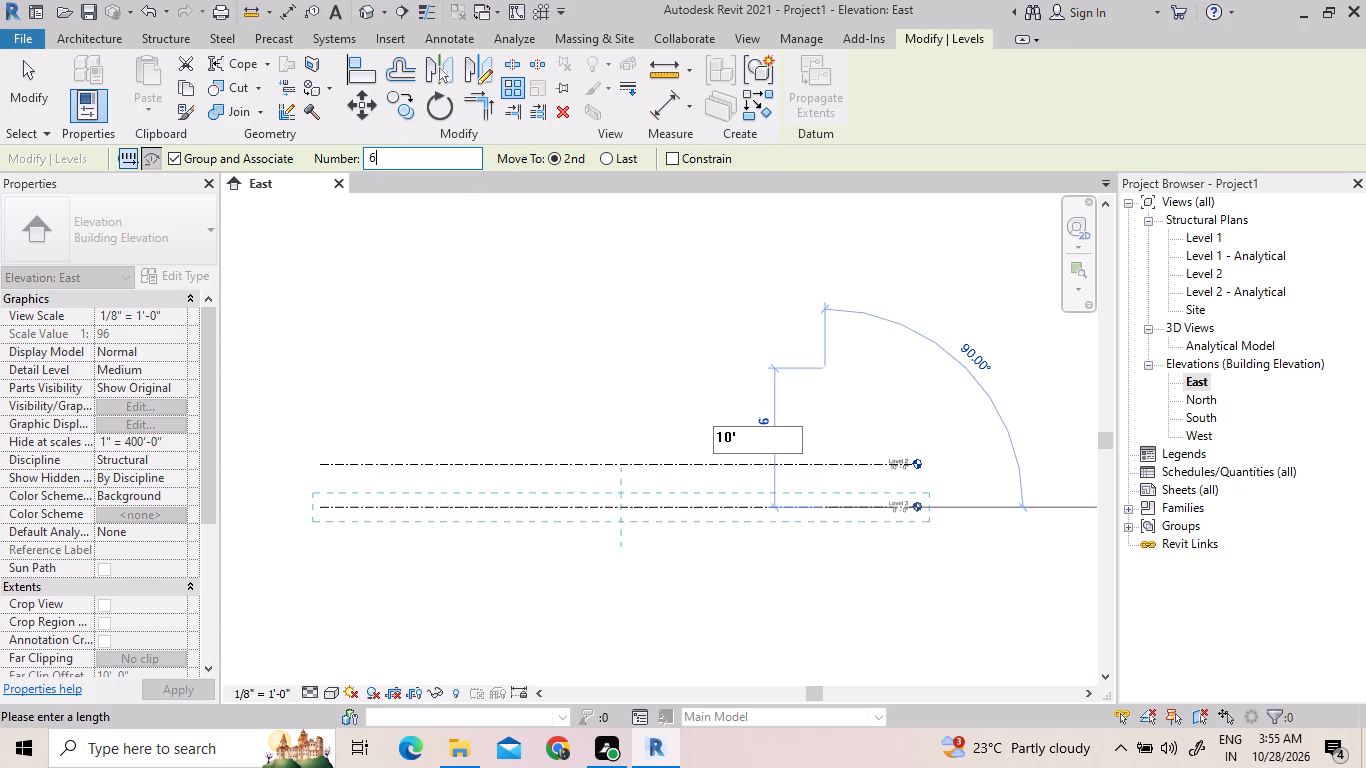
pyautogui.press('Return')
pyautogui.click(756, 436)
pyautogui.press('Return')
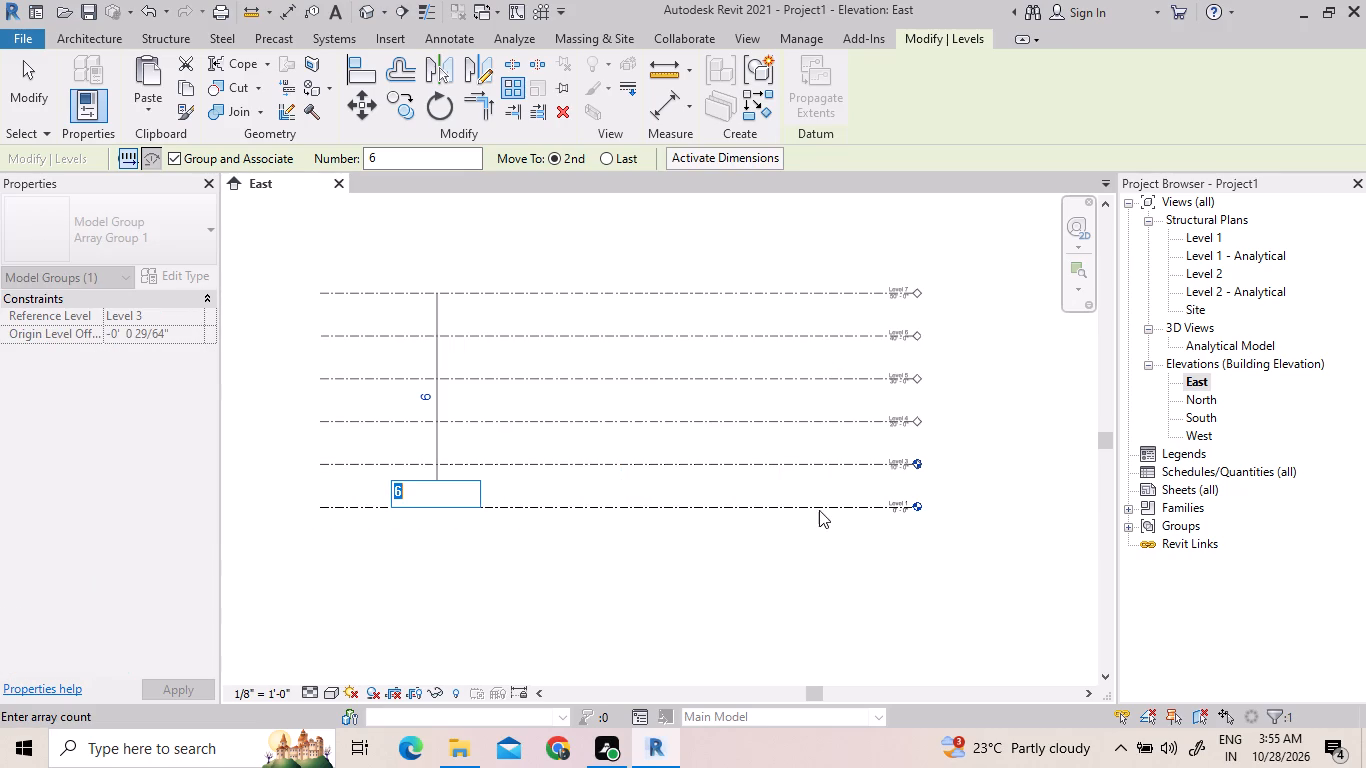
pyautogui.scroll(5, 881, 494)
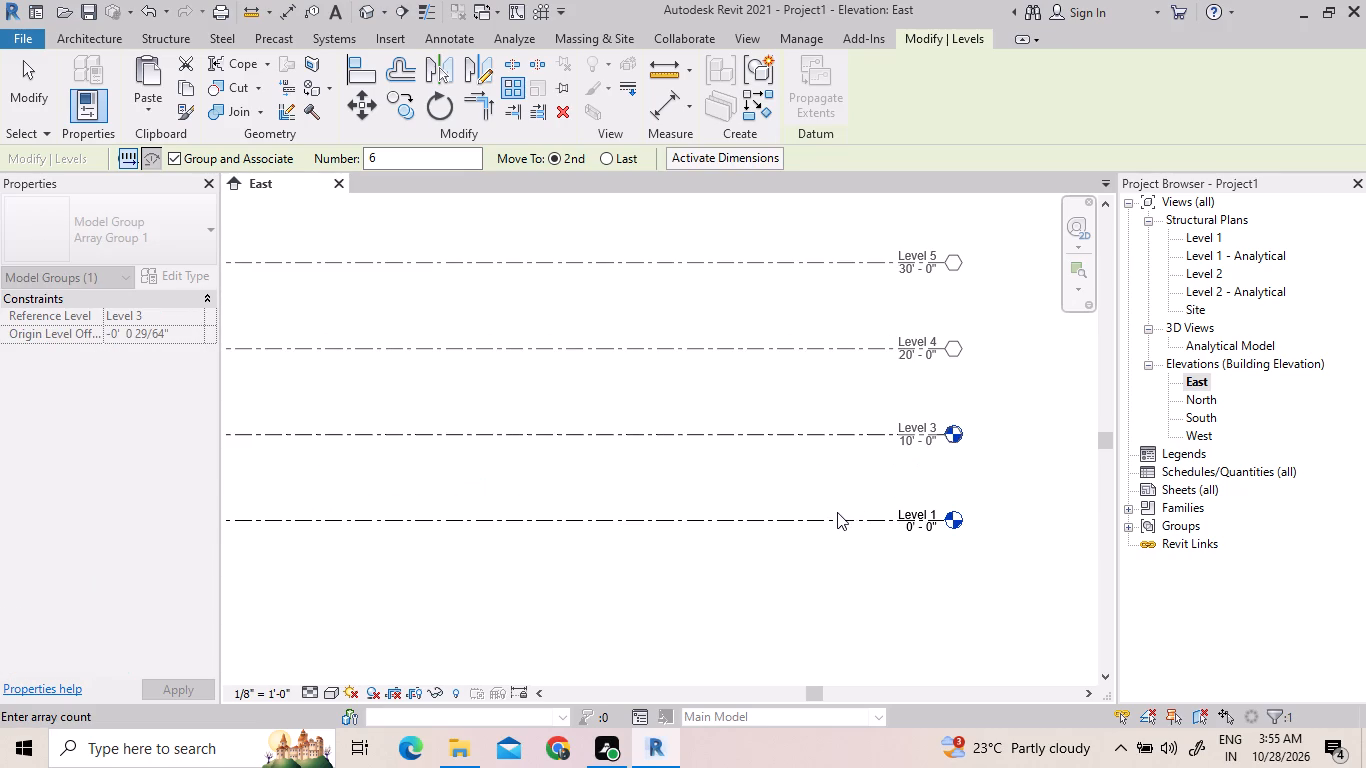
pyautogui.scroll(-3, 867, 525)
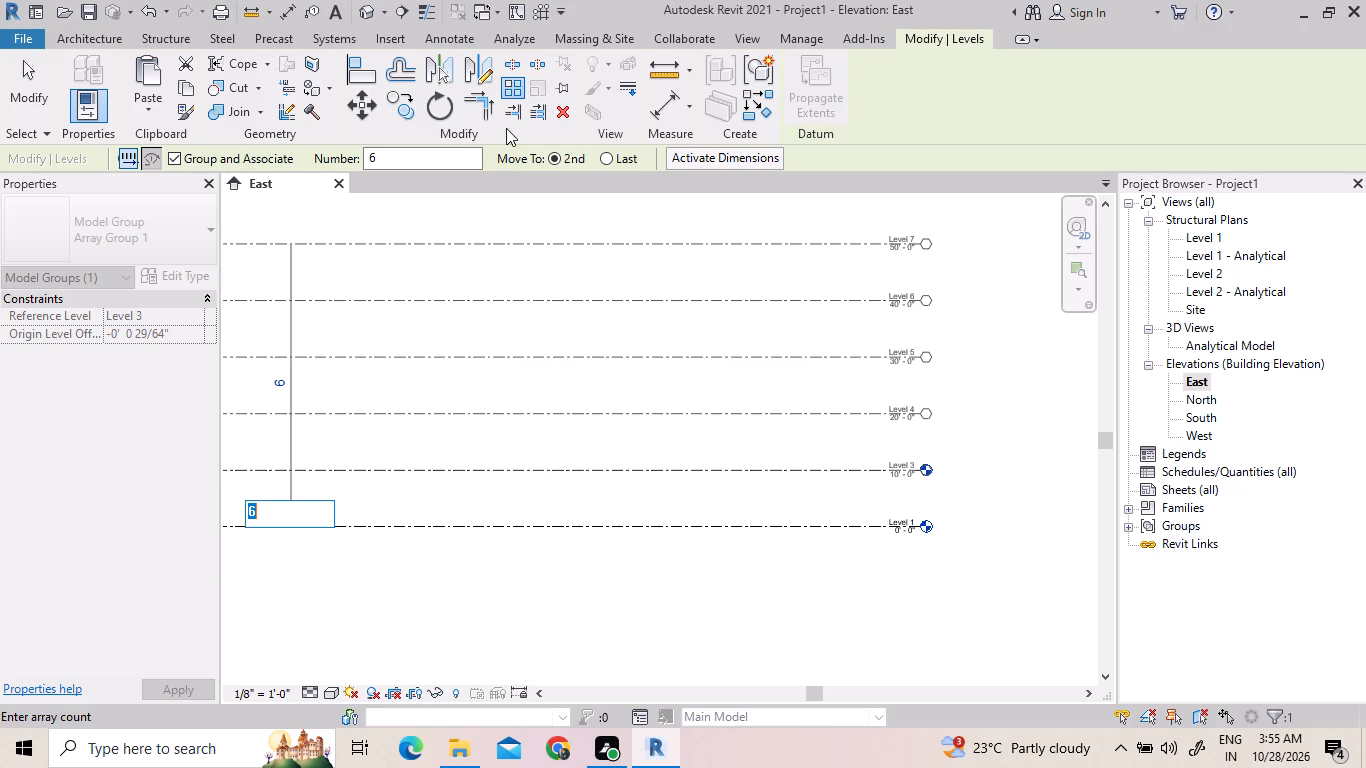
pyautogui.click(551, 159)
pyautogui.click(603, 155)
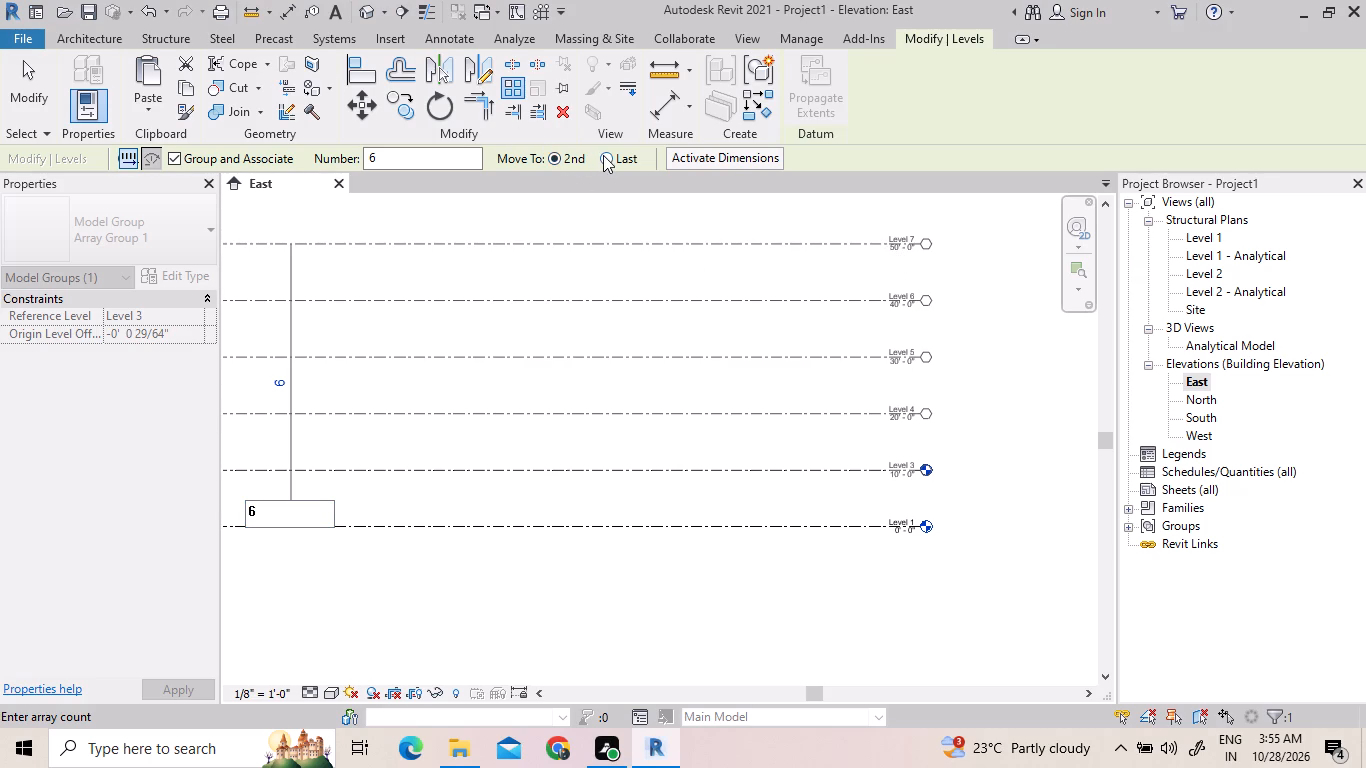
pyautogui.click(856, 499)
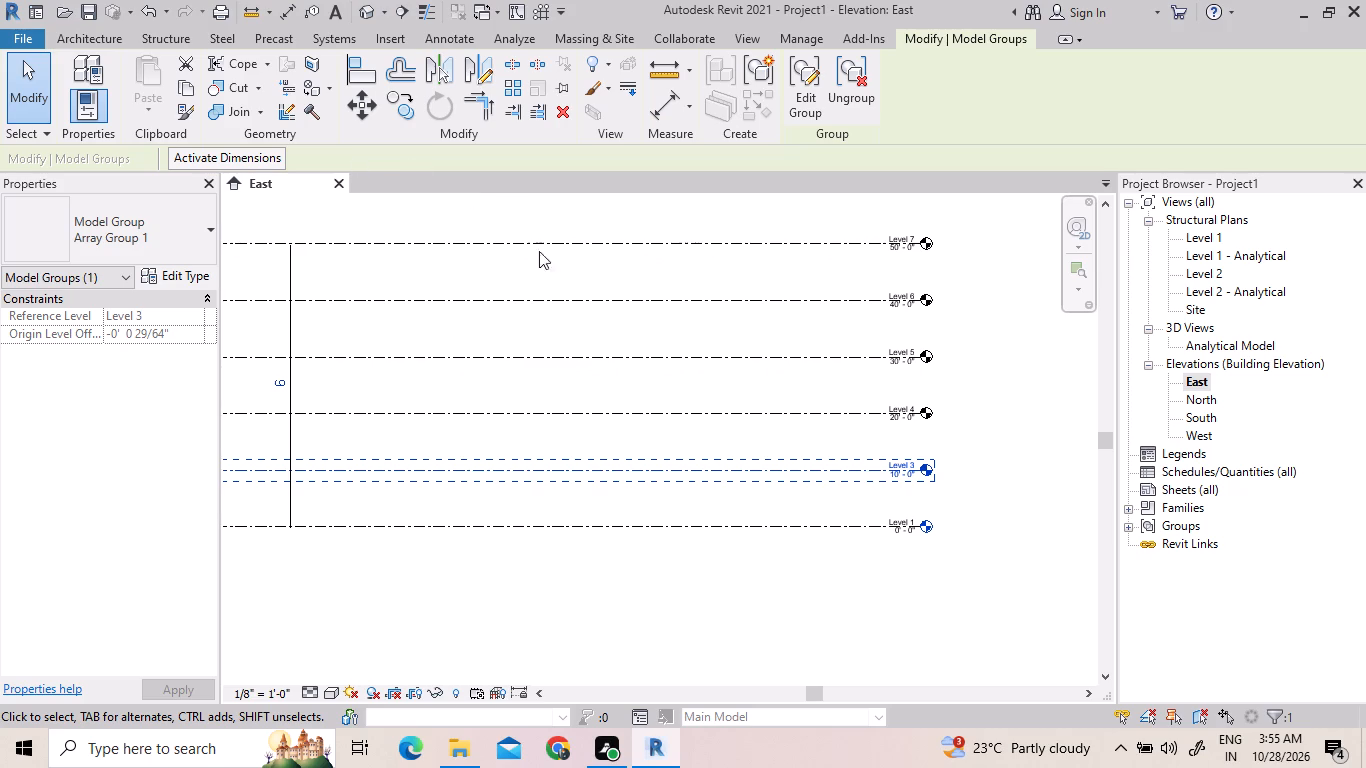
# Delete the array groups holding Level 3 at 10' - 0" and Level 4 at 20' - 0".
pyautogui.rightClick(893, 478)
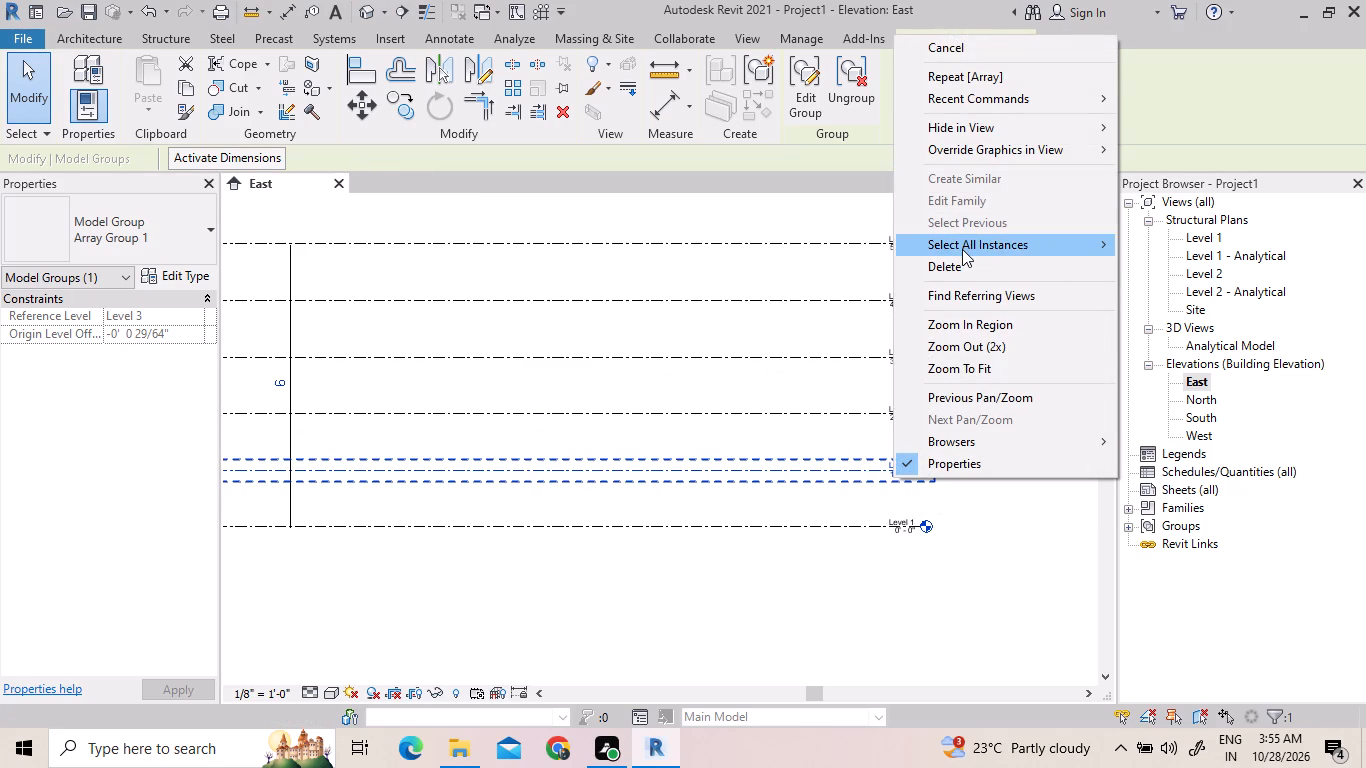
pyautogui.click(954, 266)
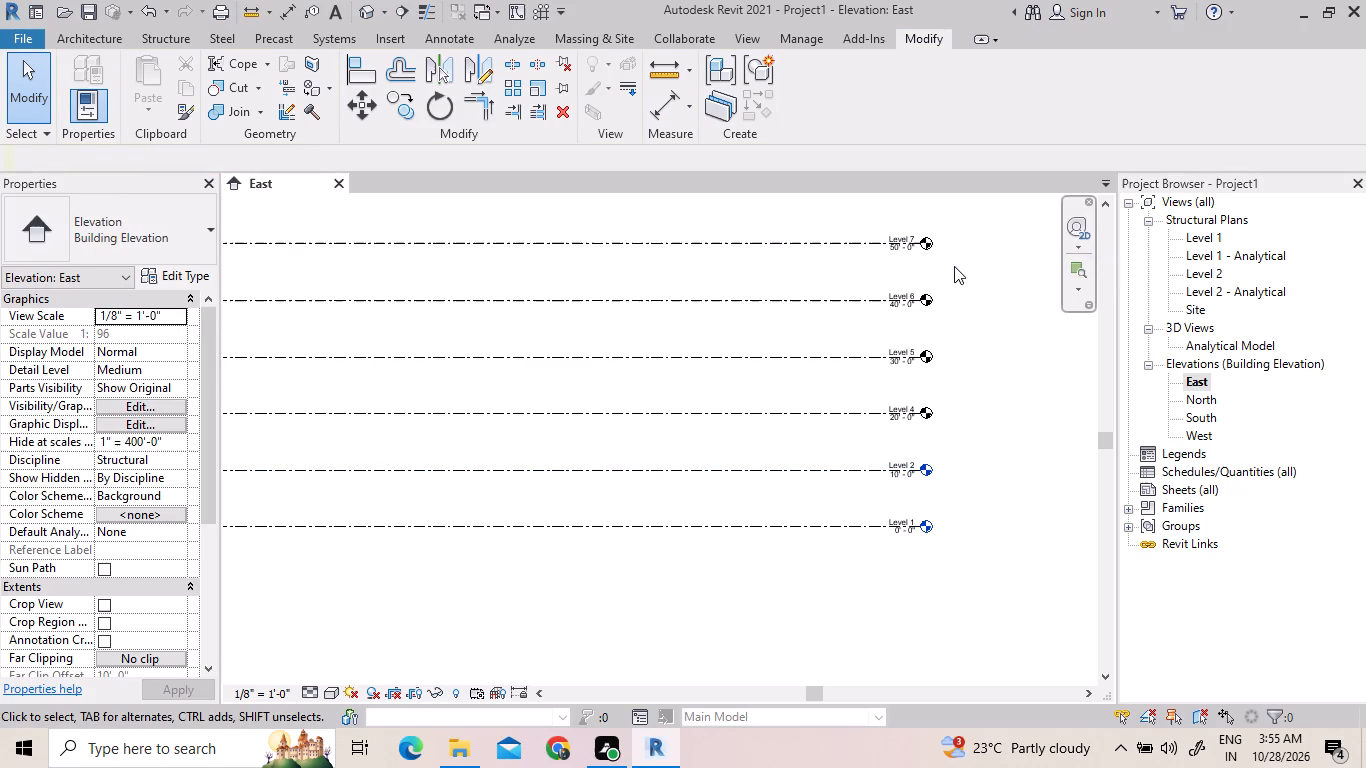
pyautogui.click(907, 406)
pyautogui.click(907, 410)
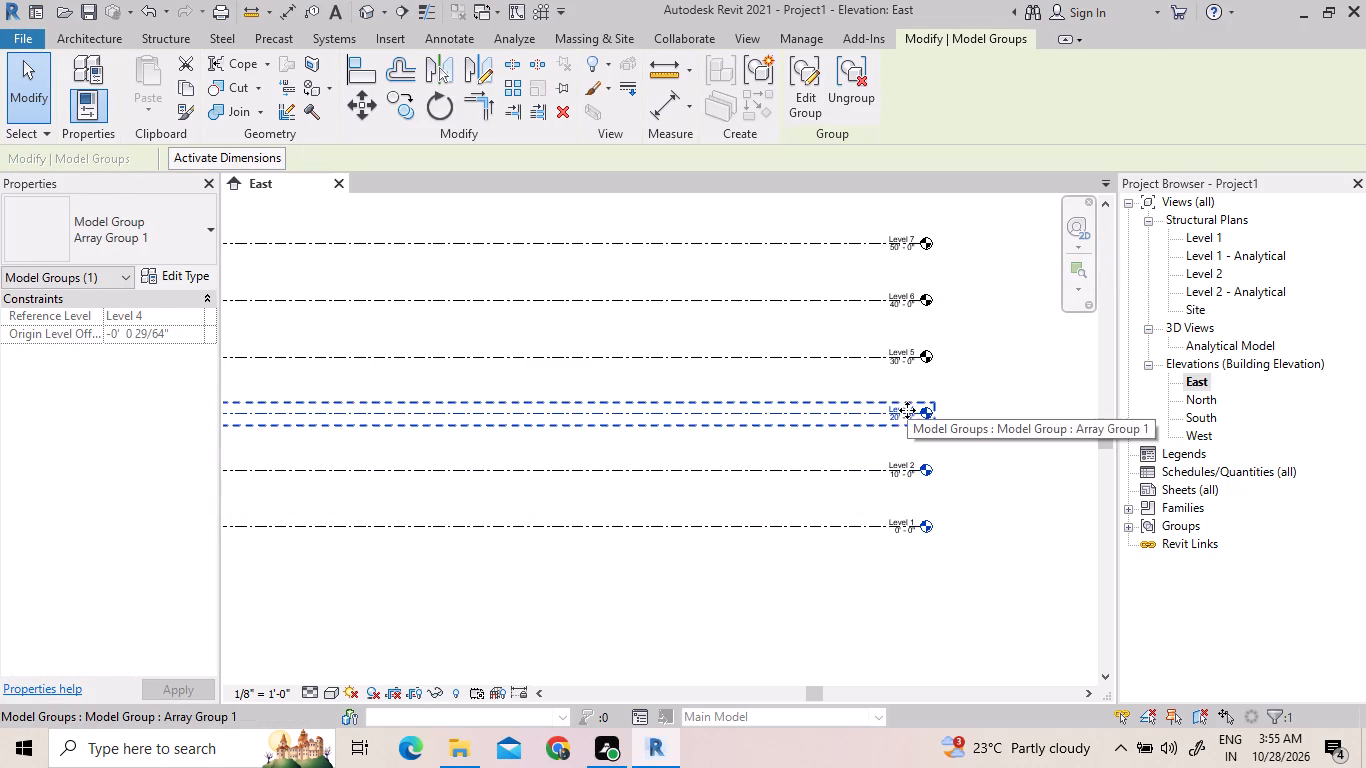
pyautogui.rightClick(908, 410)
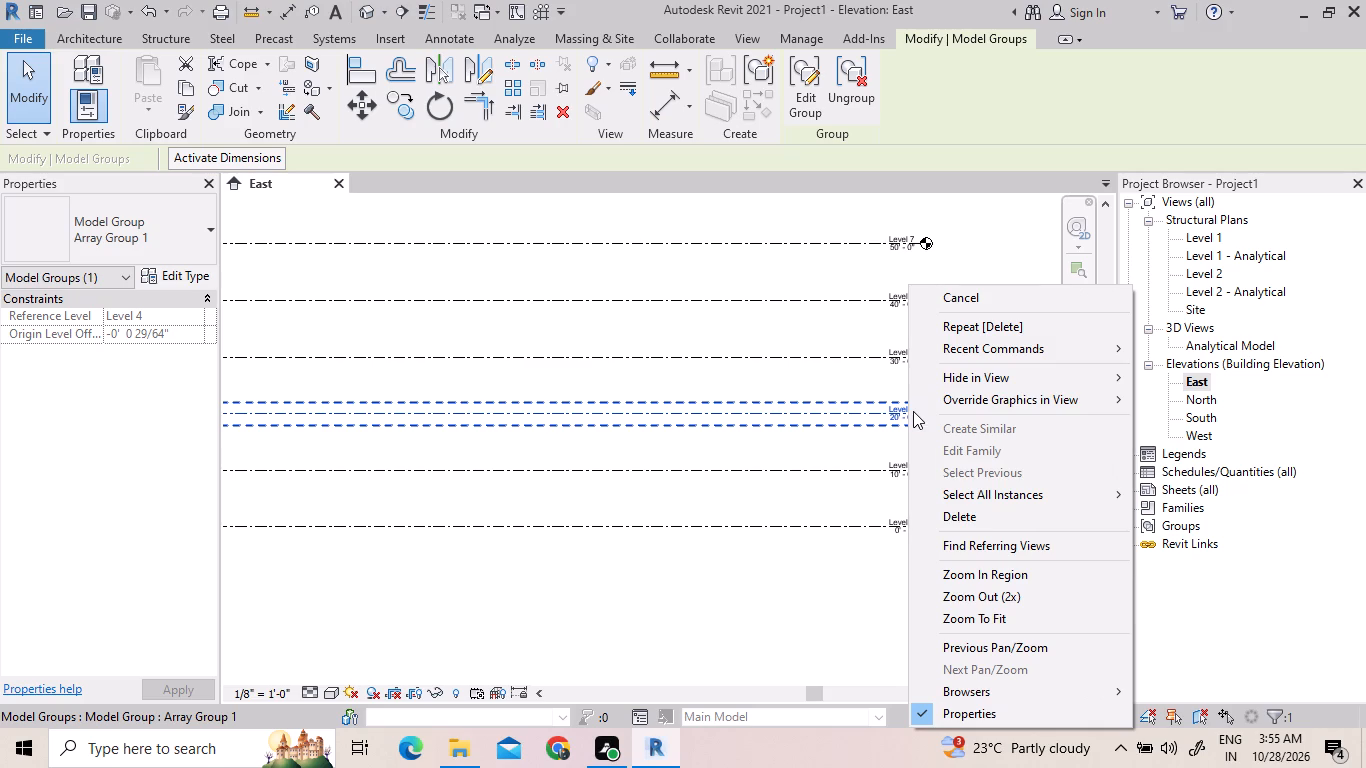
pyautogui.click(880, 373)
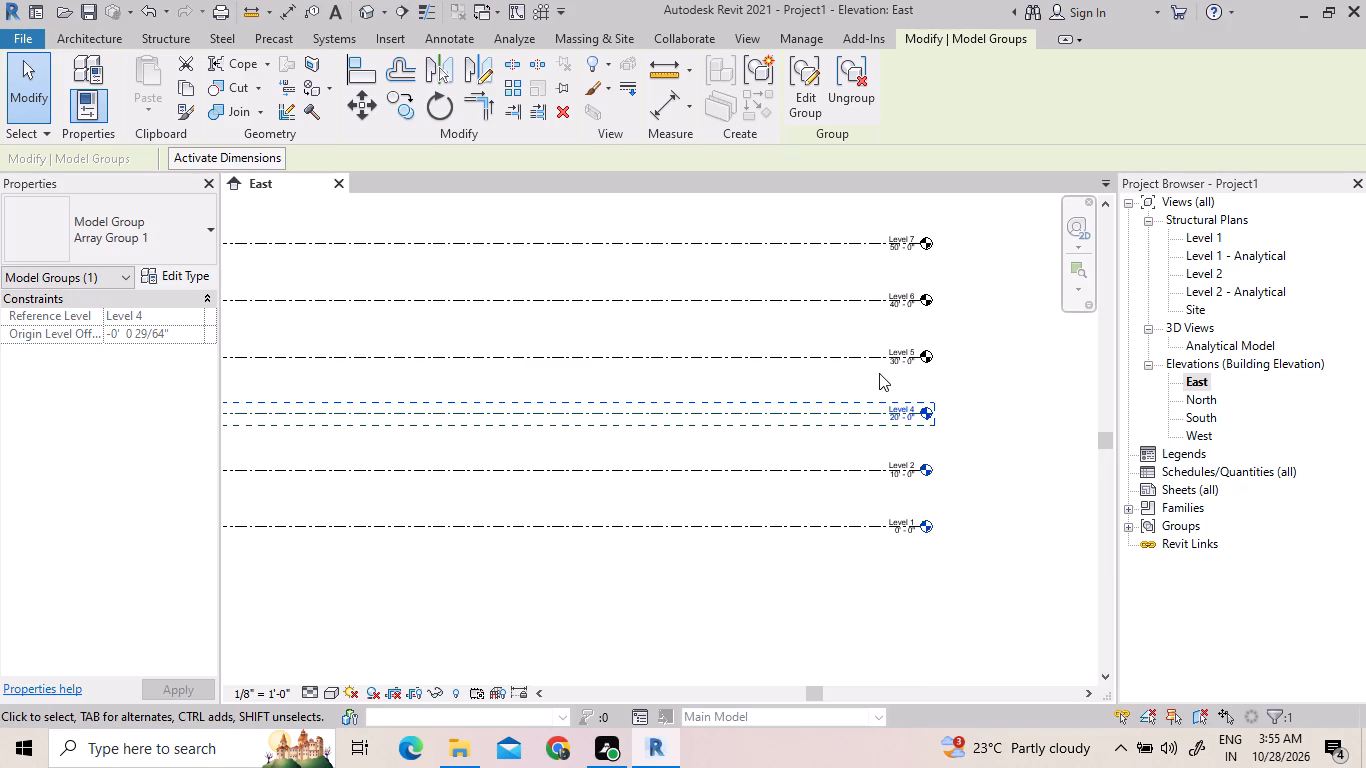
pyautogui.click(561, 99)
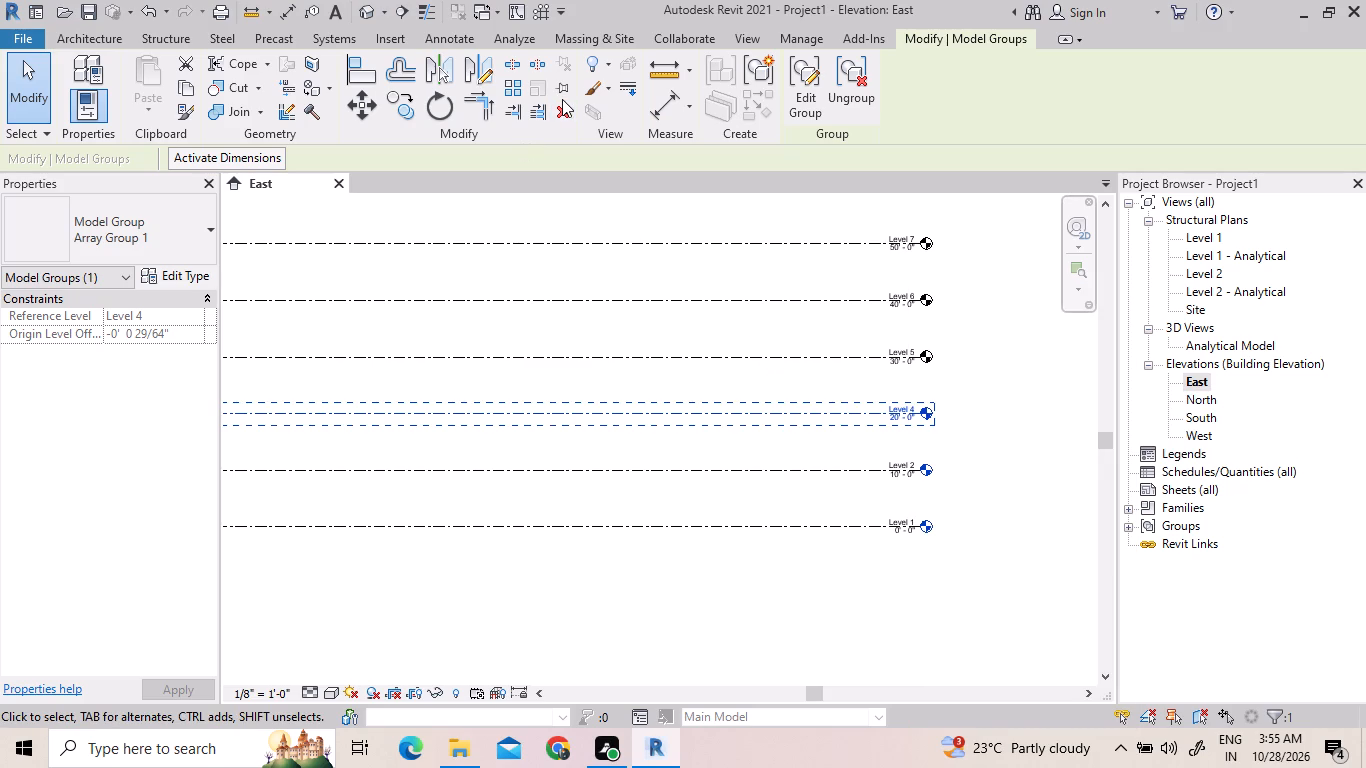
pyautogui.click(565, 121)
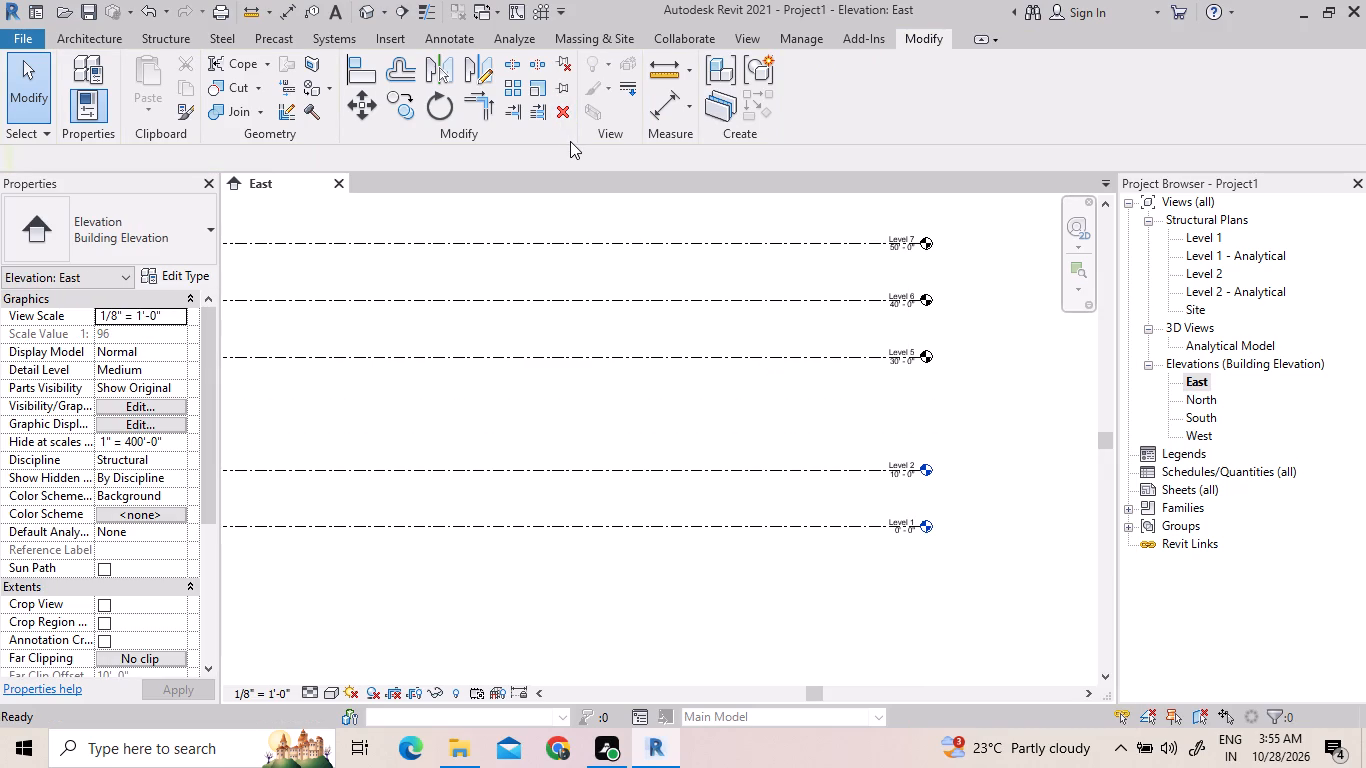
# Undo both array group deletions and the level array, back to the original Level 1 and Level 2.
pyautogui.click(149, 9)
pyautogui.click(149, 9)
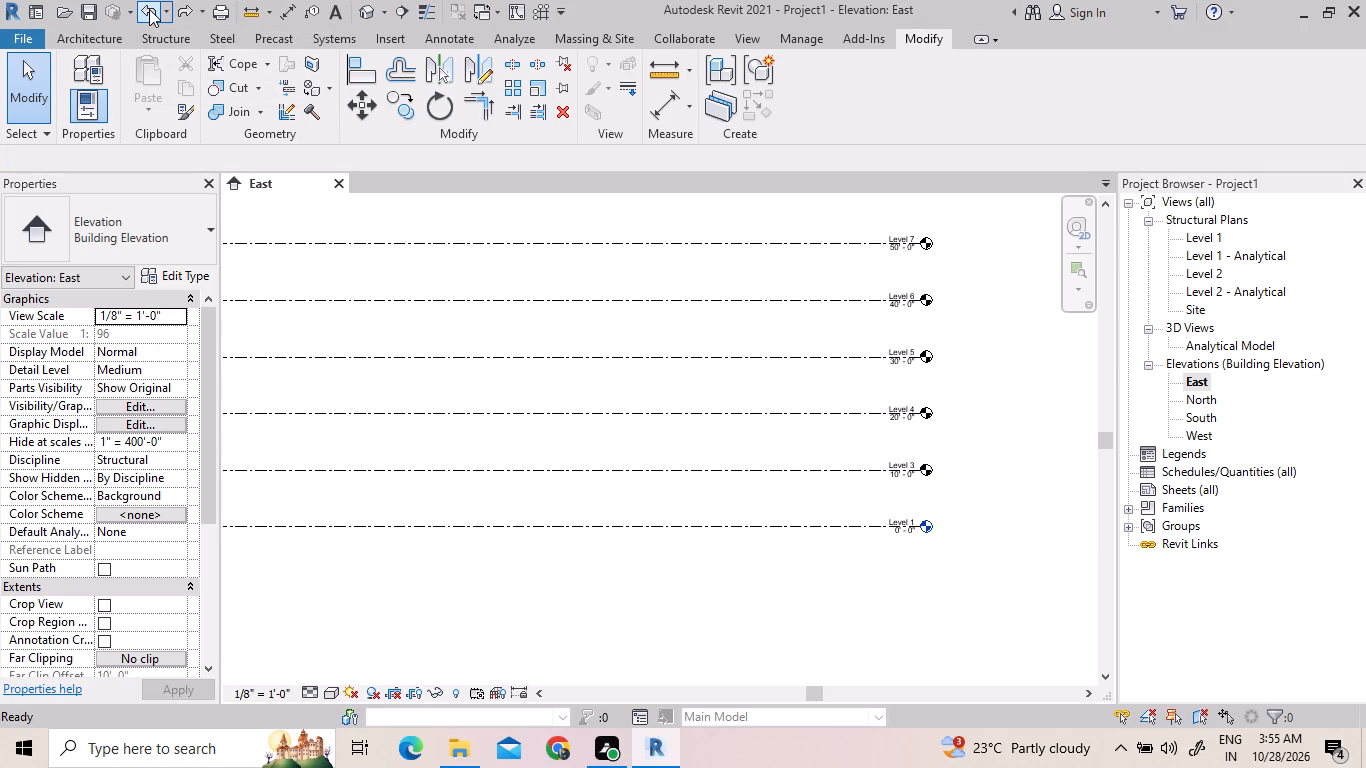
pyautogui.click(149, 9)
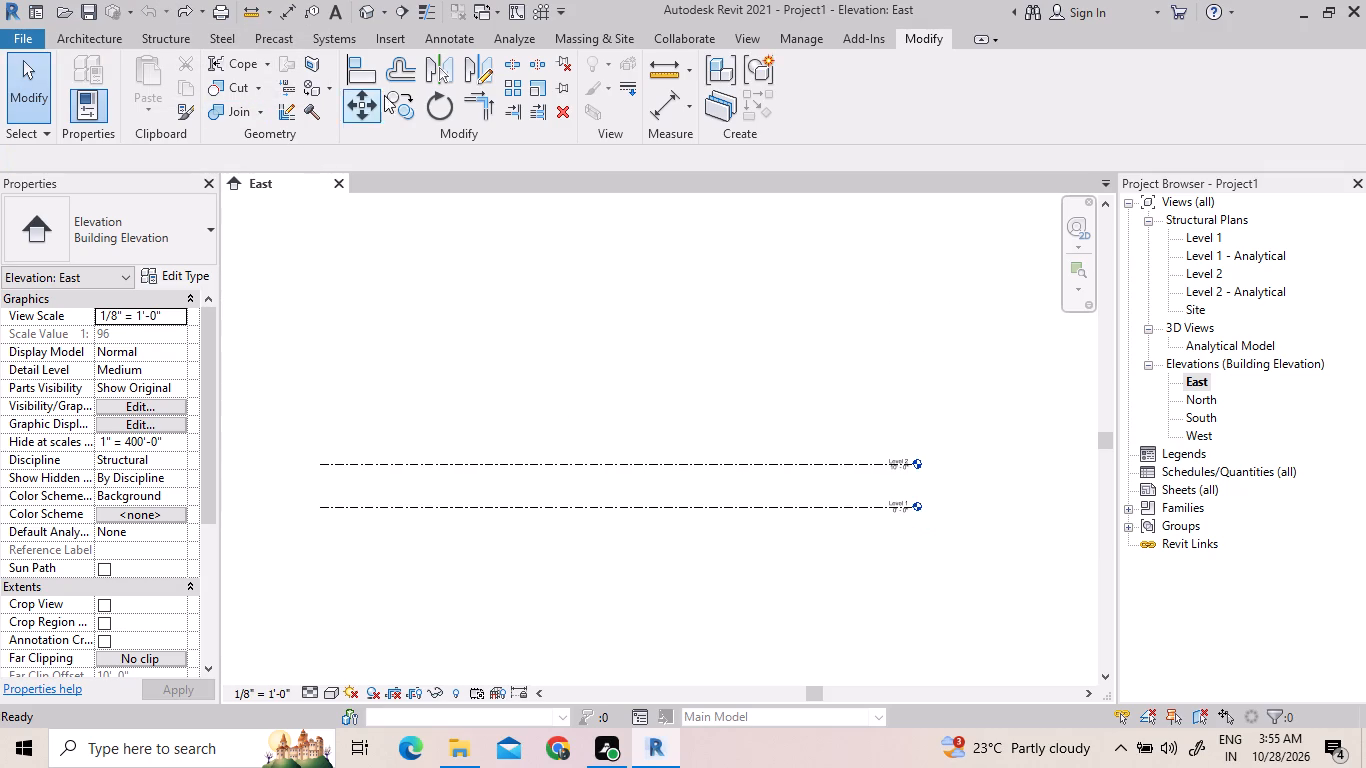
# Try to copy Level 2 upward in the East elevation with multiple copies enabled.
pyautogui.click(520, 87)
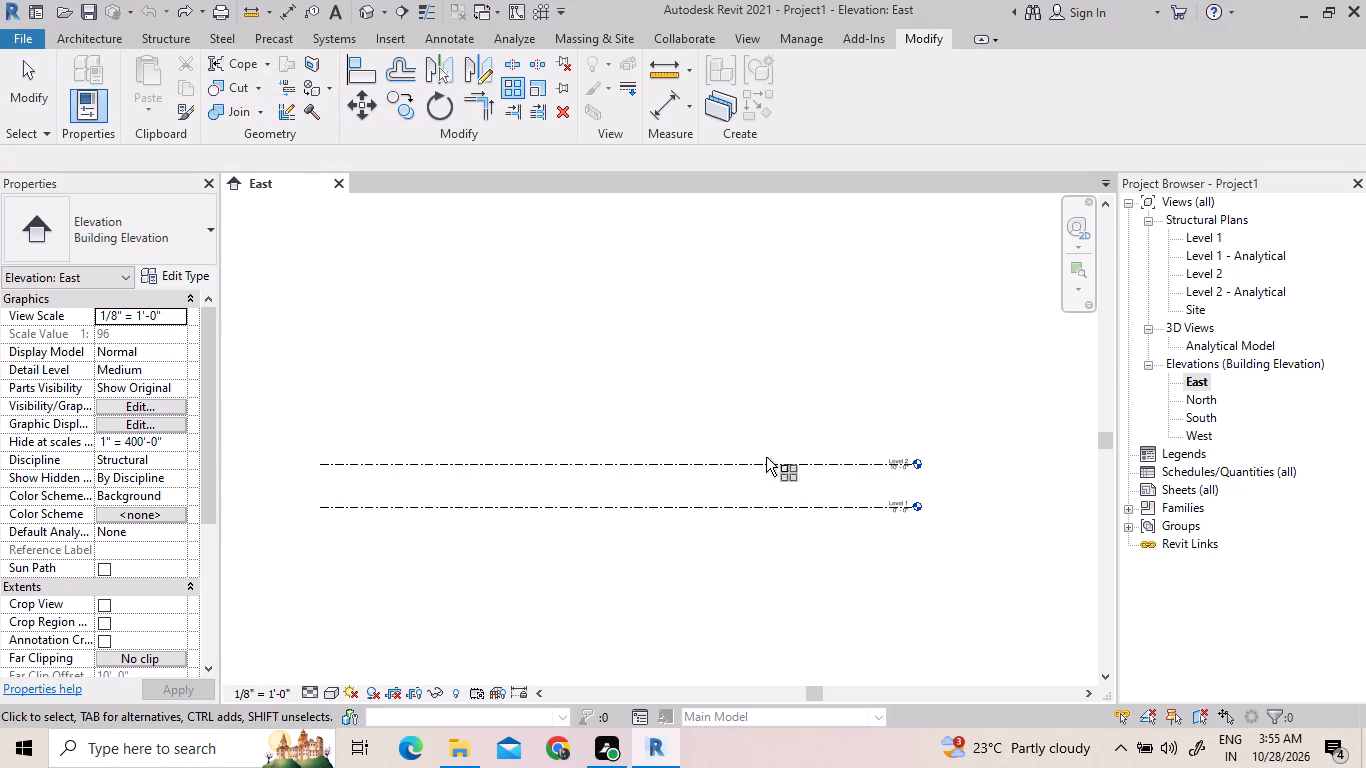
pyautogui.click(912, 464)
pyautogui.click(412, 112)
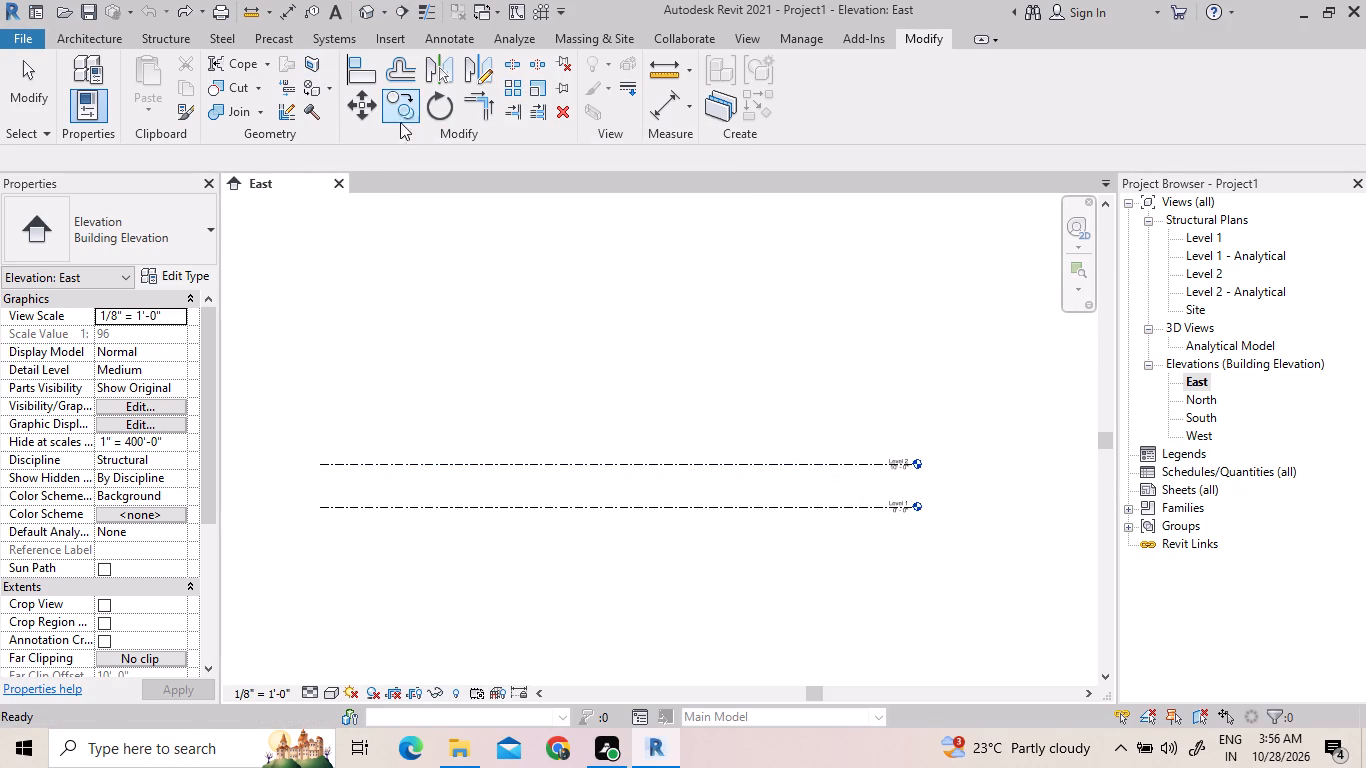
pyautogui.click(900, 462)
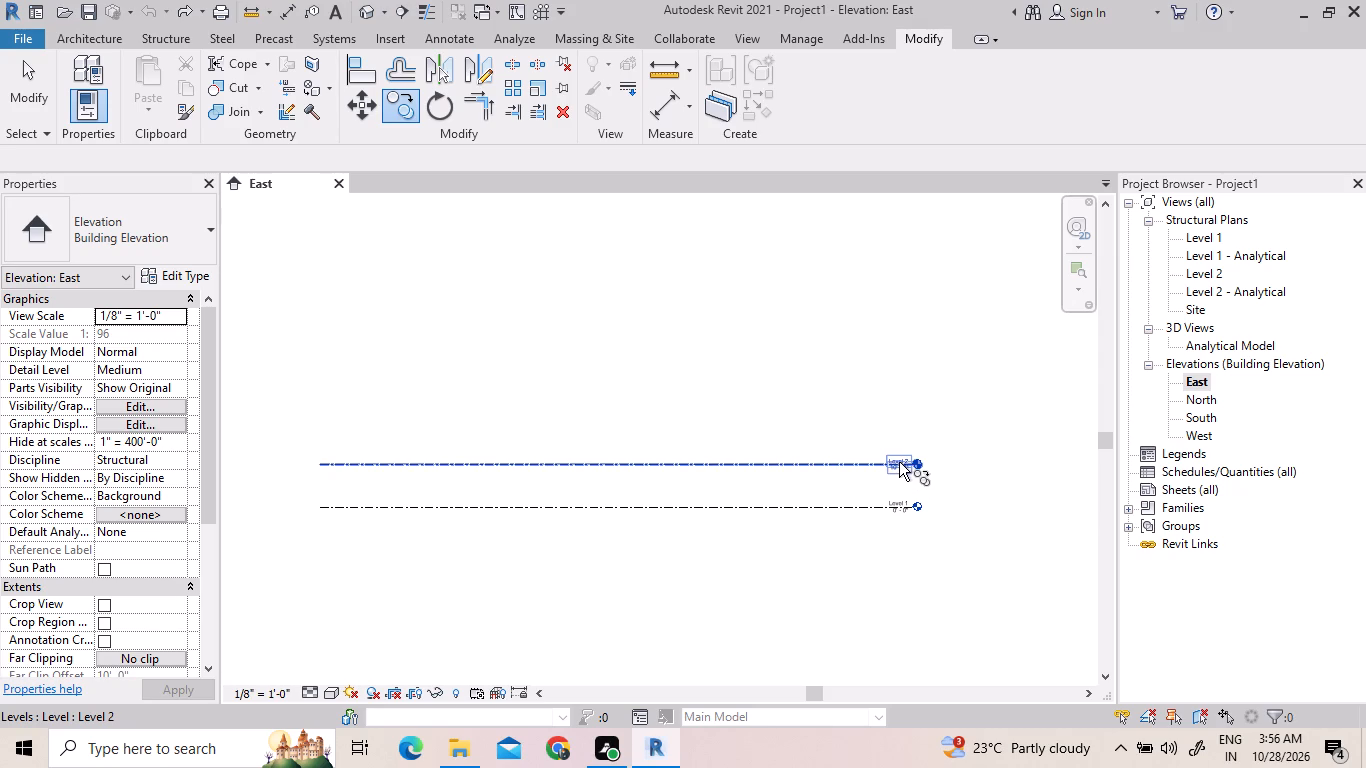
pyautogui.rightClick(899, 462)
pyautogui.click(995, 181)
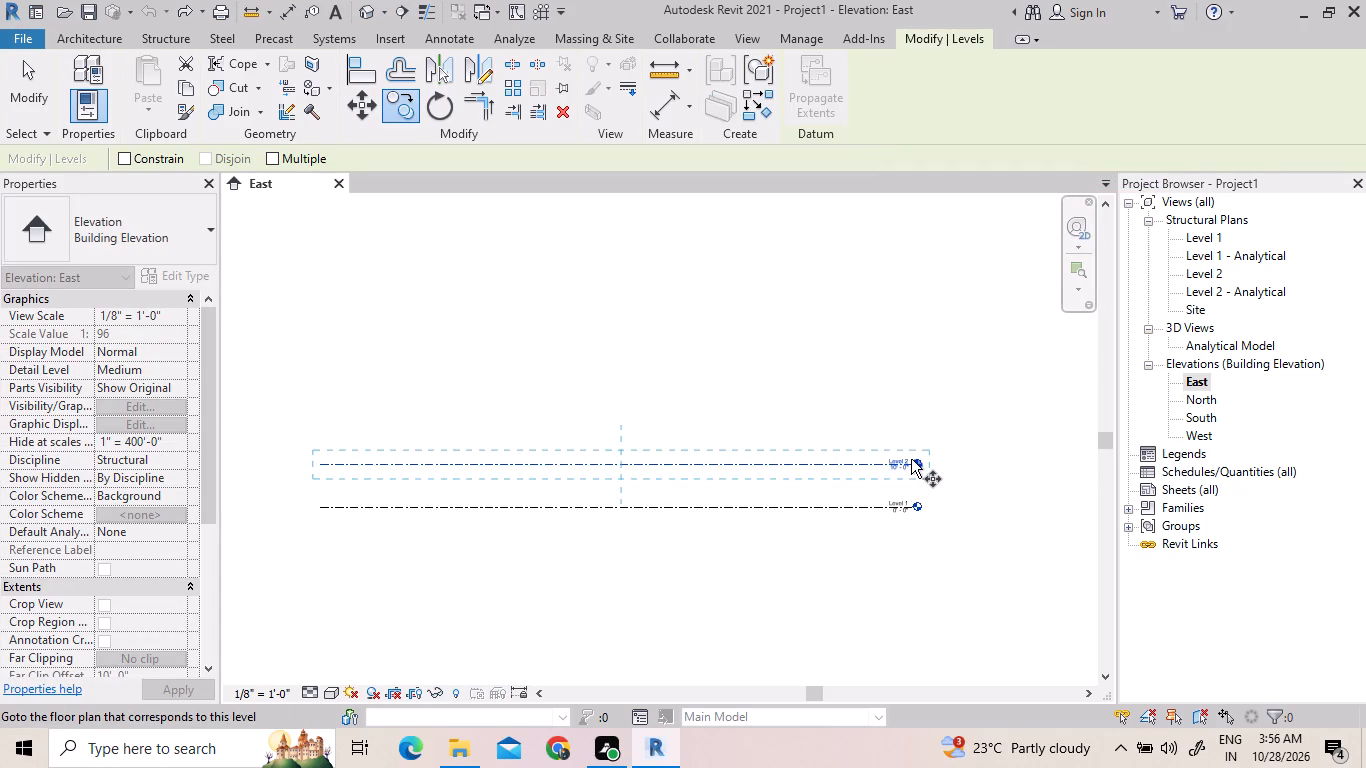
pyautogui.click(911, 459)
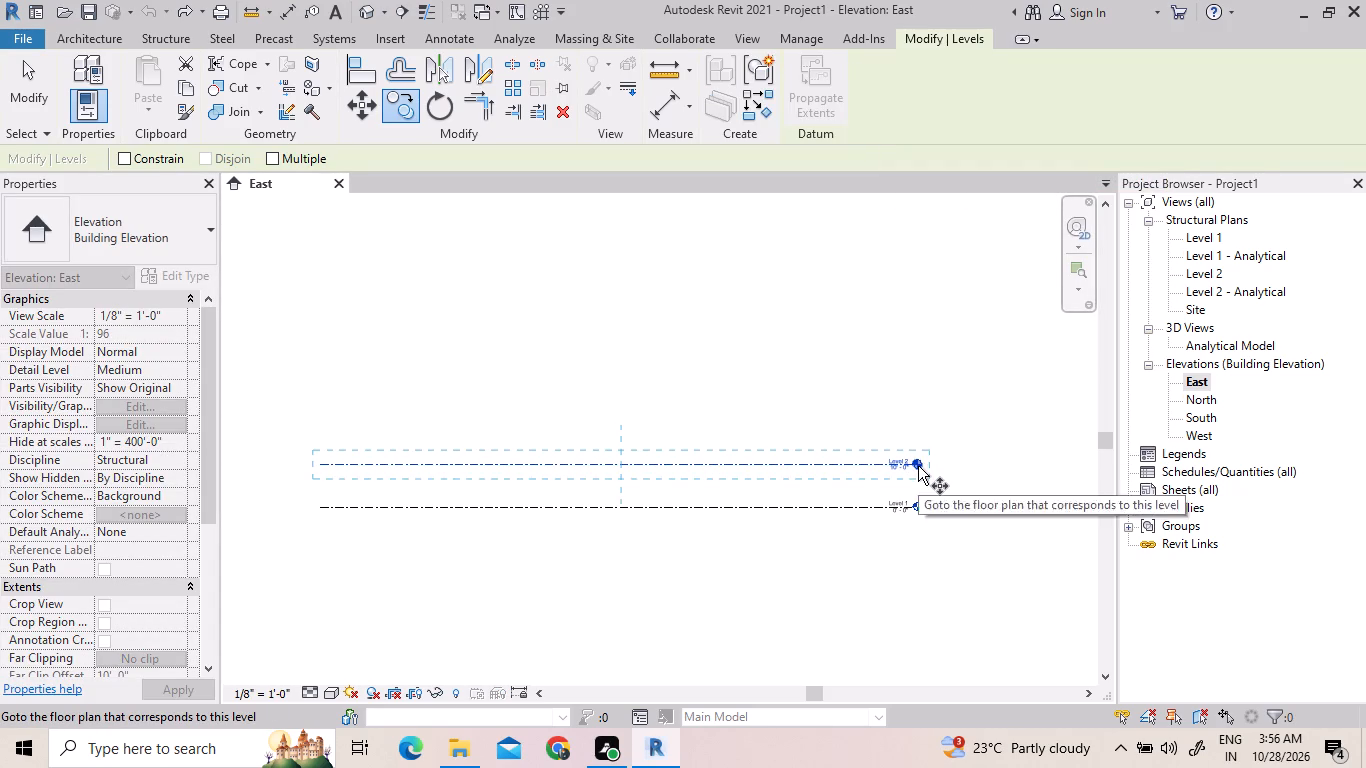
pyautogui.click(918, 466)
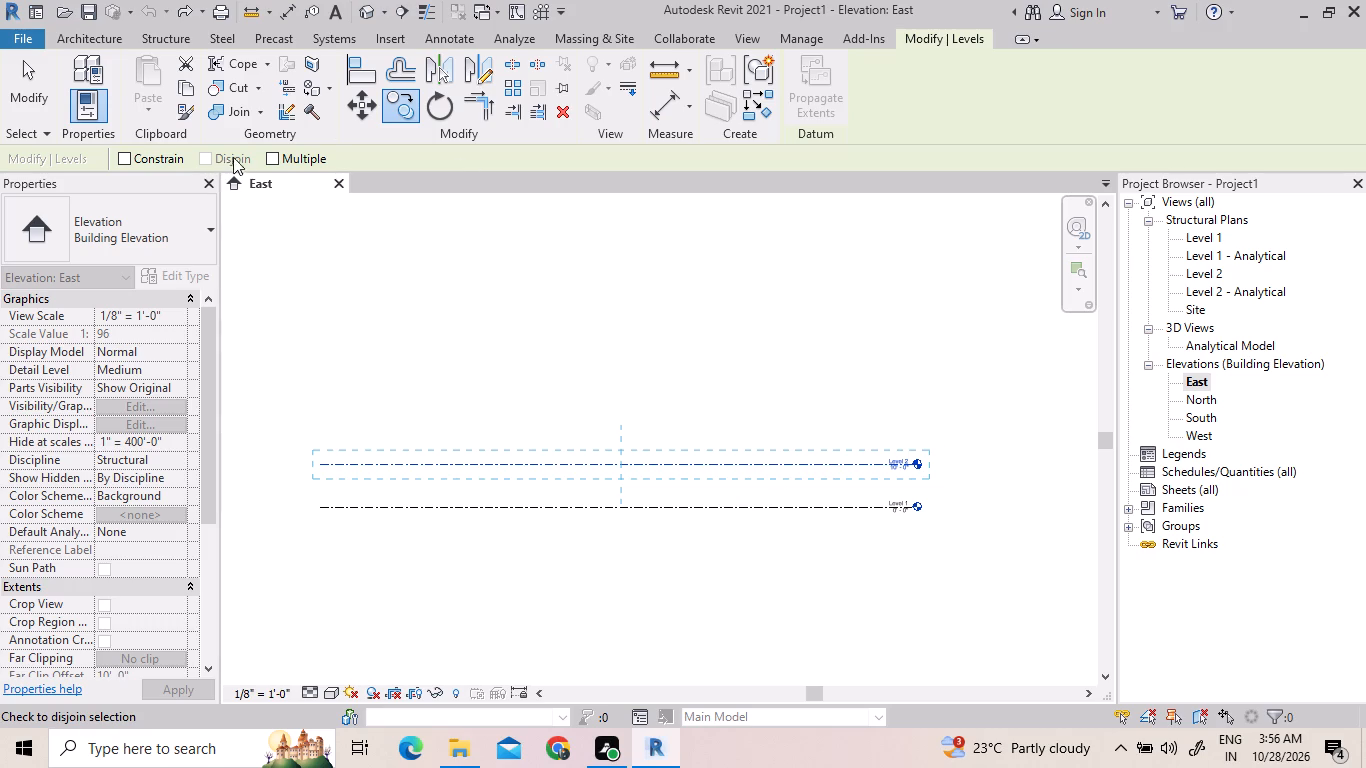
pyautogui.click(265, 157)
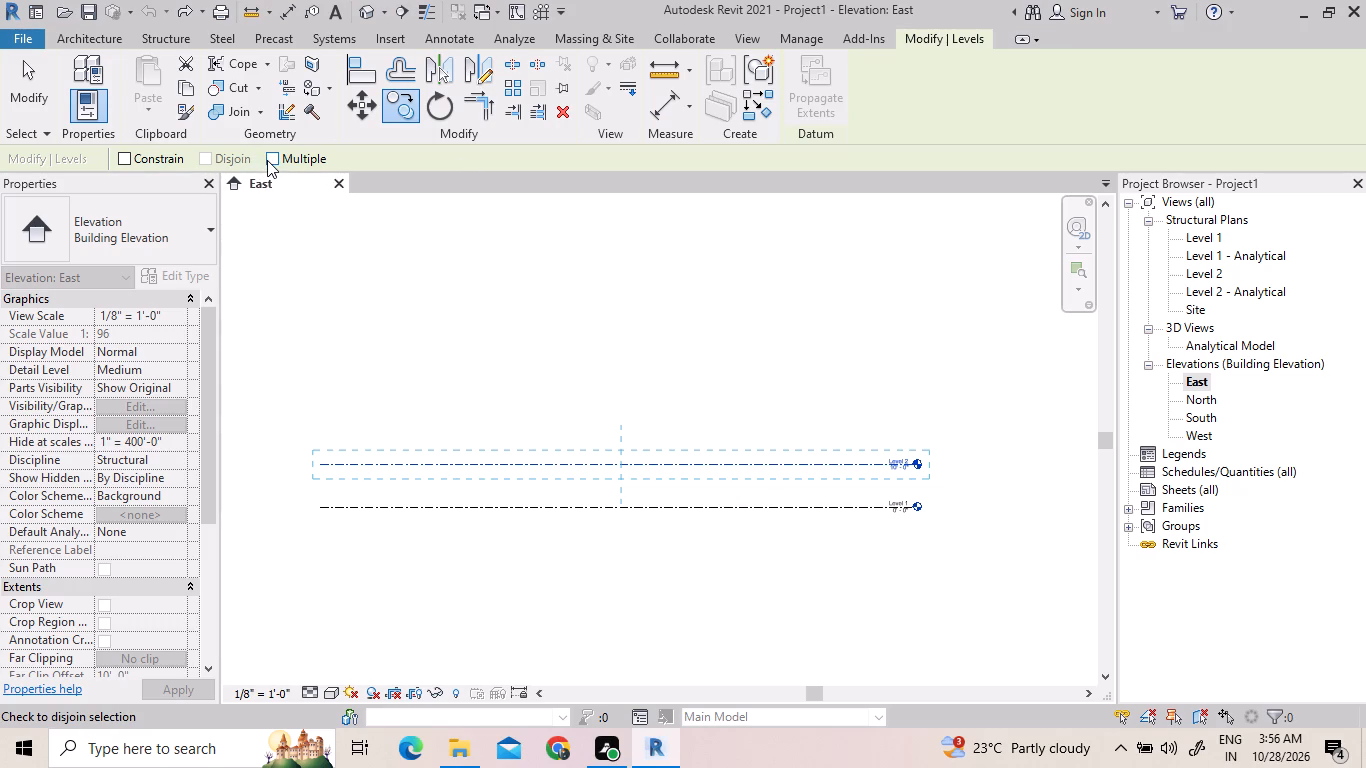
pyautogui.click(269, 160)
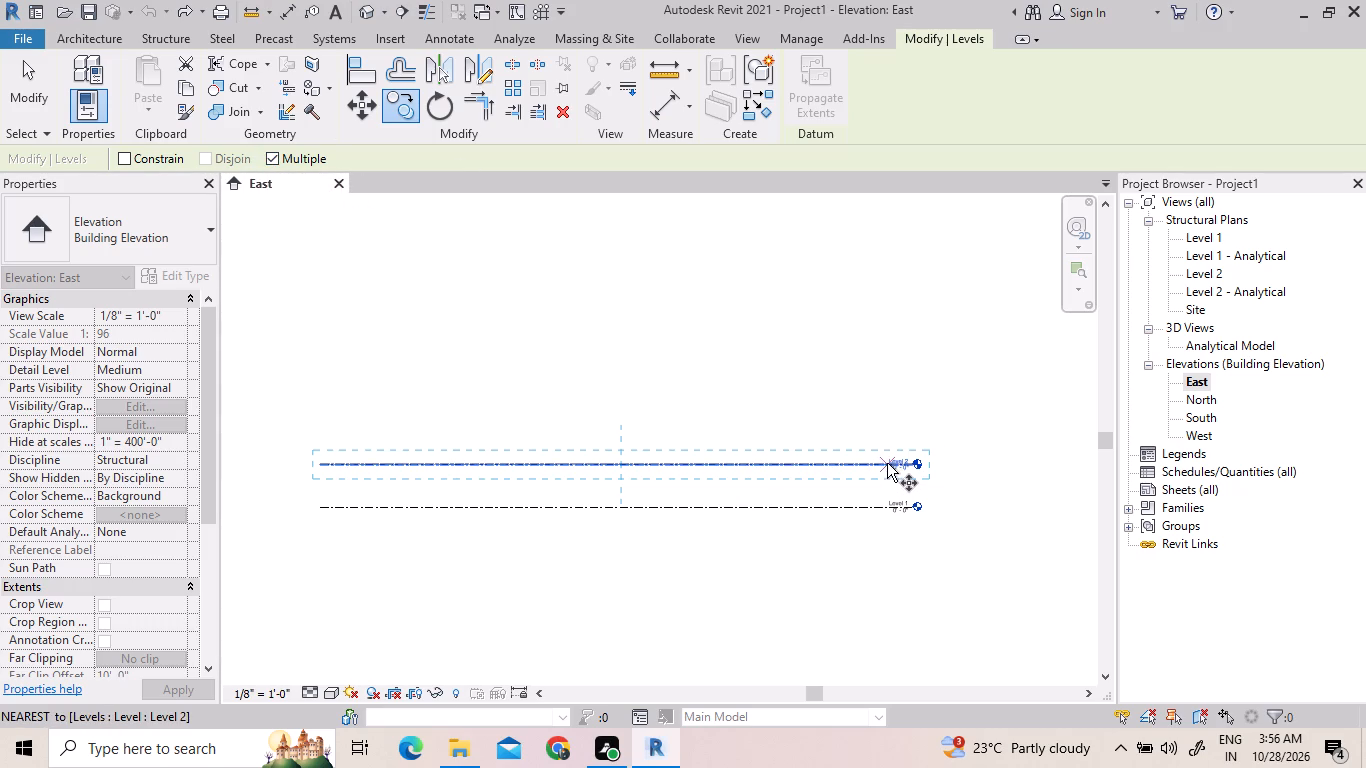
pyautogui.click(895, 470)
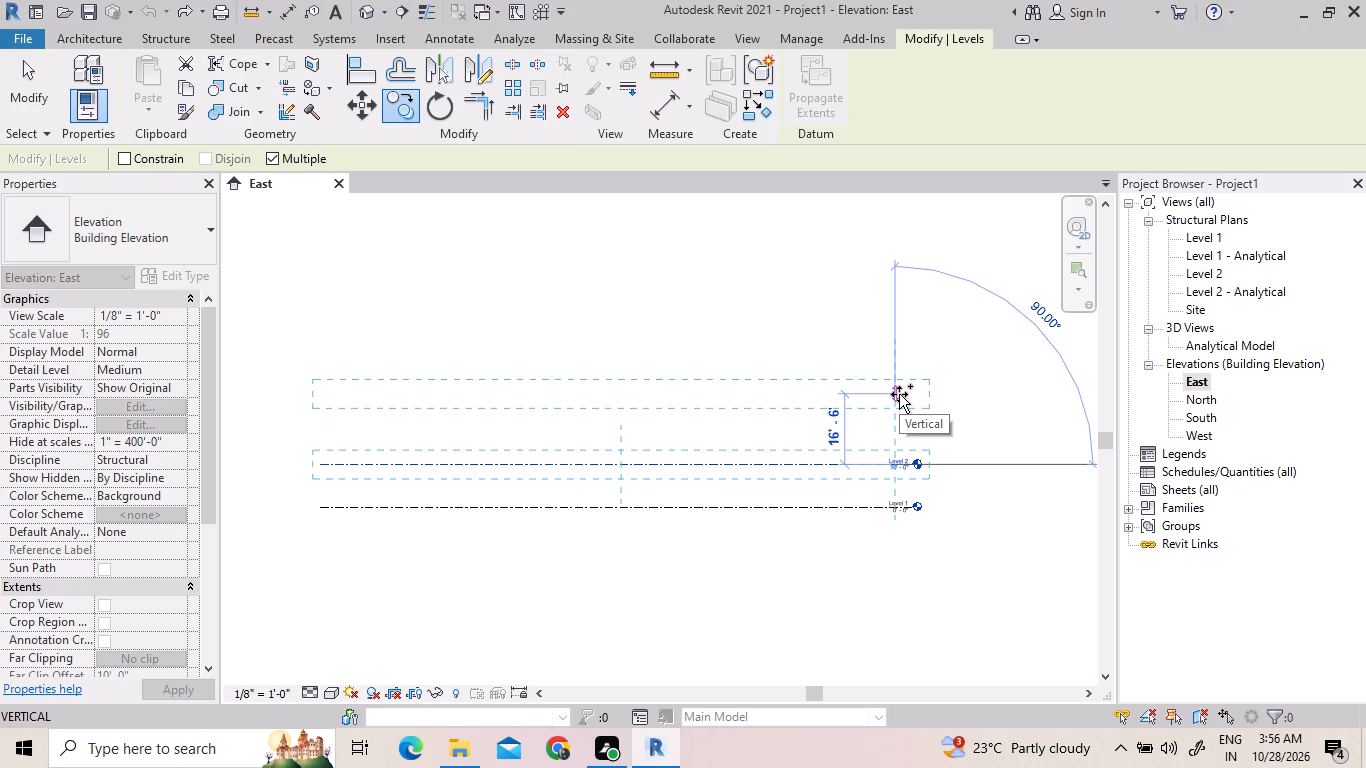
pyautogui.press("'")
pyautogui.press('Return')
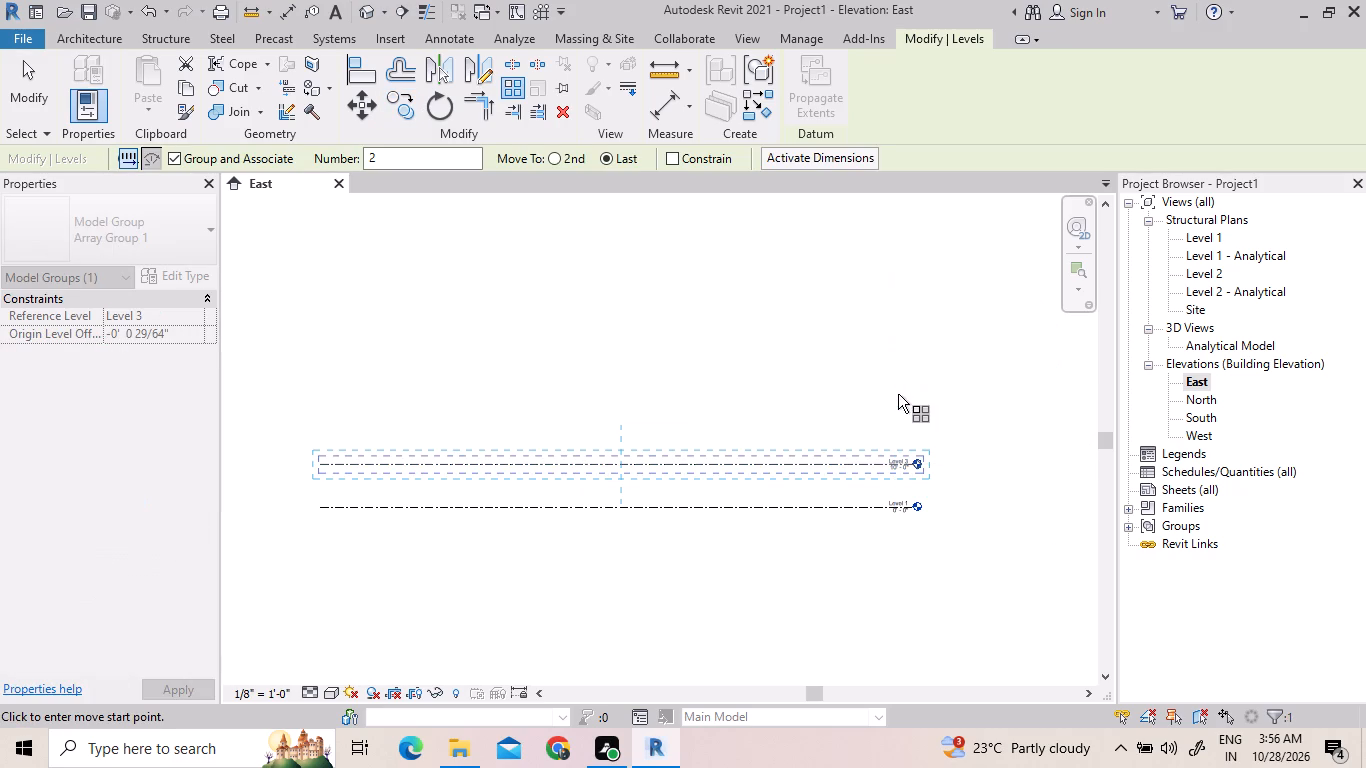
# Array Level 2 upward as 2 grouped and associated items, with the last one at about 30' - 6".
pyautogui.click(890, 466)
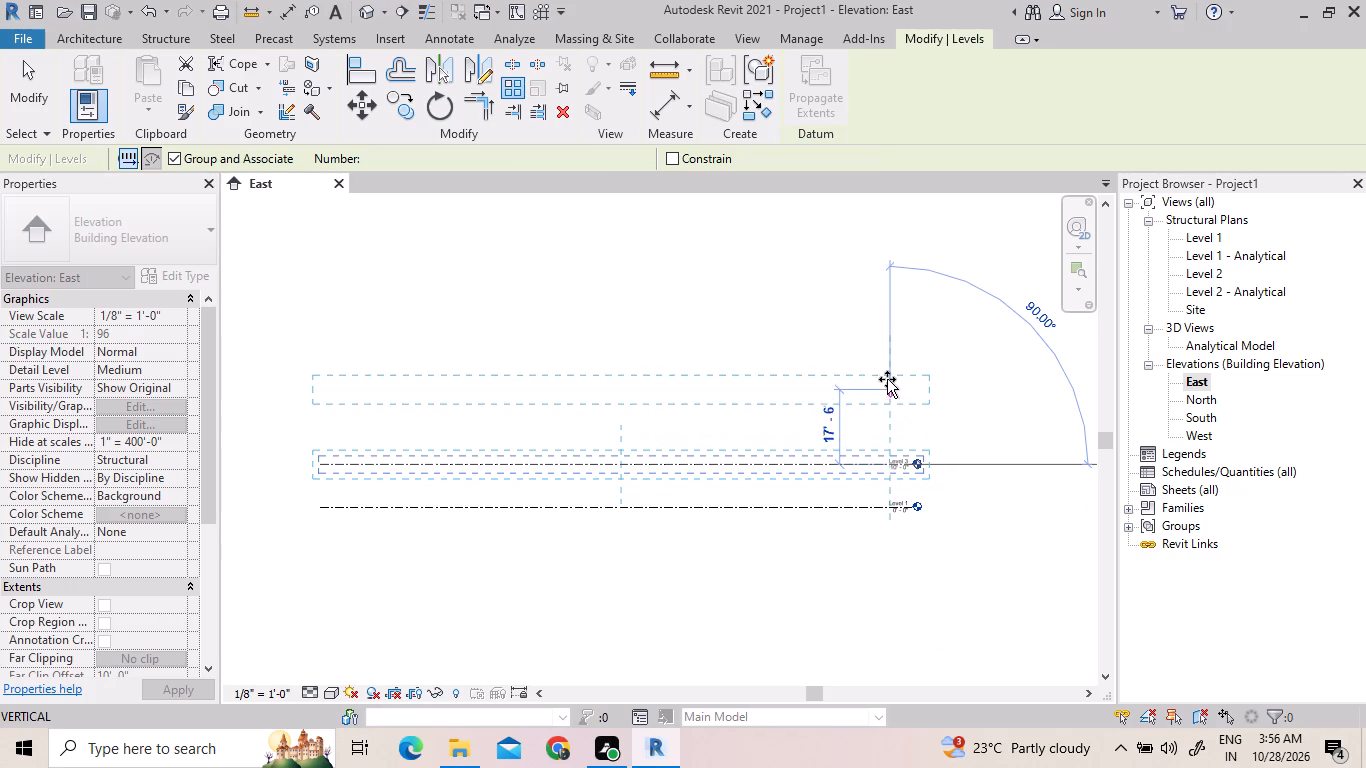
pyautogui.click(886, 377)
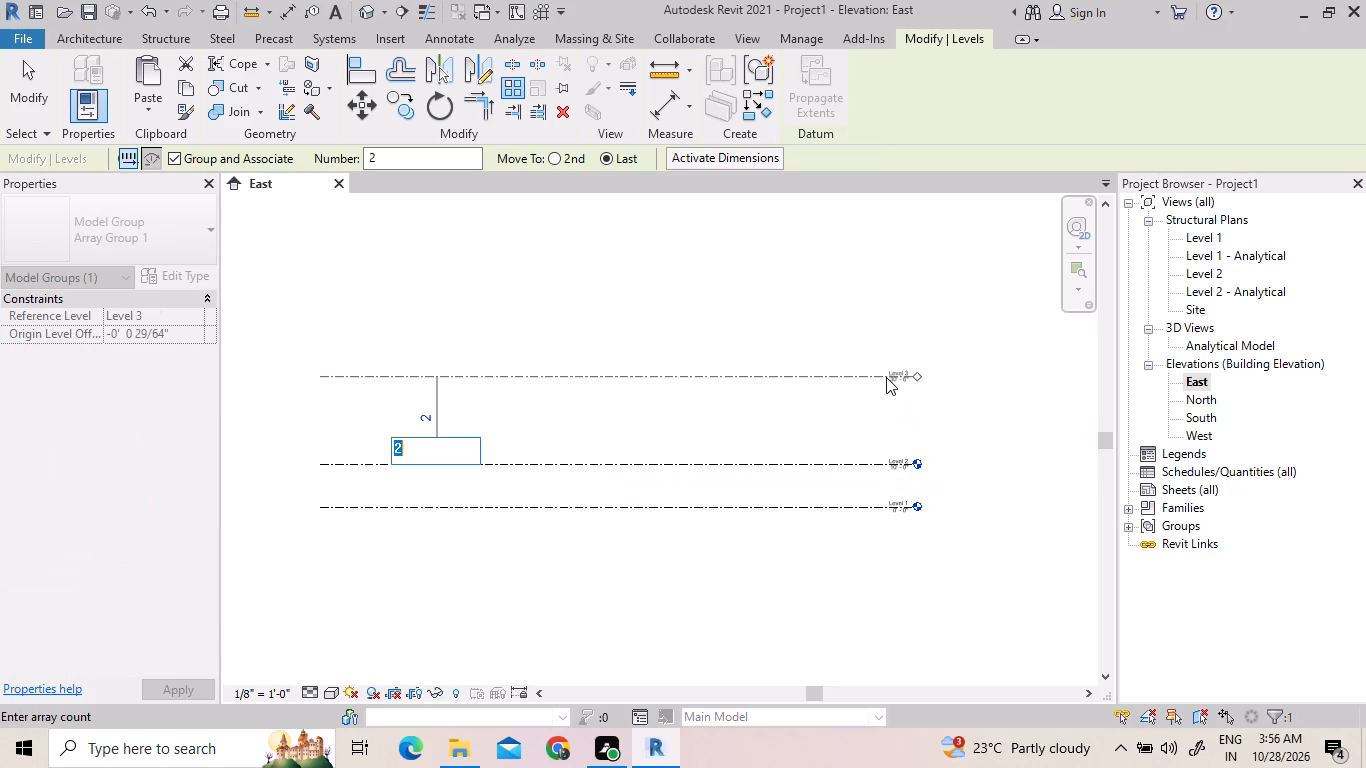
pyautogui.scroll(4, 881, 357)
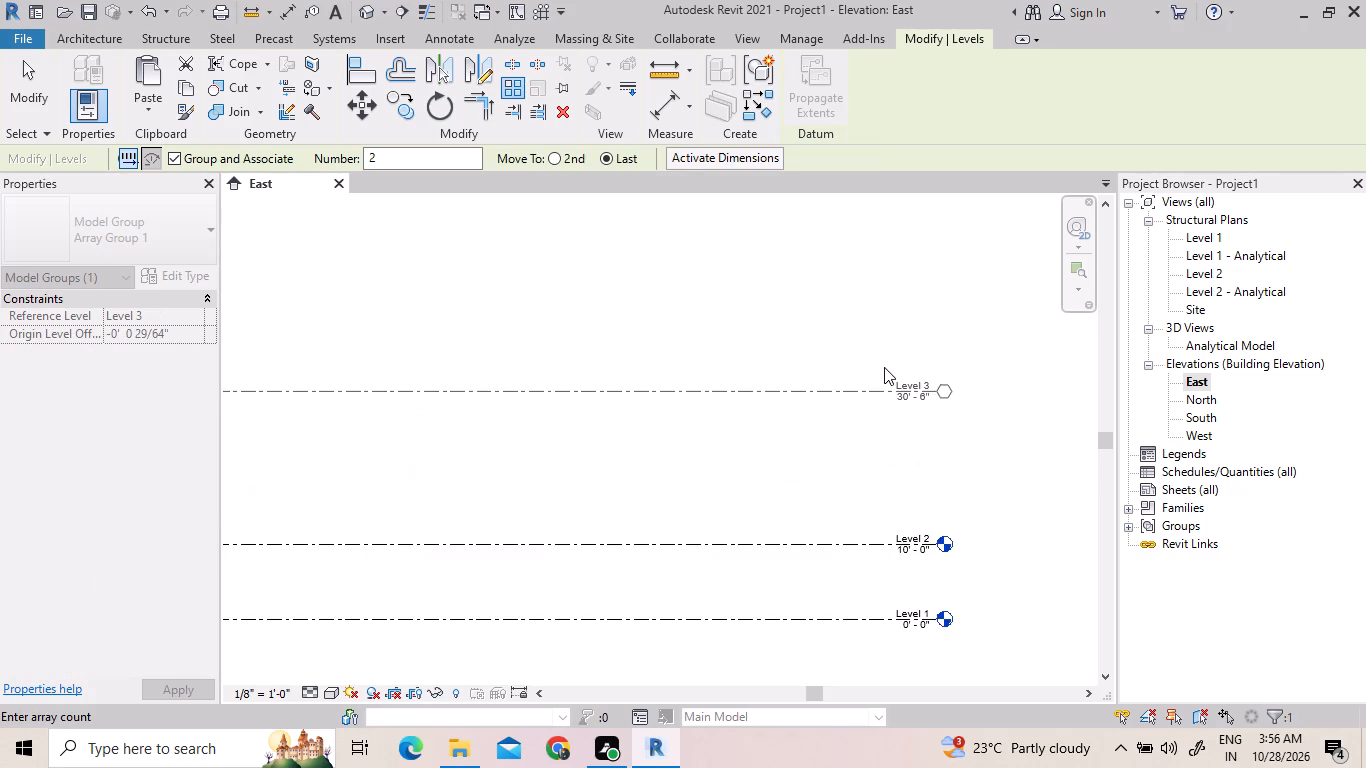
pyautogui.scroll(-4, 888, 376)
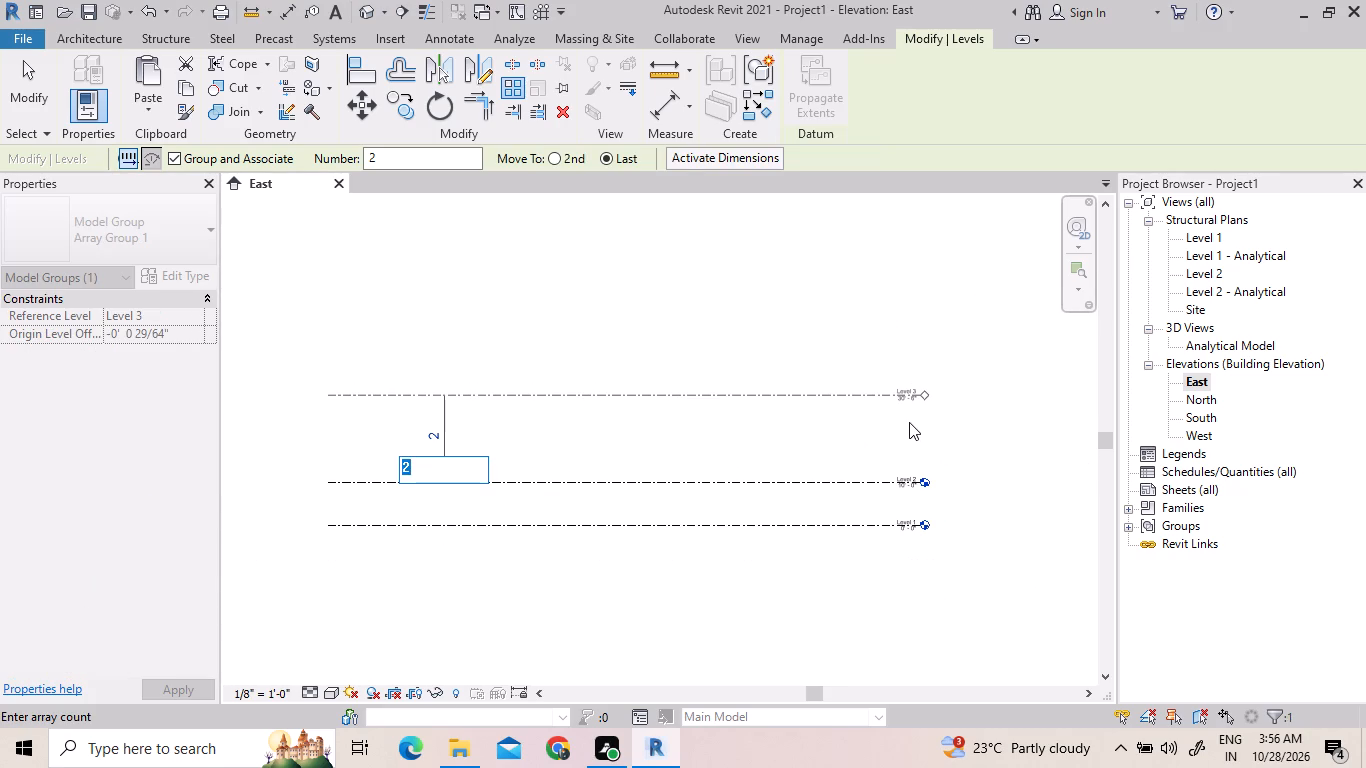
pyautogui.click(899, 393)
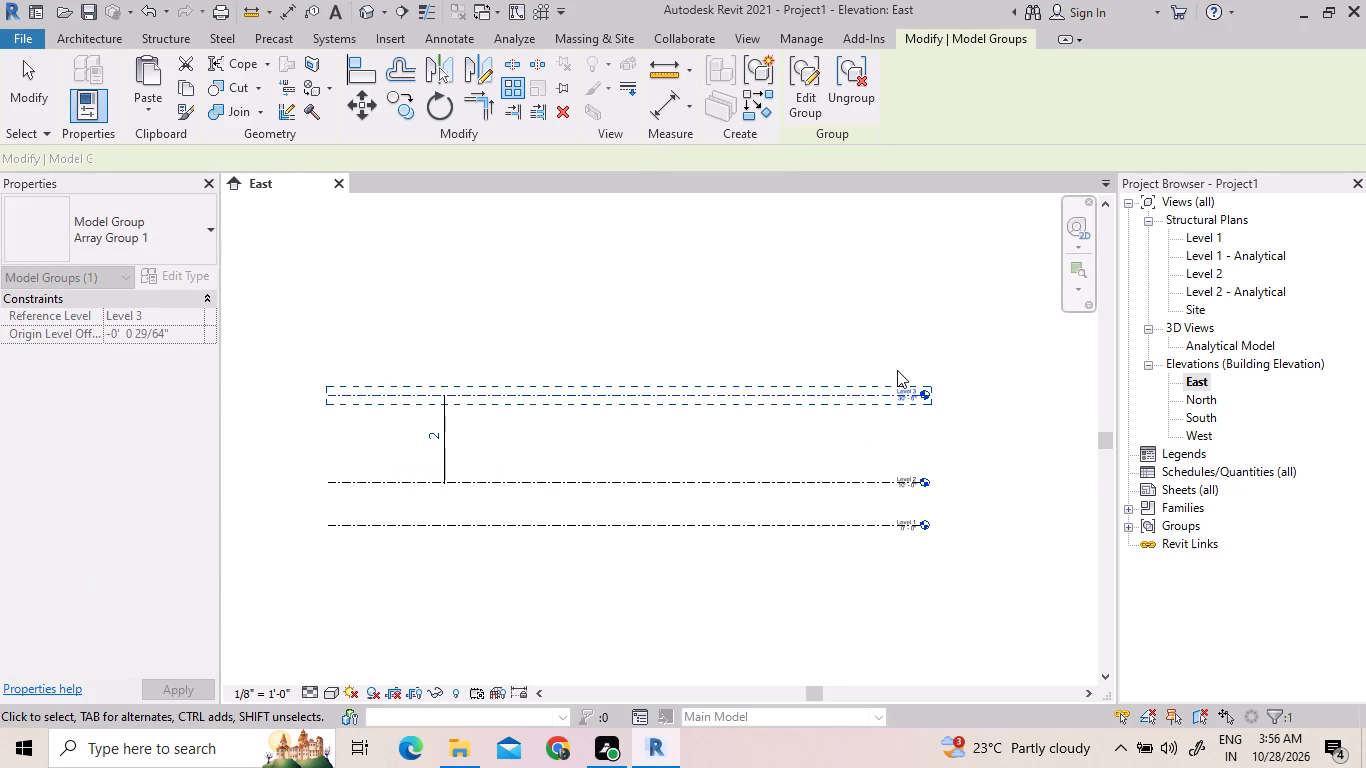
# Move the Level 3 array group up and back down, leaving it at about 21' - 7".
pyautogui.moveTo(895, 395); pyautogui.dragTo(886, 323)
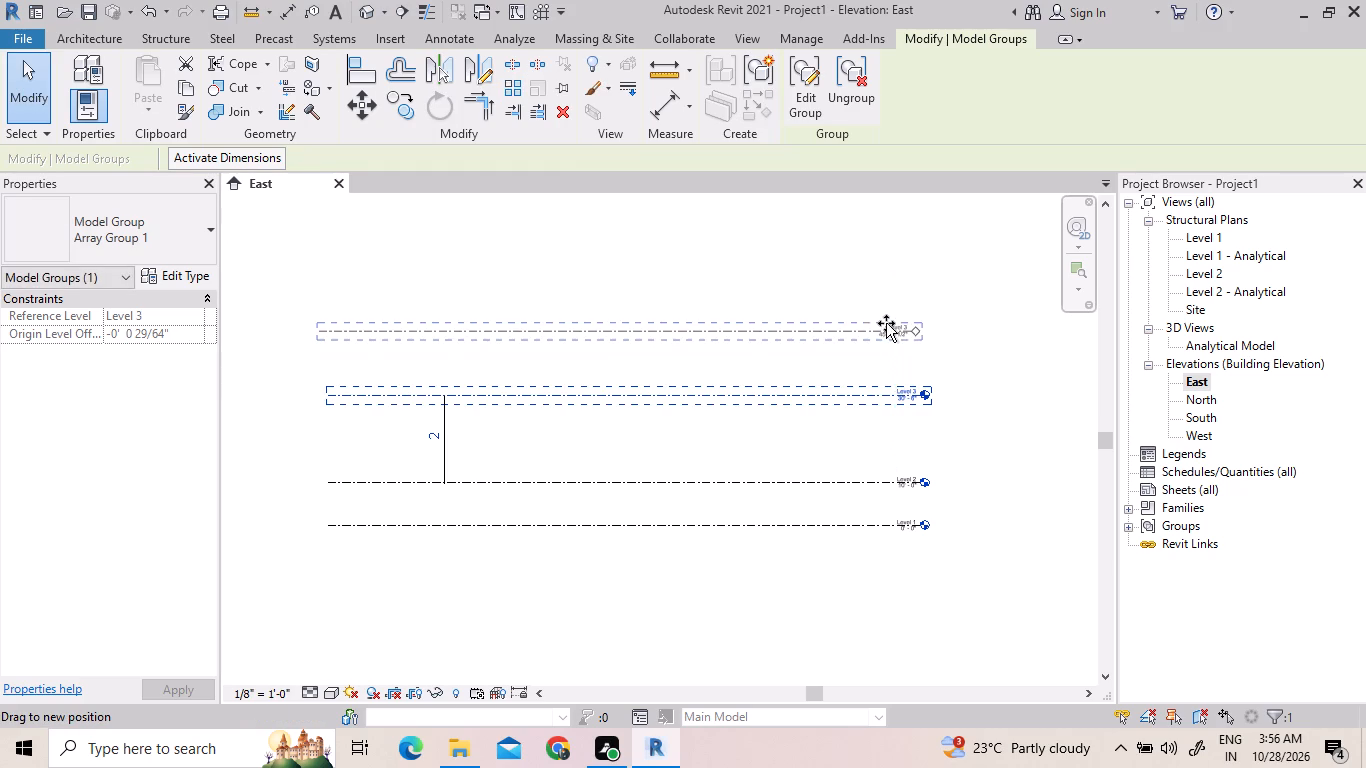
pyautogui.moveTo(886, 323); pyautogui.dragTo(897, 330)
pyautogui.click(897, 330)
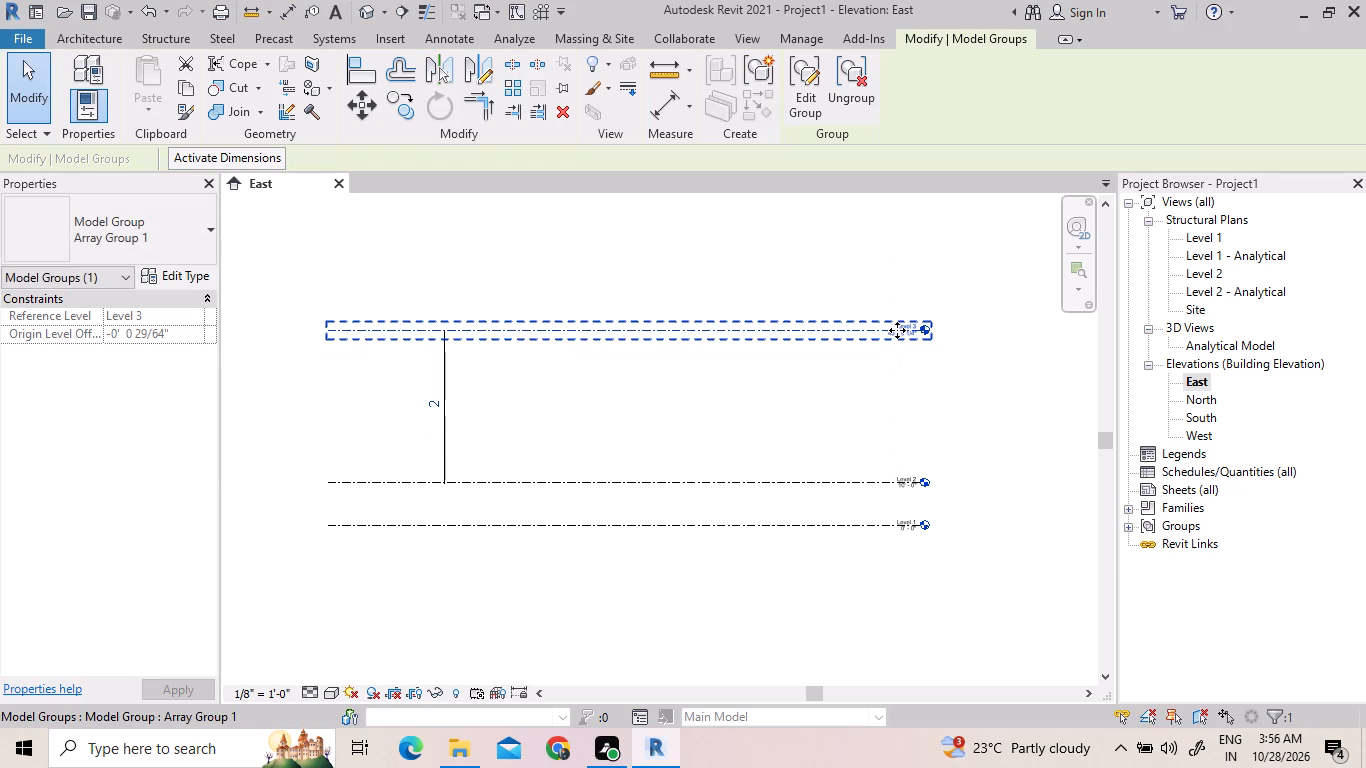
pyautogui.moveTo(897, 330); pyautogui.dragTo(891, 433)
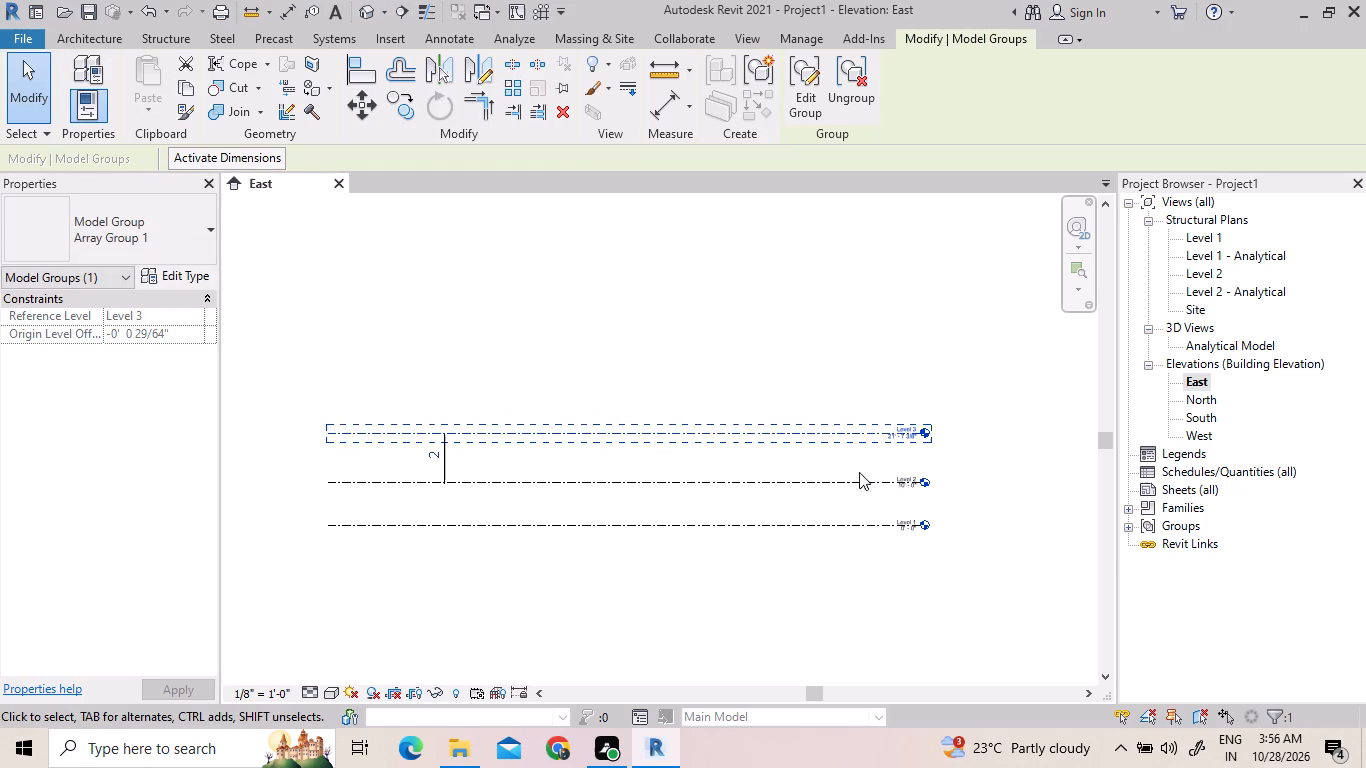
# Copy the Level 2 array group upward three times, one copy just above Level 3 and two higher up, and end the Copy command.
pyautogui.click(870, 477)
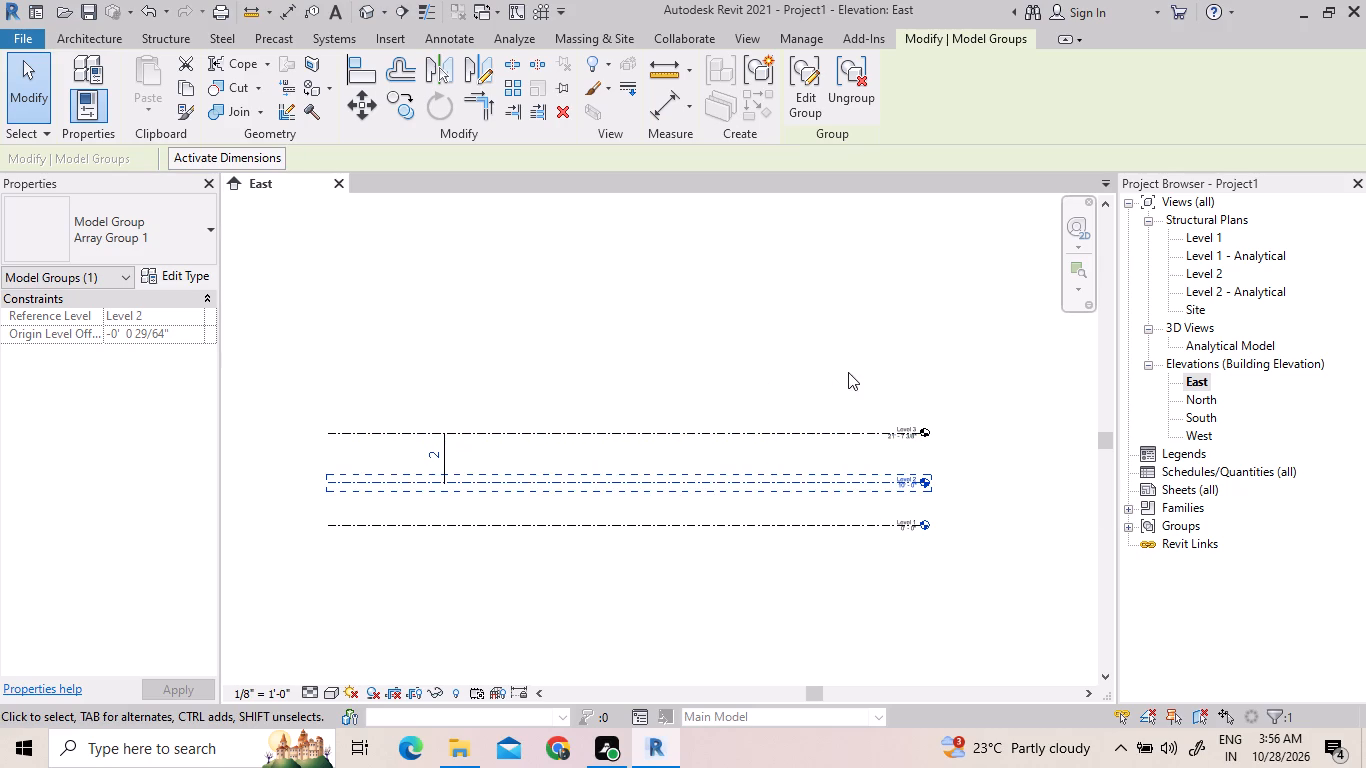
pyautogui.click(403, 104)
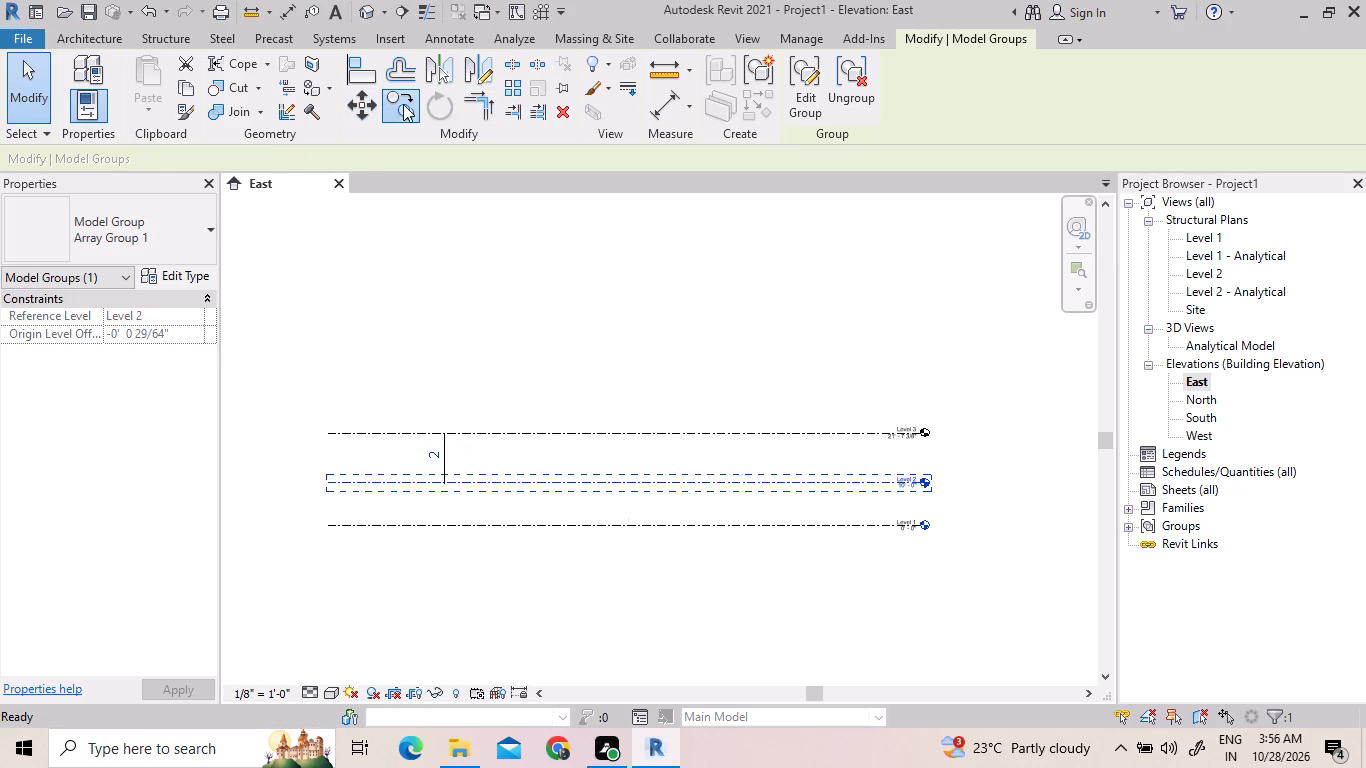
pyautogui.click(894, 431)
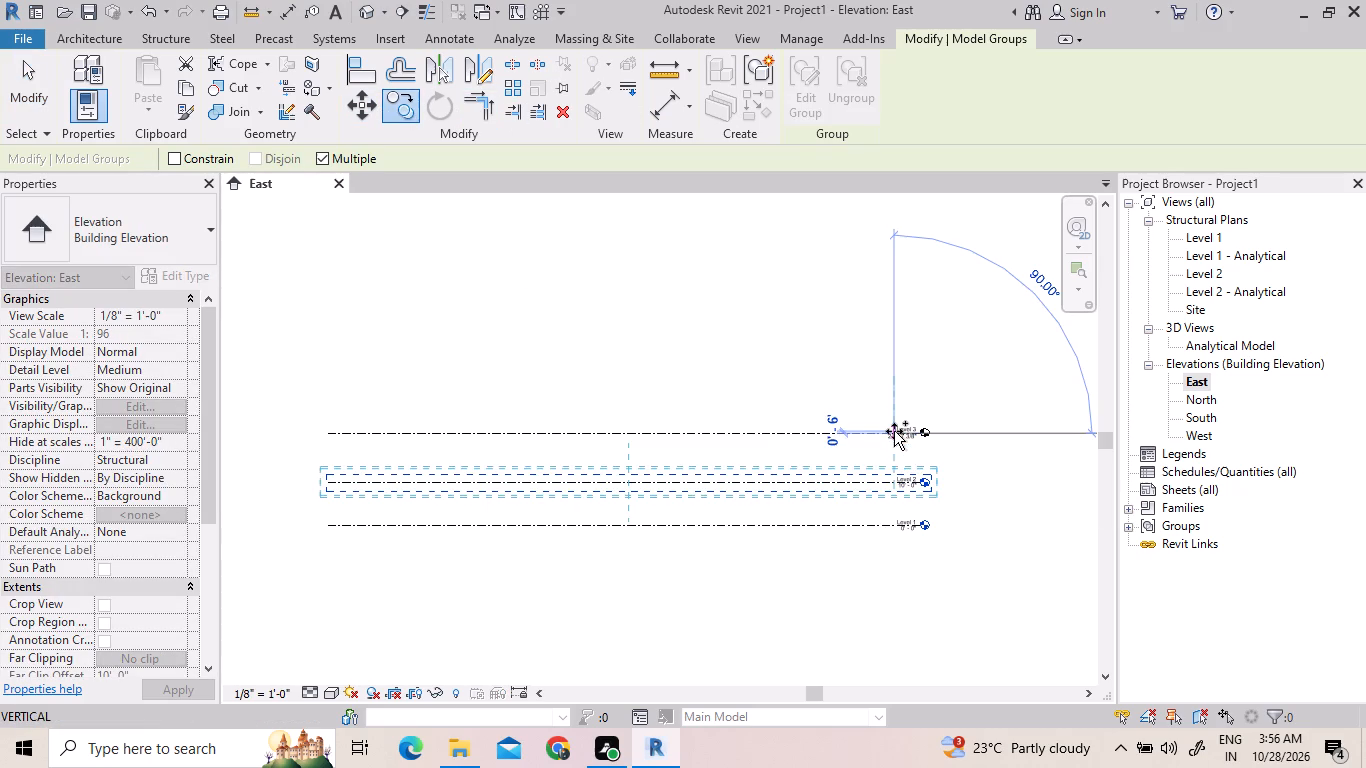
pyautogui.click(899, 376)
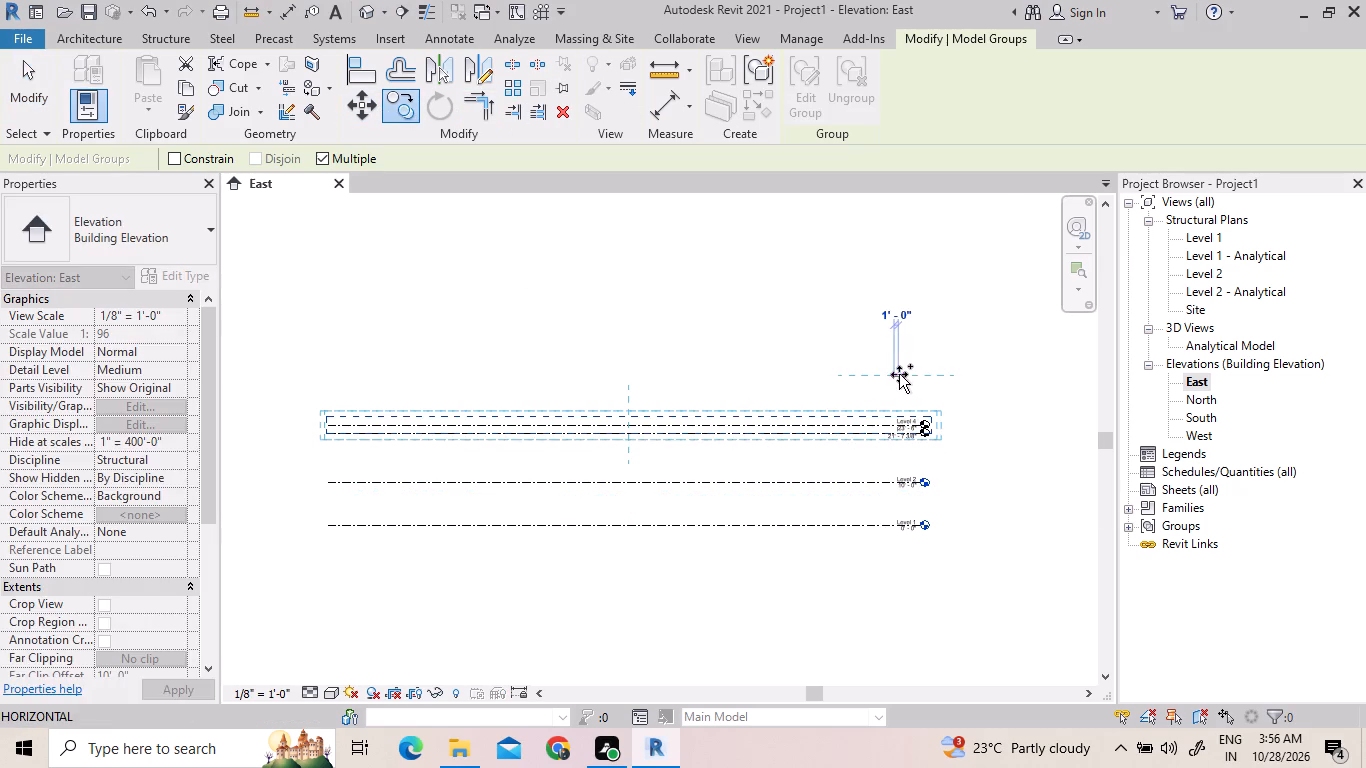
pyautogui.click(897, 307)
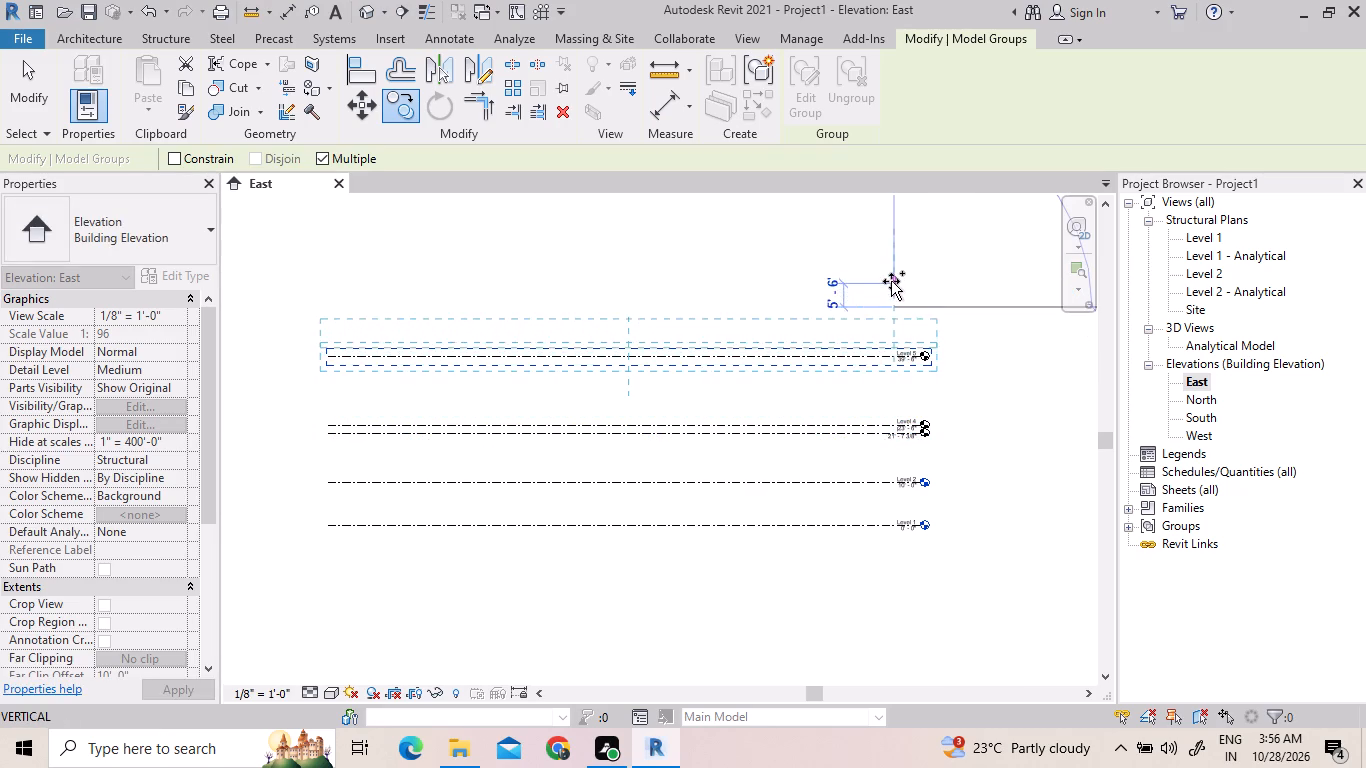
pyautogui.click(890, 271)
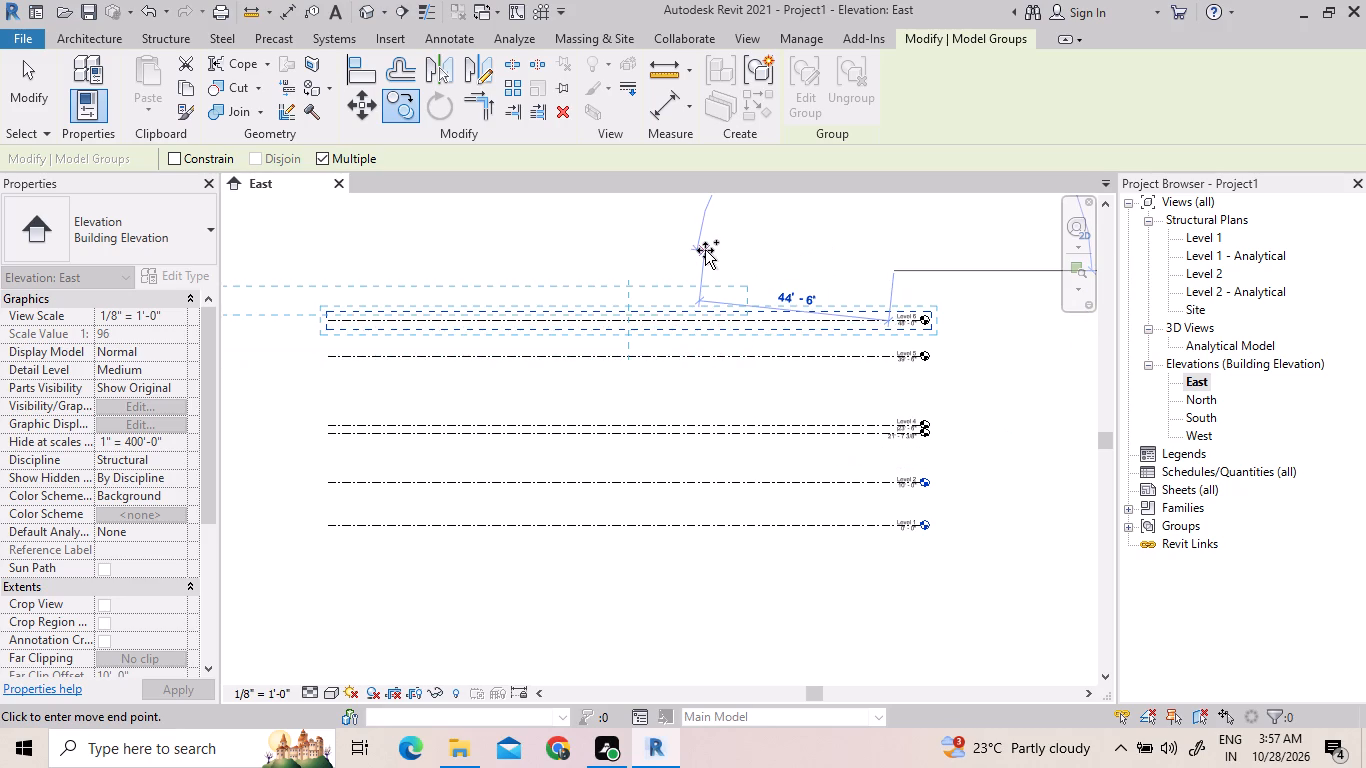
pyautogui.rightClick(706, 254)
pyautogui.click(761, 278)
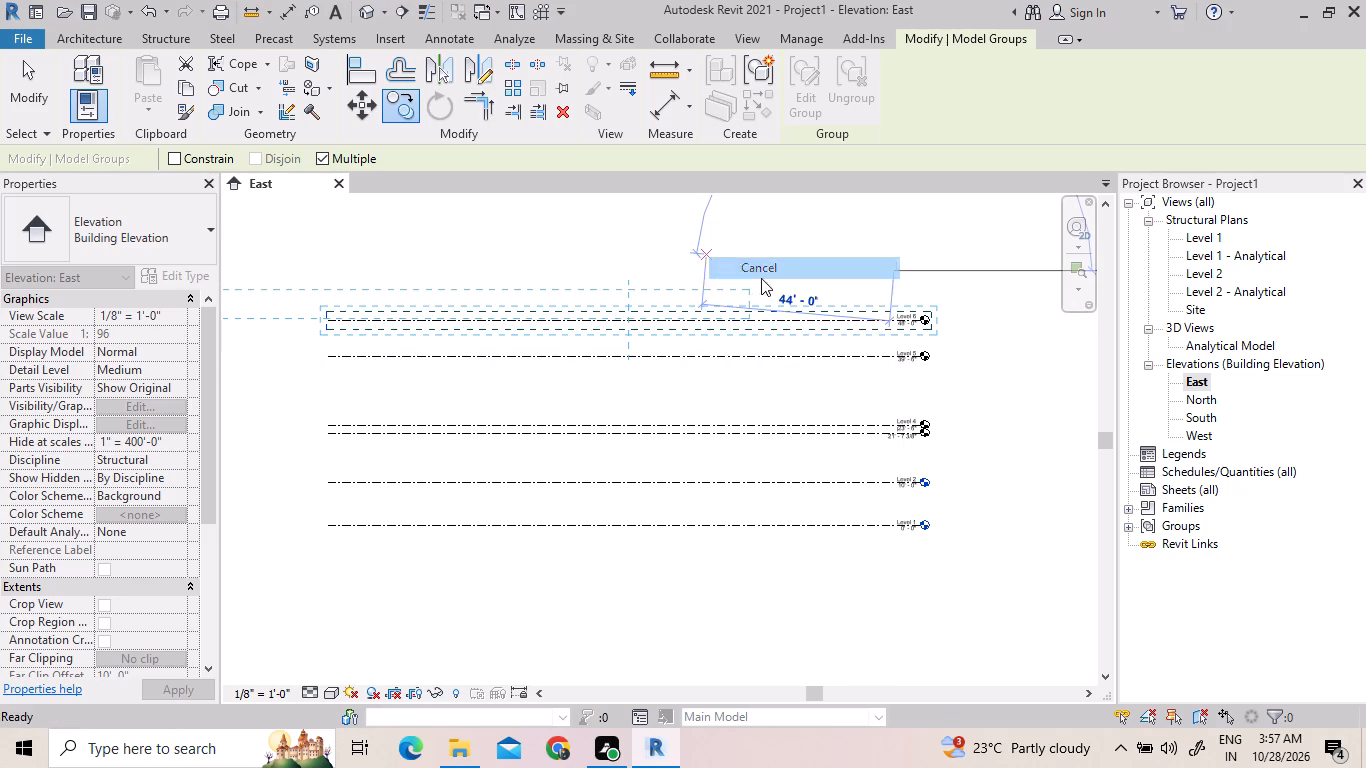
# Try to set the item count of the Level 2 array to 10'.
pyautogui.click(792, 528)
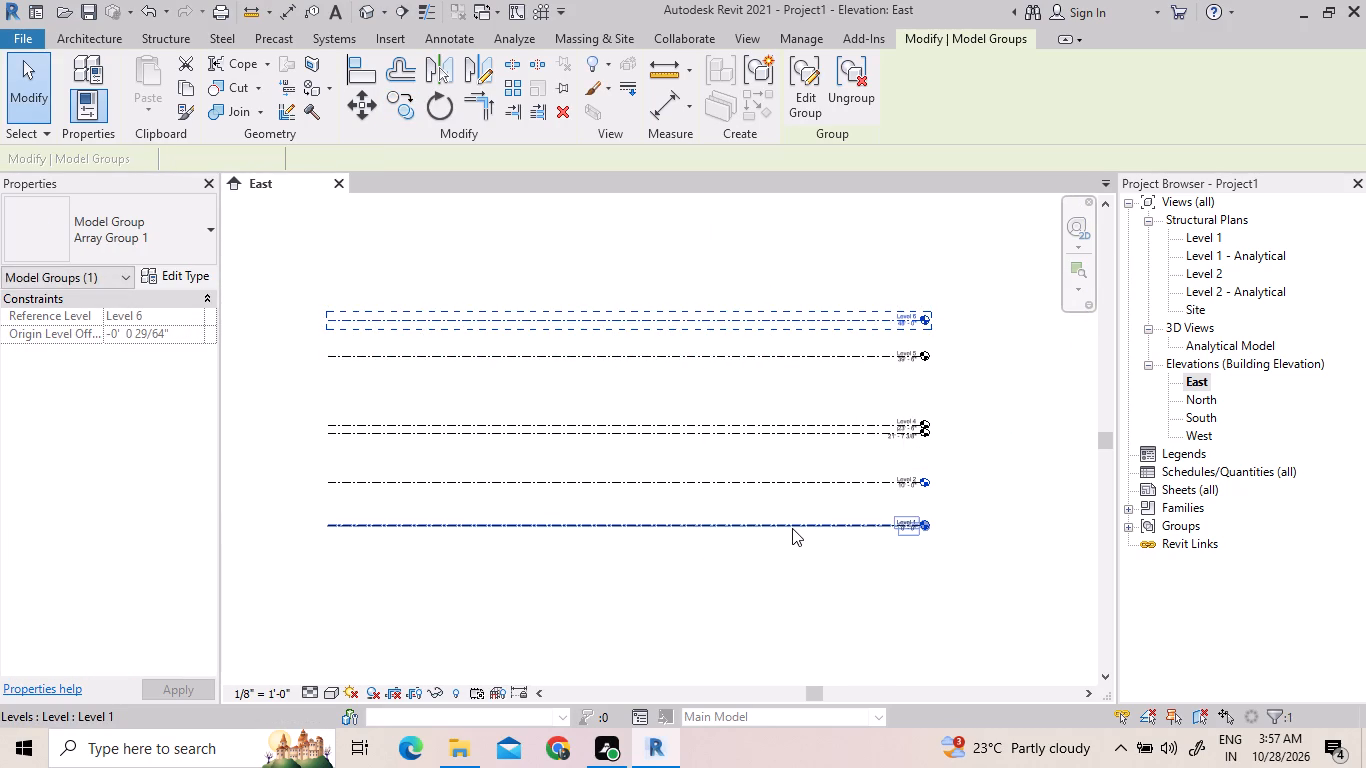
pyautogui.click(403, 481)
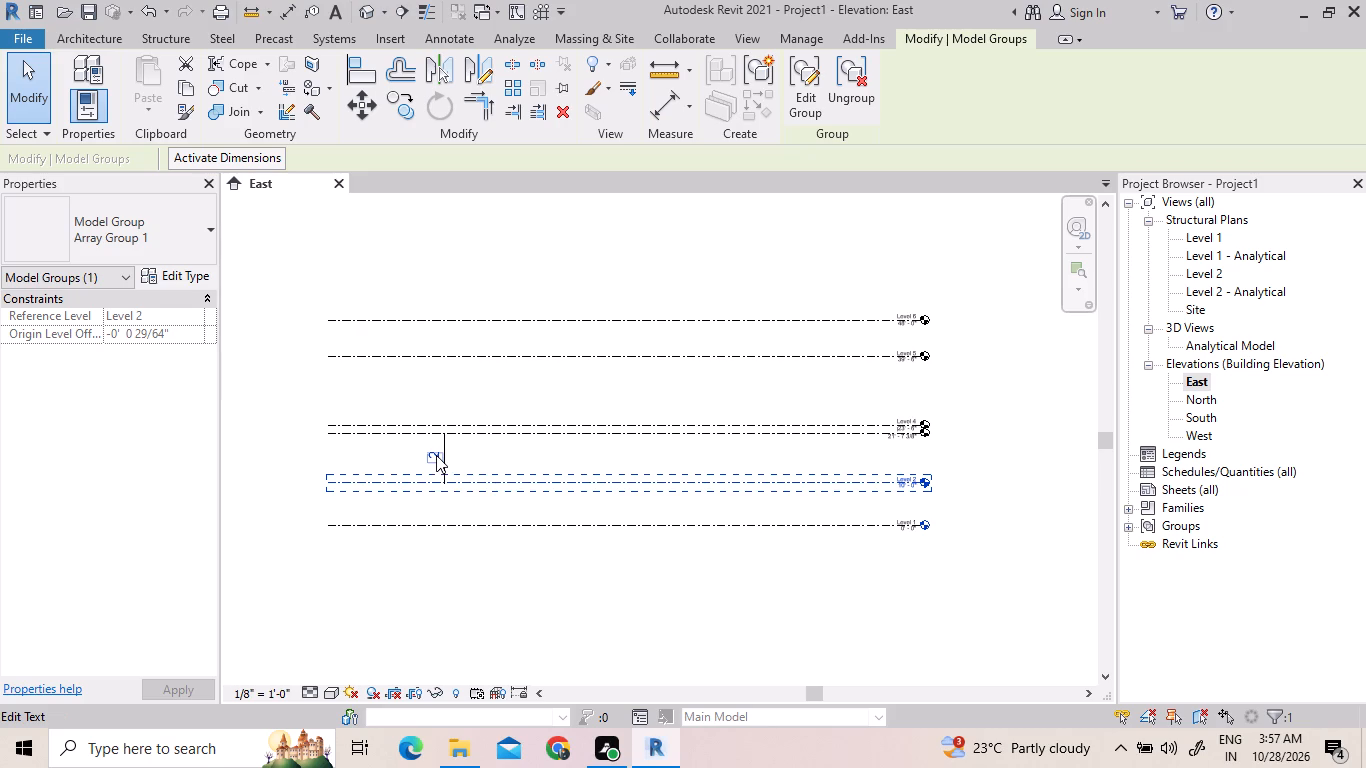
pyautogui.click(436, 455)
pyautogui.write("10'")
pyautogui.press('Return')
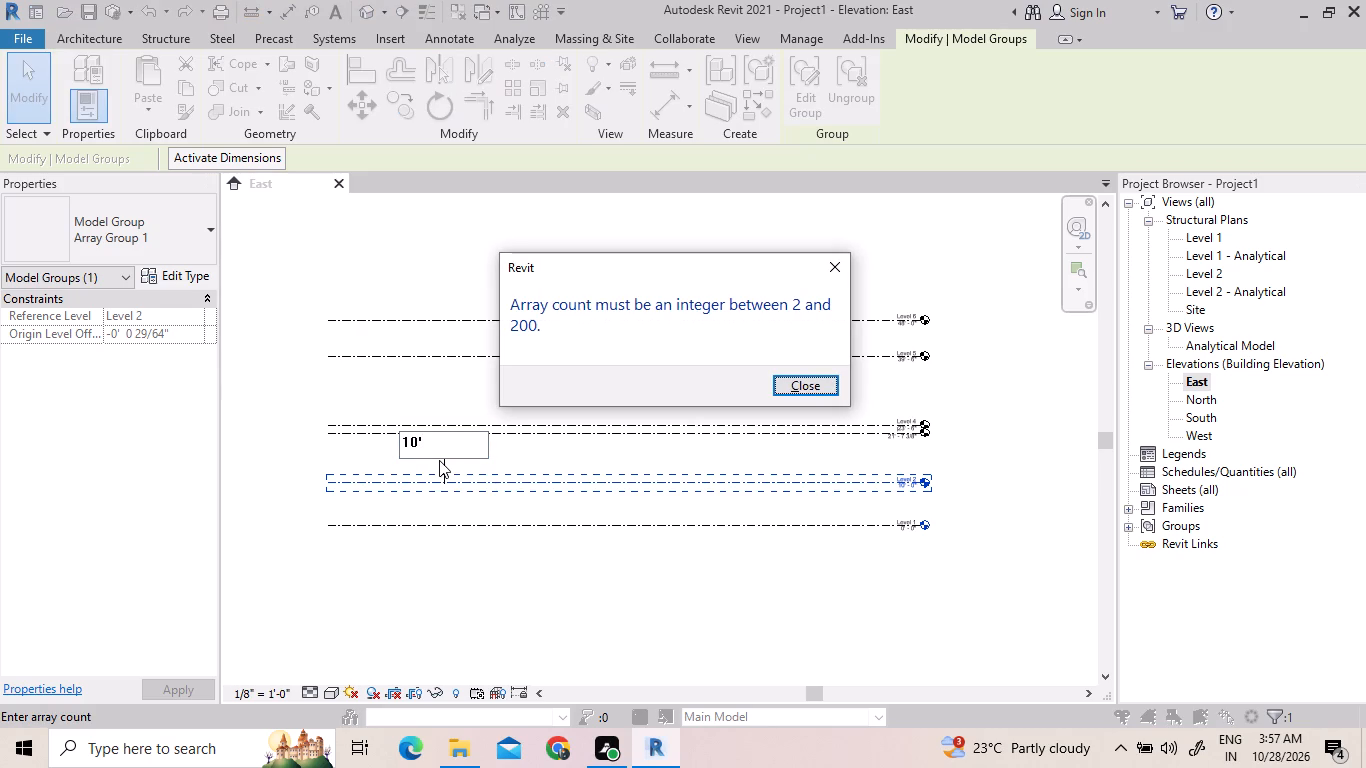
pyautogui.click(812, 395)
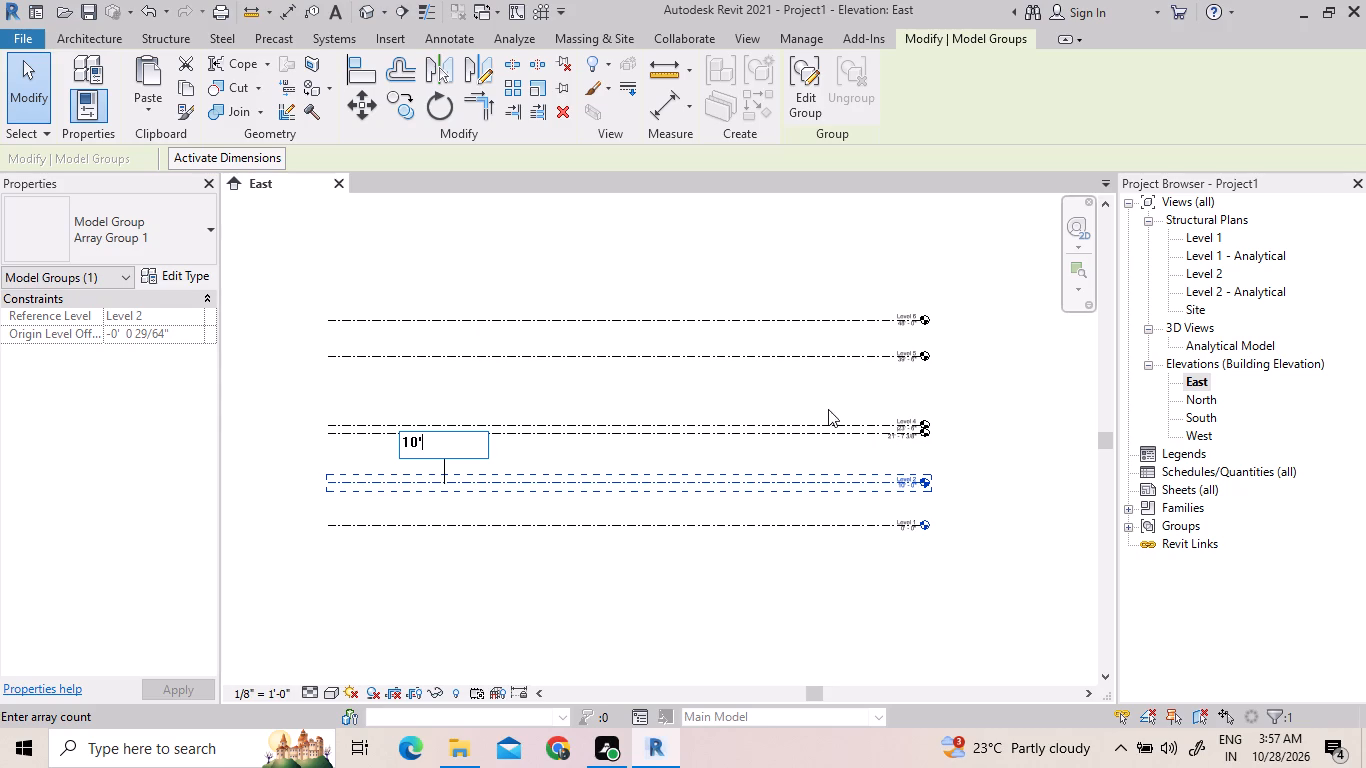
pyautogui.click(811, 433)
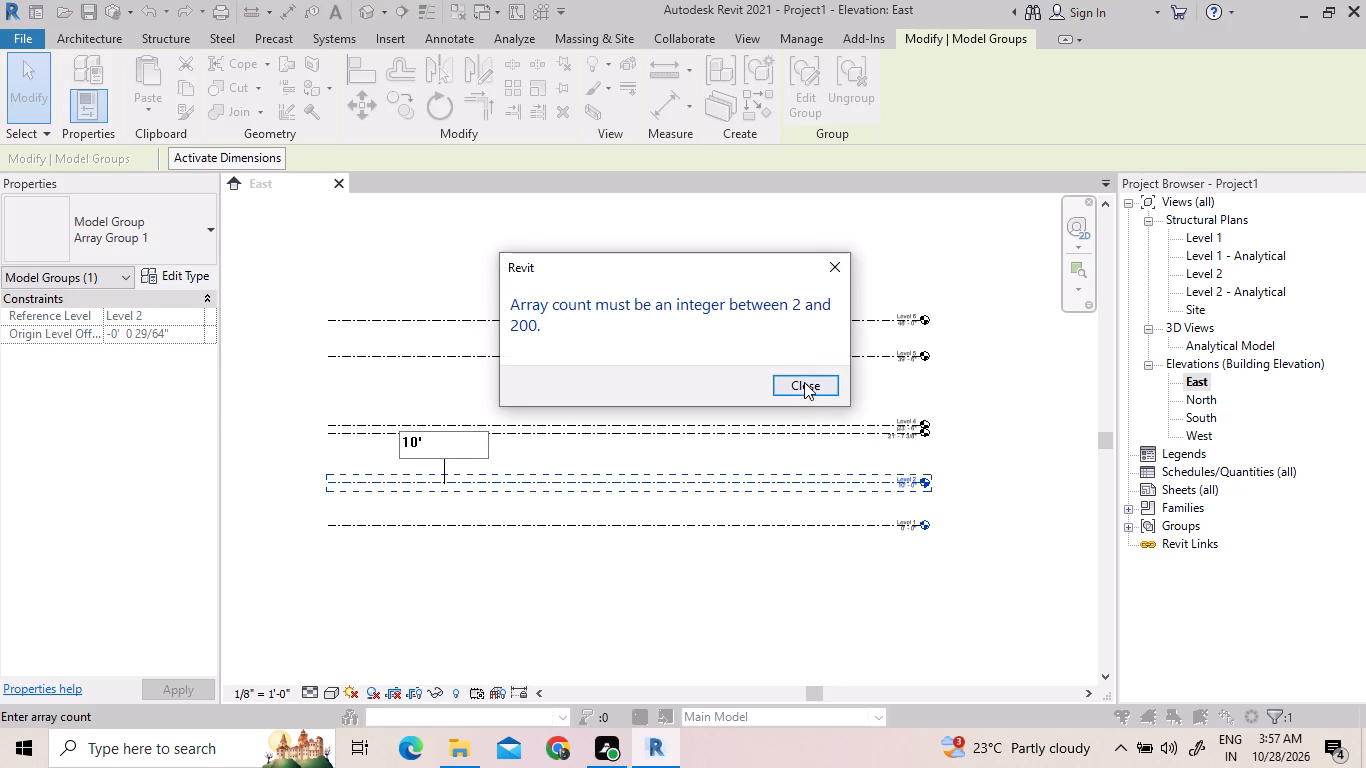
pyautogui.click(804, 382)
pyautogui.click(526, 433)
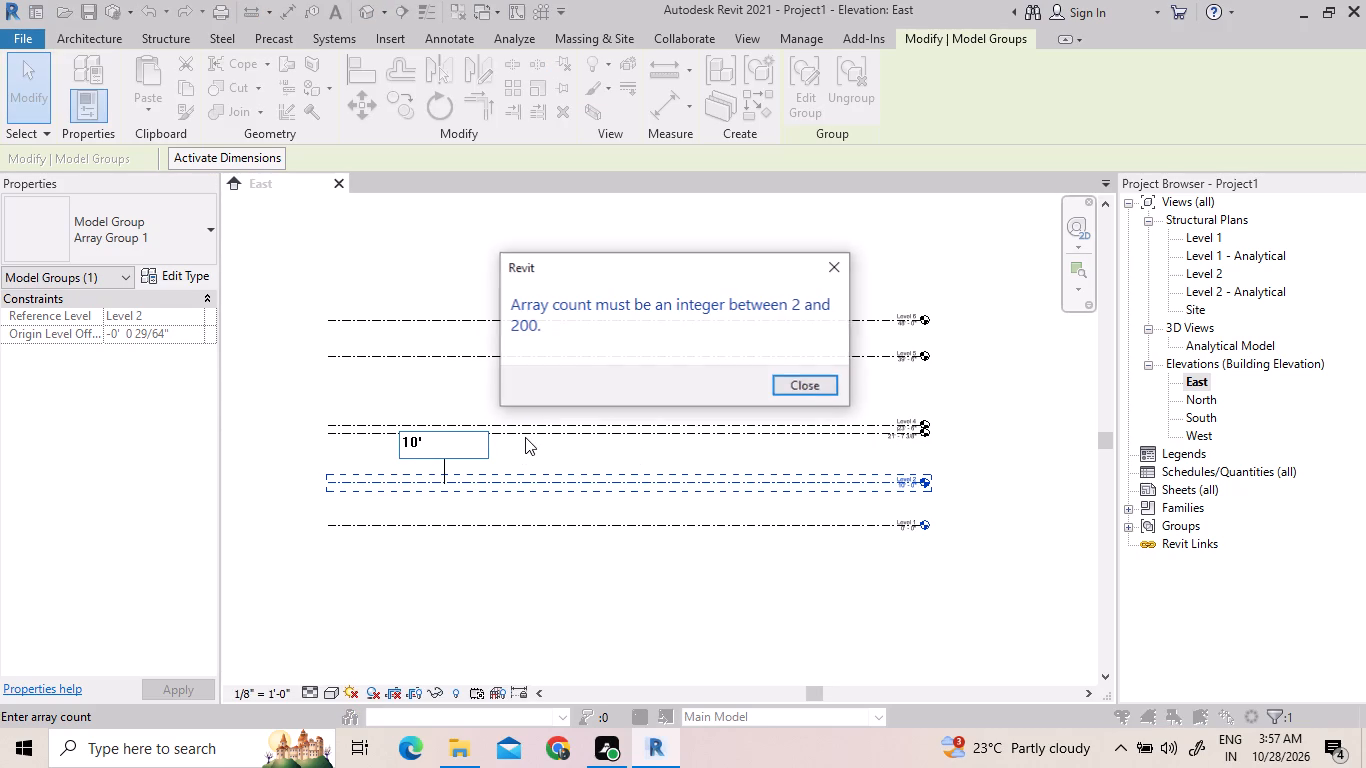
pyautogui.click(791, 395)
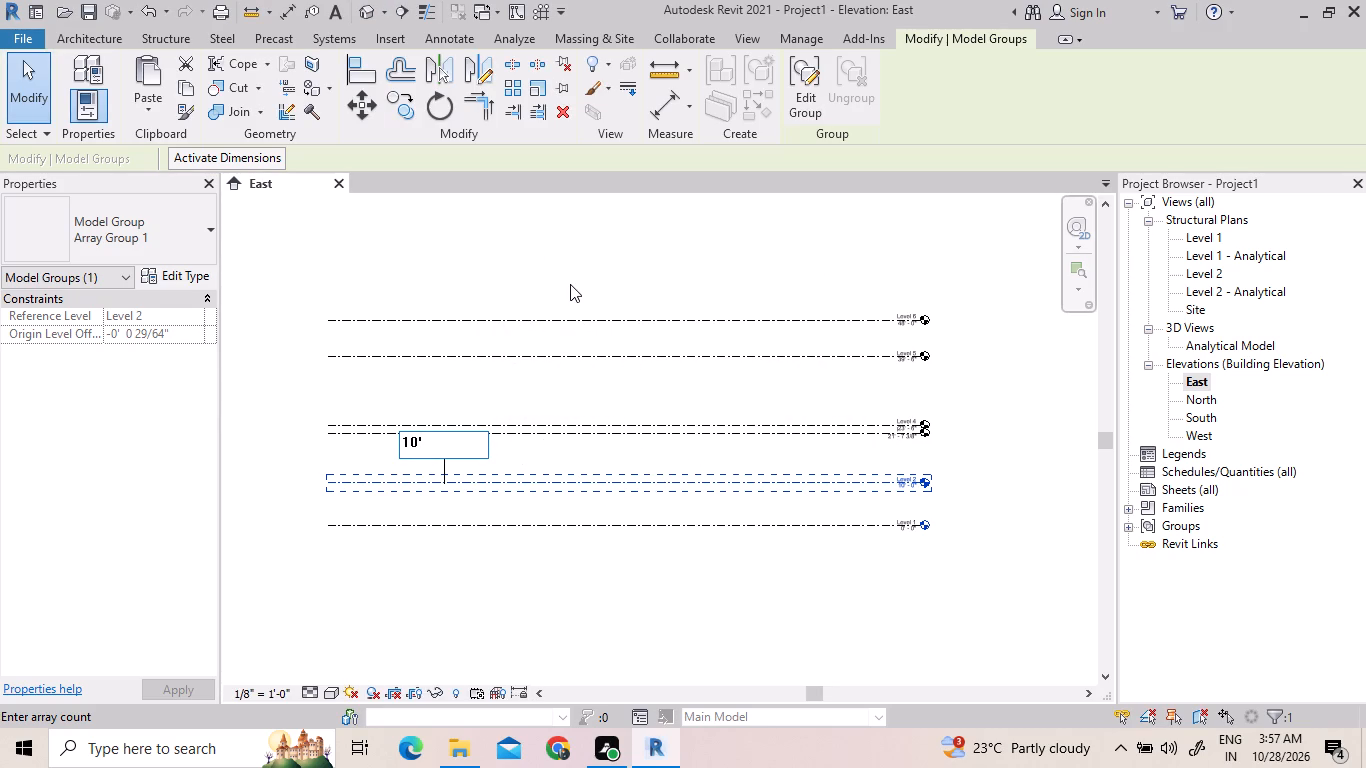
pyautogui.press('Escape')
# Move the Level 3, Level 5 and Level 6 groups down to about 17' - 3", 30' - 8" and 37' - 9" respectively.
pyautogui.click(522, 434)
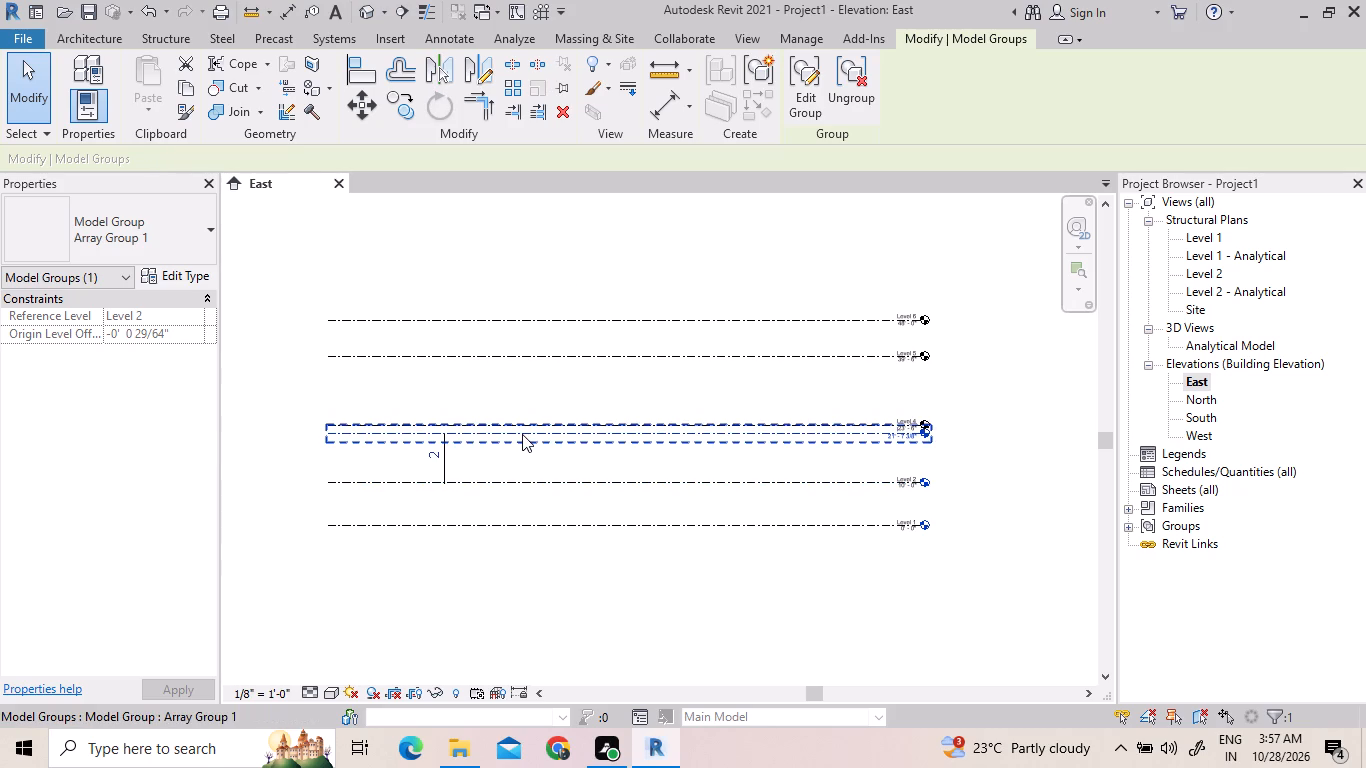
pyautogui.click(522, 434)
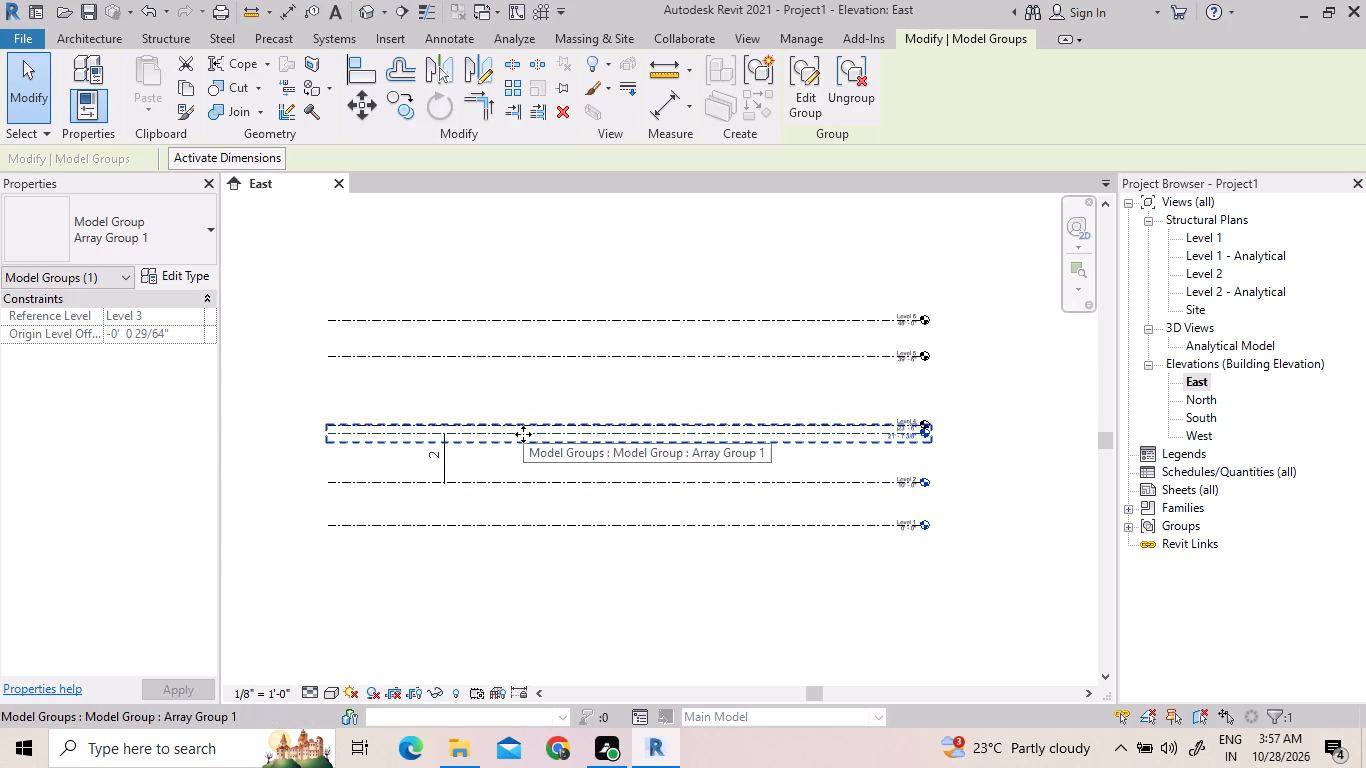
pyautogui.press('Escape')
pyautogui.scroll(4, 904, 427)
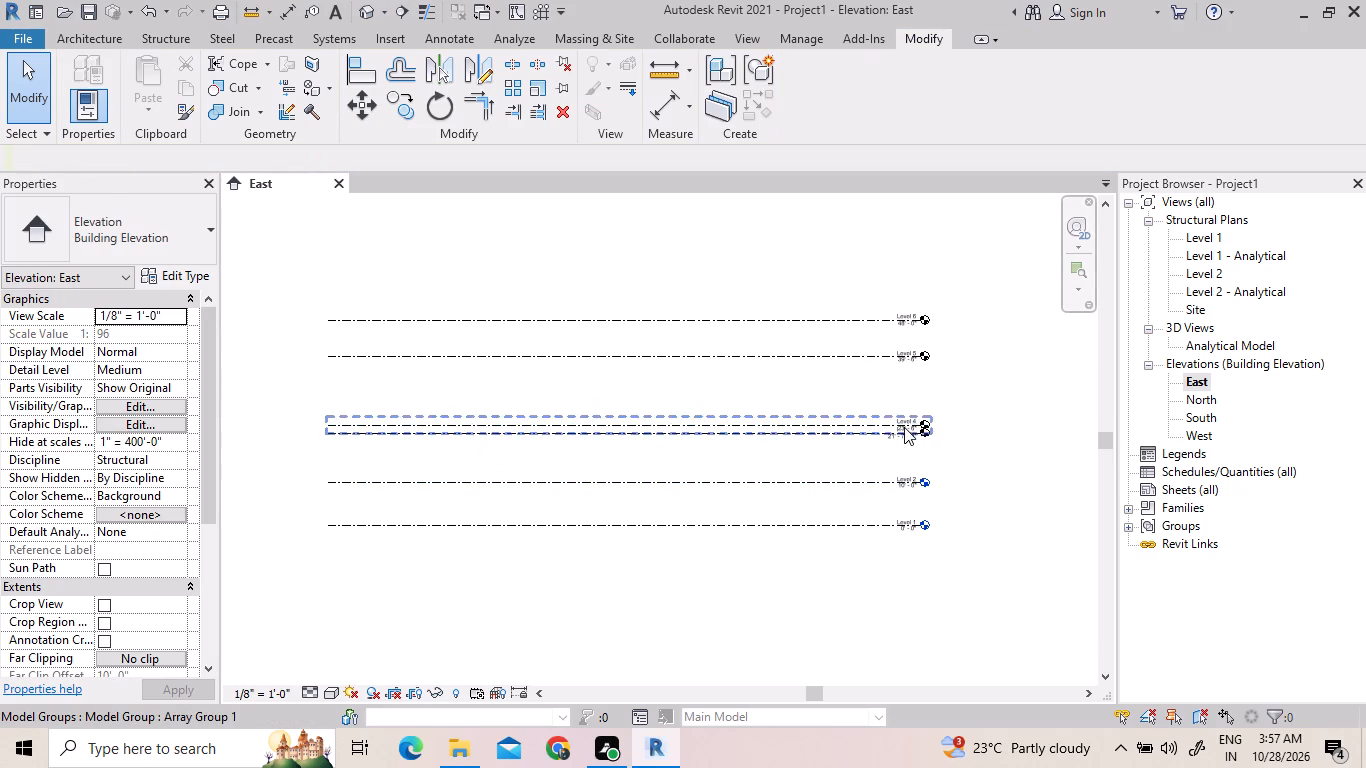
pyautogui.scroll(4, 970, 423)
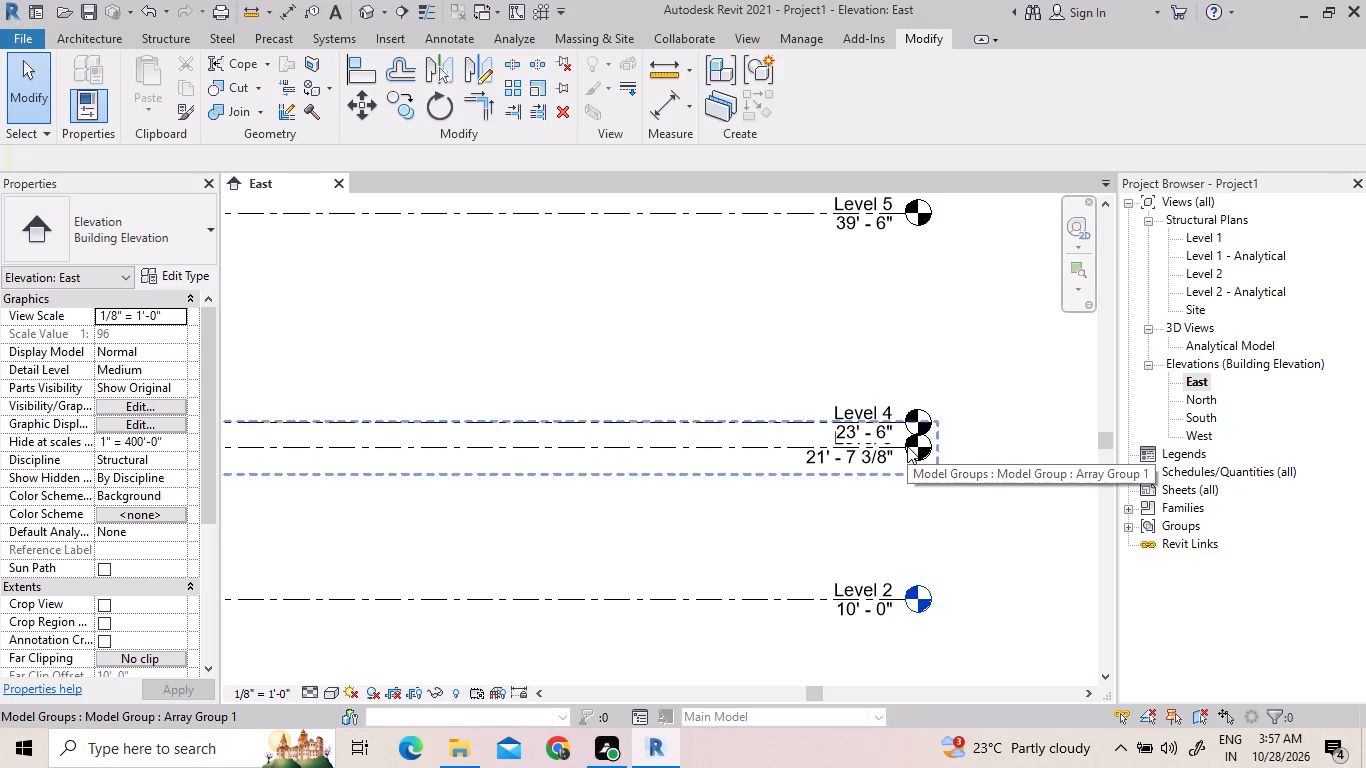
pyautogui.moveTo(907, 446); pyautogui.dragTo(907, 503)
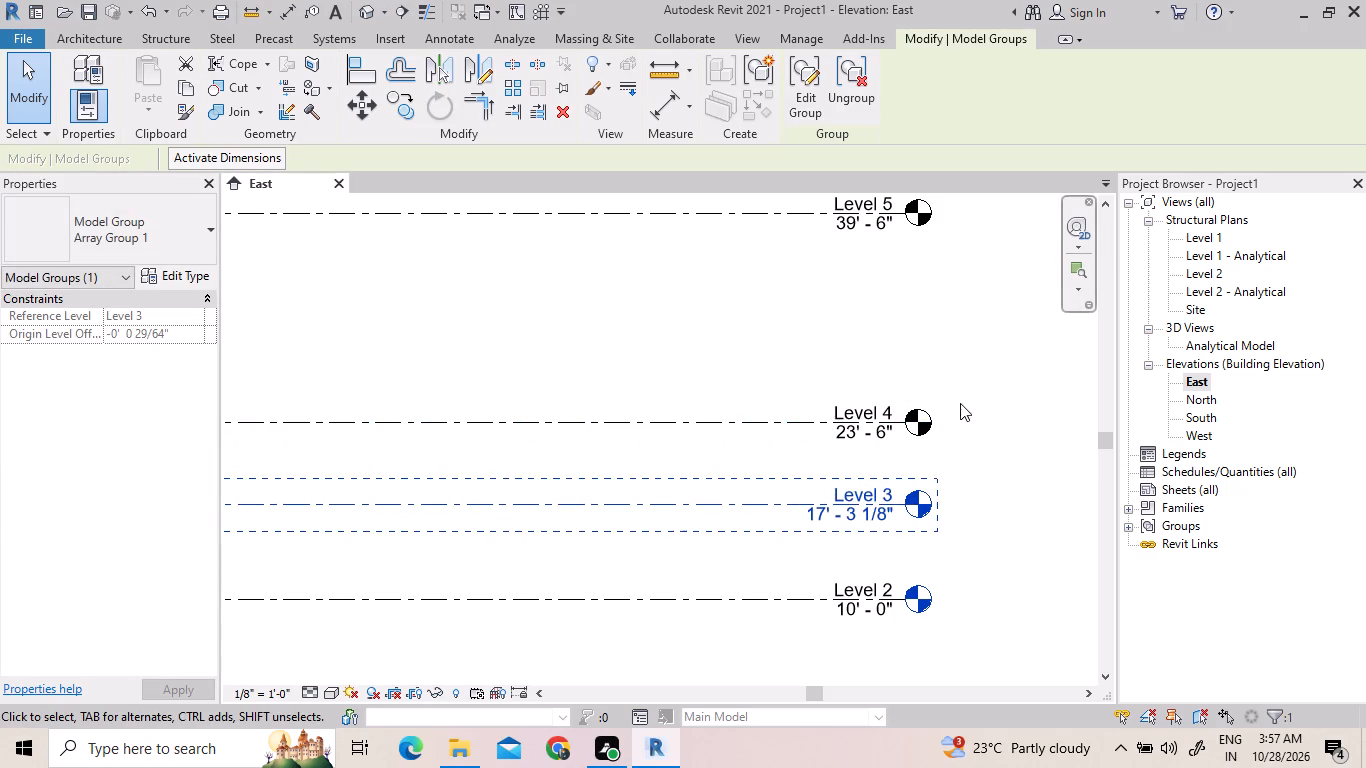
pyautogui.moveTo(908, 208); pyautogui.dragTo(909, 324)
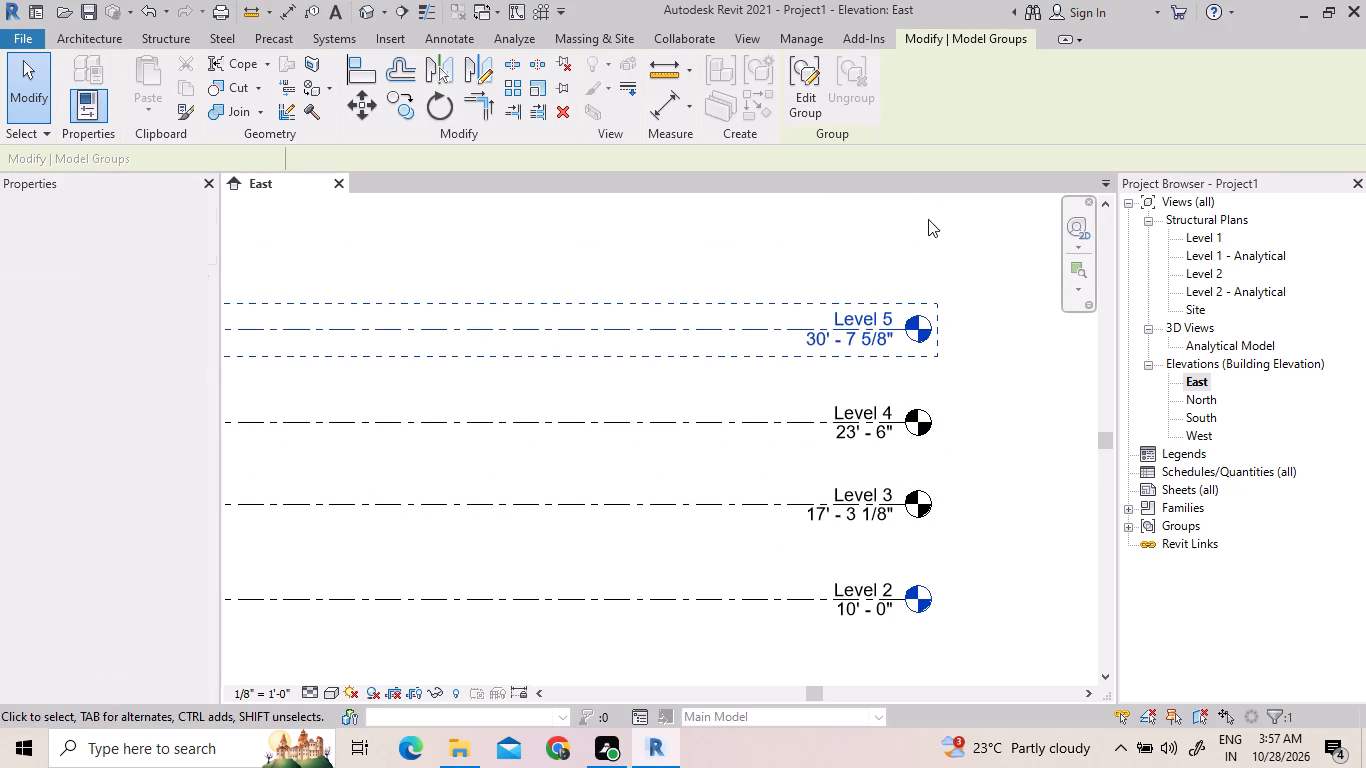
pyautogui.scroll(-6, 928, 318)
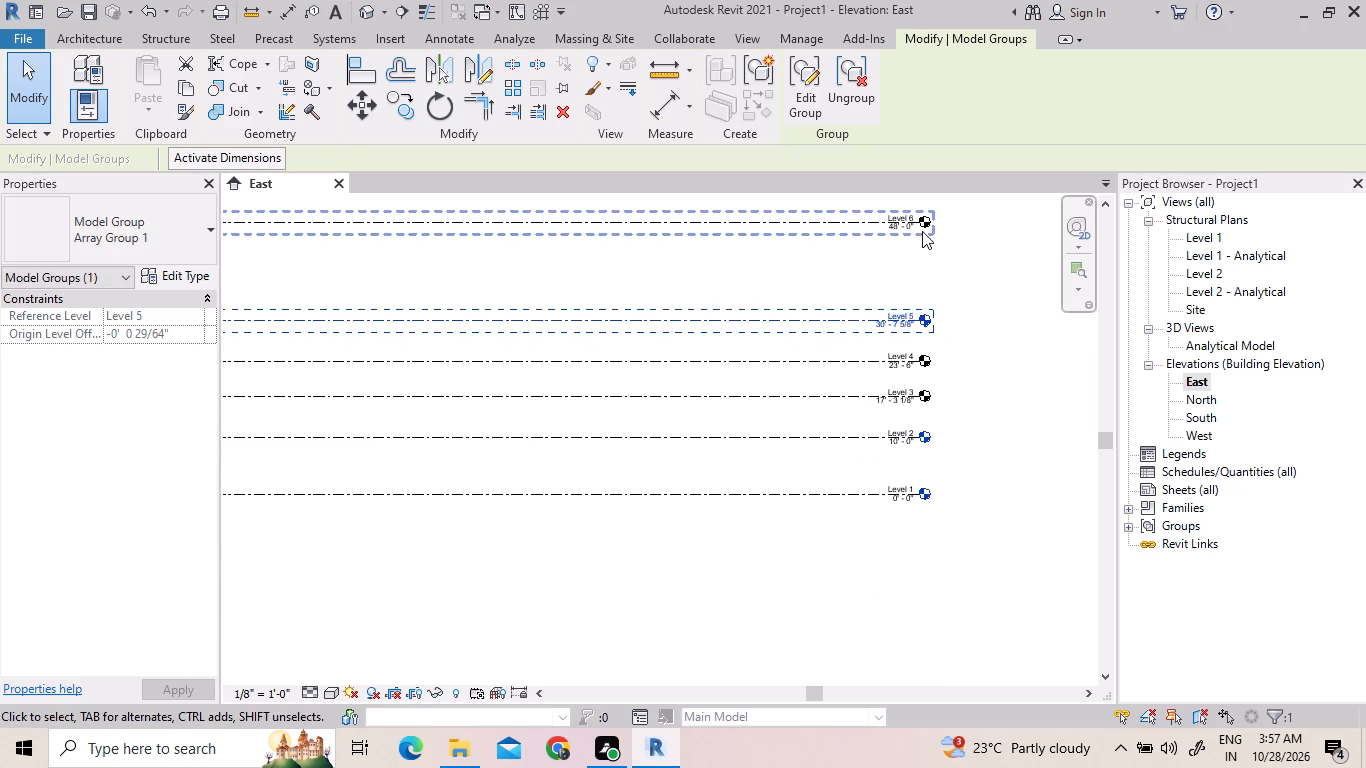
pyautogui.moveTo(921, 227); pyautogui.dragTo(918, 285)
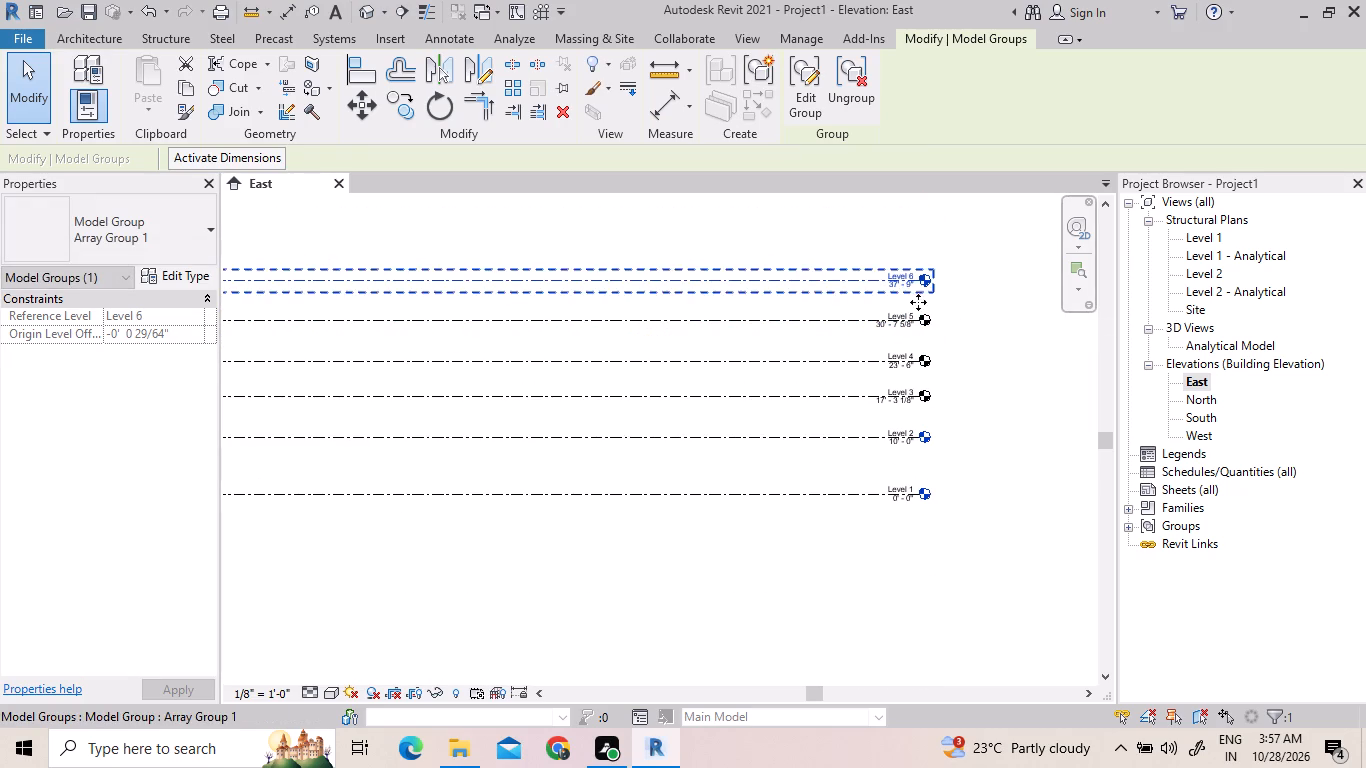
# Open the Level 3 array group for editing.
pyautogui.scroll(5, 915, 472)
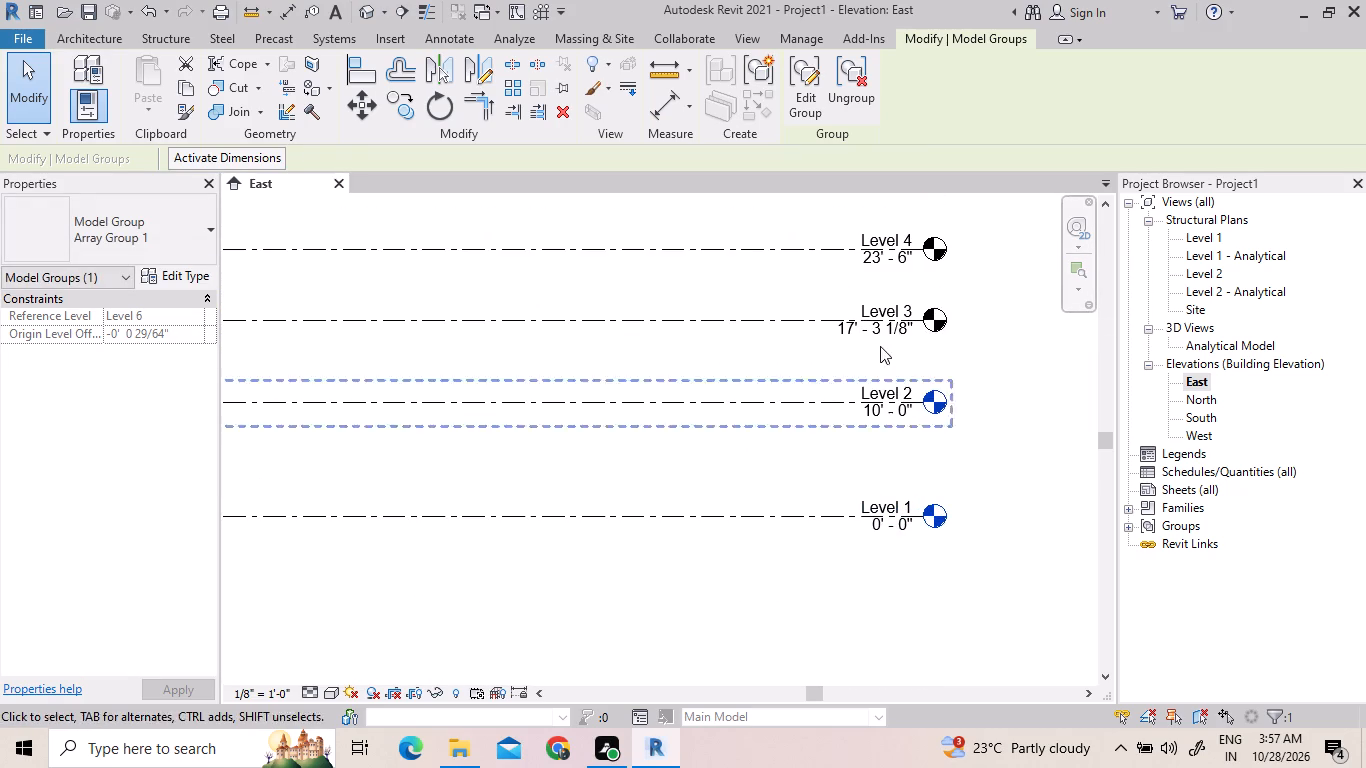
pyautogui.doubleClick(884, 329)
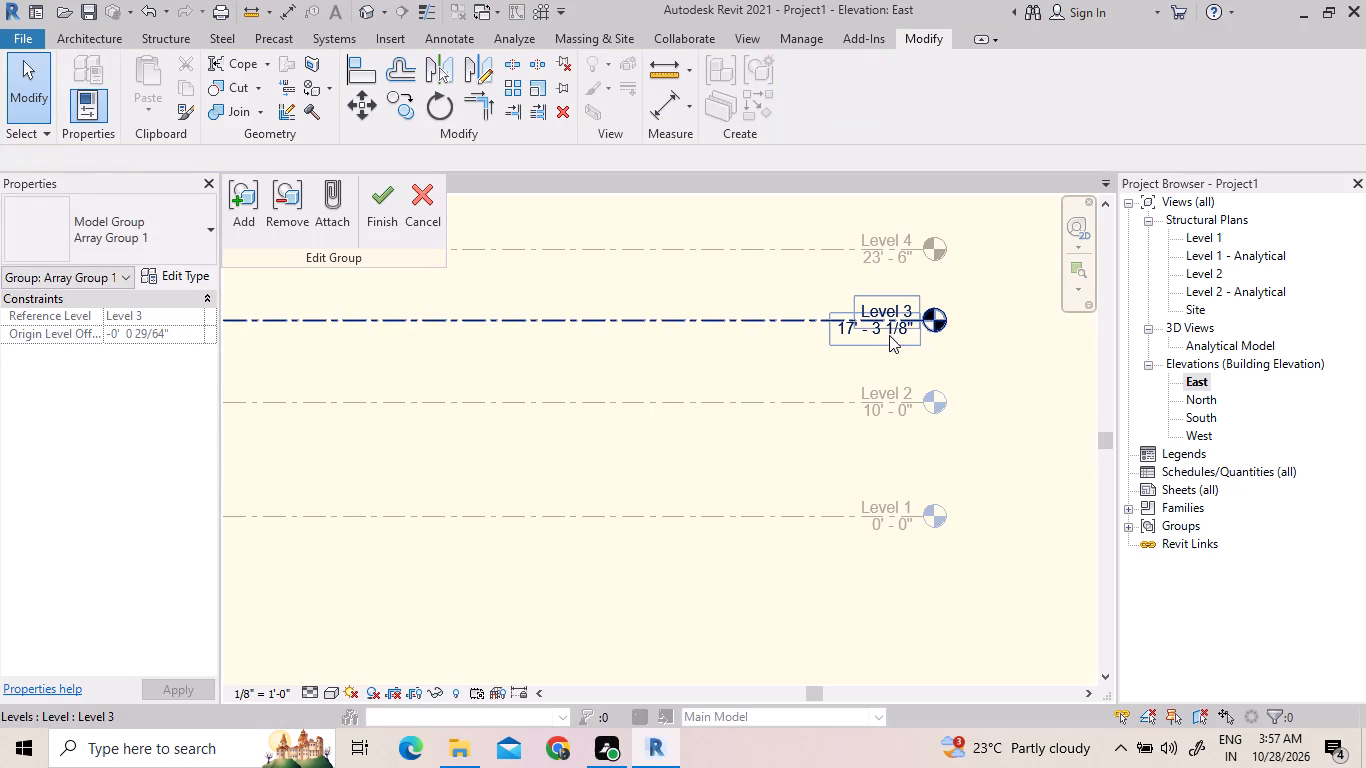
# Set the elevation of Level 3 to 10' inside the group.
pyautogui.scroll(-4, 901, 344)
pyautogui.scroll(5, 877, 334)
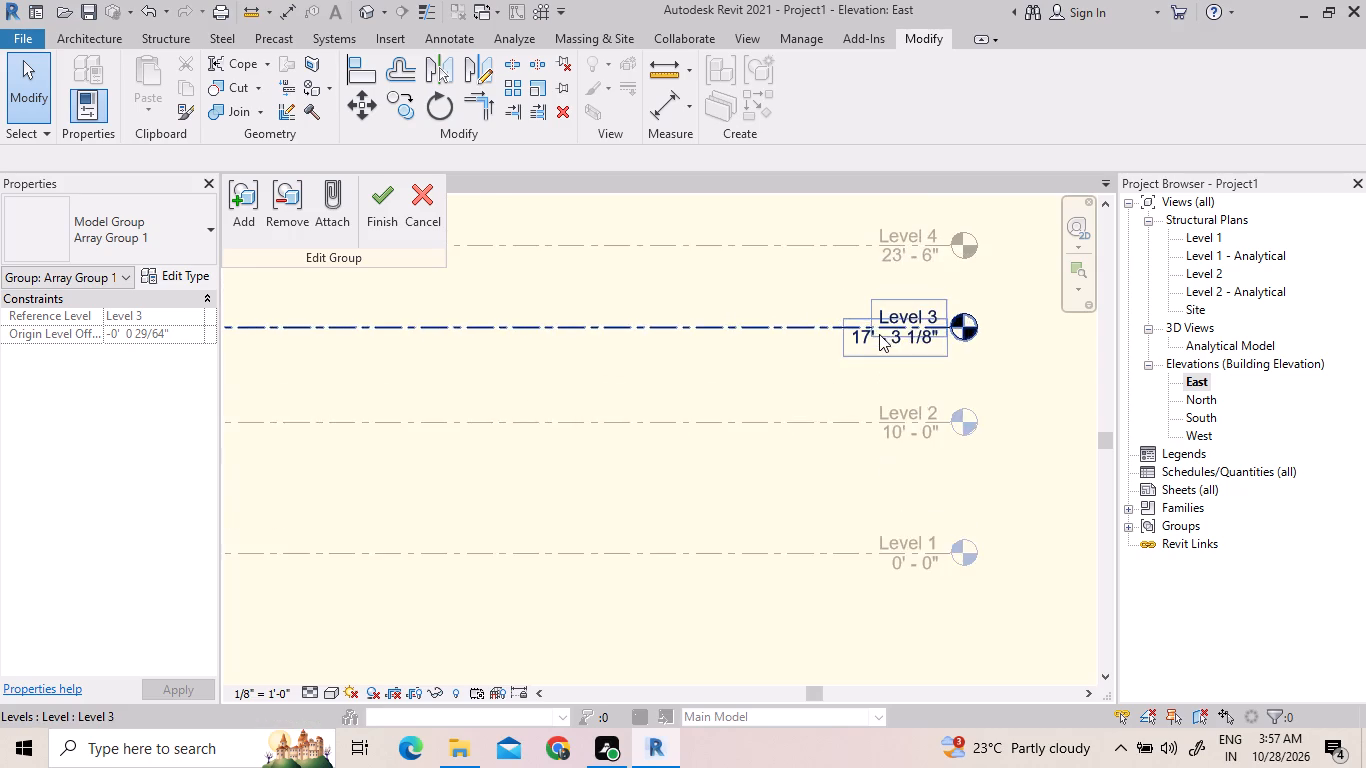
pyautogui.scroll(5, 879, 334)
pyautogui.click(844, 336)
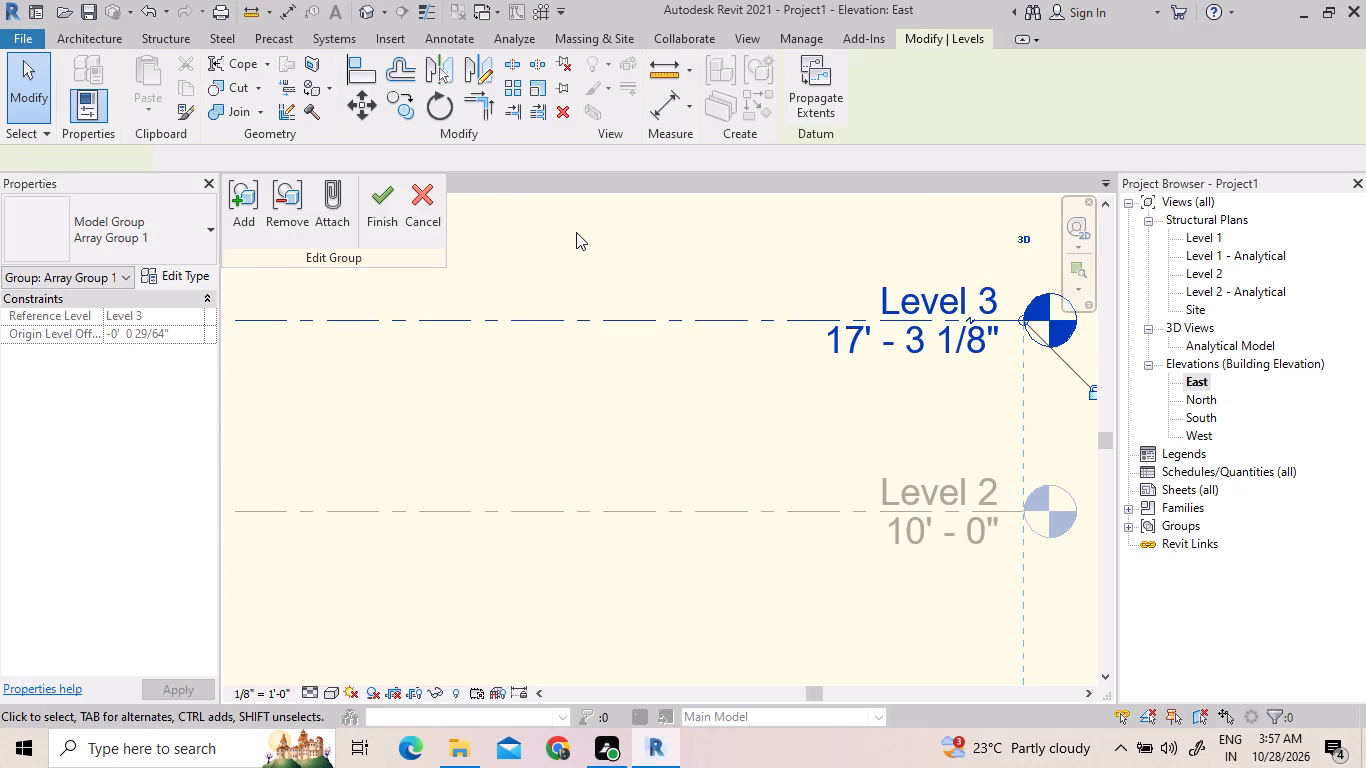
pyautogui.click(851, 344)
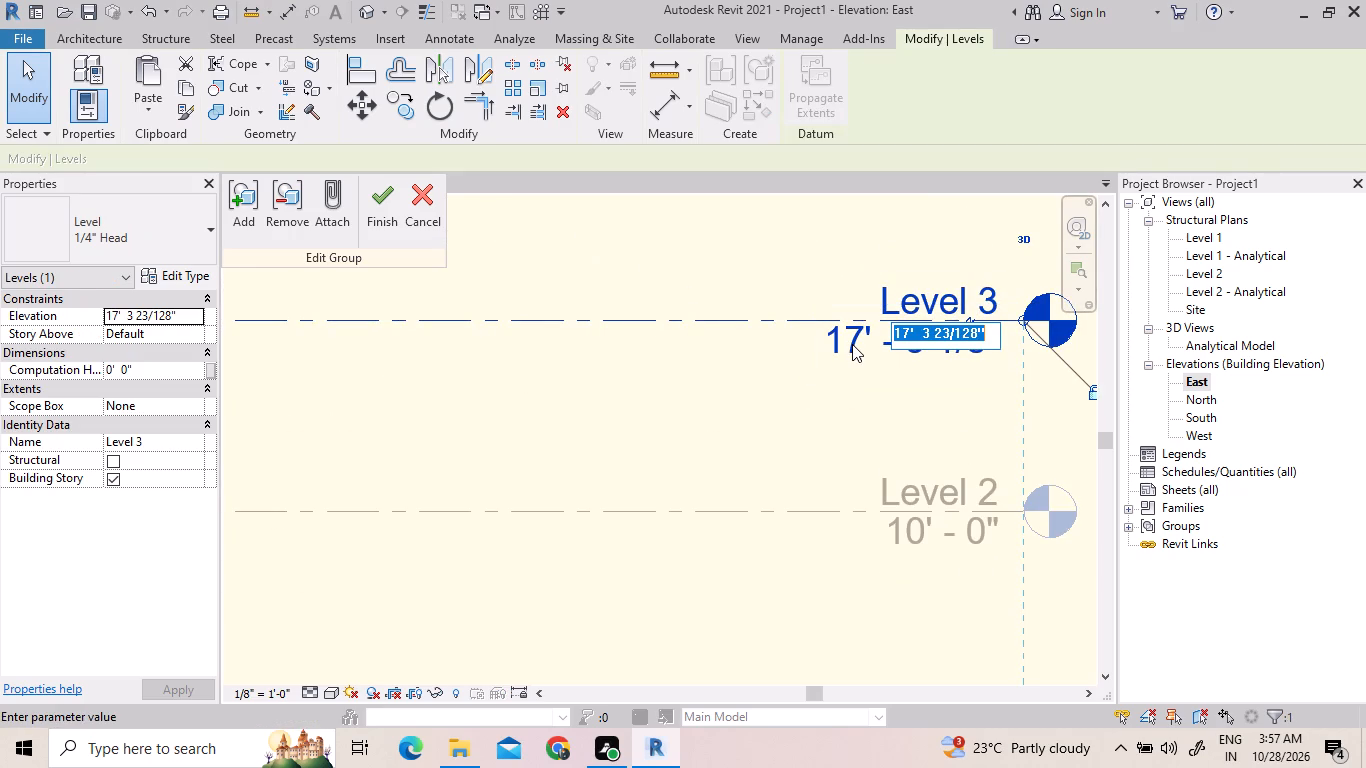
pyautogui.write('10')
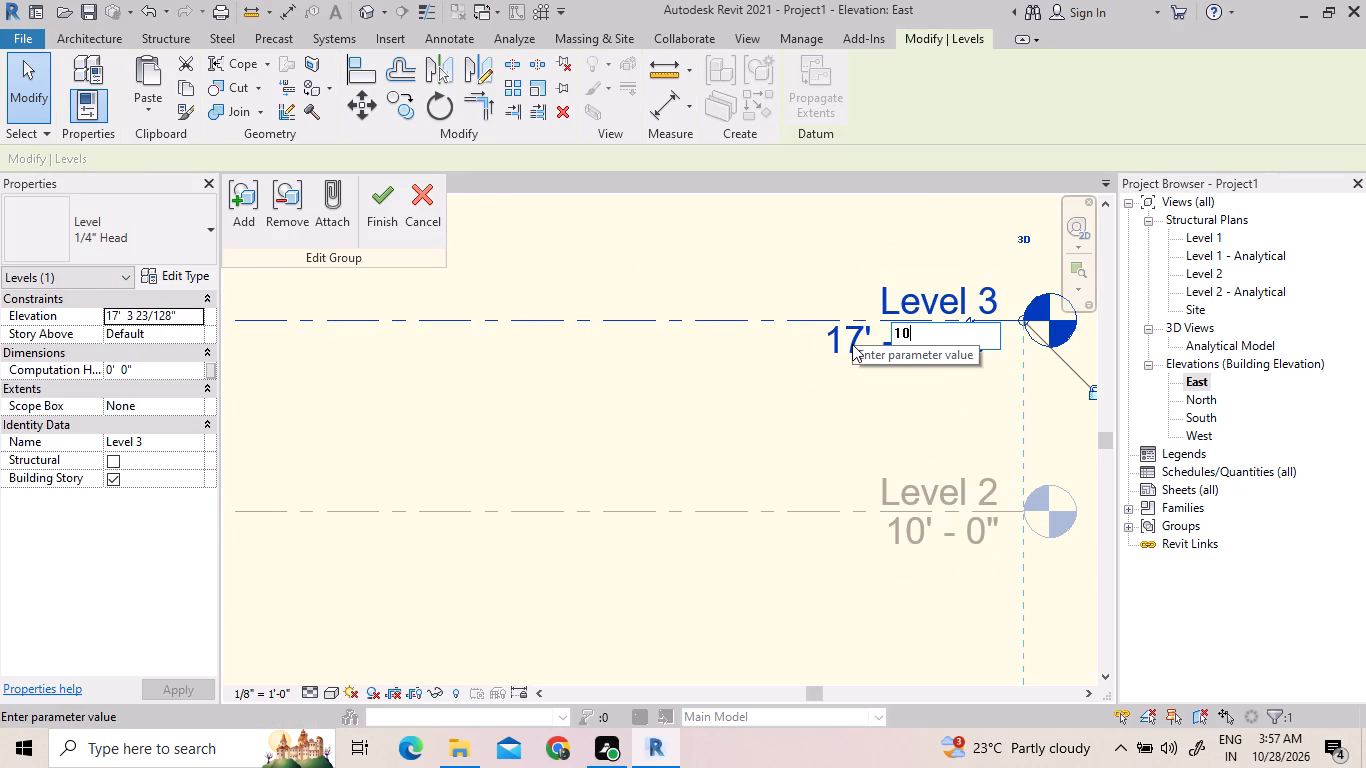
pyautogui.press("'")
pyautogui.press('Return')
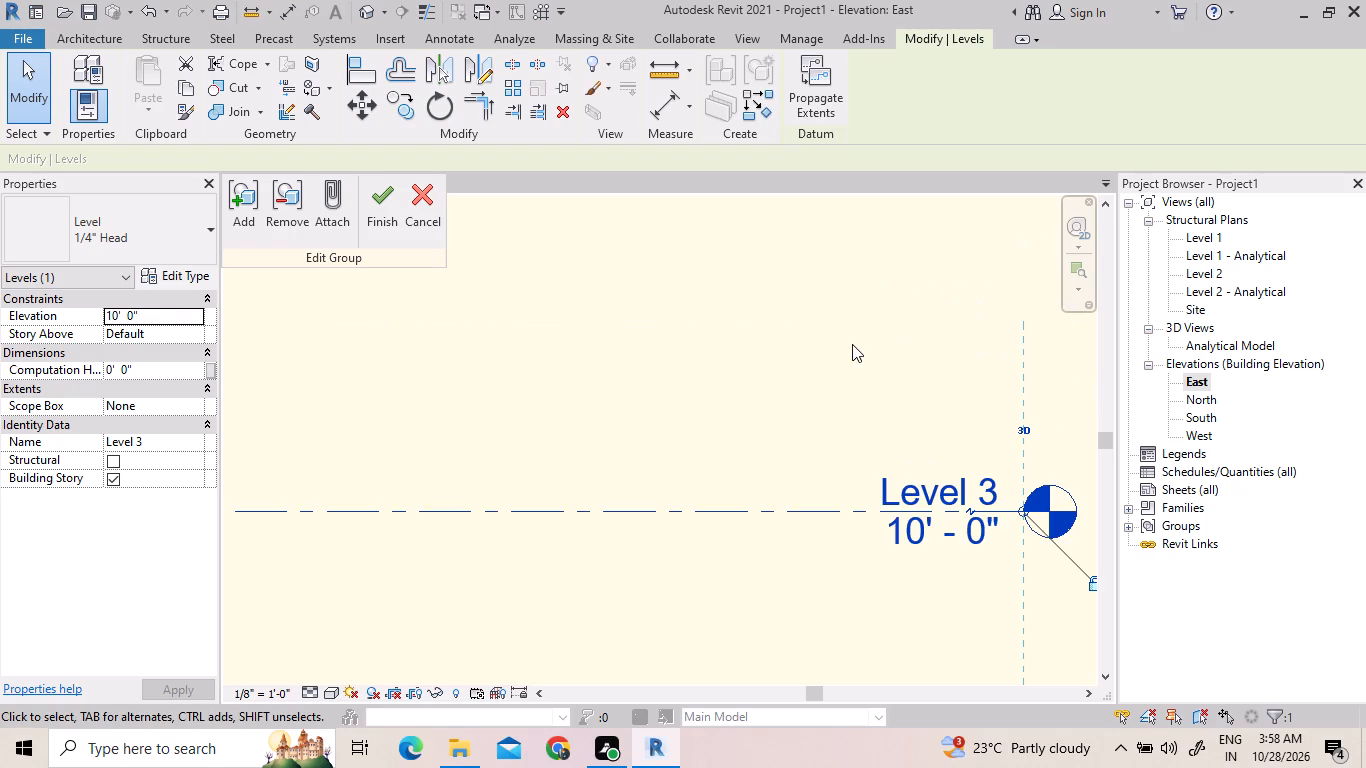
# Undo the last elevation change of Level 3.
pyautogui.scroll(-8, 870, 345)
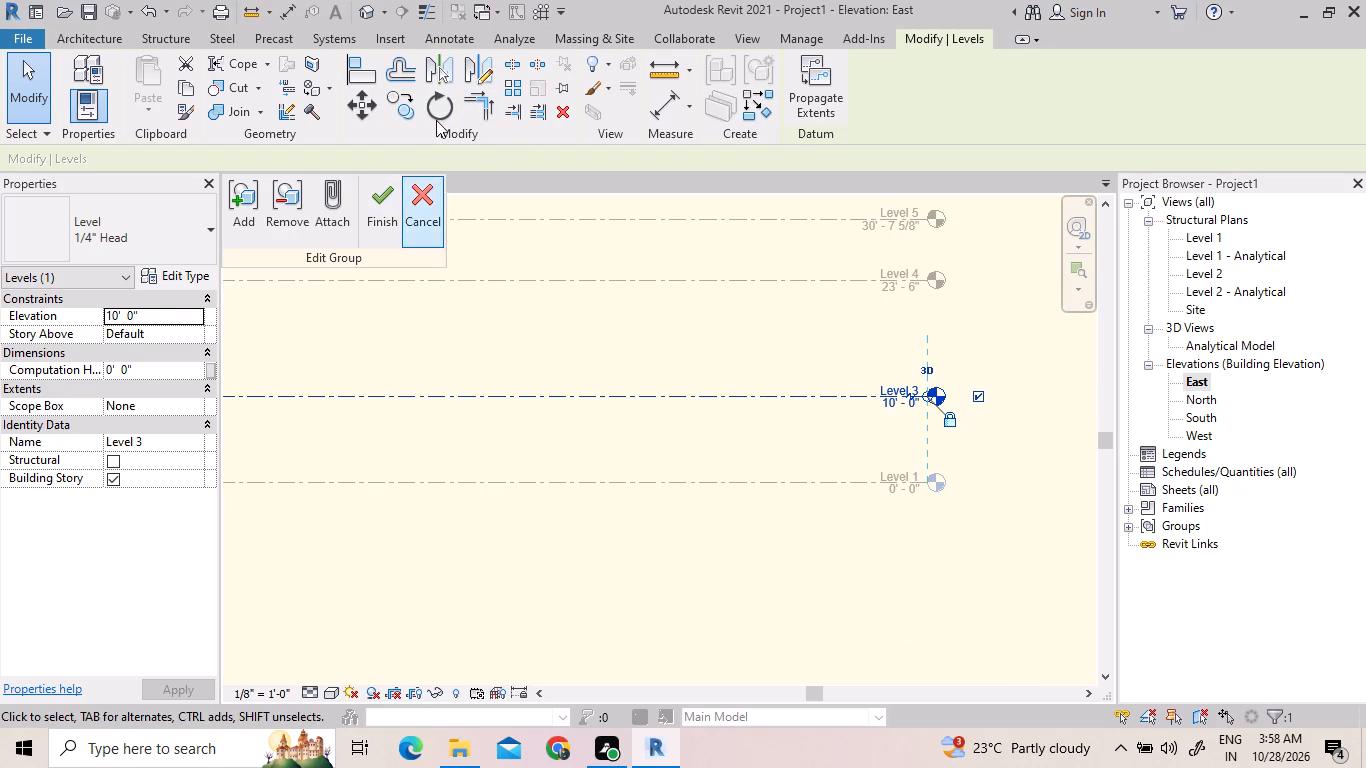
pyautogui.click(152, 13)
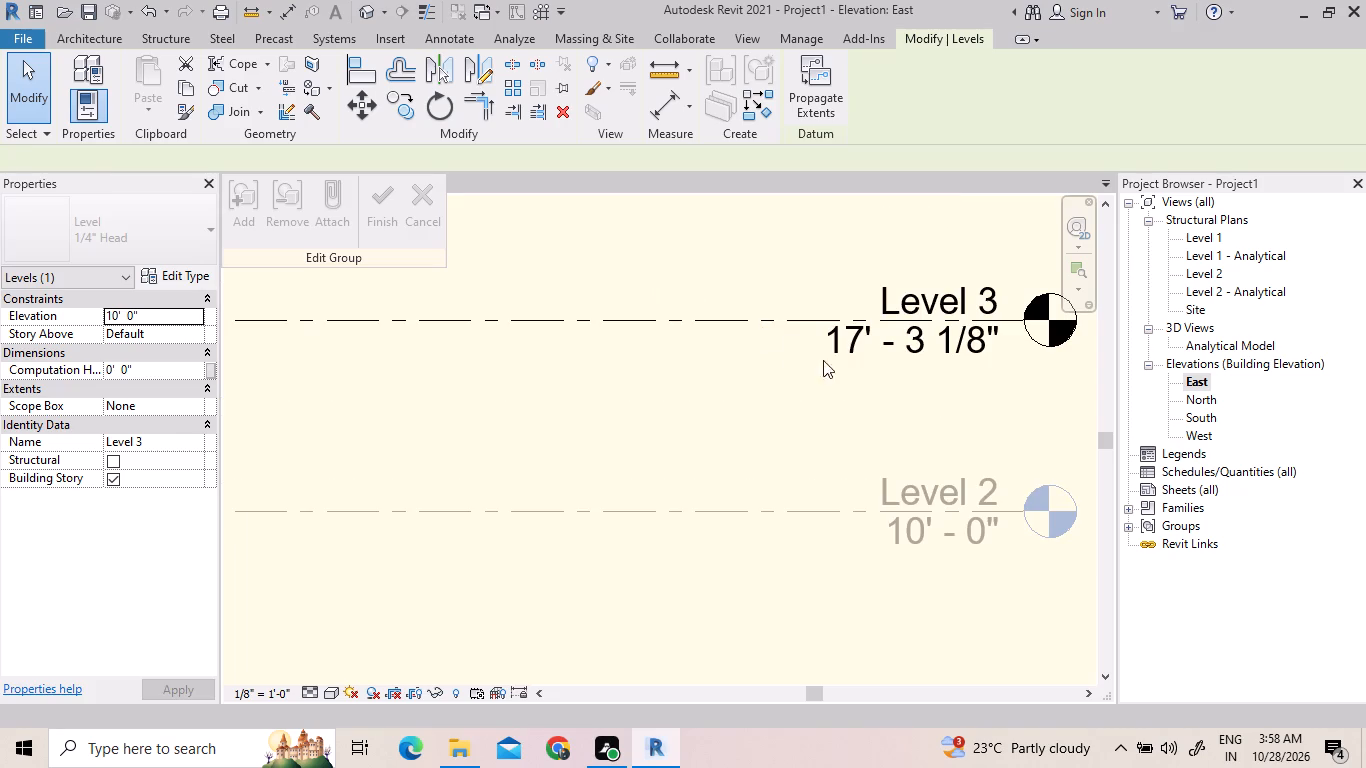
# Set the distance between Level 3 and Level 4 to 10' and finish editing the array group.
pyautogui.scroll(-7, 928, 491)
pyautogui.scroll(-2, 979, 561)
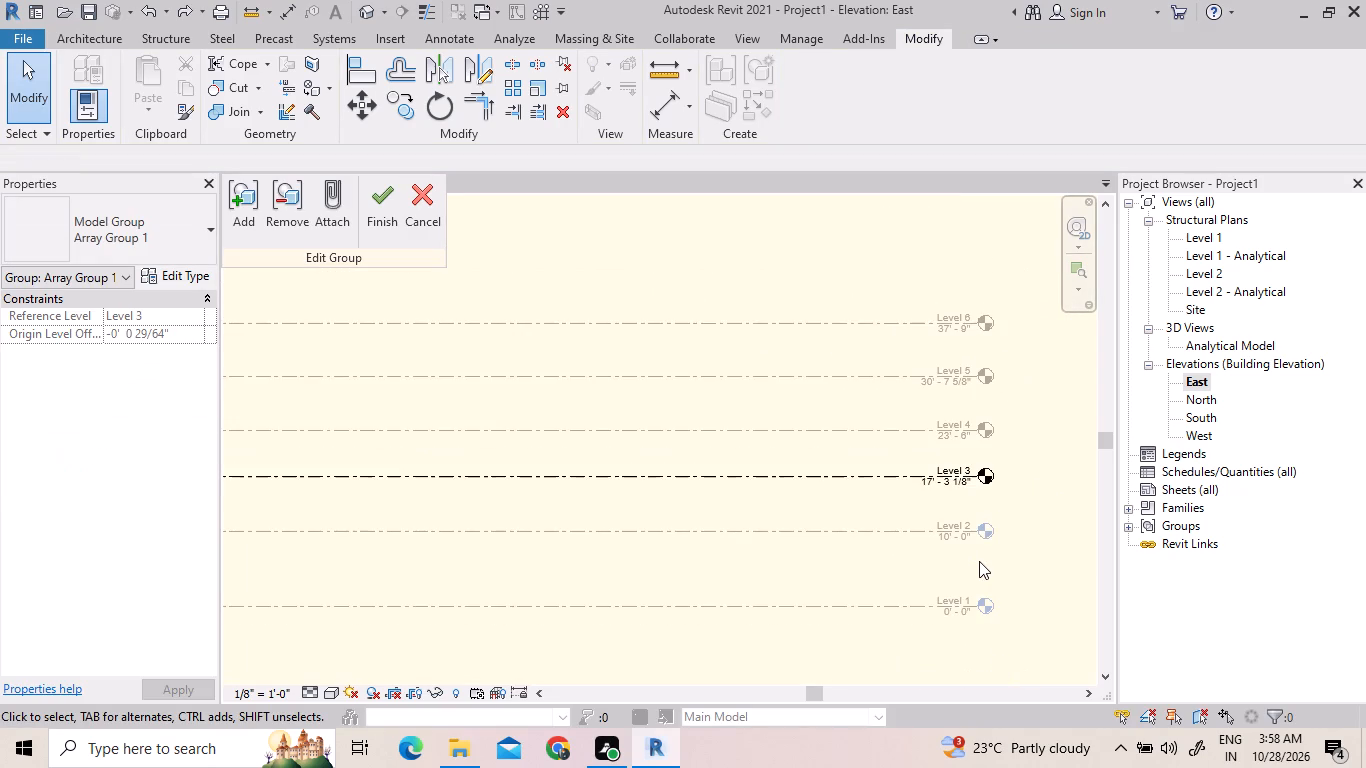
pyautogui.scroll(-4, 740, 512)
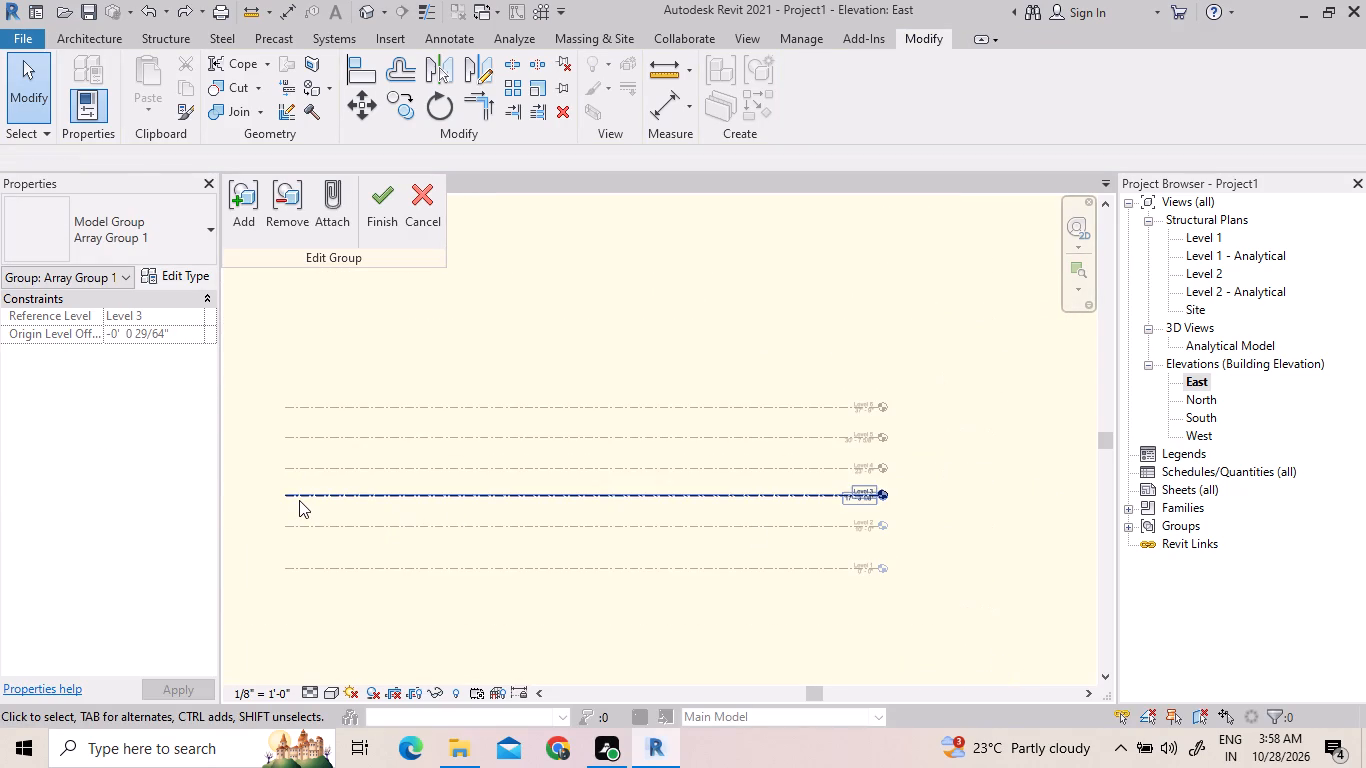
pyautogui.click(301, 500)
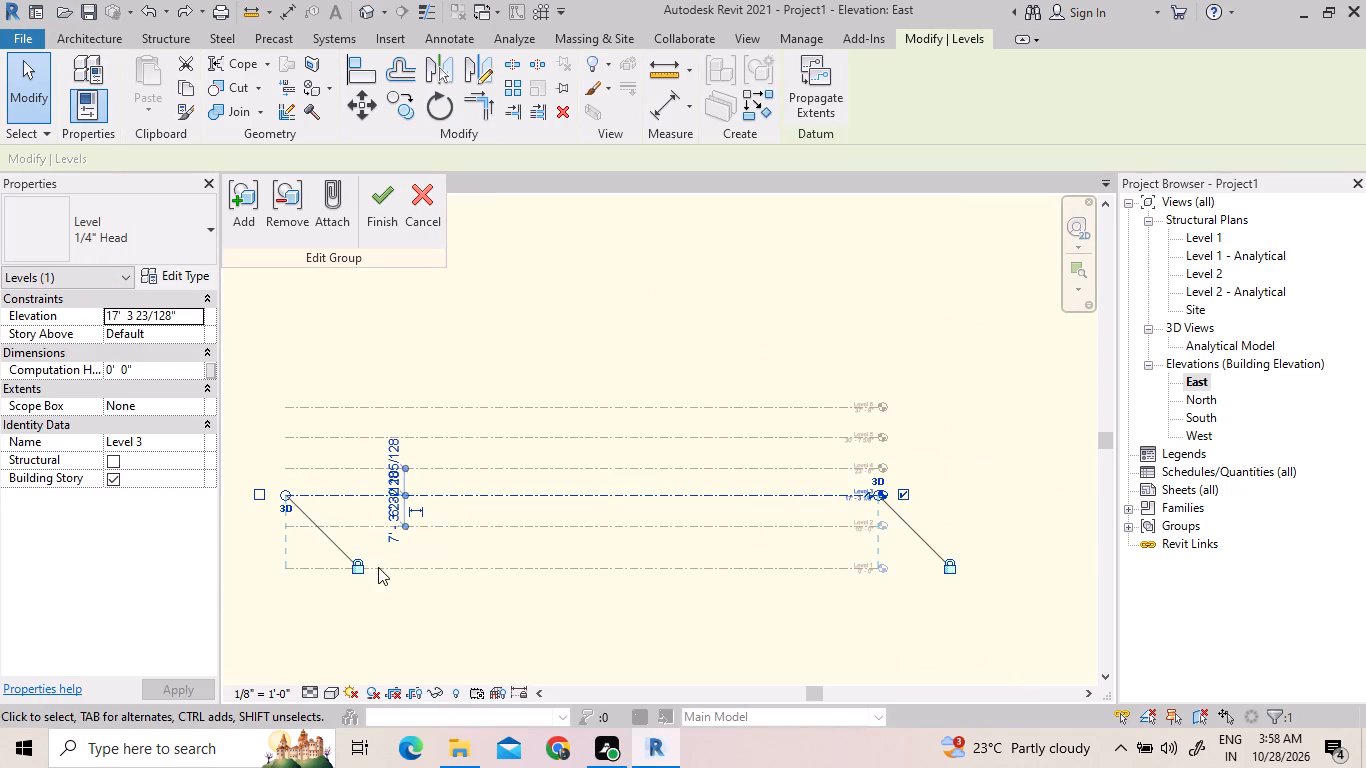
pyautogui.click(378, 573)
pyautogui.click(390, 566)
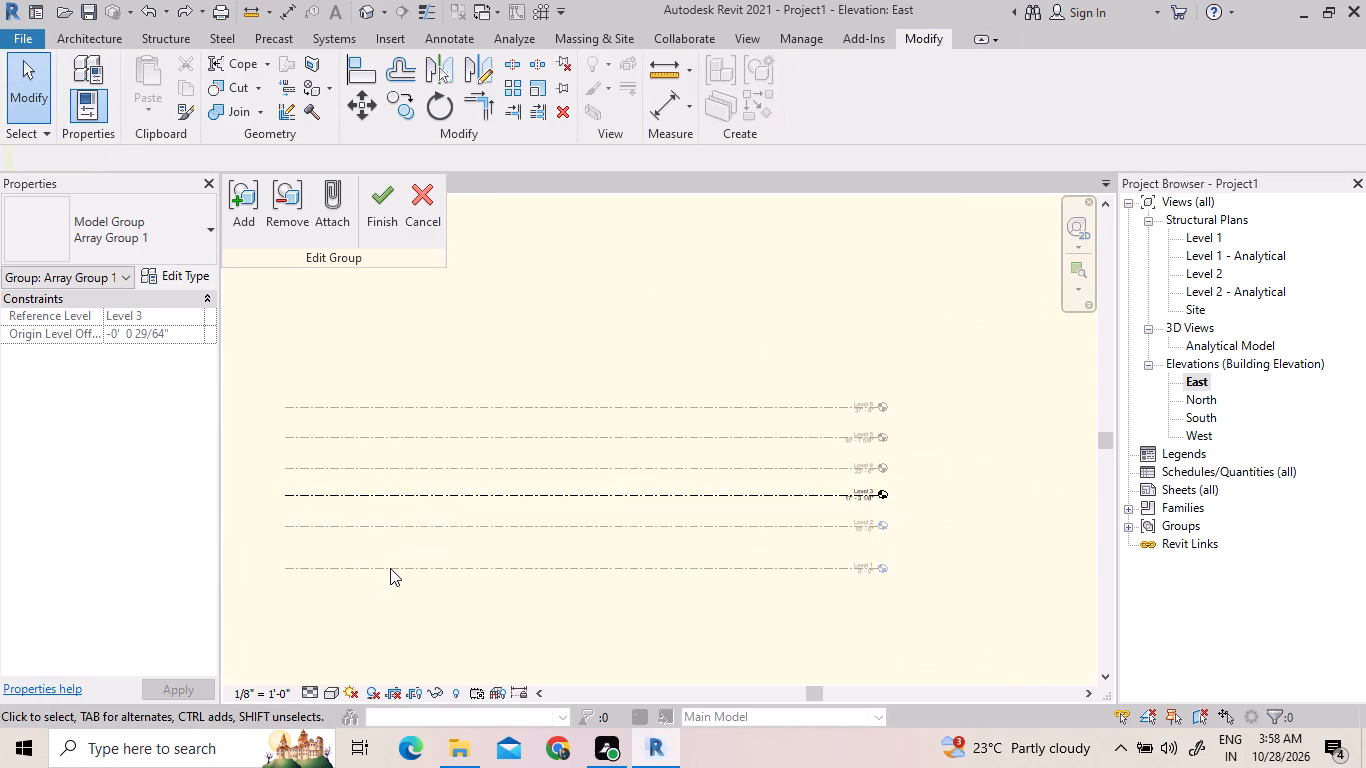
pyautogui.doubleClick(390, 568)
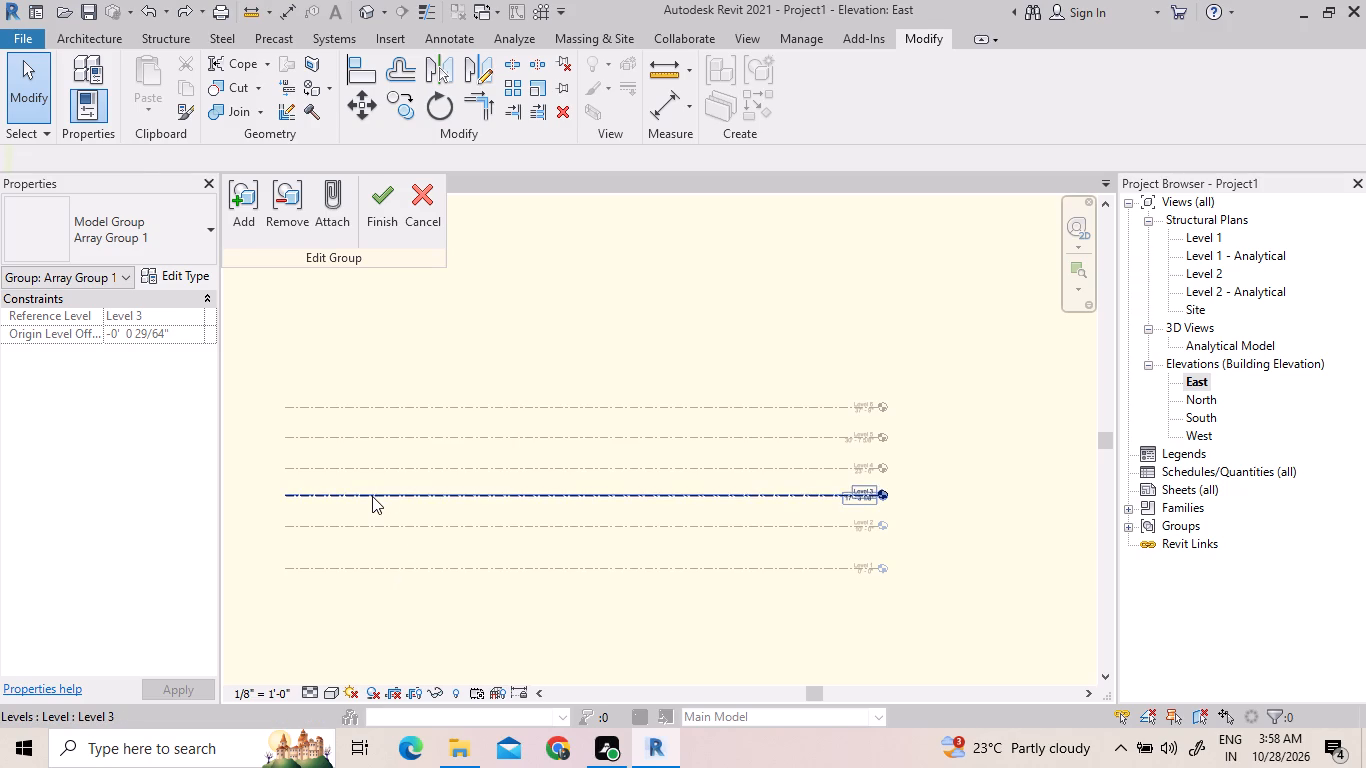
pyautogui.click(372, 495)
pyautogui.click(388, 514)
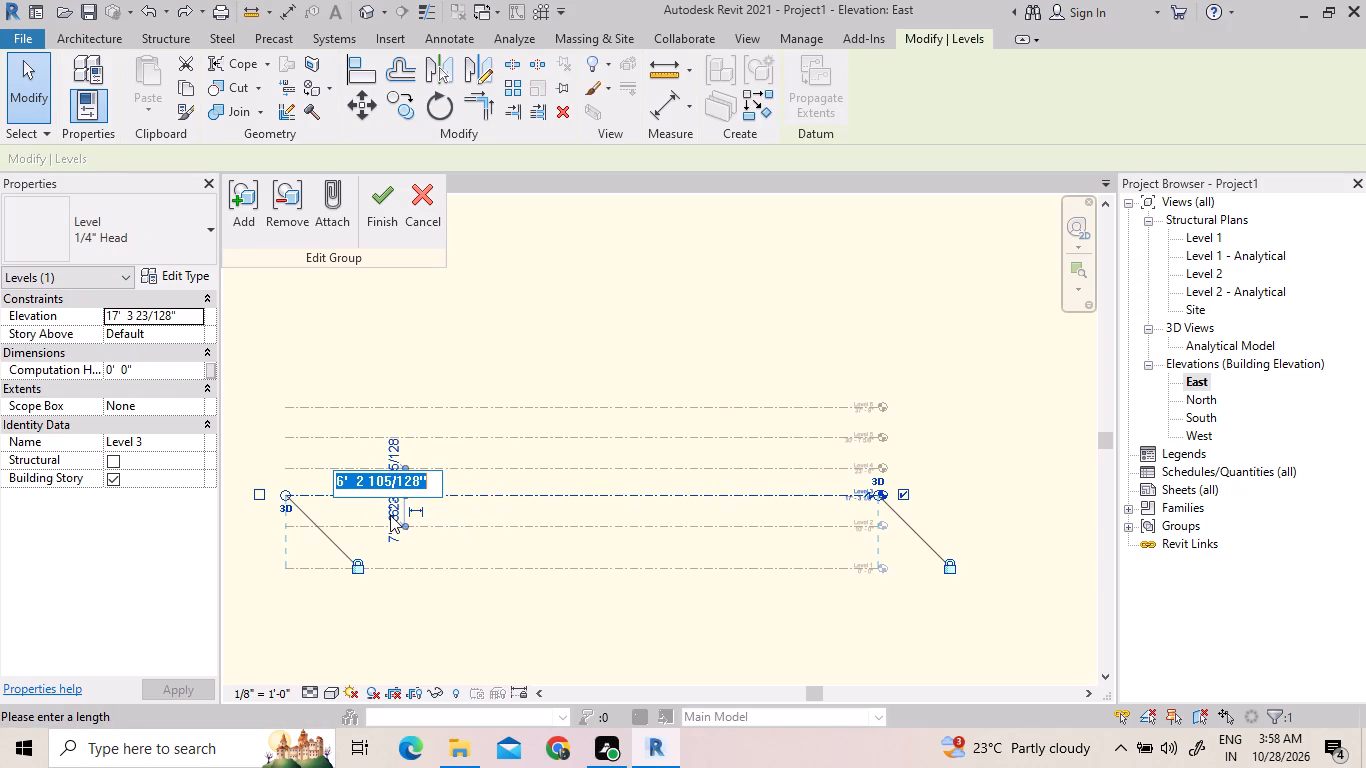
pyautogui.write("10'")
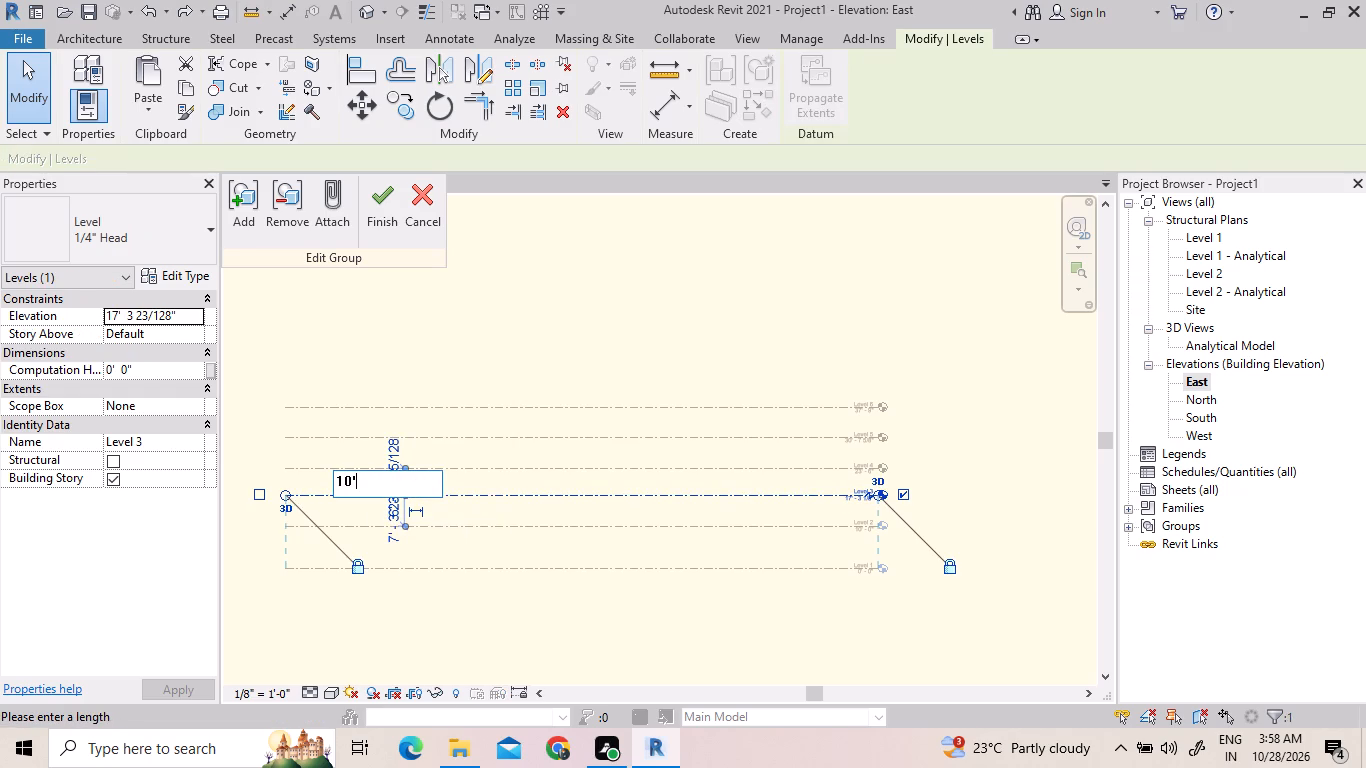
pyautogui.press('Return')
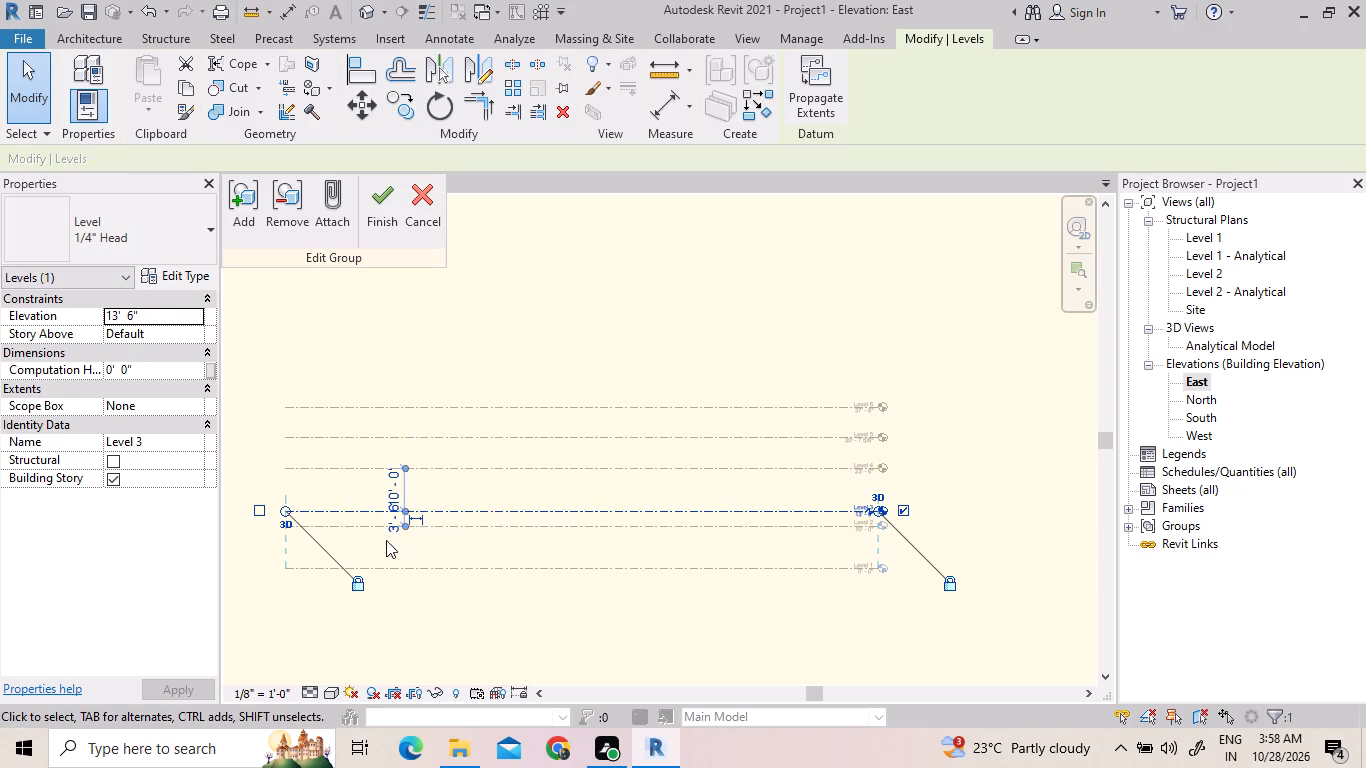
pyautogui.click(364, 527)
pyautogui.click(364, 526)
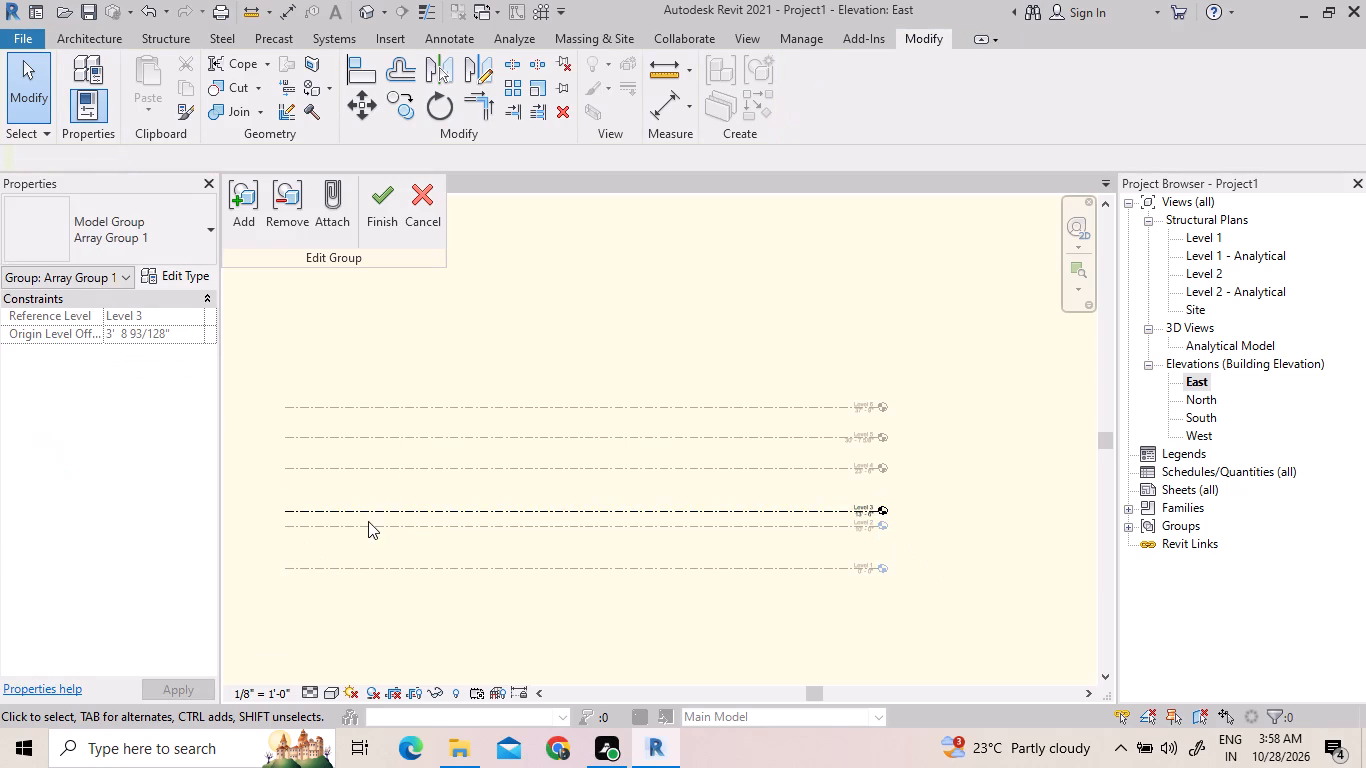
pyautogui.click(376, 576)
pyautogui.press('Escape')
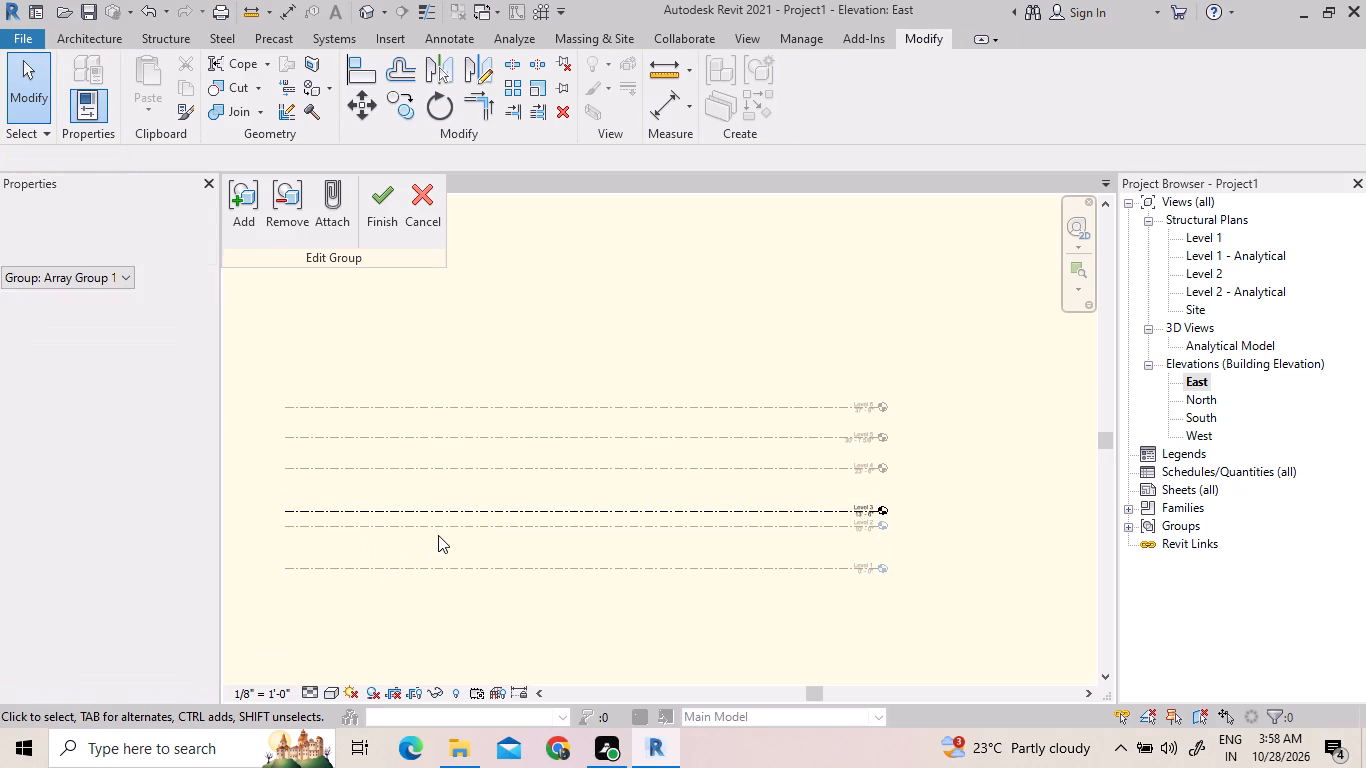
pyautogui.click(374, 218)
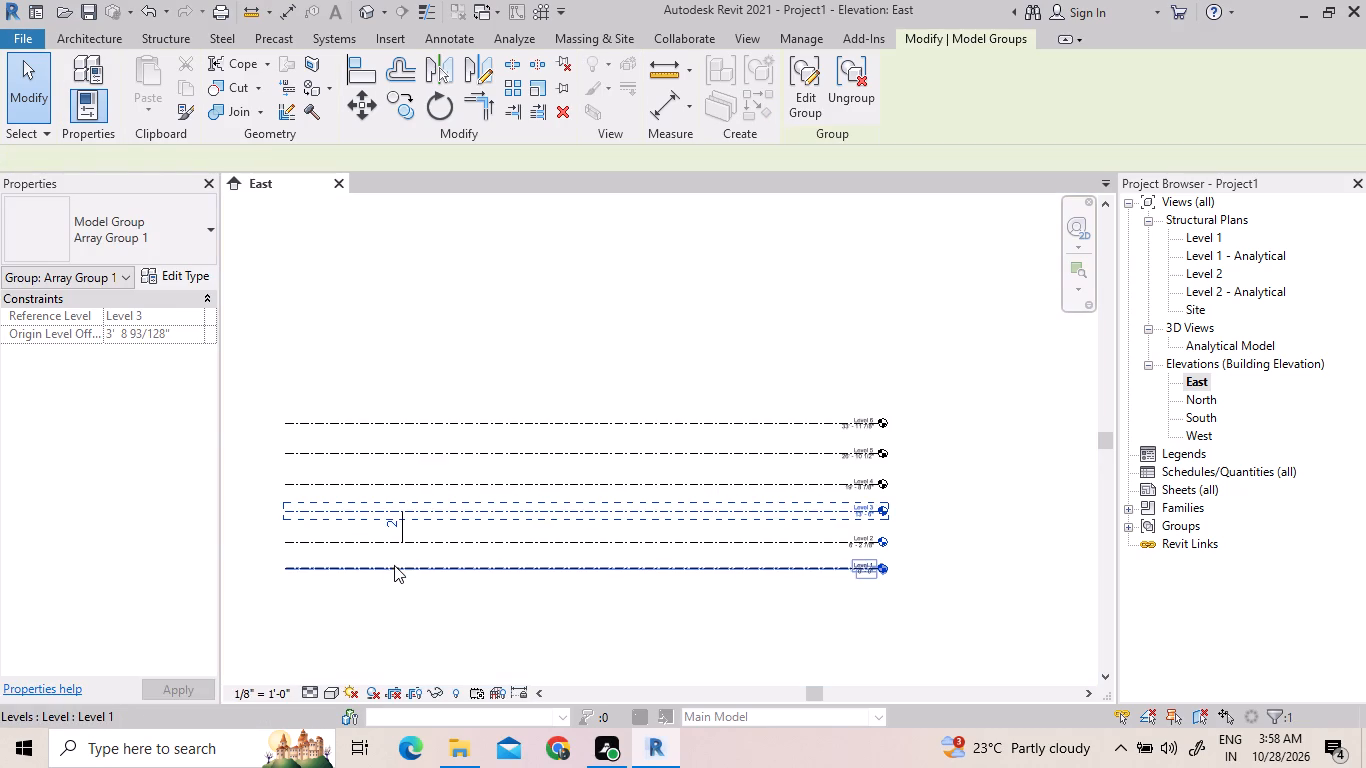
# Make three copies of Level 1: one 10' above it, one just above it, and one 10' below that second copy.
pyautogui.click(393, 568)
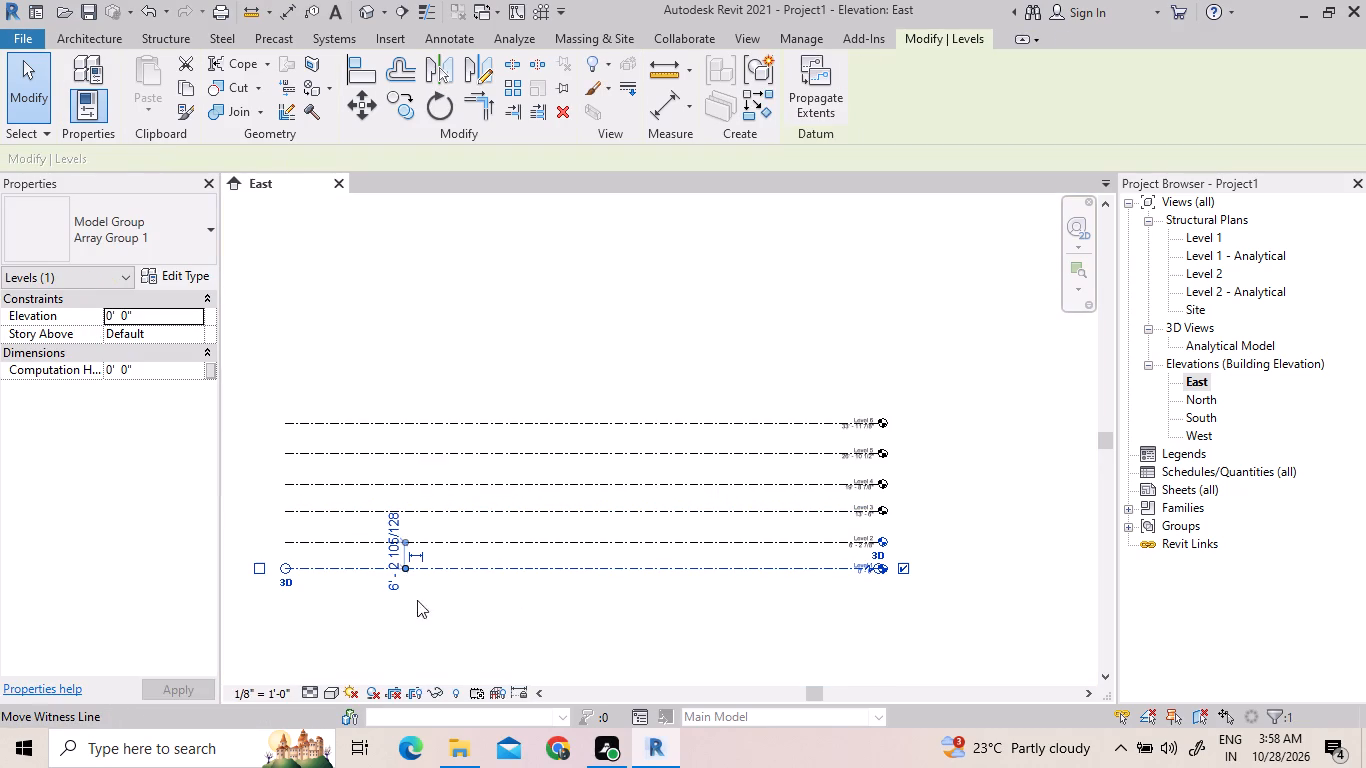
pyautogui.write("10'")
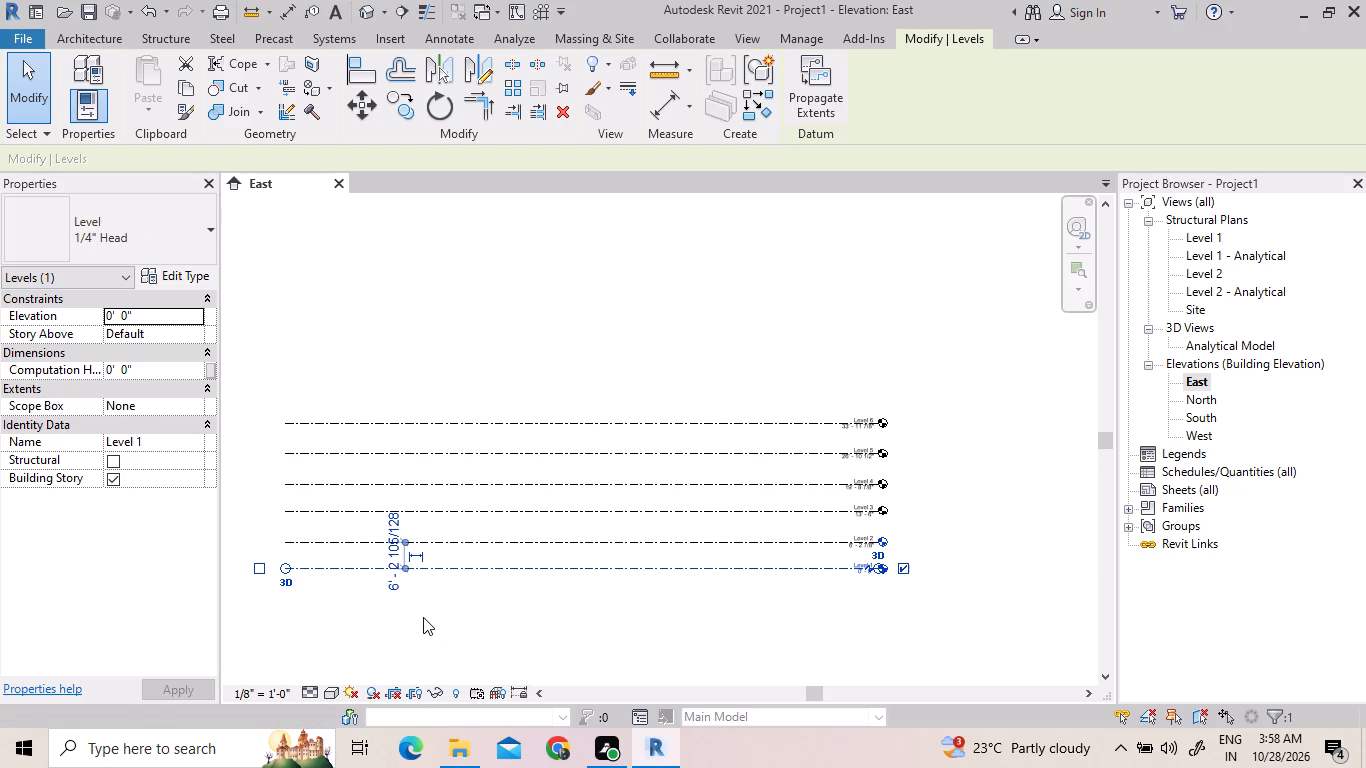
pyautogui.press('Return')
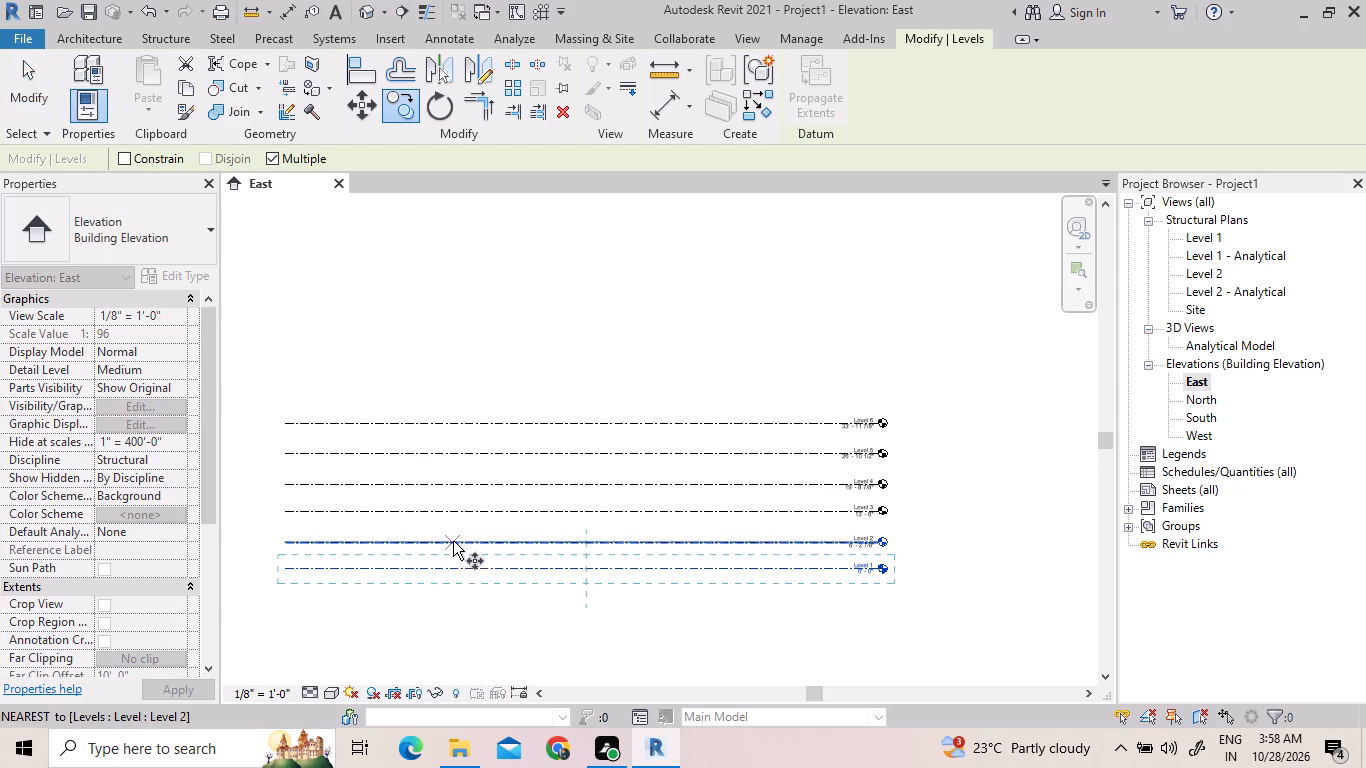
pyautogui.click(453, 540)
pyautogui.write("10'")
pyautogui.press('Return')
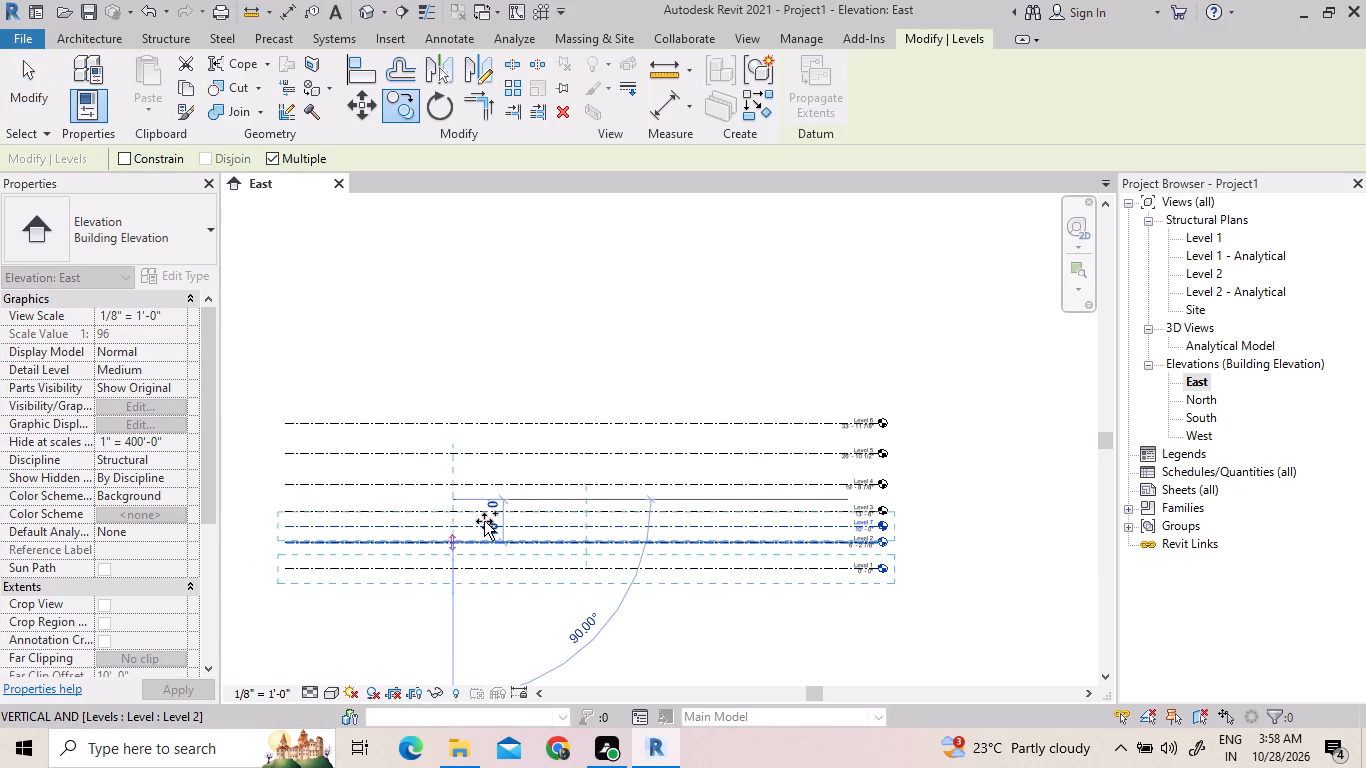
pyautogui.click(438, 529)
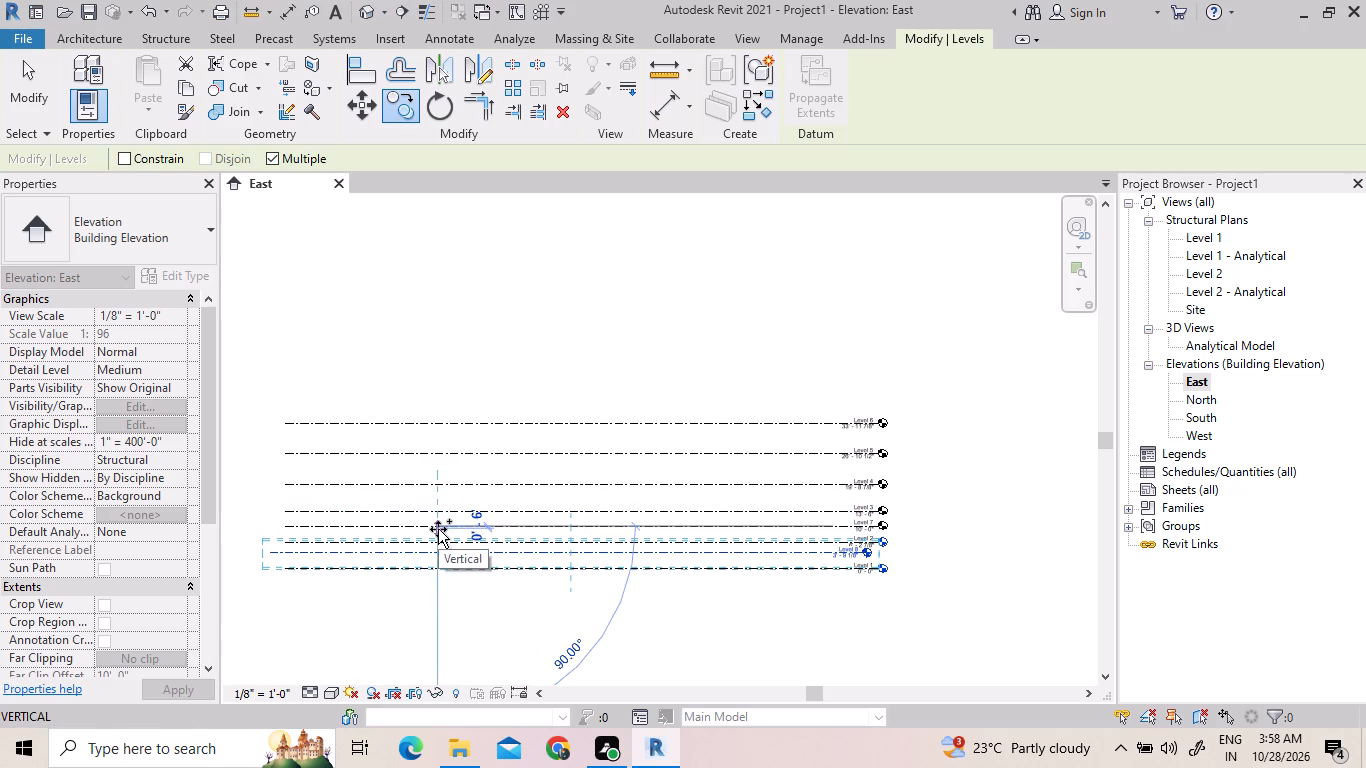
pyautogui.write("10'")
pyautogui.press('Return')
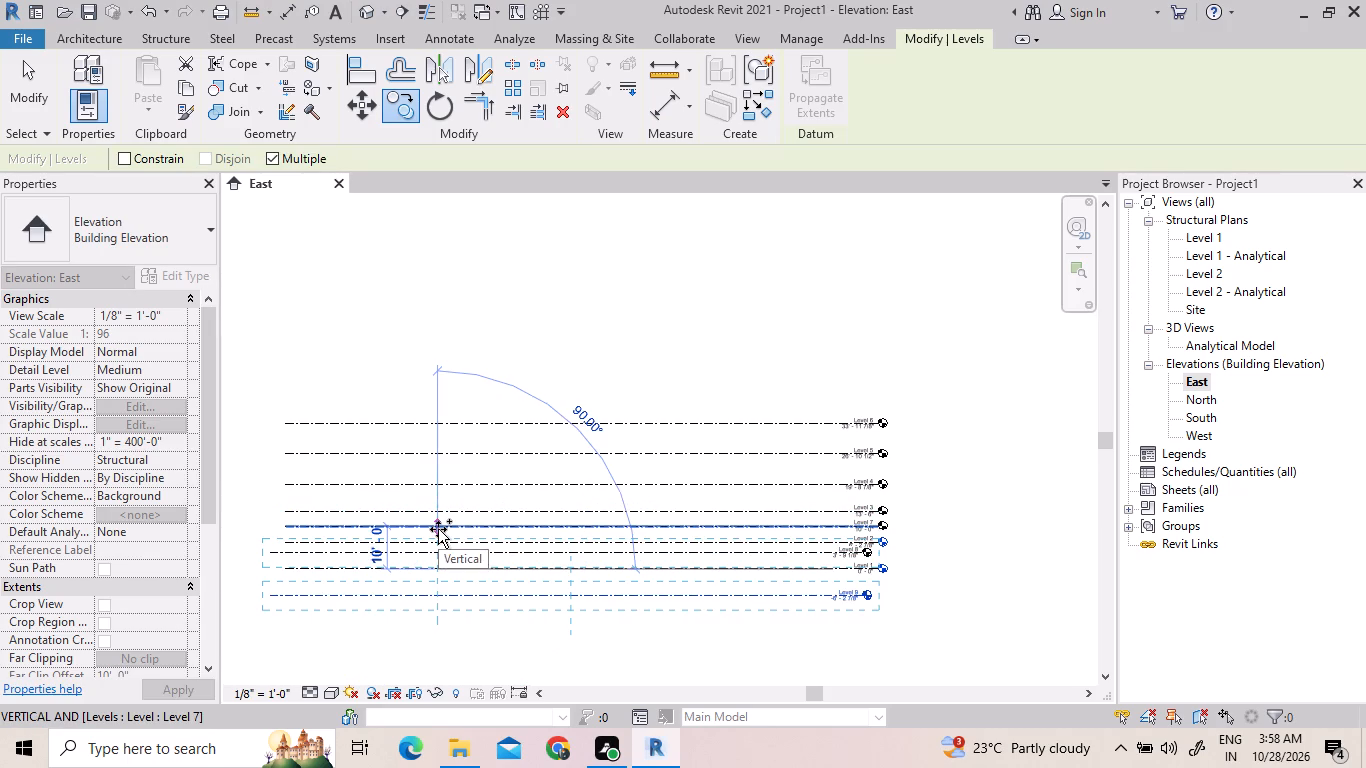
pyautogui.press('Escape')
pyautogui.scroll(5, 589, 566)
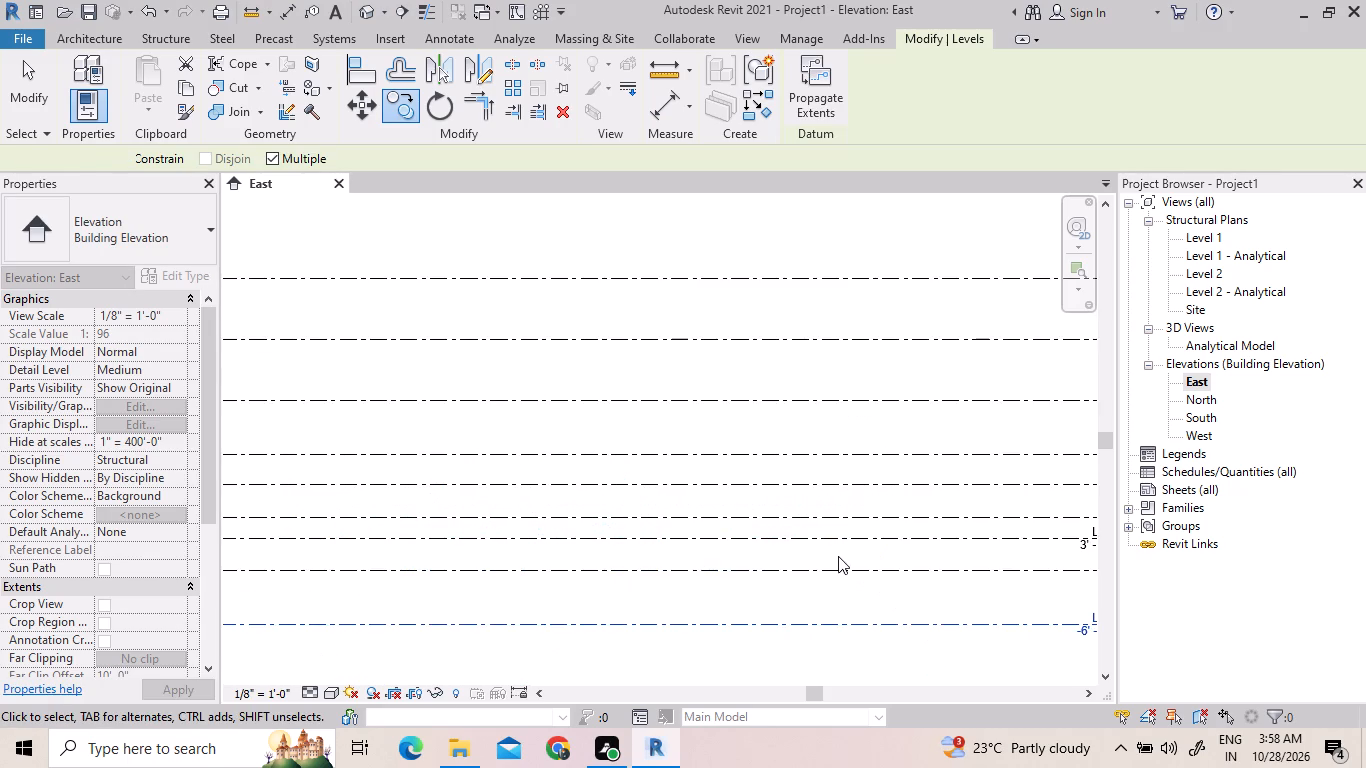
# Undo the copied and arrayed level edits until only the original Level 1 and Level 2 remain.
pyautogui.scroll(4, 838, 556)
pyautogui.scroll(-11, 839, 552)
pyautogui.scroll(2, 1016, 586)
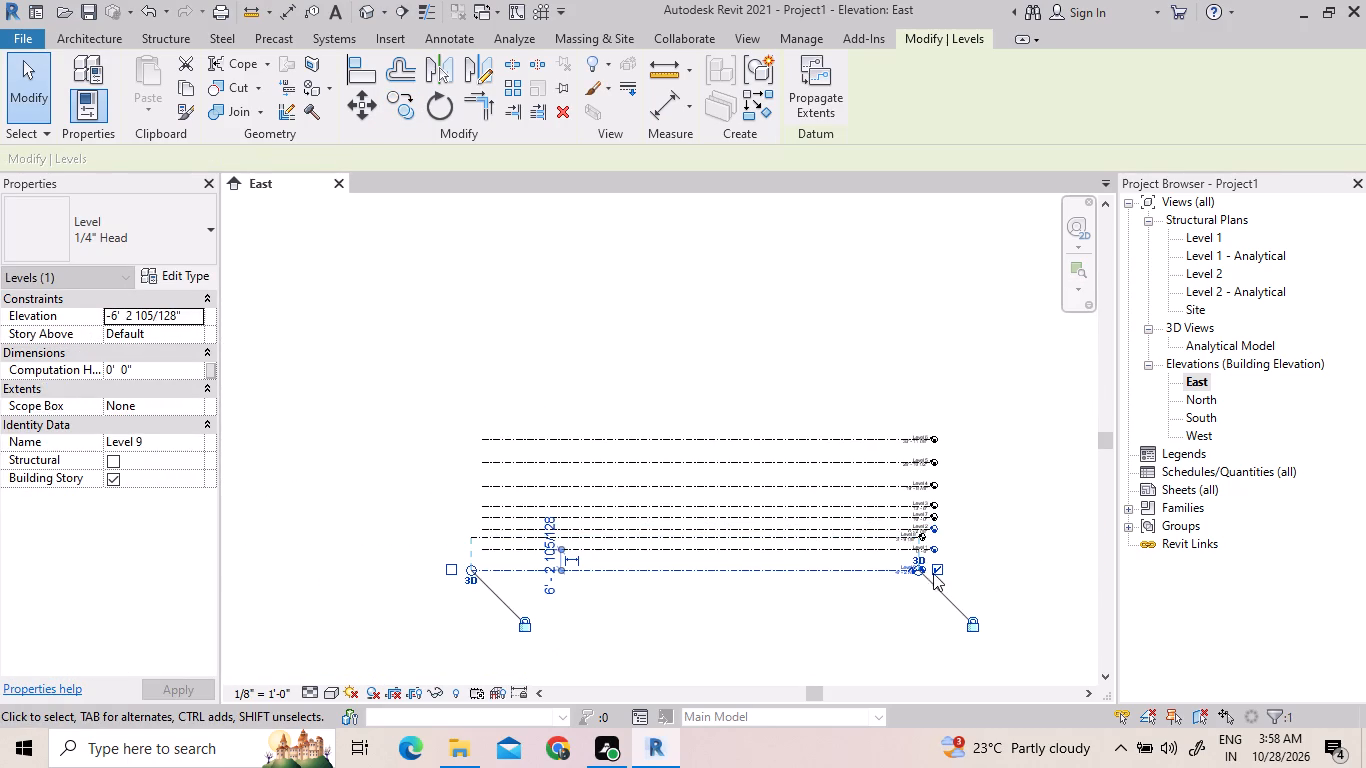
pyautogui.scroll(10, 933, 573)
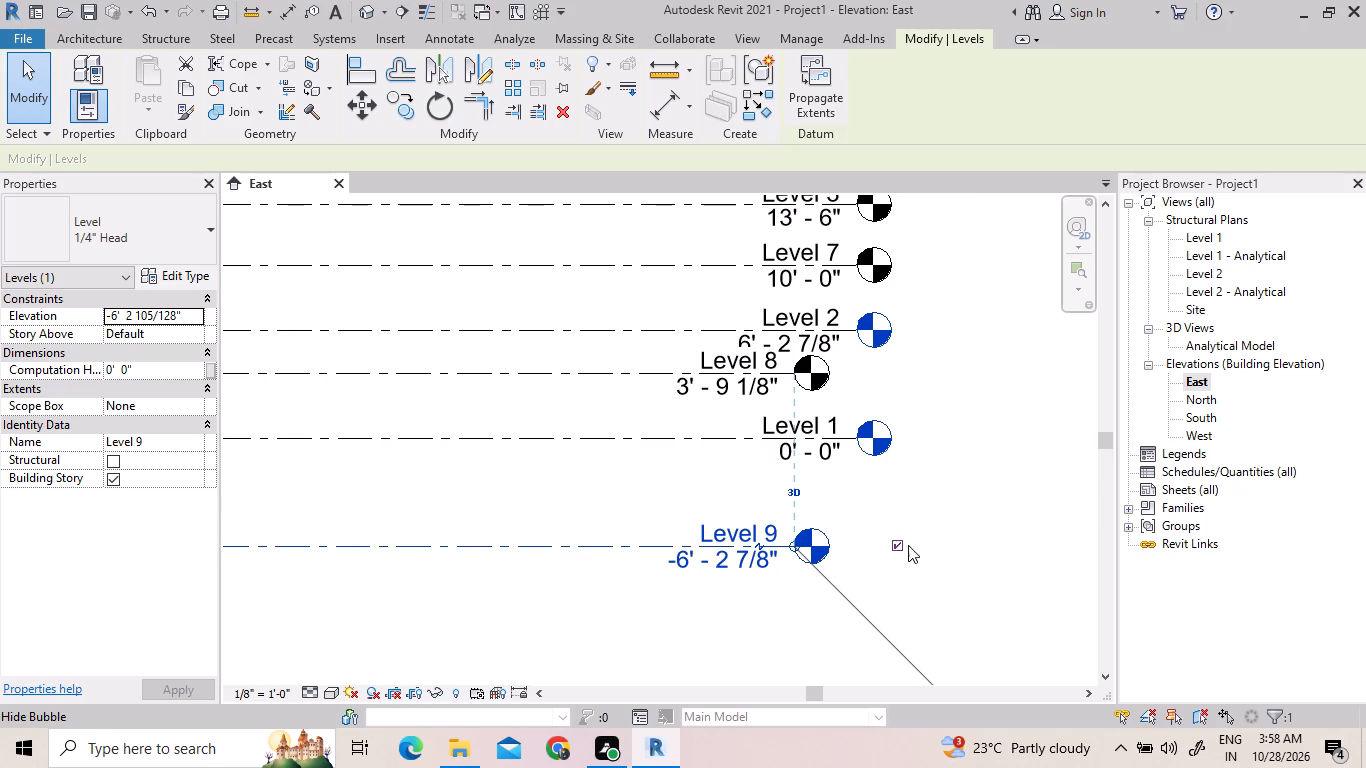
pyautogui.scroll(-7, 913, 547)
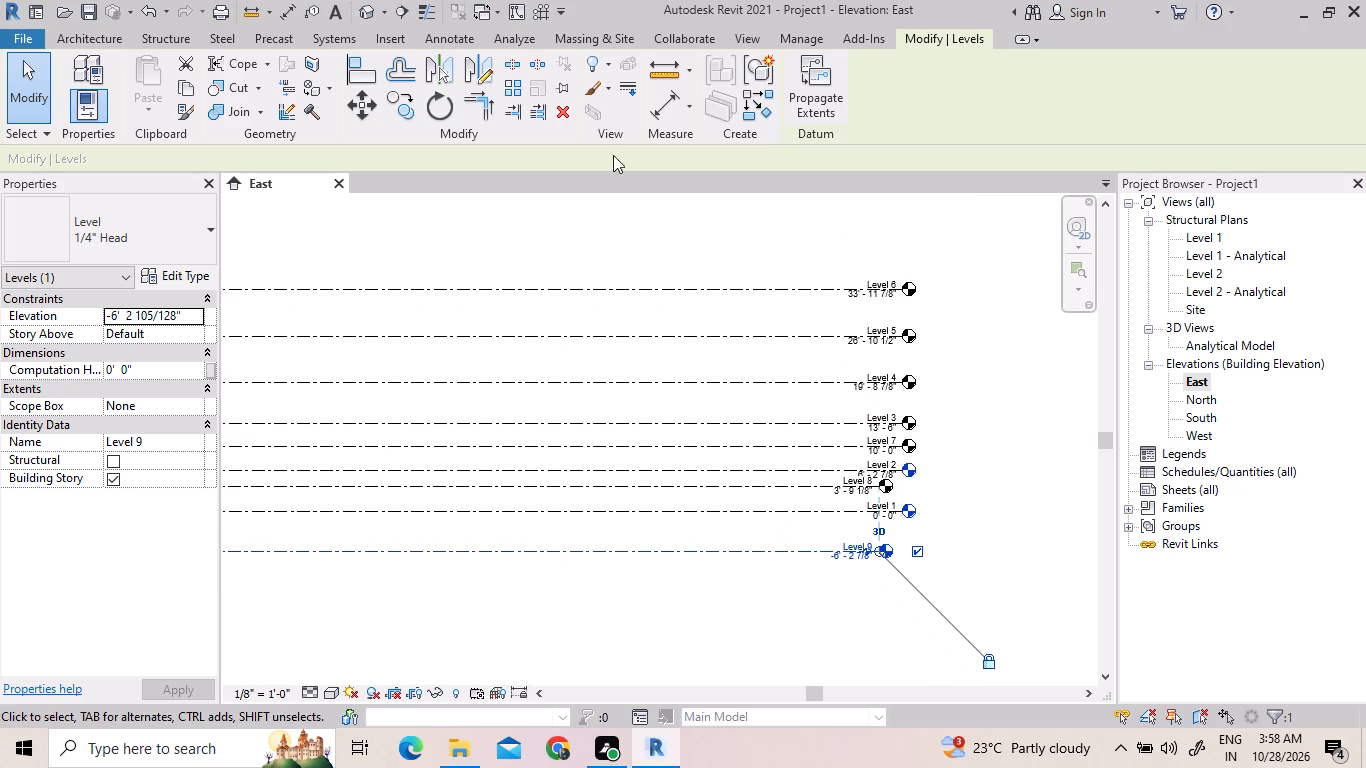
pyautogui.click(157, 6)
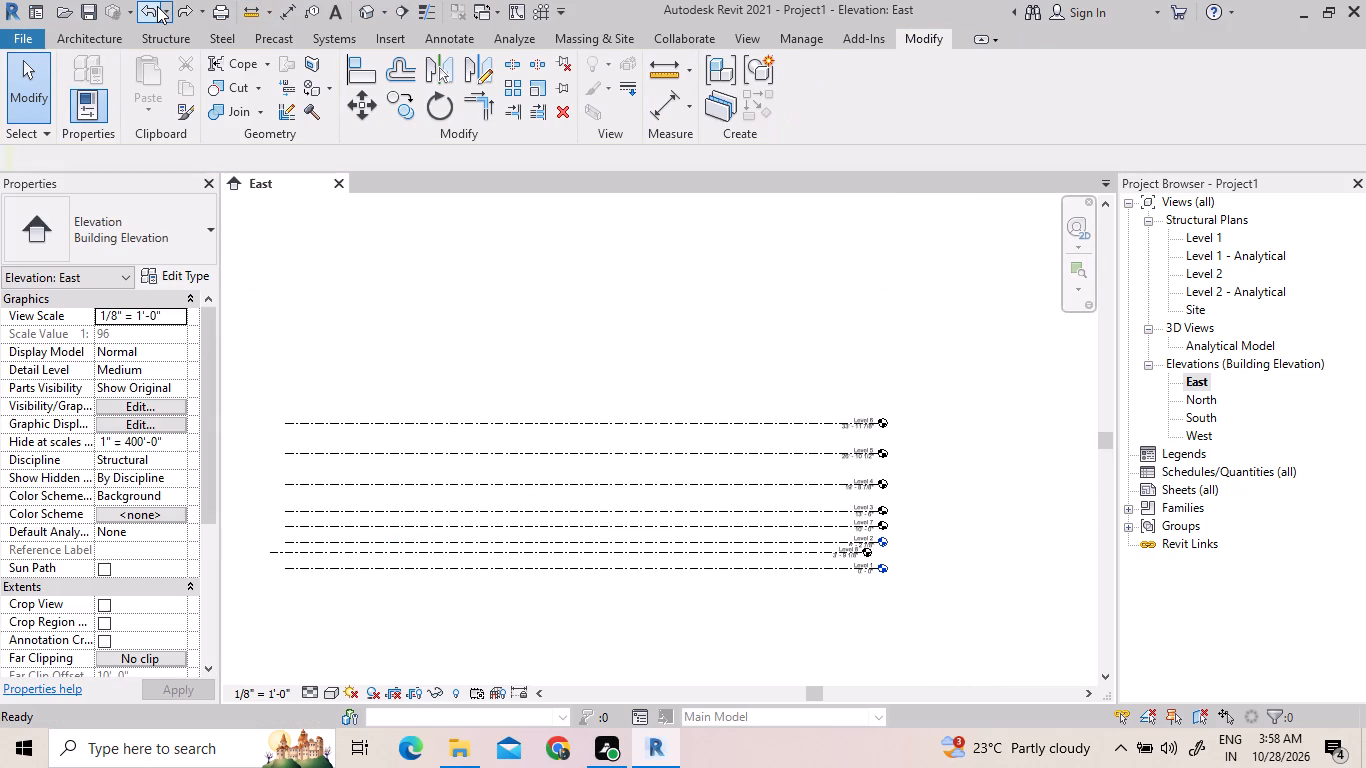
pyautogui.click(157, 6)
pyautogui.tripleClick(157, 6)
pyautogui.click(157, 6)
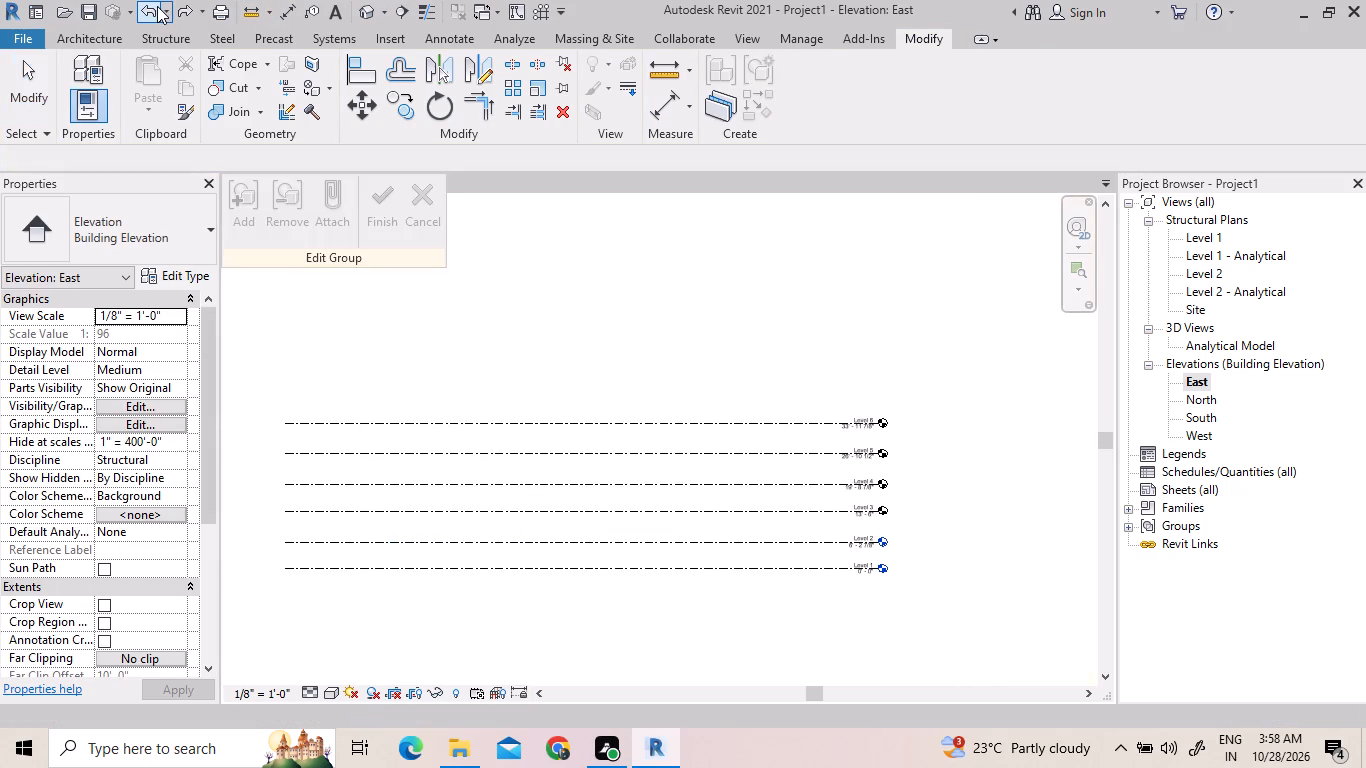
pyautogui.click(157, 6)
pyautogui.click(157, 6)
pyautogui.click(157, 6)
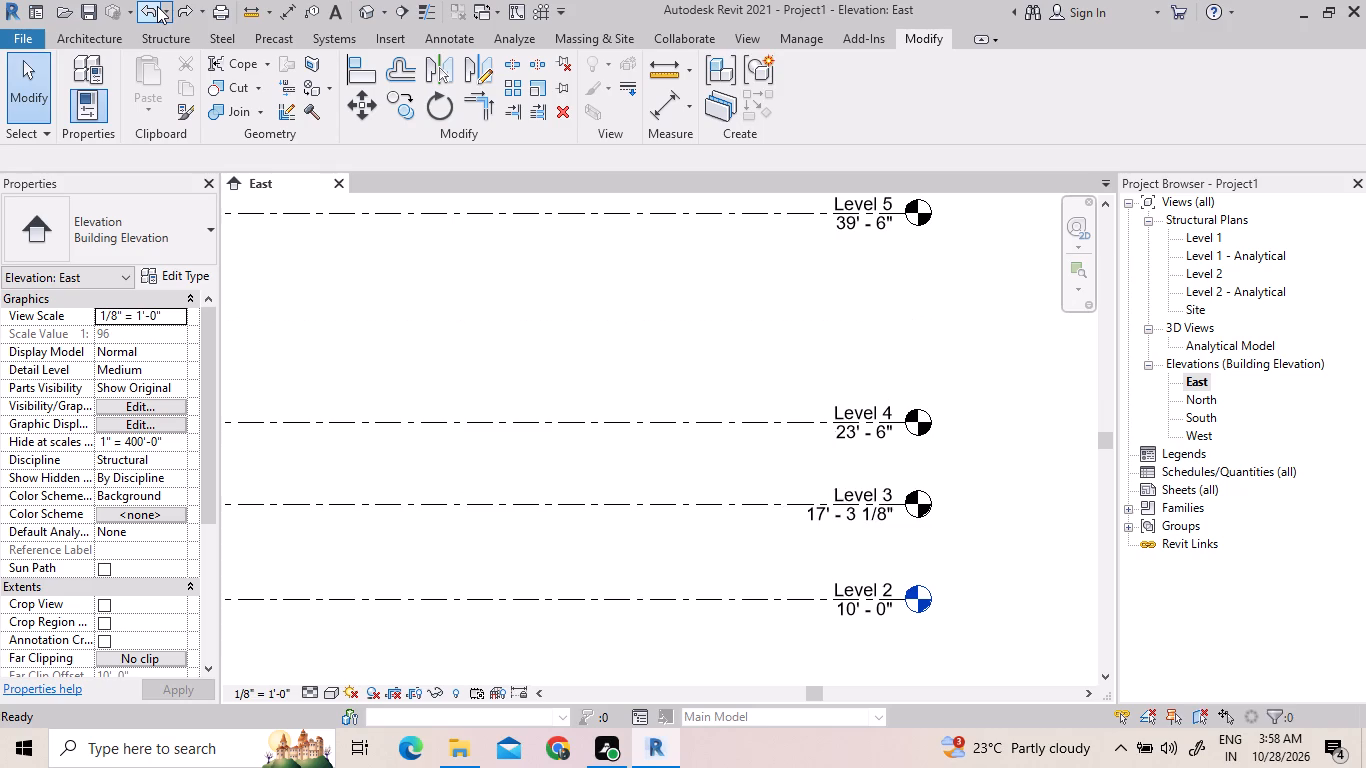
pyautogui.doubleClick(157, 6)
pyautogui.click(157, 6)
pyautogui.tripleClick(157, 6)
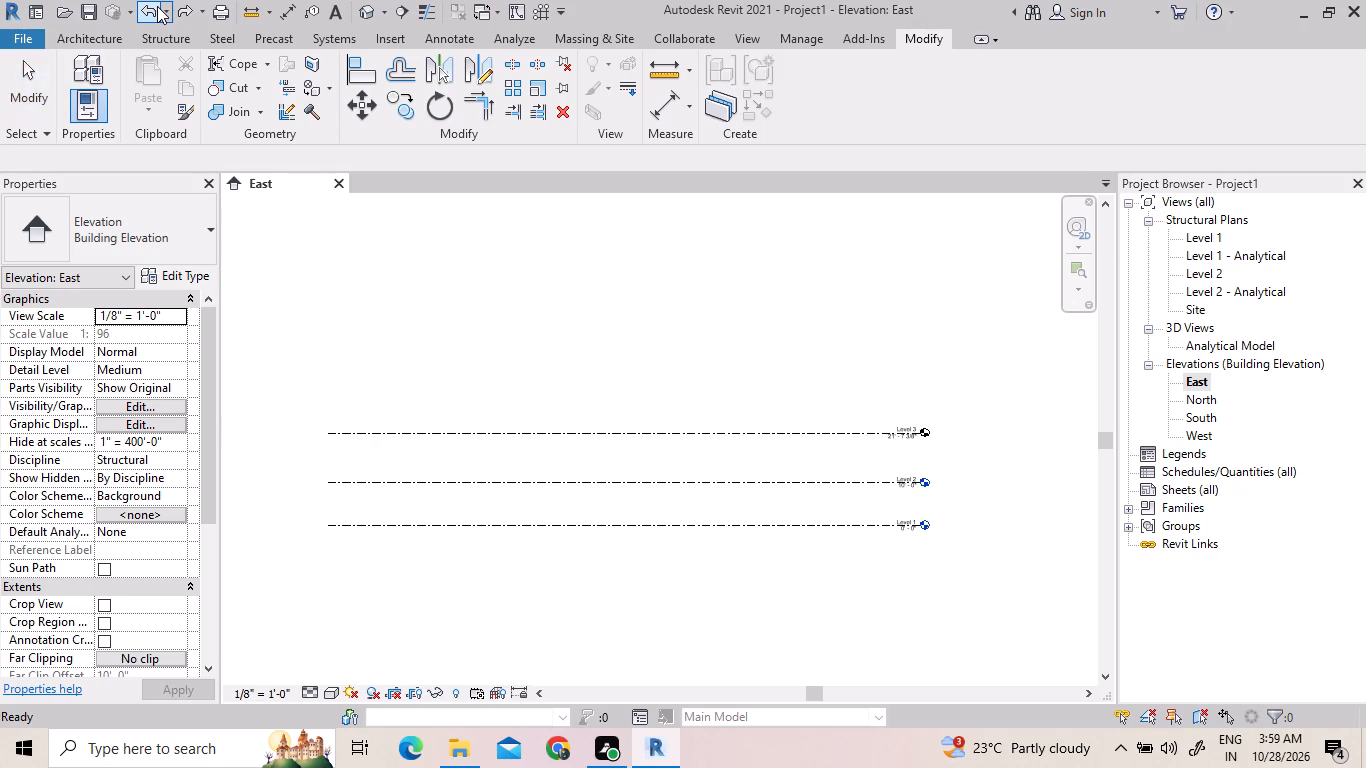
pyautogui.tripleClick(157, 6)
pyautogui.click(157, 8)
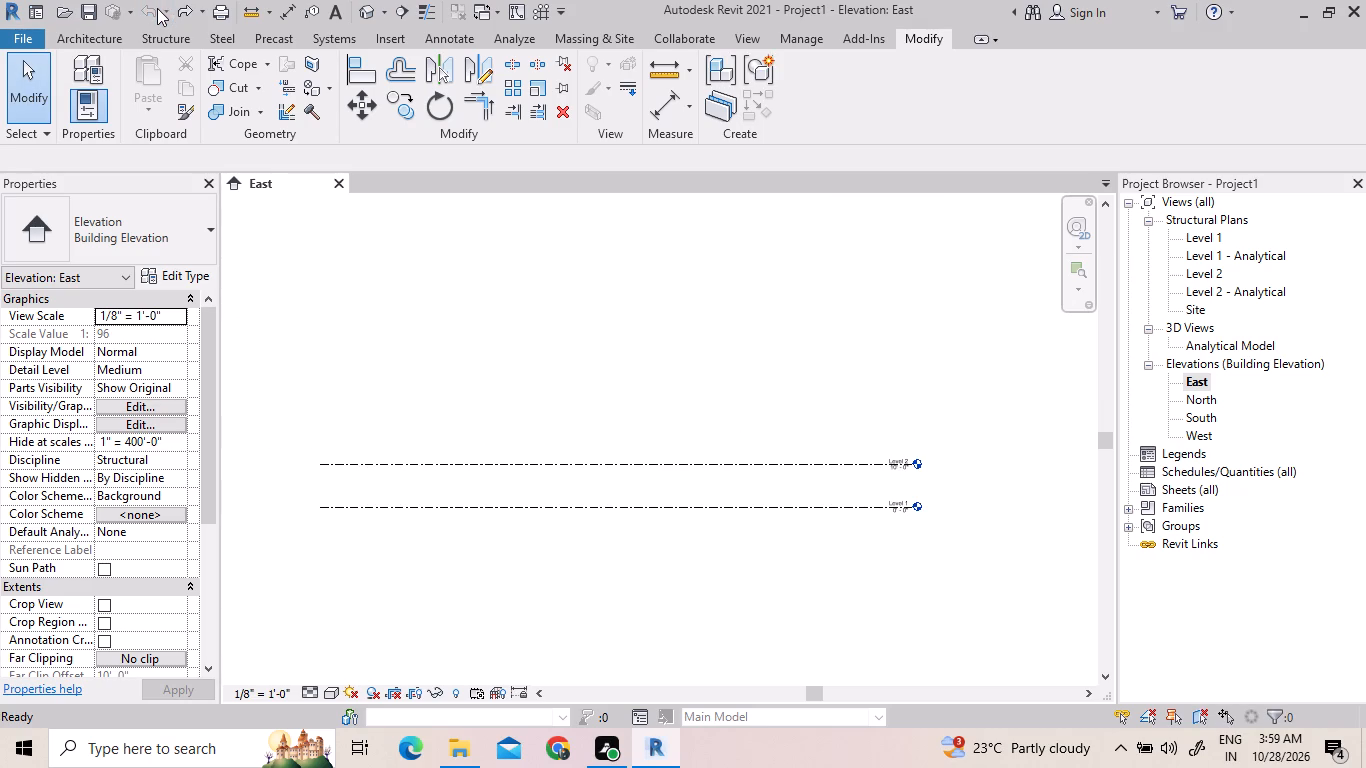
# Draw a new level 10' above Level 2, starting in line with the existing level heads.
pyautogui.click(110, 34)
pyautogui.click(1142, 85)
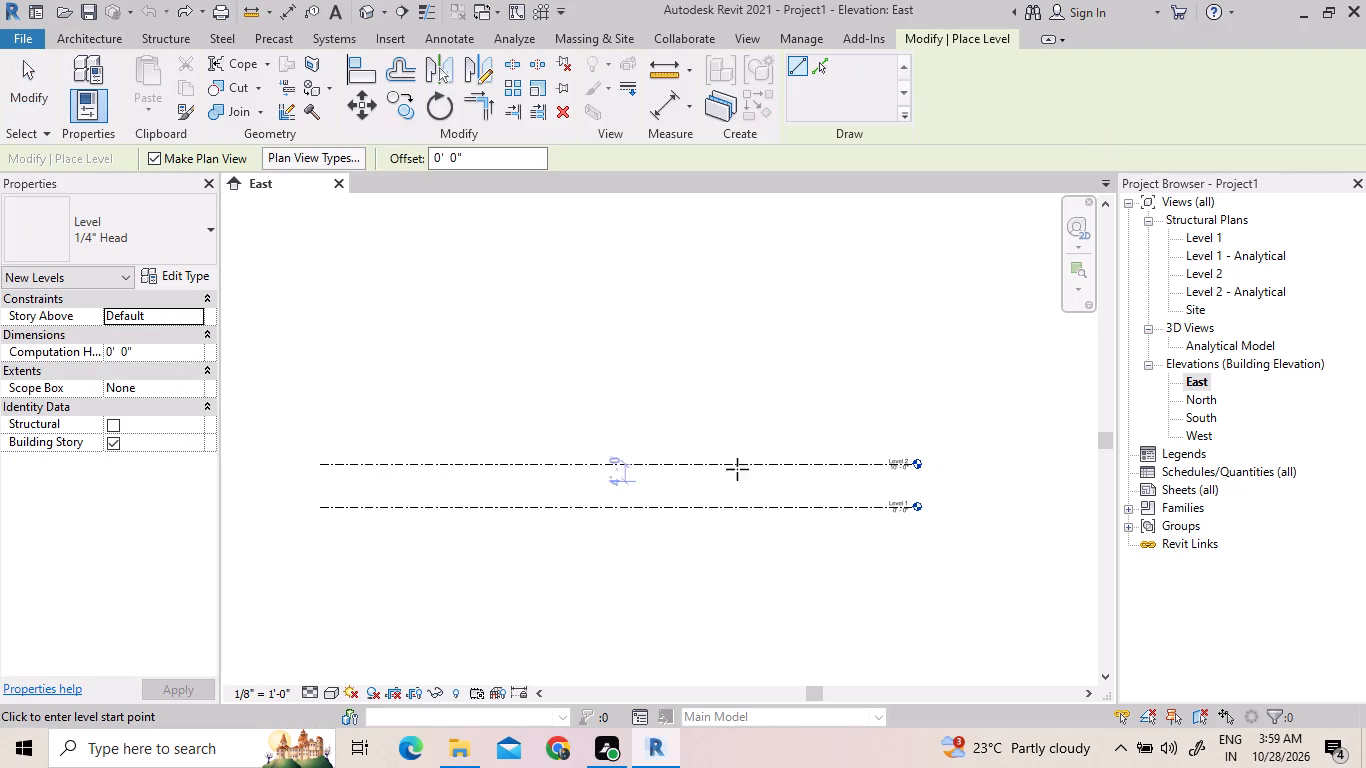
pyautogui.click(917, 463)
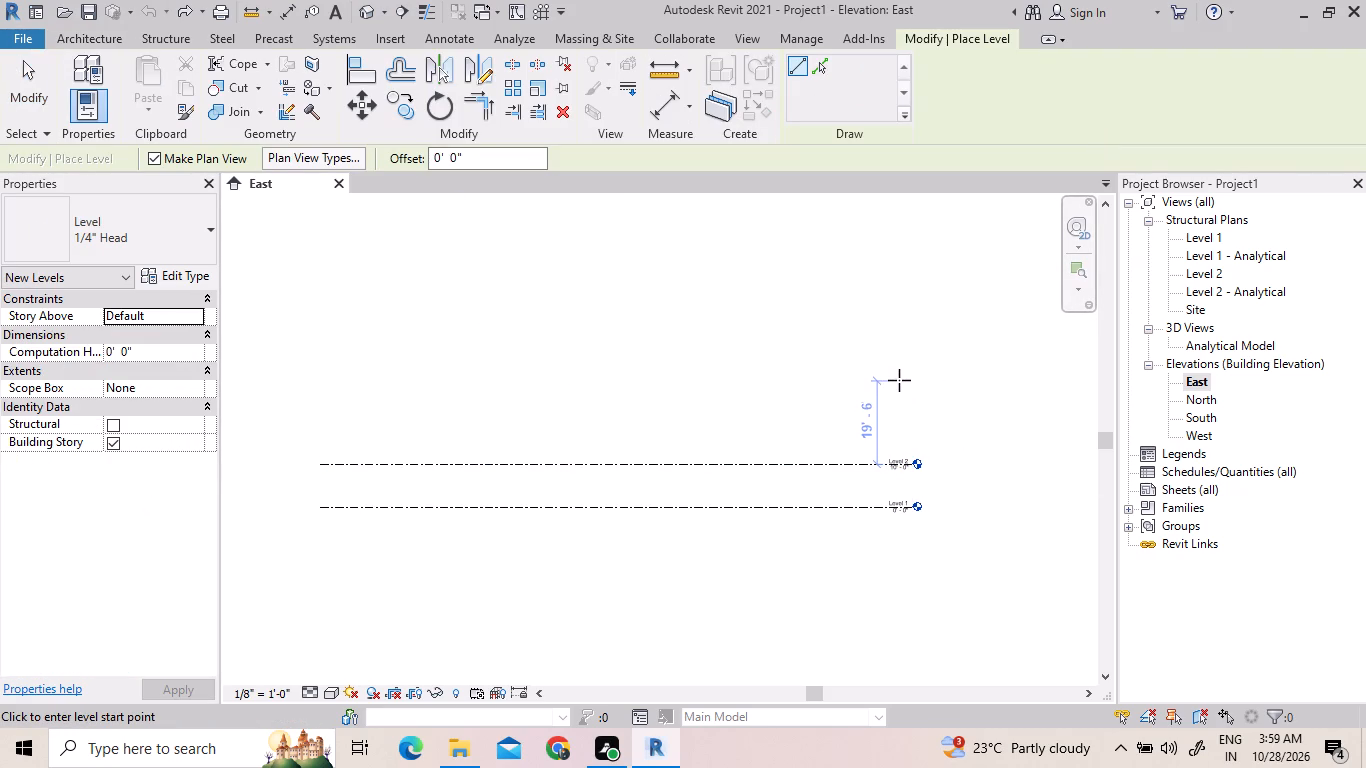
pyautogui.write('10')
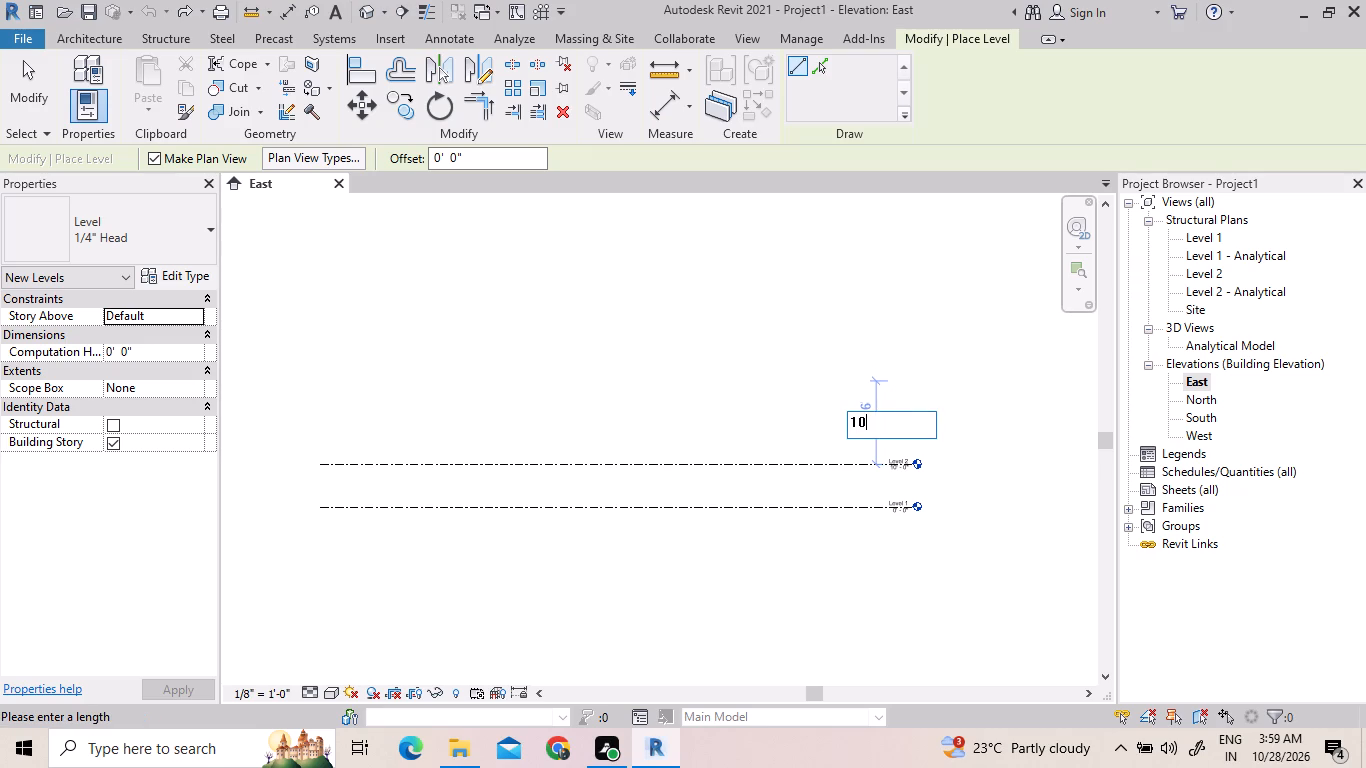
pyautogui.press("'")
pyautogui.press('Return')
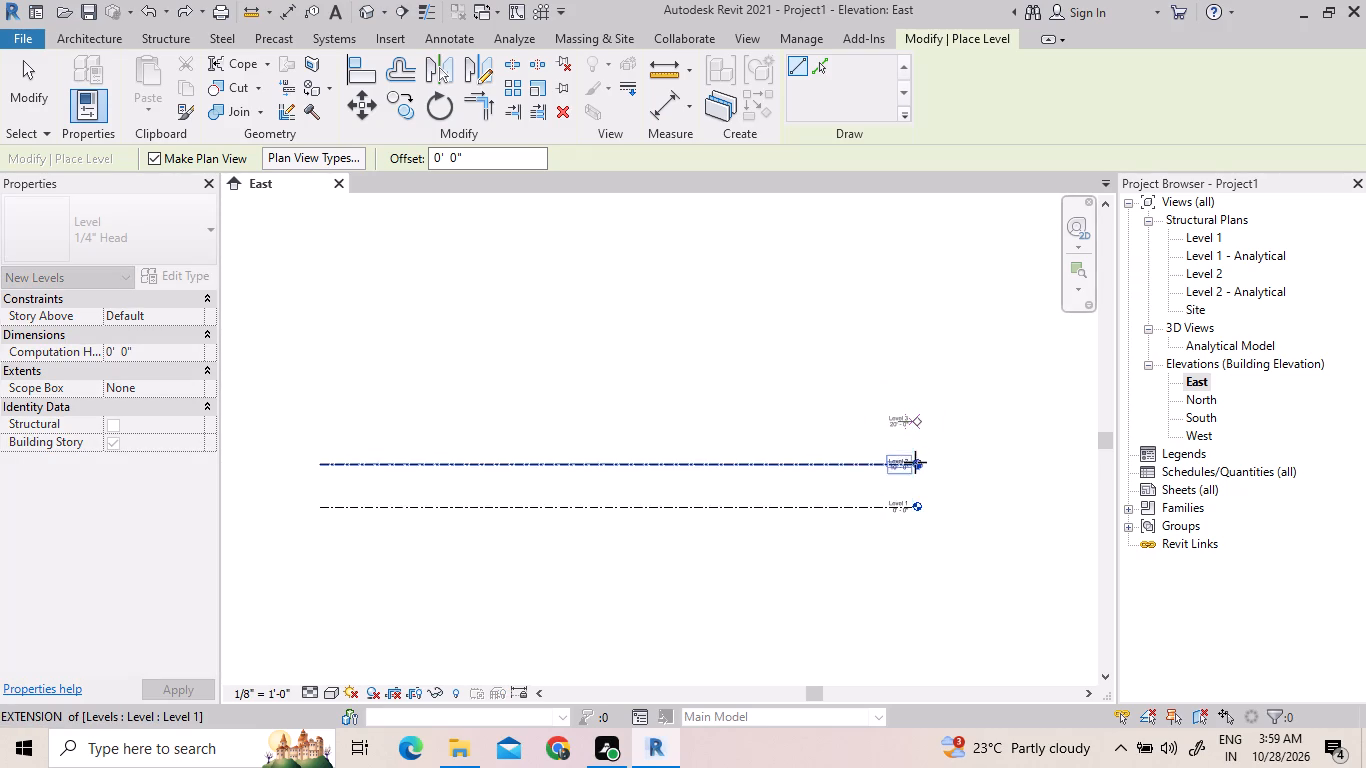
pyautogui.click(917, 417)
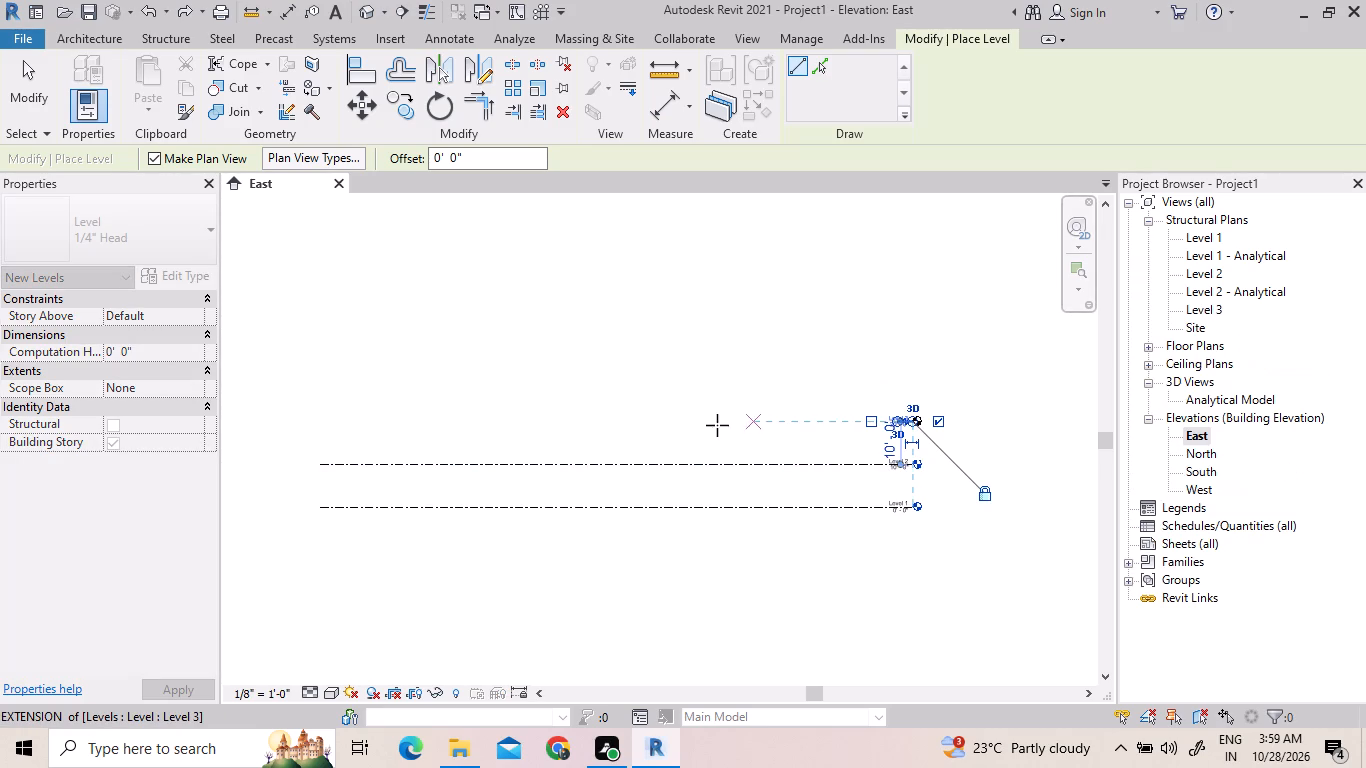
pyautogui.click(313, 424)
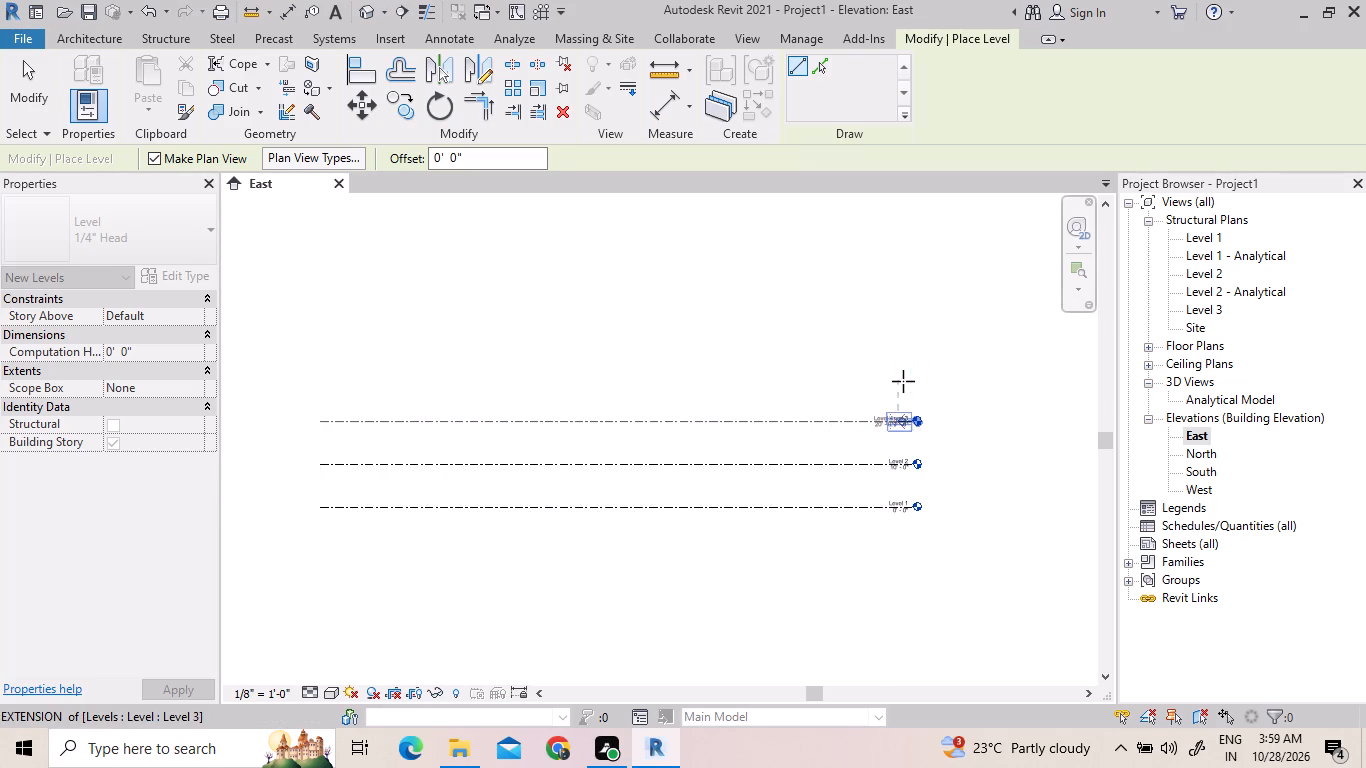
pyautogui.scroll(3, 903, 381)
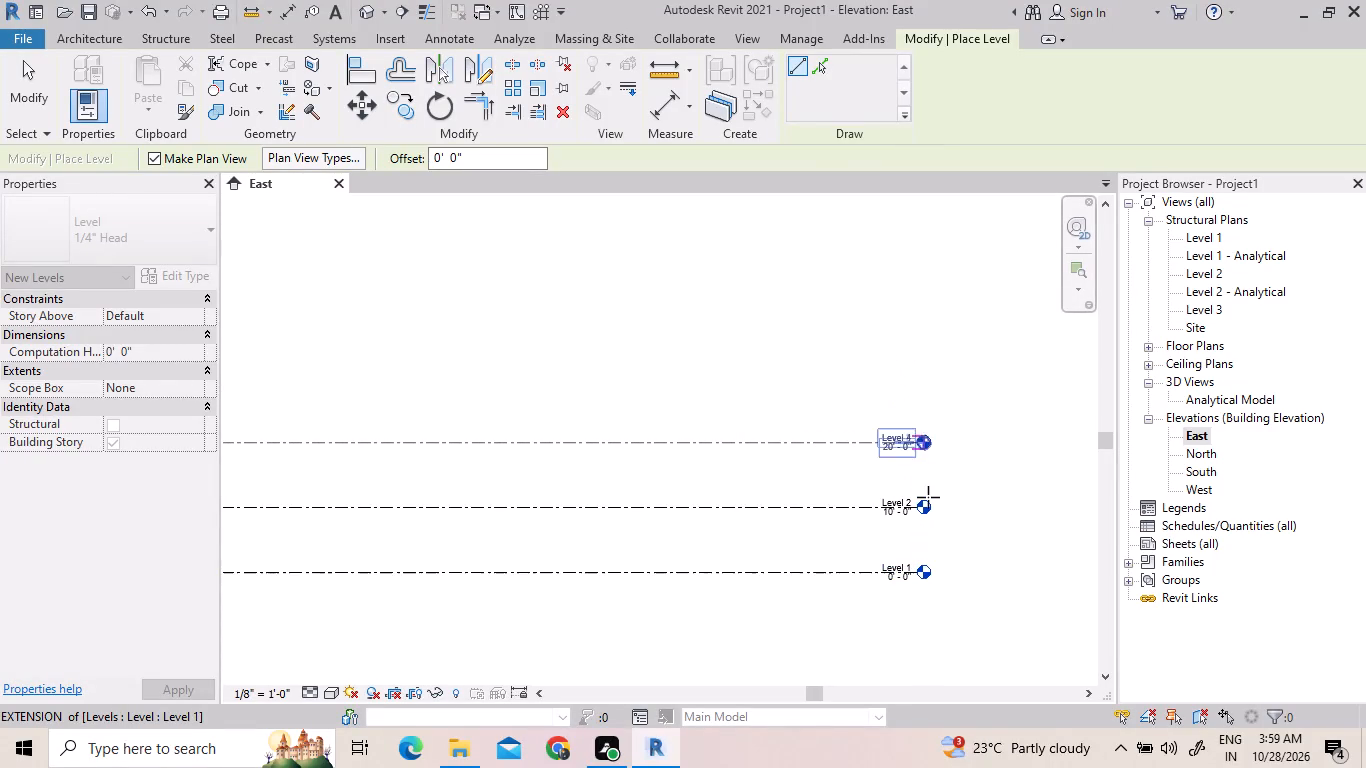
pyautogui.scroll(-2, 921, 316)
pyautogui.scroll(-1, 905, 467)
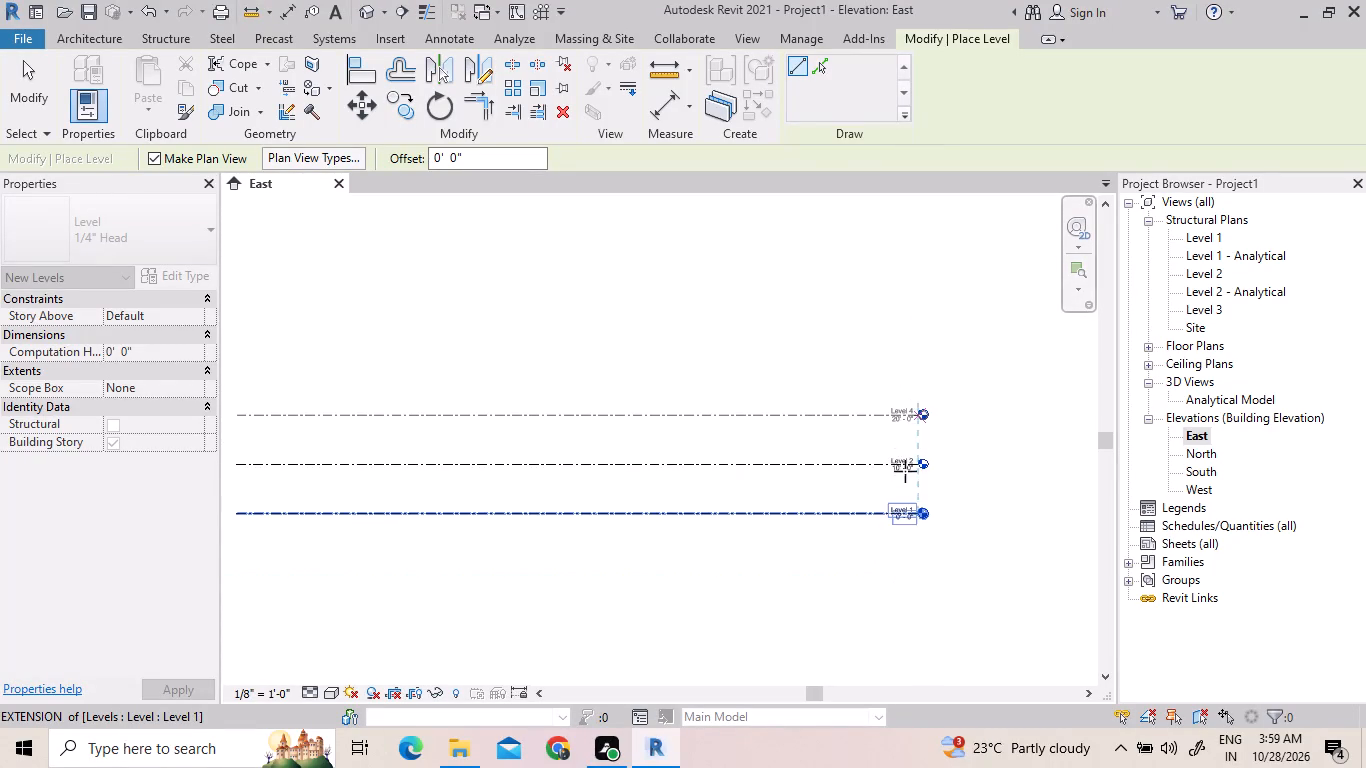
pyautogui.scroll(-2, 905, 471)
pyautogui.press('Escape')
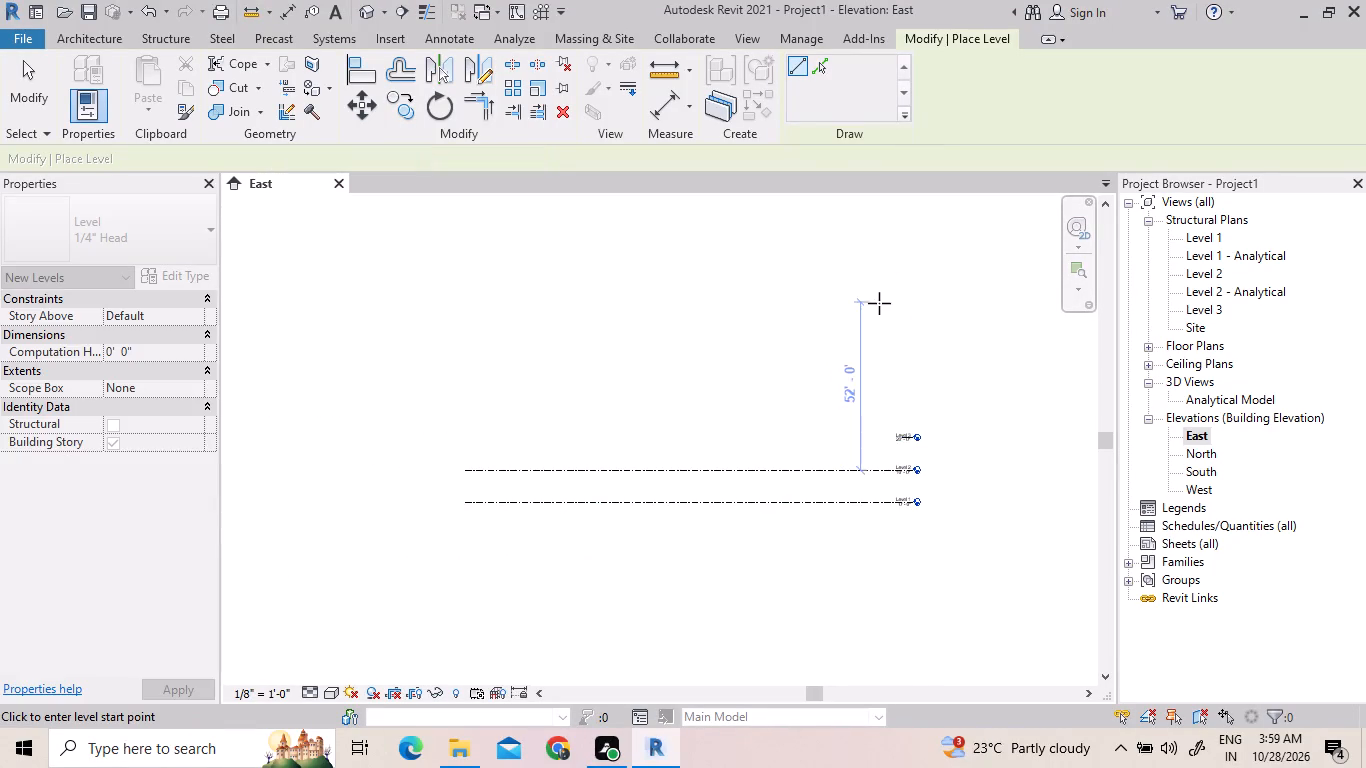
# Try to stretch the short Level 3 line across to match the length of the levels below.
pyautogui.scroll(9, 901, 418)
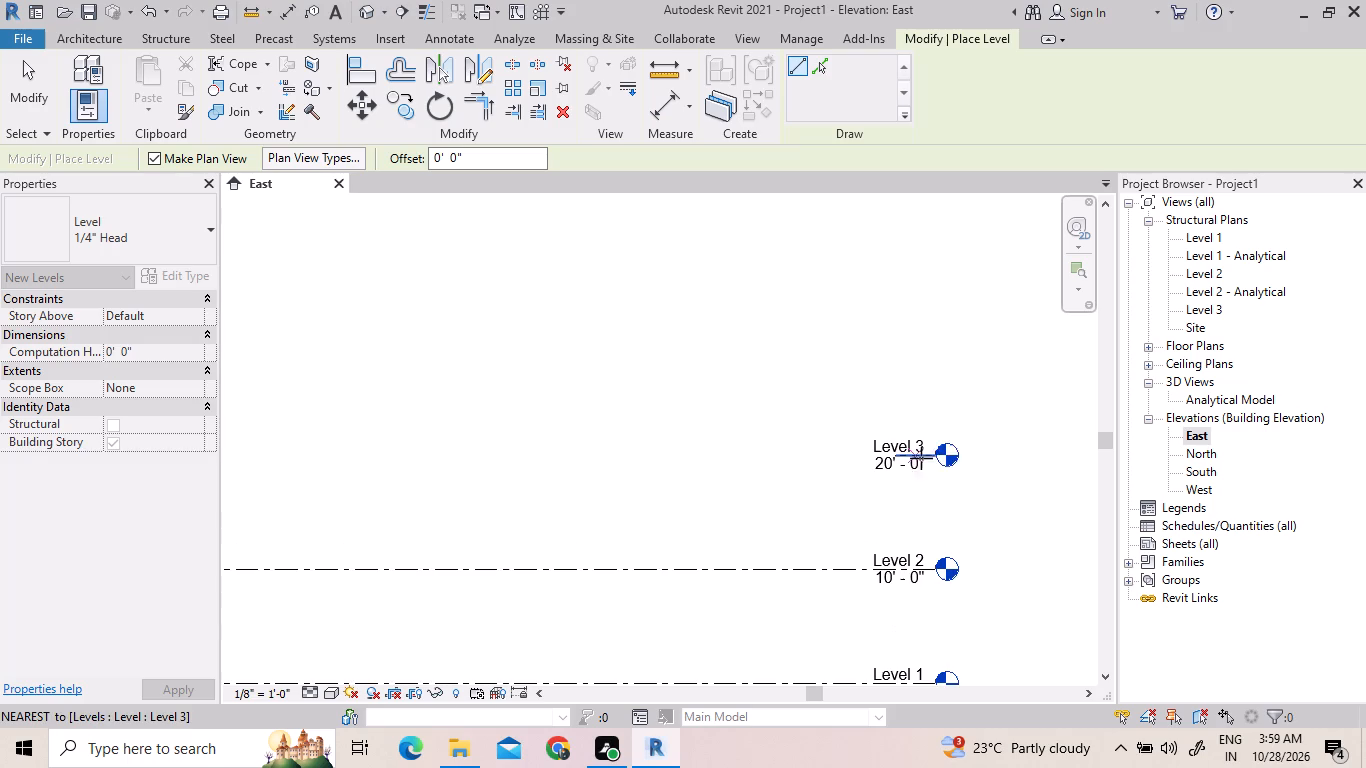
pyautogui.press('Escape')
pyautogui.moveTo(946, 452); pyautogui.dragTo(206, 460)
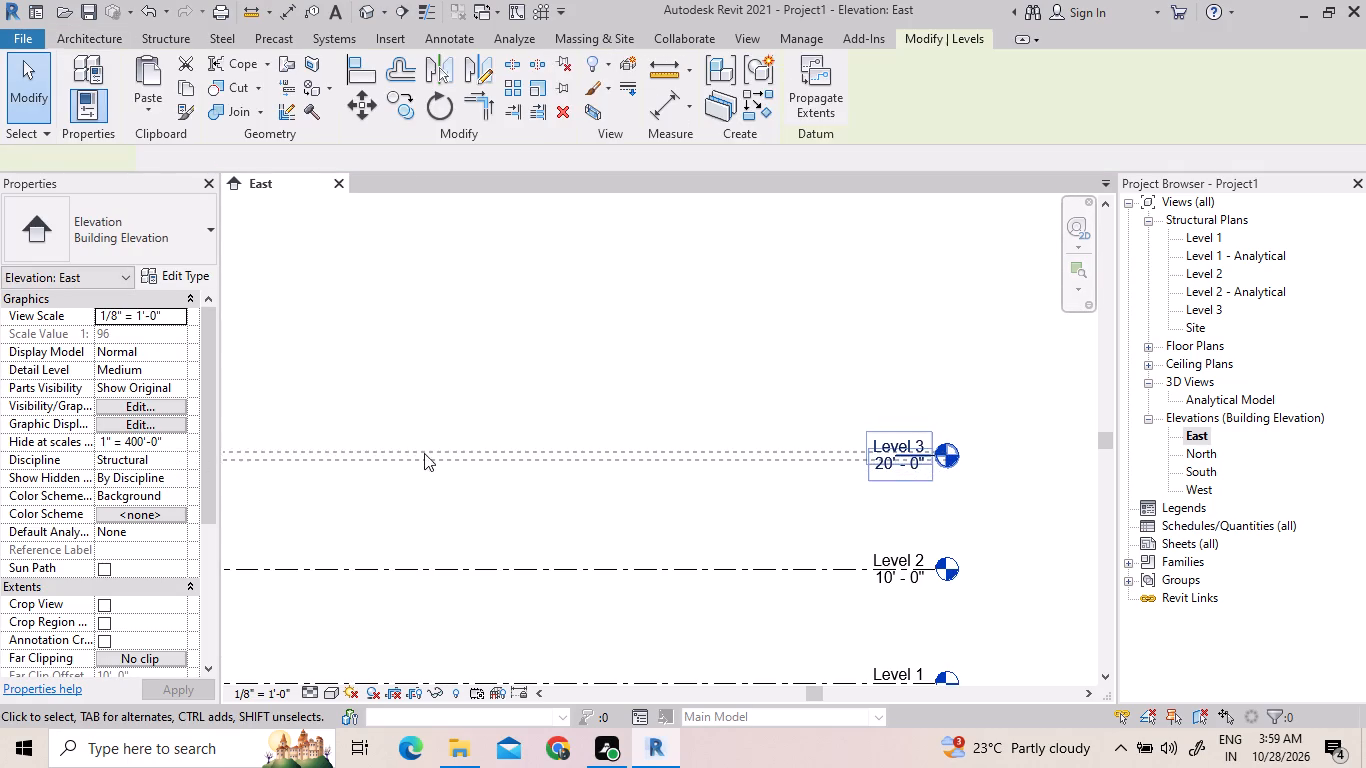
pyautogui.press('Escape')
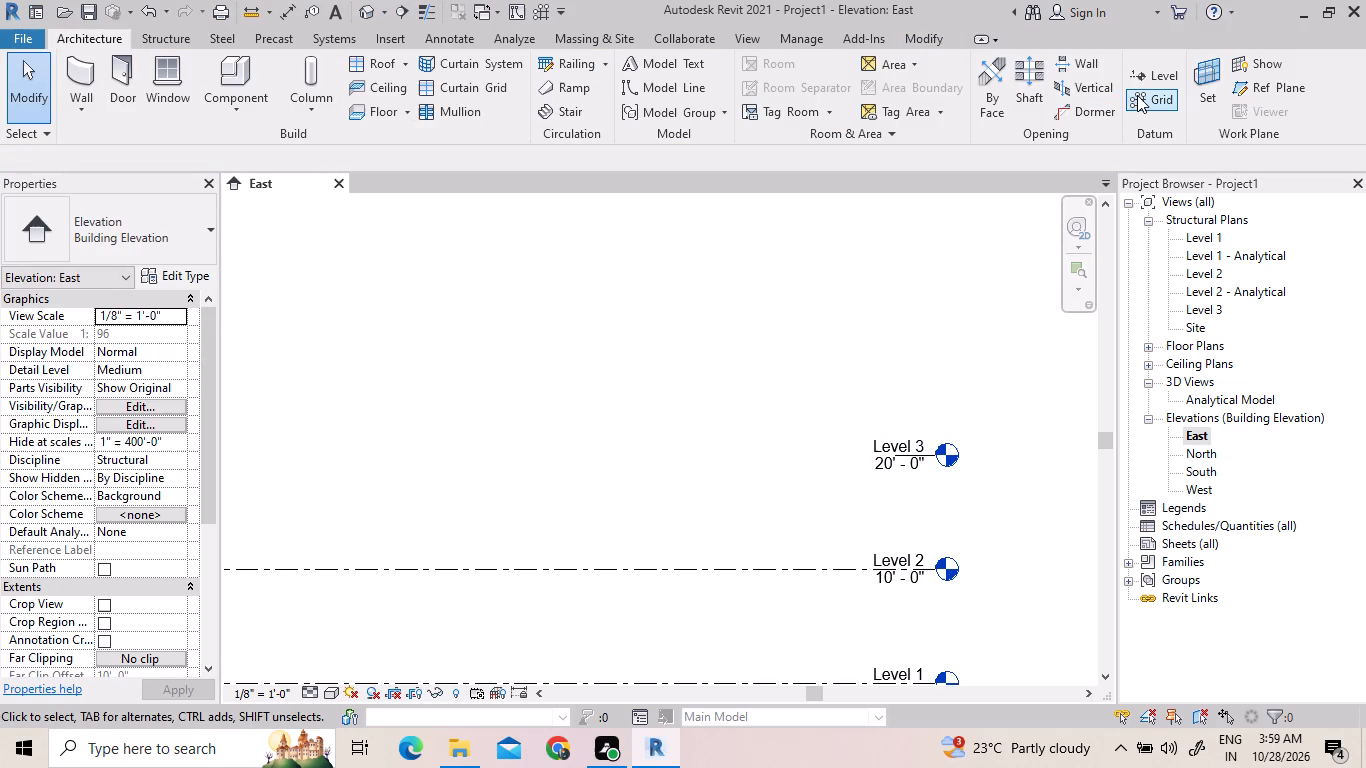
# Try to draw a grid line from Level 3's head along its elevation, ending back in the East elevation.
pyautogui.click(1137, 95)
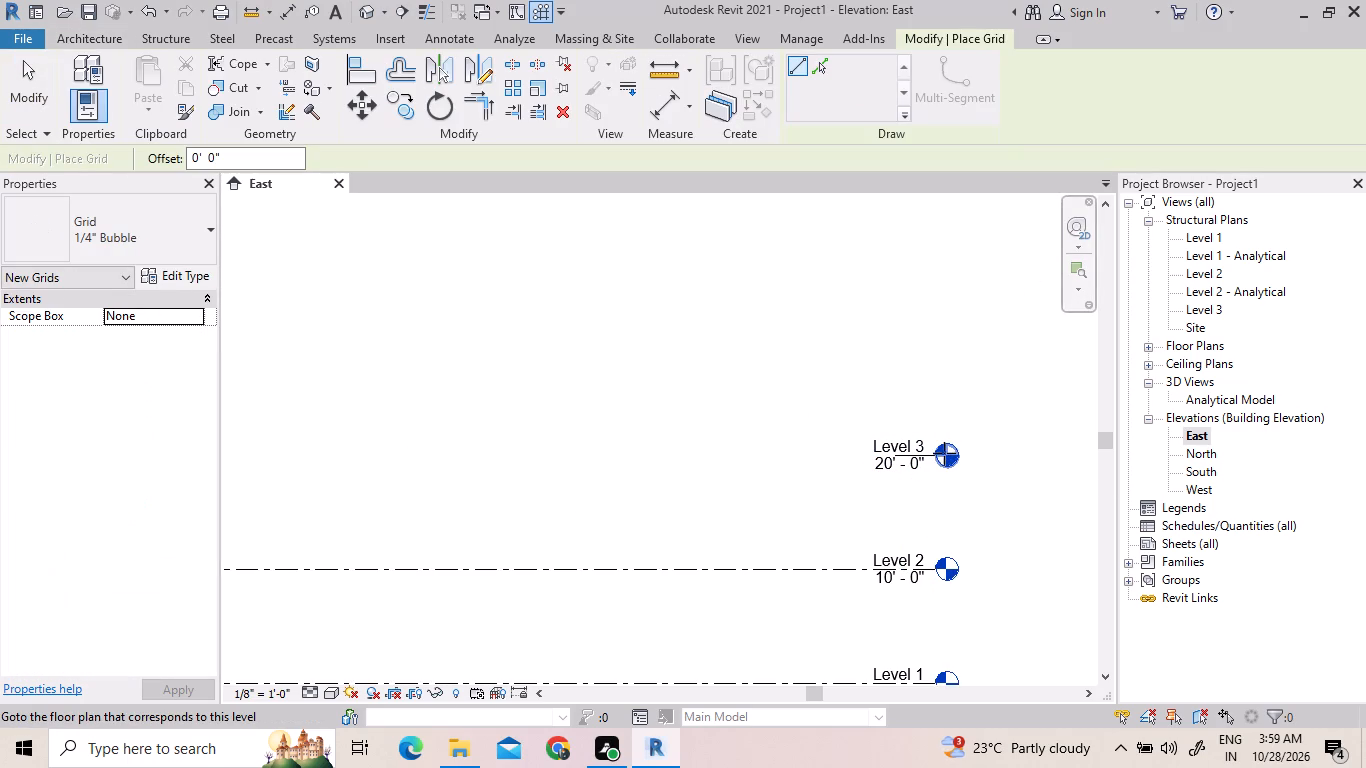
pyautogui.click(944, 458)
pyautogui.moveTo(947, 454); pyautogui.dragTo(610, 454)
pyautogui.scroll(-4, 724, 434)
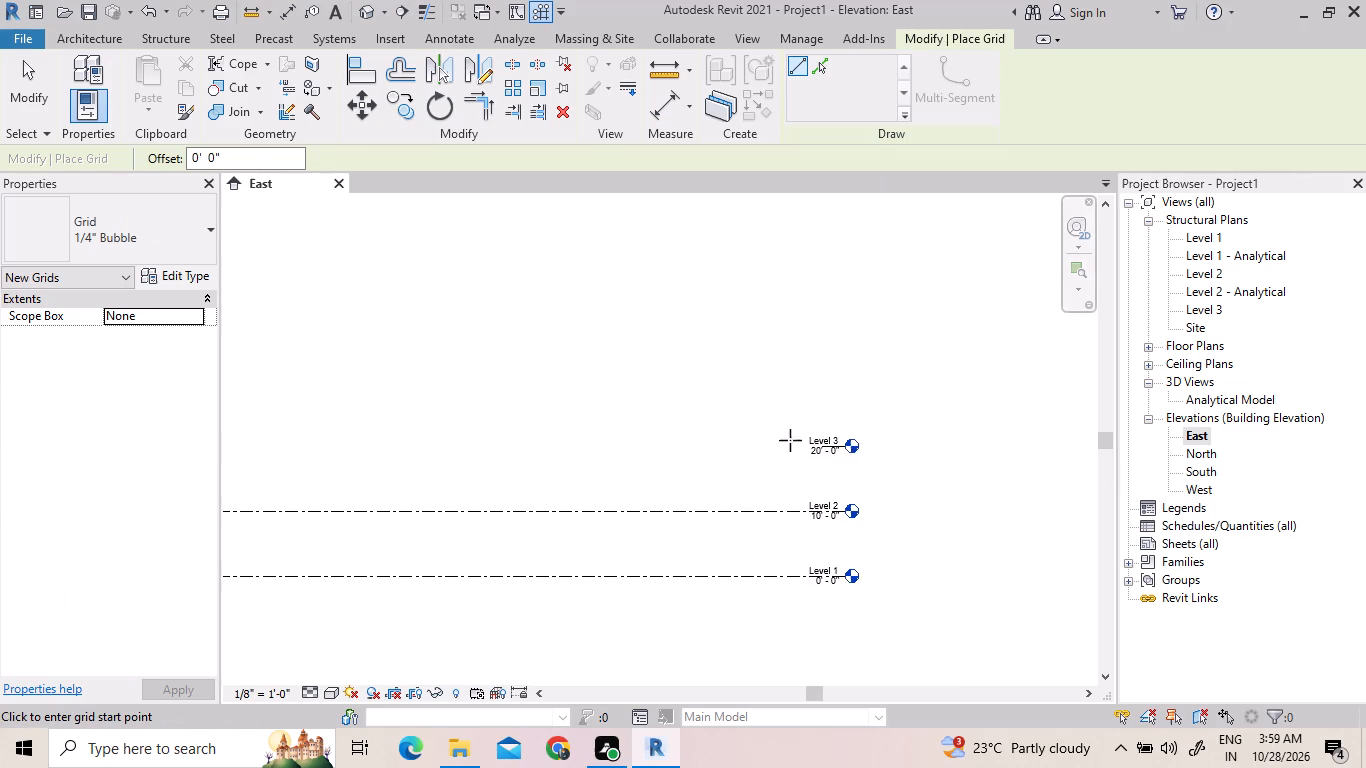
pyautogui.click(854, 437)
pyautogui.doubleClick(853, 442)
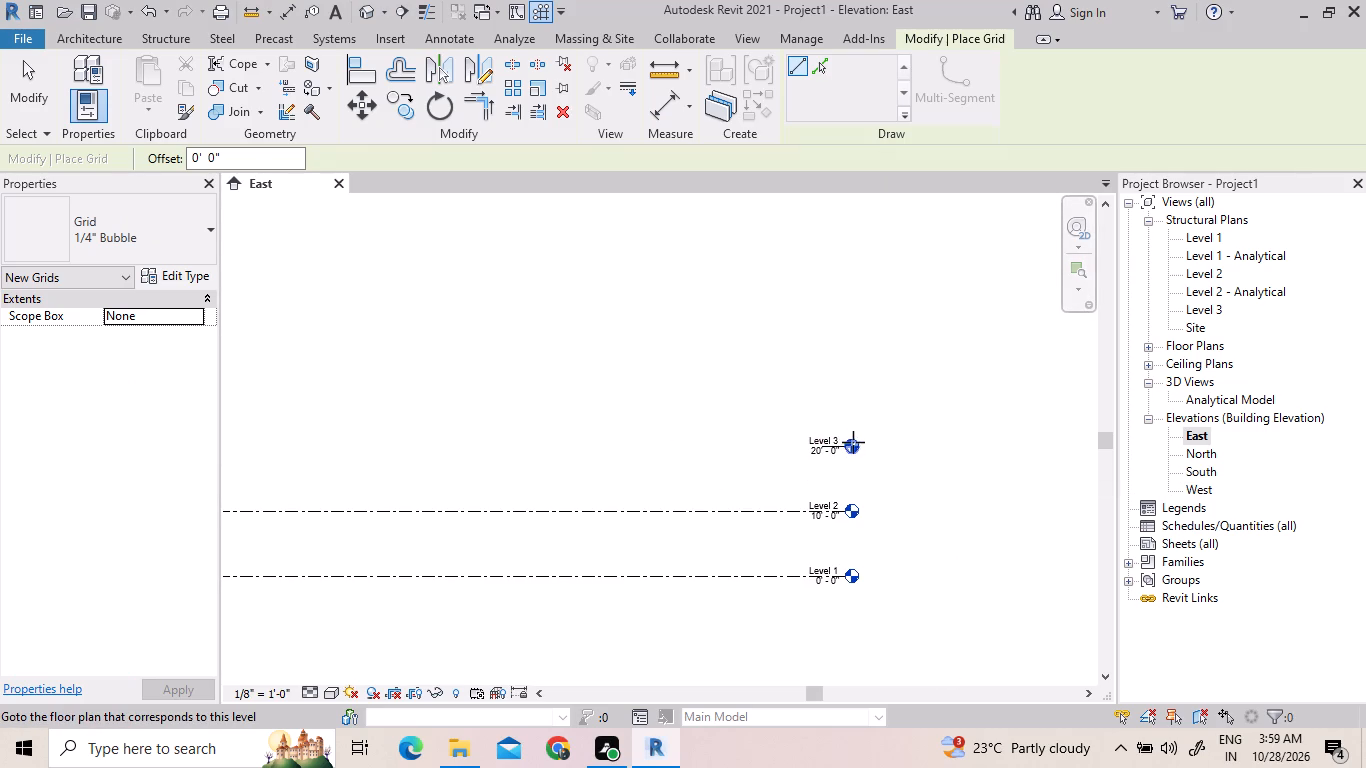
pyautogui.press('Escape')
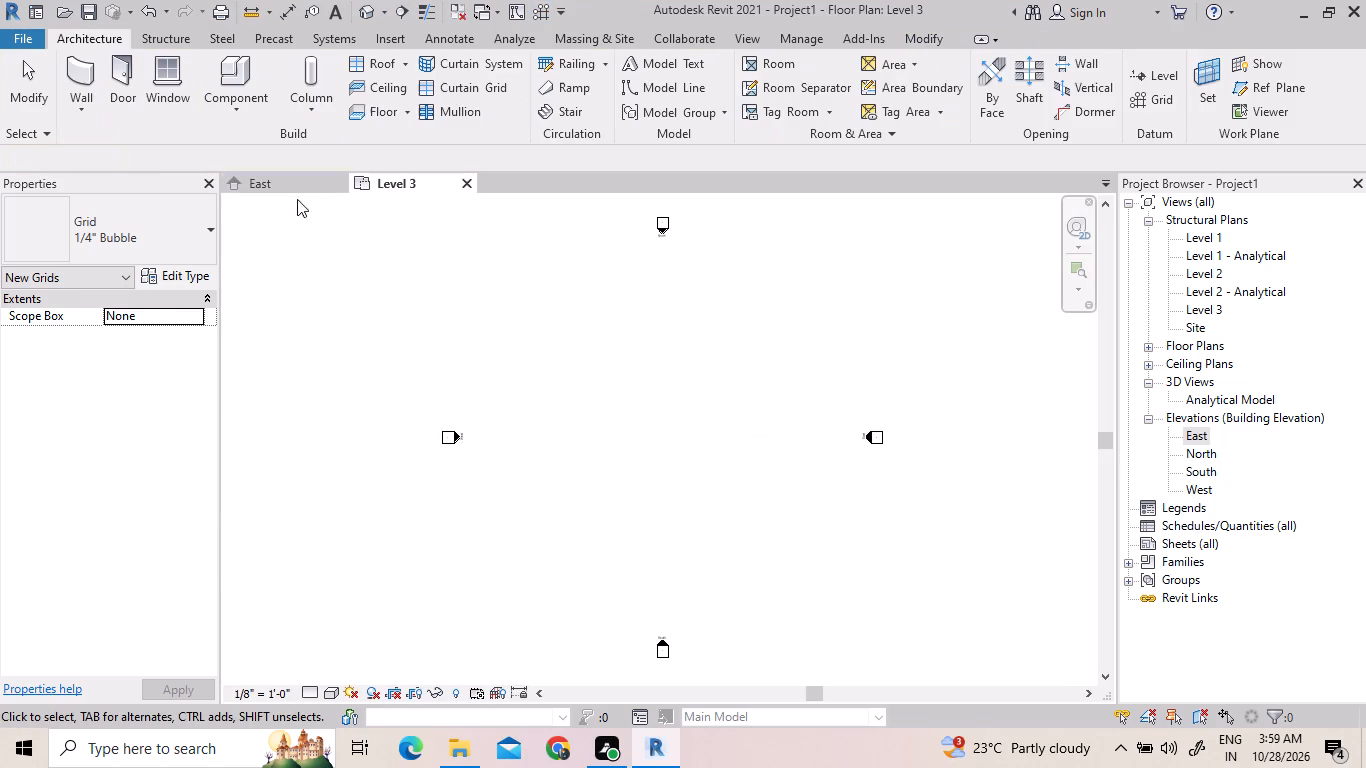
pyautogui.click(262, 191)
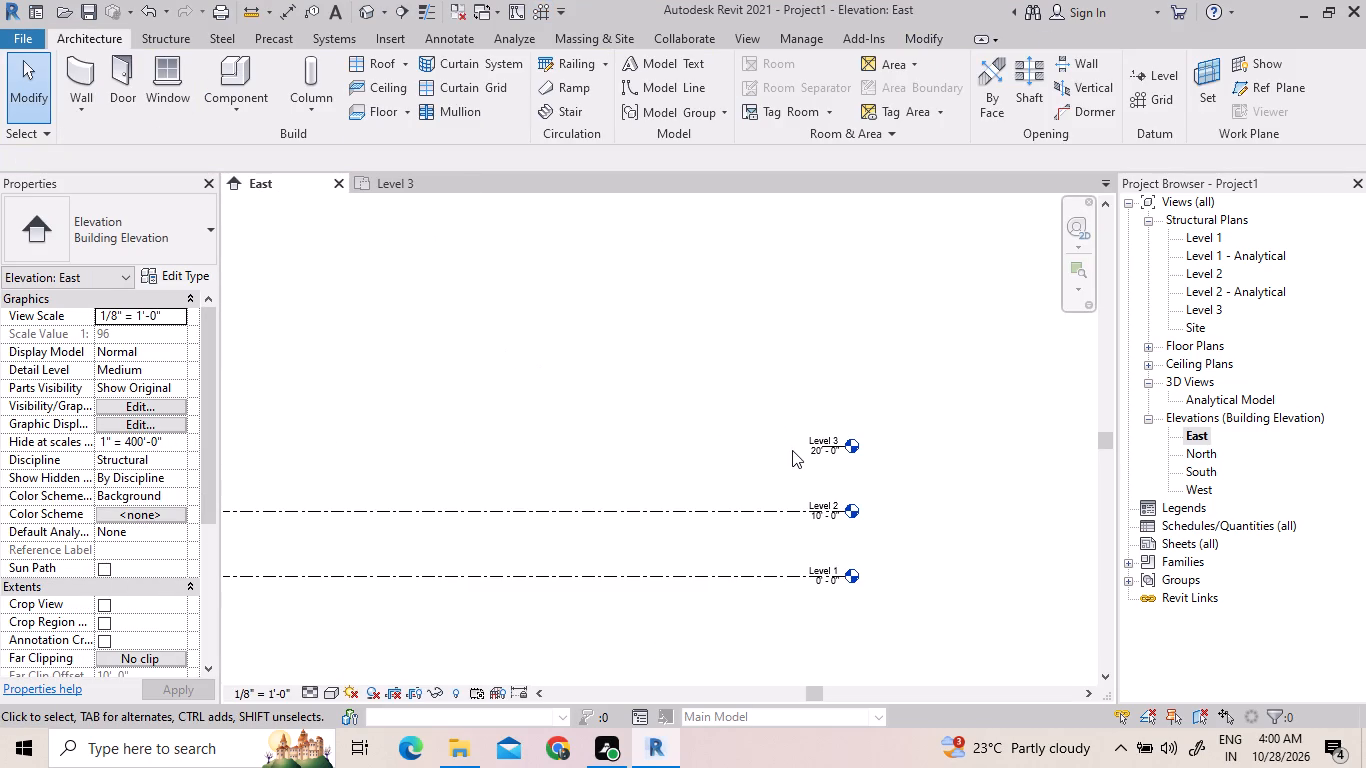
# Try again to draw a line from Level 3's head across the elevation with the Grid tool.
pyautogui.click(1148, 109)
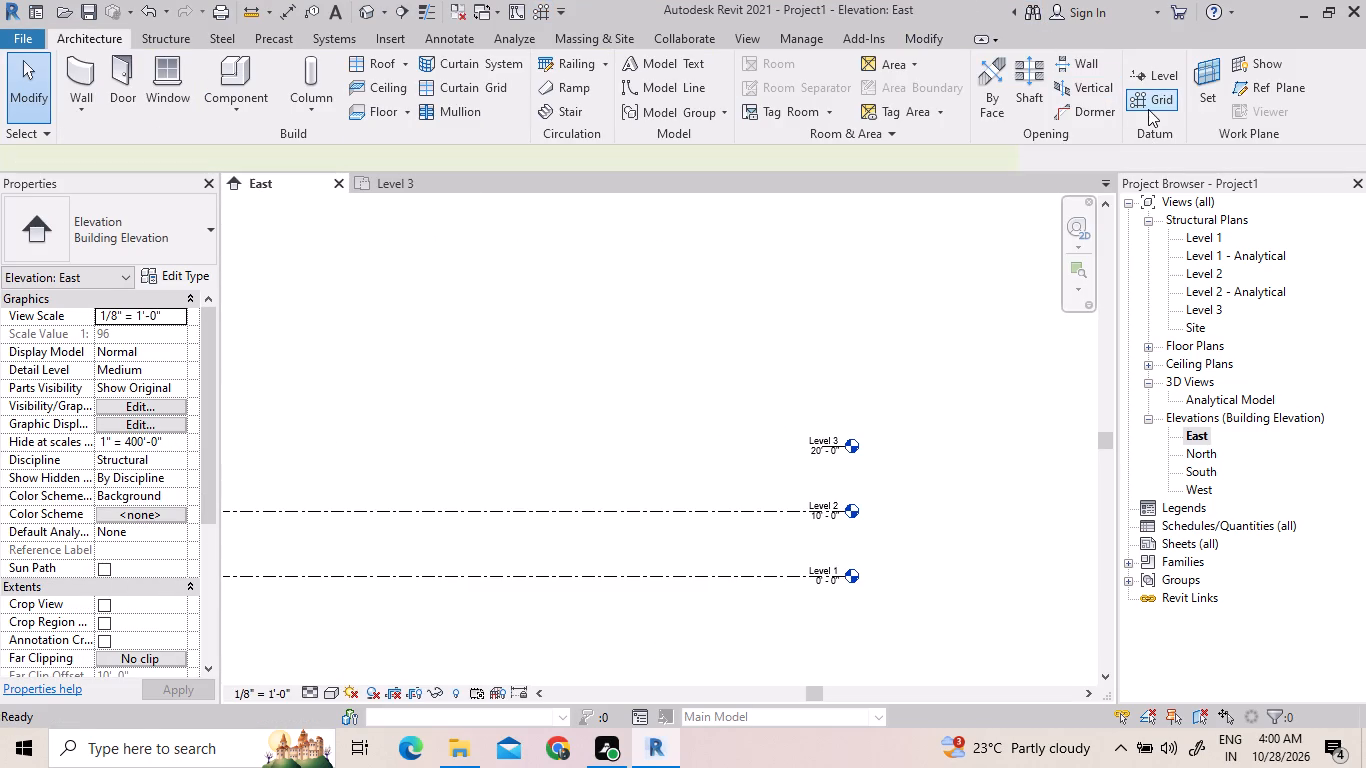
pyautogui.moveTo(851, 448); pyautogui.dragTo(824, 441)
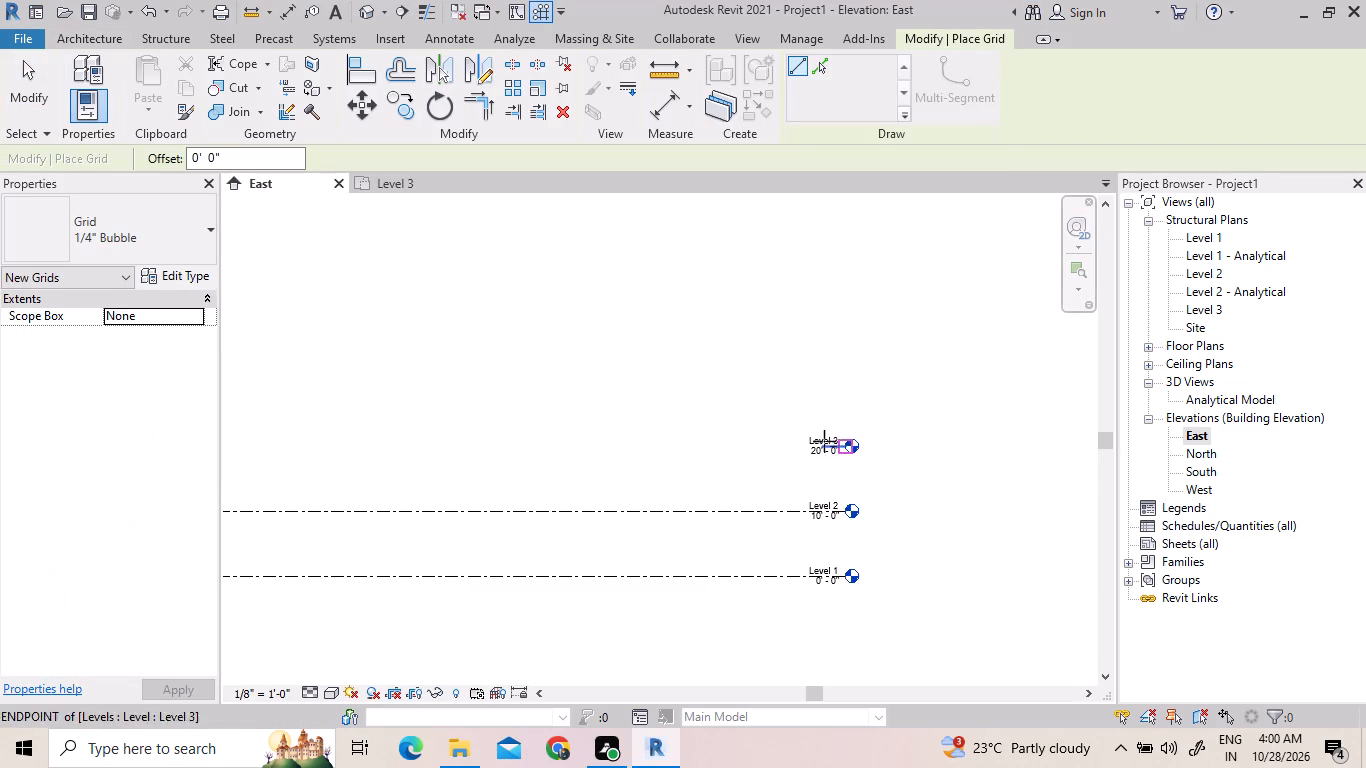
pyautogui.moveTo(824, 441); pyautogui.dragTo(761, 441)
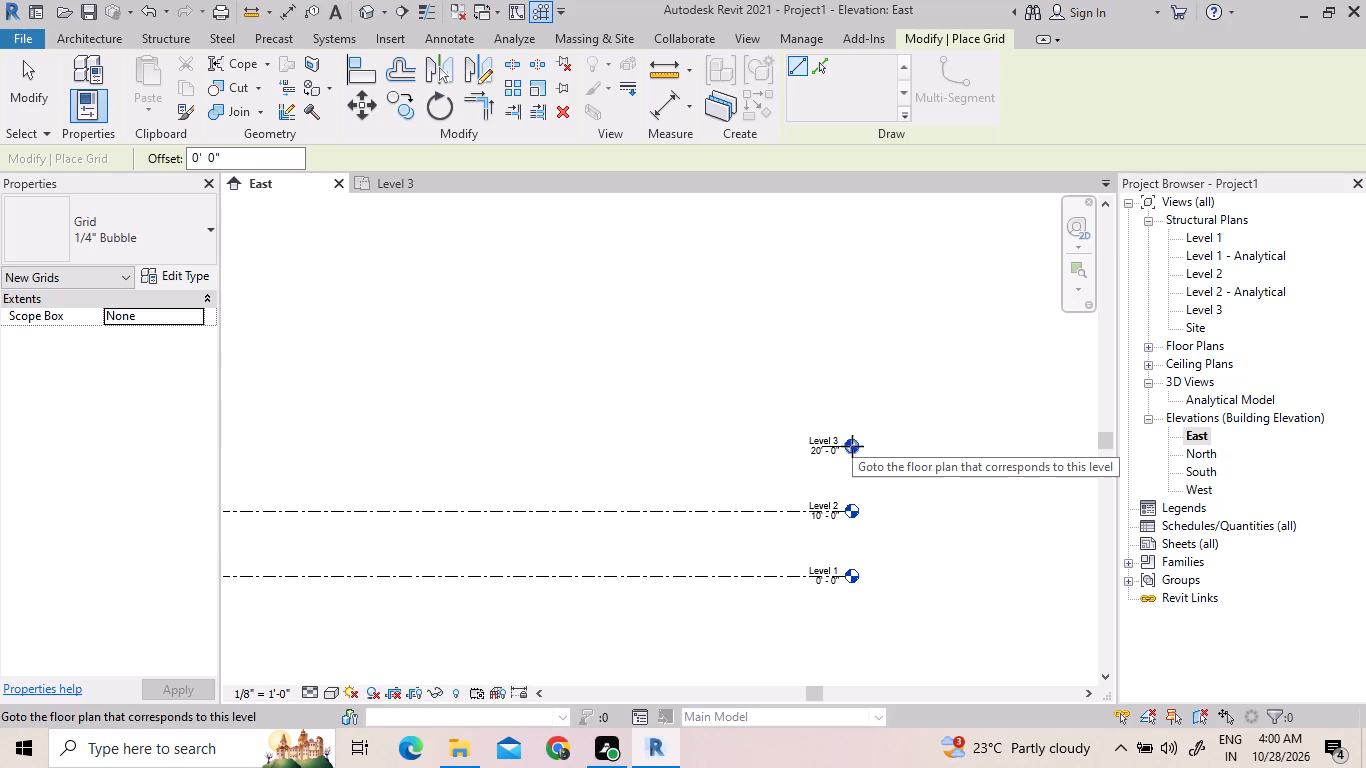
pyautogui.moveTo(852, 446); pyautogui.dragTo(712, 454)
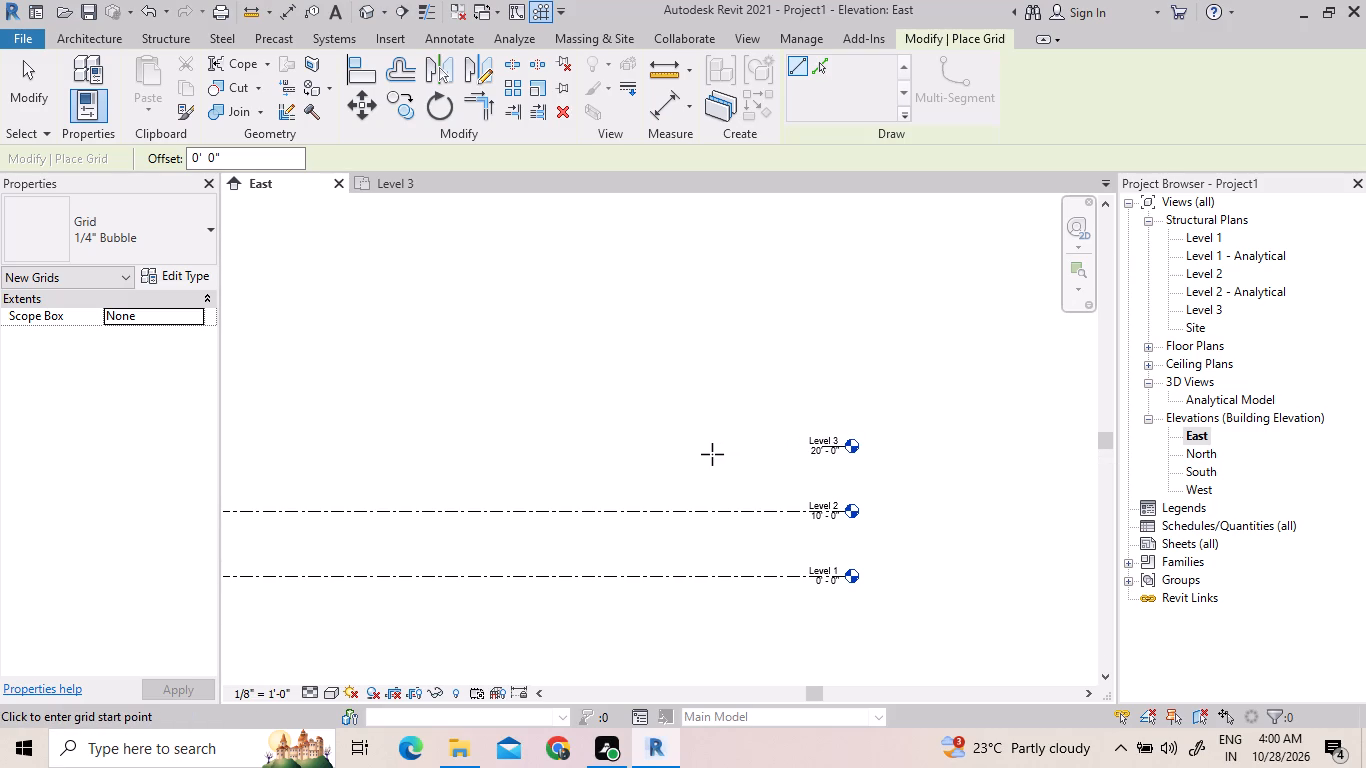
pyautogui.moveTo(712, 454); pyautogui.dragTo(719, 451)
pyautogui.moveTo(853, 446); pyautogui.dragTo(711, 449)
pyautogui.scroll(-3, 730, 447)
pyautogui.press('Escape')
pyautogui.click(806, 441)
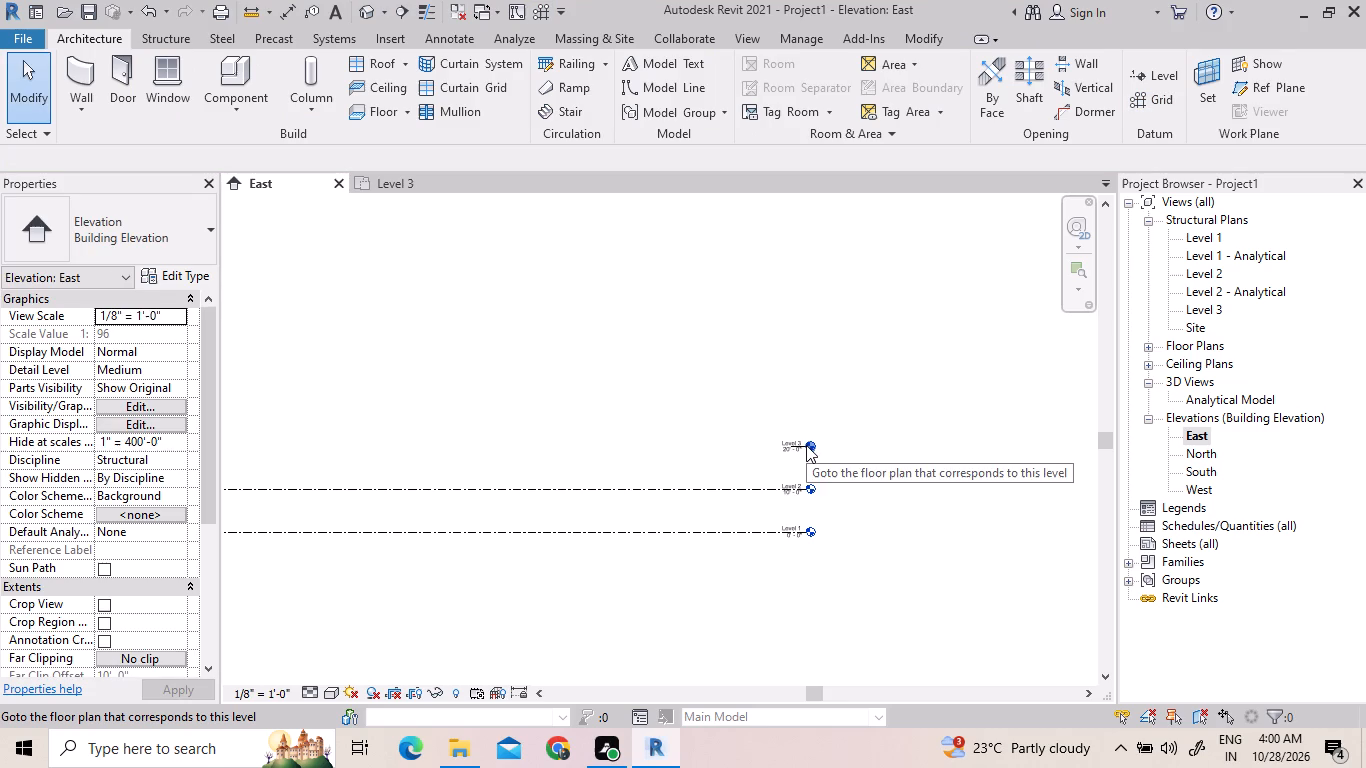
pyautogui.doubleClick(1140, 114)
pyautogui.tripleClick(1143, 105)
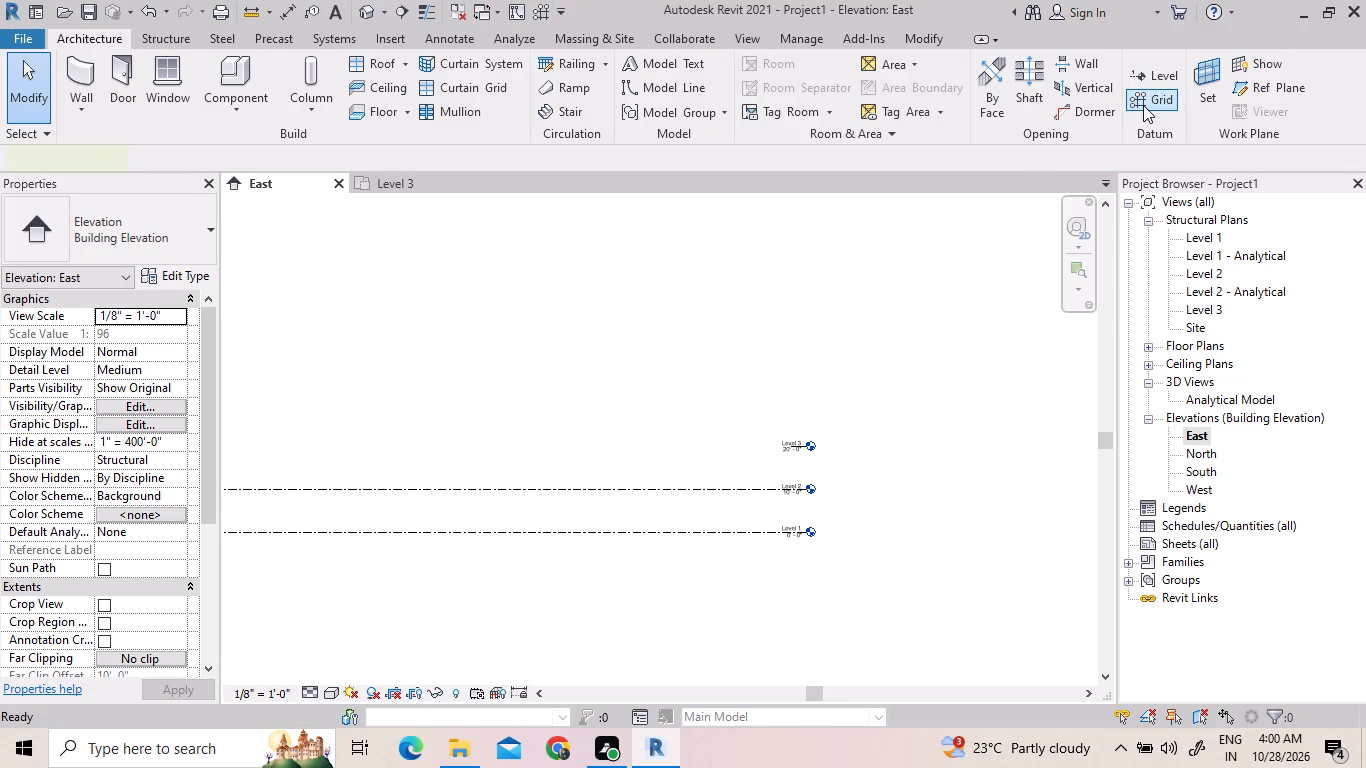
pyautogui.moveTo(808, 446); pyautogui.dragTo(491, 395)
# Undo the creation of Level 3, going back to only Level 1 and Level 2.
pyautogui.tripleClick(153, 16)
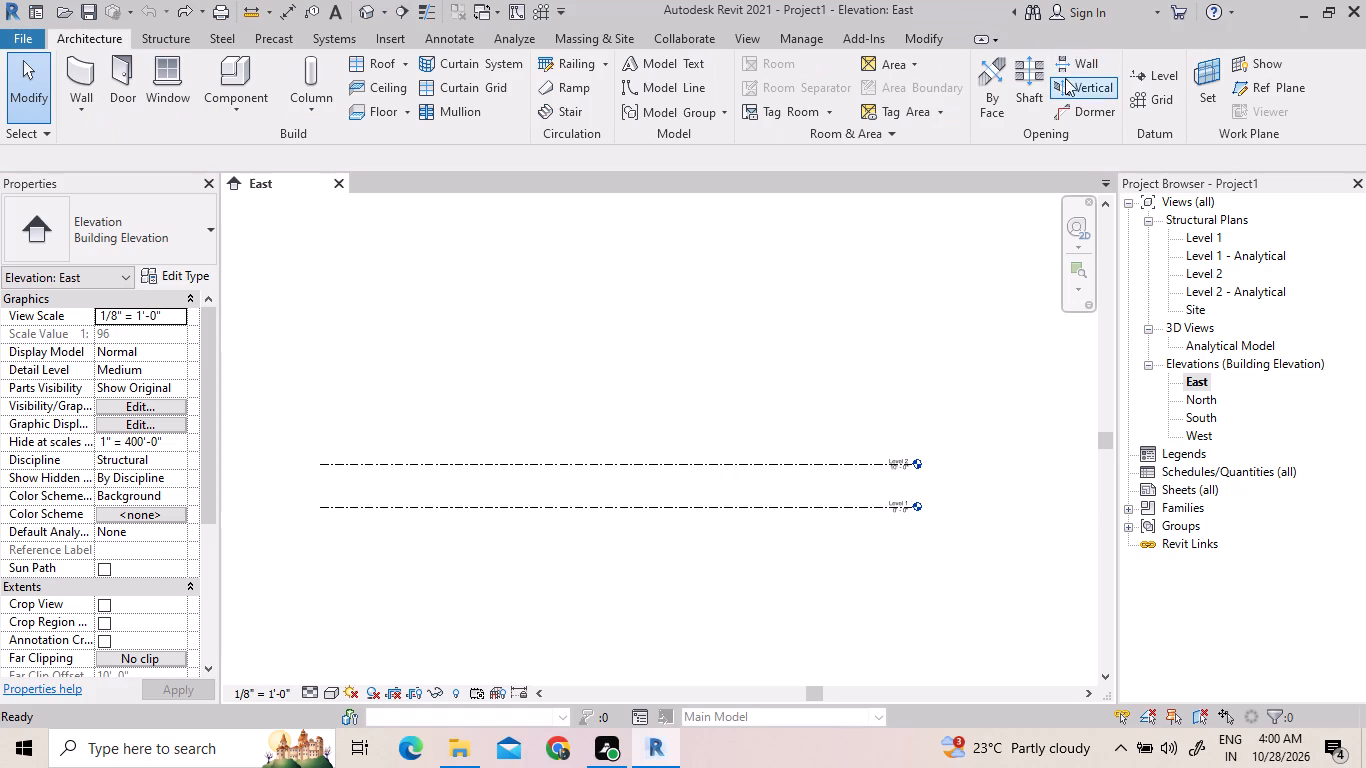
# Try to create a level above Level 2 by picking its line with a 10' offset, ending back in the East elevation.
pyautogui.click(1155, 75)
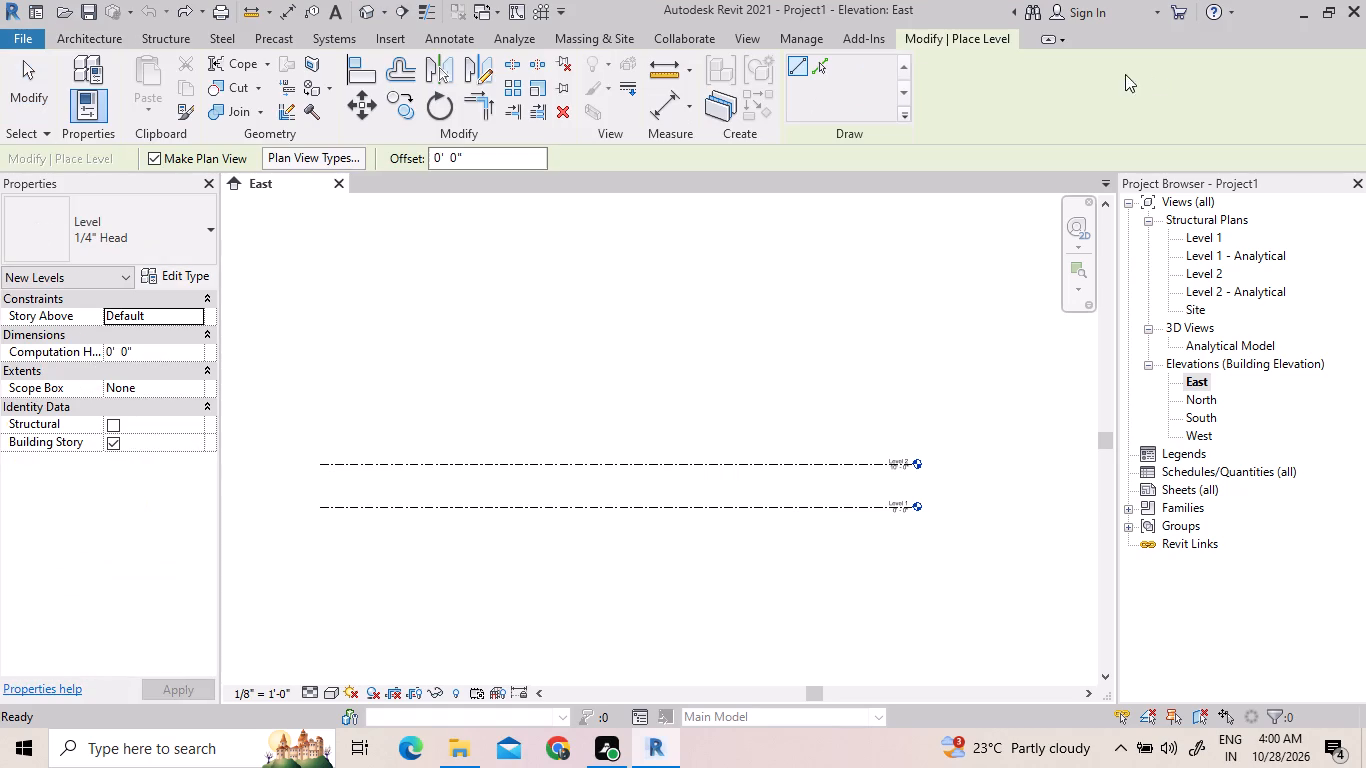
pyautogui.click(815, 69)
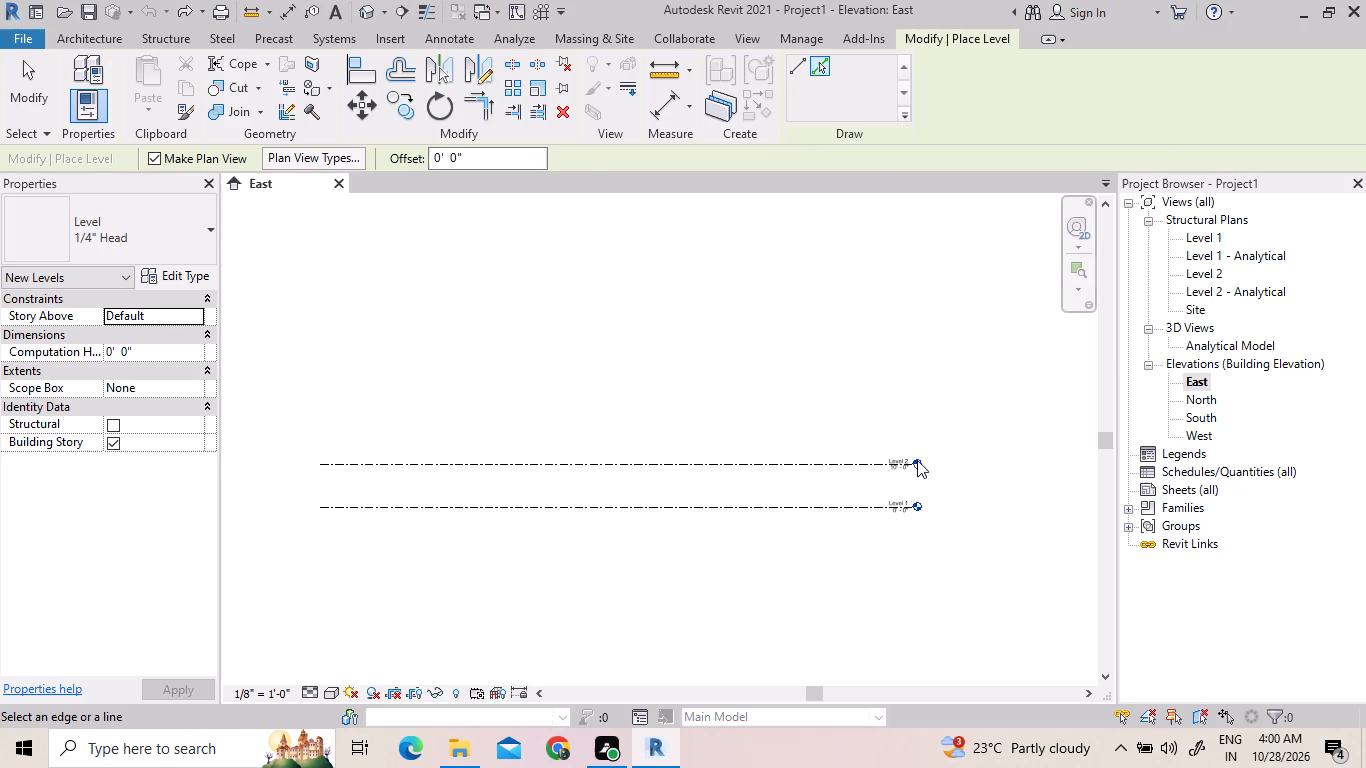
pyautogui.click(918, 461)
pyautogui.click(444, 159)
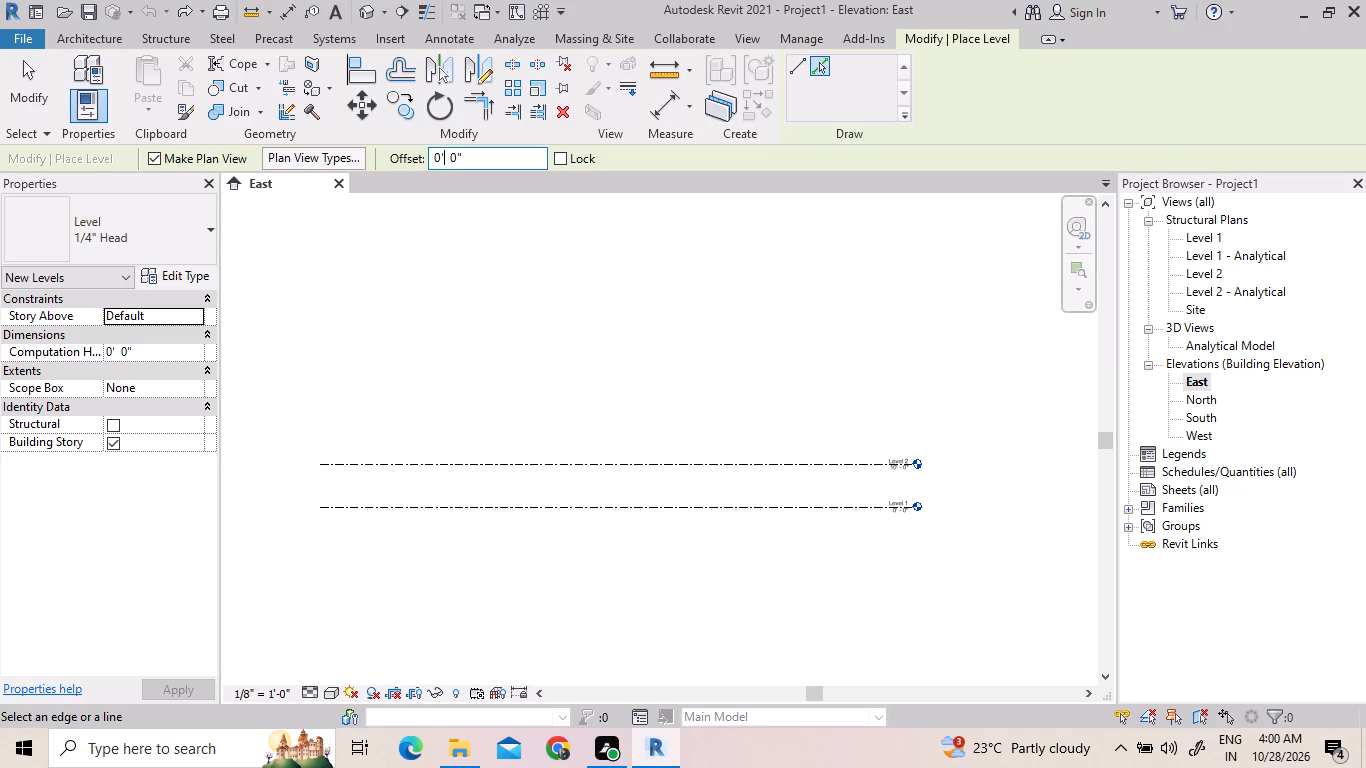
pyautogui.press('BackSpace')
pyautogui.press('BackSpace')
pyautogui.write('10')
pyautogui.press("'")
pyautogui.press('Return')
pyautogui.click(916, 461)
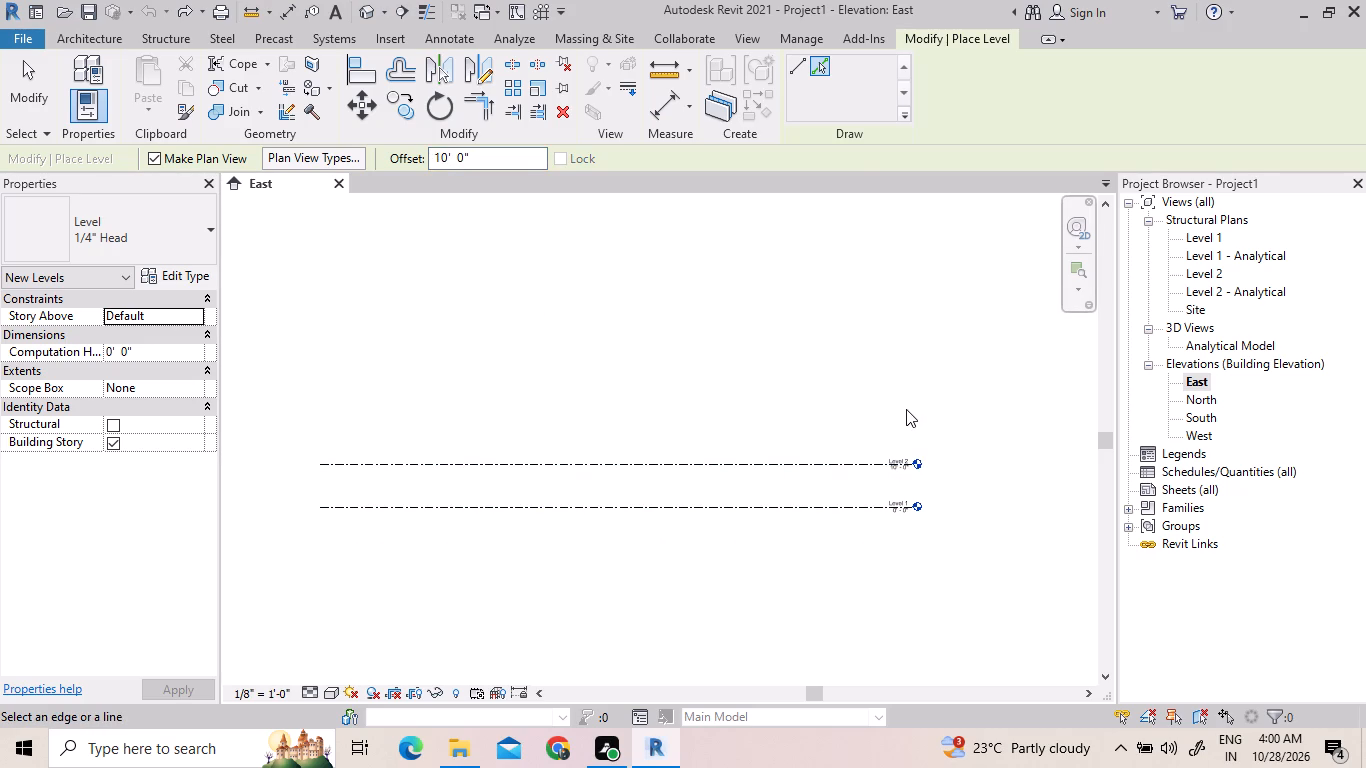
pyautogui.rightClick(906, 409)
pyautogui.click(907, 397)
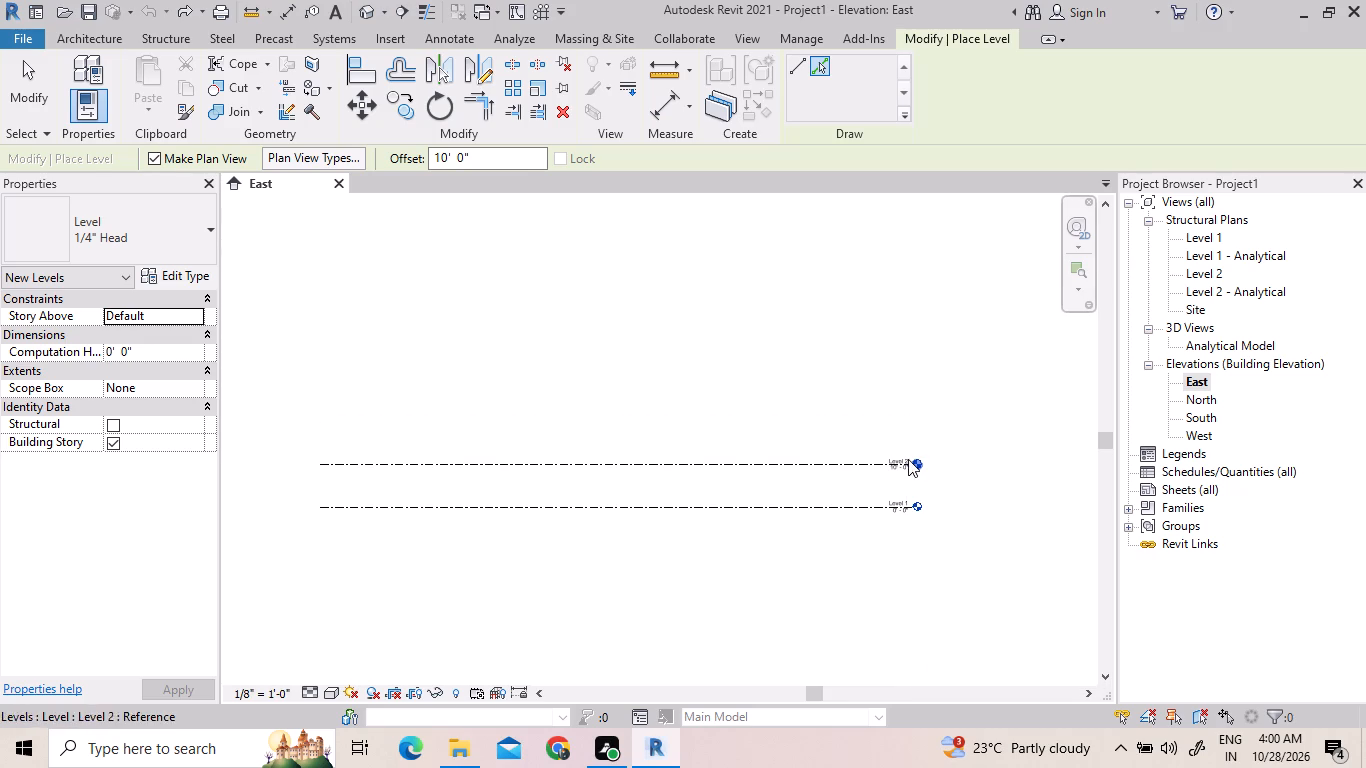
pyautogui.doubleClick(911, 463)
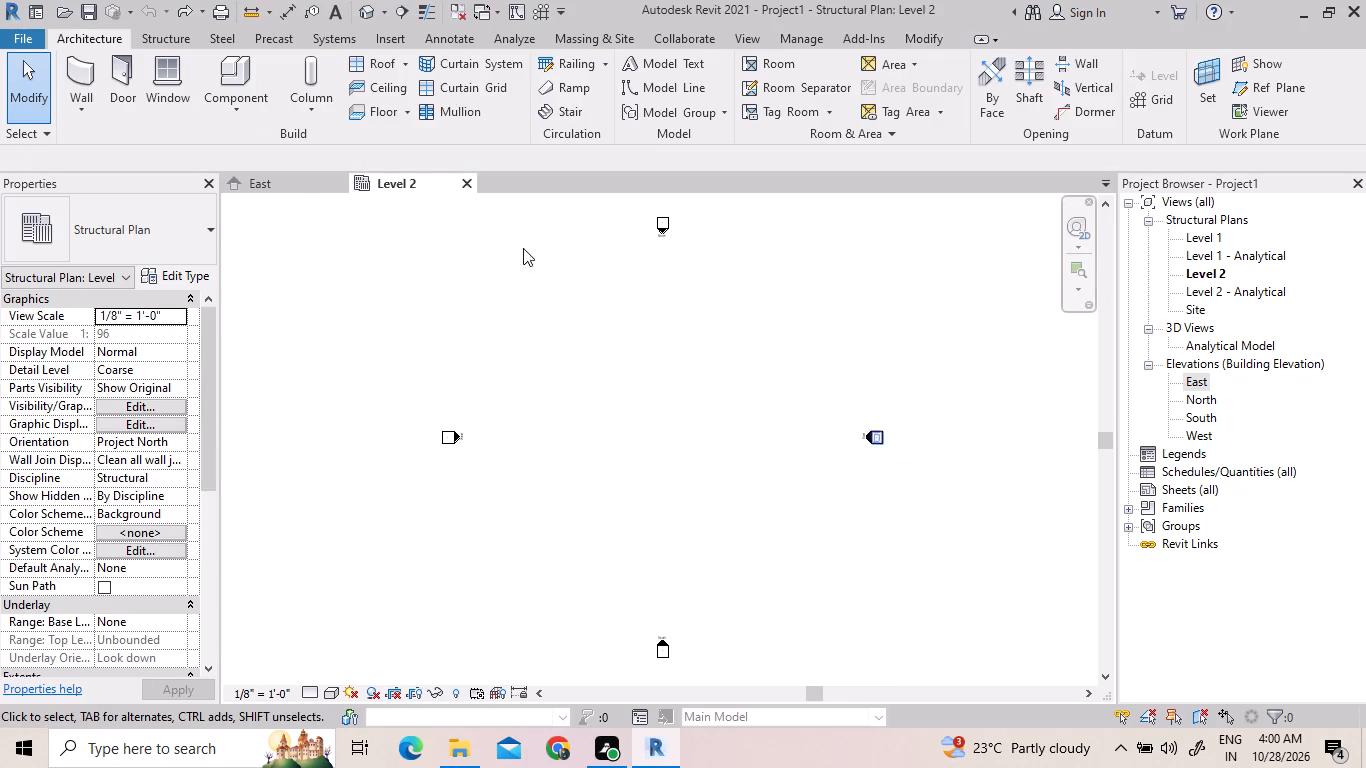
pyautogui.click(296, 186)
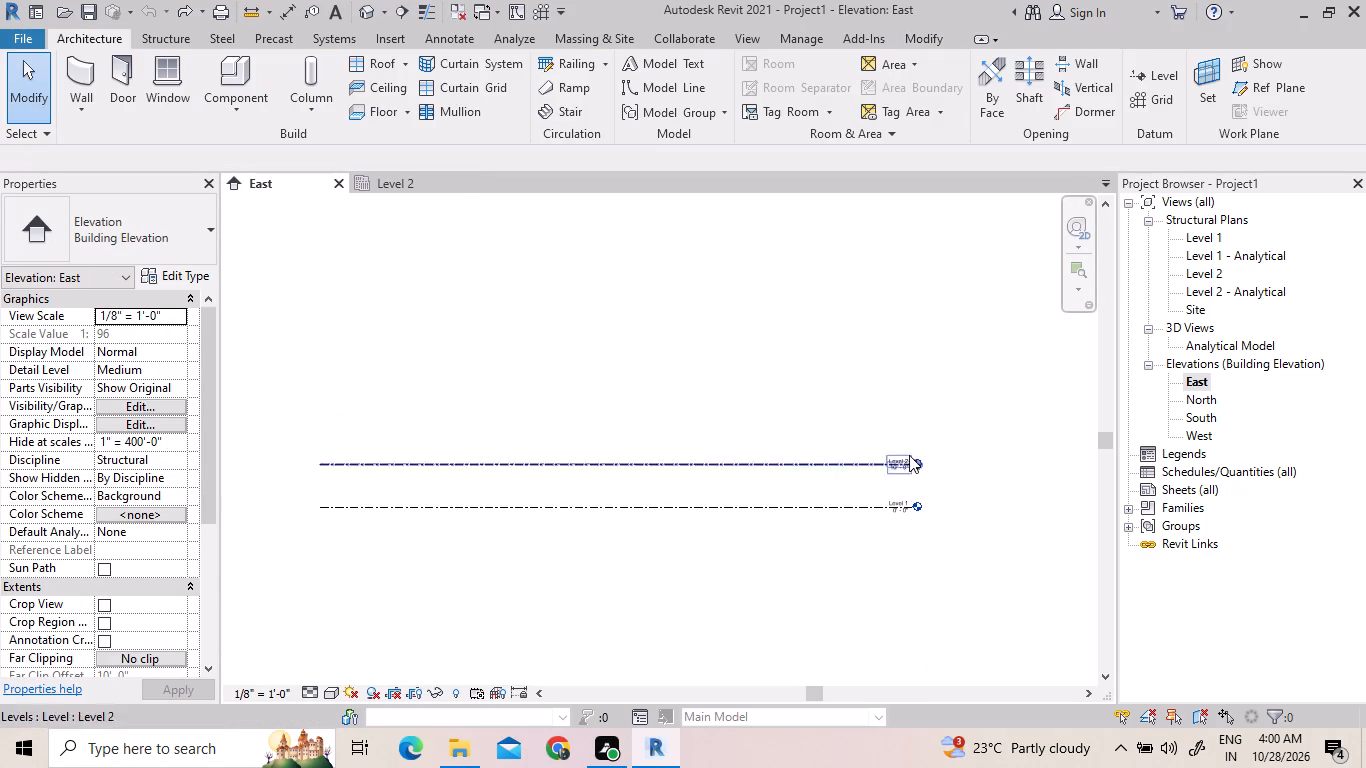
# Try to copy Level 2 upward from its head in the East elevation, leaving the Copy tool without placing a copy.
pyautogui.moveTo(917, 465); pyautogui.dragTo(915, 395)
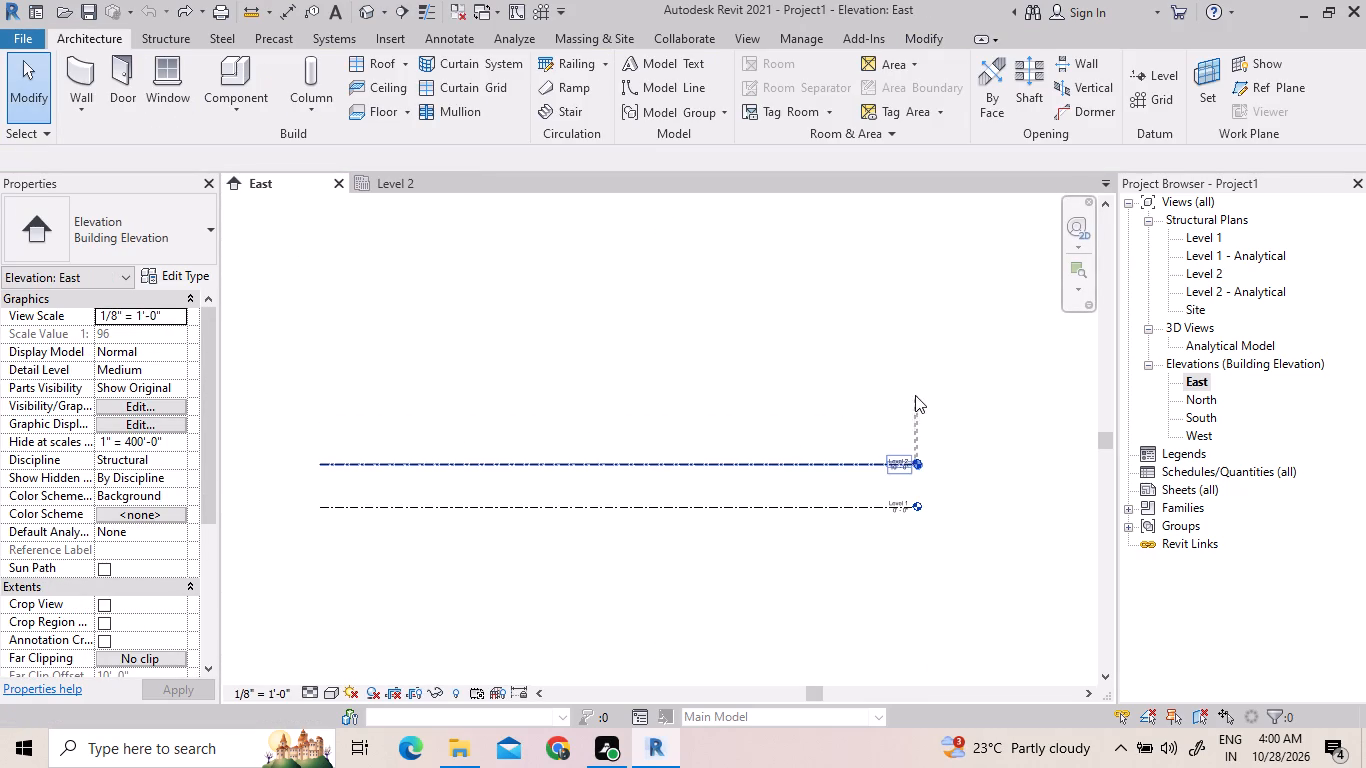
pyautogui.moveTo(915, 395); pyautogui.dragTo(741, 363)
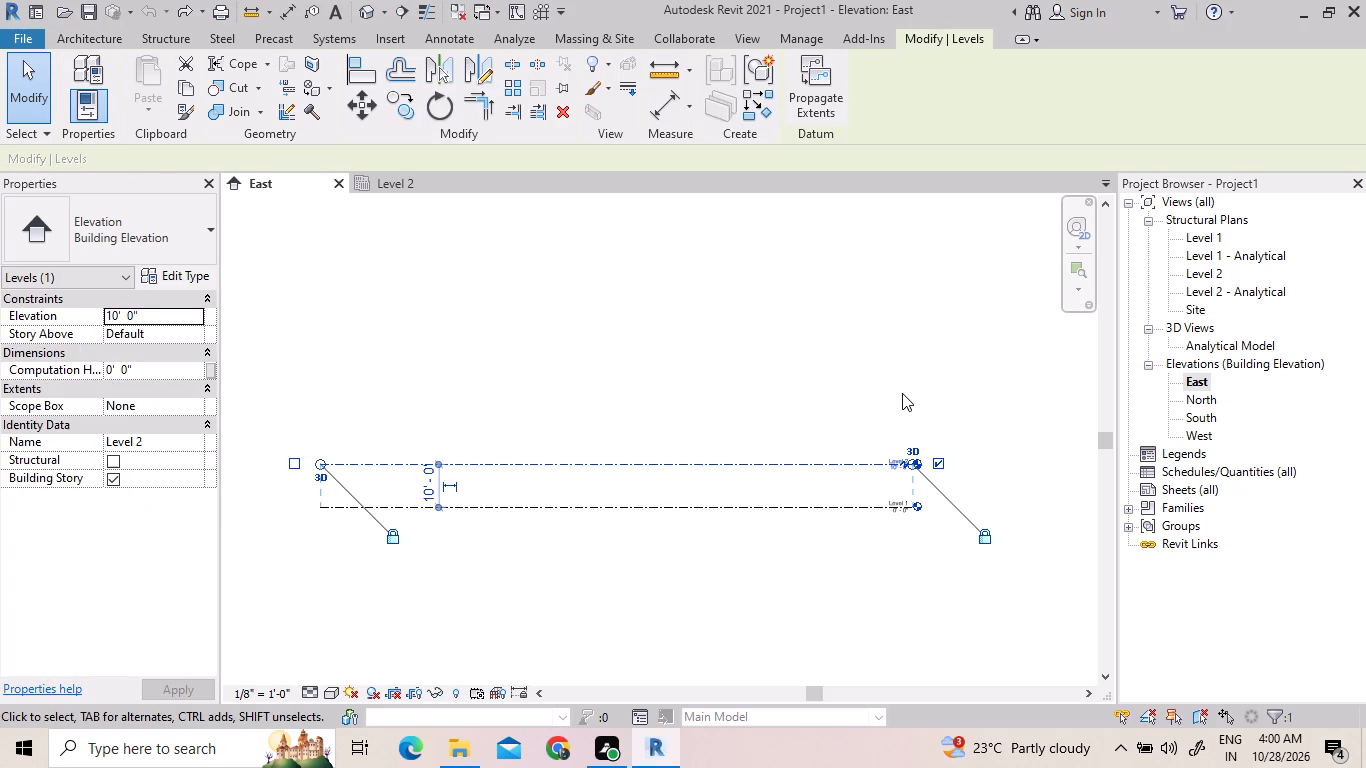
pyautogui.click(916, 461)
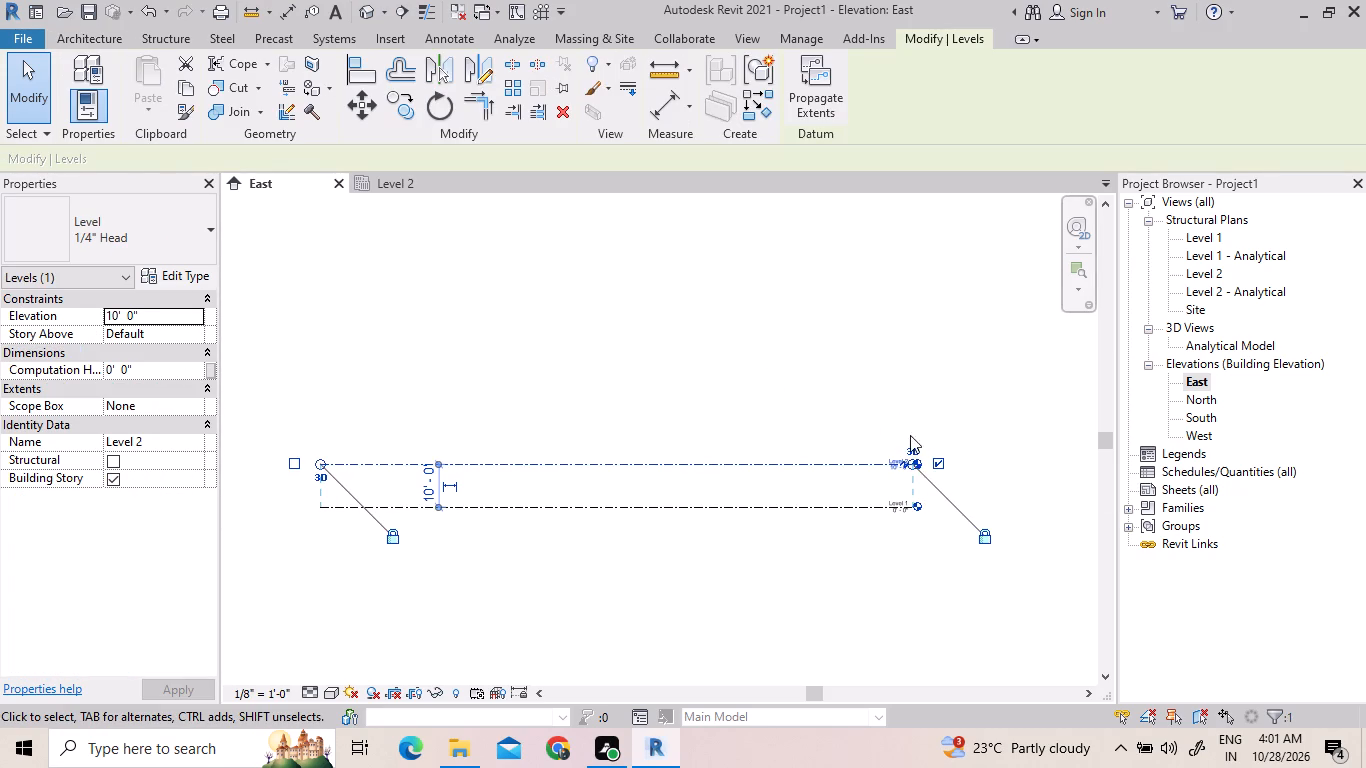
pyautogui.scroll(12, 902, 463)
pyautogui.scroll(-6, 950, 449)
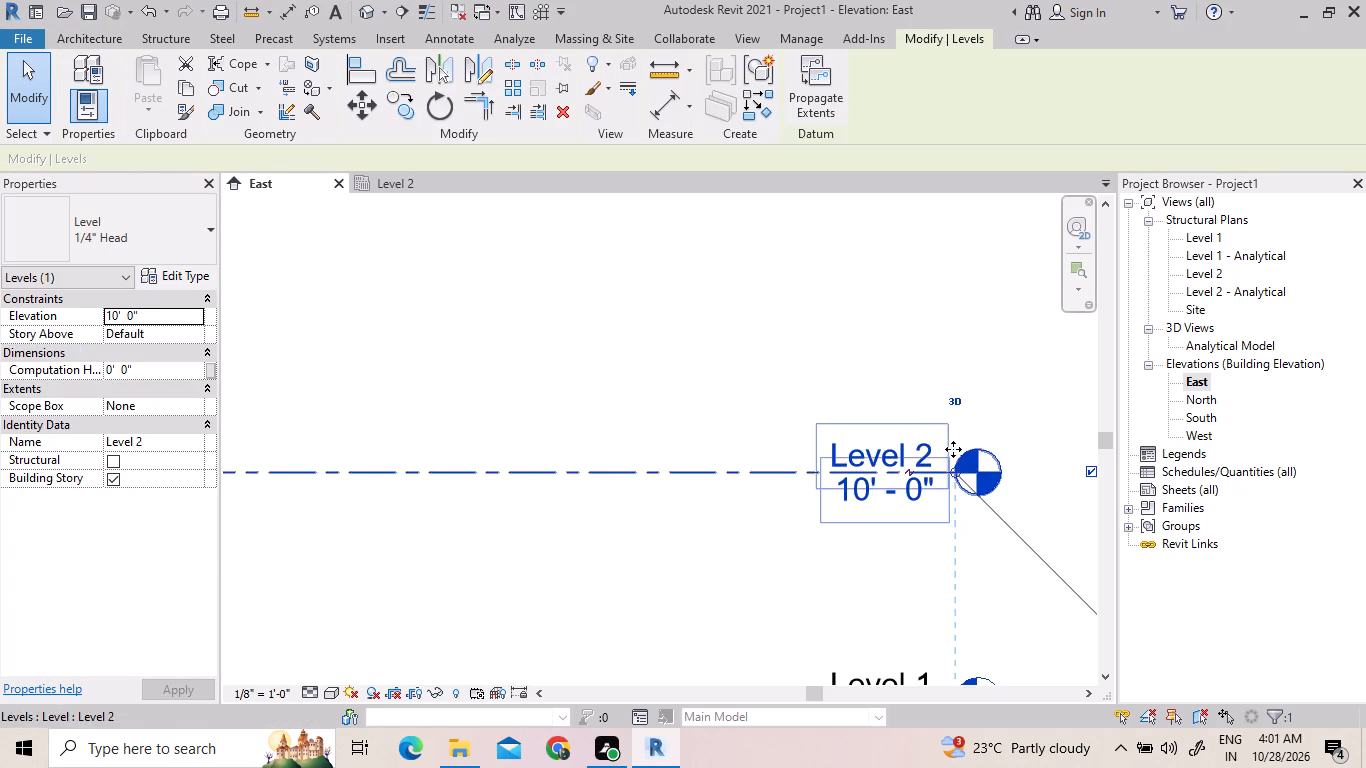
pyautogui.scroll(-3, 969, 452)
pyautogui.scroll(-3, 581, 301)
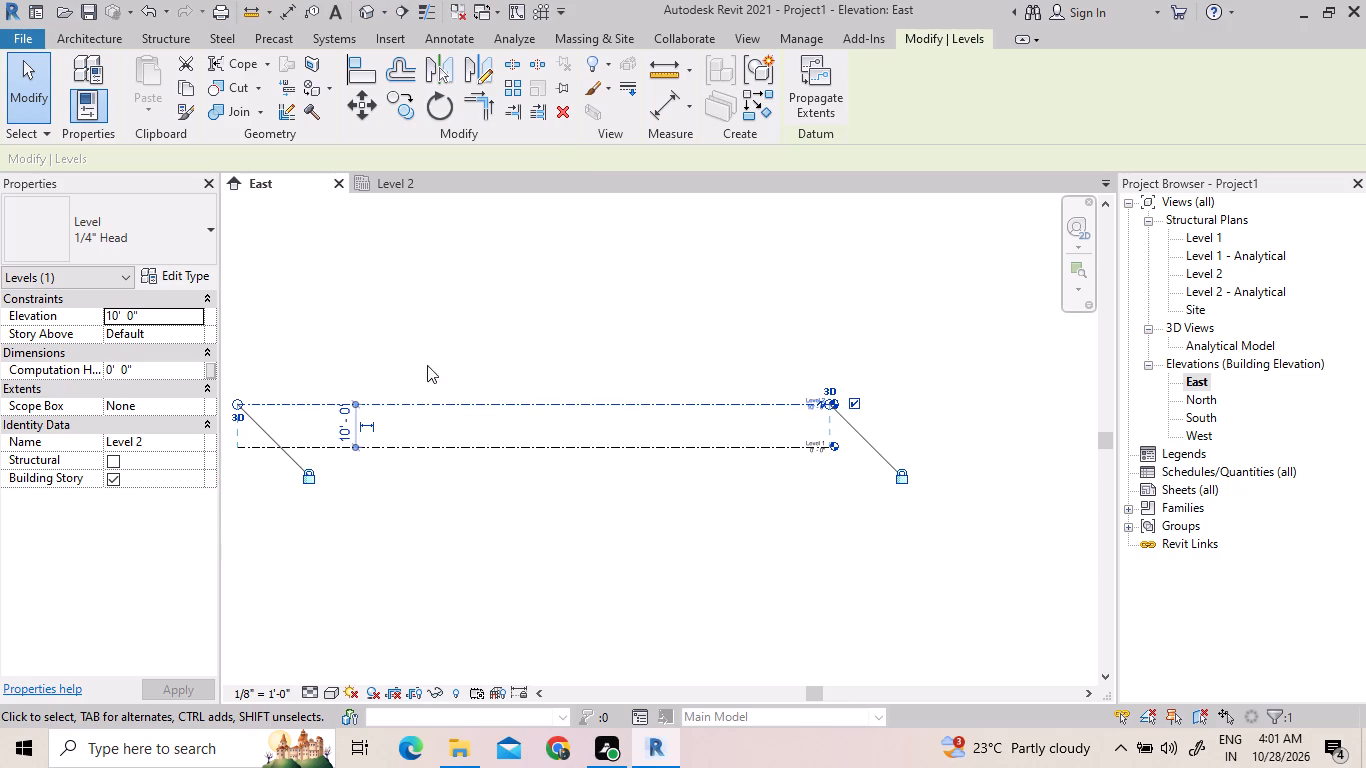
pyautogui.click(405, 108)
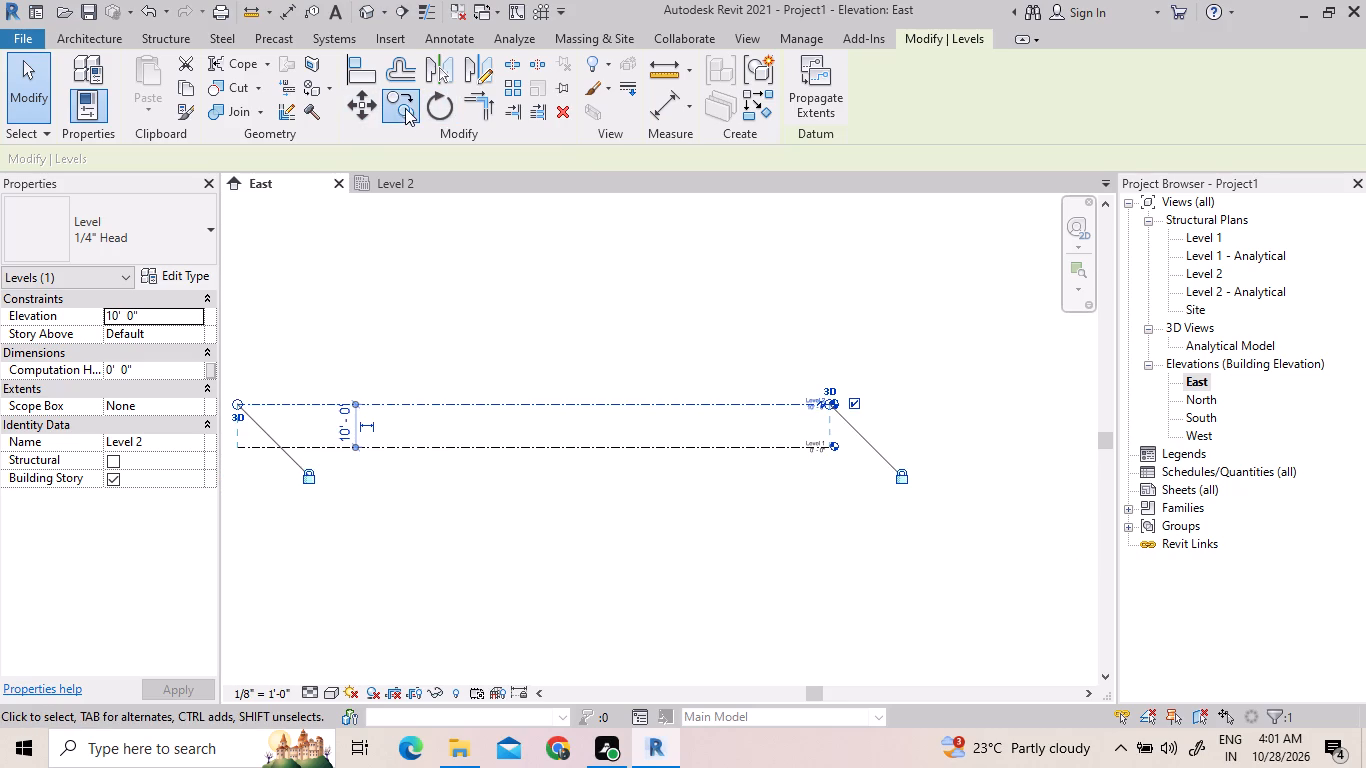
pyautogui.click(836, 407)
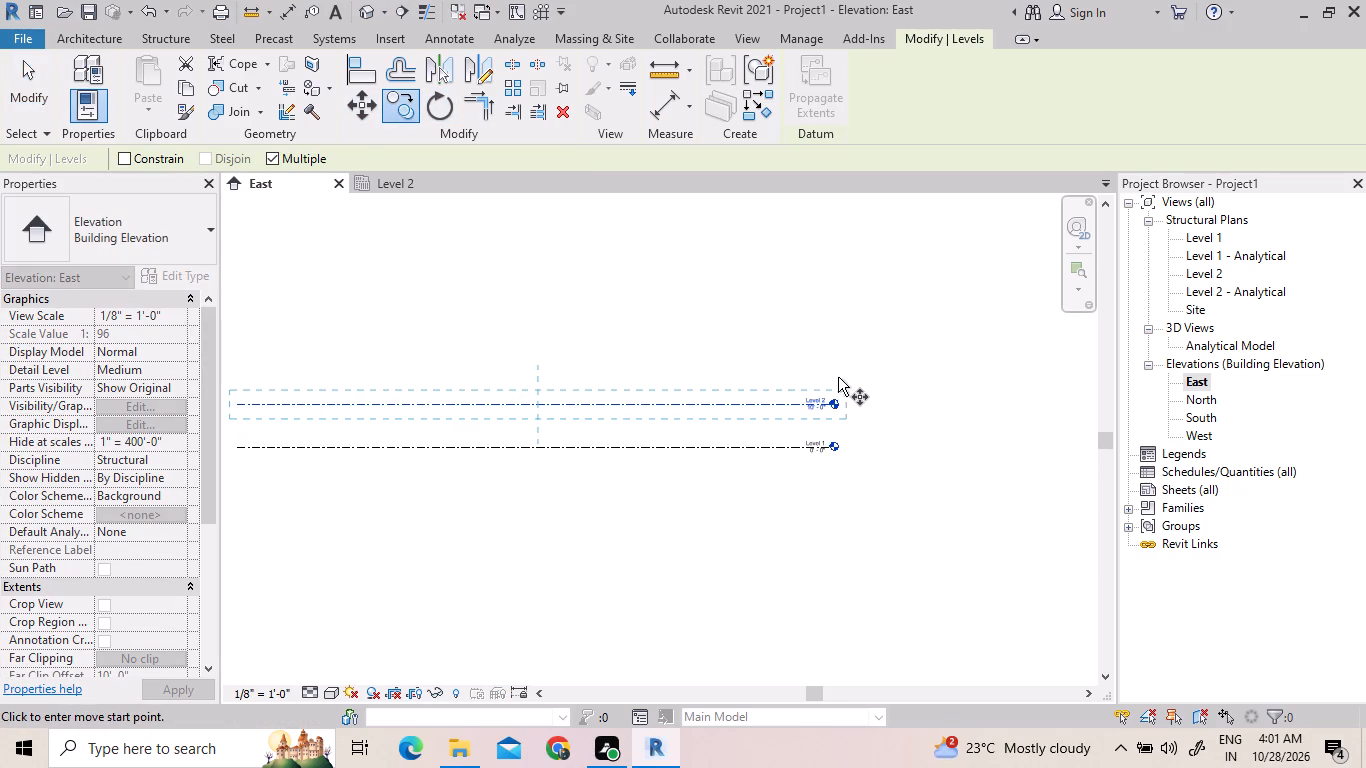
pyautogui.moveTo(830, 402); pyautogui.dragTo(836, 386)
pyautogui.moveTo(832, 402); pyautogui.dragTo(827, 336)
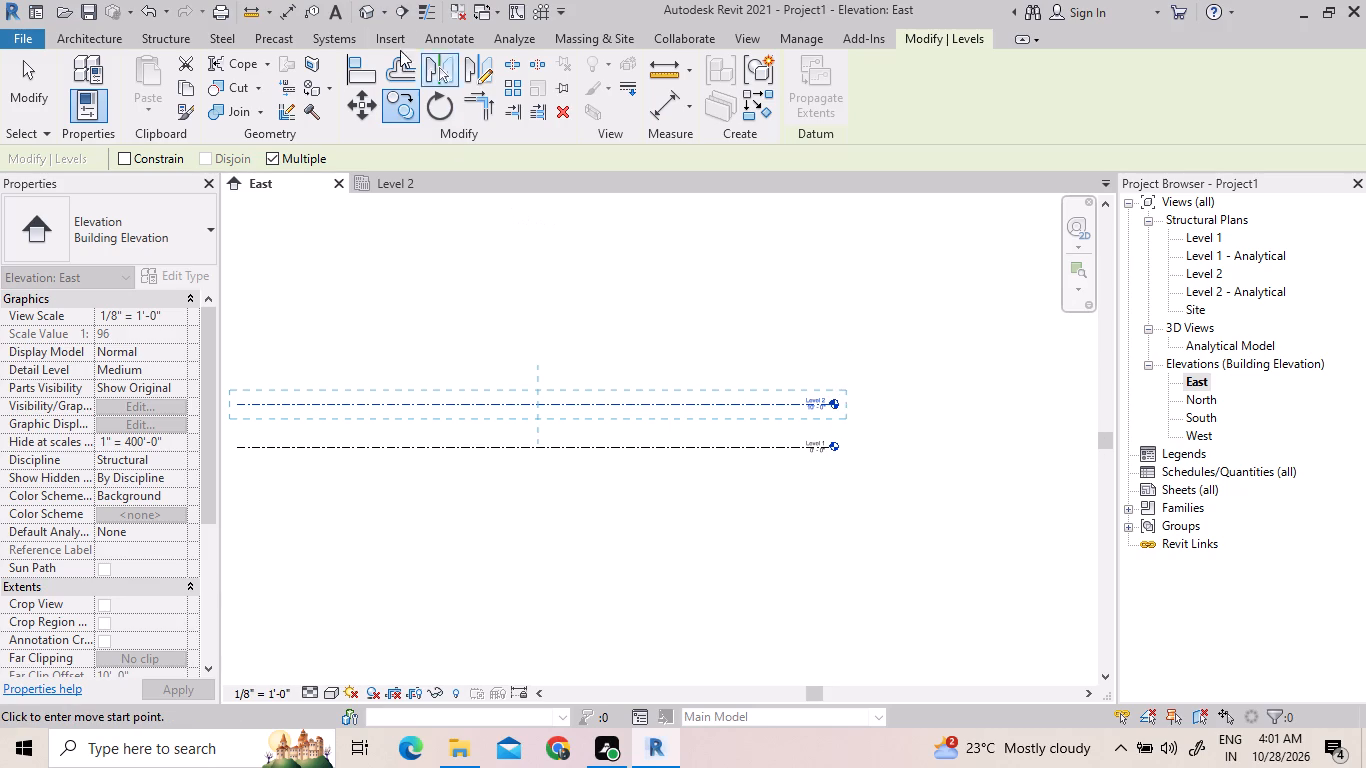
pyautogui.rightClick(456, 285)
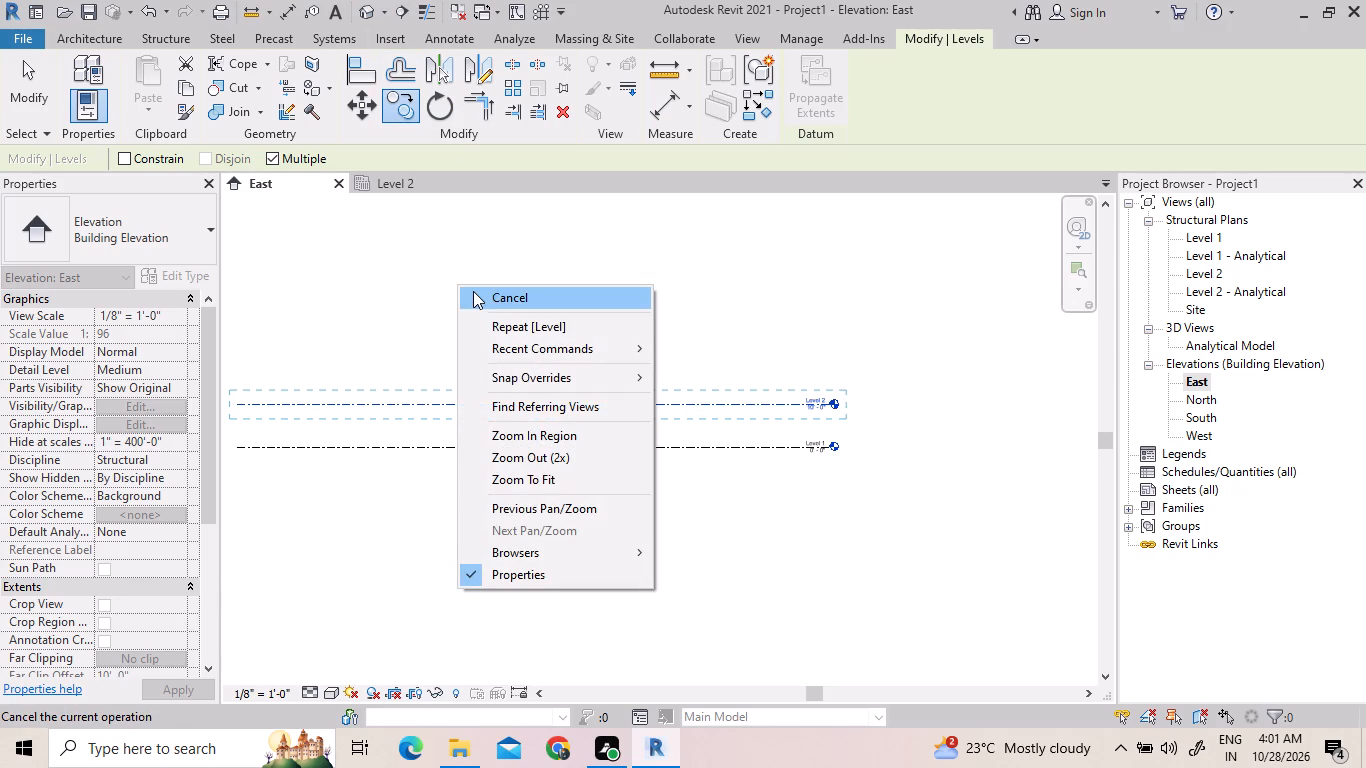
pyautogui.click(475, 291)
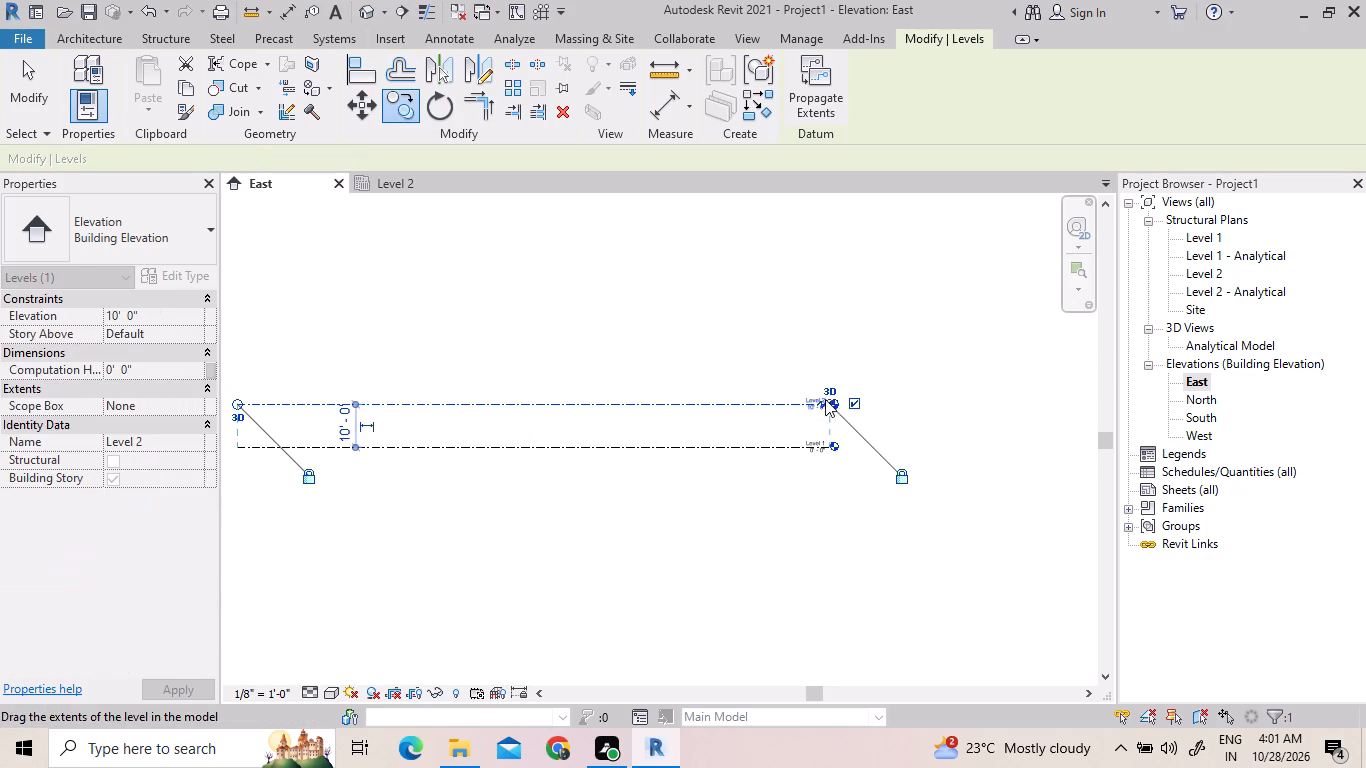
# Create a level similar to Level 2, 10' above it, drawn from the head end to the opposite end of the lower levels.
pyautogui.click(826, 402)
pyautogui.rightClick(825, 406)
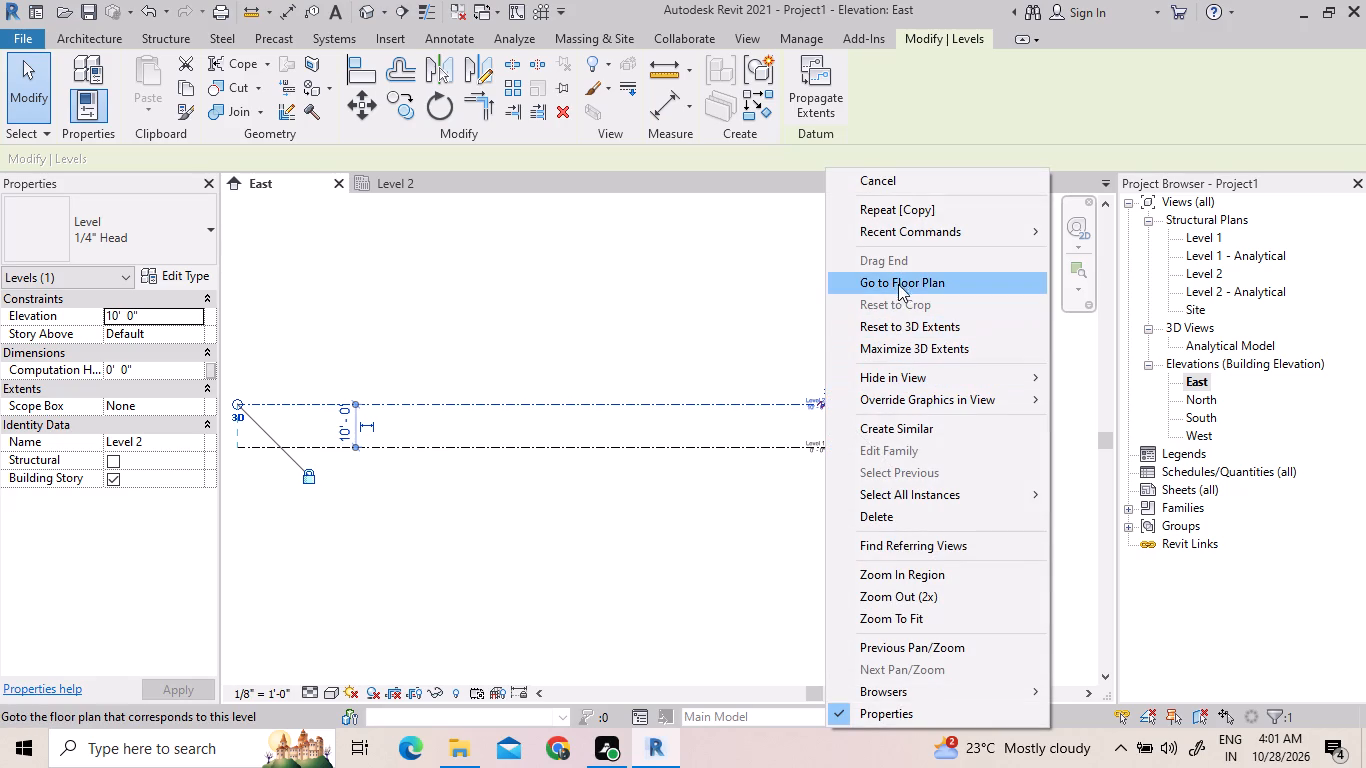
pyautogui.click(920, 435)
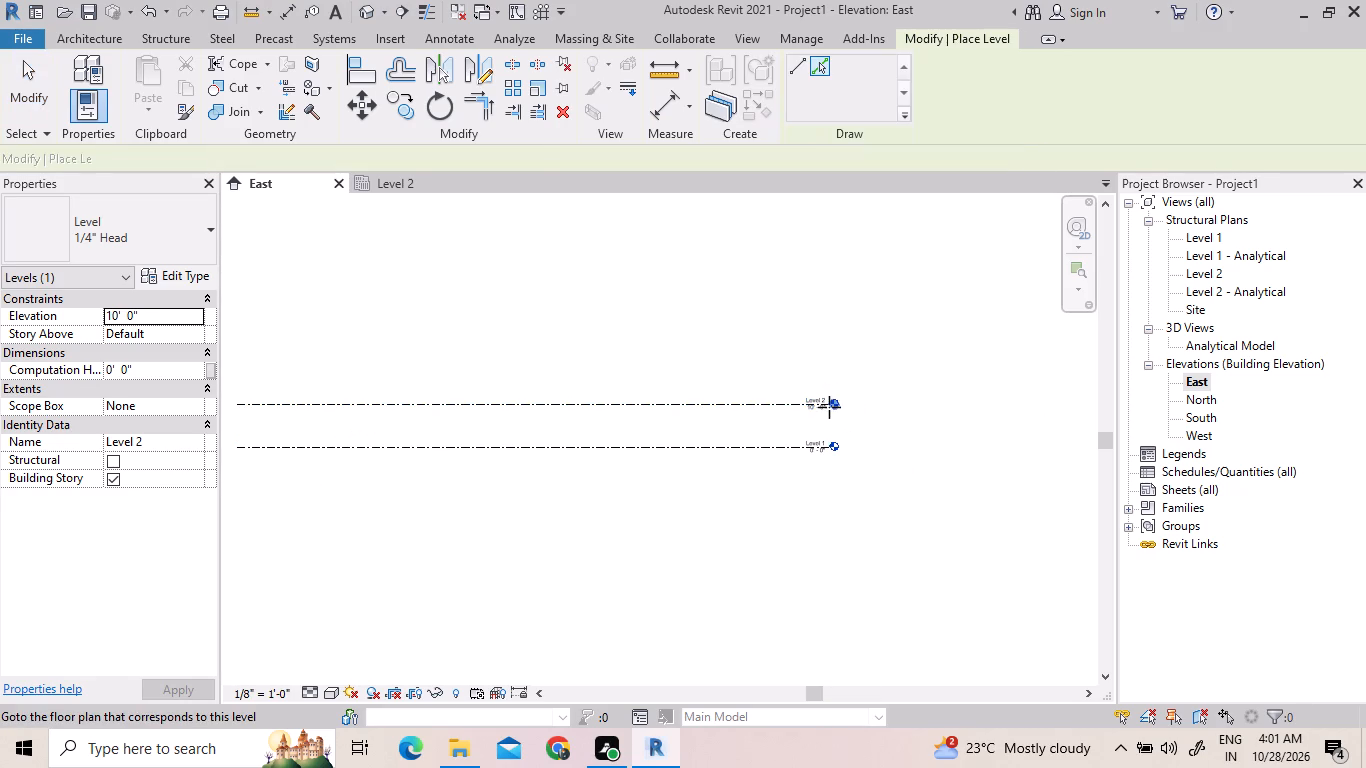
pyautogui.click(829, 406)
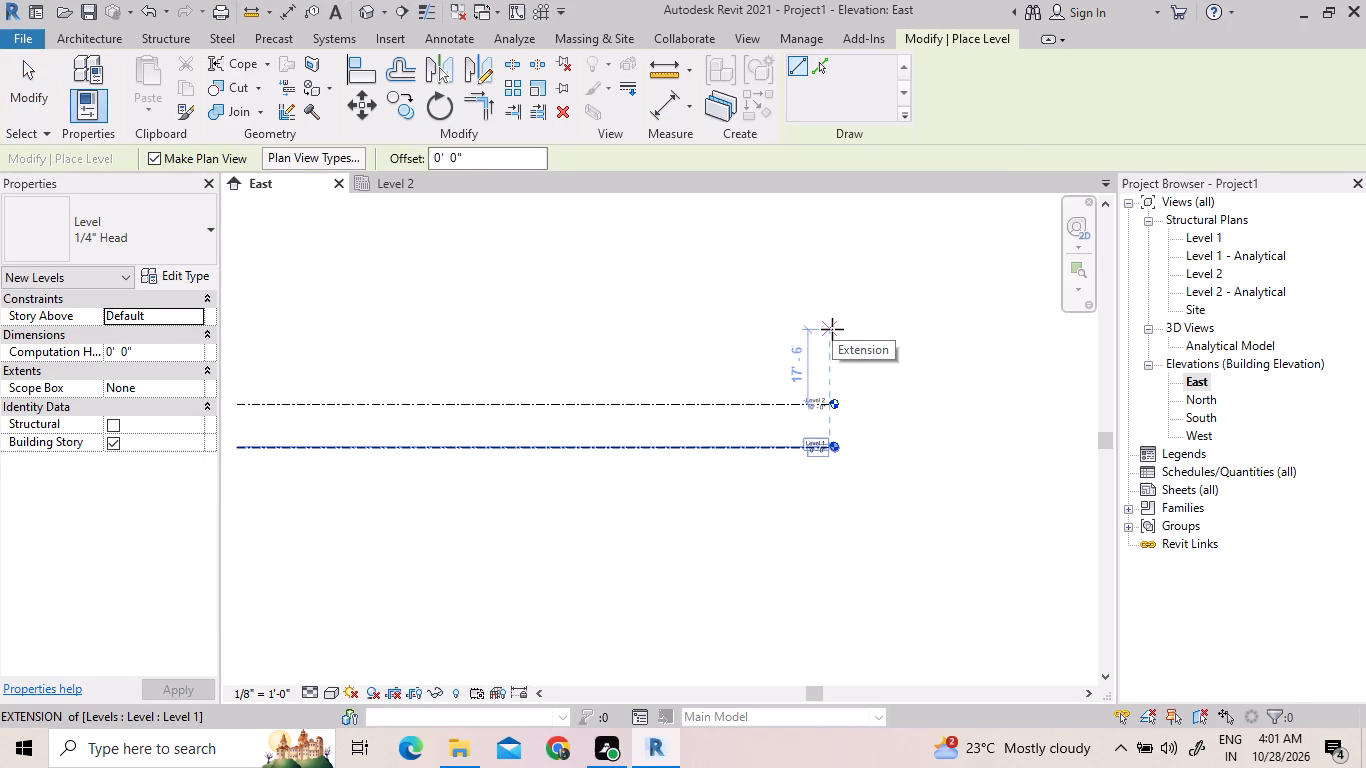
pyautogui.write('10')
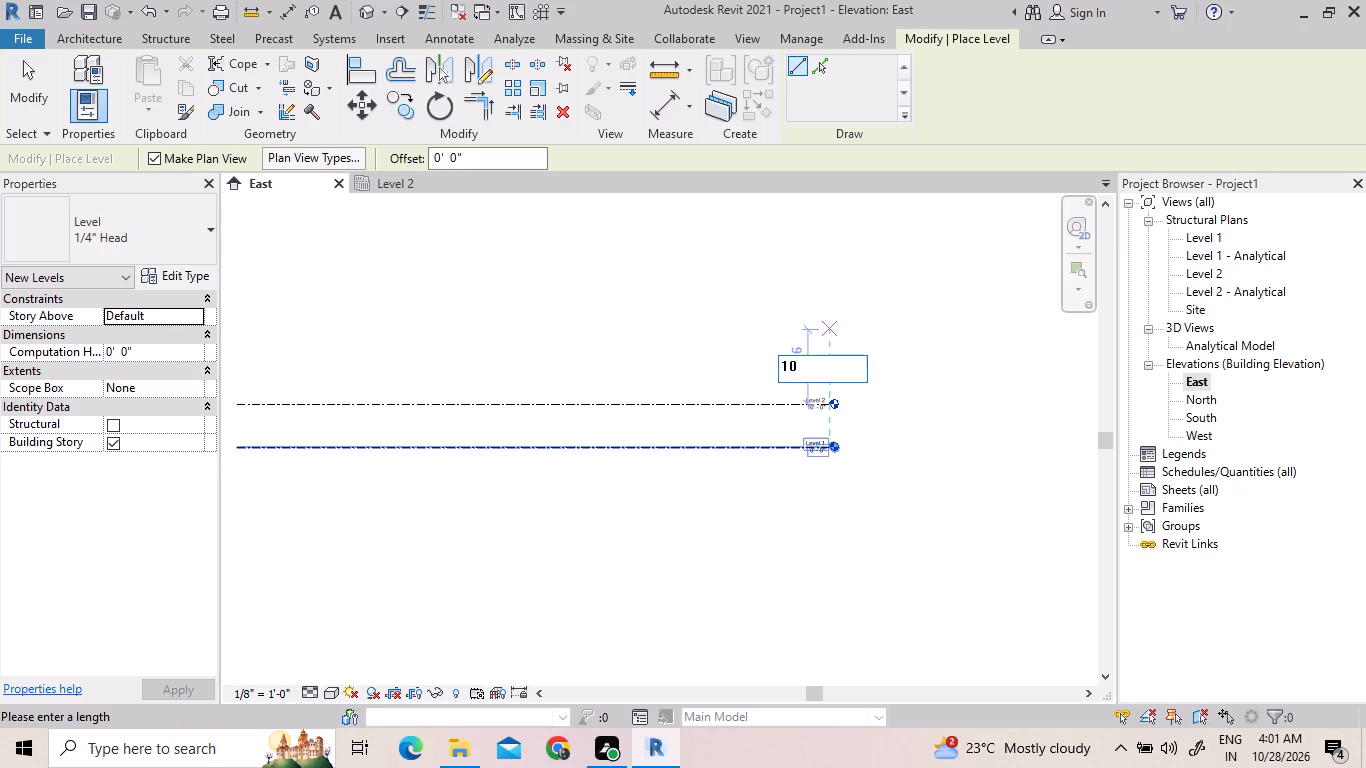
pyautogui.press("'")
pyautogui.press('Return')
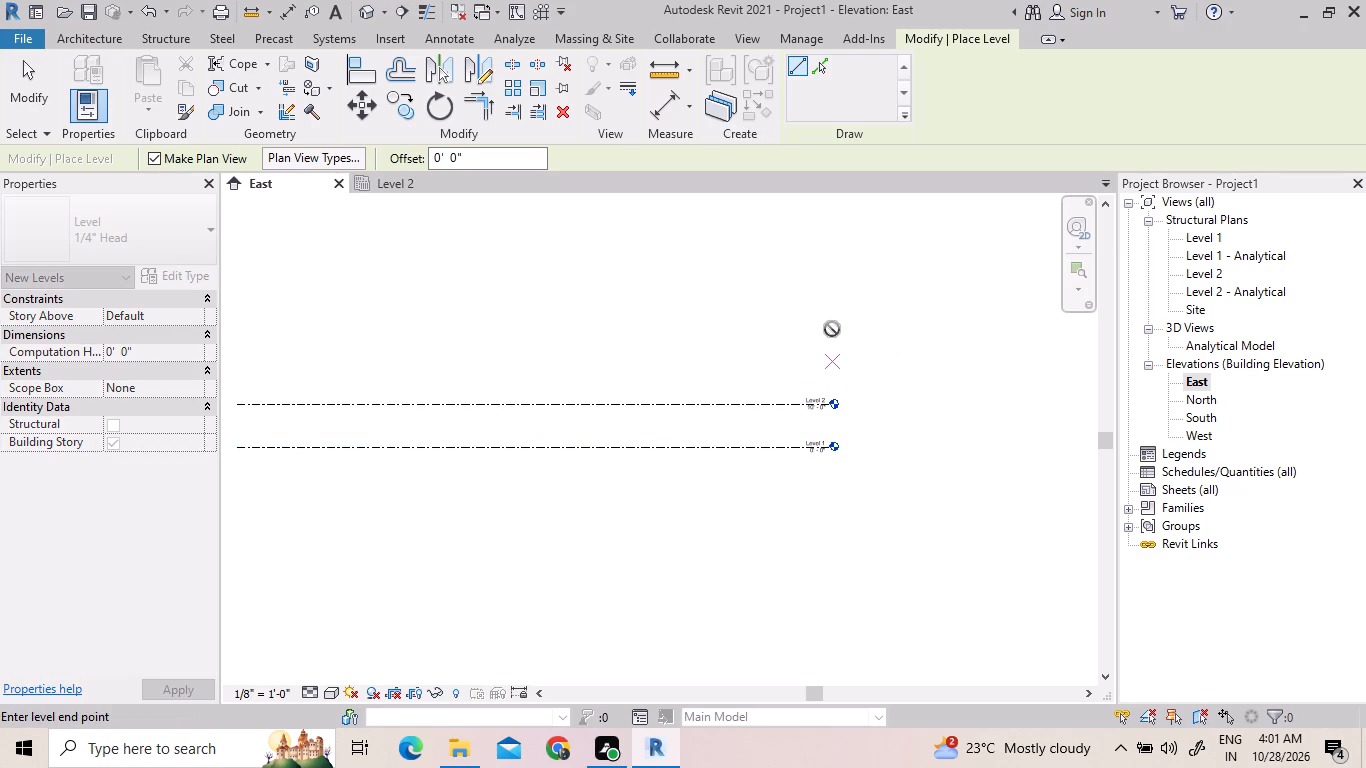
pyautogui.scroll(-2, 841, 348)
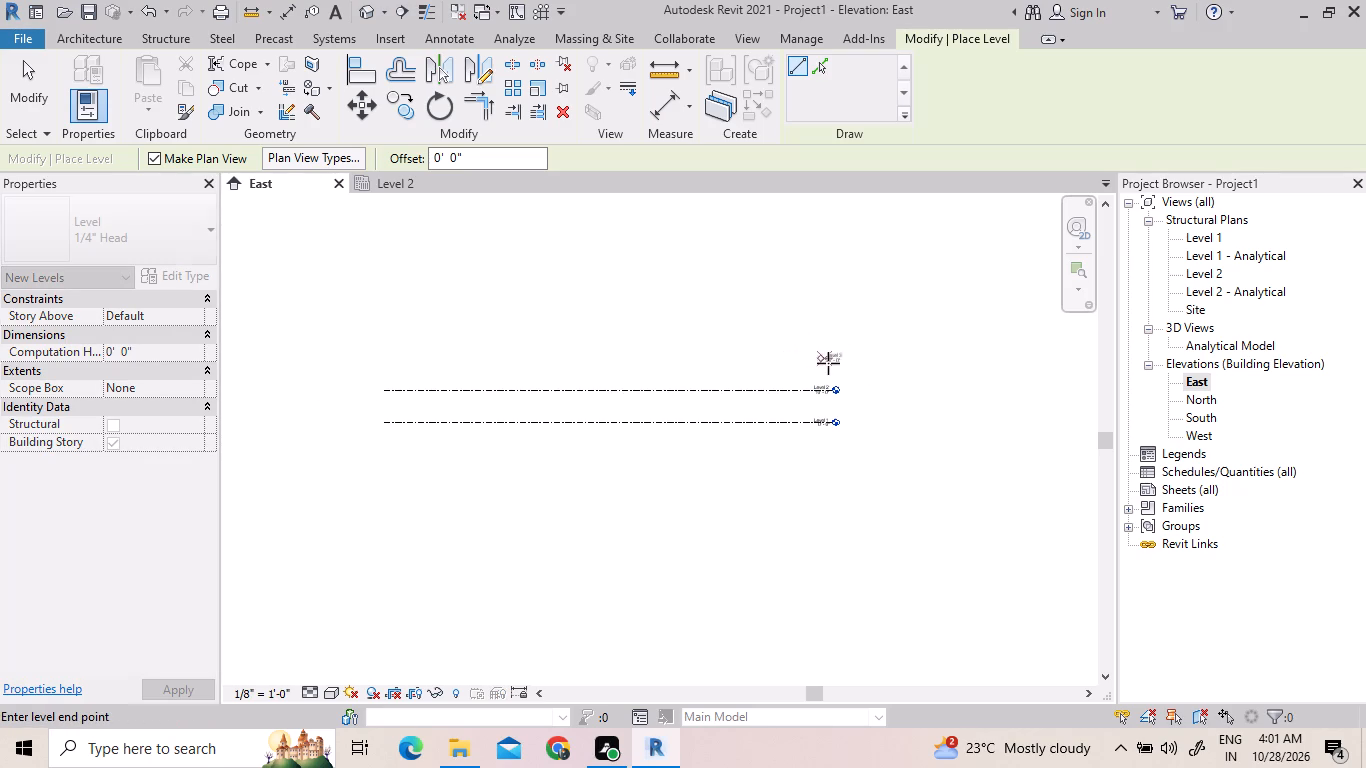
pyautogui.scroll(4, 829, 363)
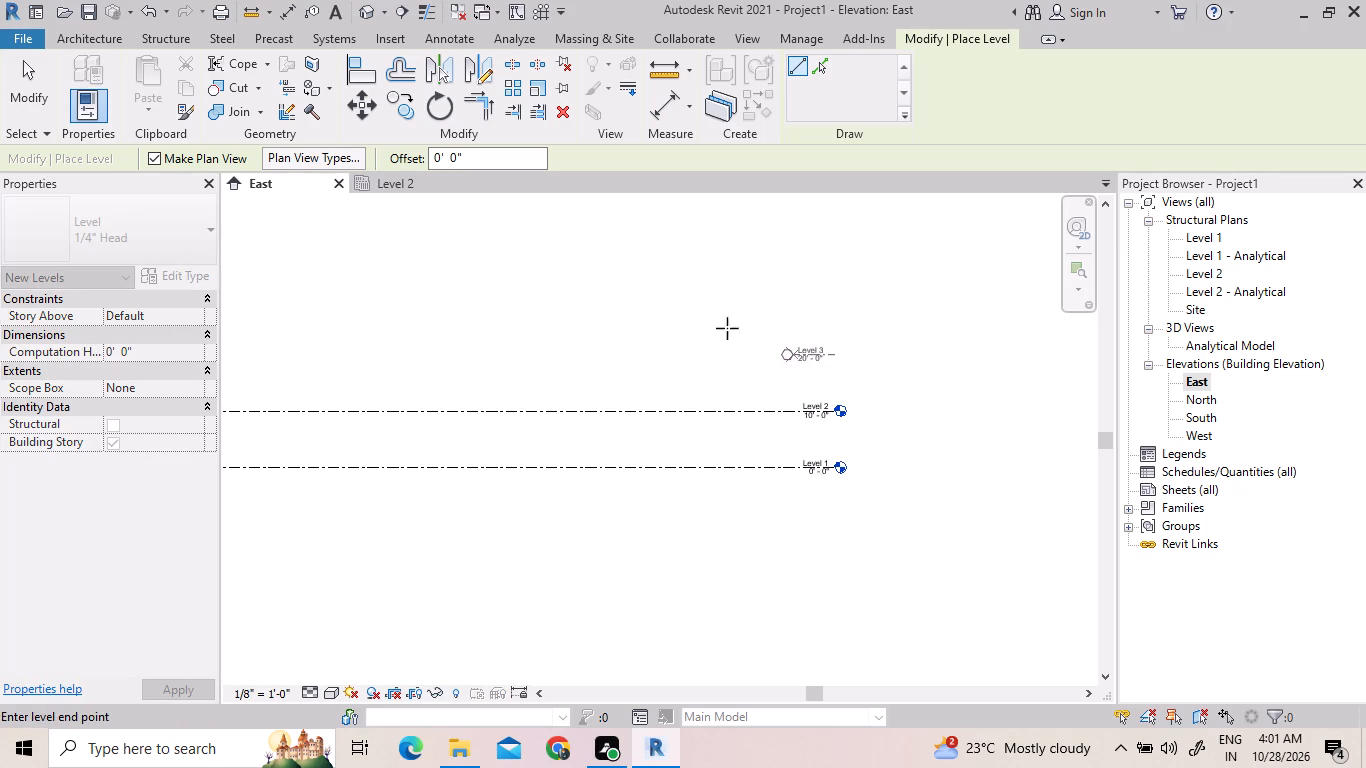
pyautogui.scroll(-6, 673, 390)
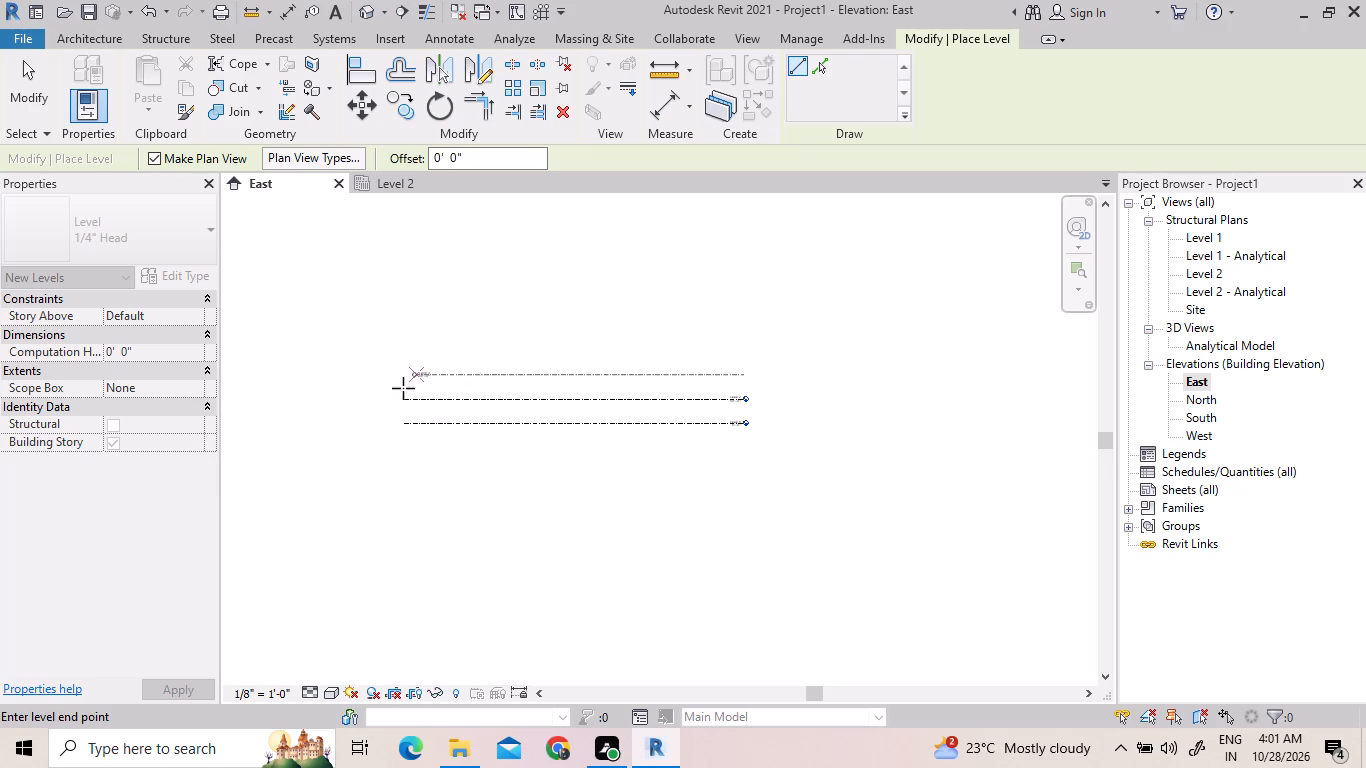
pyautogui.click(406, 394)
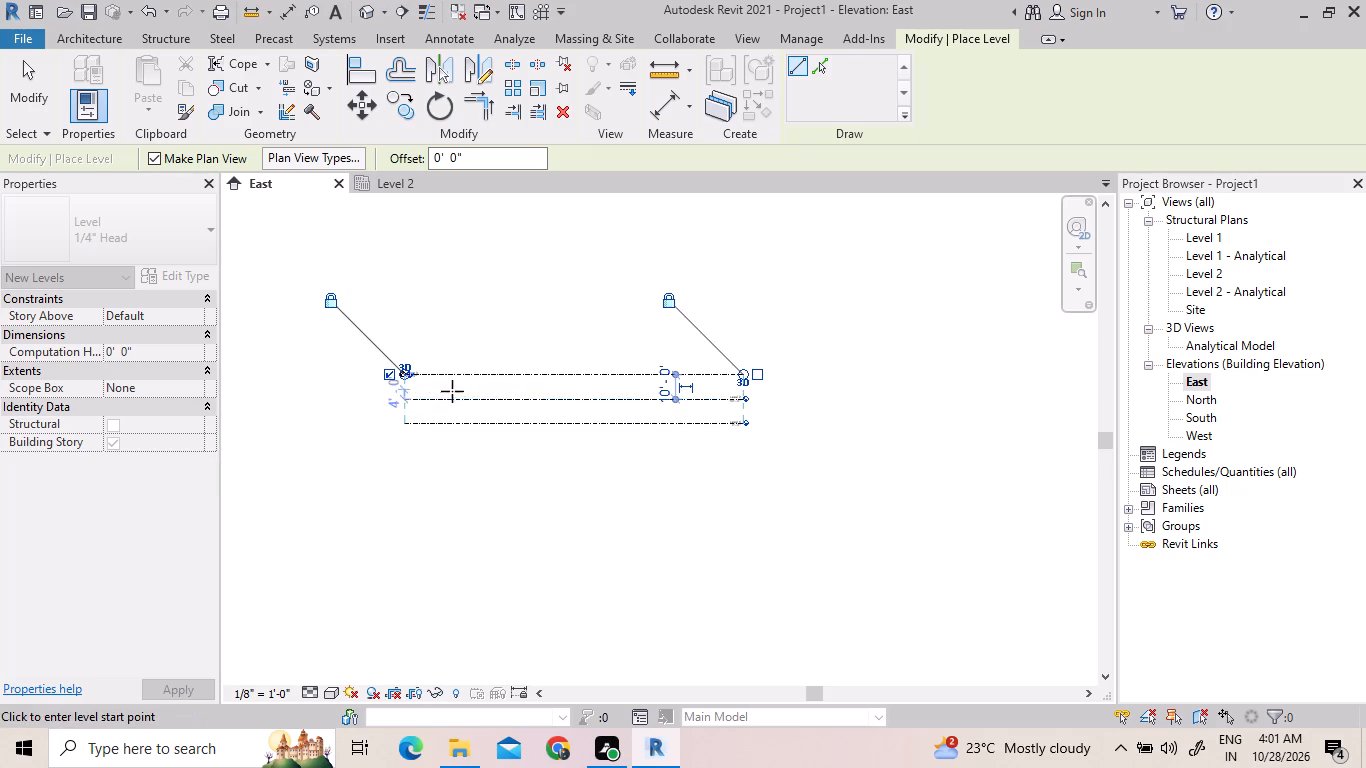
# Draw a short level line 10' above Level 3, beside Level 3's head.
pyautogui.scroll(4, 630, 361)
pyautogui.scroll(-3, 693, 381)
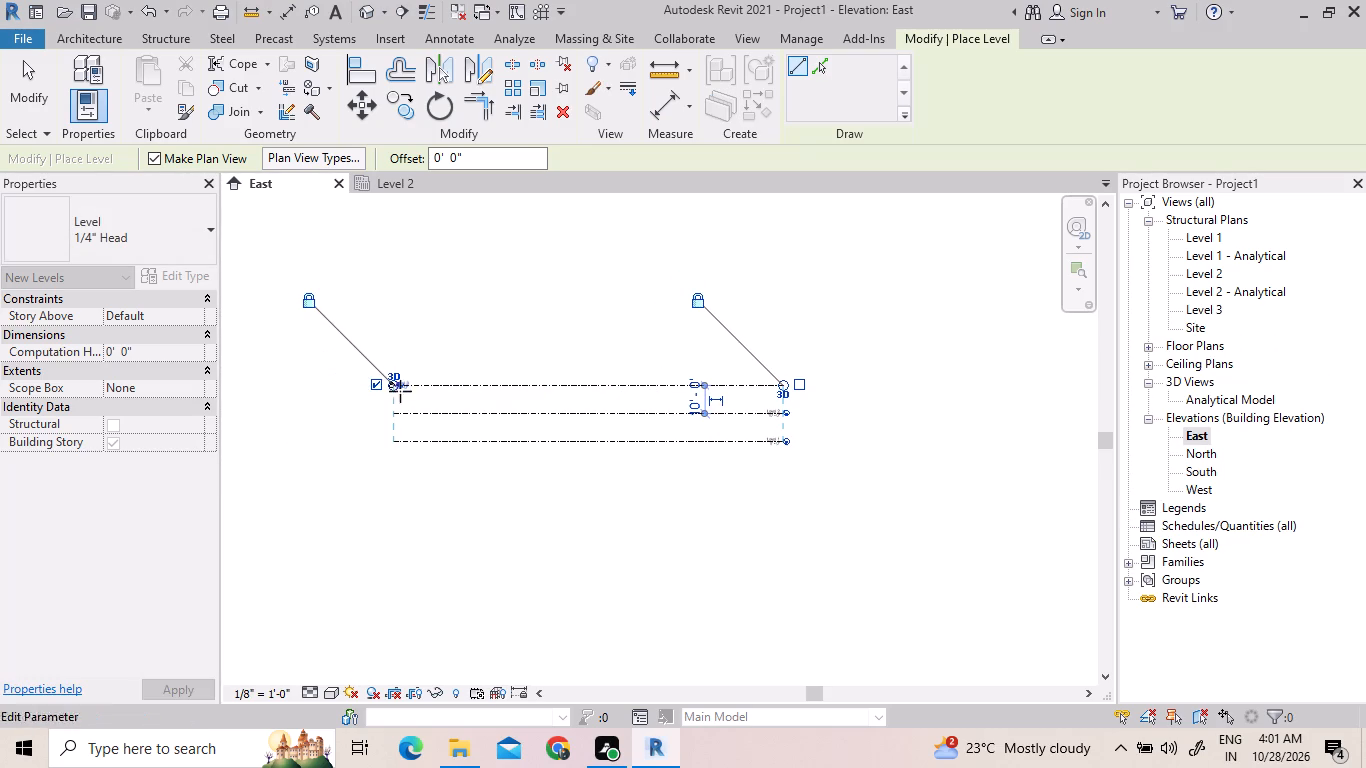
pyautogui.click(391, 389)
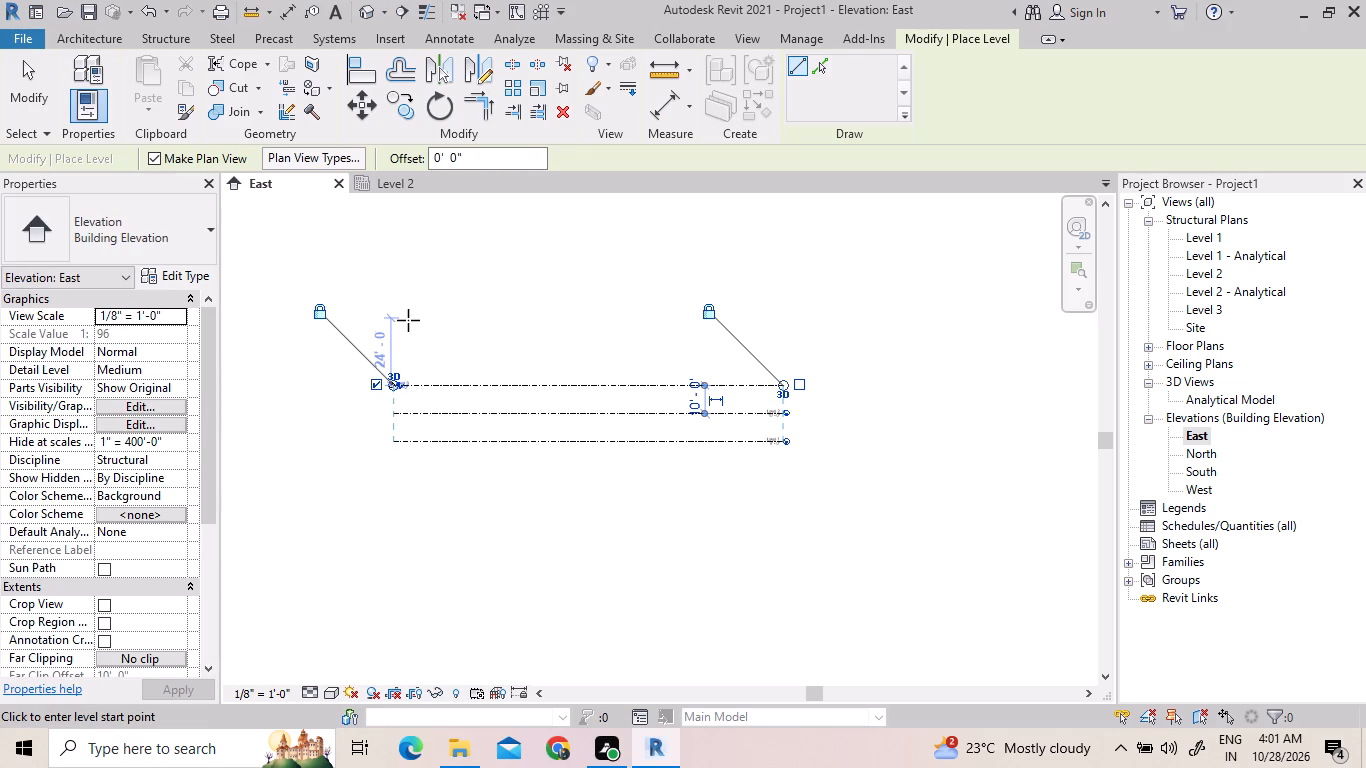
pyautogui.write("10'")
pyautogui.press('Return')
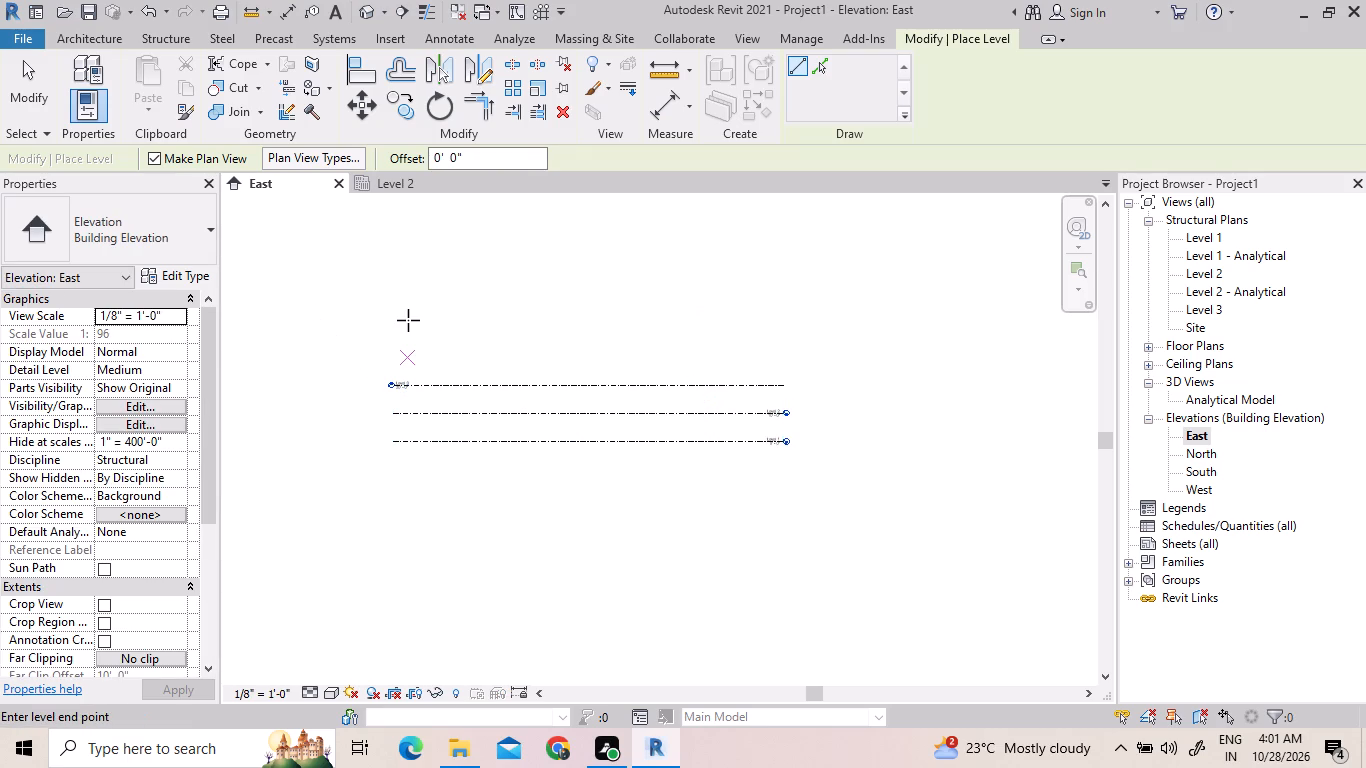
pyautogui.moveTo(388, 389); pyautogui.dragTo(388, 377)
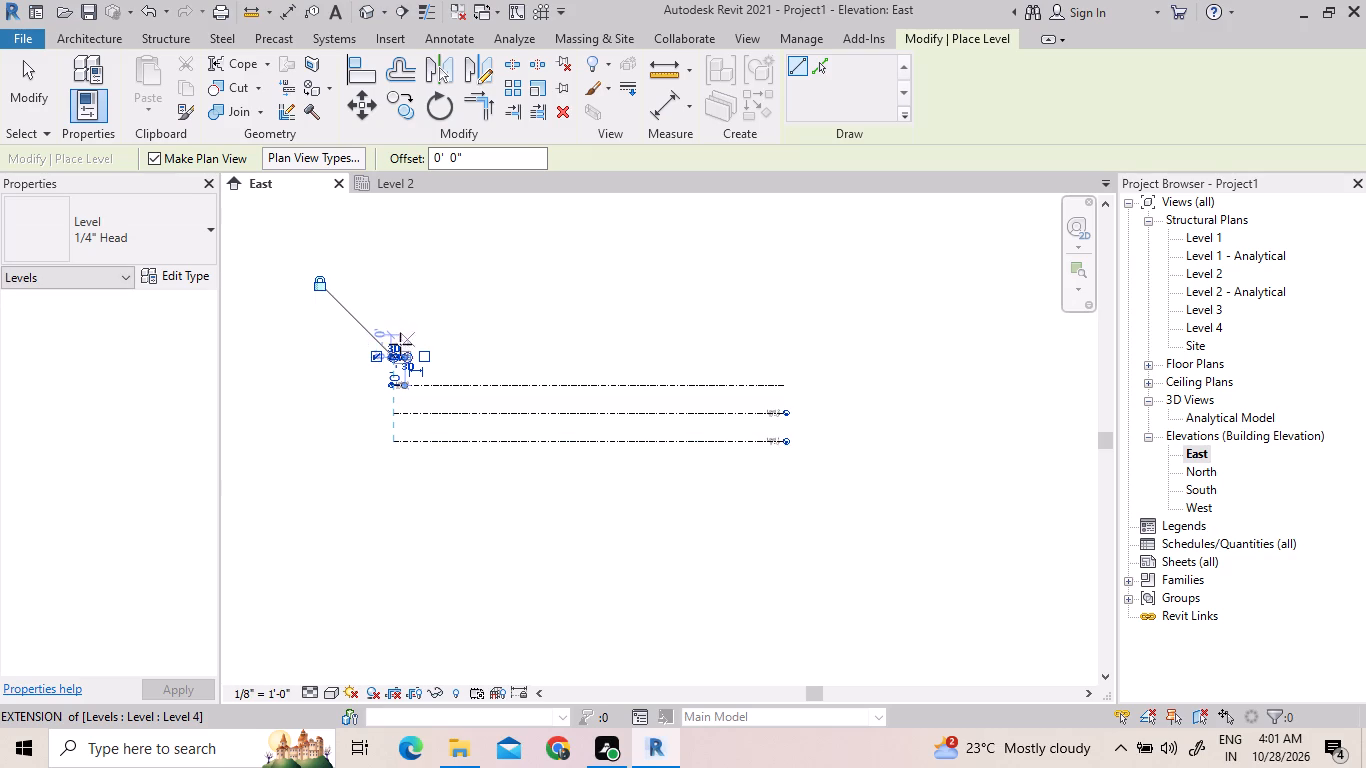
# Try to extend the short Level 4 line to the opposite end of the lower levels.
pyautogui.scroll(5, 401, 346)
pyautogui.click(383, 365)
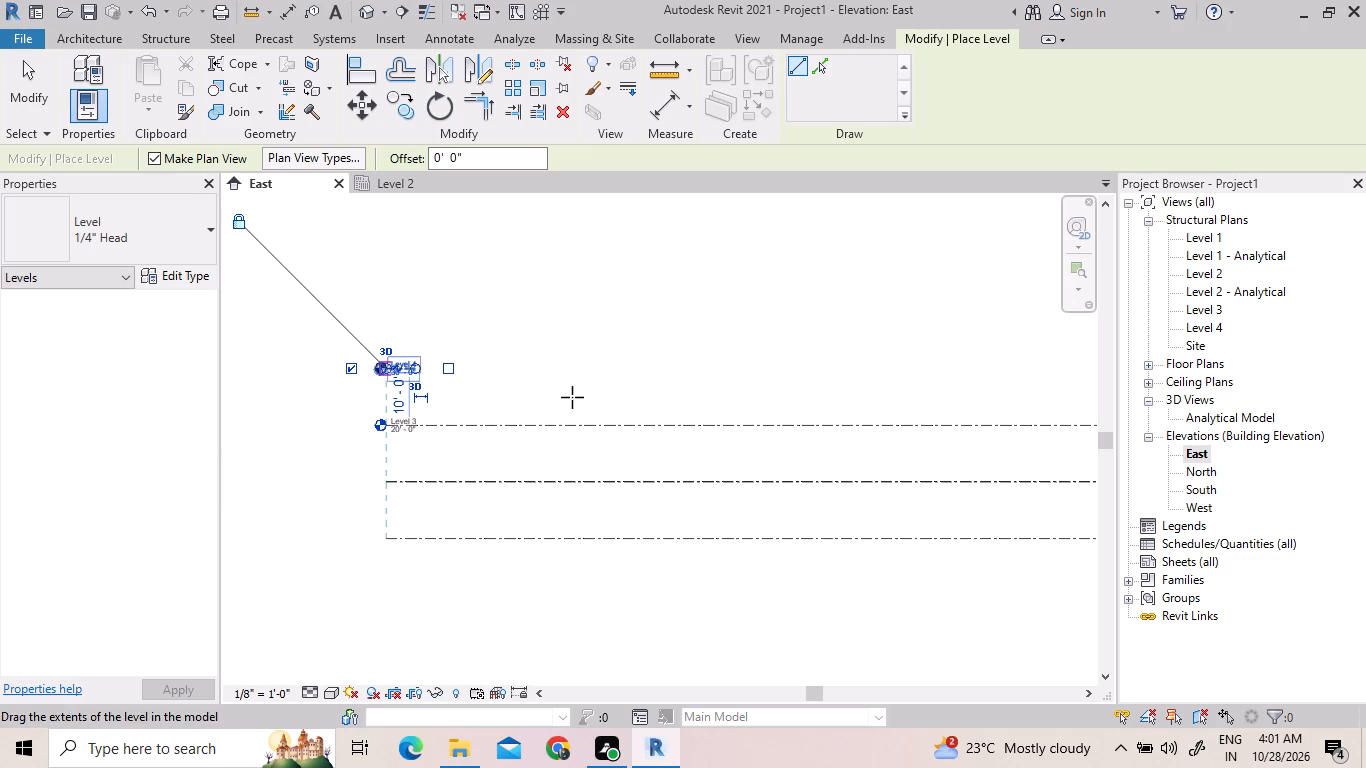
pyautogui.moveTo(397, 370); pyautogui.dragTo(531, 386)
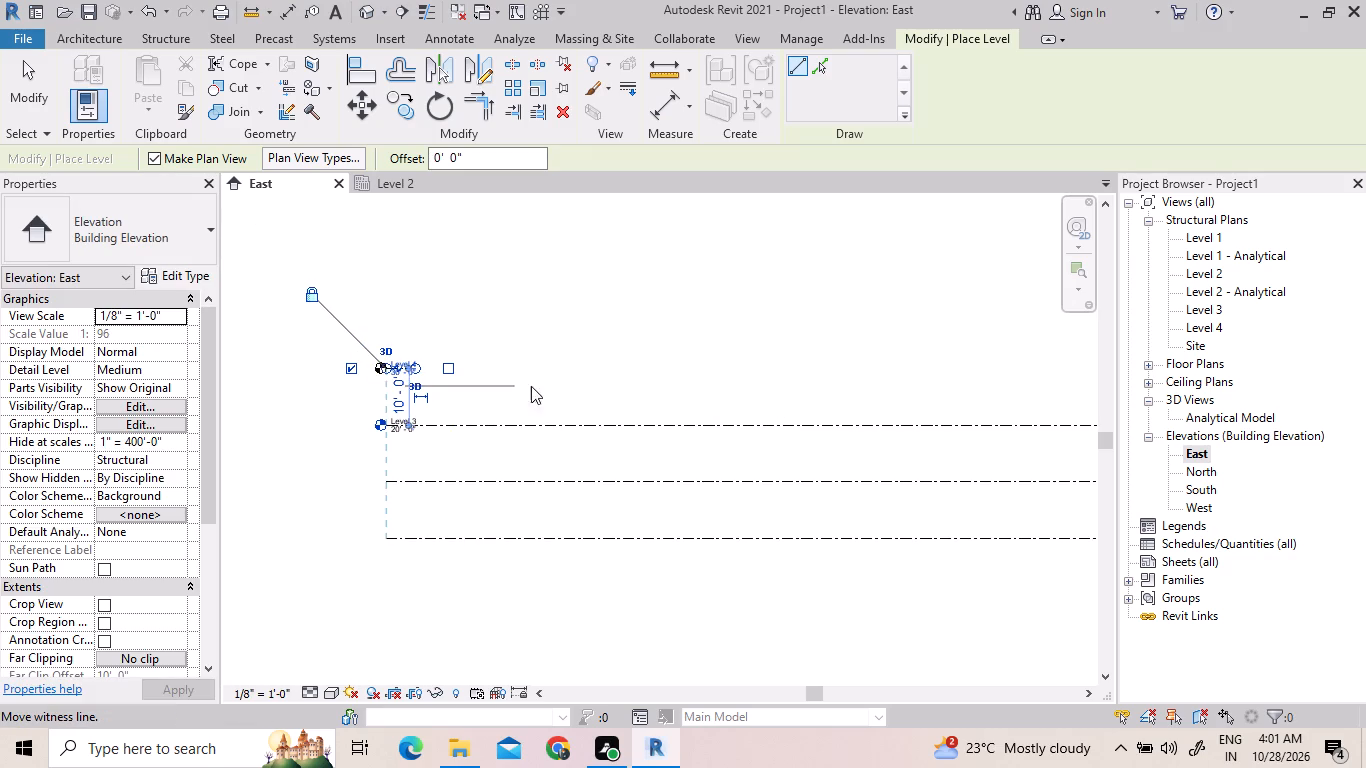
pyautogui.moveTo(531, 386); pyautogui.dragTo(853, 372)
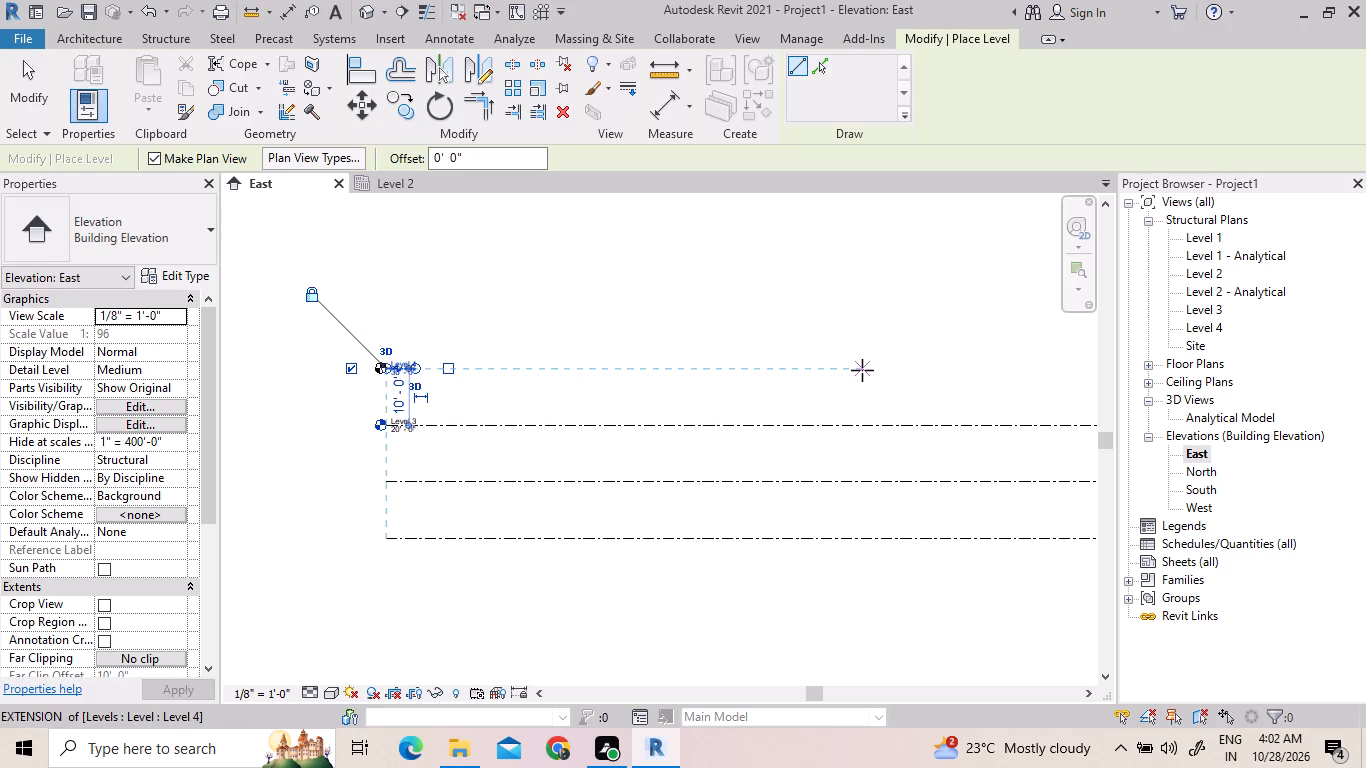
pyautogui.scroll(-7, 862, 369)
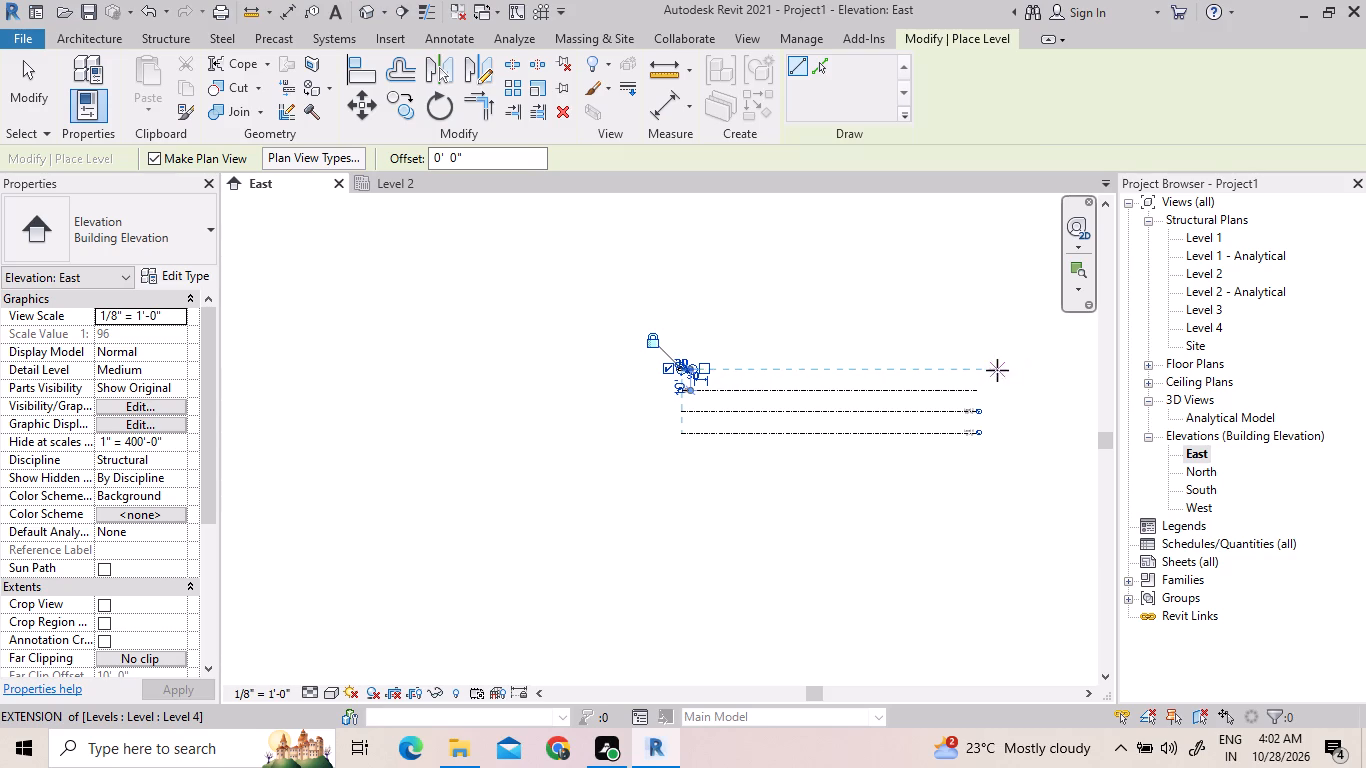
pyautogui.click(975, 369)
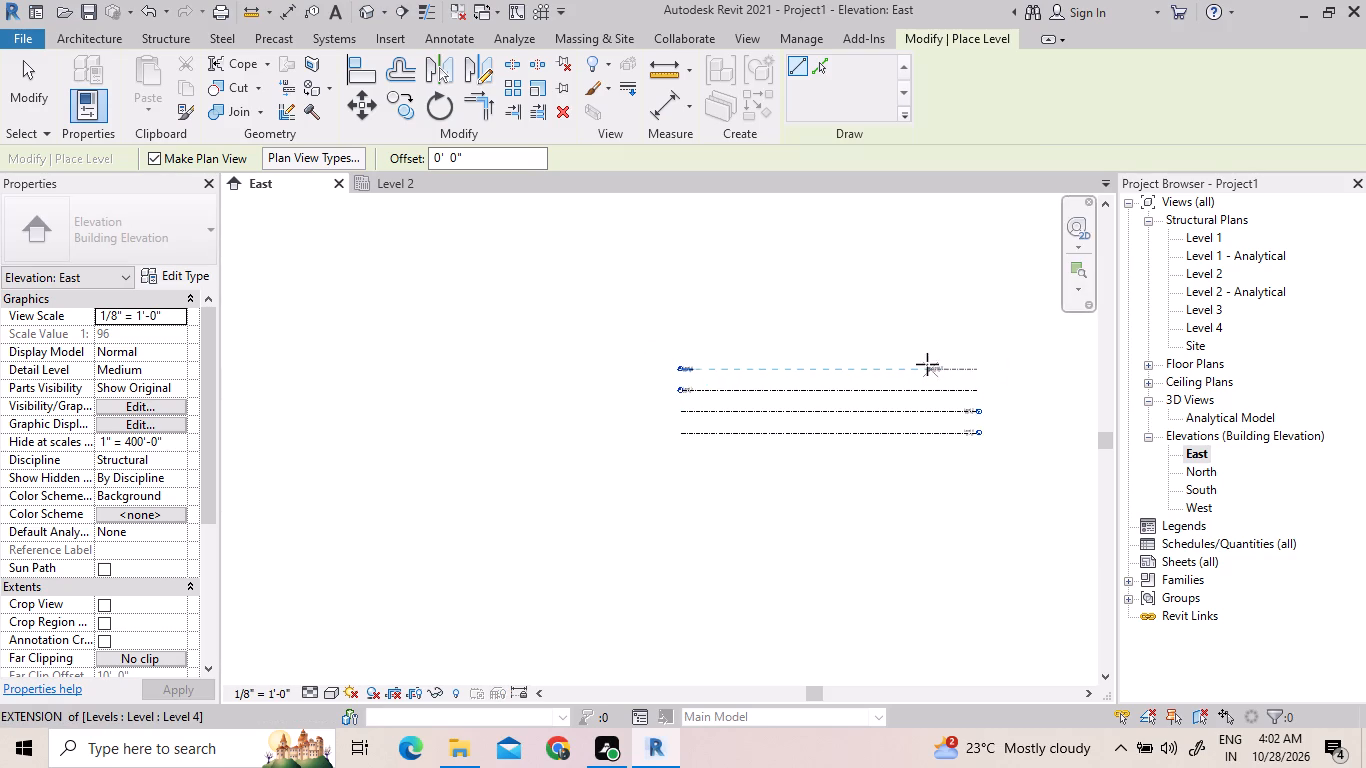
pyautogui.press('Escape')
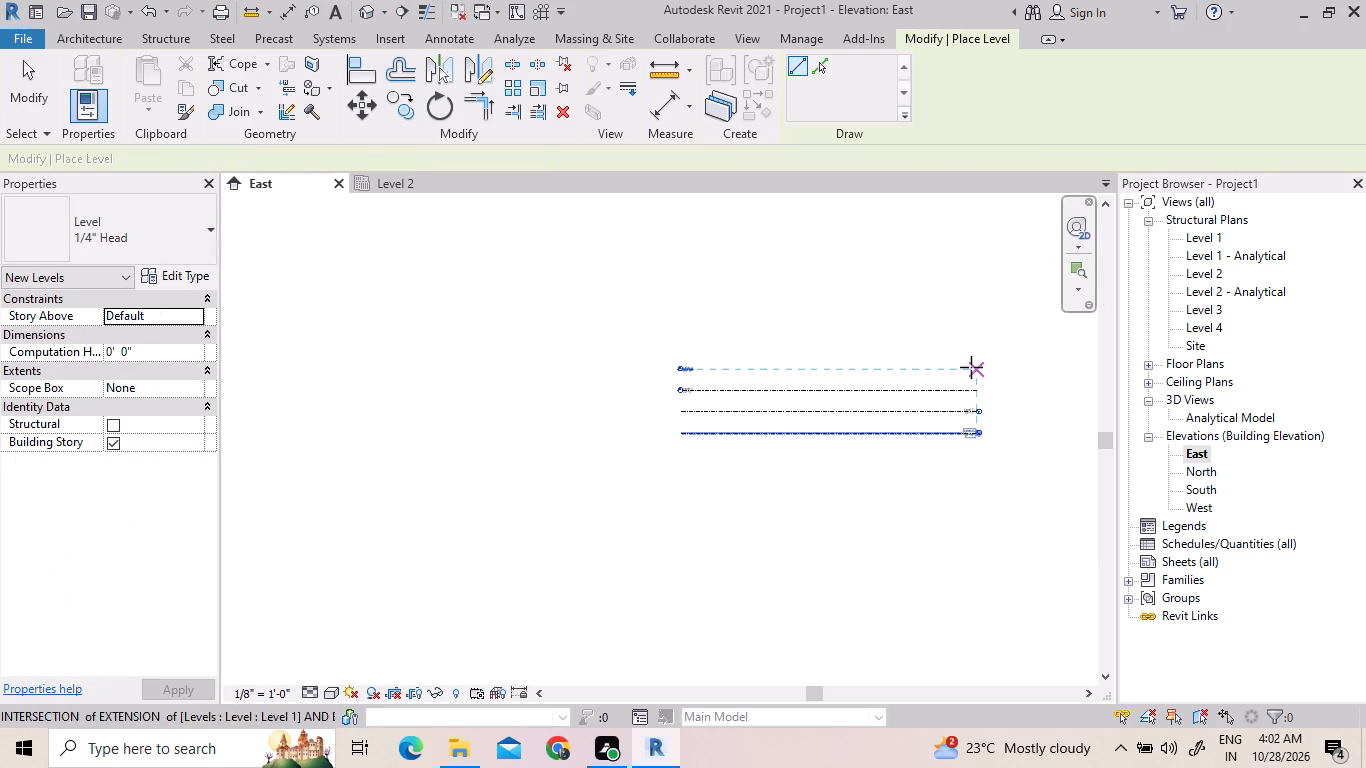
# Draw a full-length level line at Level 4's height, from the lower levels' opposite end back to Level 4's head.
pyautogui.moveTo(970, 365); pyautogui.dragTo(828, 371)
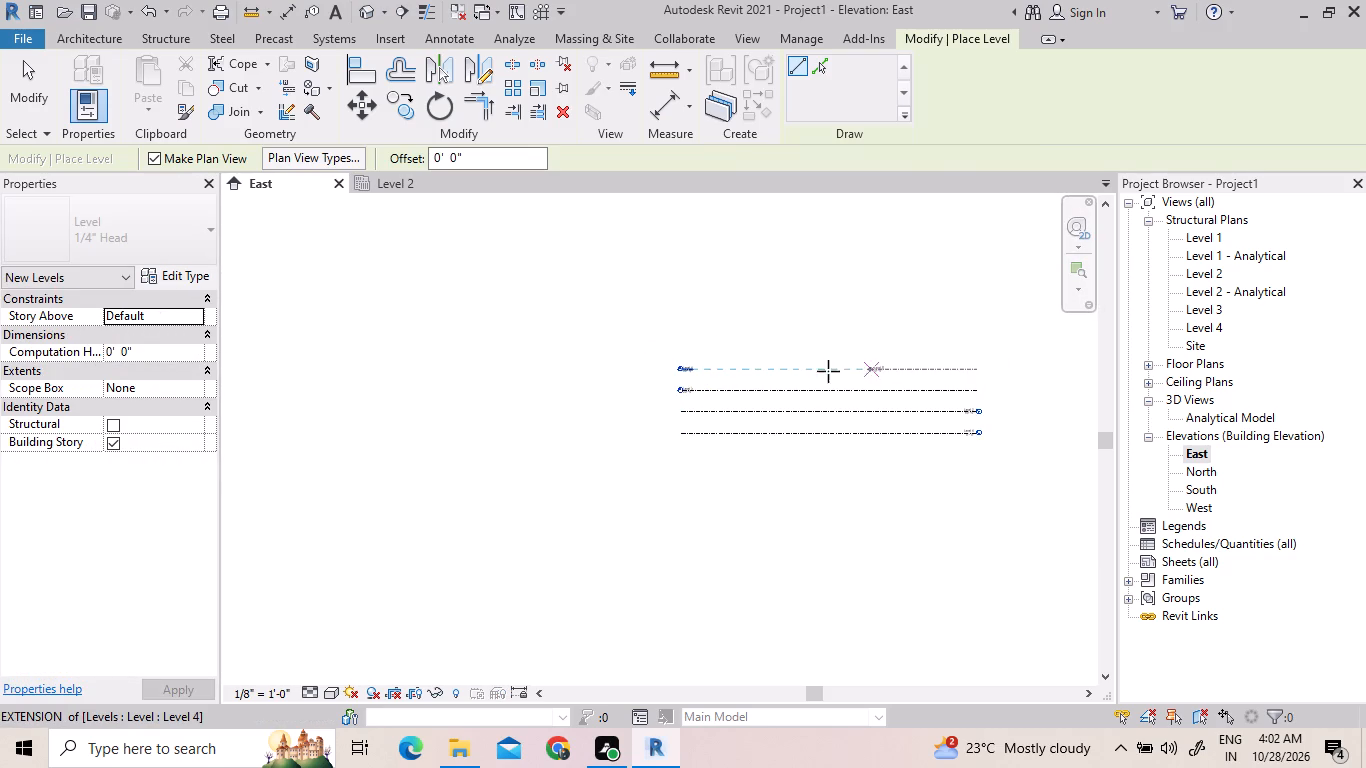
pyautogui.moveTo(828, 371); pyautogui.dragTo(680, 368)
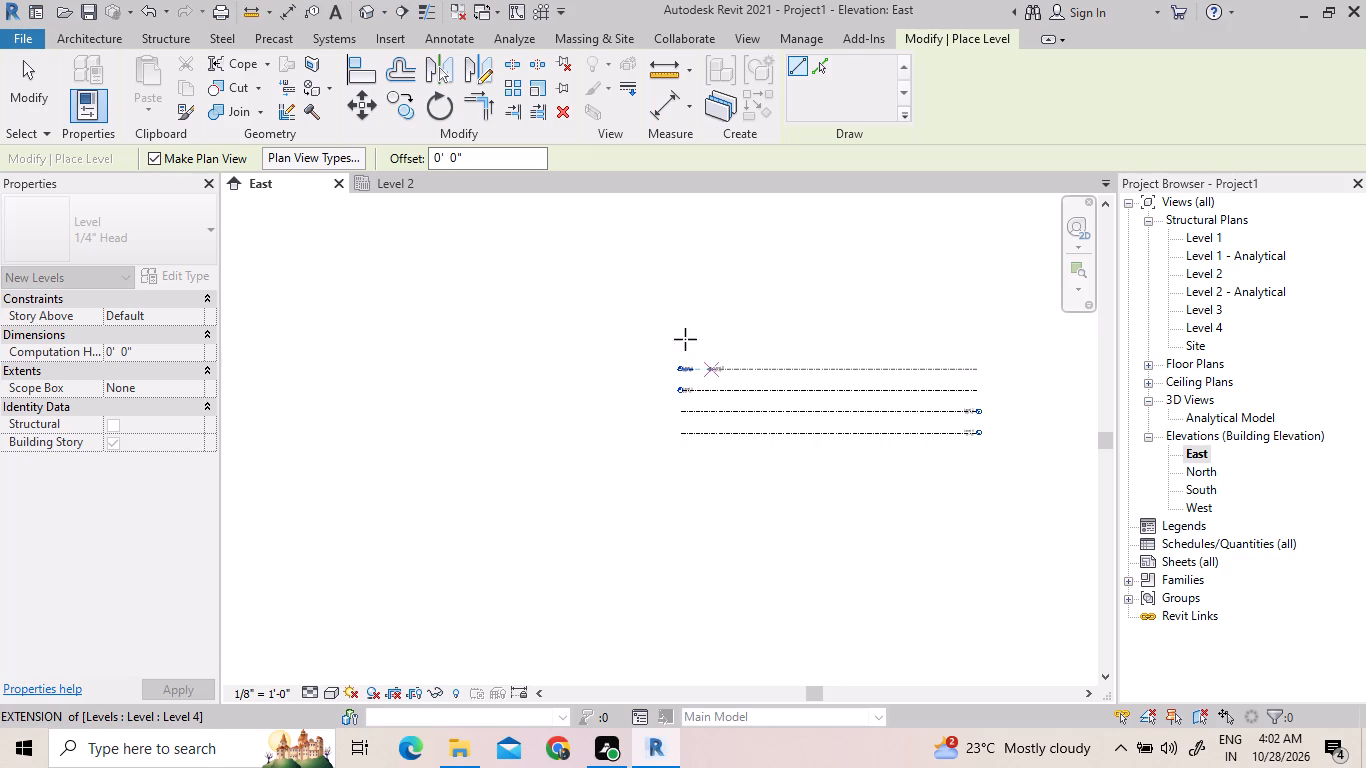
pyautogui.scroll(5, 678, 366)
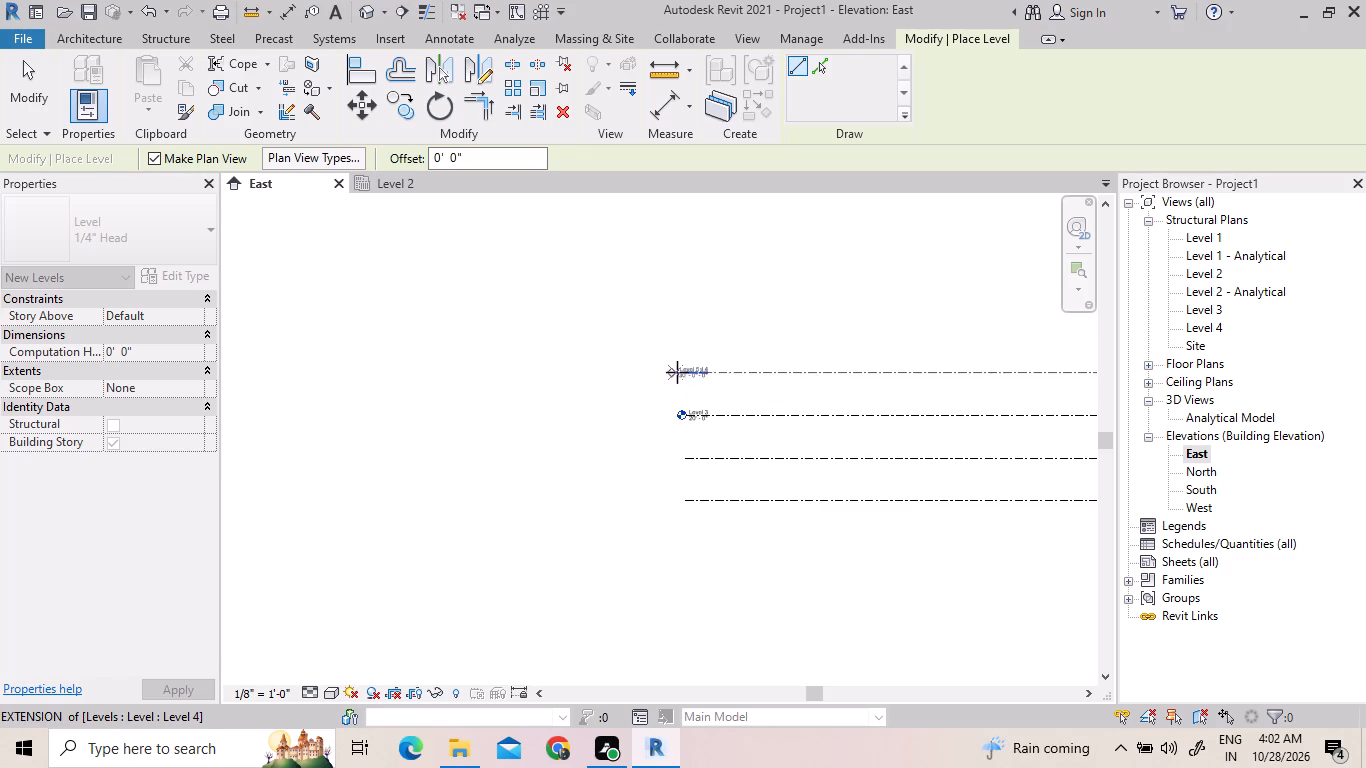
pyautogui.click(678, 373)
# Draw a short level line 10' above Level 5, beside Level 5's head.
pyautogui.scroll(-5, 494, 309)
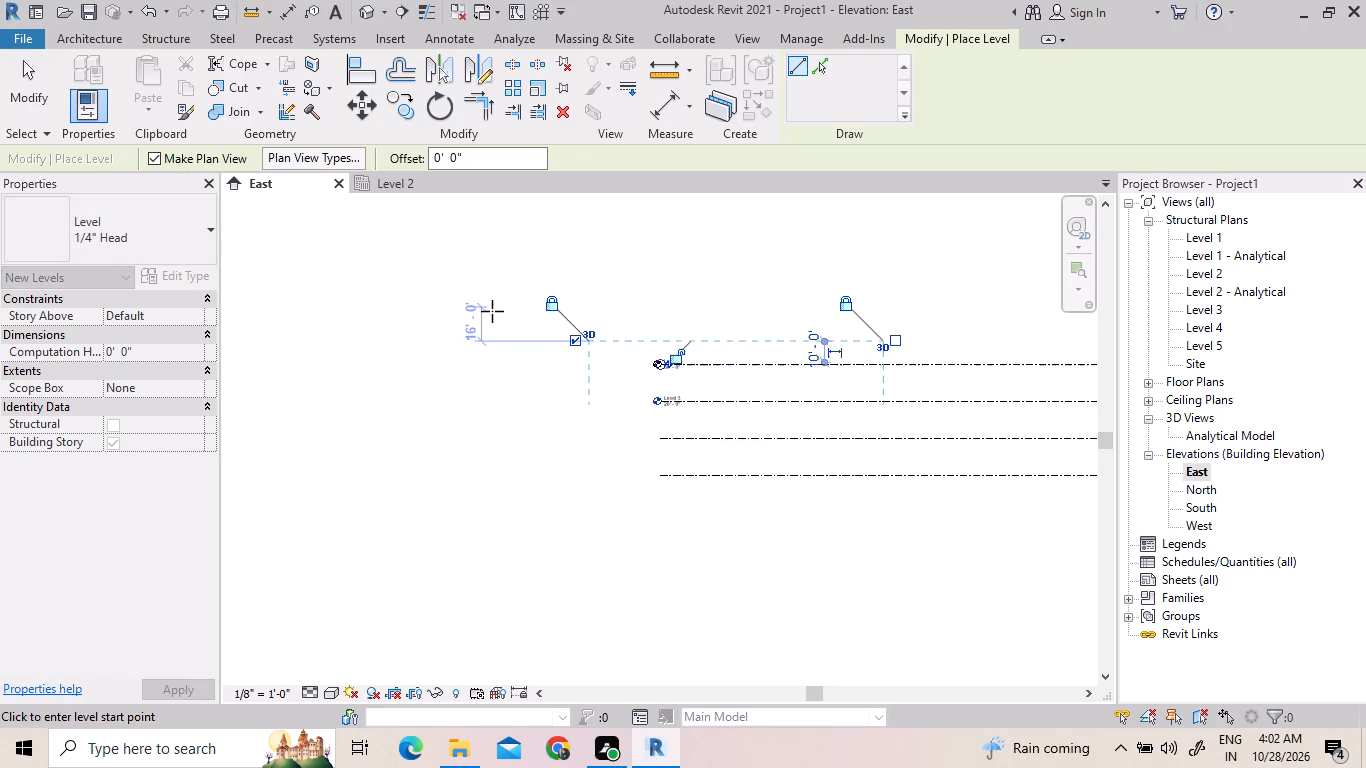
pyautogui.scroll(-2, 493, 314)
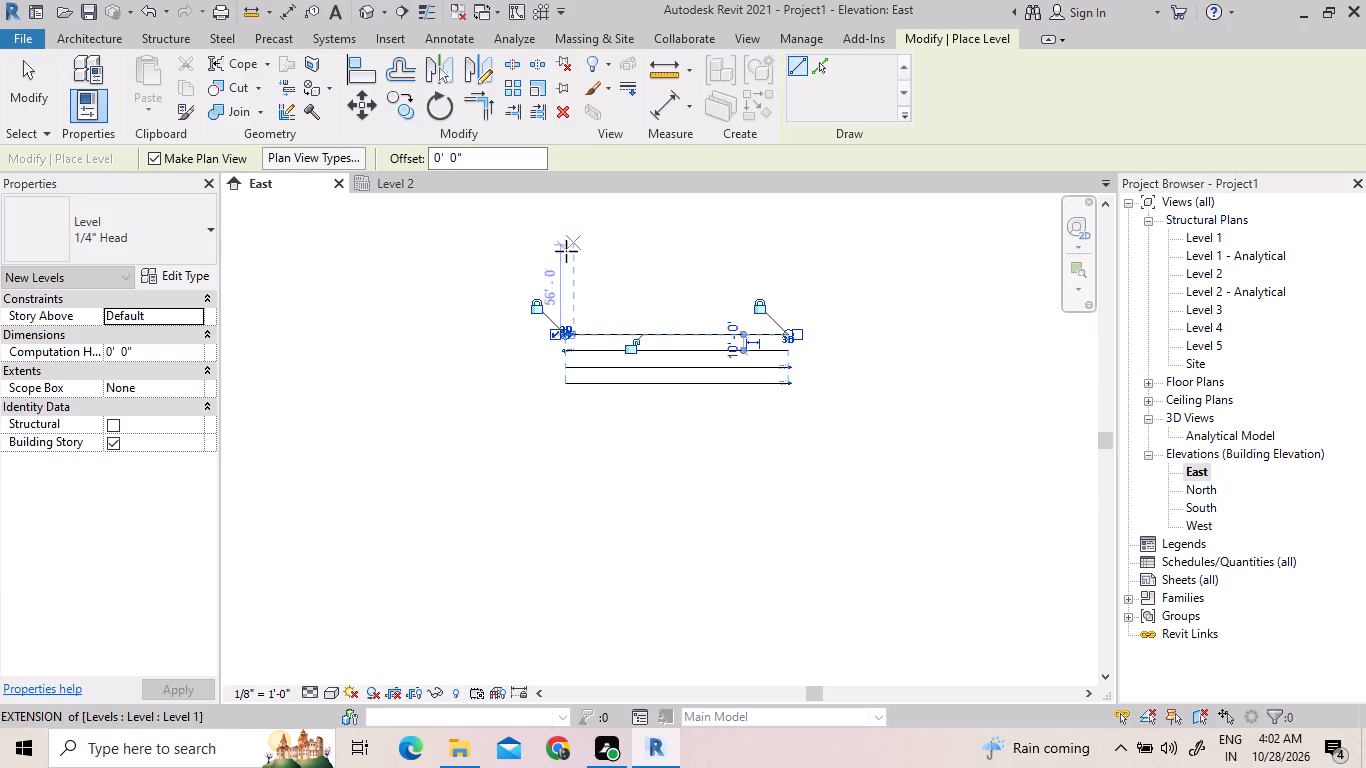
pyautogui.scroll(1, 530, 270)
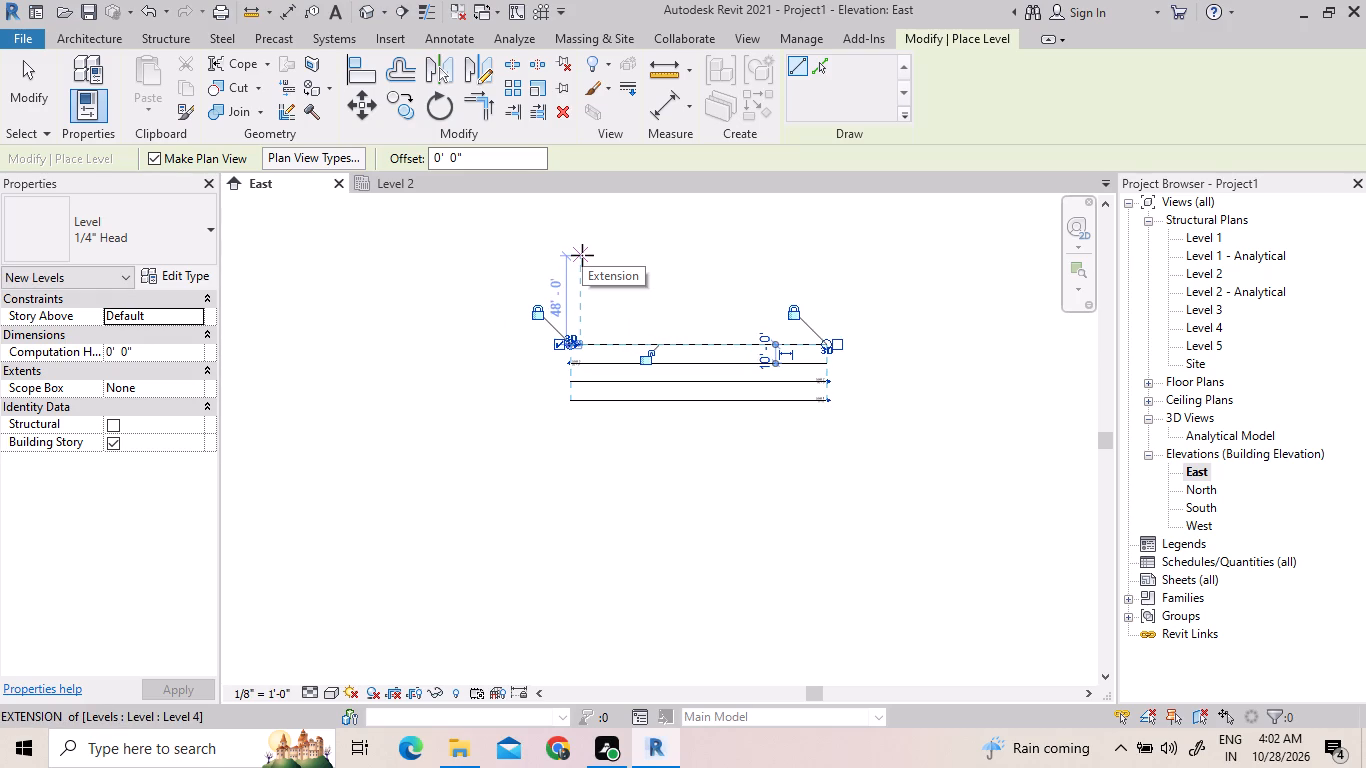
pyautogui.write("10'")
pyautogui.press('Return')
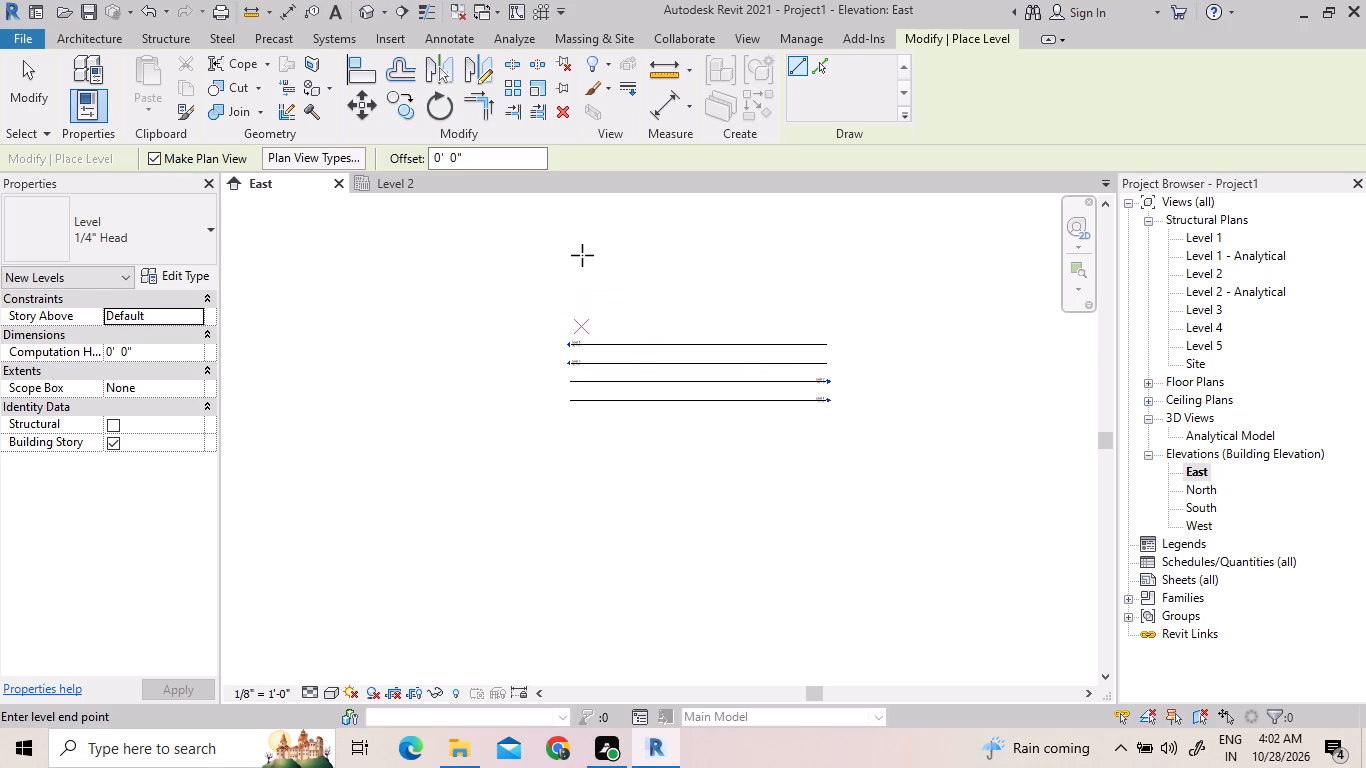
pyautogui.click(572, 342)
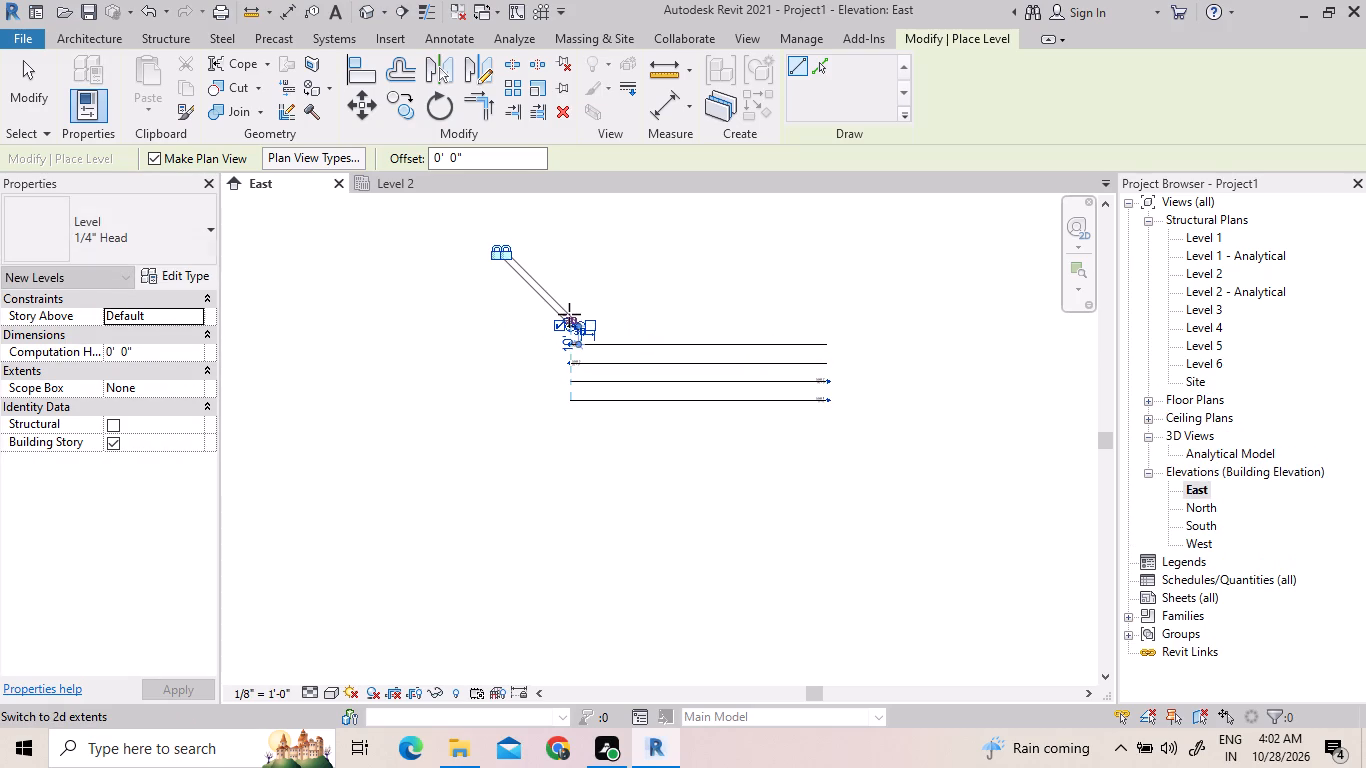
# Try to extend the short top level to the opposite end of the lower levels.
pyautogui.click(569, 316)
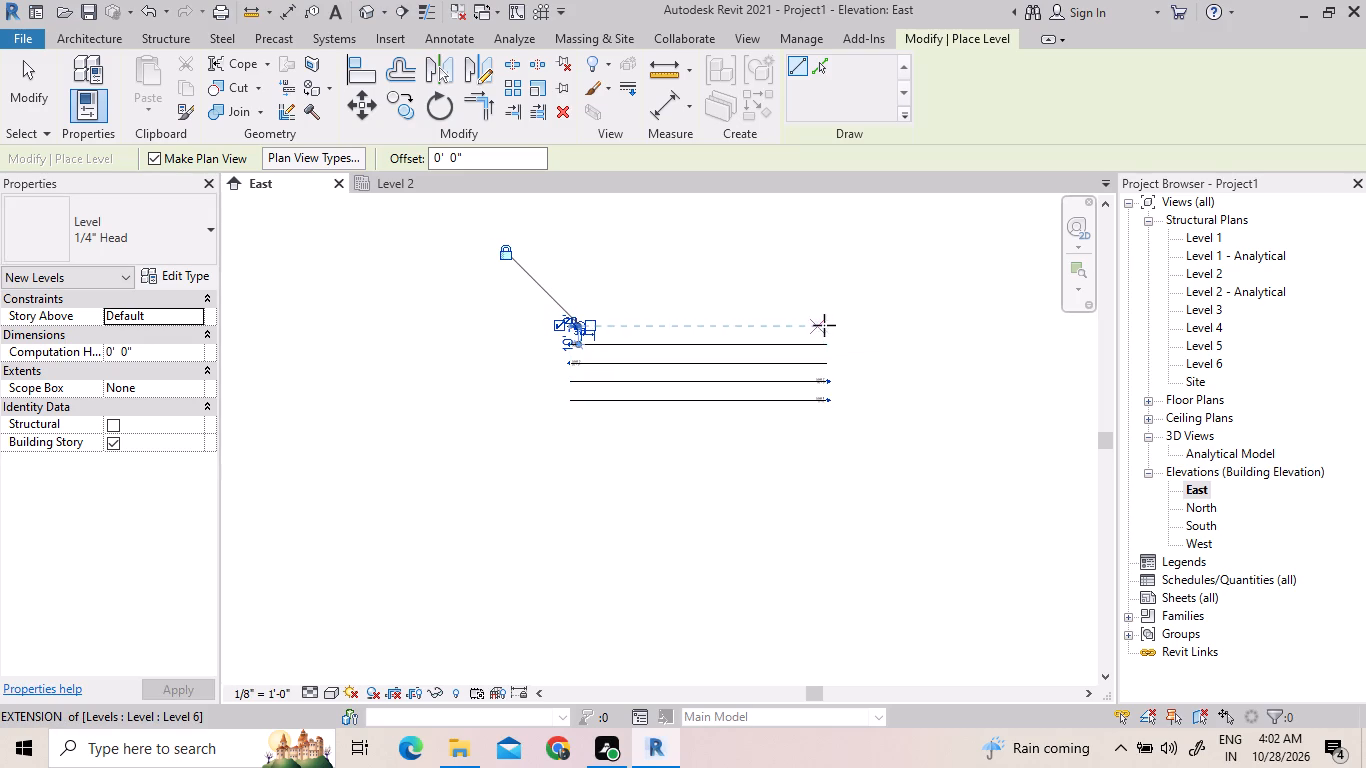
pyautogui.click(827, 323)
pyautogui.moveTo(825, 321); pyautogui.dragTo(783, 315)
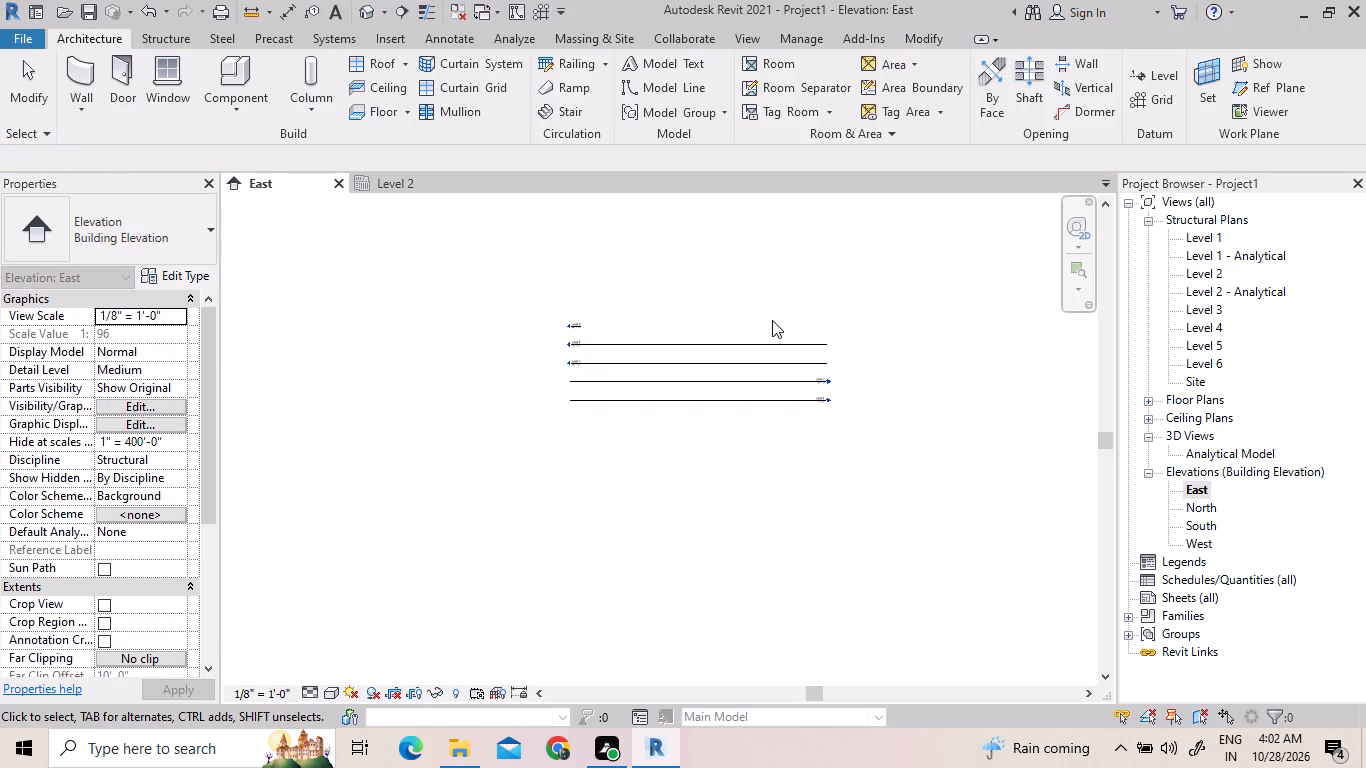
# Move Level 5 off the overlapping Level 4 to an elevation of about 36'-6", between Level 4 and Level 6.
pyautogui.scroll(5, 598, 316)
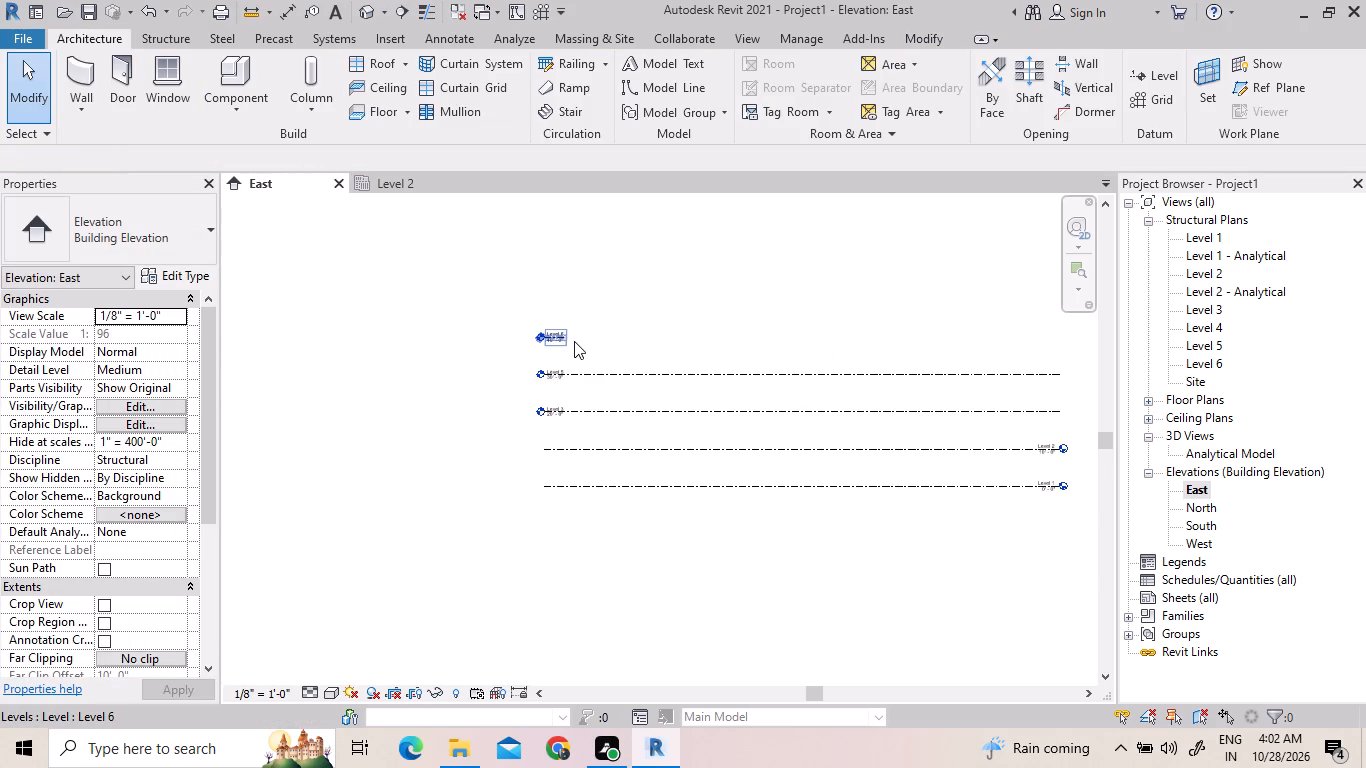
pyautogui.scroll(4, 568, 364)
pyautogui.scroll(-4, 593, 411)
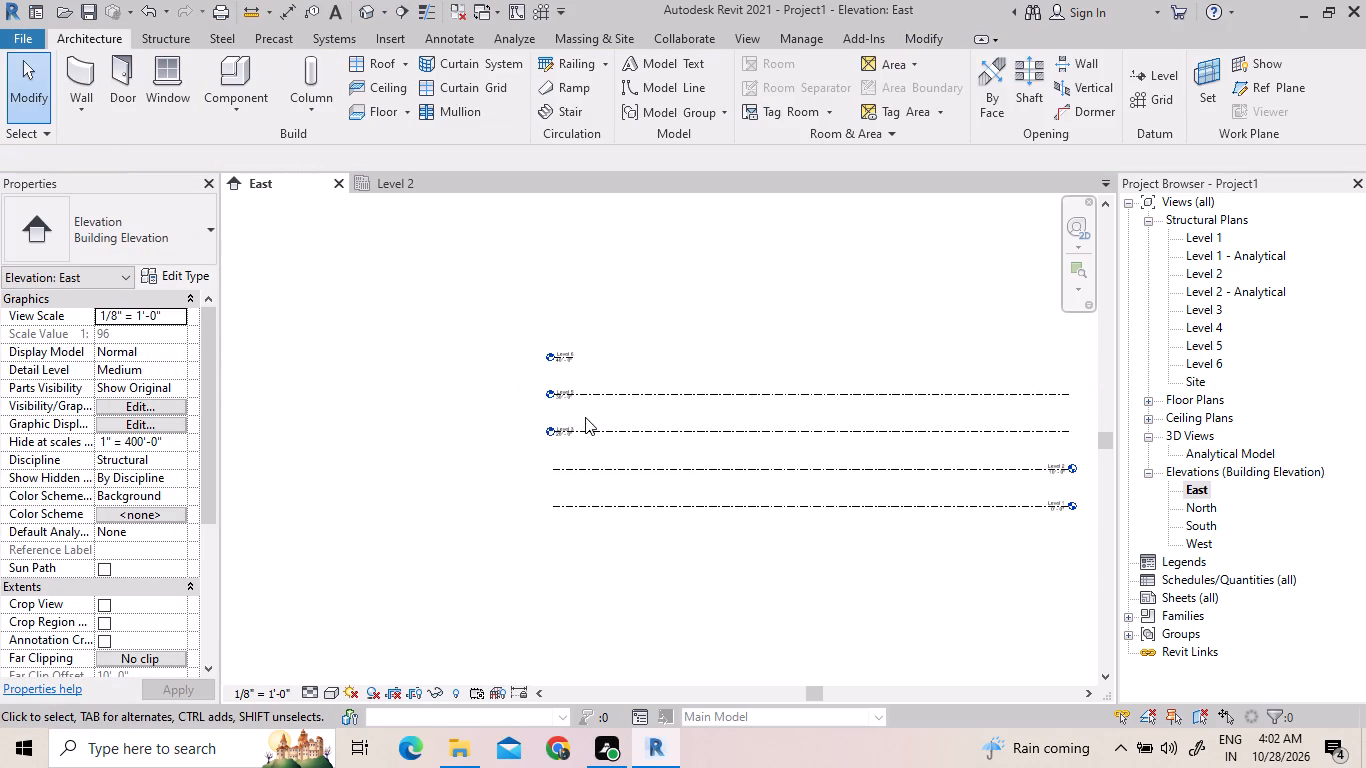
pyautogui.scroll(5, 567, 422)
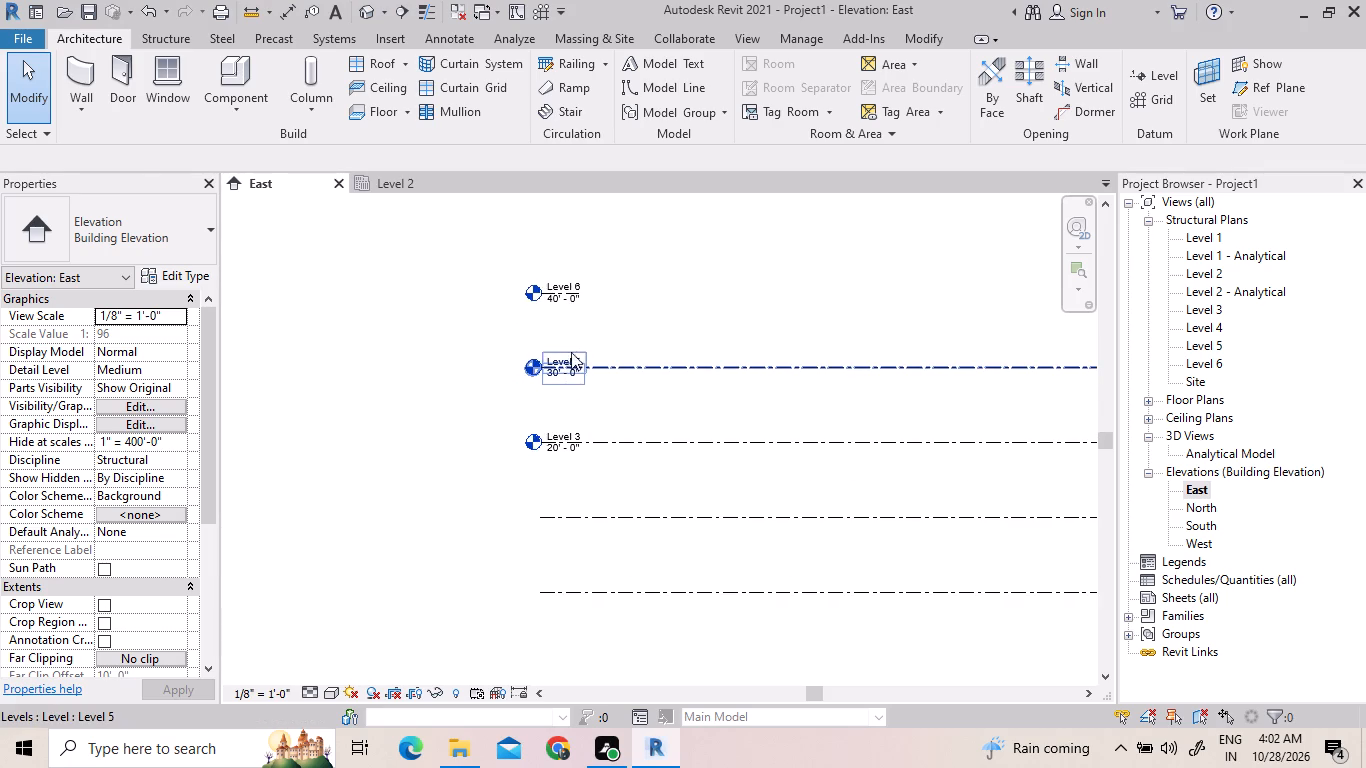
pyautogui.moveTo(562, 365); pyautogui.dragTo(570, 284)
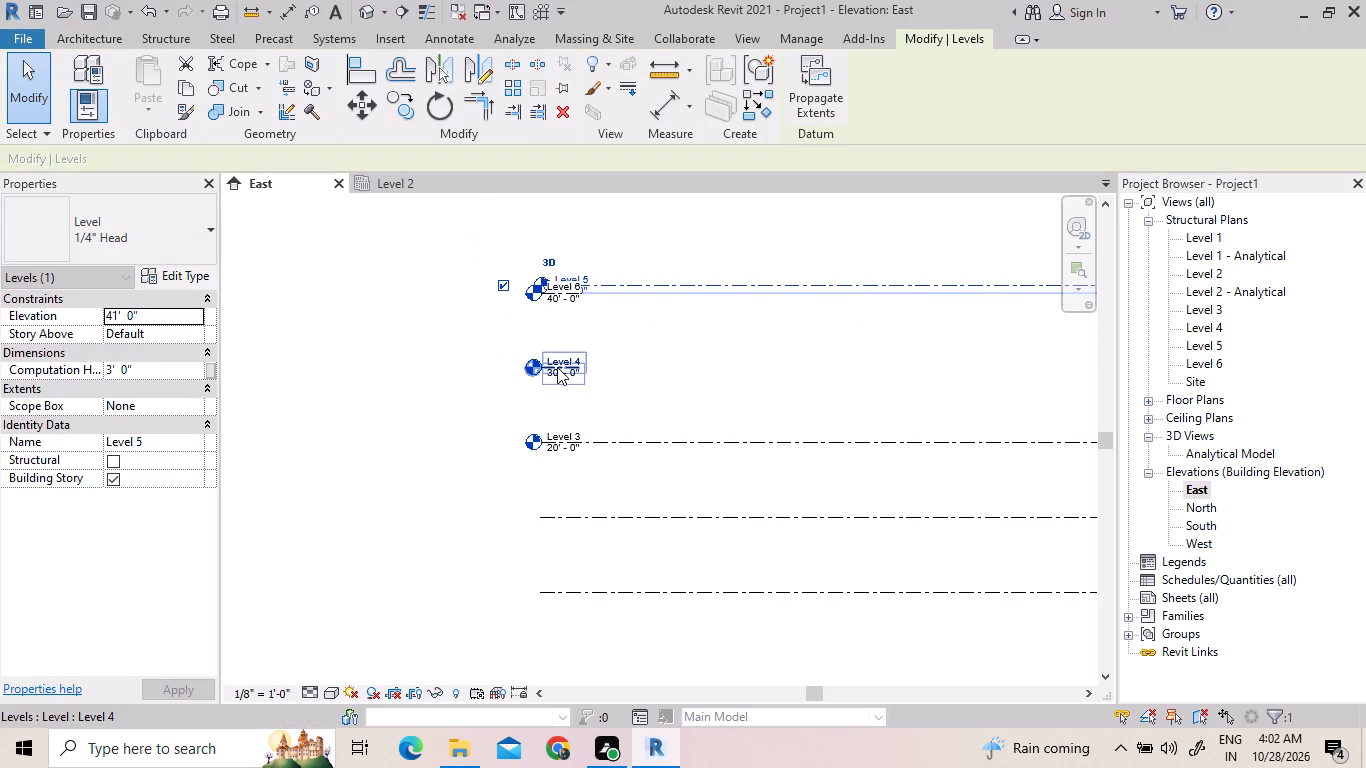
pyautogui.moveTo(528, 370); pyautogui.dragTo(669, 388)
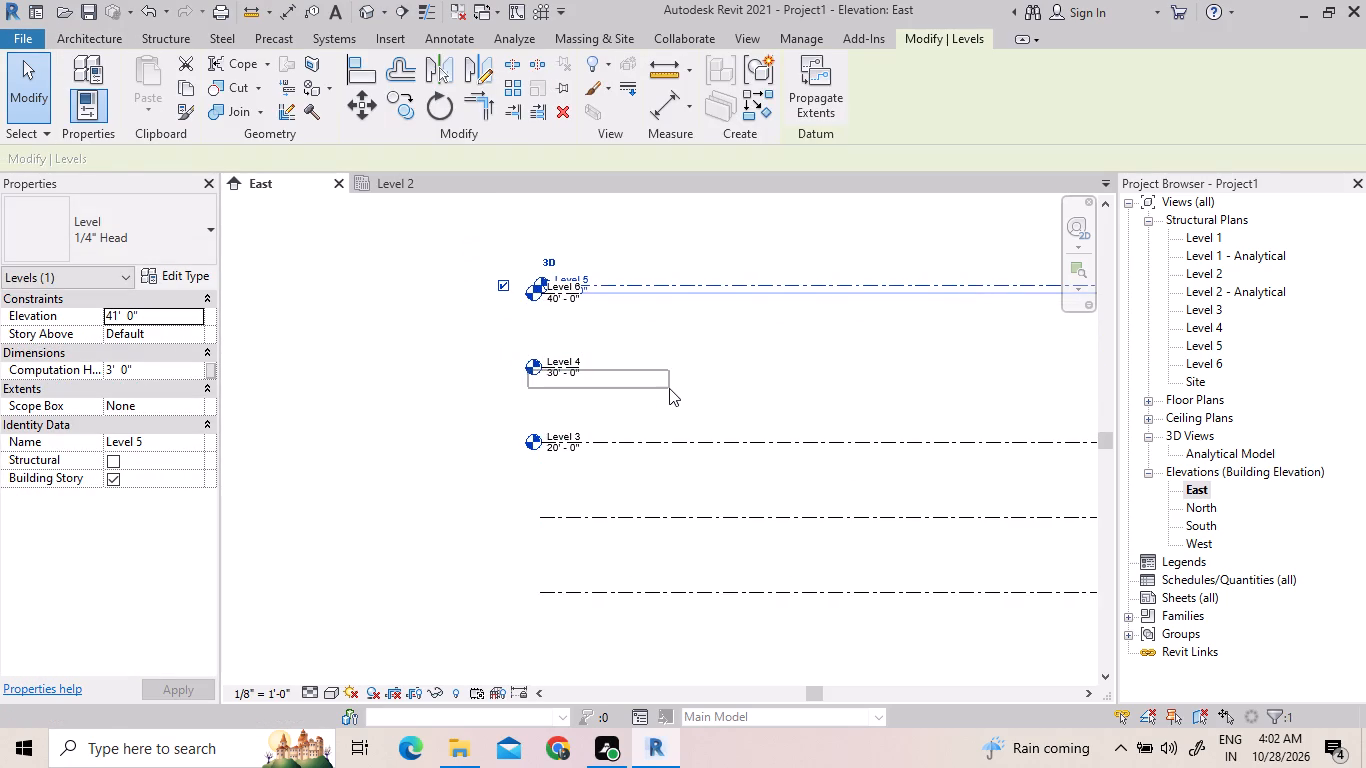
pyautogui.moveTo(669, 388); pyautogui.dragTo(670, 388)
pyautogui.click(670, 381)
pyautogui.scroll(-4, 668, 377)
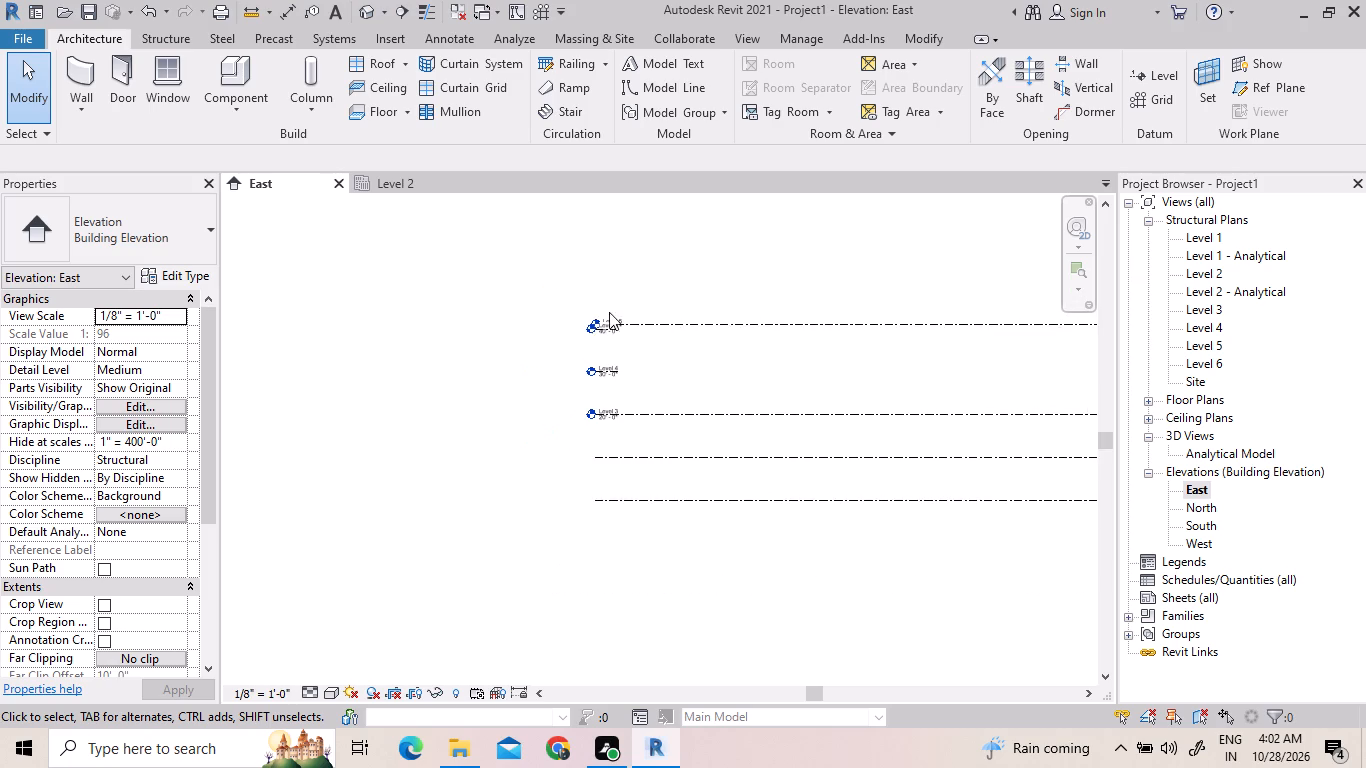
pyautogui.scroll(10, 621, 318)
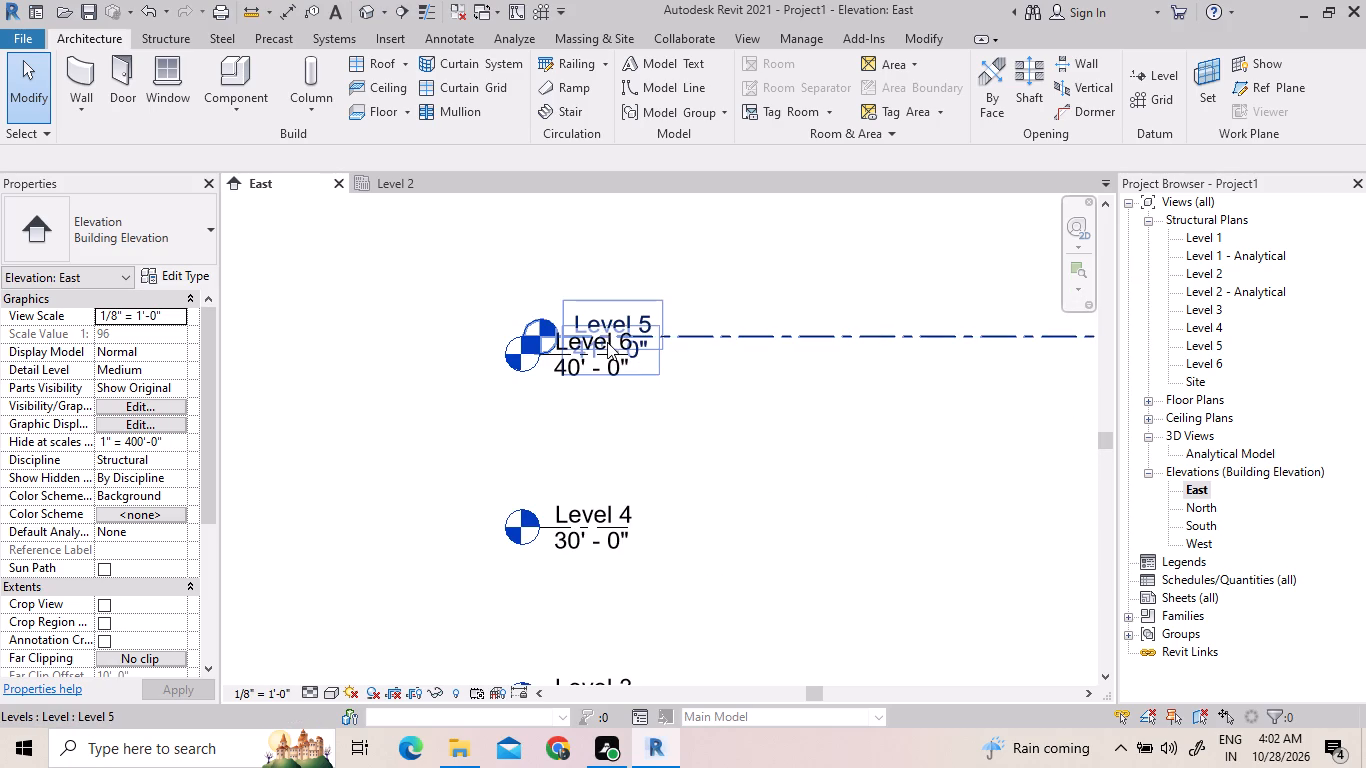
pyautogui.moveTo(607, 342); pyautogui.dragTo(611, 352)
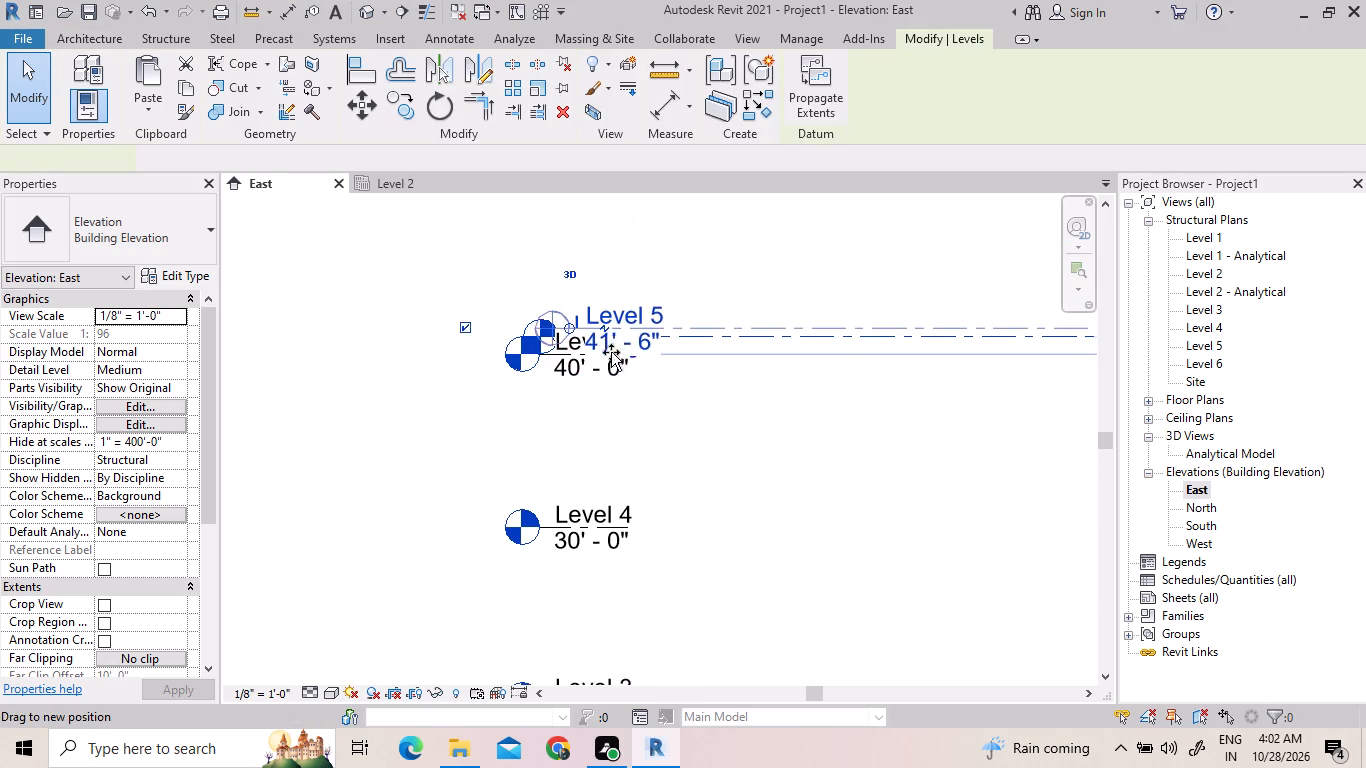
pyautogui.moveTo(611, 352); pyautogui.dragTo(592, 416)
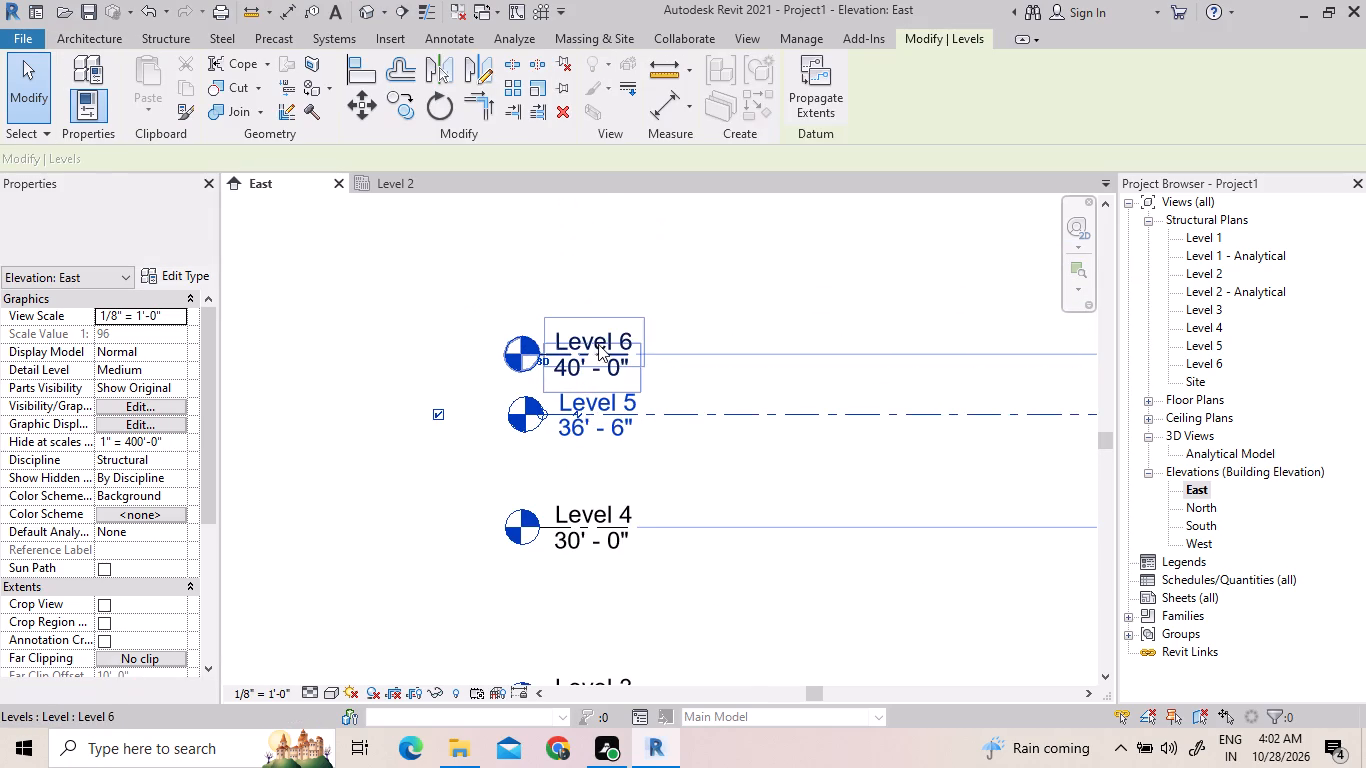
# Move Level 6 up to an elevation of about 44'-6".
pyautogui.moveTo(594, 337); pyautogui.dragTo(605, 257)
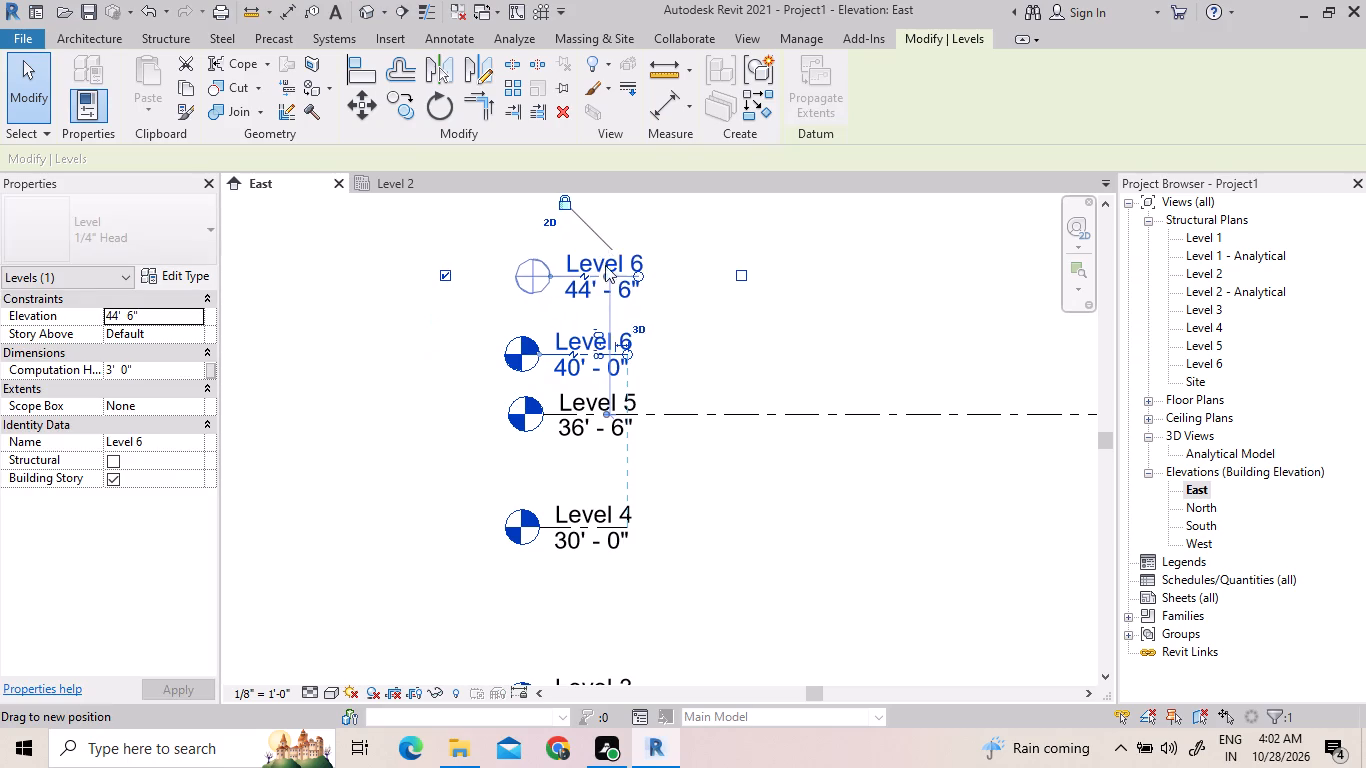
# Examine the extents and spacing of the stacked levels at both ends, checking Level 3.
pyautogui.scroll(-3, 649, 321)
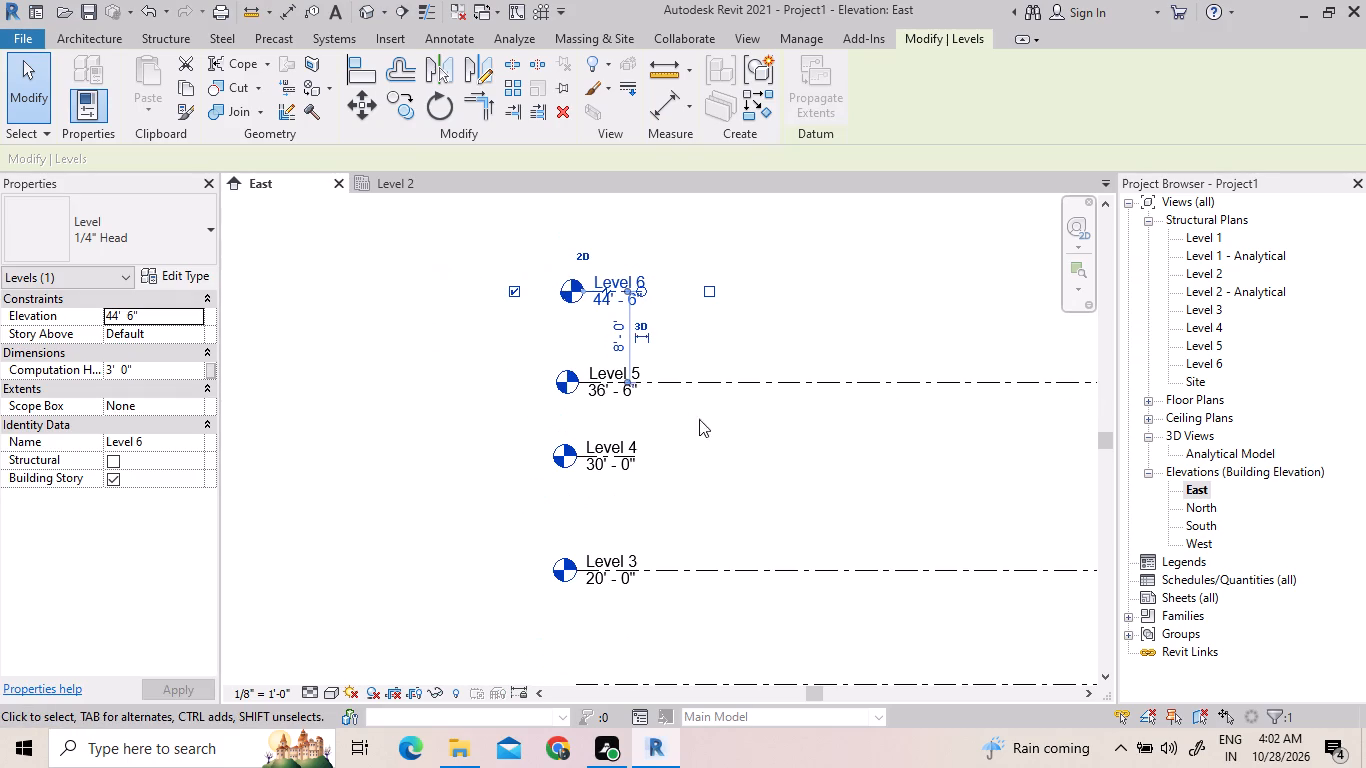
pyautogui.click(681, 568)
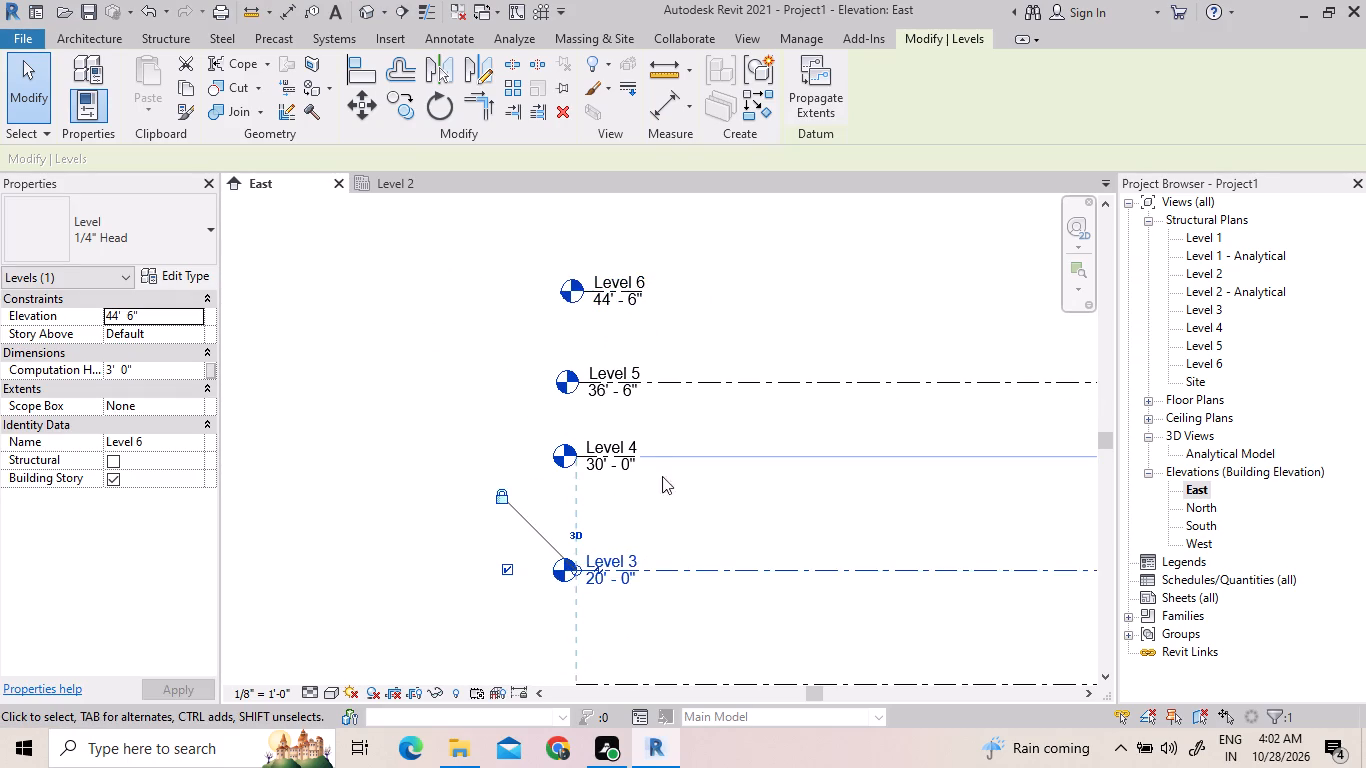
pyautogui.scroll(-10, 651, 457)
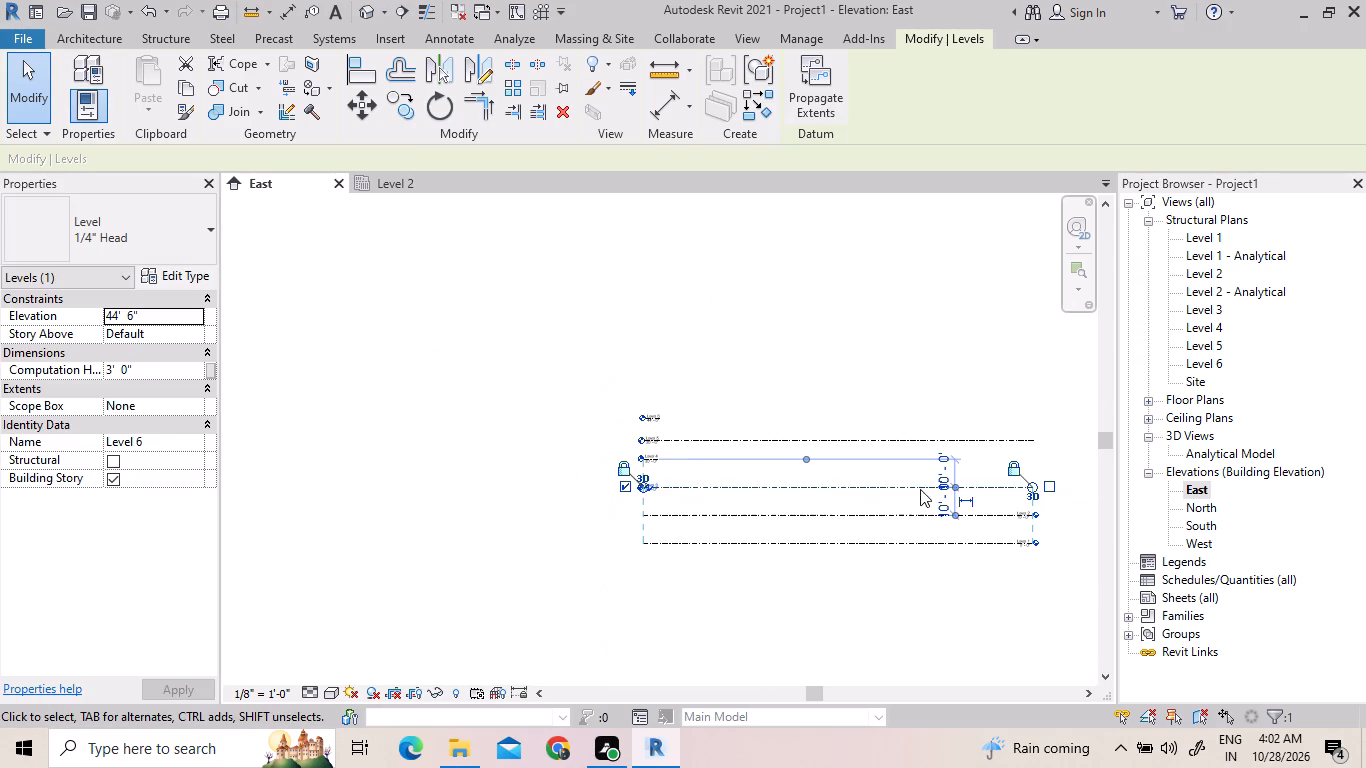
pyautogui.moveTo(1080, 498); pyautogui.dragTo(778, 527, button='middle')
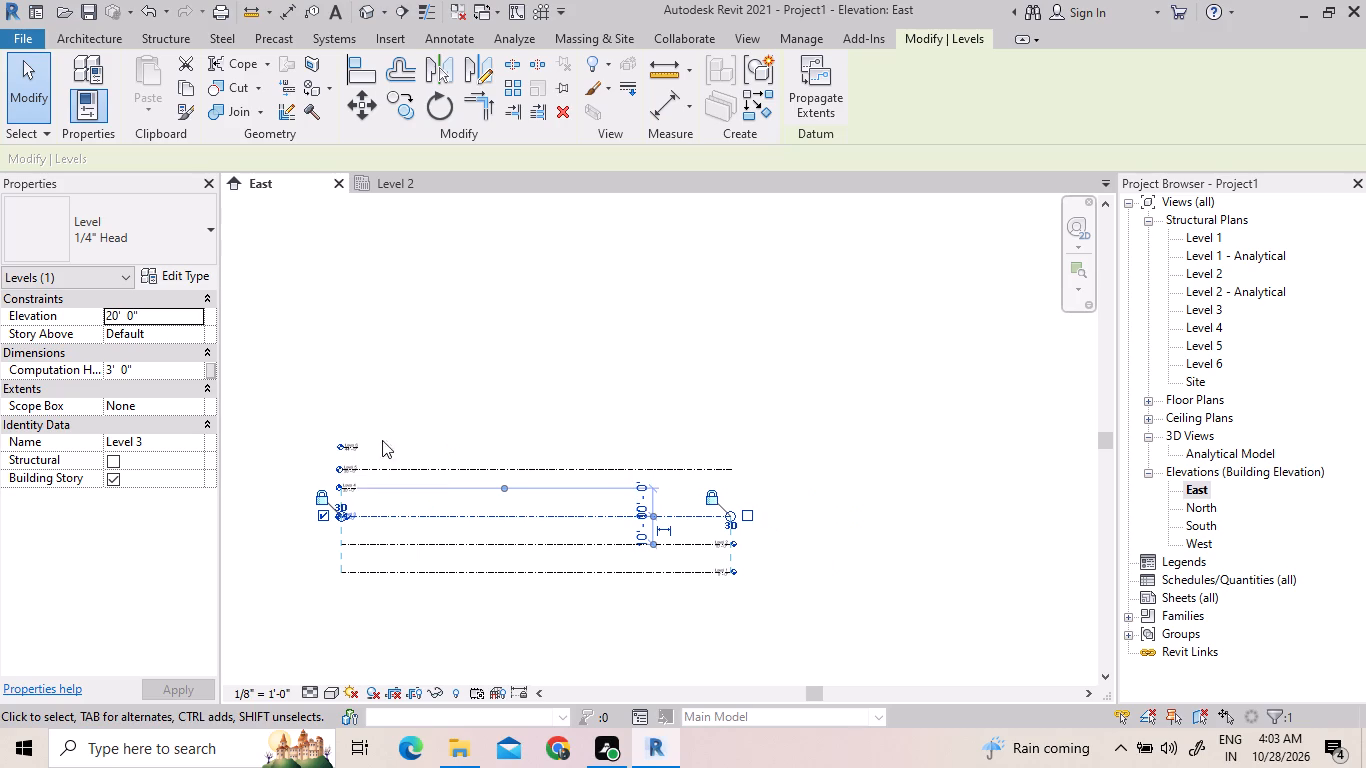
pyautogui.scroll(9, 352, 488)
pyautogui.press('Escape')
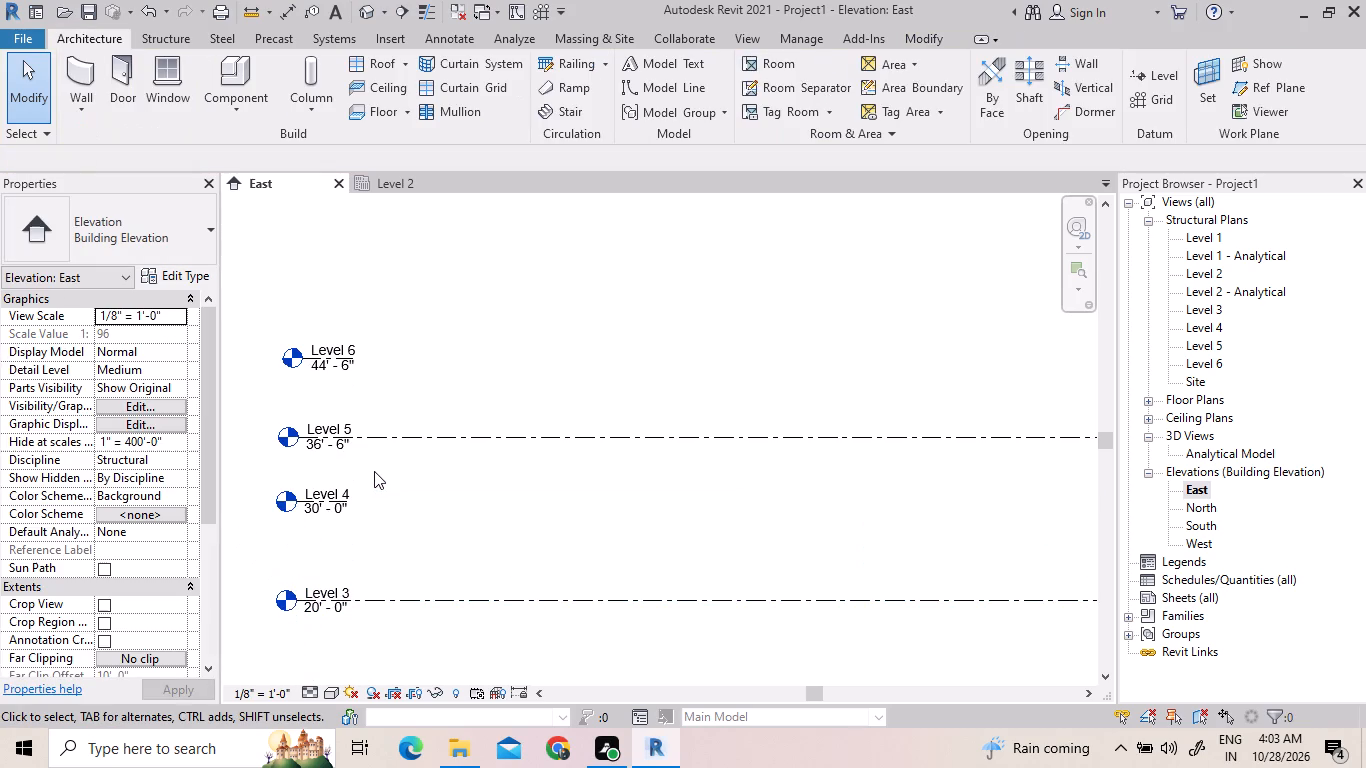
# Set the spacing between Level 4 and Level 5 to 10' by moving Level 4.
pyautogui.click(333, 496)
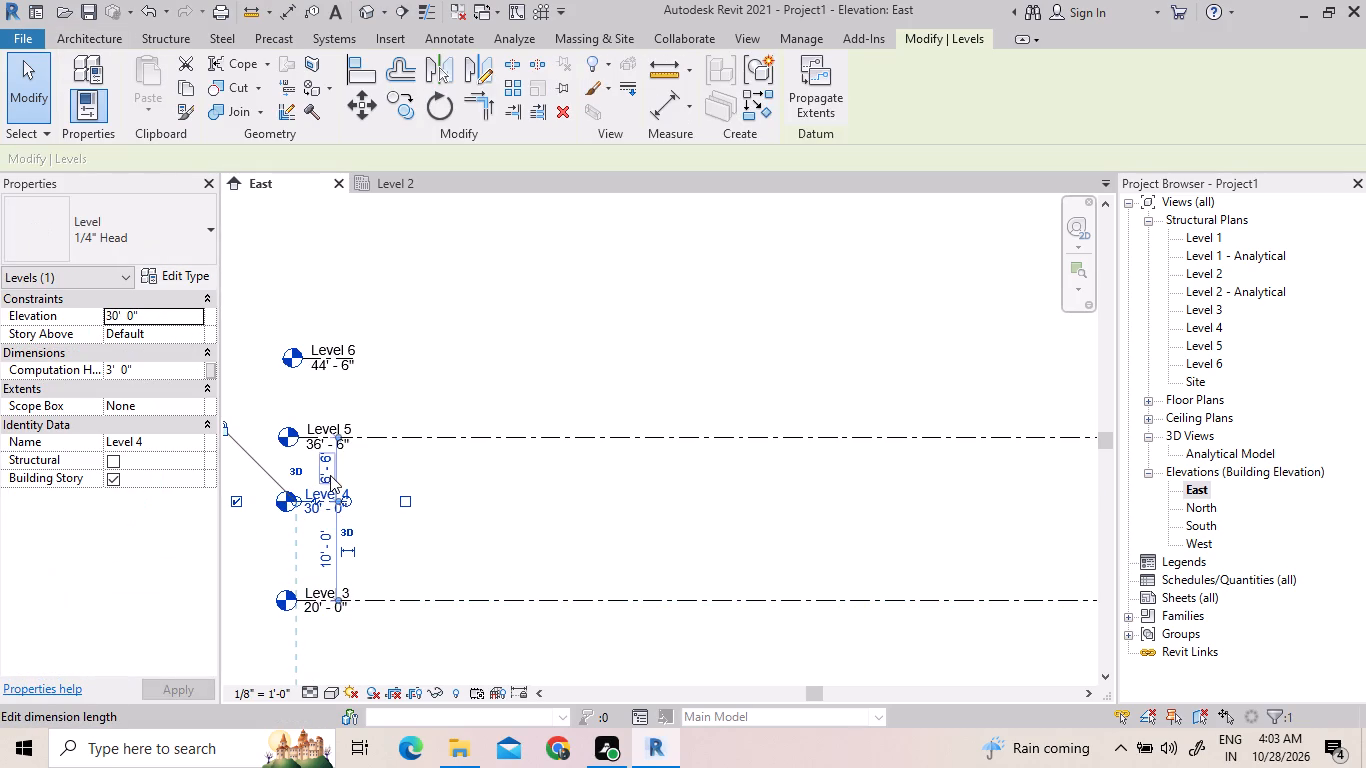
pyautogui.click(329, 475)
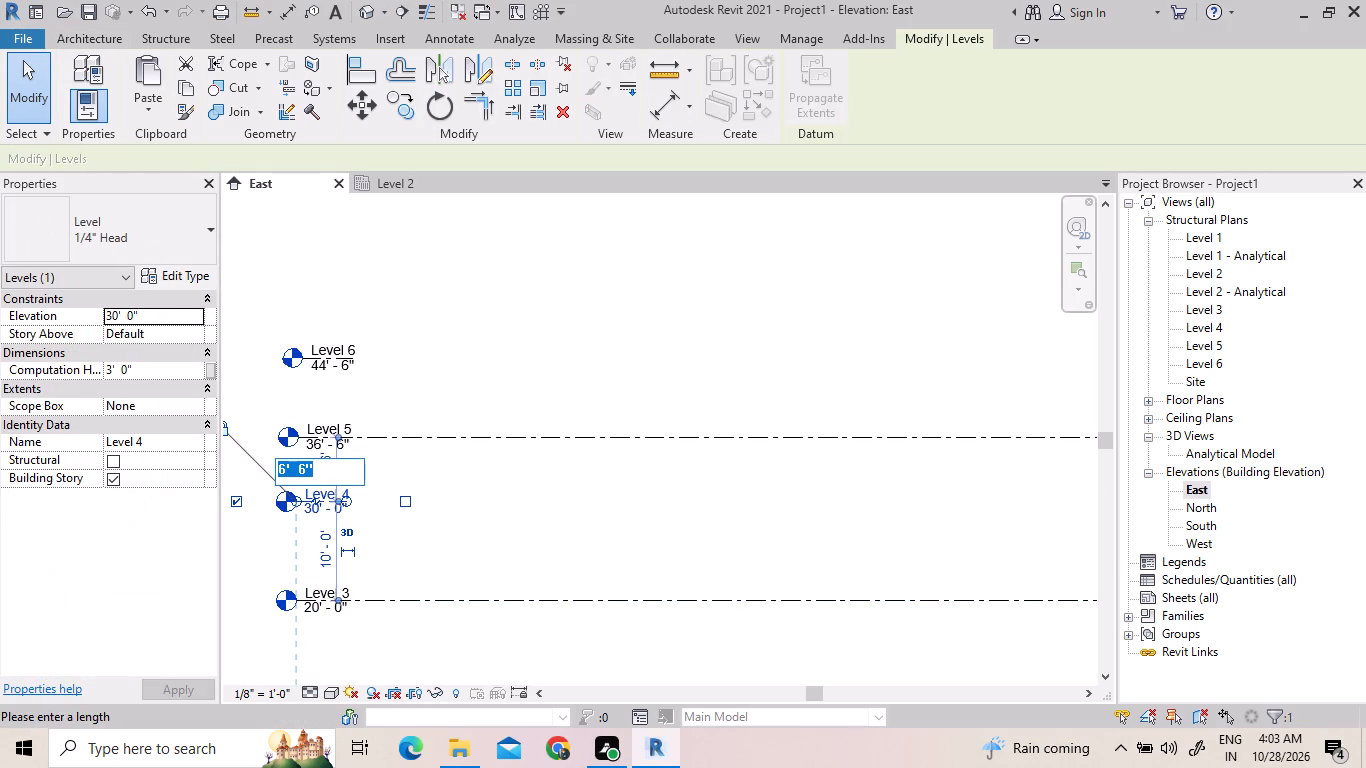
pyautogui.write("10'")
pyautogui.press('Return')
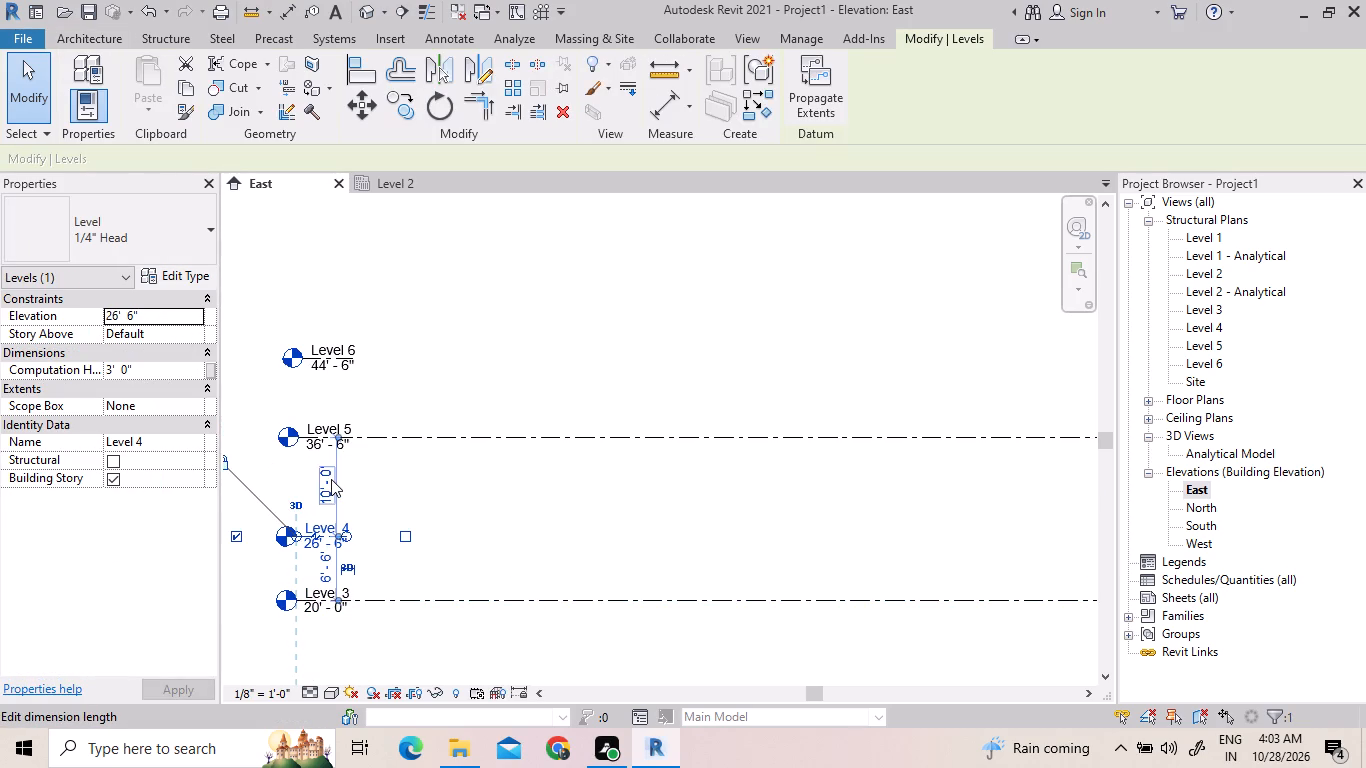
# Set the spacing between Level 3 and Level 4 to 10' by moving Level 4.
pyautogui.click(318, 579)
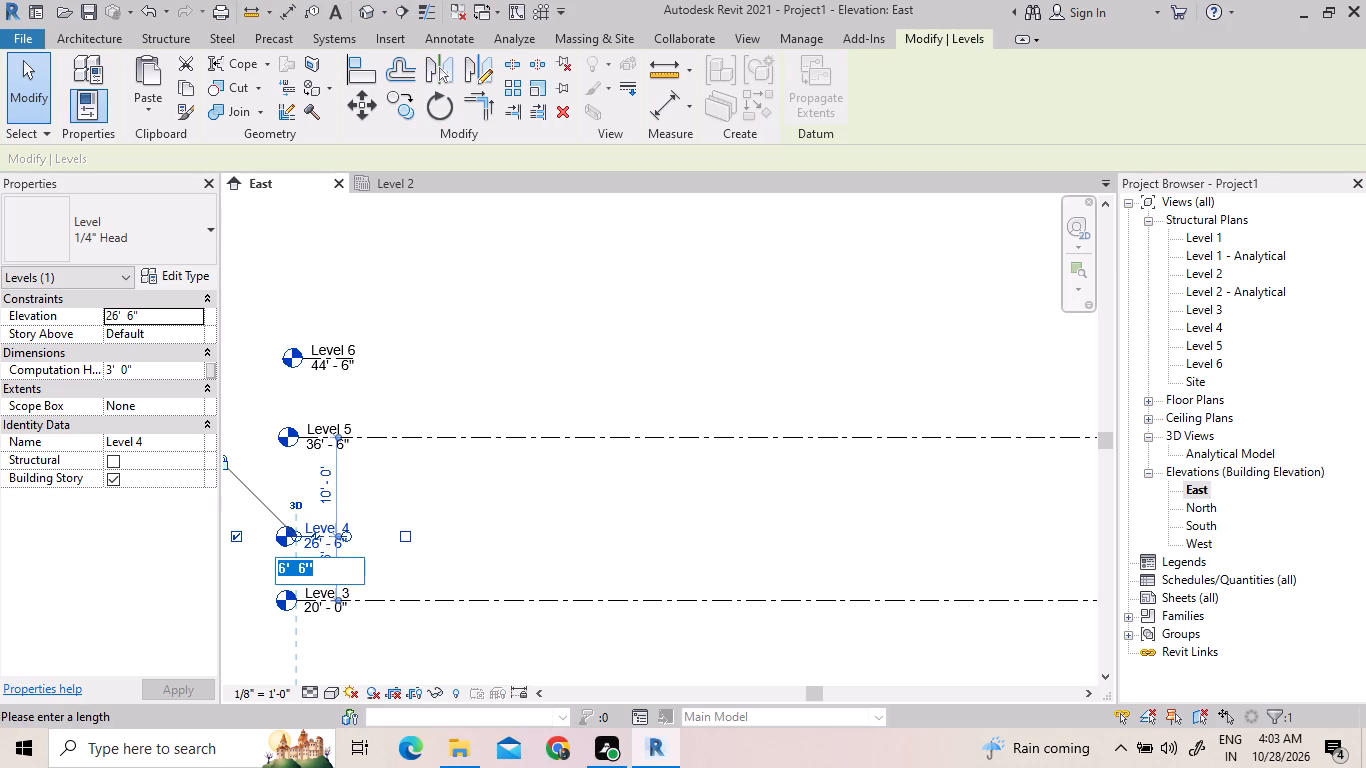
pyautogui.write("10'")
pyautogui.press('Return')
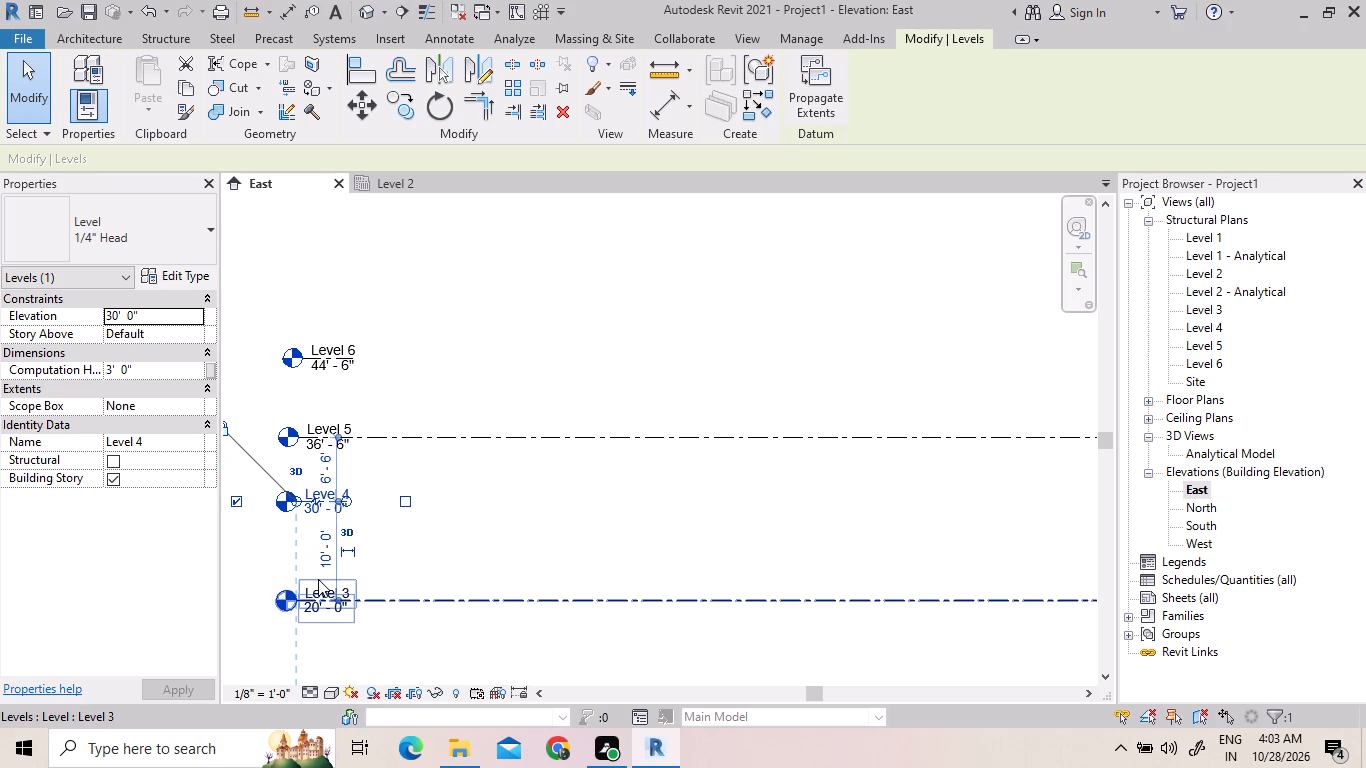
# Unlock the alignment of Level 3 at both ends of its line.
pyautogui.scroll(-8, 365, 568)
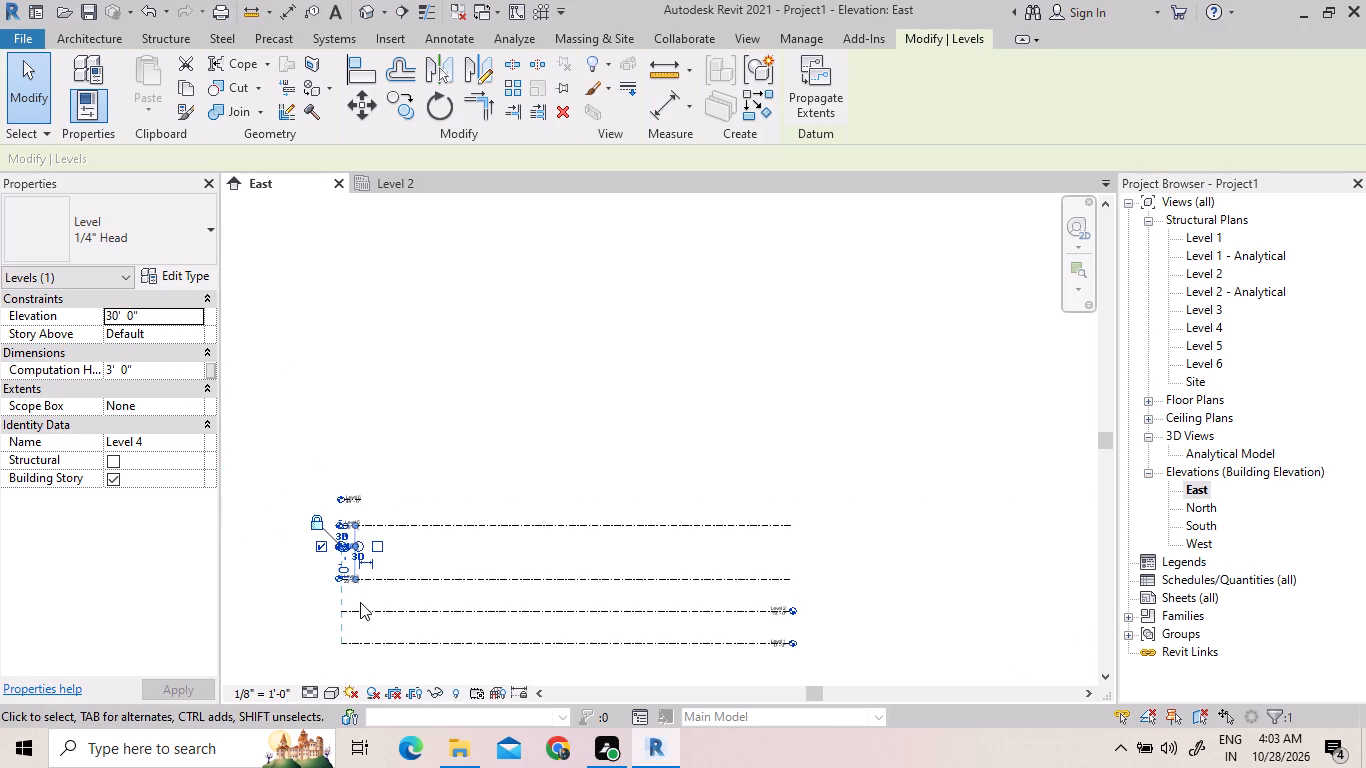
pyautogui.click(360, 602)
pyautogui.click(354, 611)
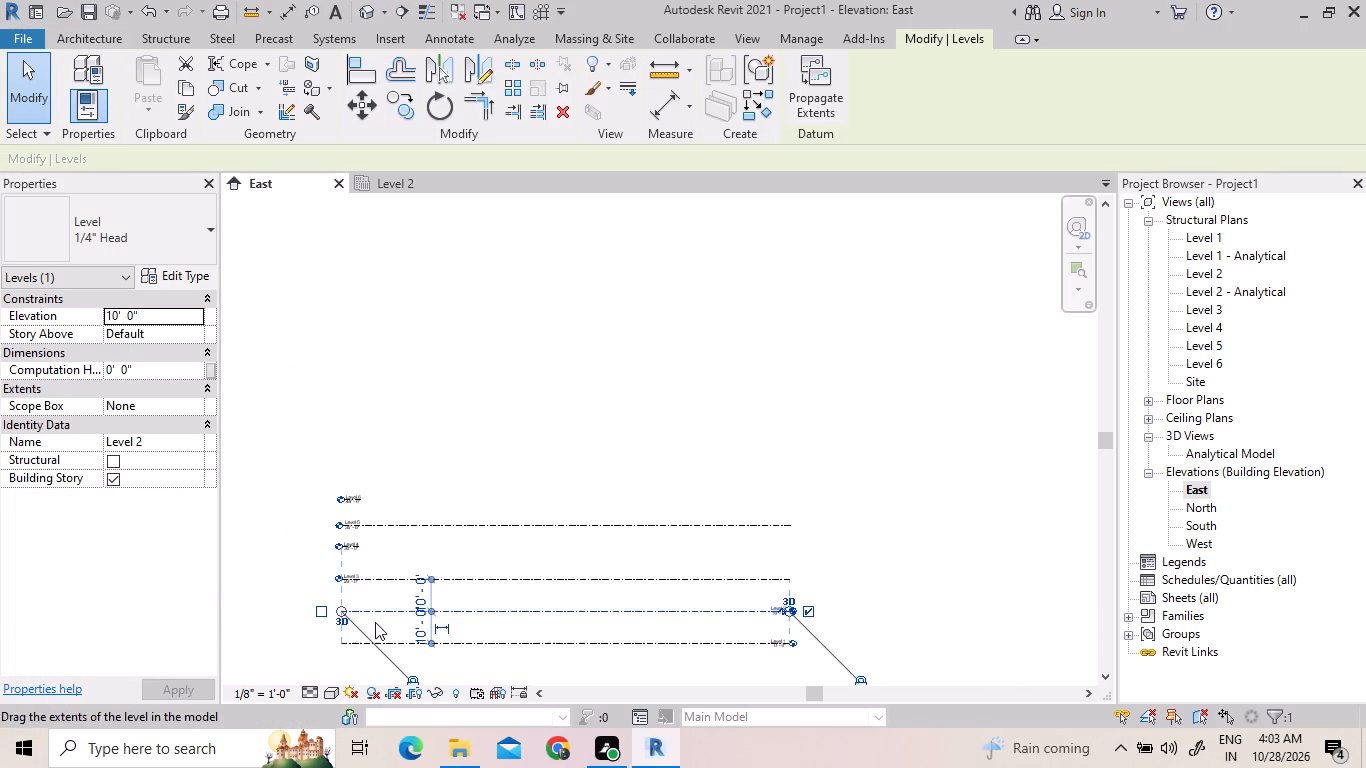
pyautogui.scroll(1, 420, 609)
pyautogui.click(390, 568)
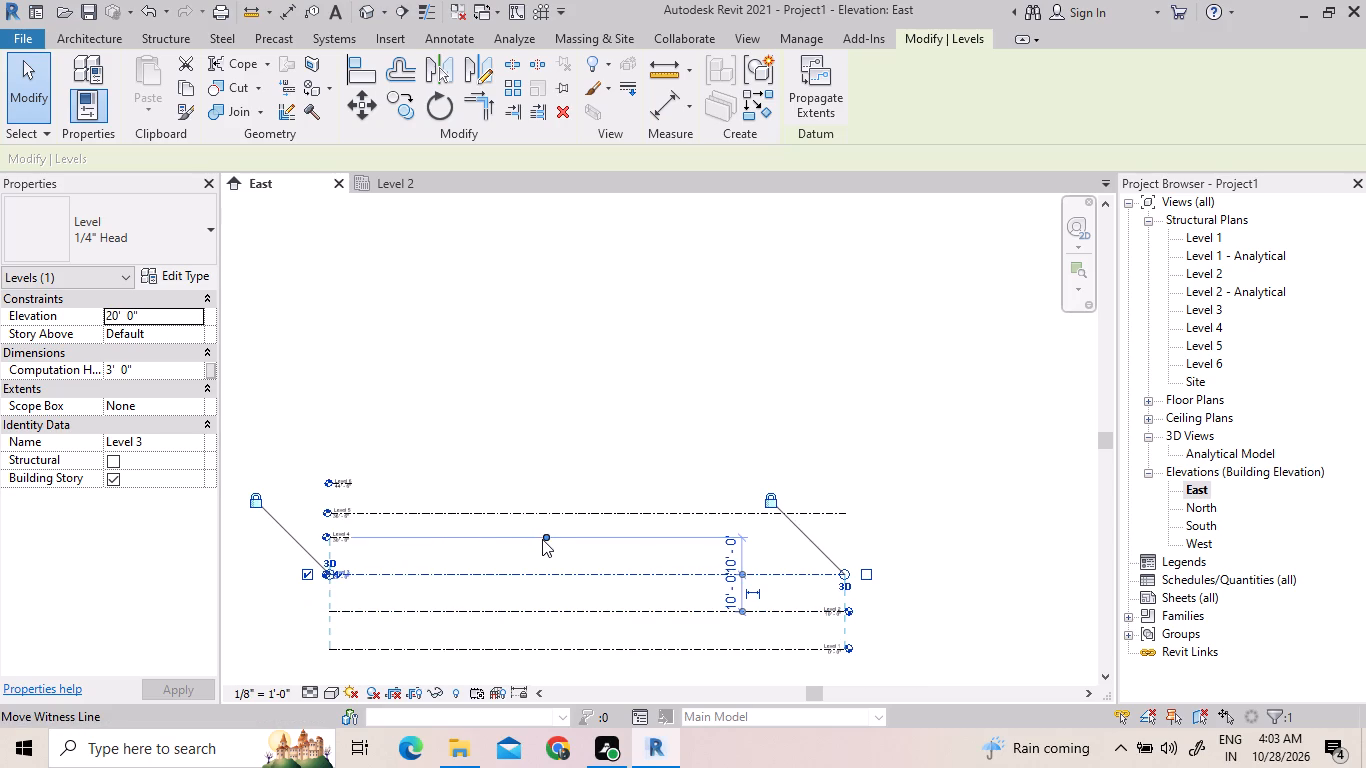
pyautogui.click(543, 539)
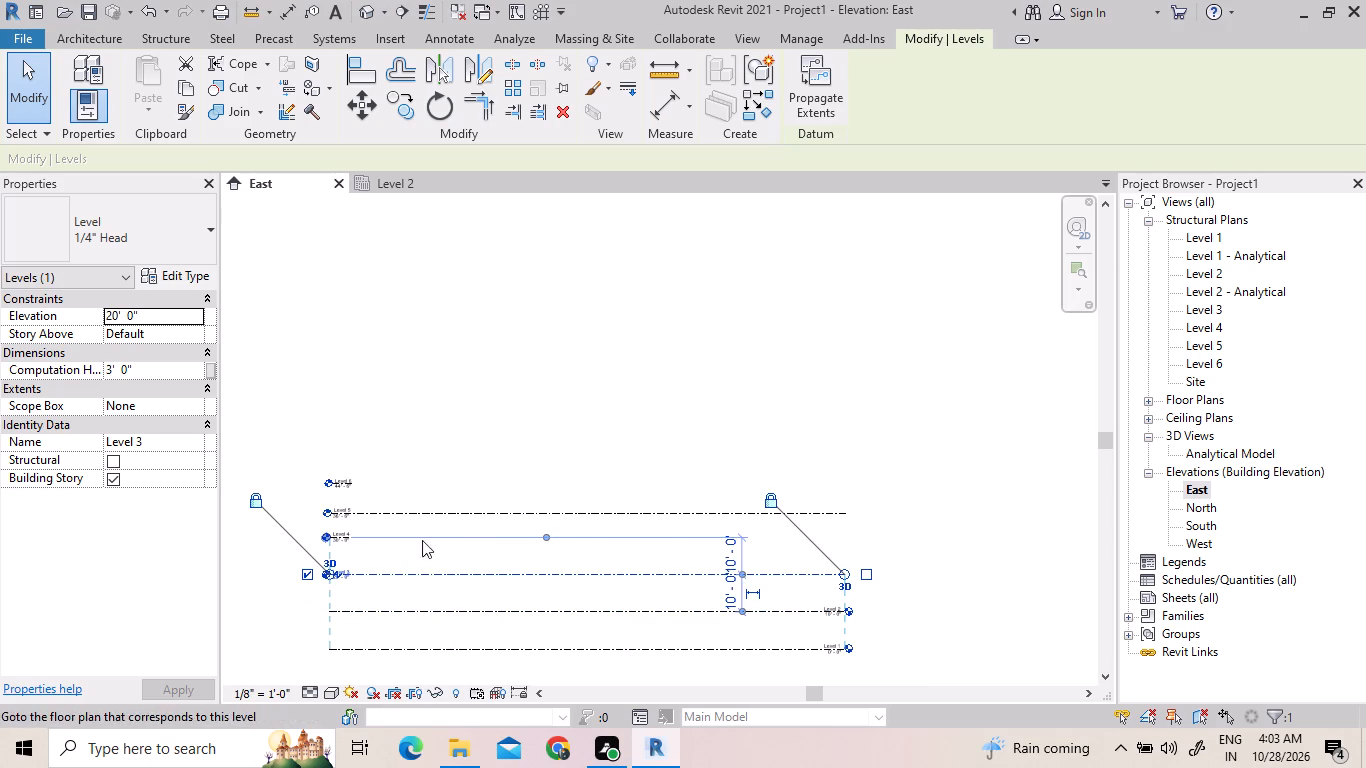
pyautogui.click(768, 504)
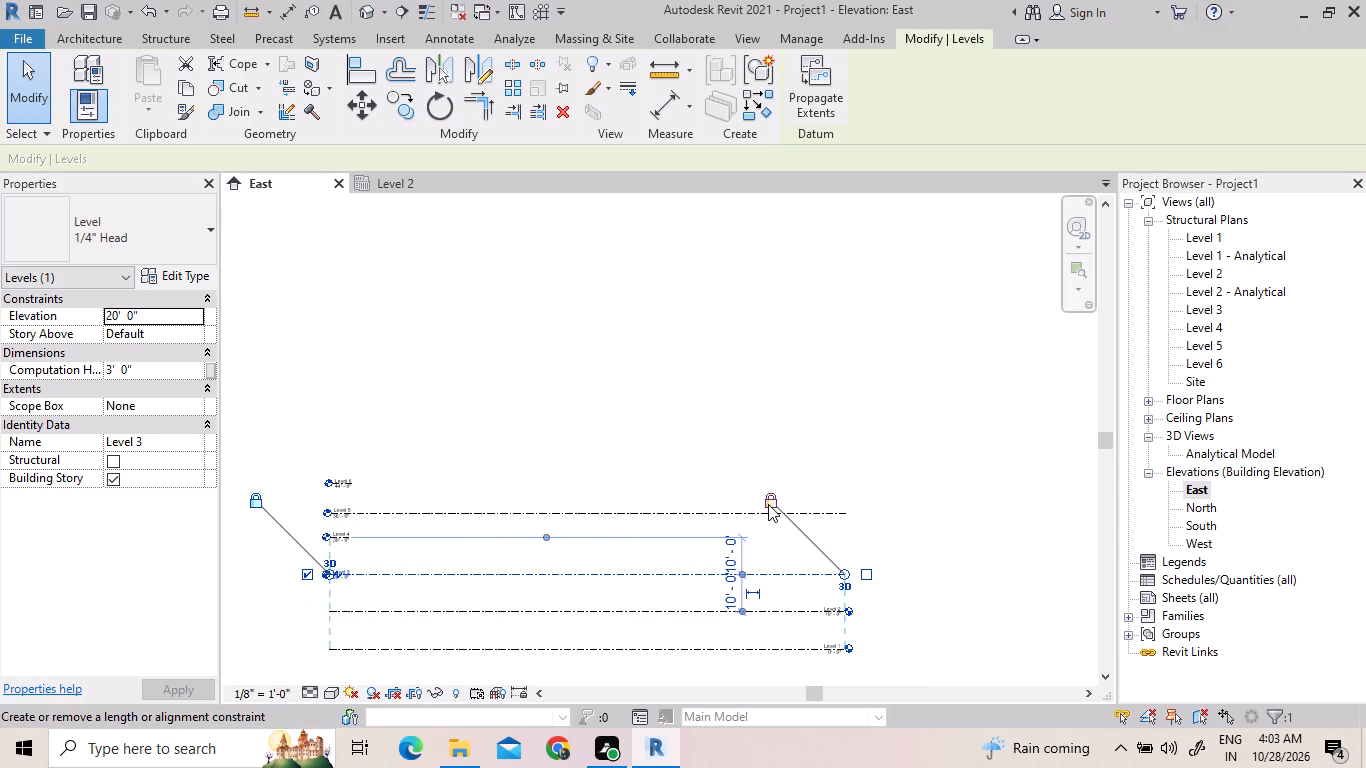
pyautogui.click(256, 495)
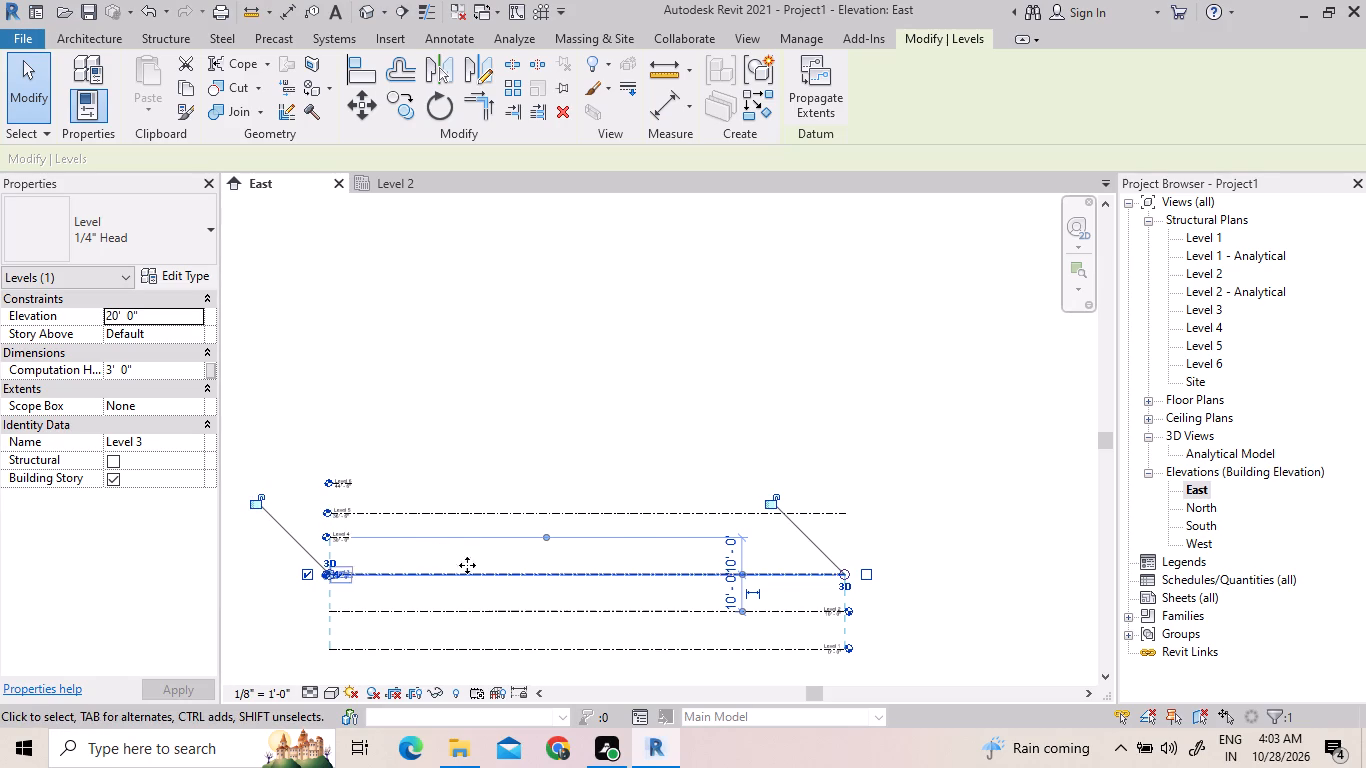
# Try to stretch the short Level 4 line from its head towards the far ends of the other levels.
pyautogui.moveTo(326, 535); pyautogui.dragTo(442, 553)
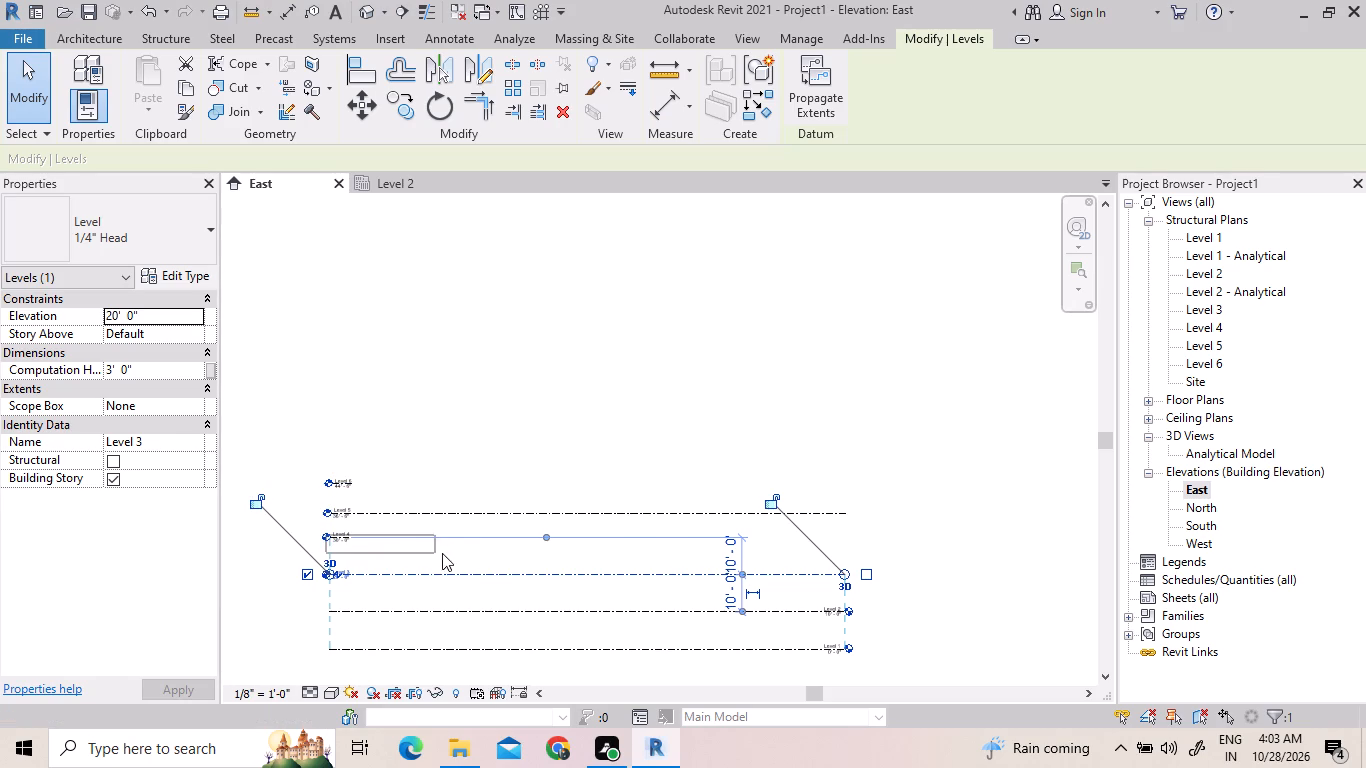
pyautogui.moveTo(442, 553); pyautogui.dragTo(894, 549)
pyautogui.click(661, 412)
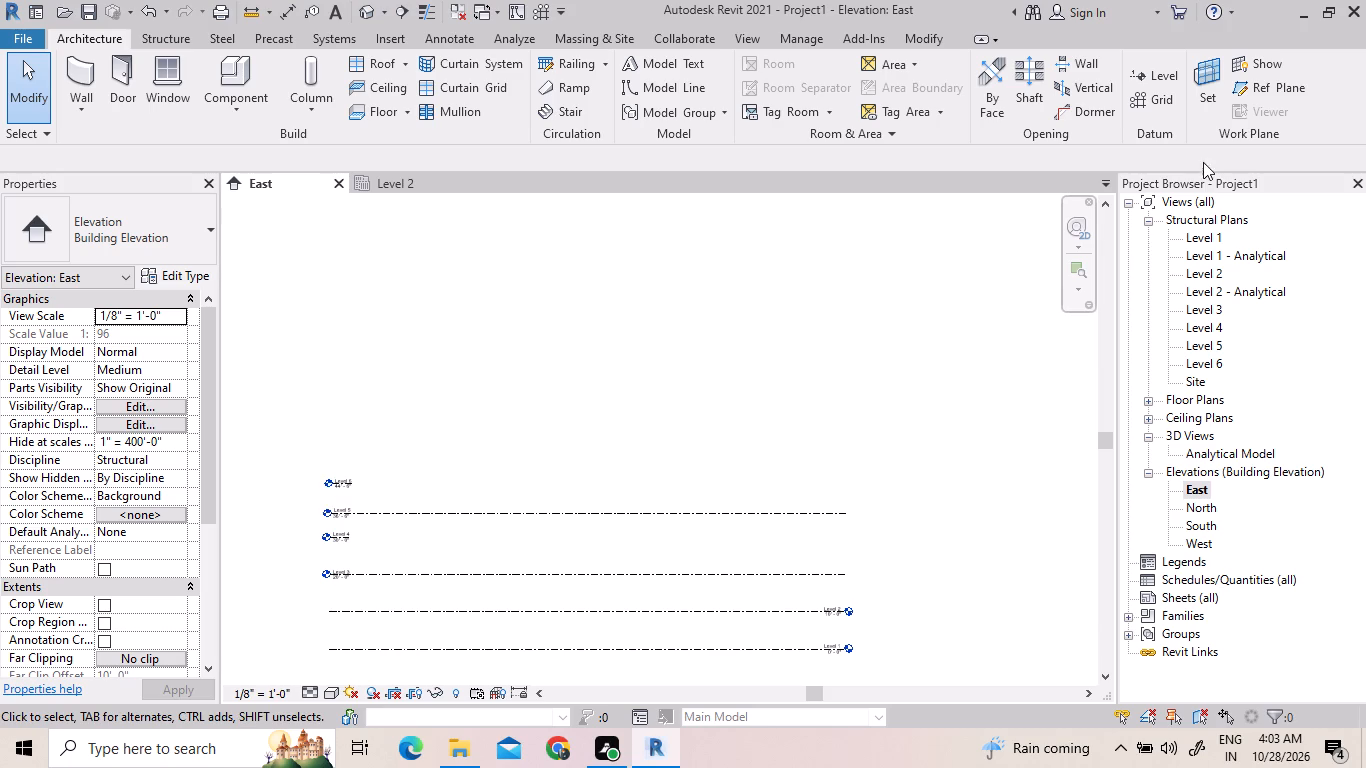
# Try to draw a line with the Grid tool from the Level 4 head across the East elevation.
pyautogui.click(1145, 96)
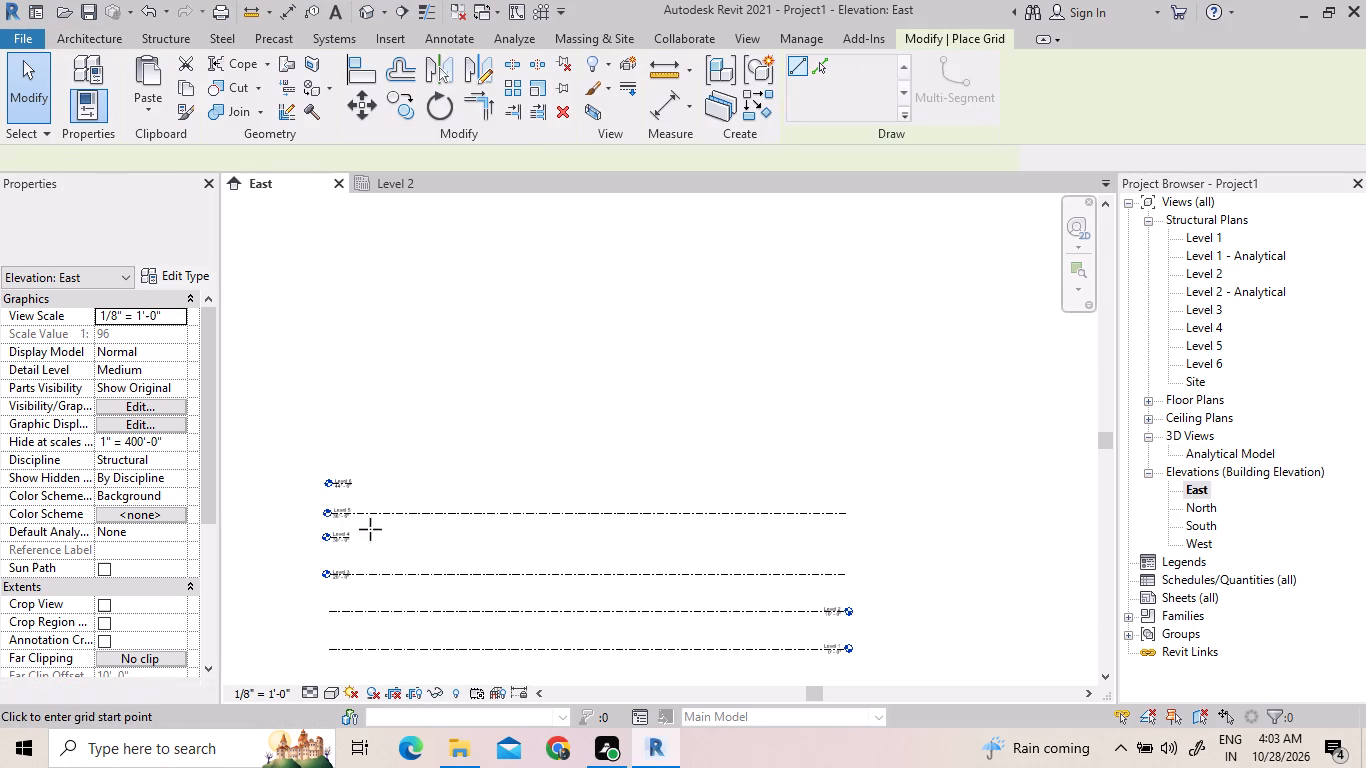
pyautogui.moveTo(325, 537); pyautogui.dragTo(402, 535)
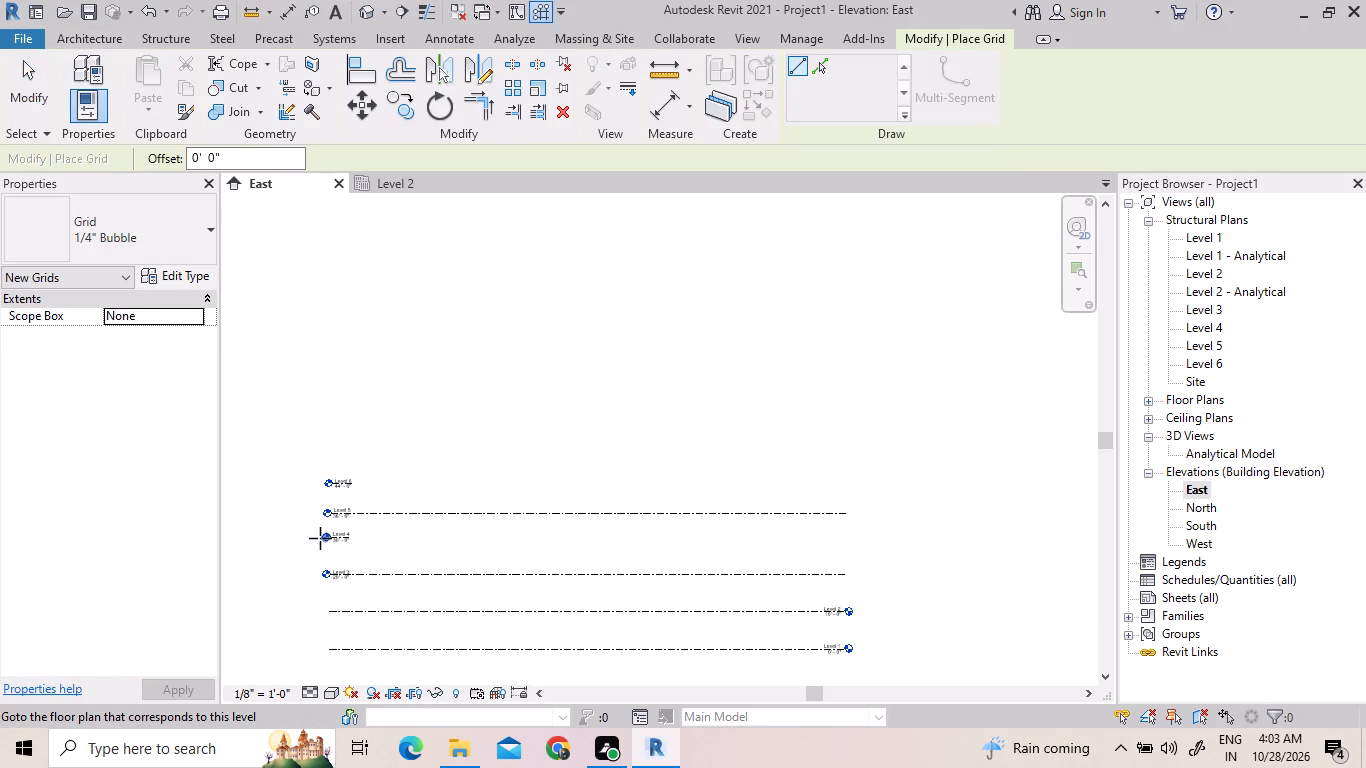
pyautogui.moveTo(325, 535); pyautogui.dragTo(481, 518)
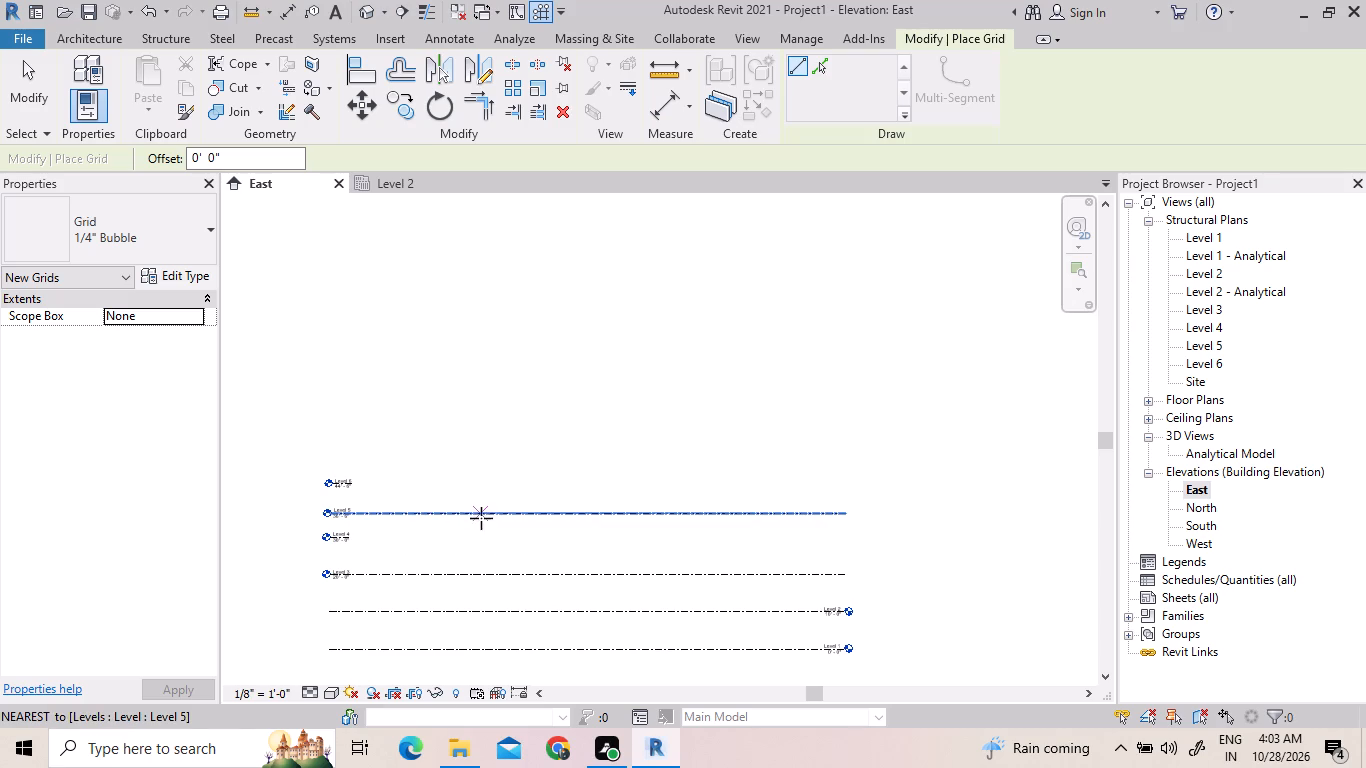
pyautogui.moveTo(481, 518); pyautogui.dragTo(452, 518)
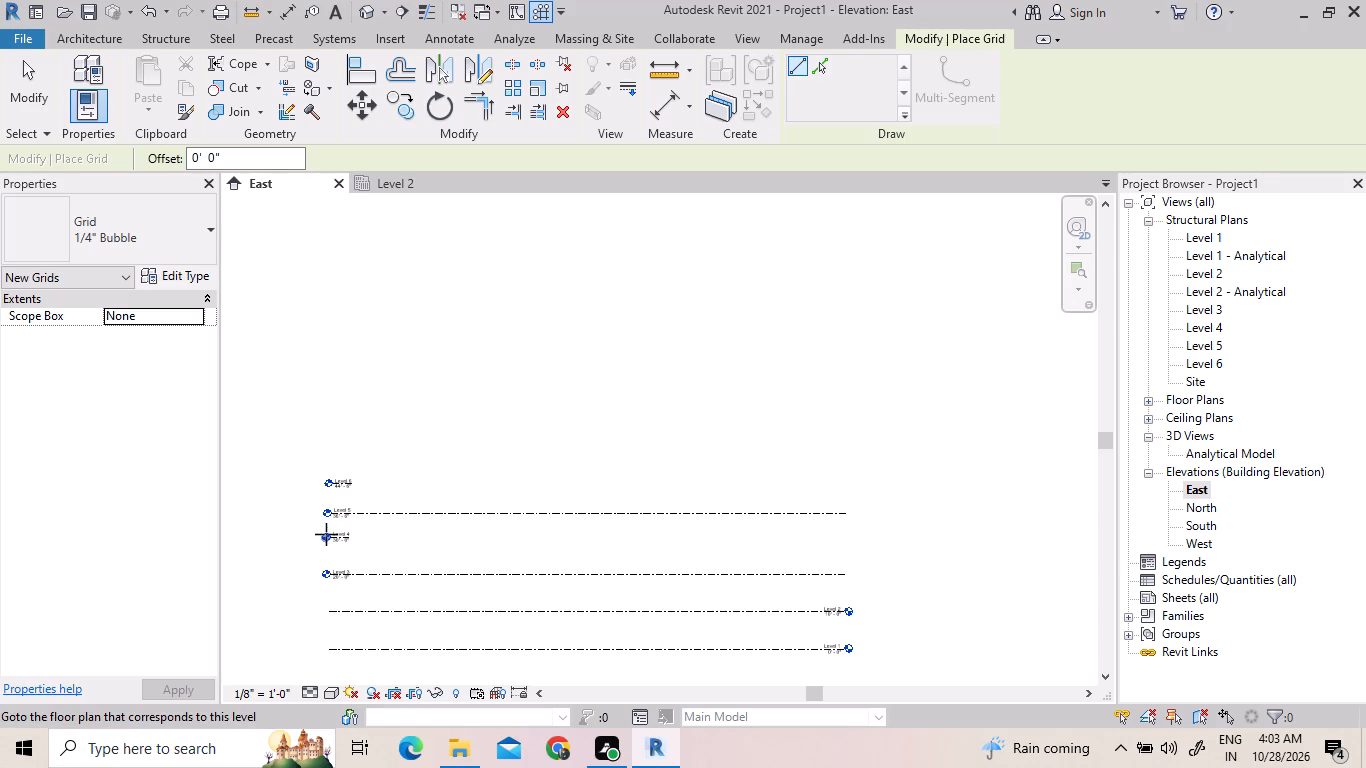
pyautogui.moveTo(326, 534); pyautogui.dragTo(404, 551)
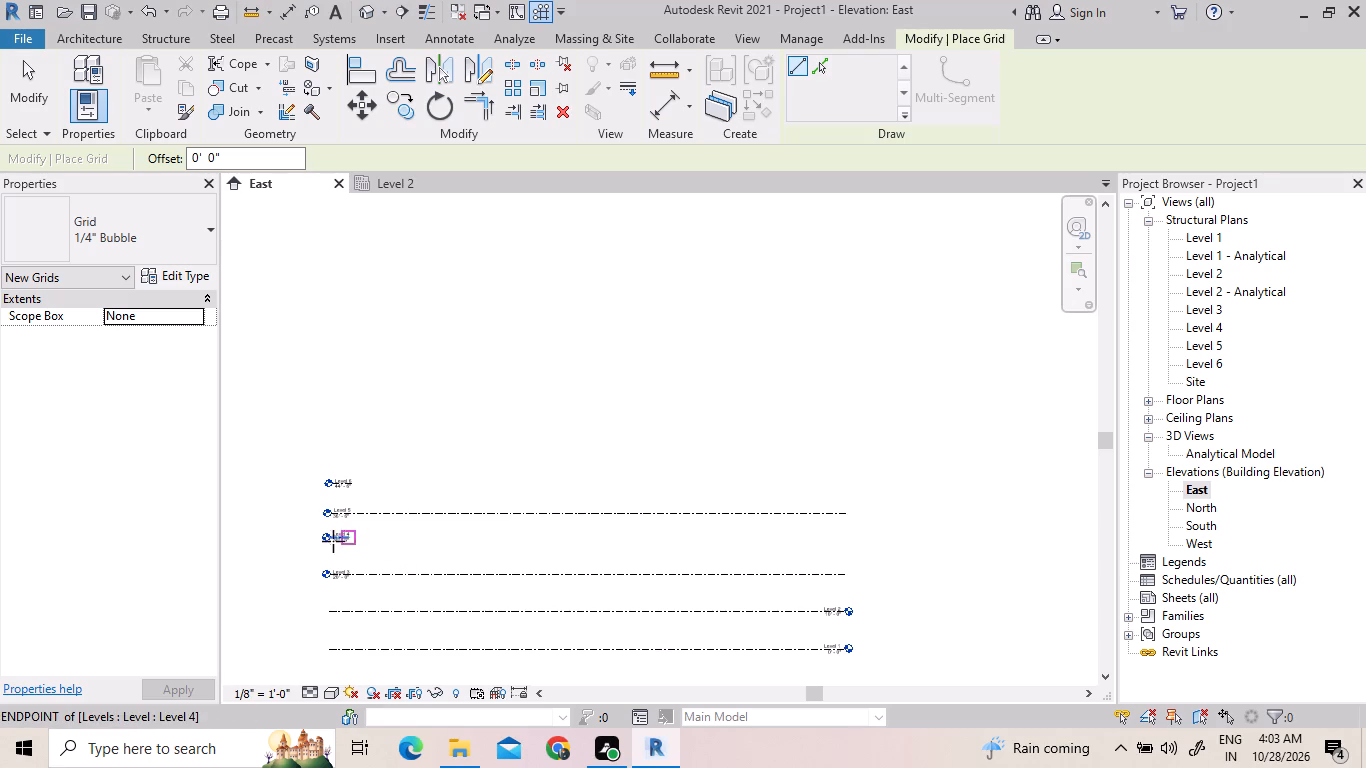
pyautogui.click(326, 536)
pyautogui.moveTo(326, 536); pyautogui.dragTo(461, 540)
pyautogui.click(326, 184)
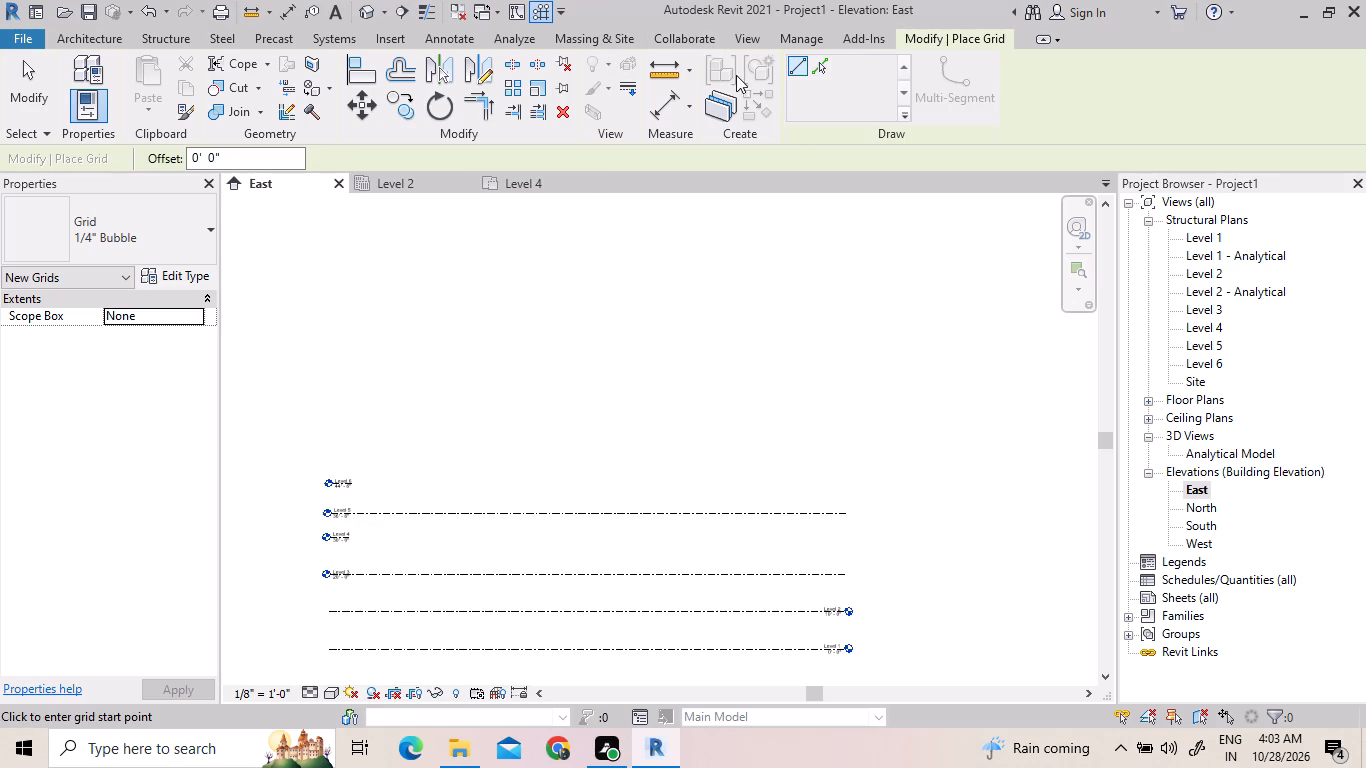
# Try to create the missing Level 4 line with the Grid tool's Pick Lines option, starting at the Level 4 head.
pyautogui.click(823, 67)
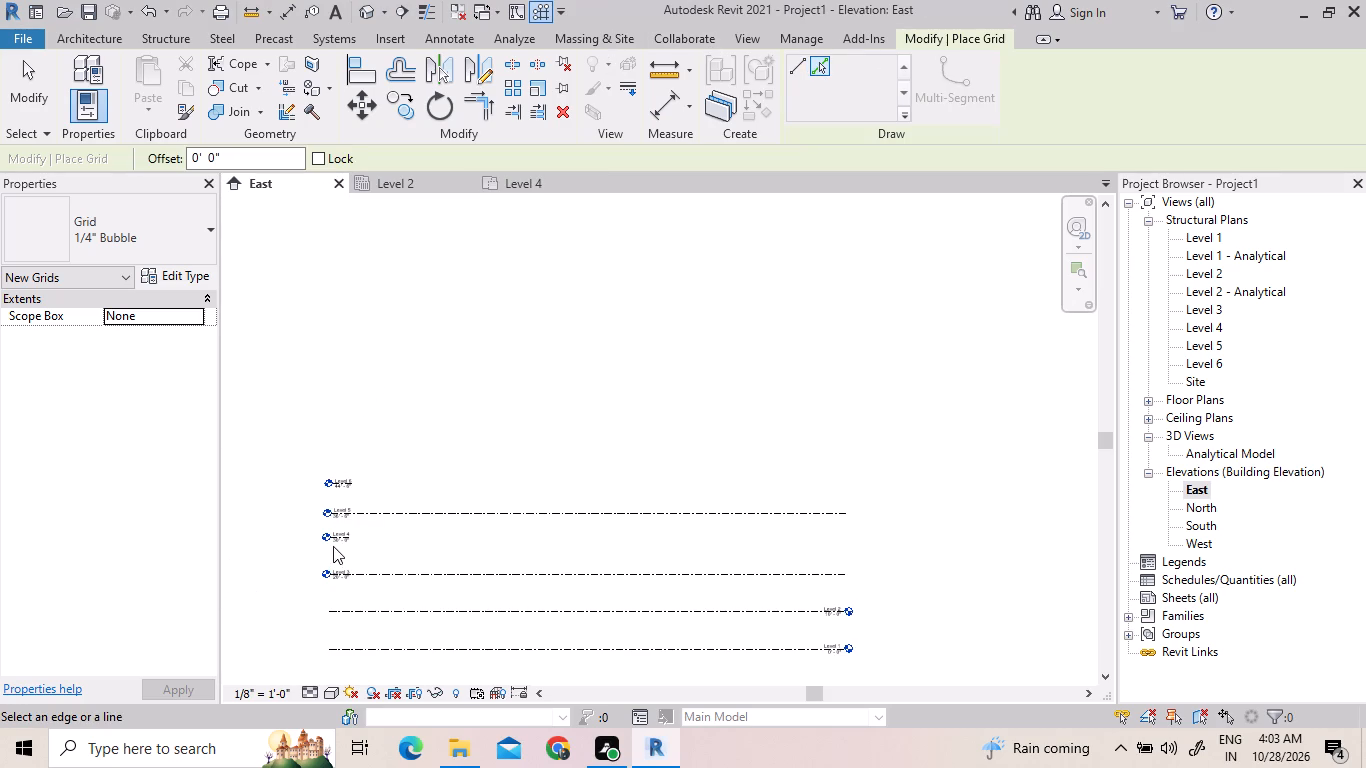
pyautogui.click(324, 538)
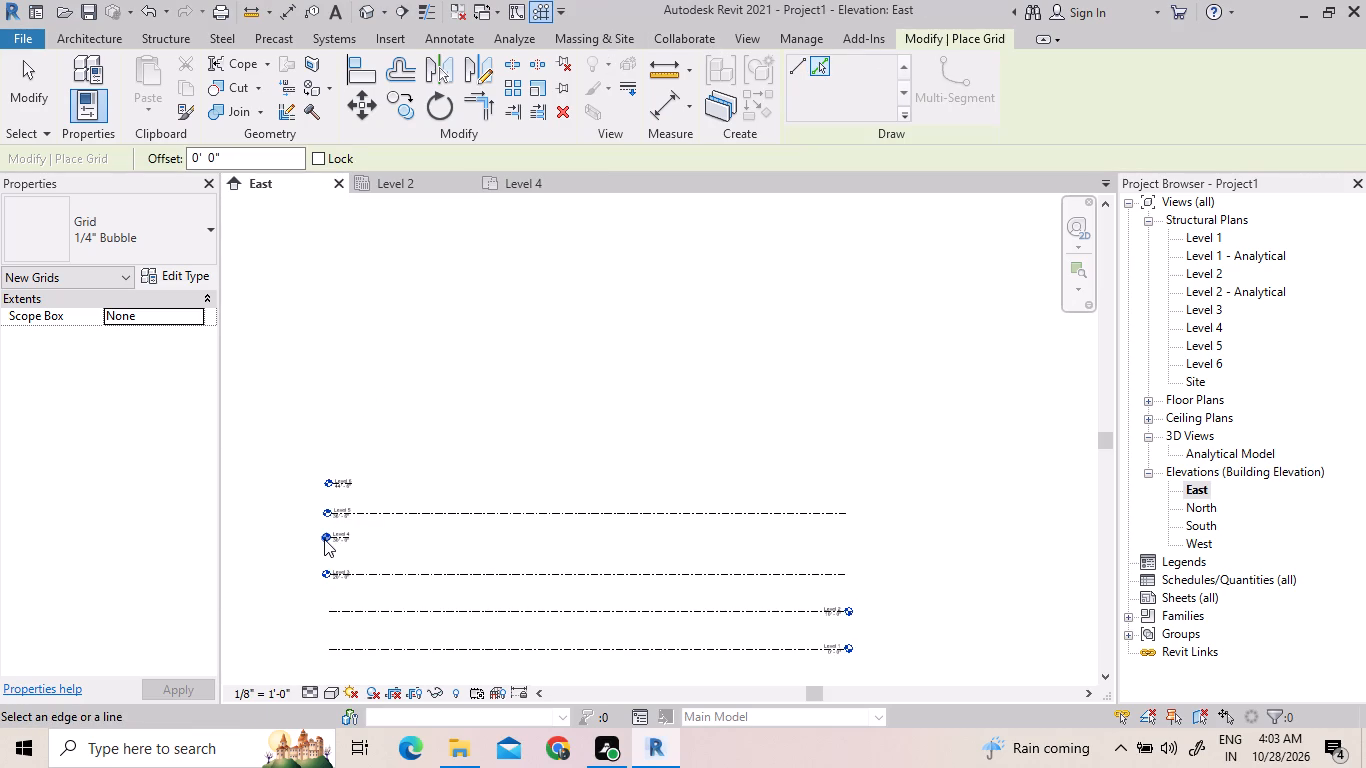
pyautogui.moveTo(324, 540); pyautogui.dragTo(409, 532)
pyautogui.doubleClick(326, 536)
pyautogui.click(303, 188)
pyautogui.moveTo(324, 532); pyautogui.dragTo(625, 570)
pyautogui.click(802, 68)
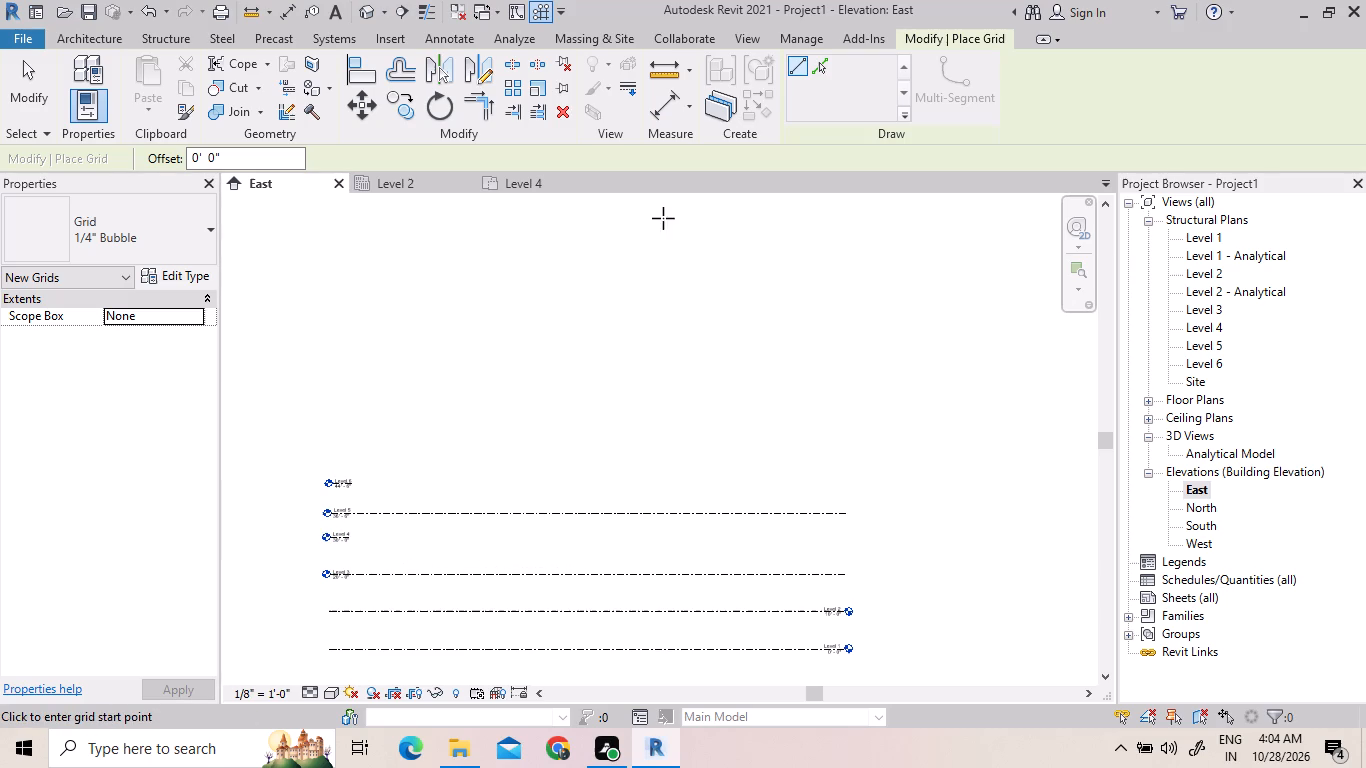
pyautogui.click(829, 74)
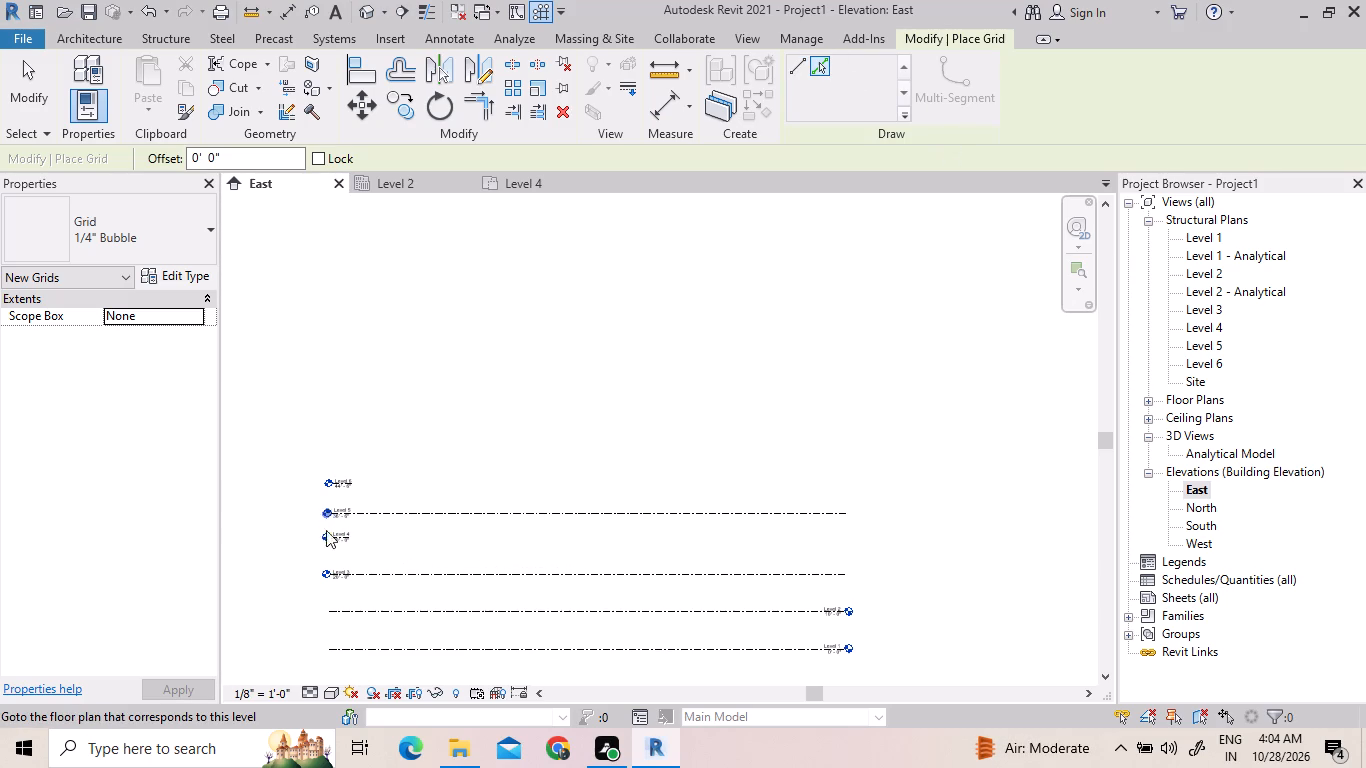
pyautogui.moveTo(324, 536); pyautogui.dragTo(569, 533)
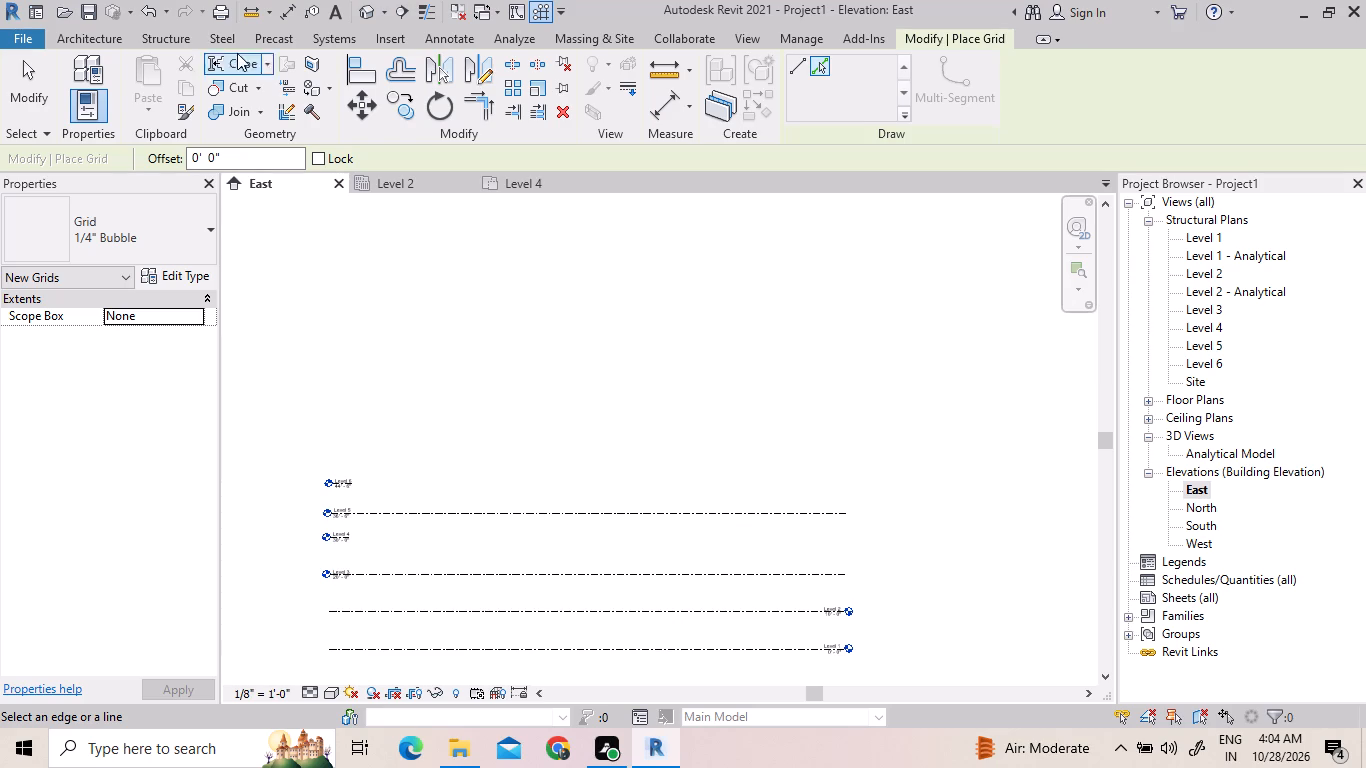
# Undo the level additions and edits until only Level 1 and Level 2 remain in the East elevation.
pyautogui.click(133, 18)
pyautogui.tripleClick(146, 10)
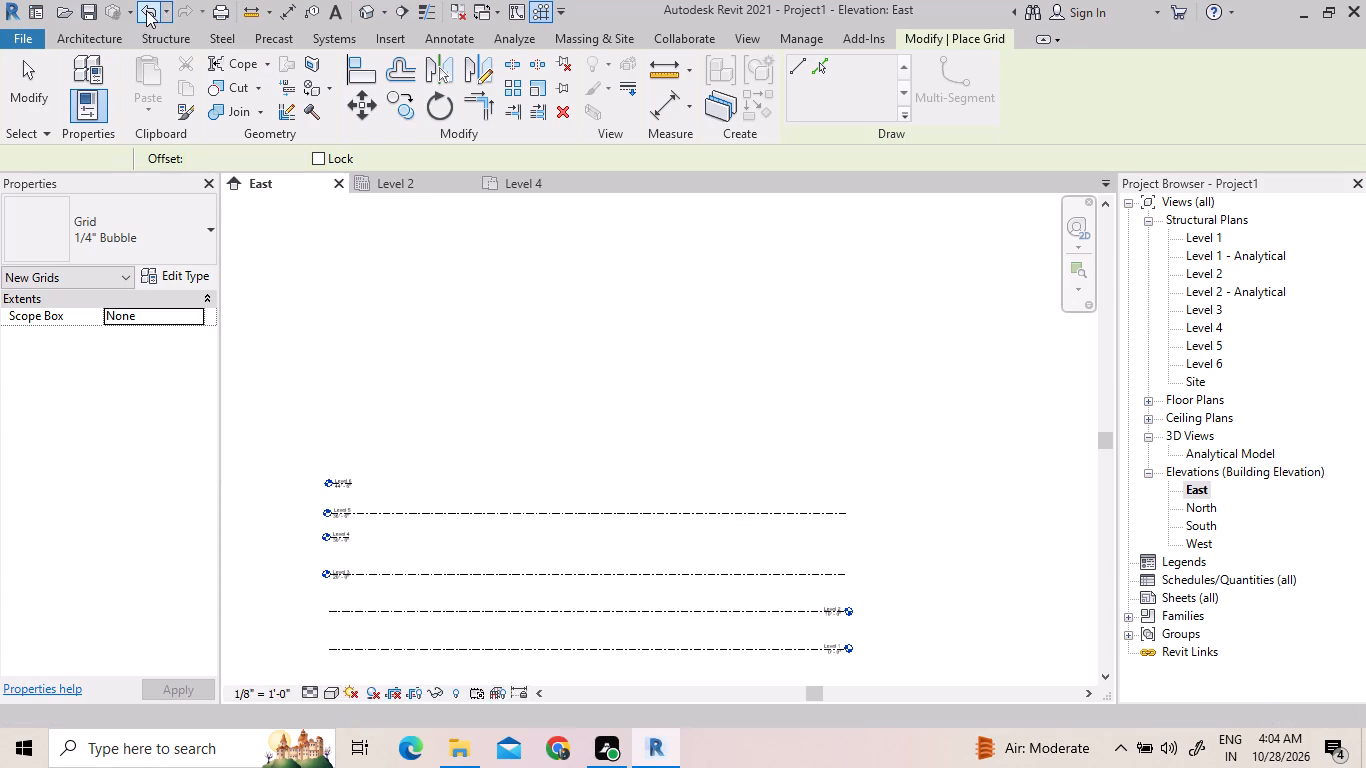
pyautogui.tripleClick(146, 11)
pyautogui.click(148, 11)
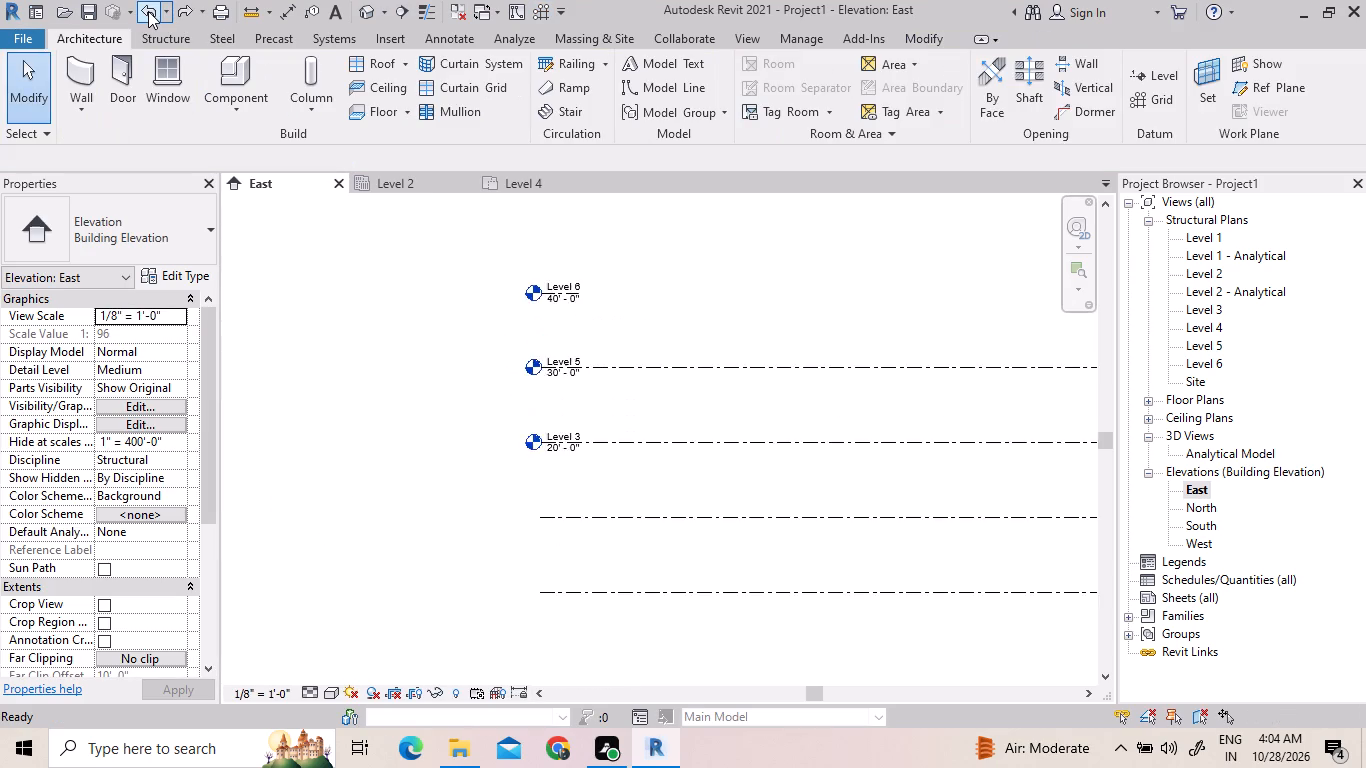
pyautogui.click(148, 11)
pyautogui.tripleClick(148, 11)
pyautogui.click(148, 11)
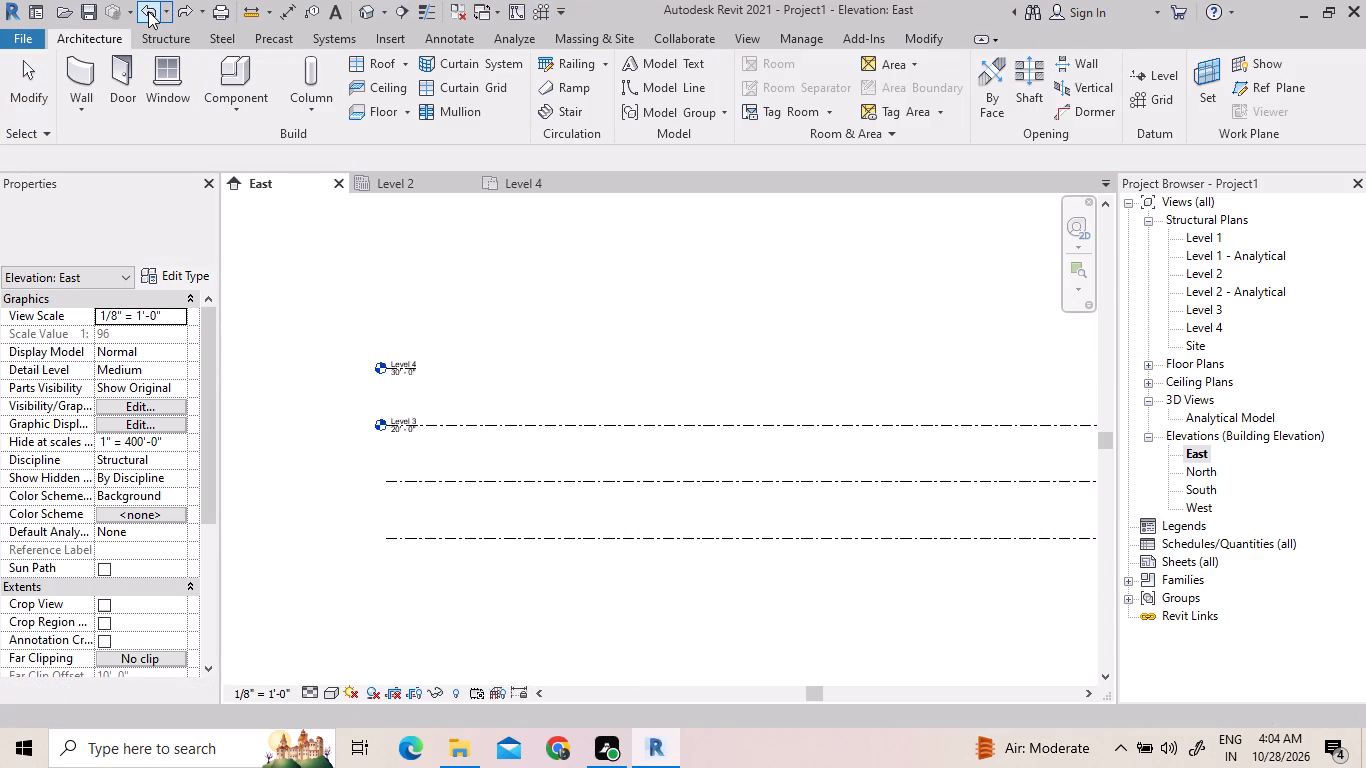
pyautogui.click(148, 11)
pyautogui.click(148, 11)
pyautogui.doubleClick(149, 10)
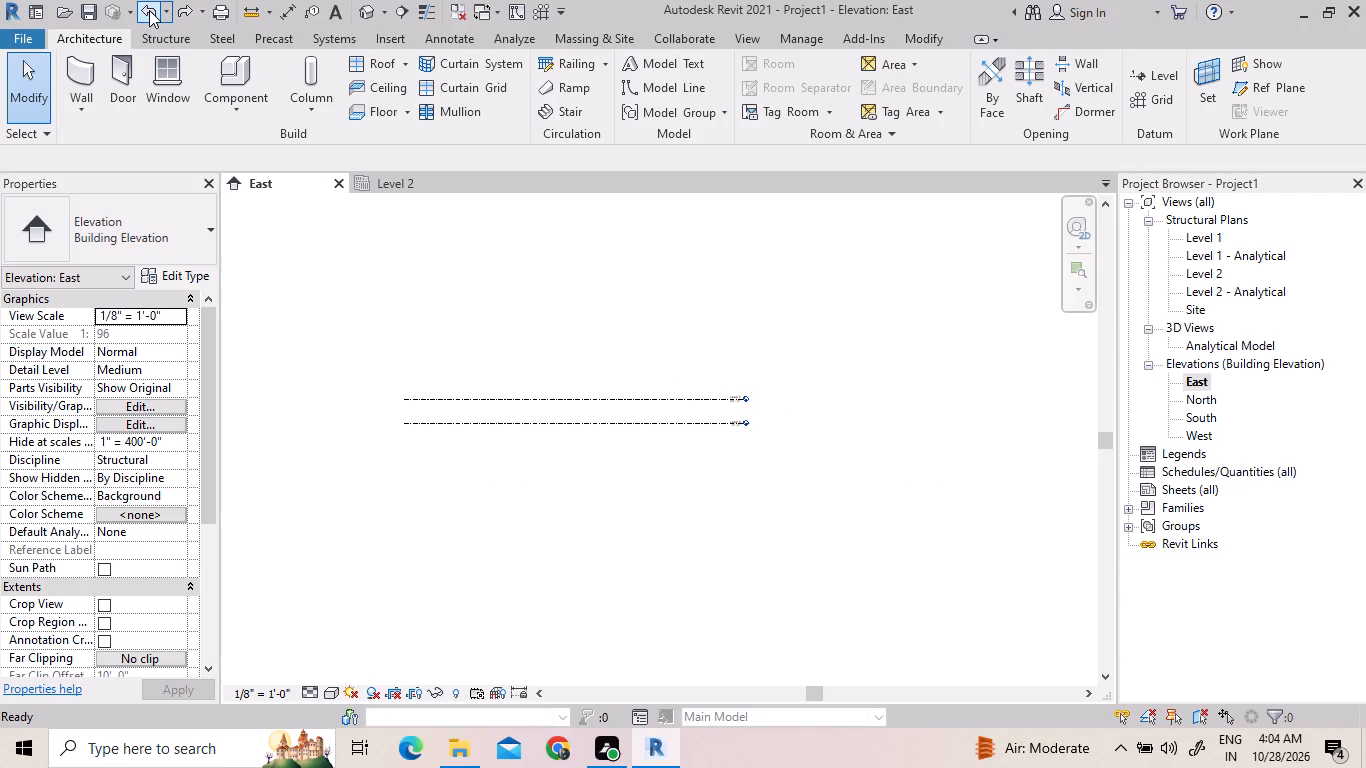
pyautogui.tripleClick(149, 17)
pyautogui.tripleClick(150, 16)
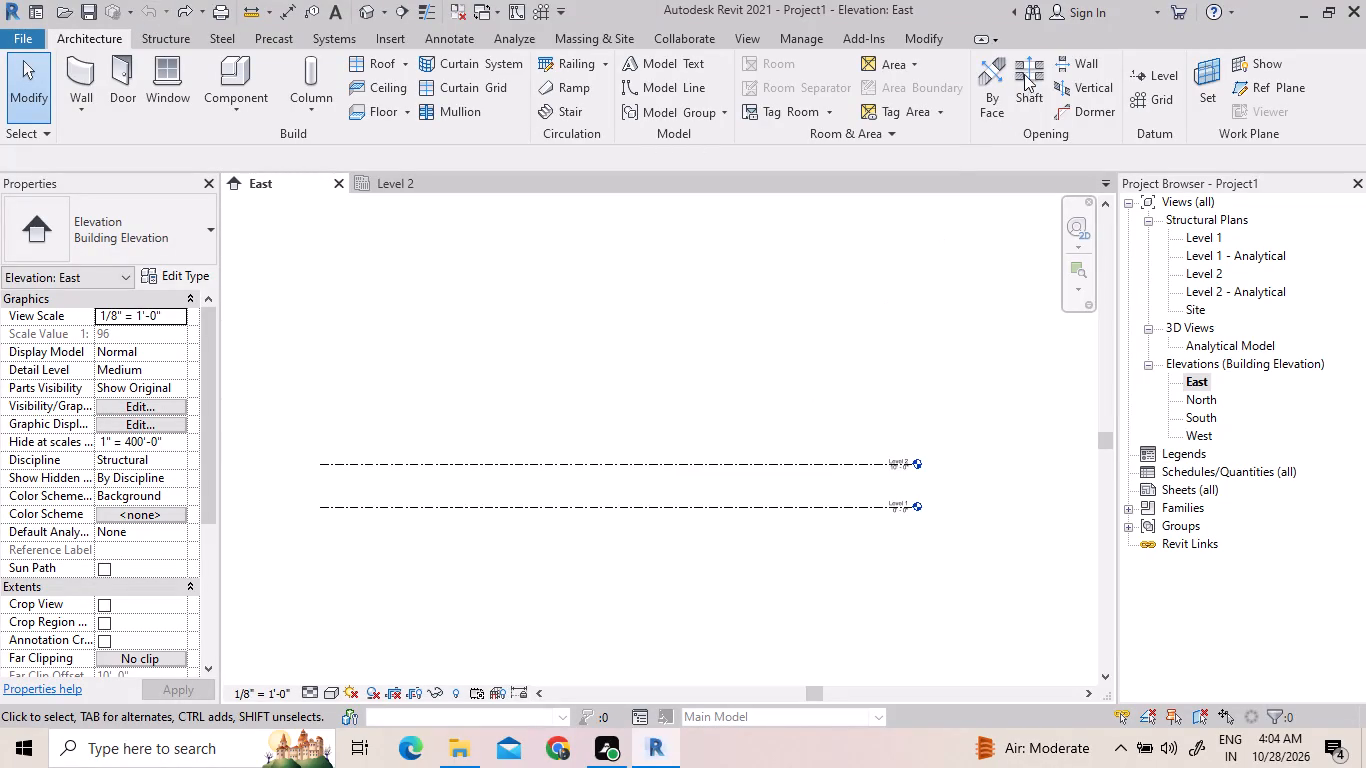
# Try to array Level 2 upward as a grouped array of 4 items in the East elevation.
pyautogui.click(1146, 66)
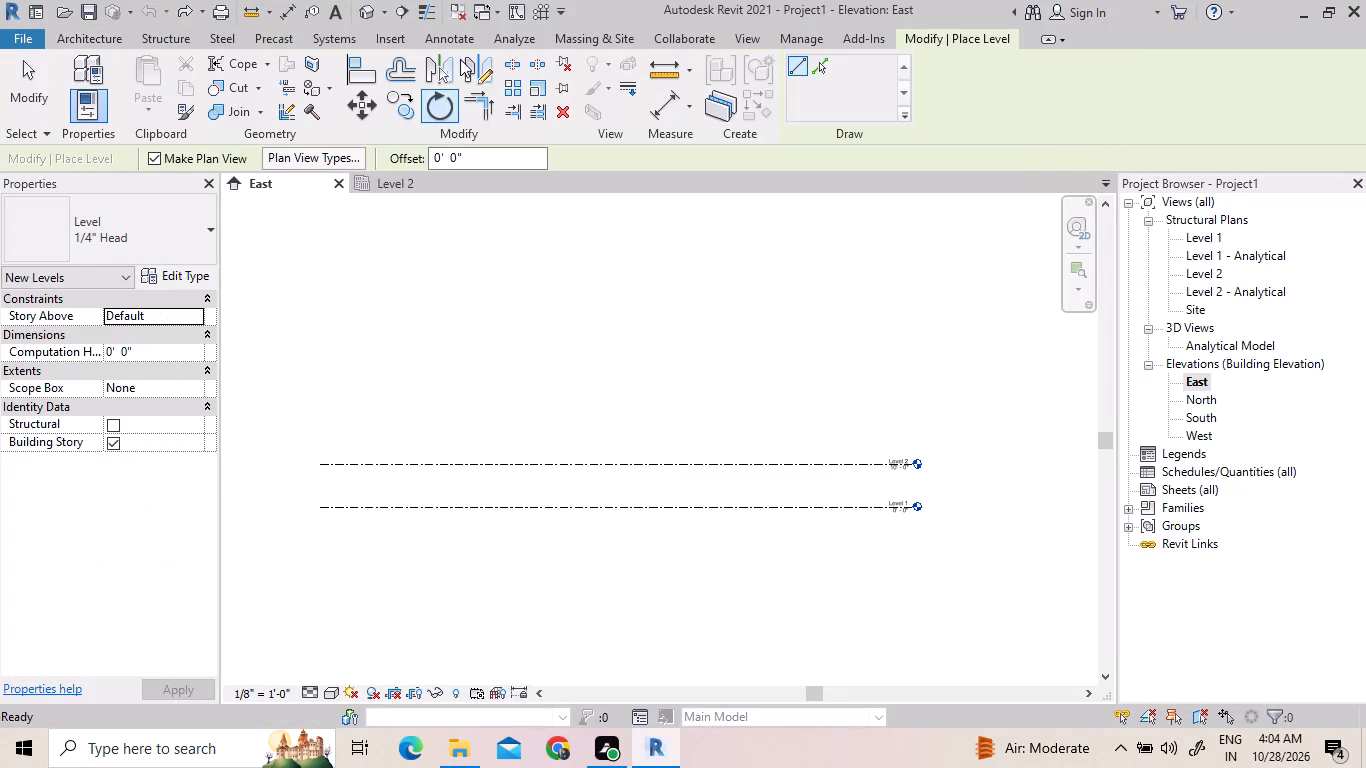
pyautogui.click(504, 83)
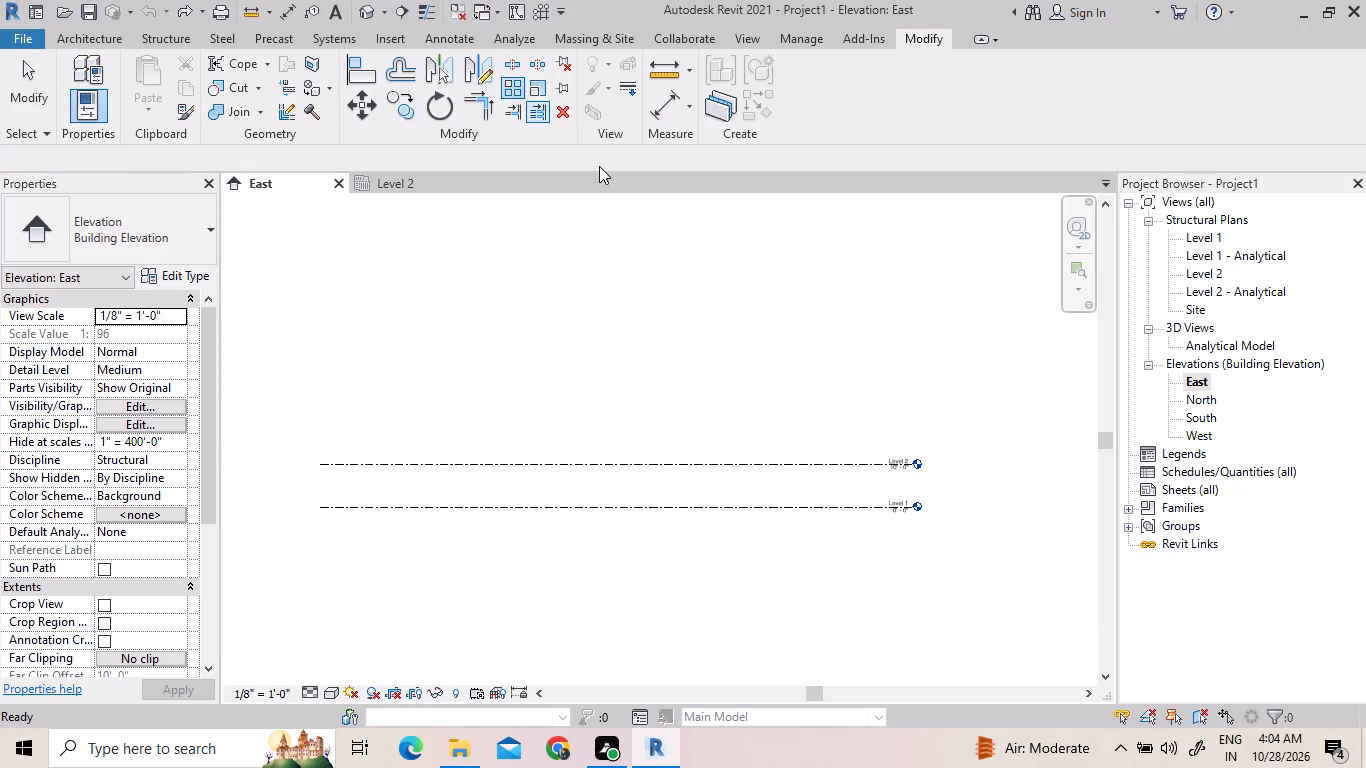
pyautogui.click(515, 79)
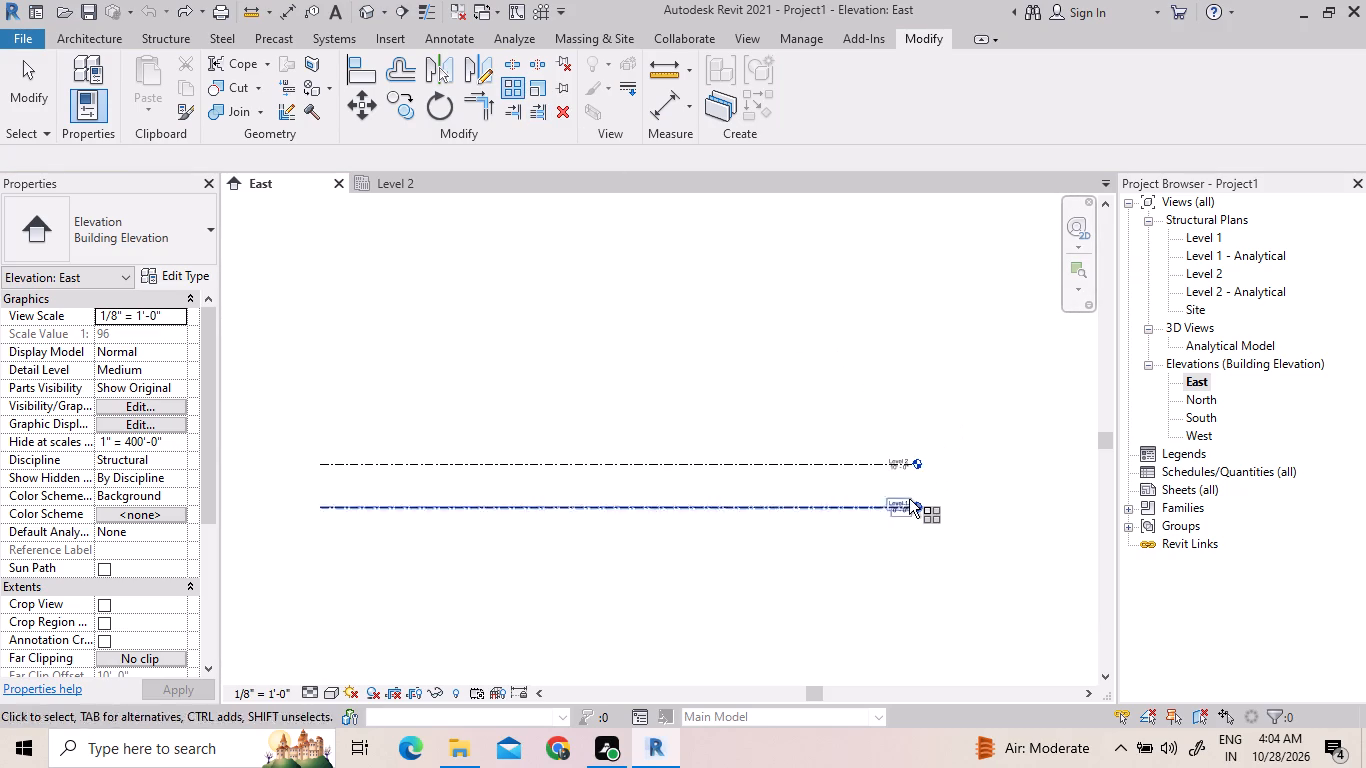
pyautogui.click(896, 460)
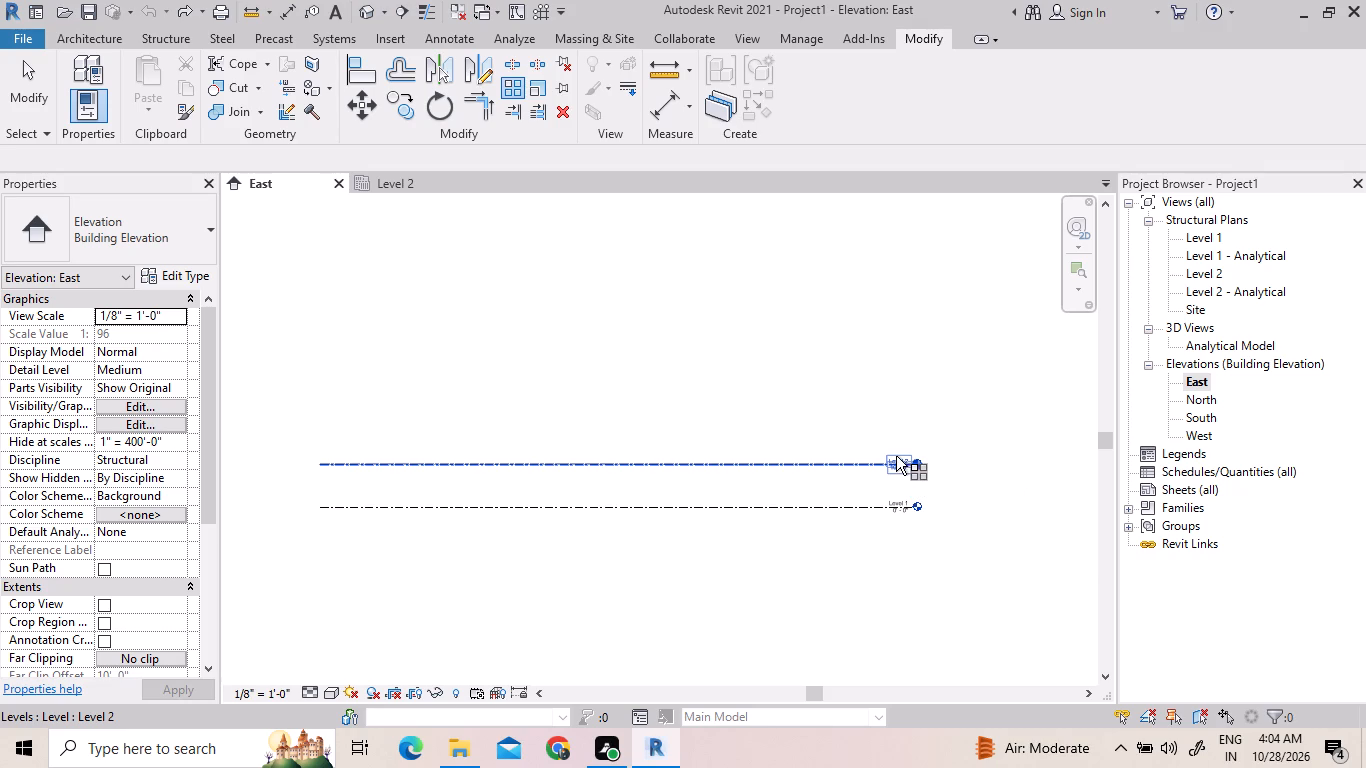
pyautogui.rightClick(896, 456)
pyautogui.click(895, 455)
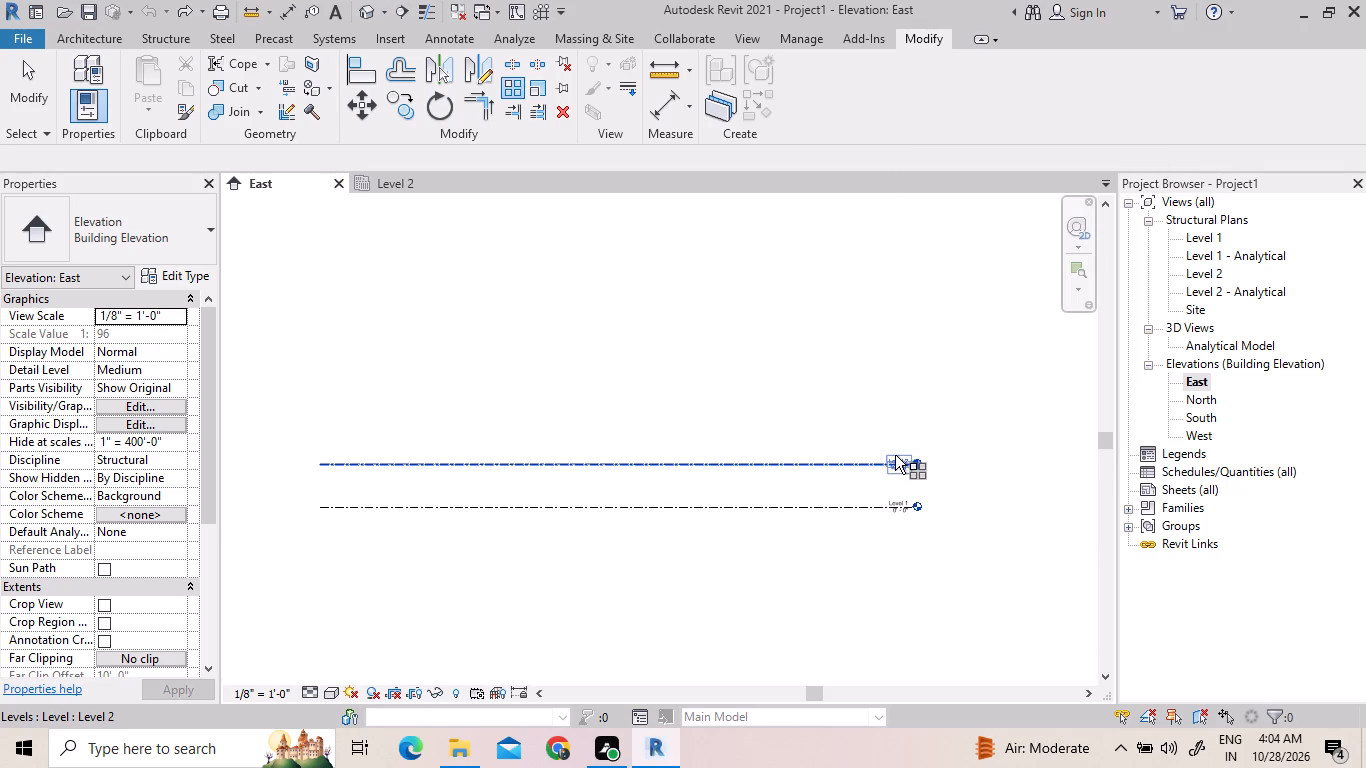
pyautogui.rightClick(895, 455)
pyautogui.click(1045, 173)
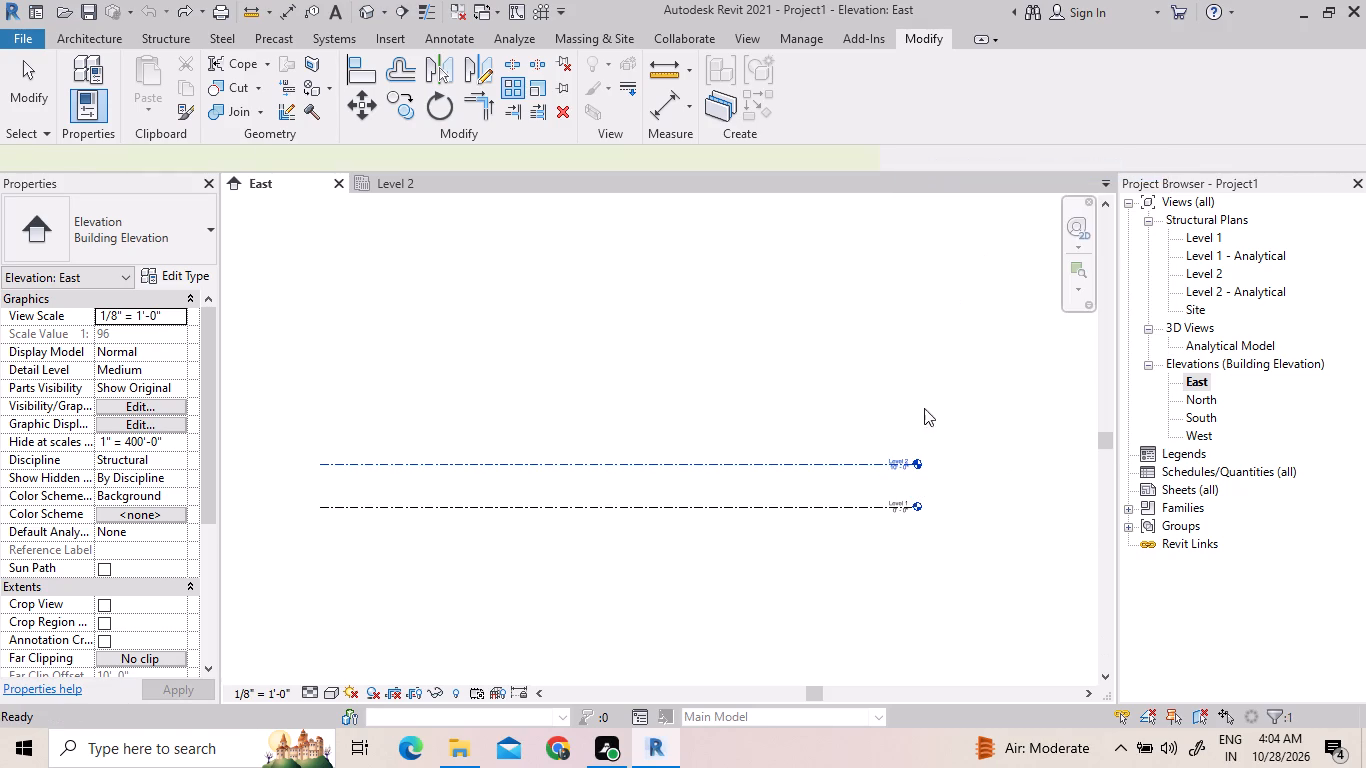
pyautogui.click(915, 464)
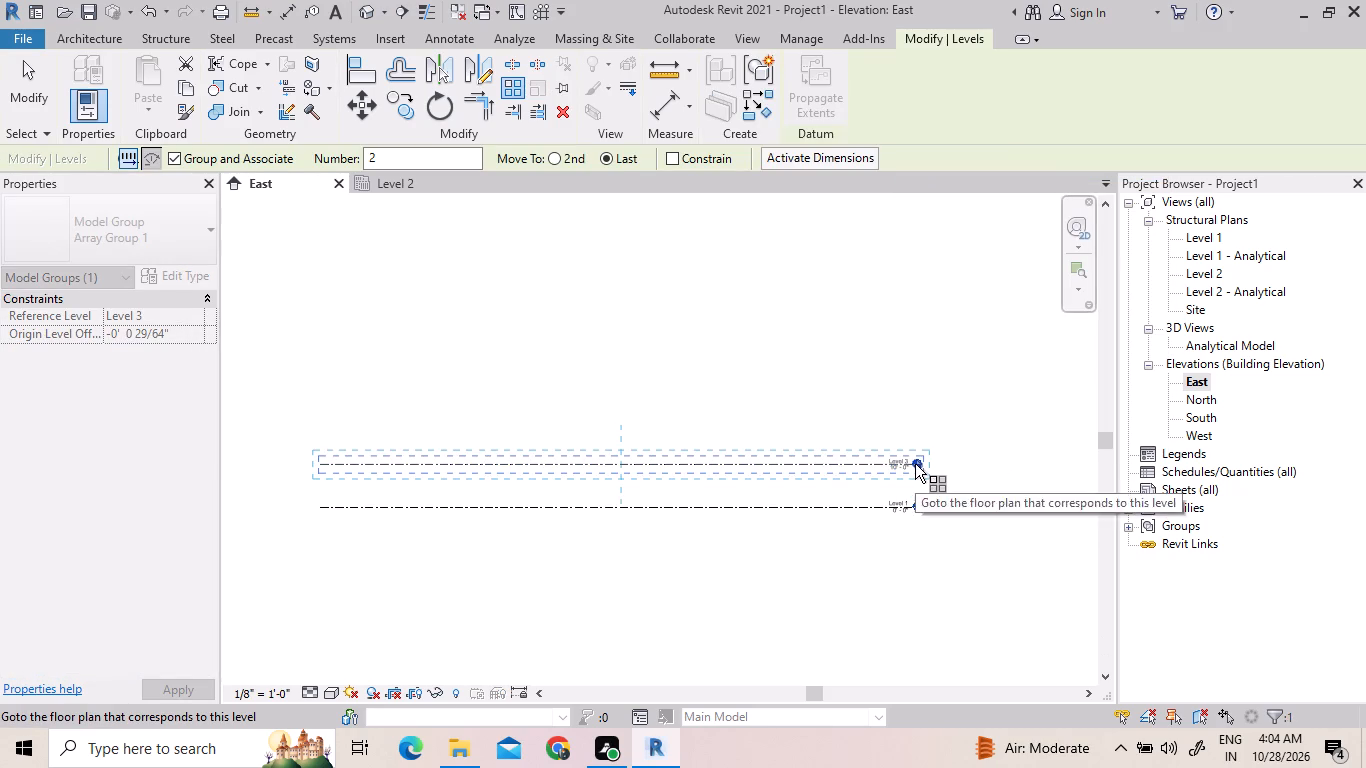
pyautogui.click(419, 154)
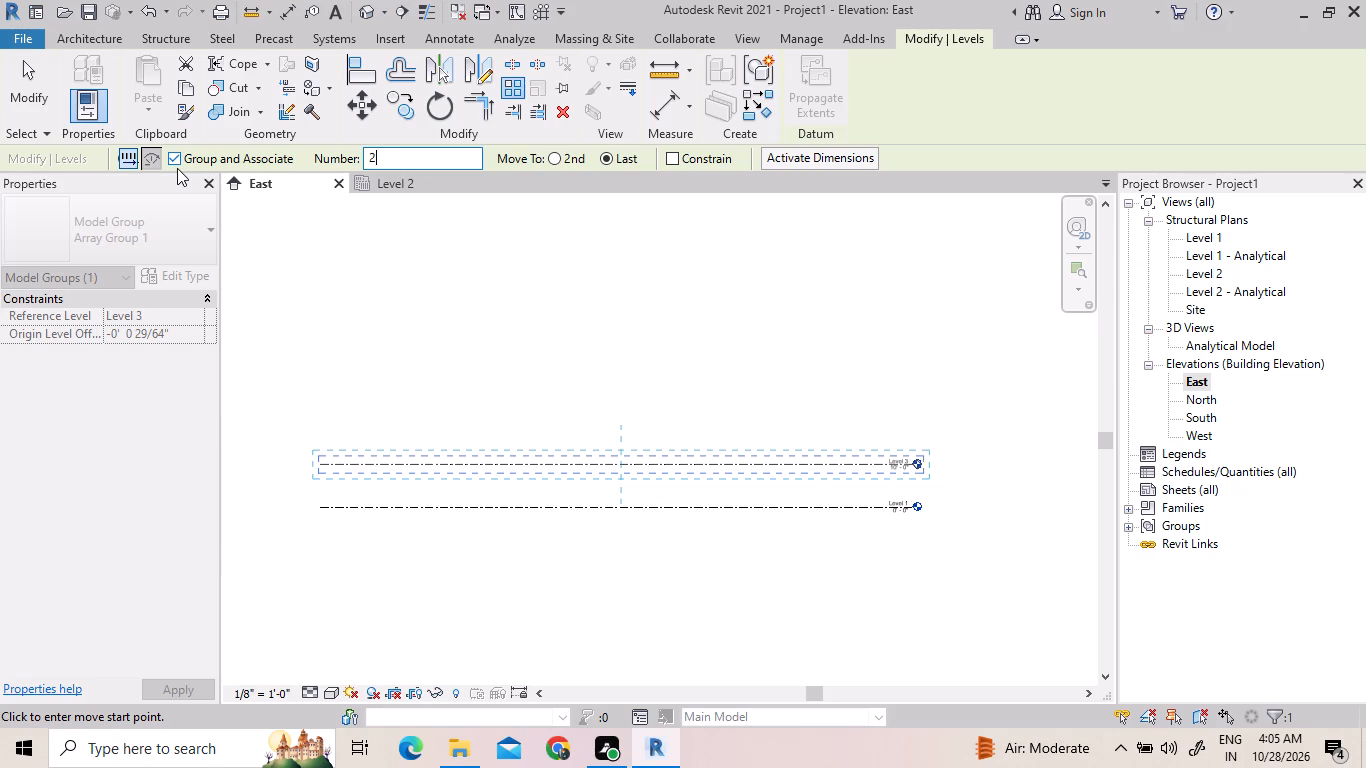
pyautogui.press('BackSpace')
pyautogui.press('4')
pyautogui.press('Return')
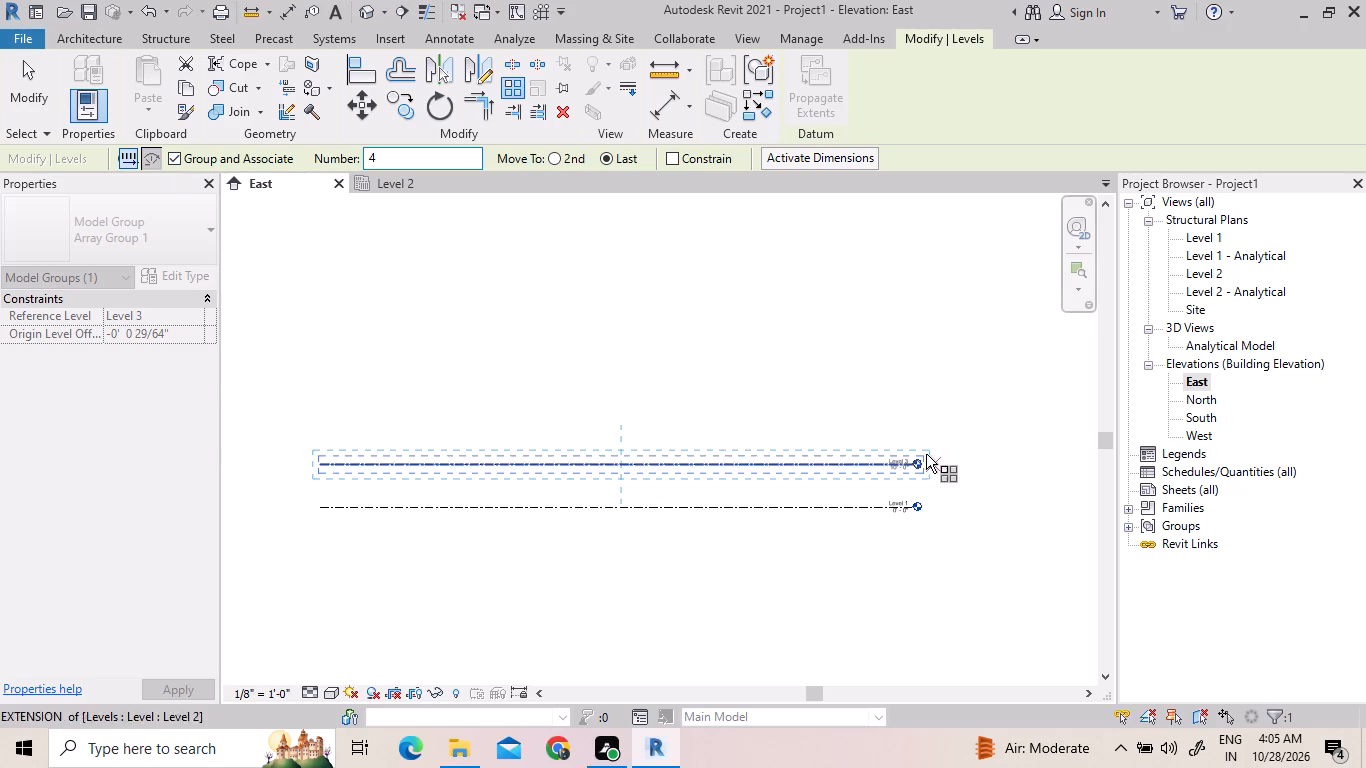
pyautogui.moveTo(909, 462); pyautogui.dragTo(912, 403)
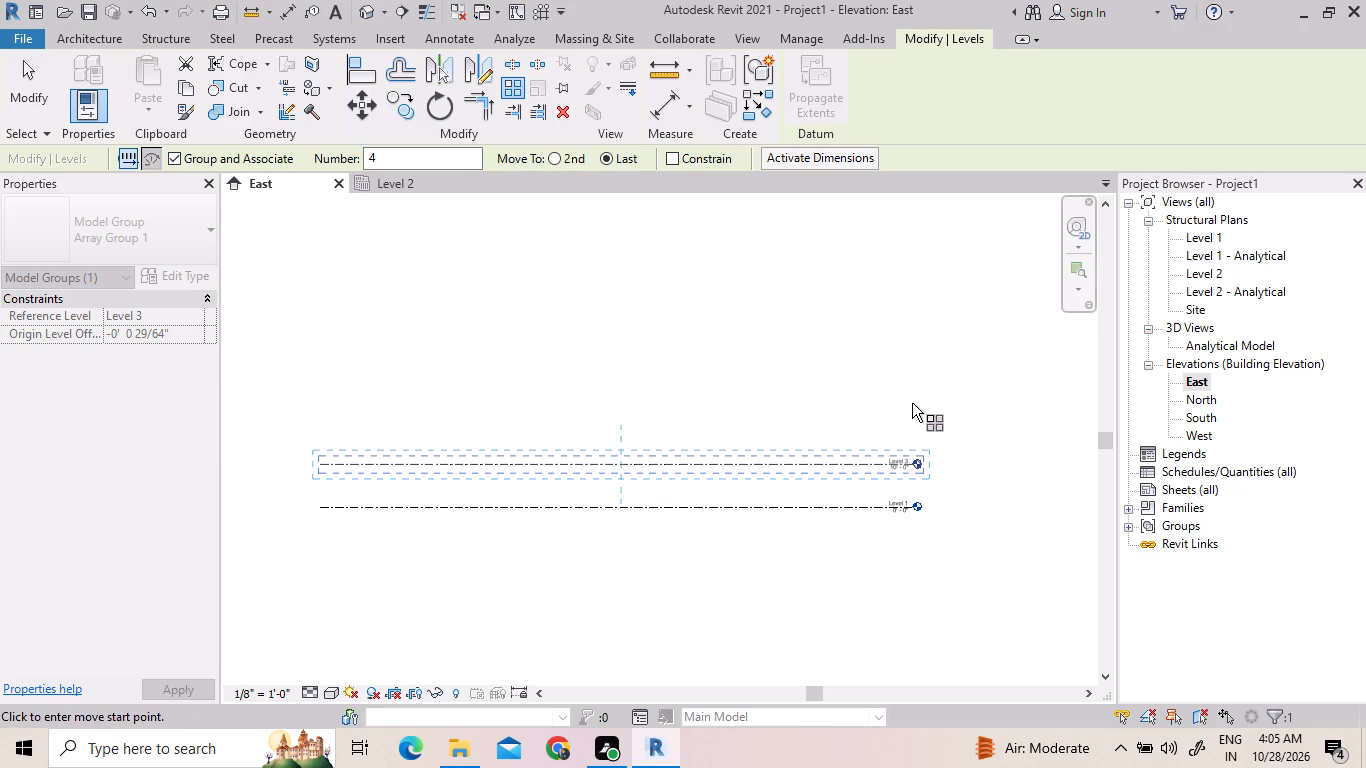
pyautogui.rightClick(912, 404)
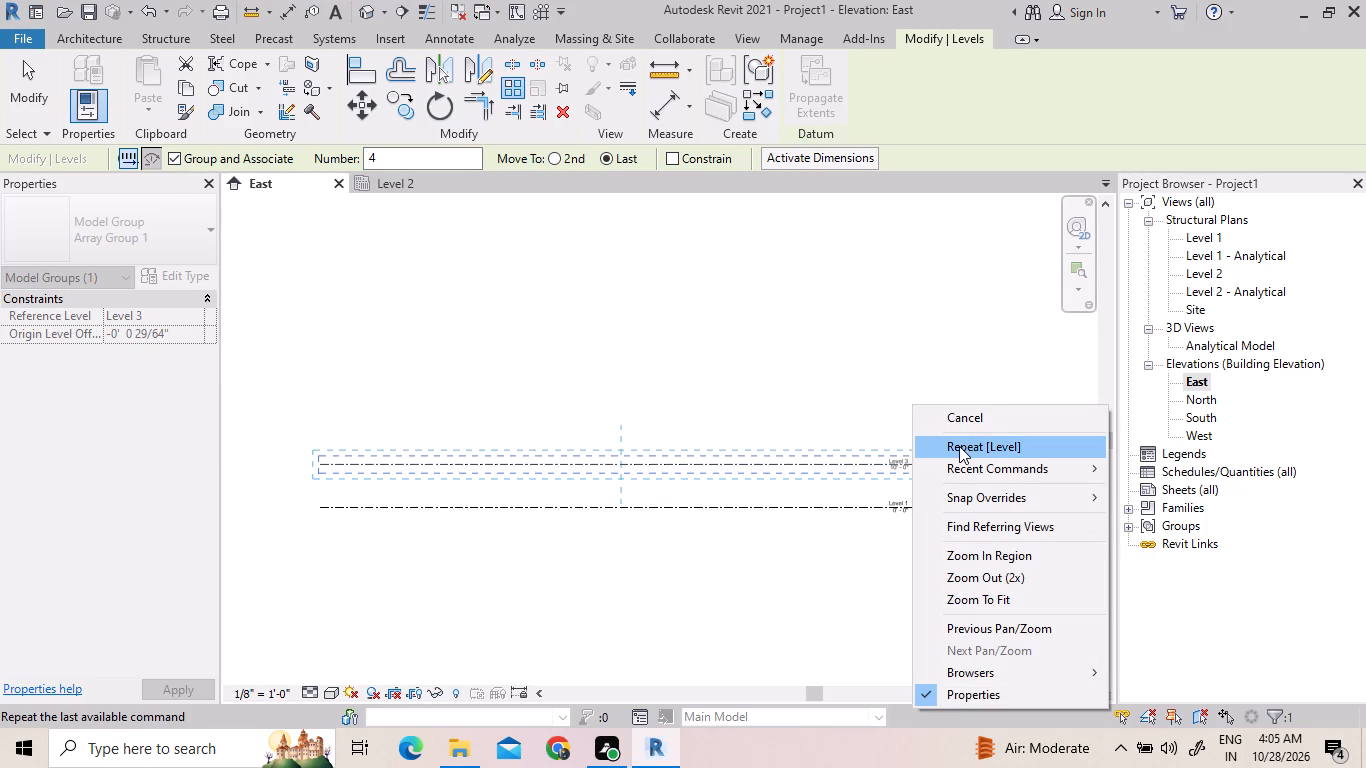
# Draw a very short level line with the Level tool, 10' above Level 2 near its head.
pyautogui.click(959, 446)
pyautogui.moveTo(908, 462); pyautogui.dragTo(916, 366)
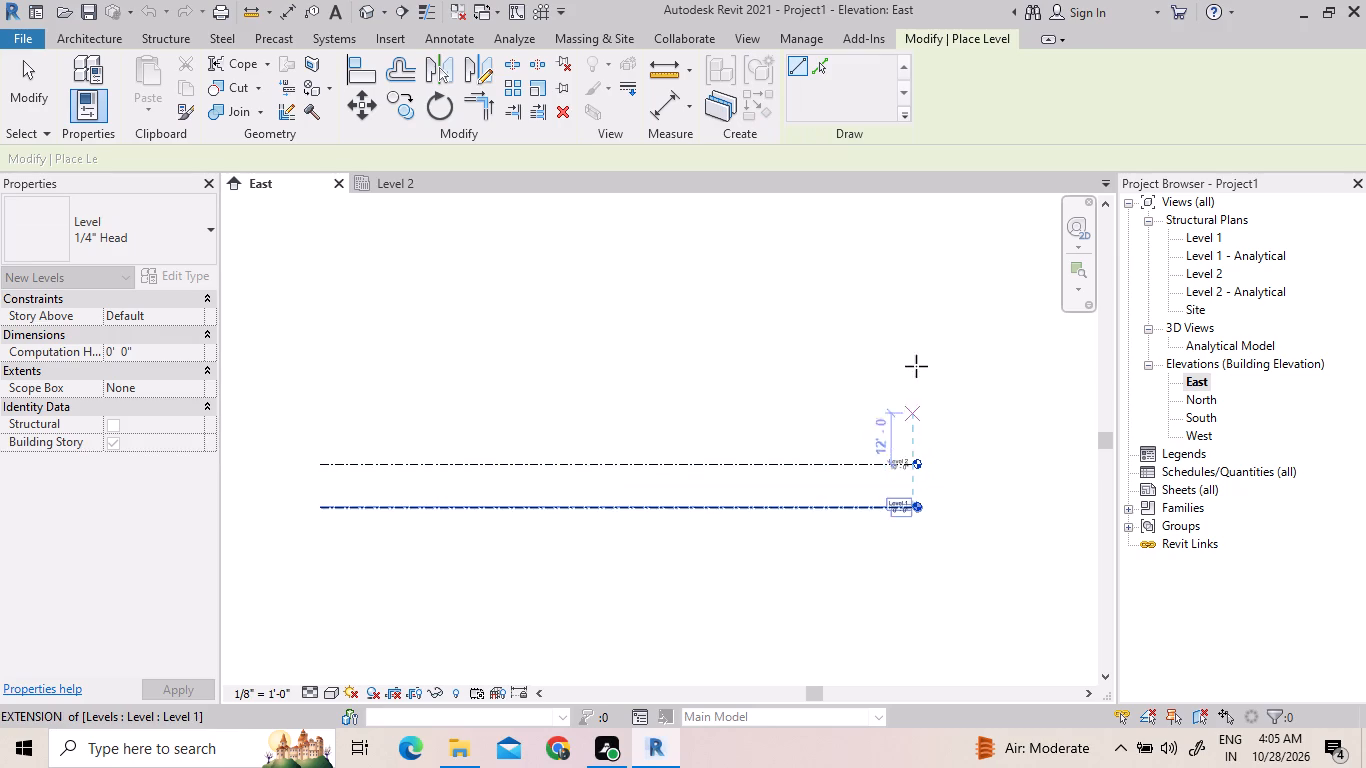
pyautogui.moveTo(916, 366); pyautogui.dragTo(923, 335)
pyautogui.write("10'")
pyautogui.press('Return')
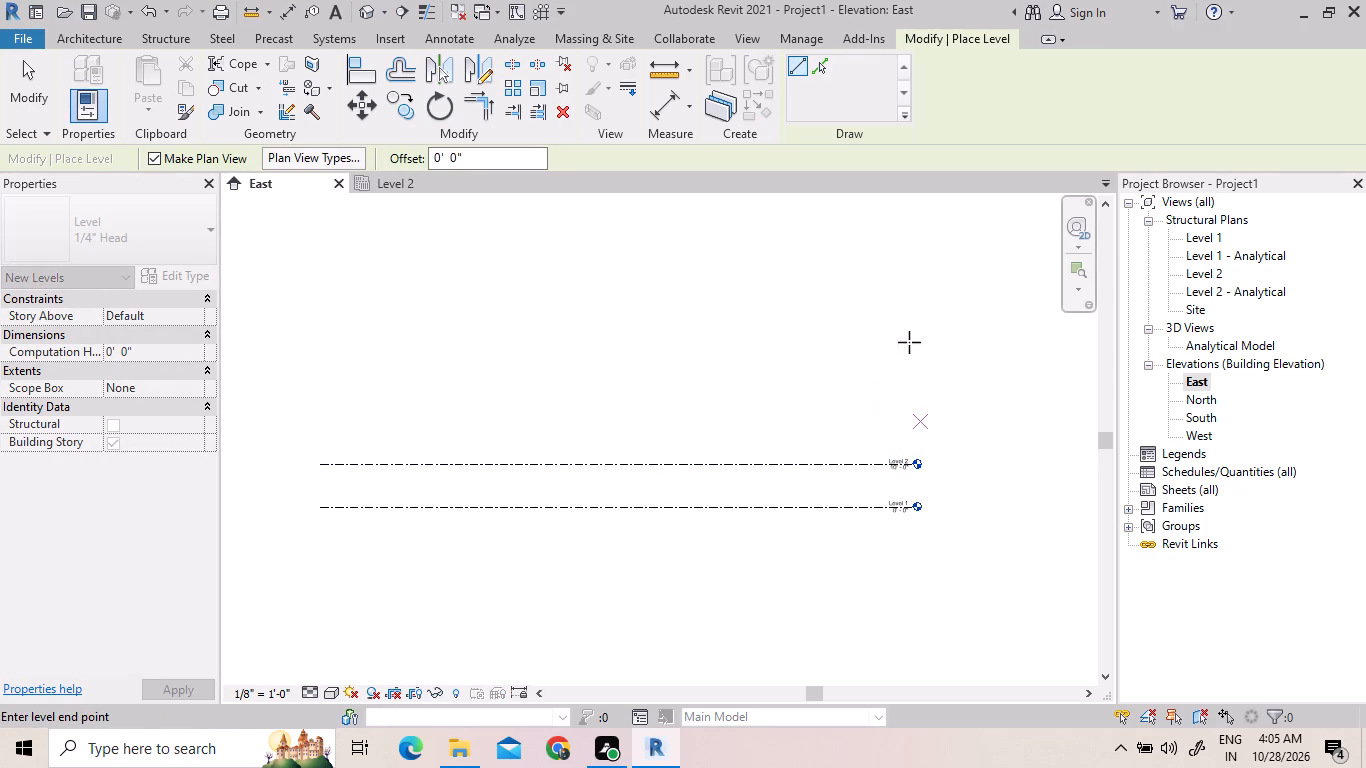
pyautogui.moveTo(905, 462); pyautogui.dragTo(907, 448)
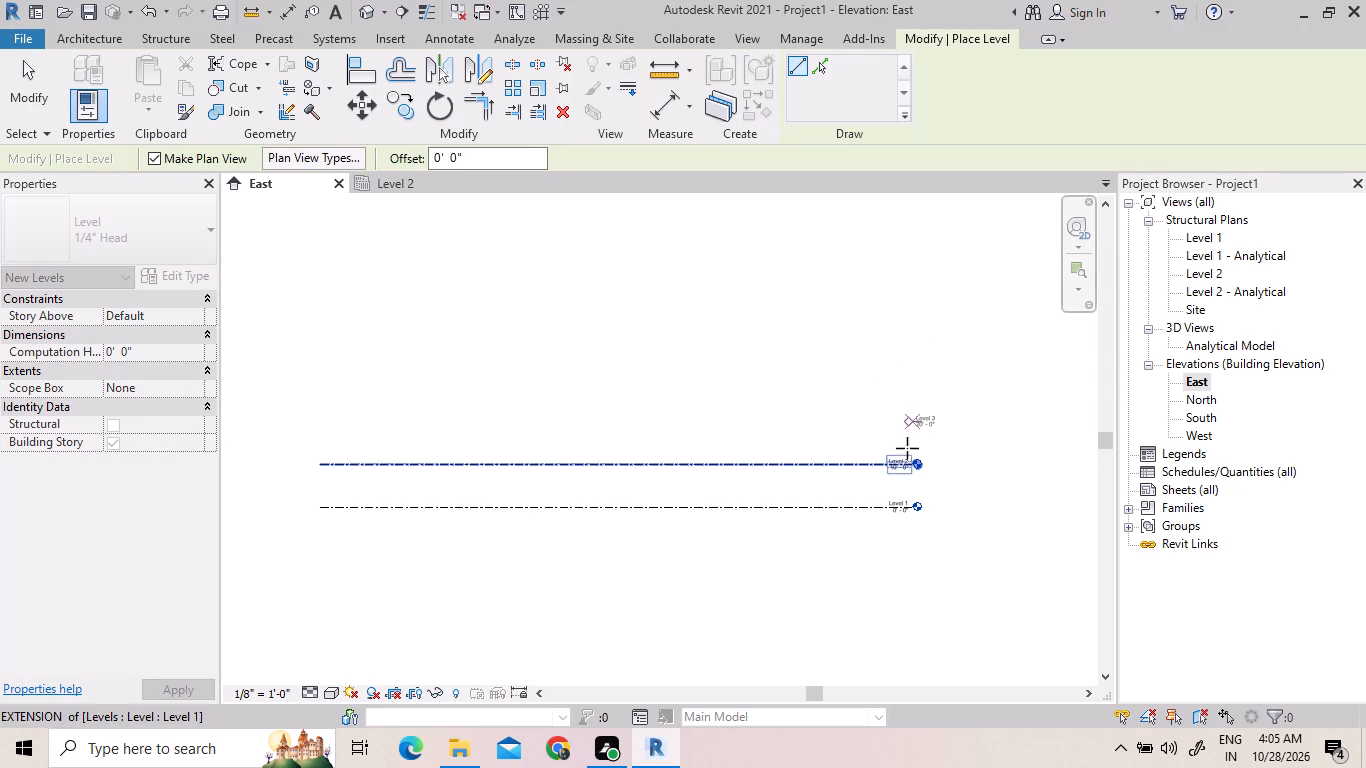
pyautogui.moveTo(907, 448); pyautogui.dragTo(910, 421)
pyautogui.moveTo(910, 421); pyautogui.dragTo(808, 415)
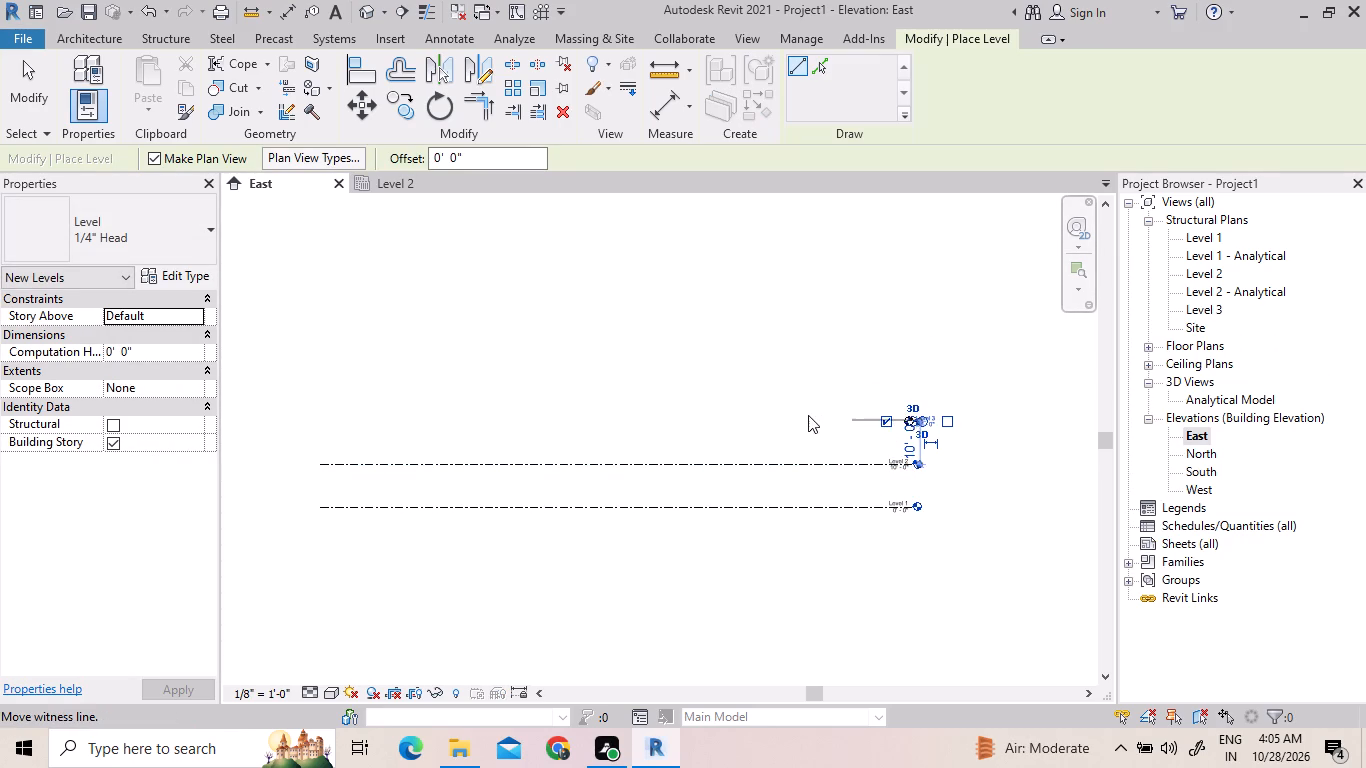
# Draw a full-width level about 7'-6" above Level 2, aligned with both ends of the existing levels.
pyautogui.moveTo(808, 415); pyautogui.dragTo(317, 419)
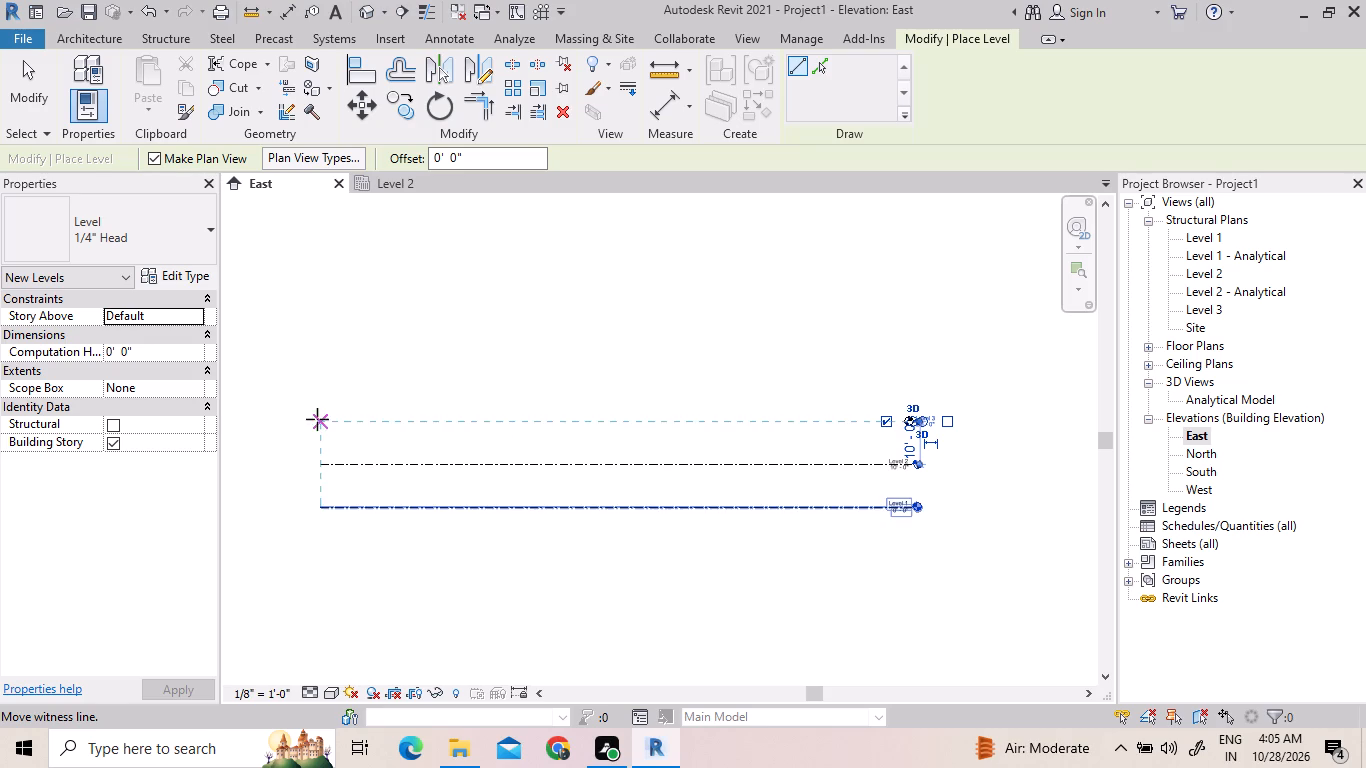
pyautogui.click(315, 432)
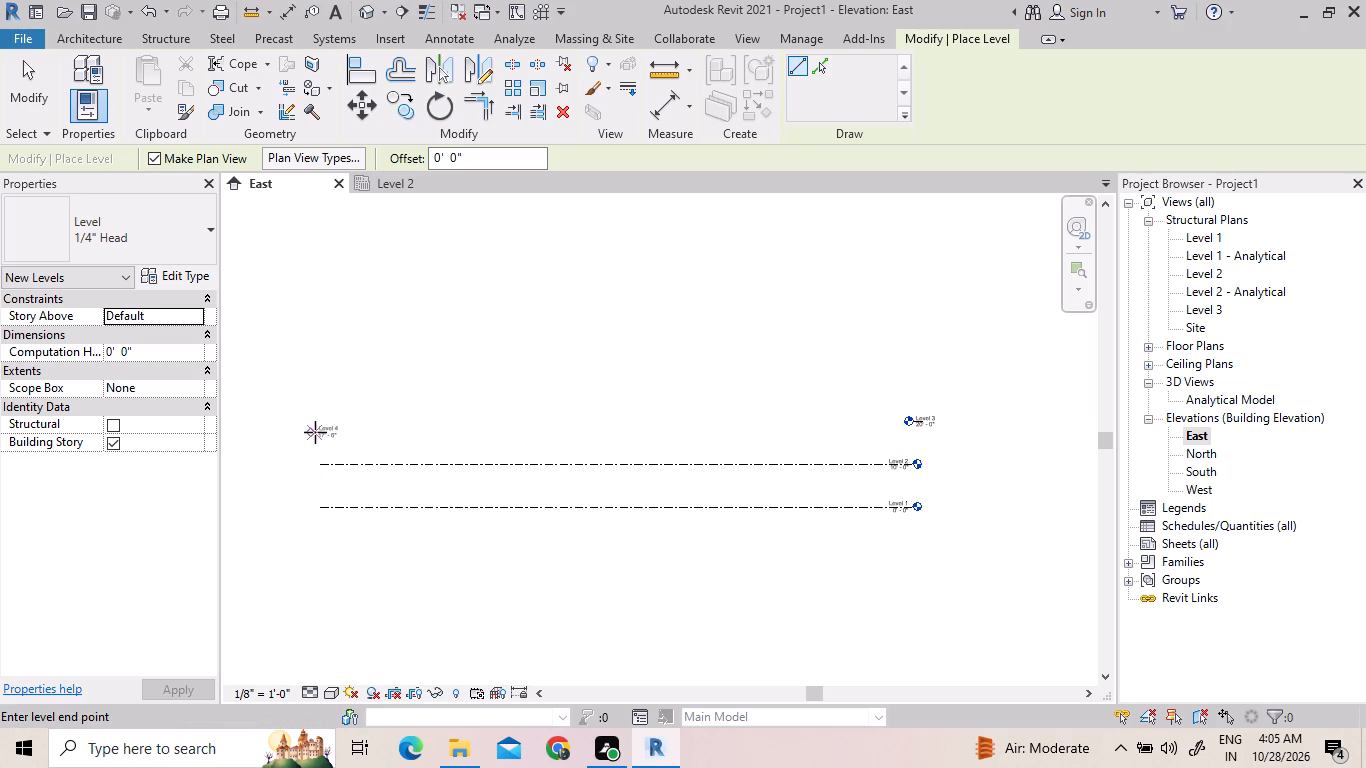
pyautogui.click(908, 423)
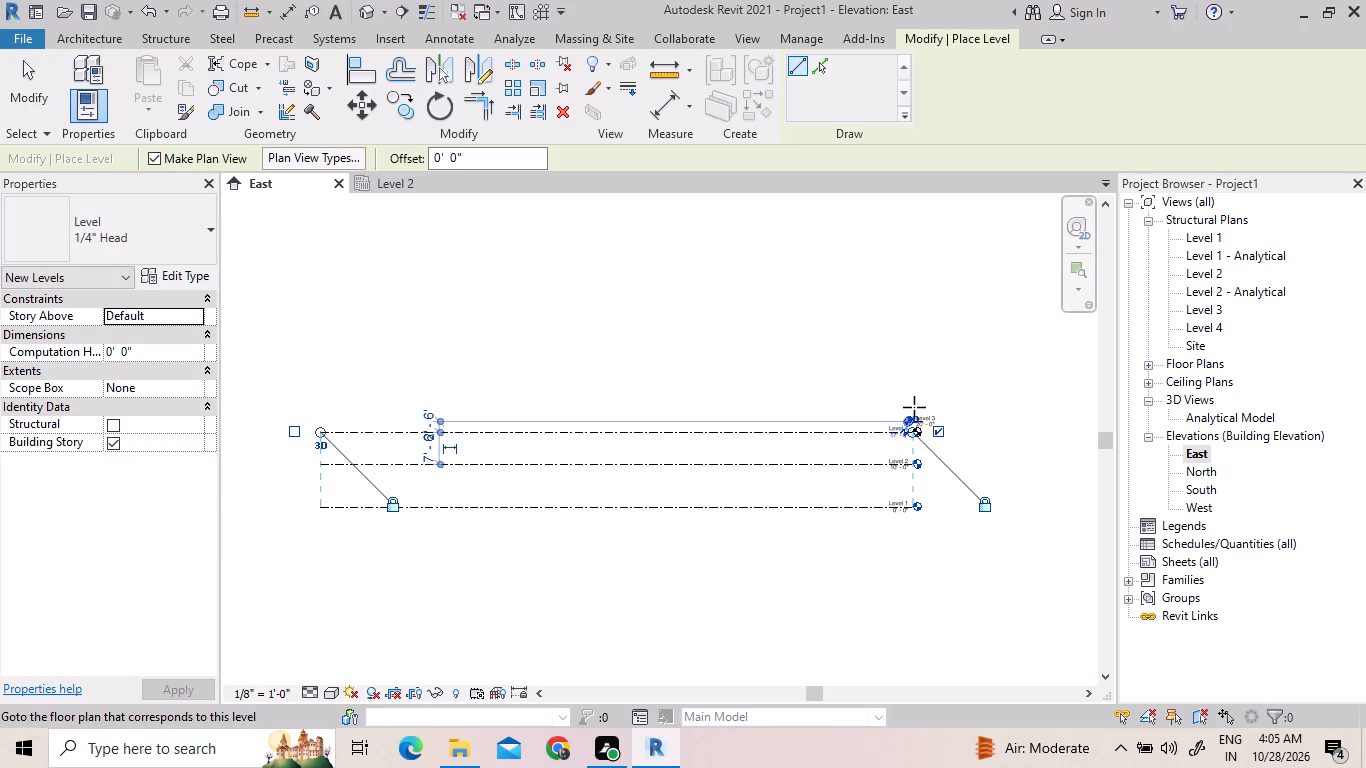
# Draw another full-width level about 18' above Level 4, ending with its head at the far end from the other heads.
pyautogui.moveTo(906, 423); pyautogui.dragTo(906, 356)
pyautogui.click(906, 356)
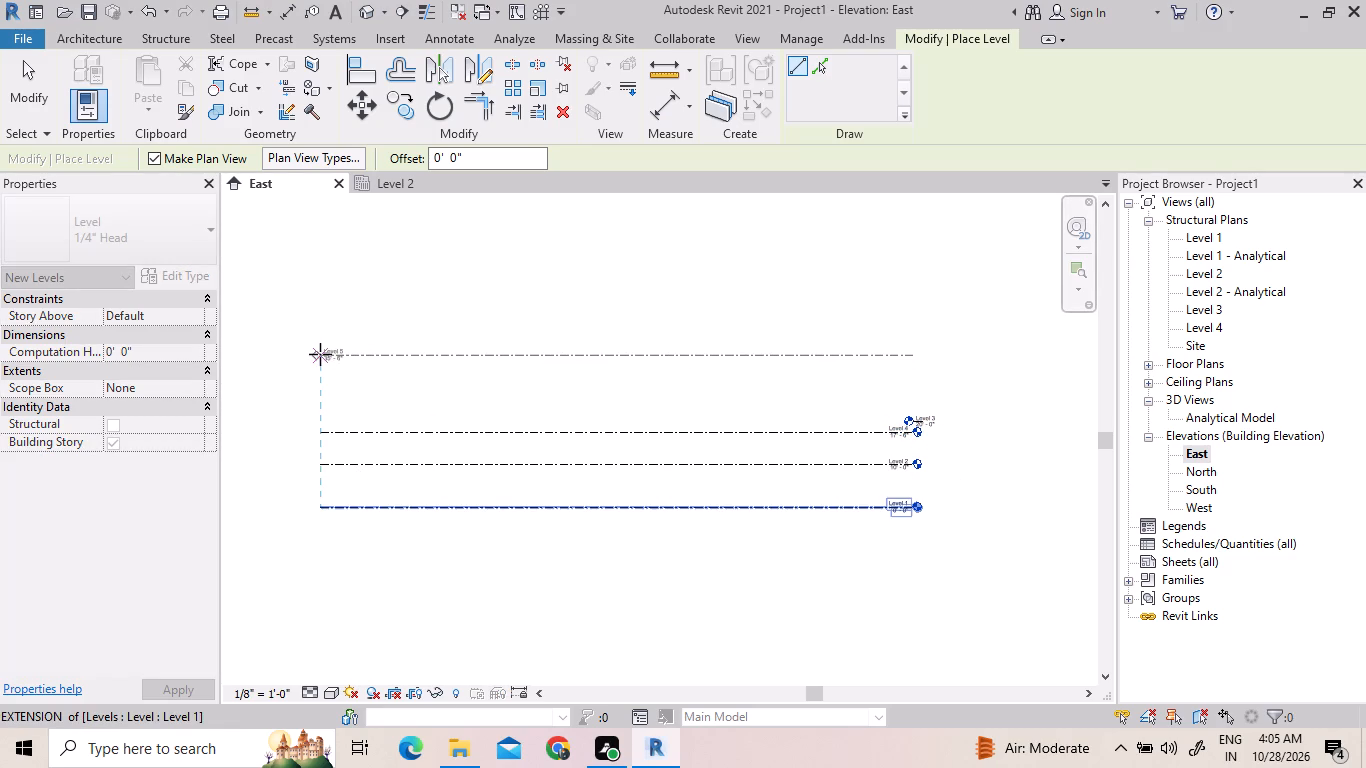
pyautogui.click(320, 354)
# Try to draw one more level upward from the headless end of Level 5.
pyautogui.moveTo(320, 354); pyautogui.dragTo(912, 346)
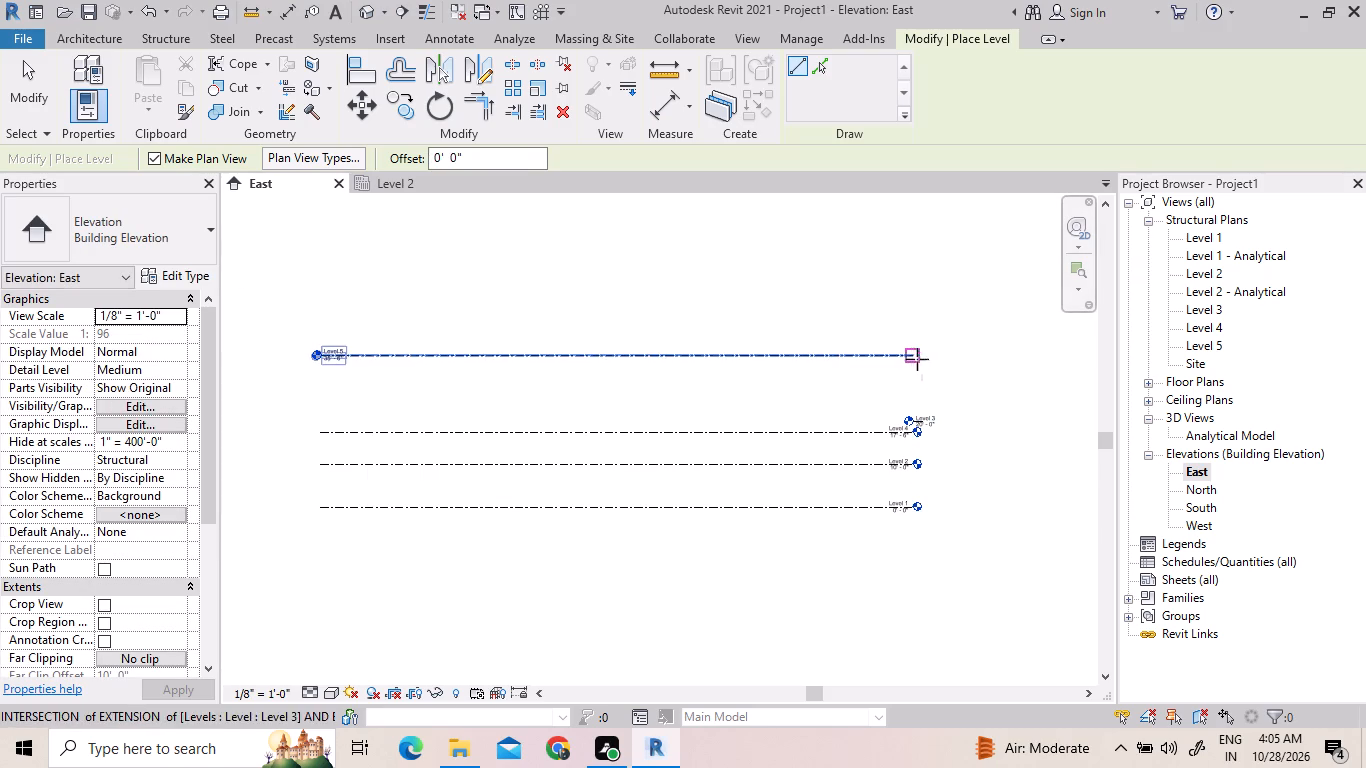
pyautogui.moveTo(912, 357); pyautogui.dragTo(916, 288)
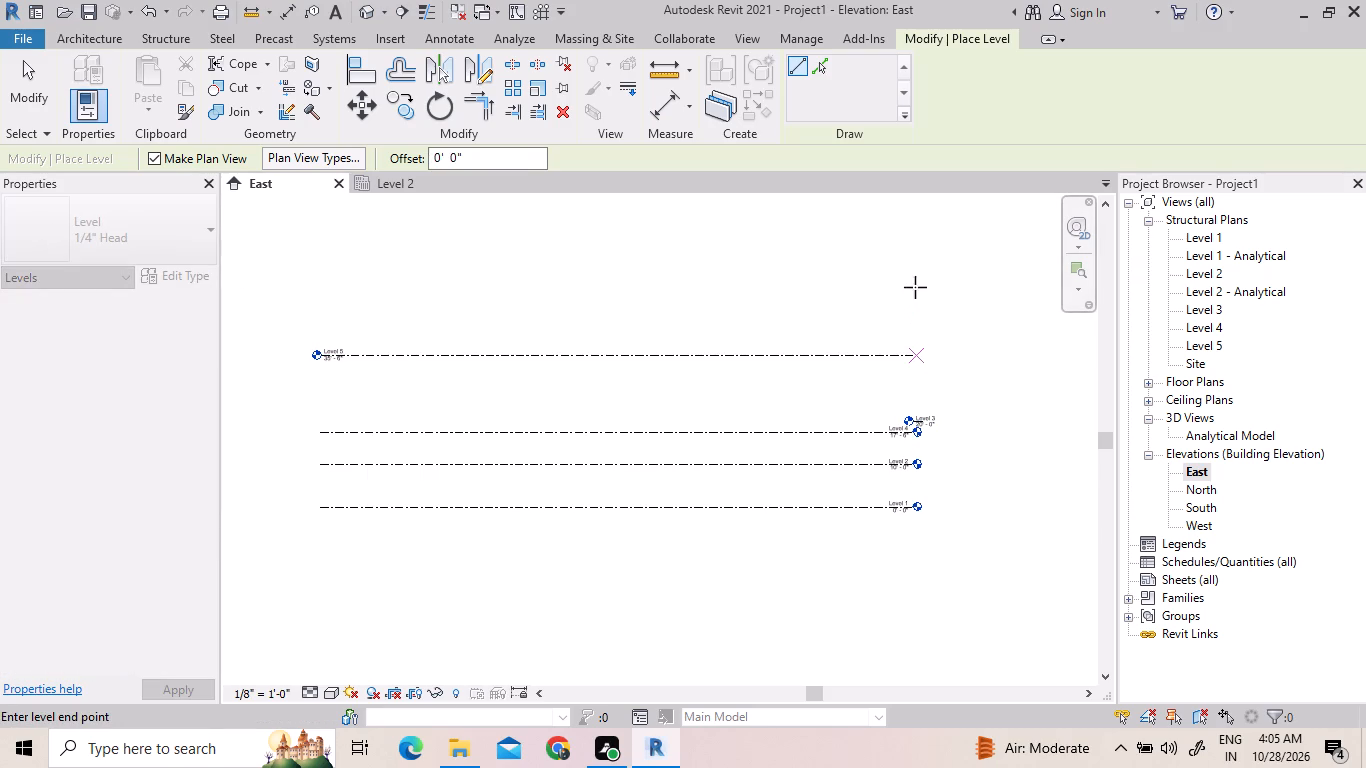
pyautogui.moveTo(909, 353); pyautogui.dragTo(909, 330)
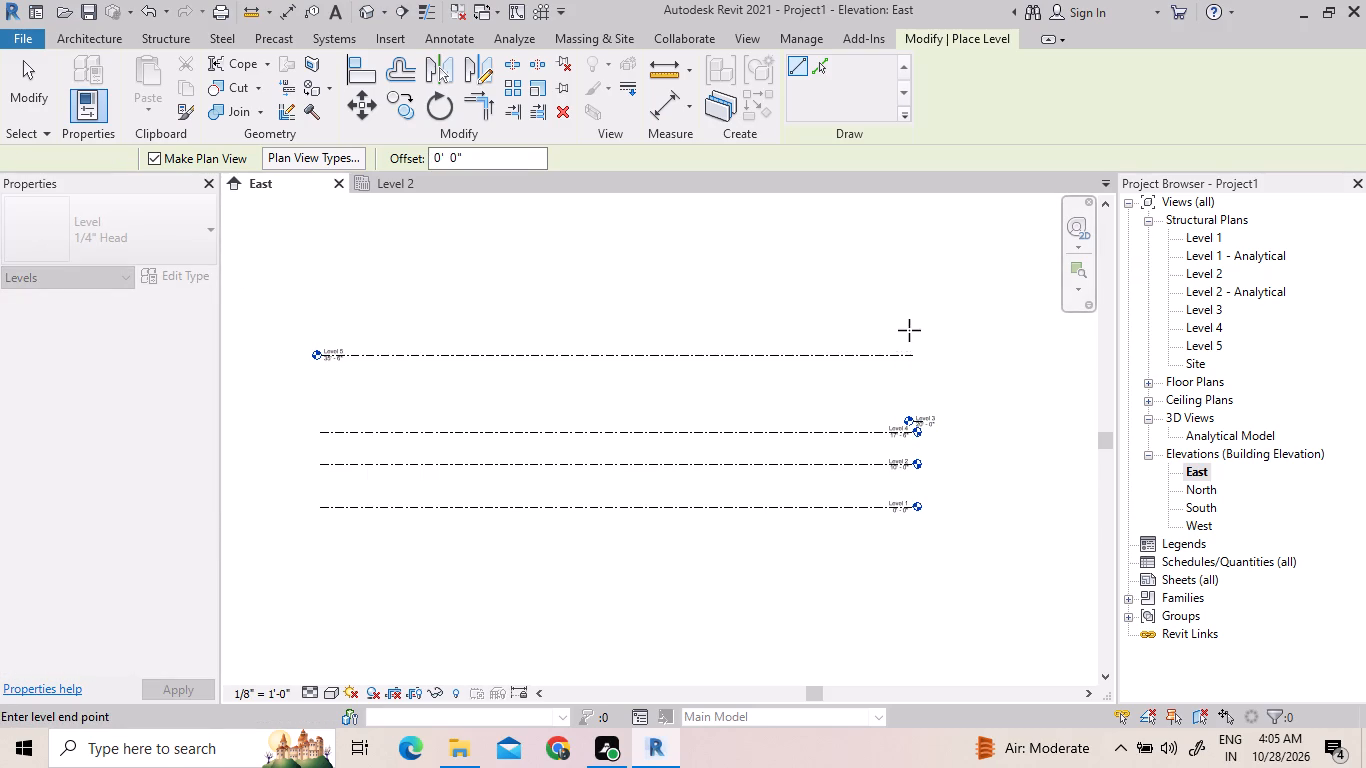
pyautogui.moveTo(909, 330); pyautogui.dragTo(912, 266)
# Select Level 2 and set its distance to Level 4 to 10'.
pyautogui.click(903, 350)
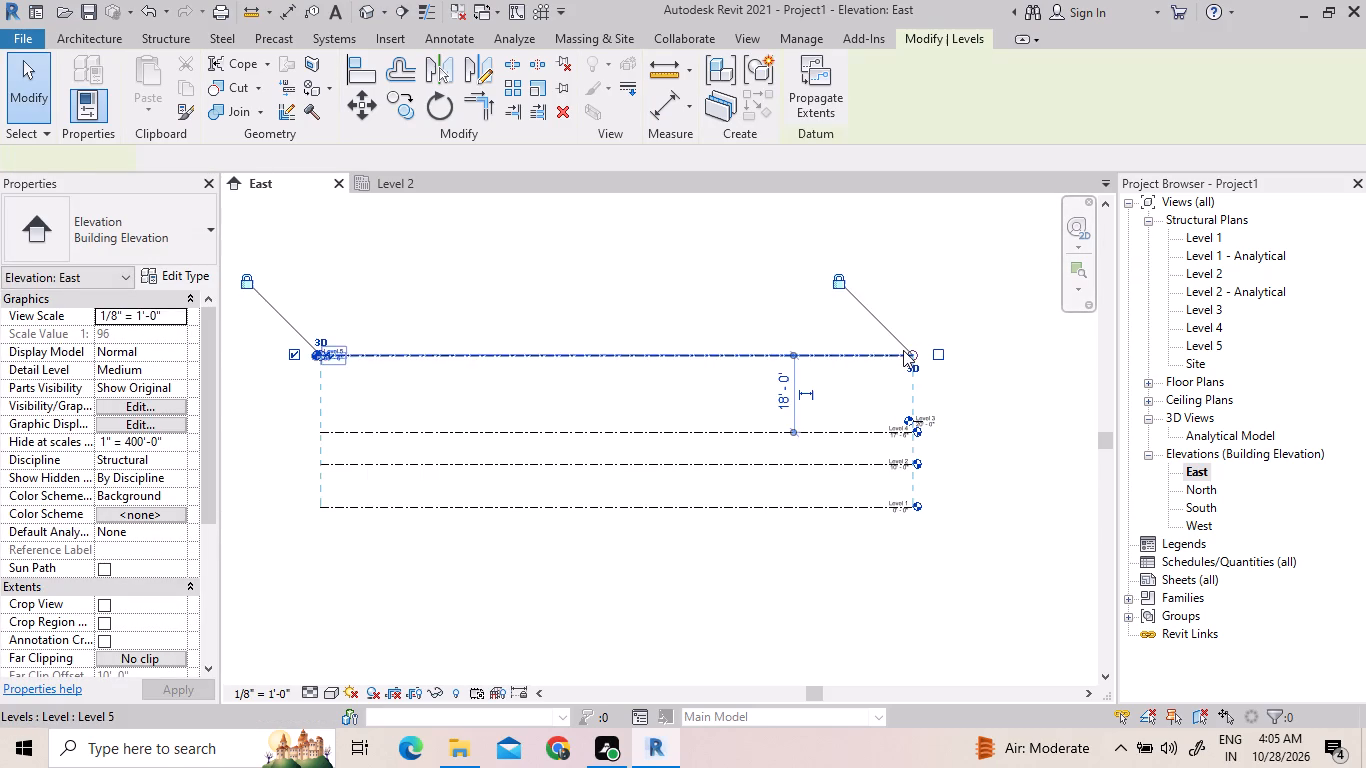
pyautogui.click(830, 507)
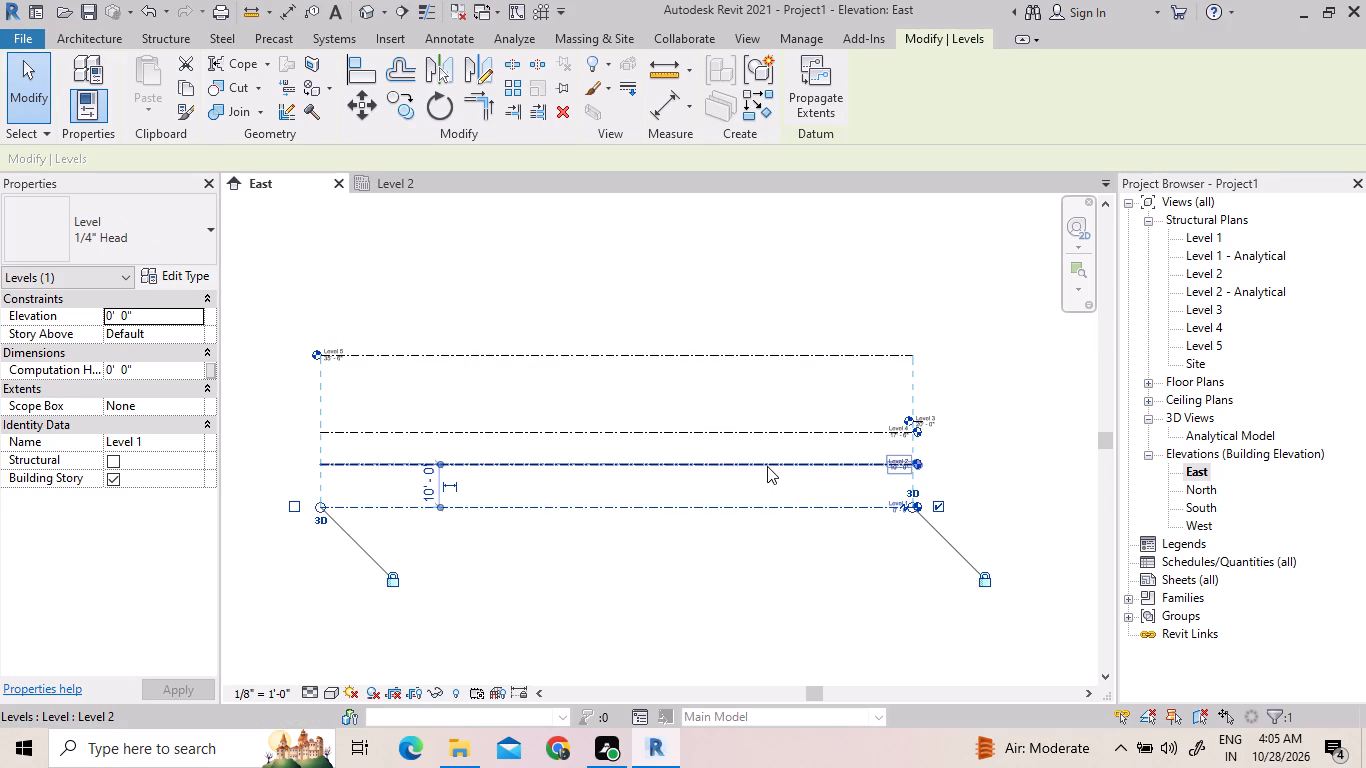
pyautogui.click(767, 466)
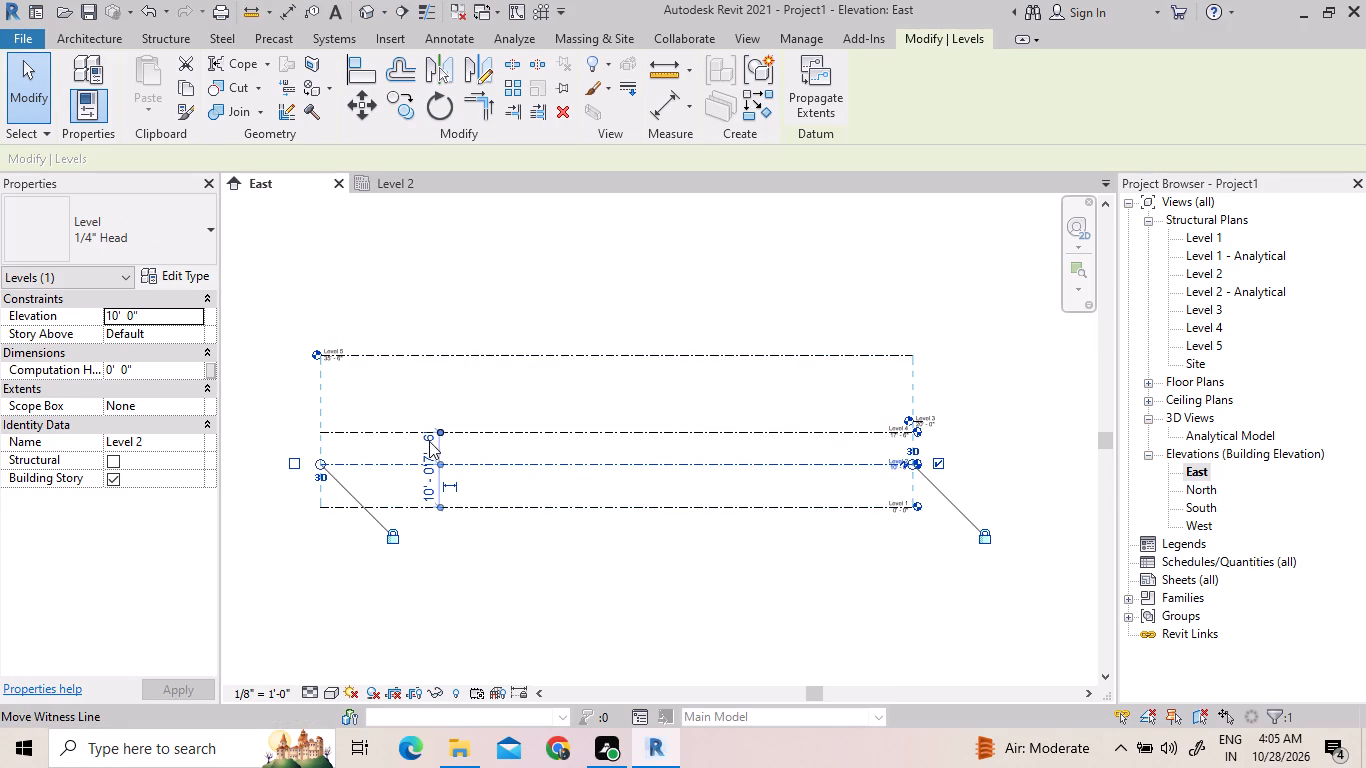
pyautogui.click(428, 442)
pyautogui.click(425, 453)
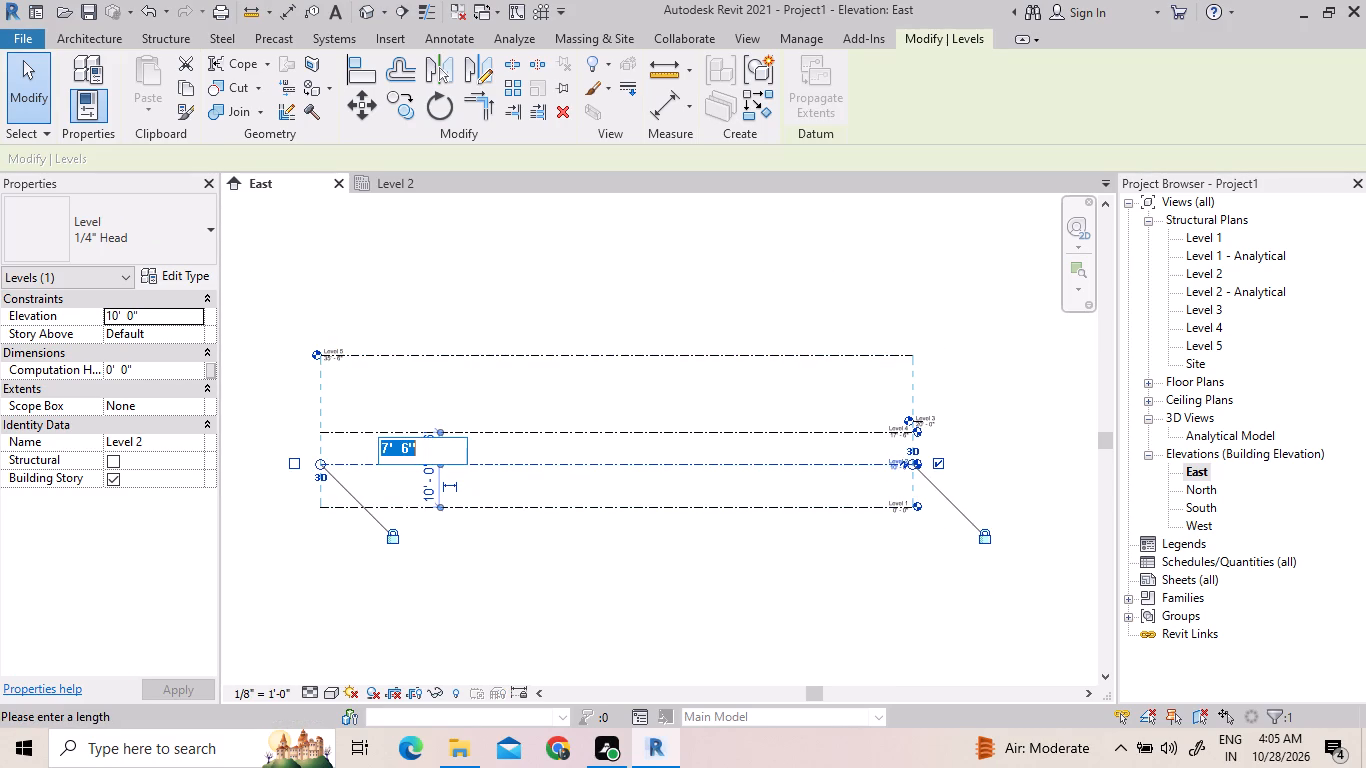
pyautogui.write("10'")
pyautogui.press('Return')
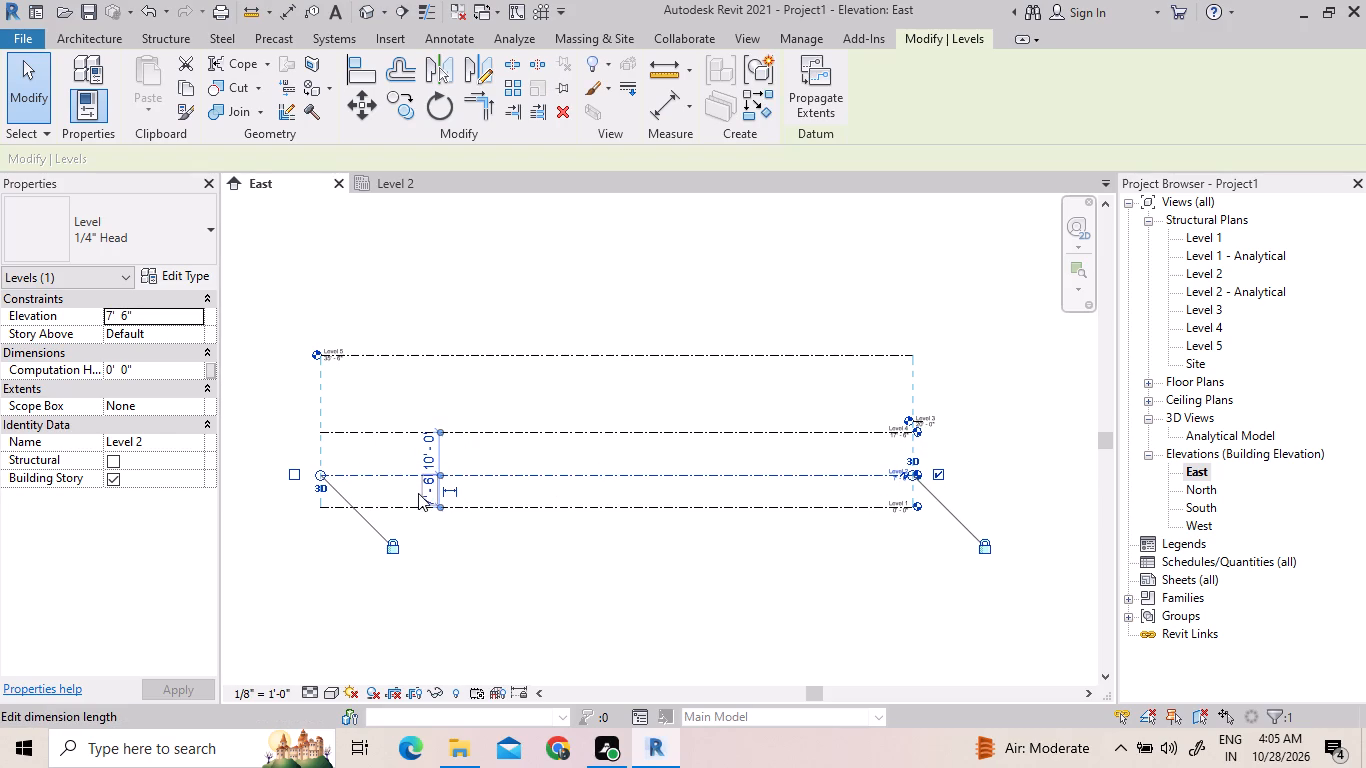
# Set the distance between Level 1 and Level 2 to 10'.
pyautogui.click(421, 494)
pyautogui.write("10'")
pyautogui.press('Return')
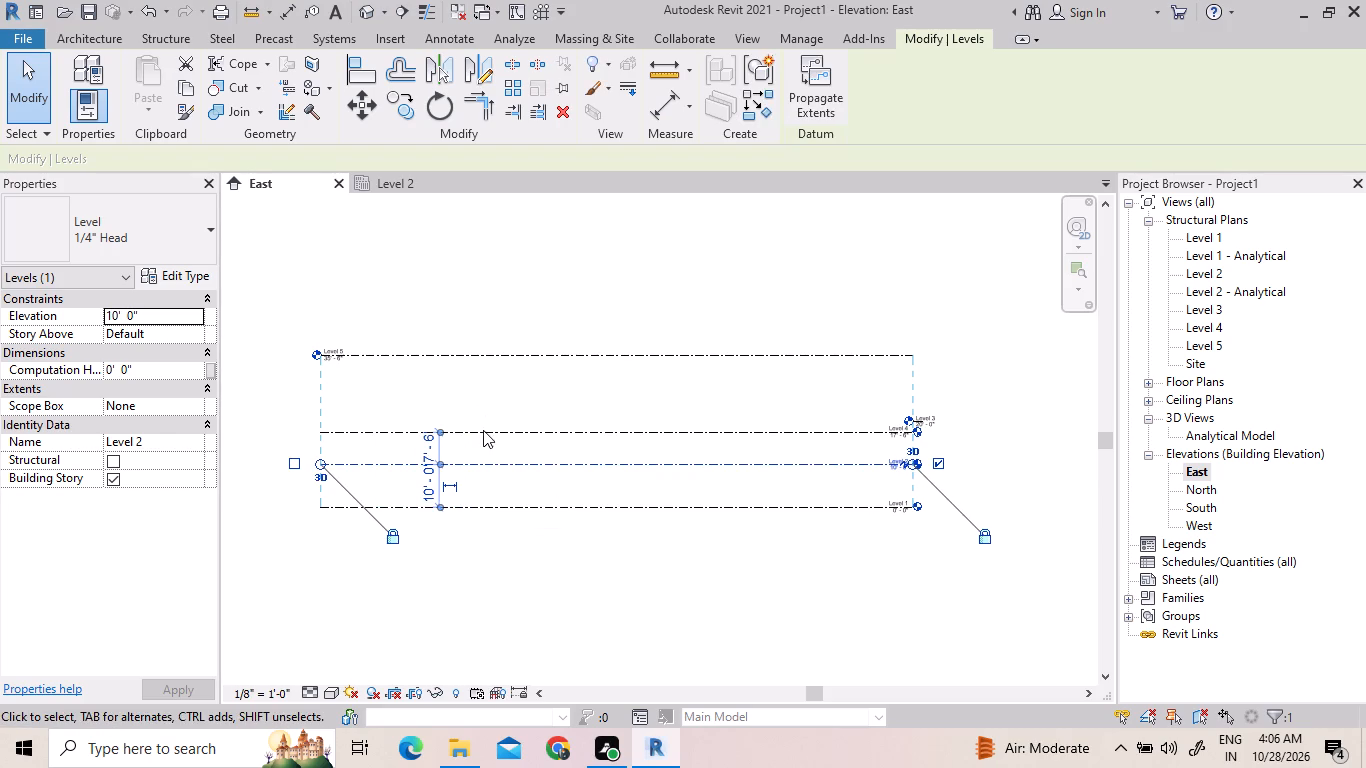
# Restart the Level tool and place a very short level along the Level 2 line, at about 10'-0".
pyautogui.click(483, 431)
pyautogui.write("10'")
pyautogui.press('Return')
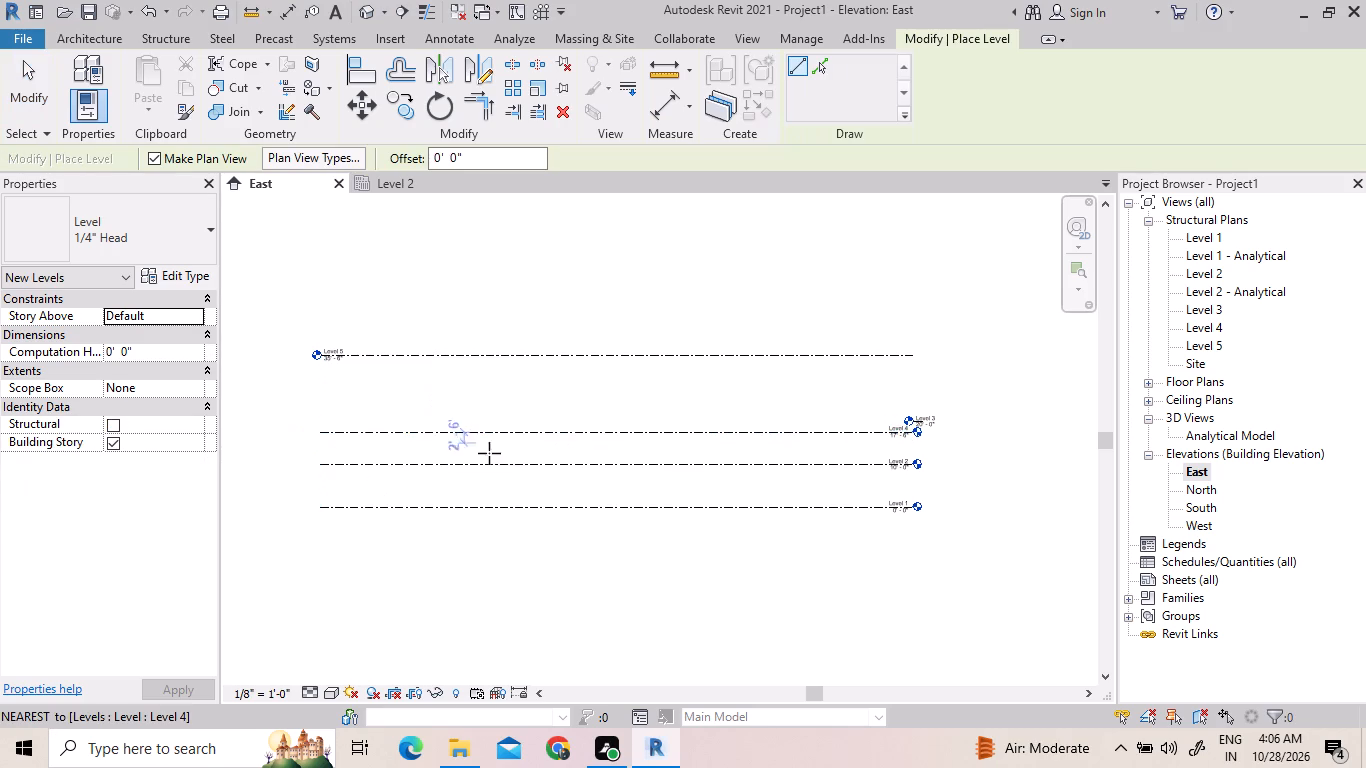
pyautogui.click(491, 468)
pyautogui.click(483, 460)
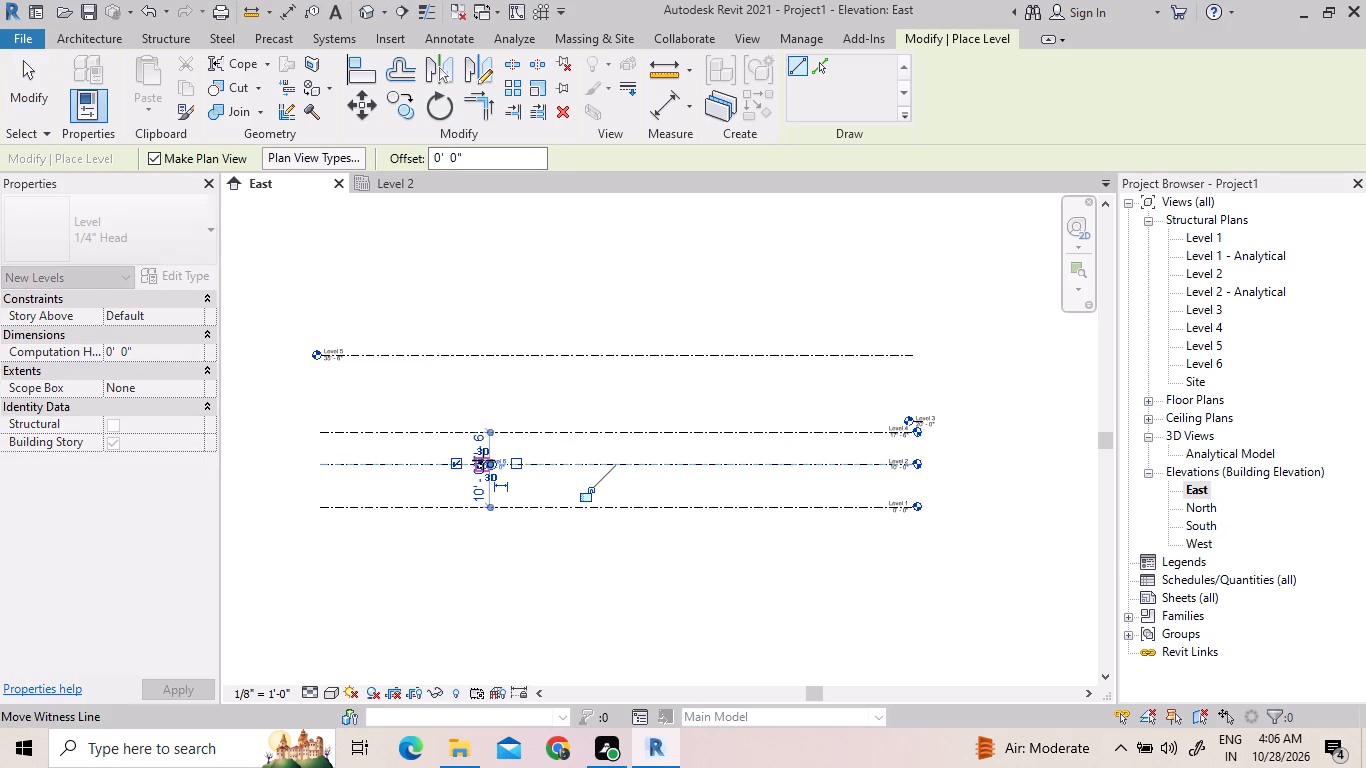
# Set the short new level's distance to the Level 4 line above it to 10'.
pyautogui.scroll(12, 493, 448)
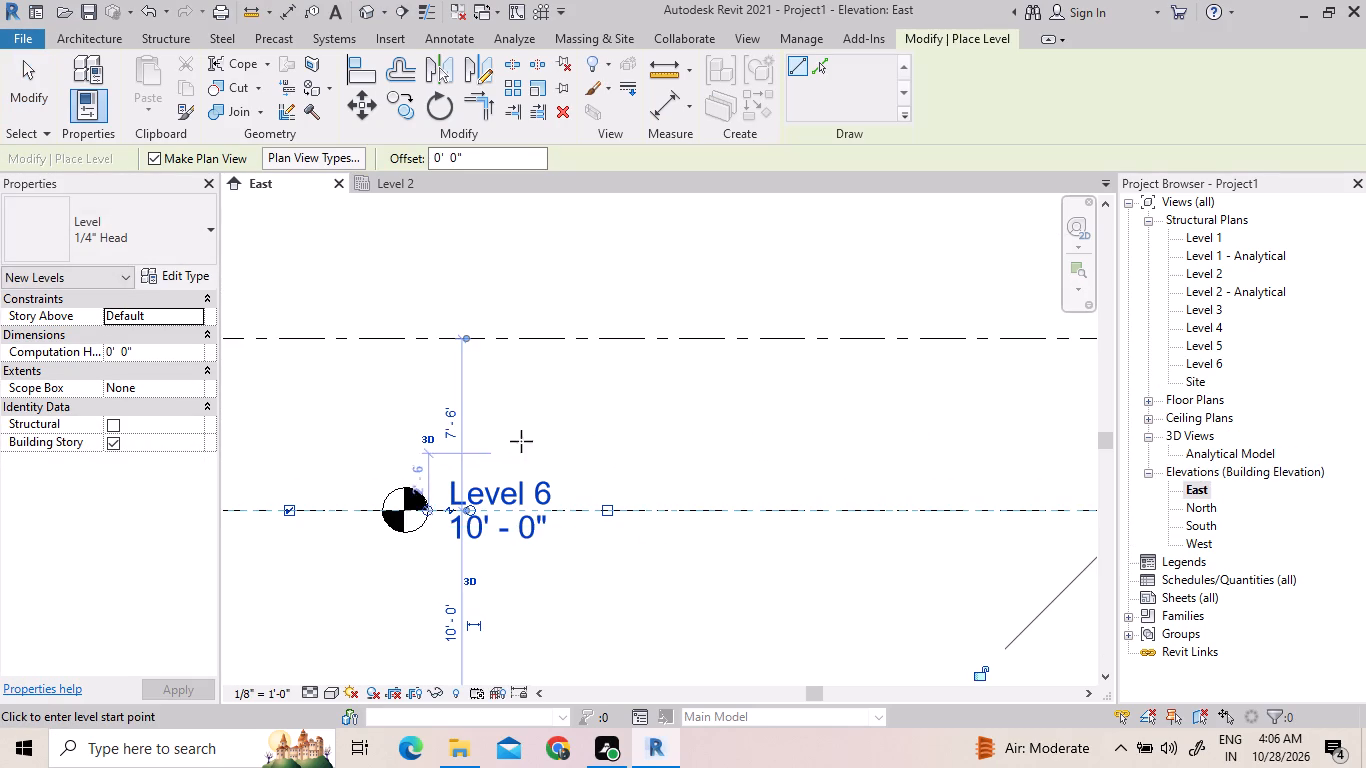
pyautogui.click(450, 409)
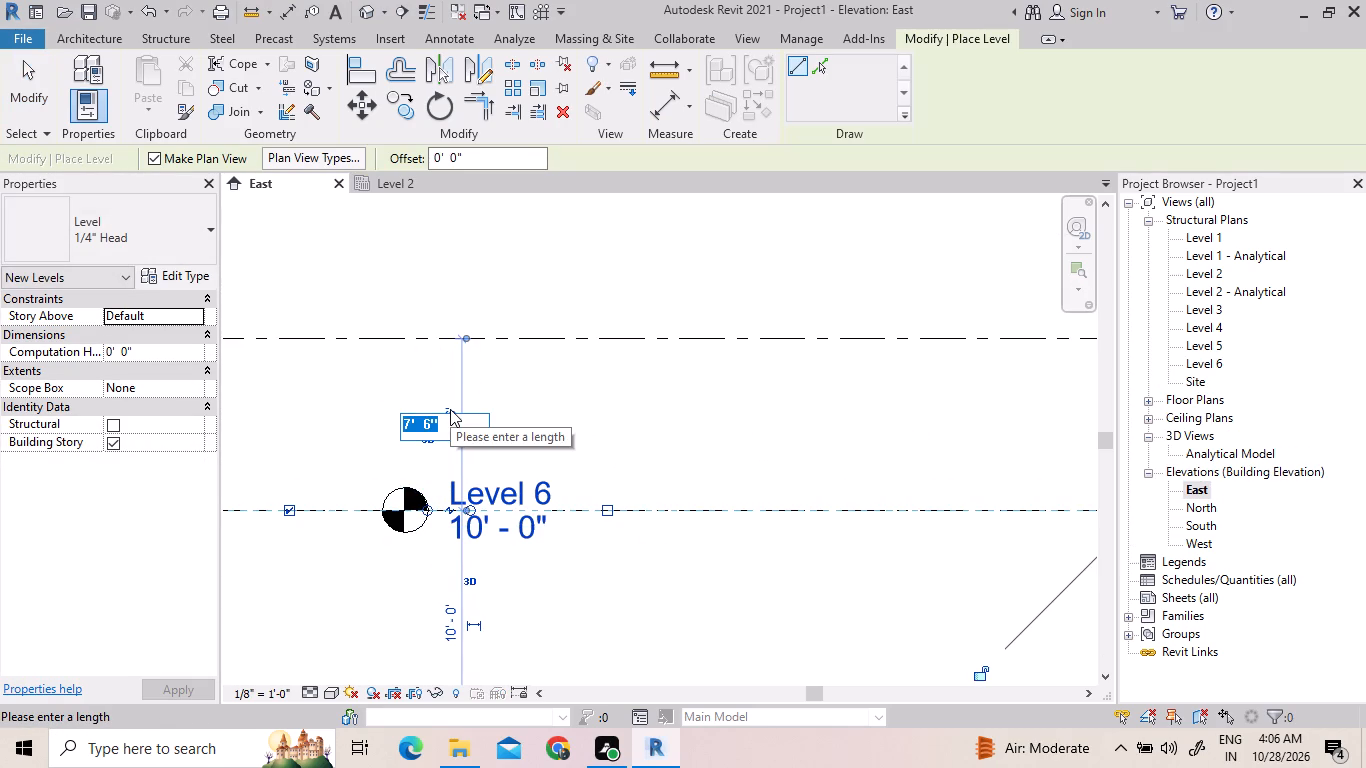
pyautogui.write("10'")
pyautogui.press('Return')
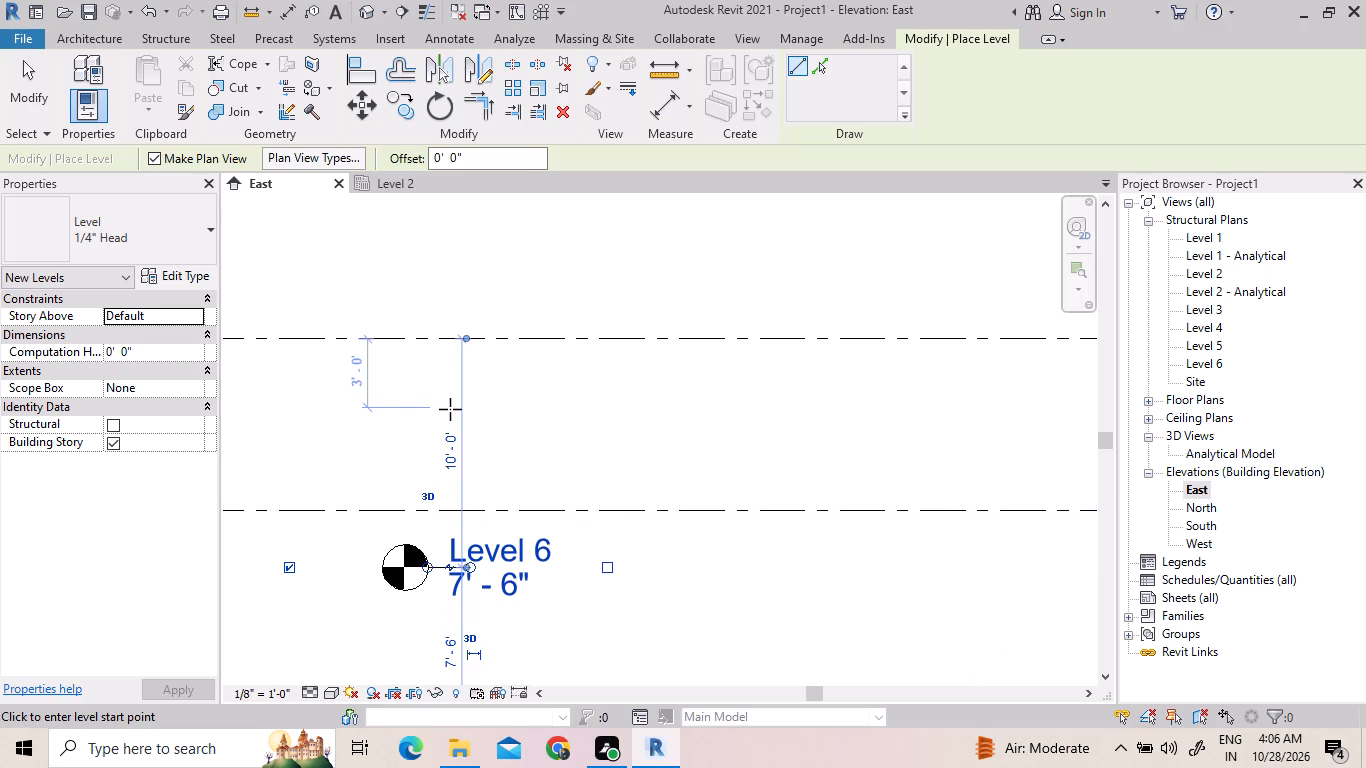
pyautogui.scroll(-4, 465, 400)
pyautogui.scroll(-3, 490, 527)
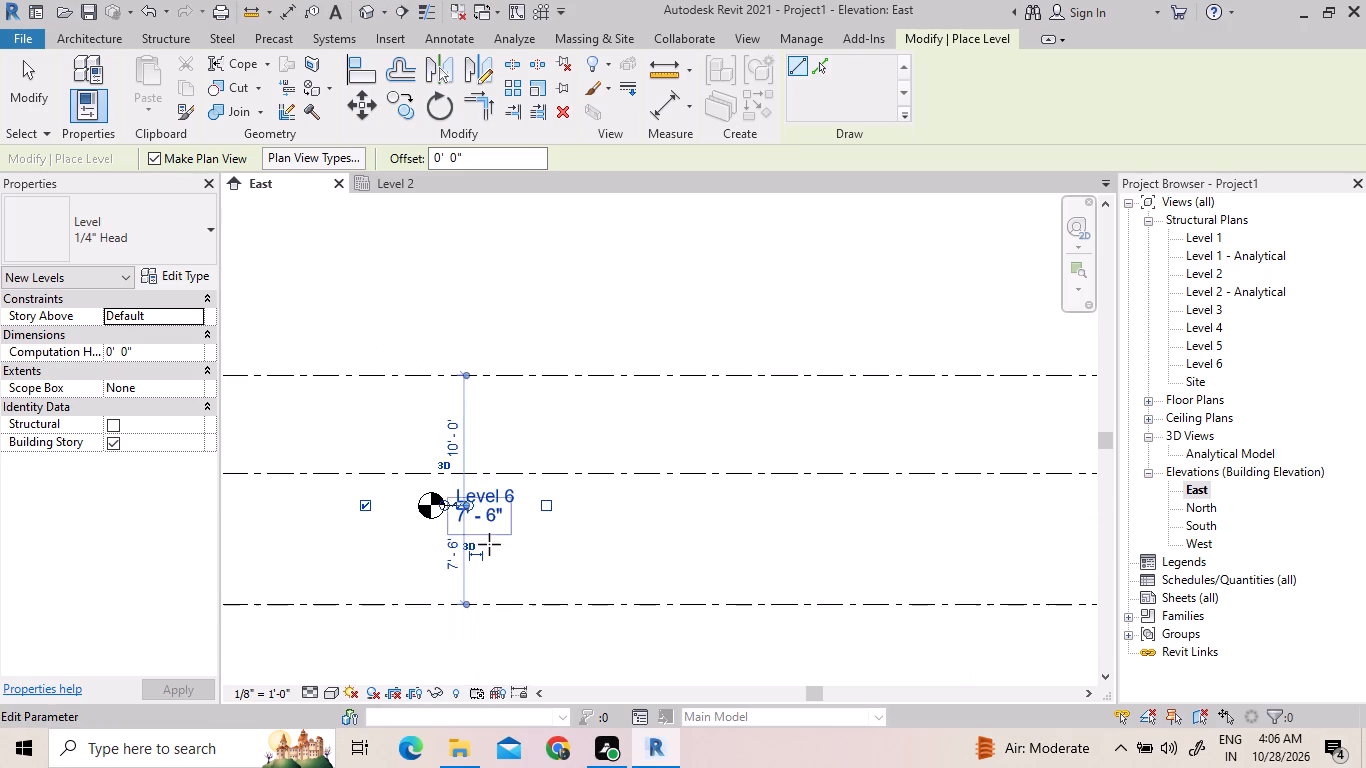
# Examine the level lines and their elevation labels from Level 1 up to Level 5 in the East elevation.
pyautogui.scroll(-5, 489, 544)
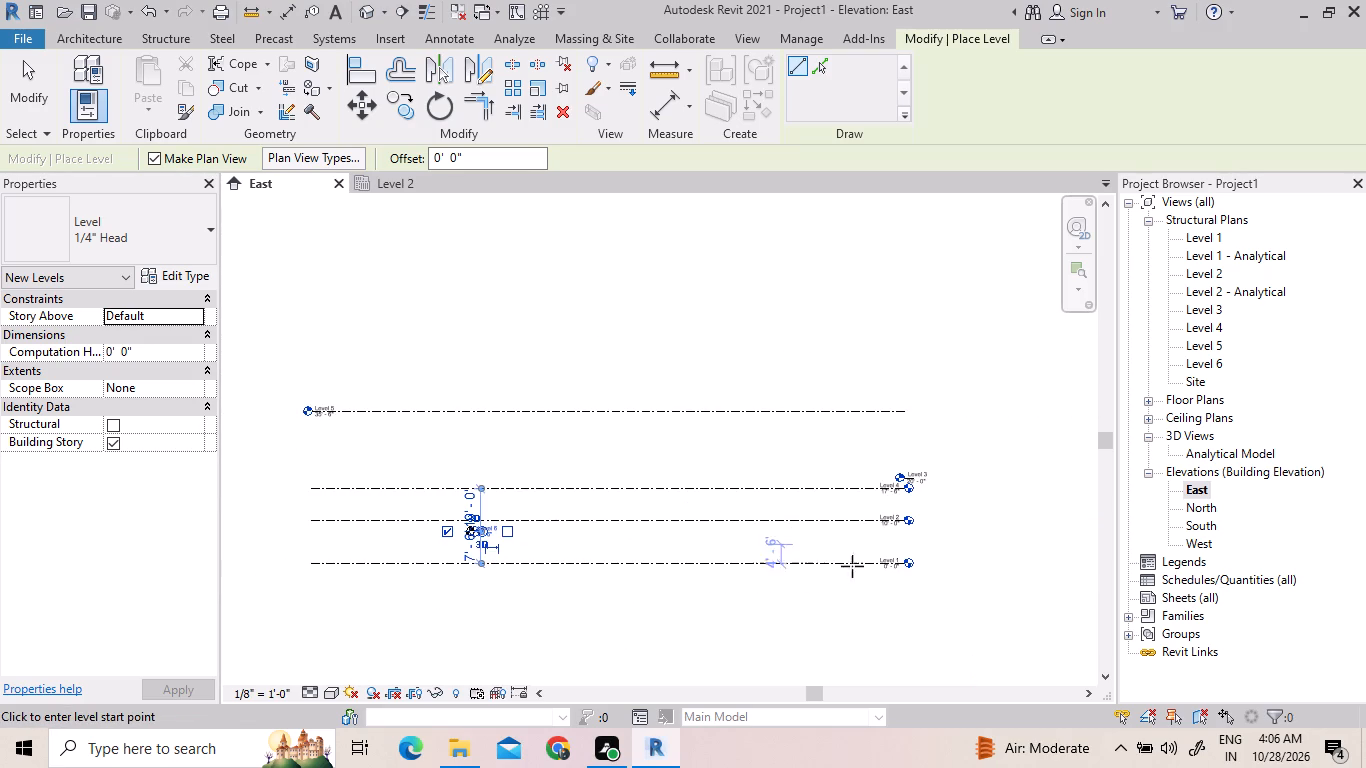
pyautogui.scroll(8, 871, 577)
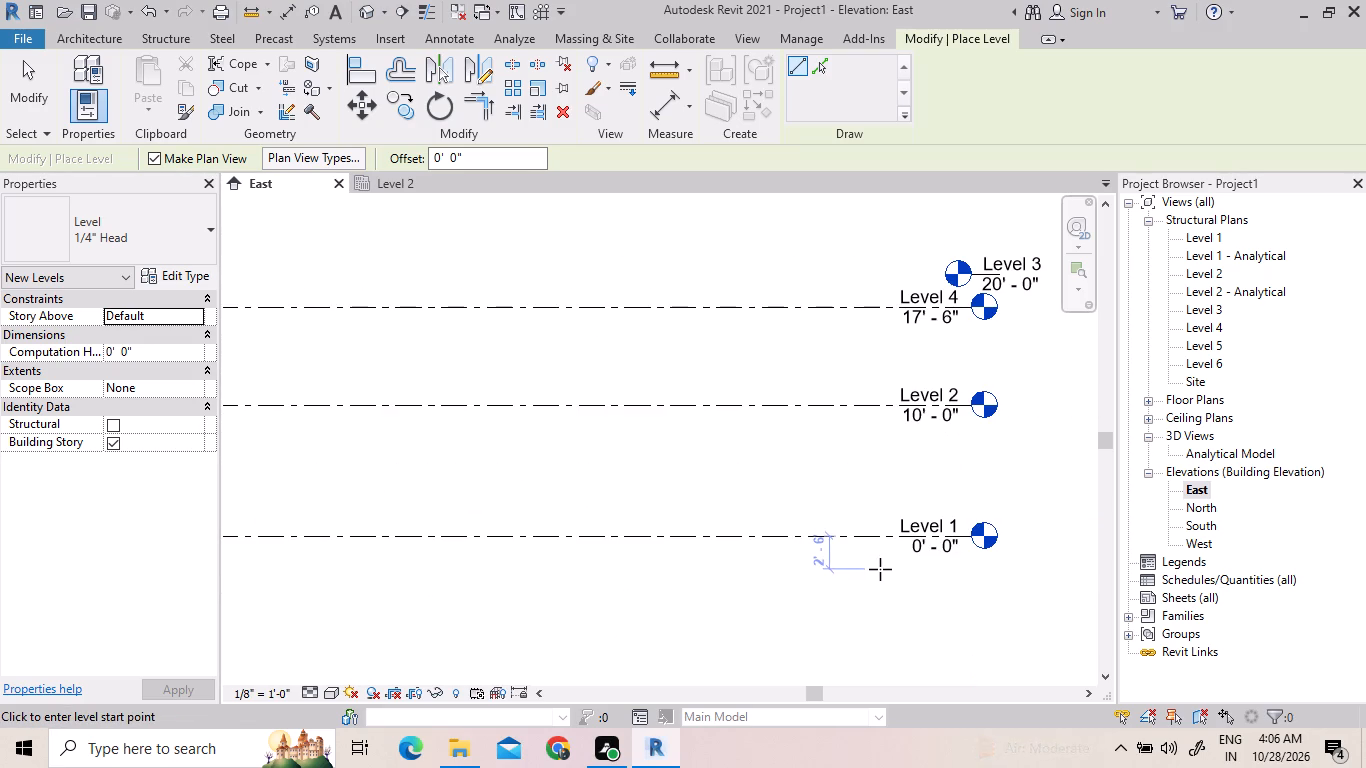
pyautogui.scroll(-6, 884, 584)
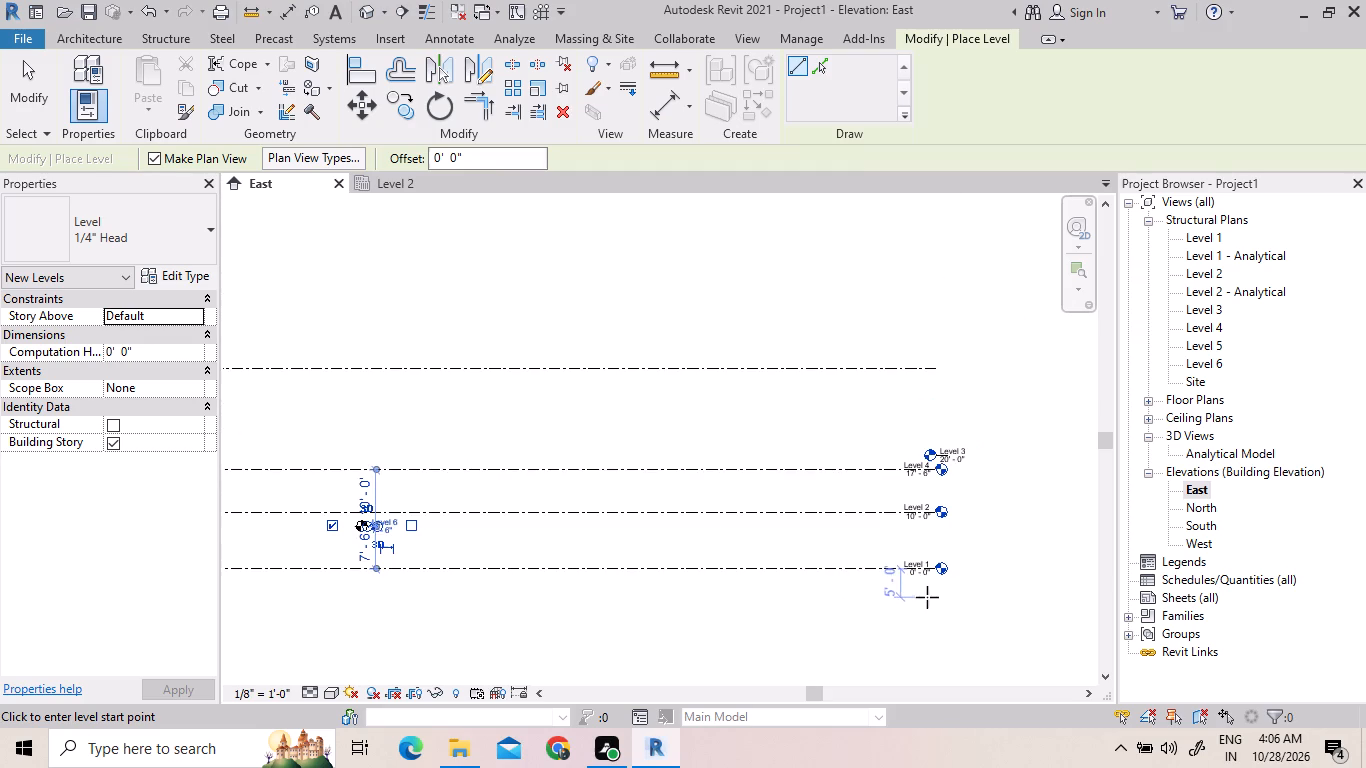
pyautogui.scroll(4, 365, 516)
pyautogui.scroll(-4, 580, 524)
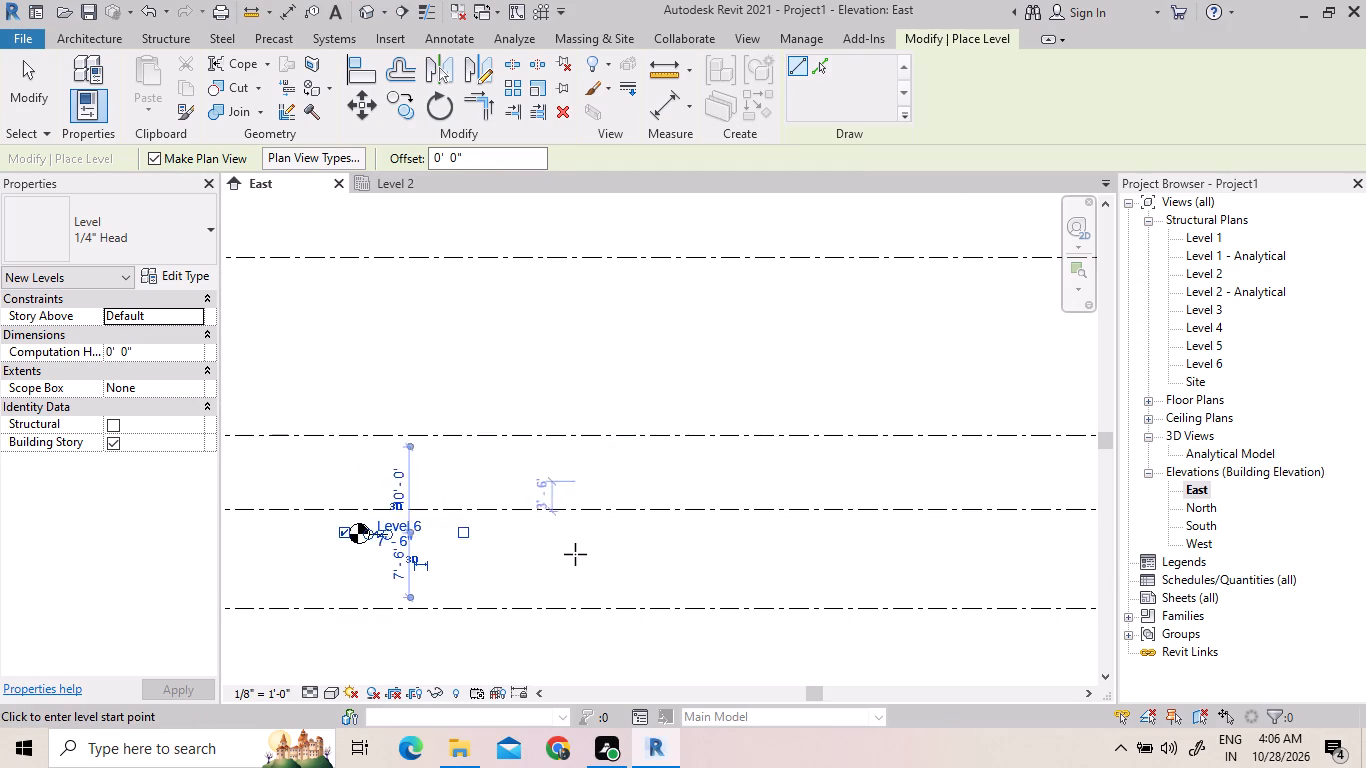
pyautogui.scroll(-2, 575, 554)
pyautogui.press('Escape')
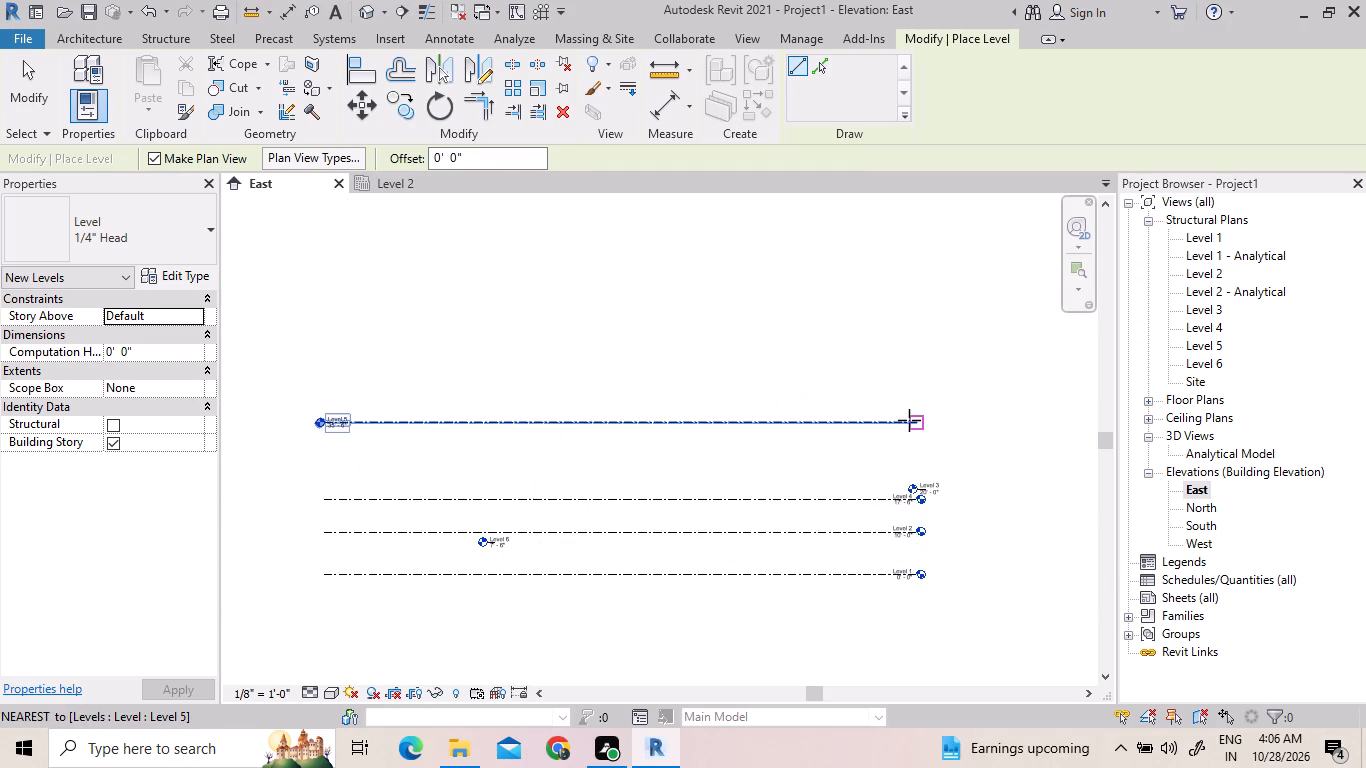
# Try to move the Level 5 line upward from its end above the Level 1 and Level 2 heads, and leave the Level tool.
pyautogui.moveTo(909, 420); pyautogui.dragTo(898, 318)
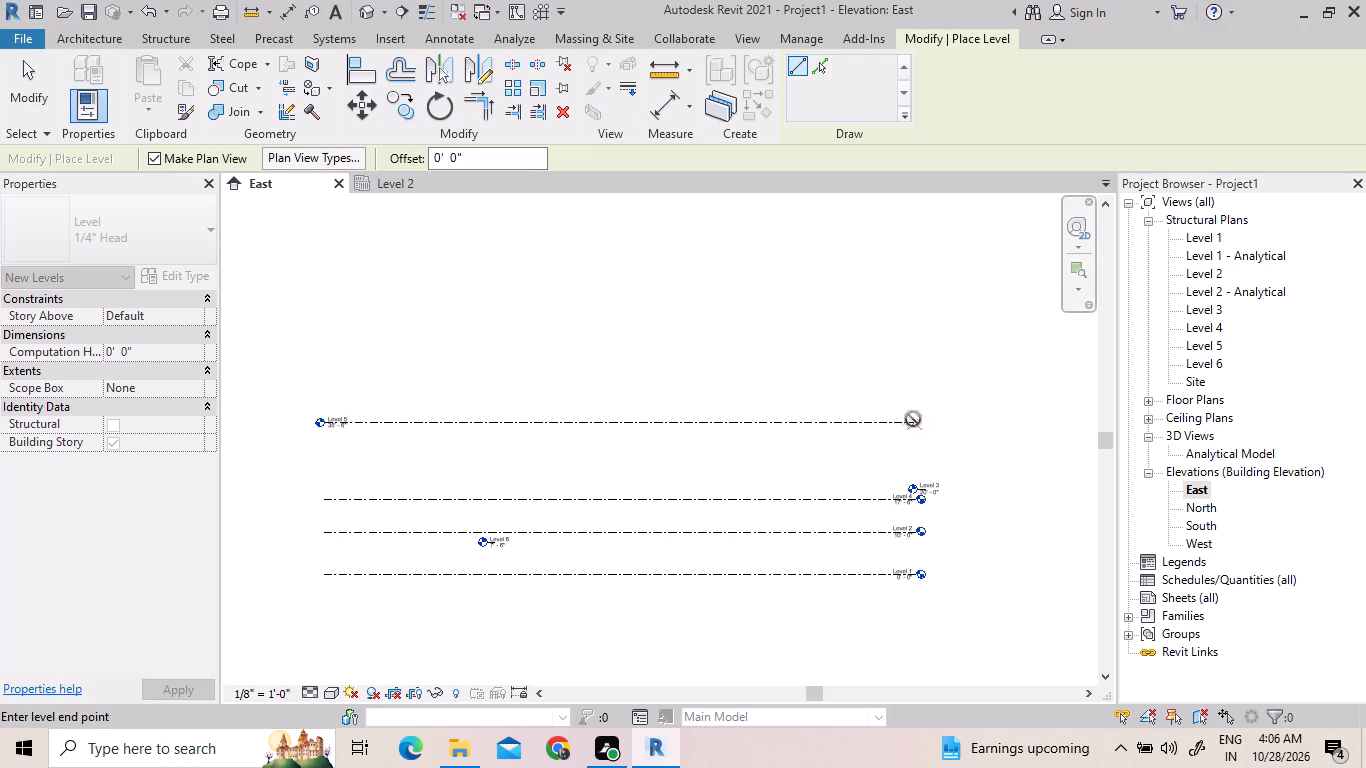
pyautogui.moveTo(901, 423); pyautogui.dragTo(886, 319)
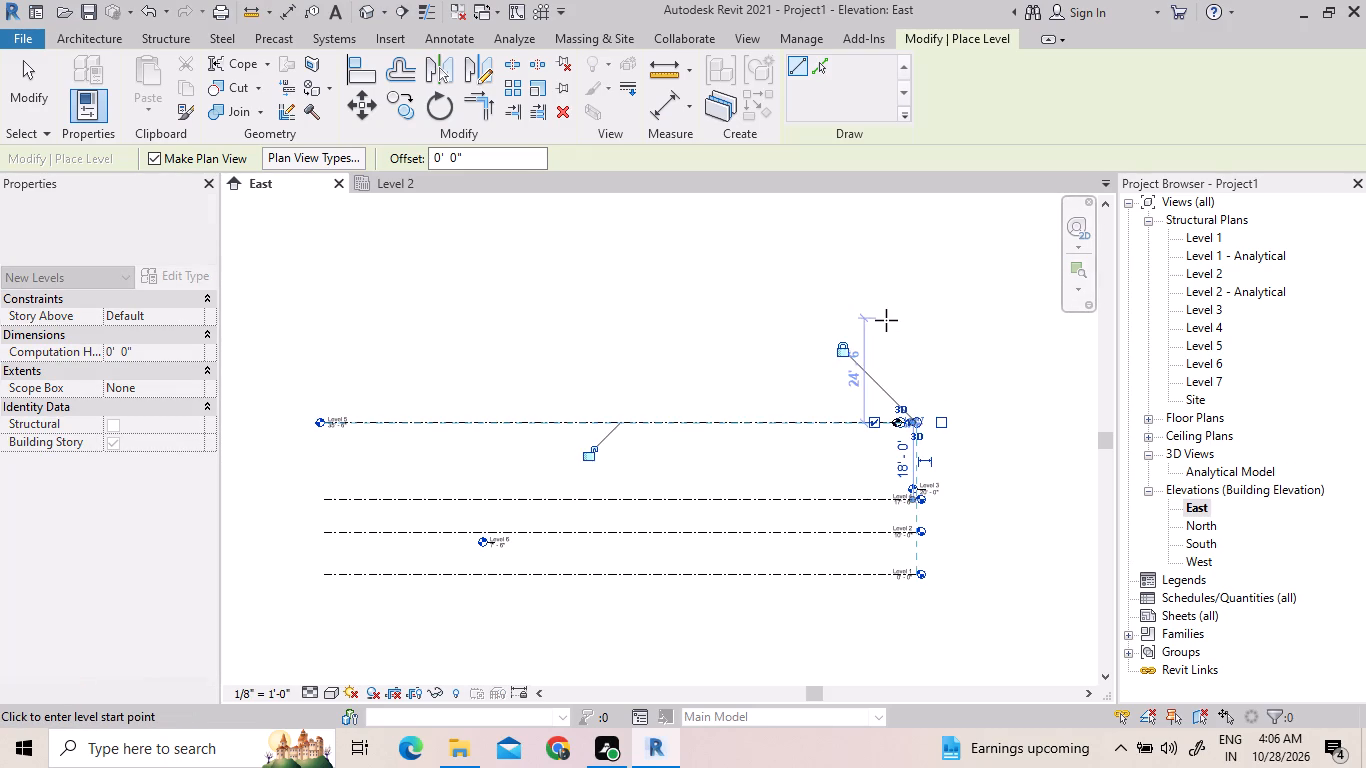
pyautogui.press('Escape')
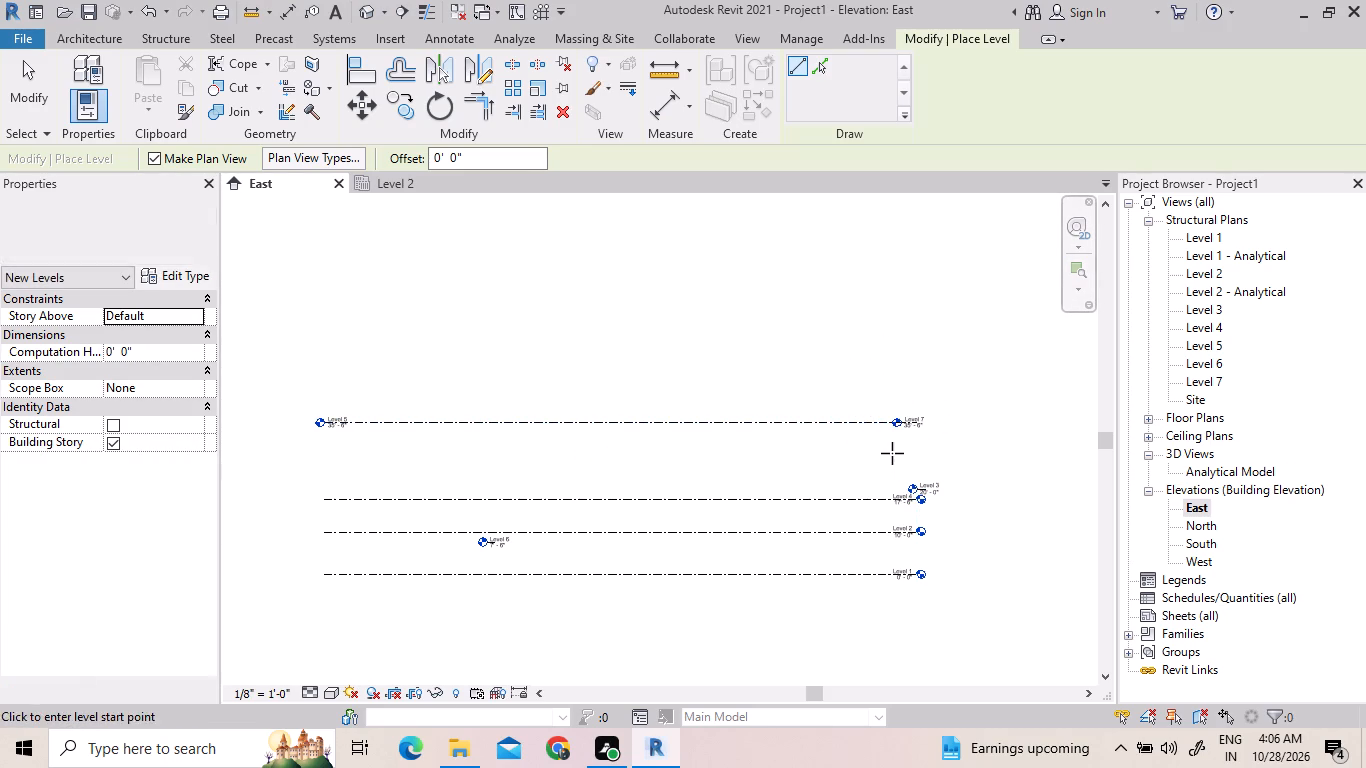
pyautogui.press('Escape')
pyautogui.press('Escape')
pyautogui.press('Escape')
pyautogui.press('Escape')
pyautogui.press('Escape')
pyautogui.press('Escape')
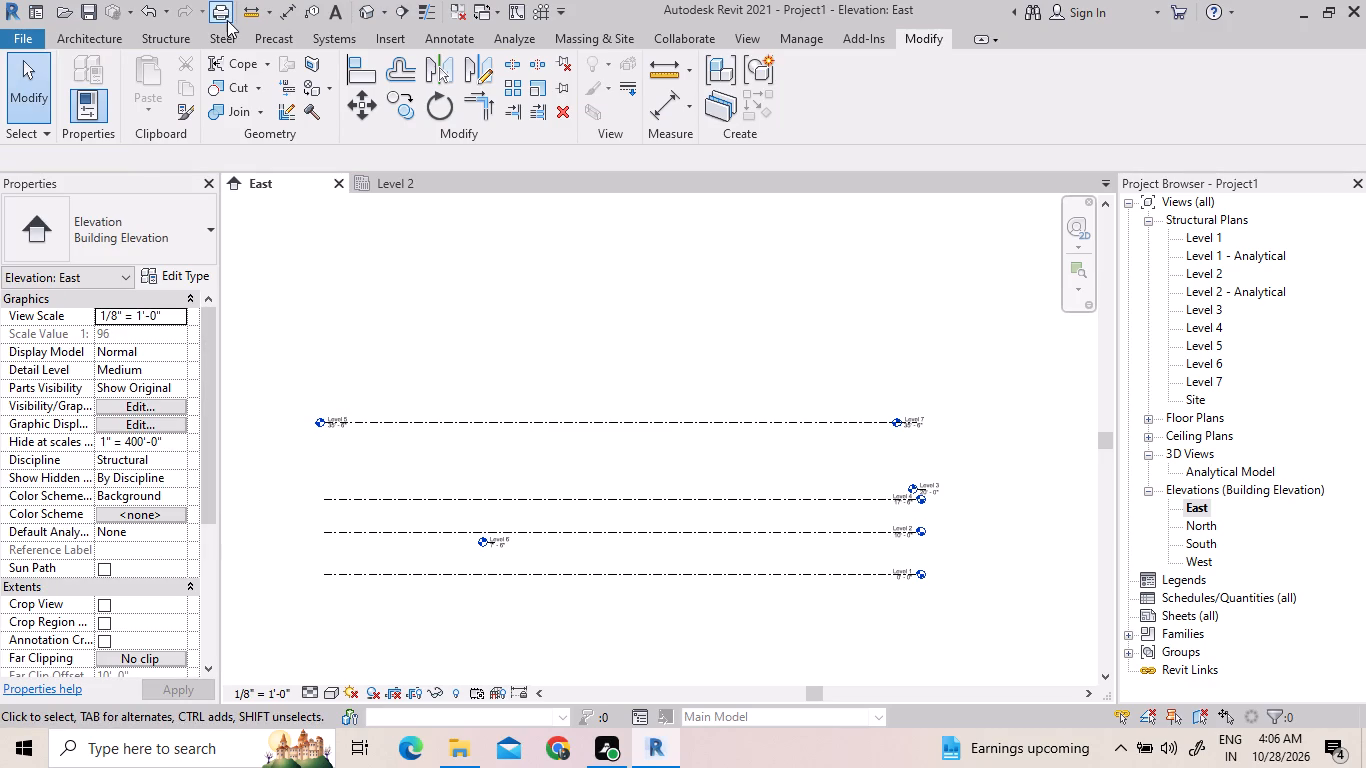
# Undo the recent level placements and edits until only Level 1 and Level 2 remain.
pyautogui.tripleClick(143, 14)
pyautogui.tripleClick(143, 14)
pyautogui.tripleClick(143, 14)
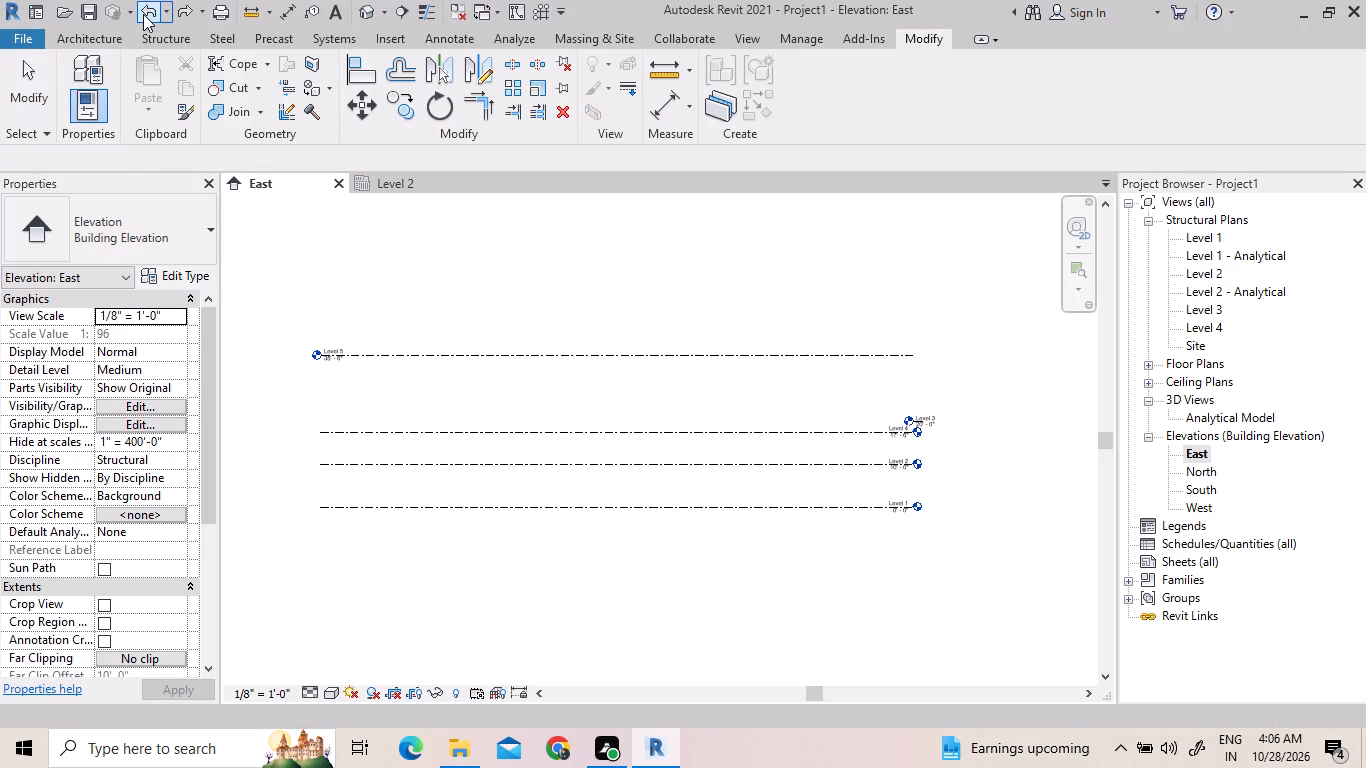
pyautogui.tripleClick(143, 14)
pyautogui.tripleClick(142, 13)
pyautogui.click(142, 13)
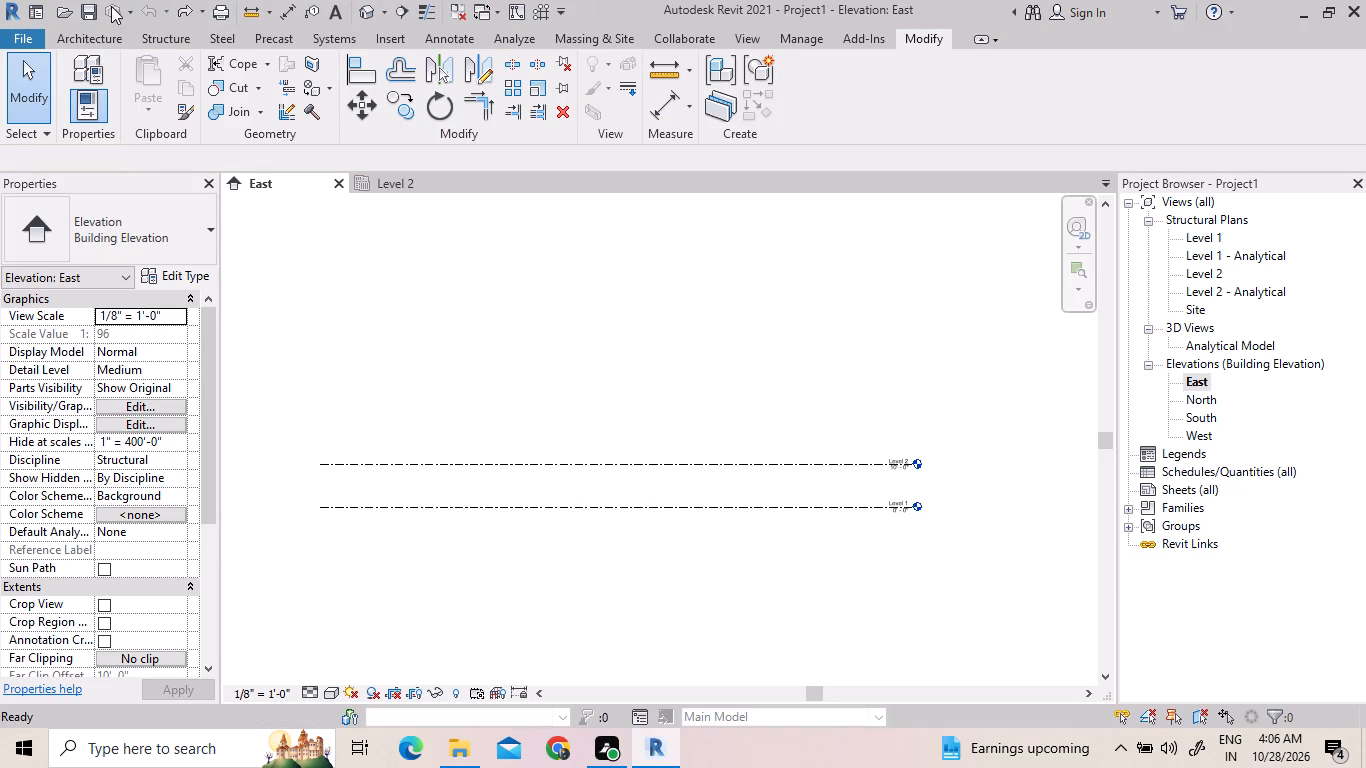
# Array Level 2 upward as a linear group of 6 members, using Move To 2nd with a spacing of about 1'.
pyautogui.click(78, 36)
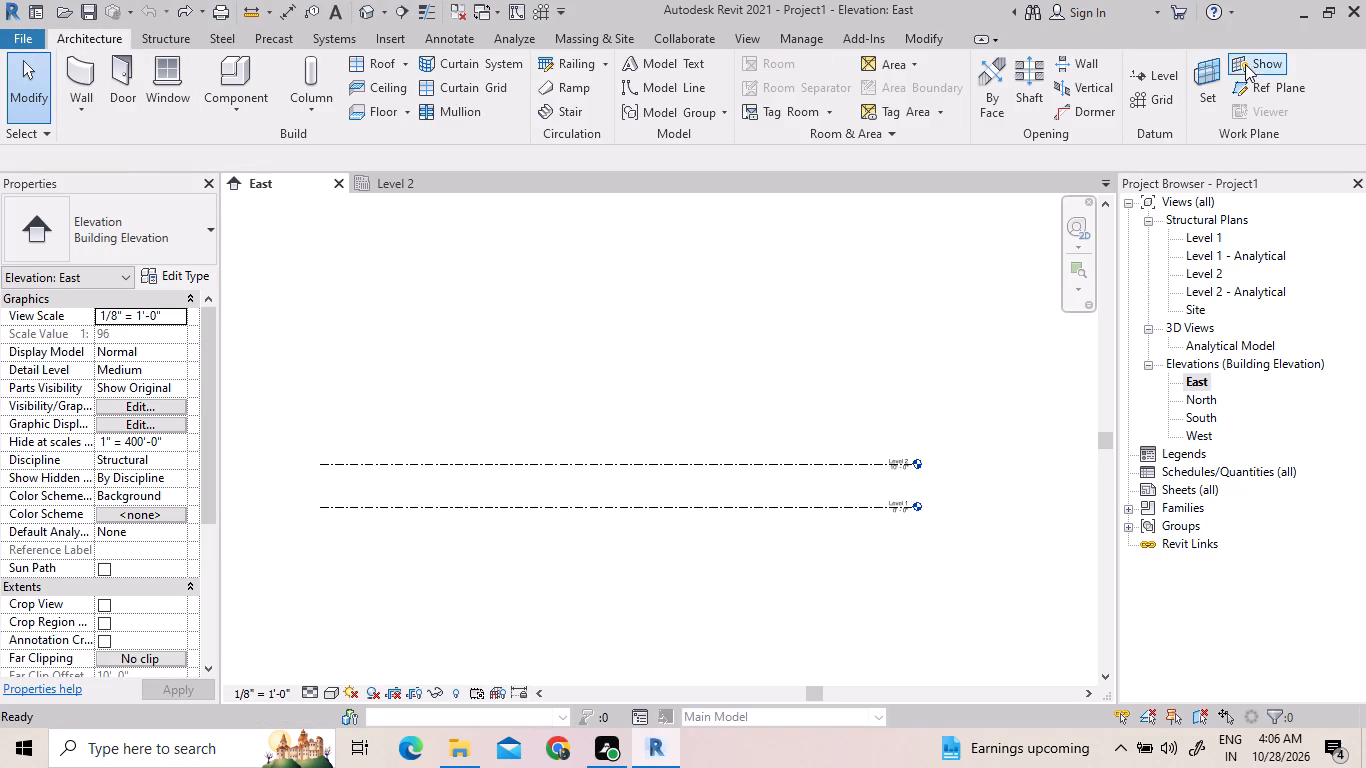
pyautogui.click(1160, 81)
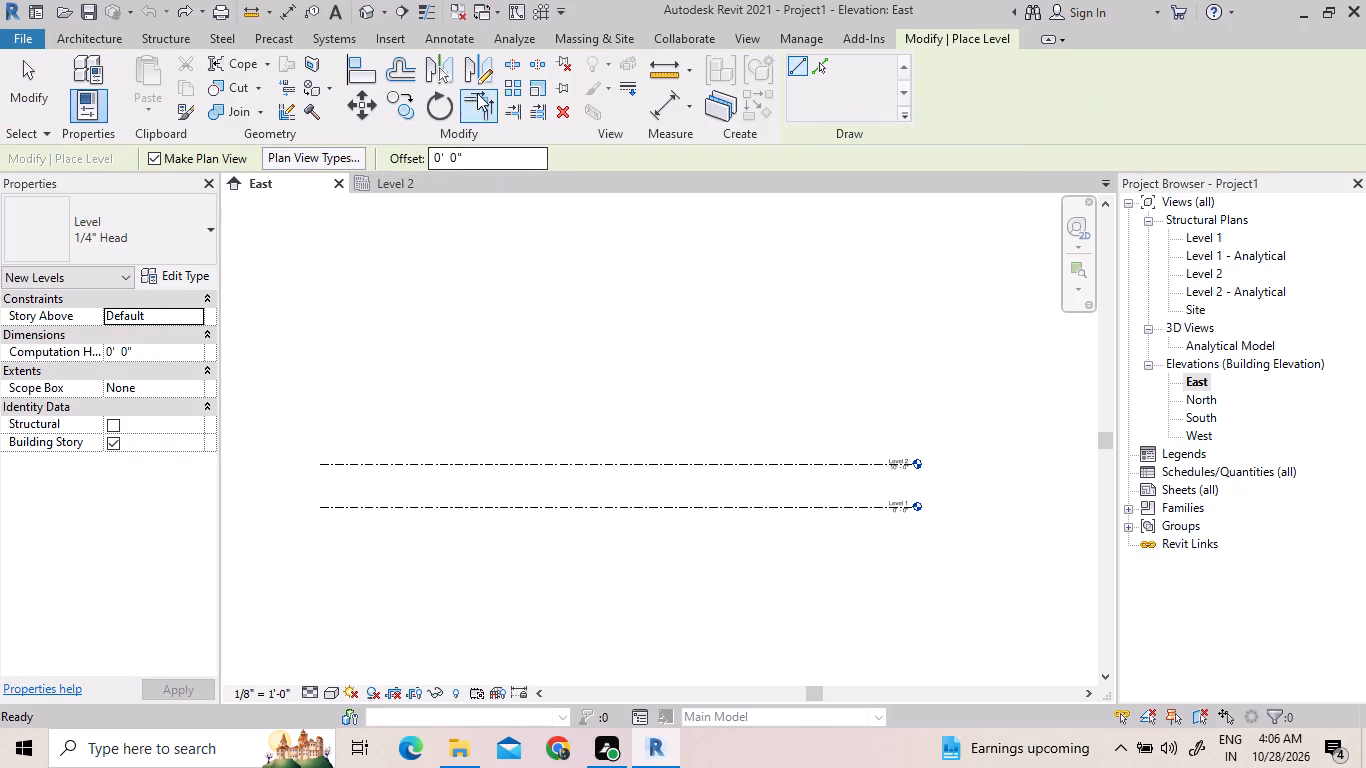
pyautogui.click(511, 91)
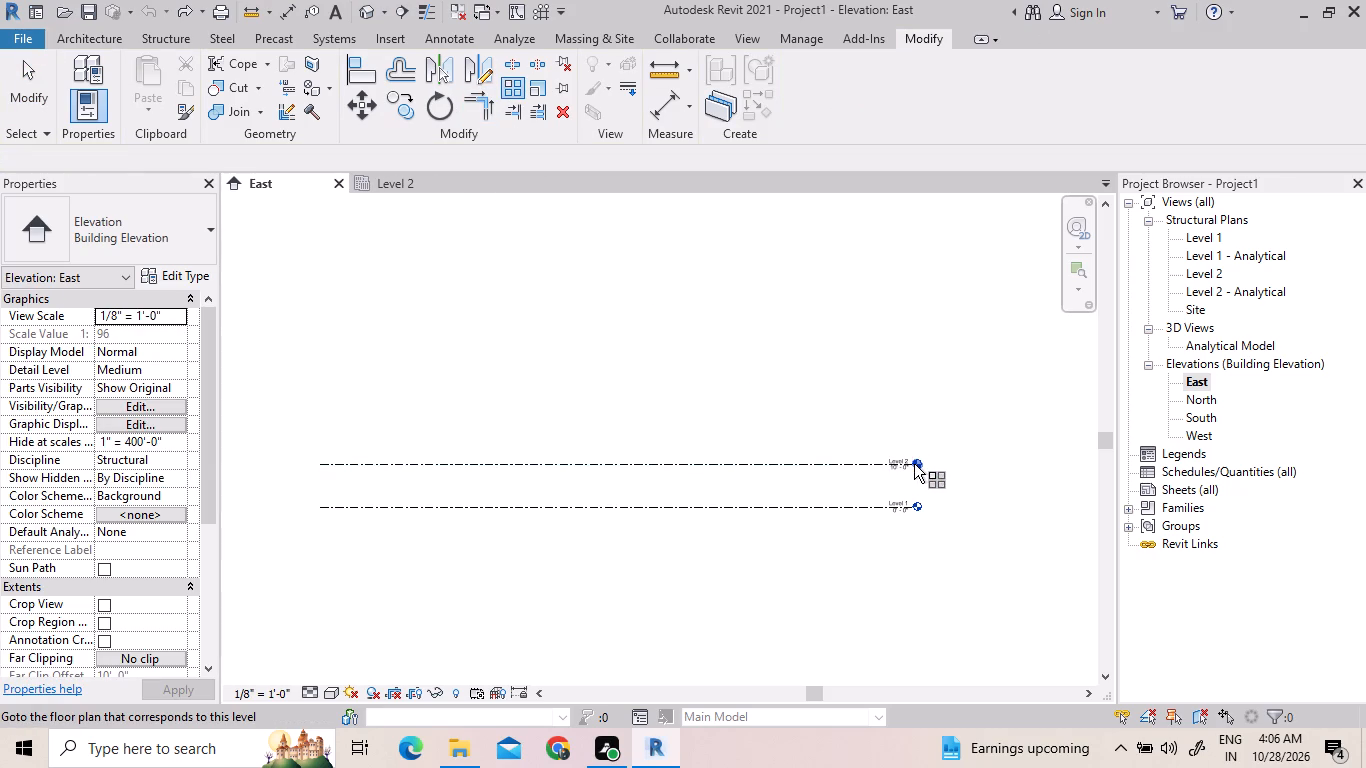
pyautogui.click(914, 463)
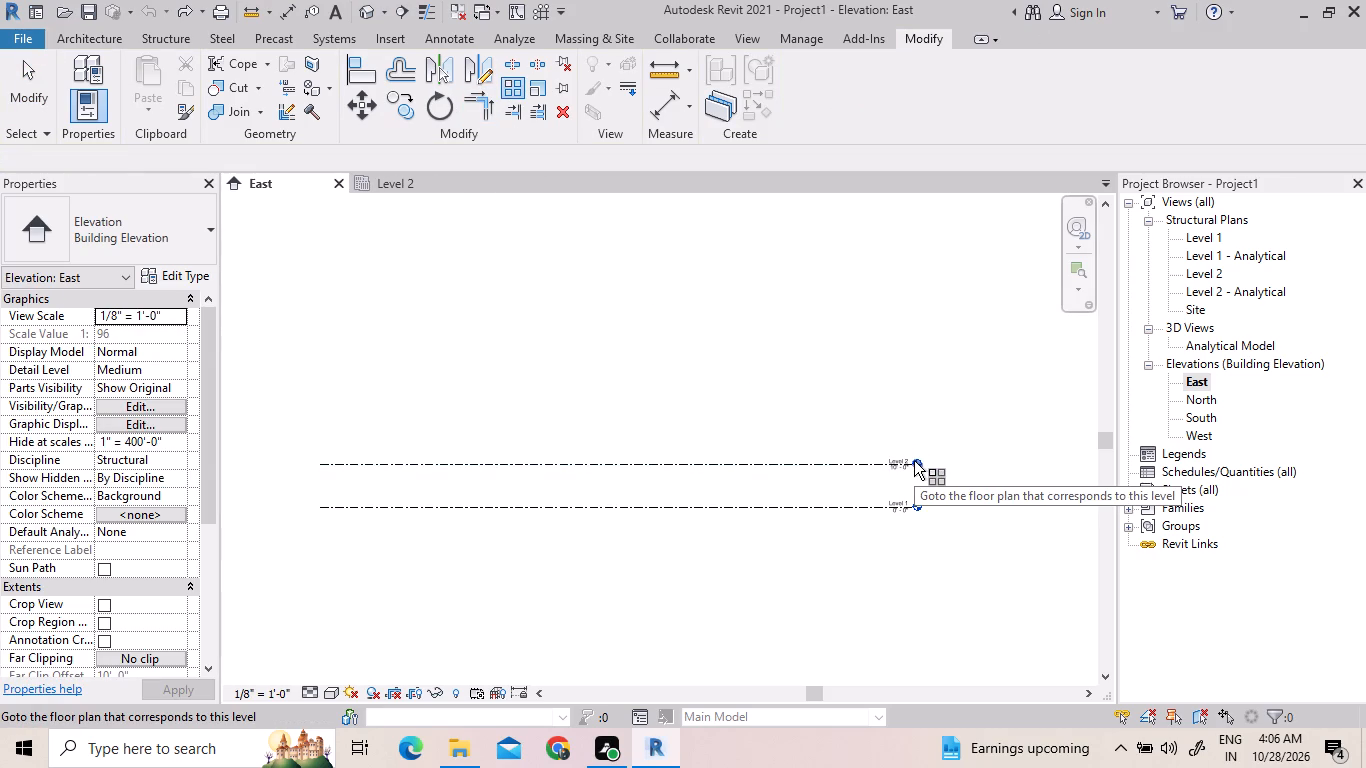
pyautogui.rightClick(913, 460)
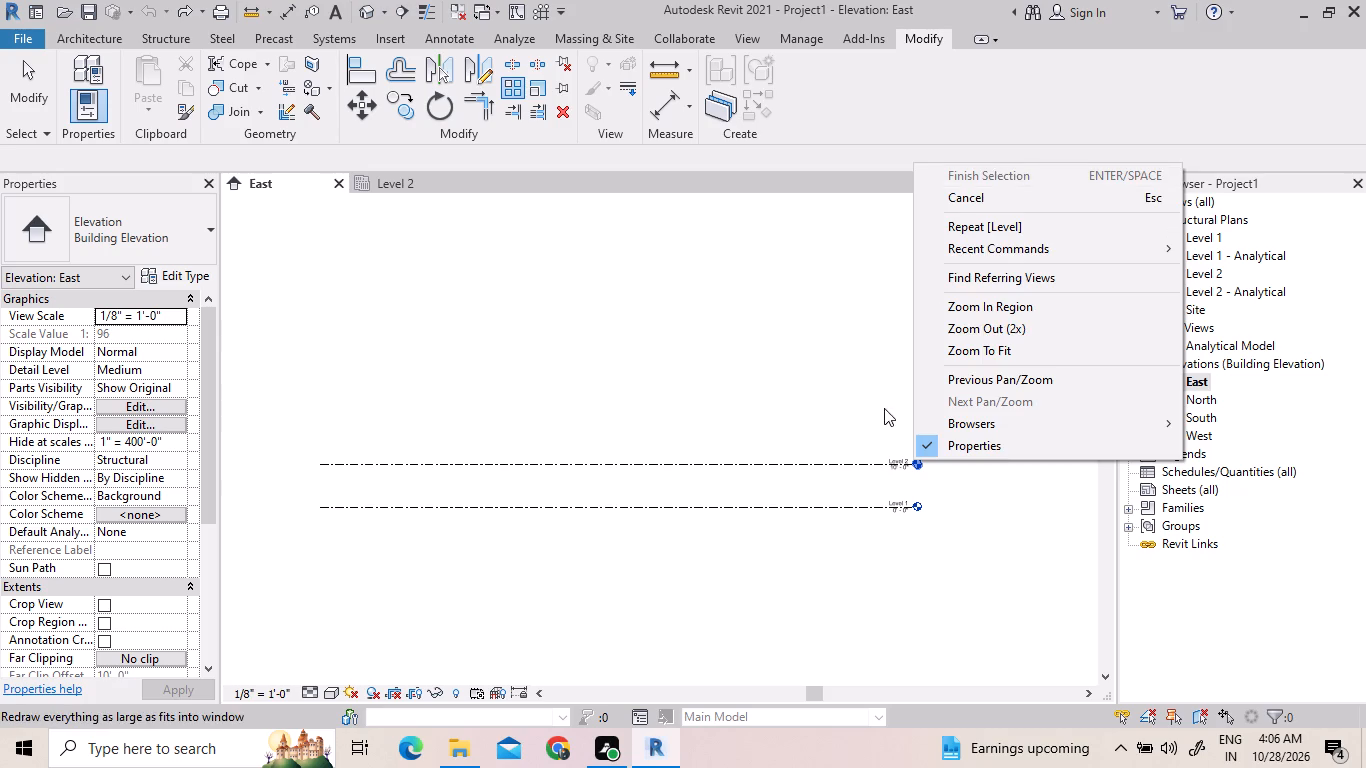
pyautogui.click(864, 453)
pyautogui.rightClick(861, 459)
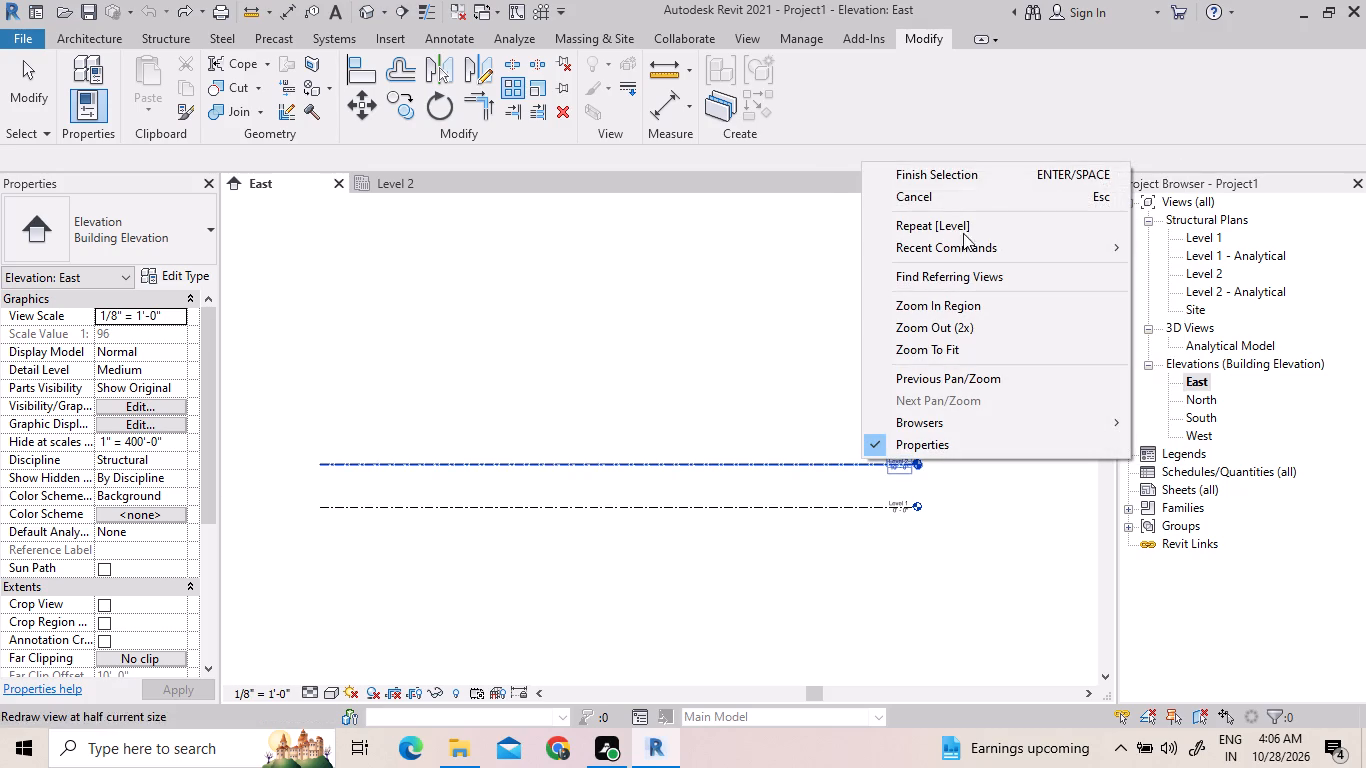
pyautogui.click(970, 168)
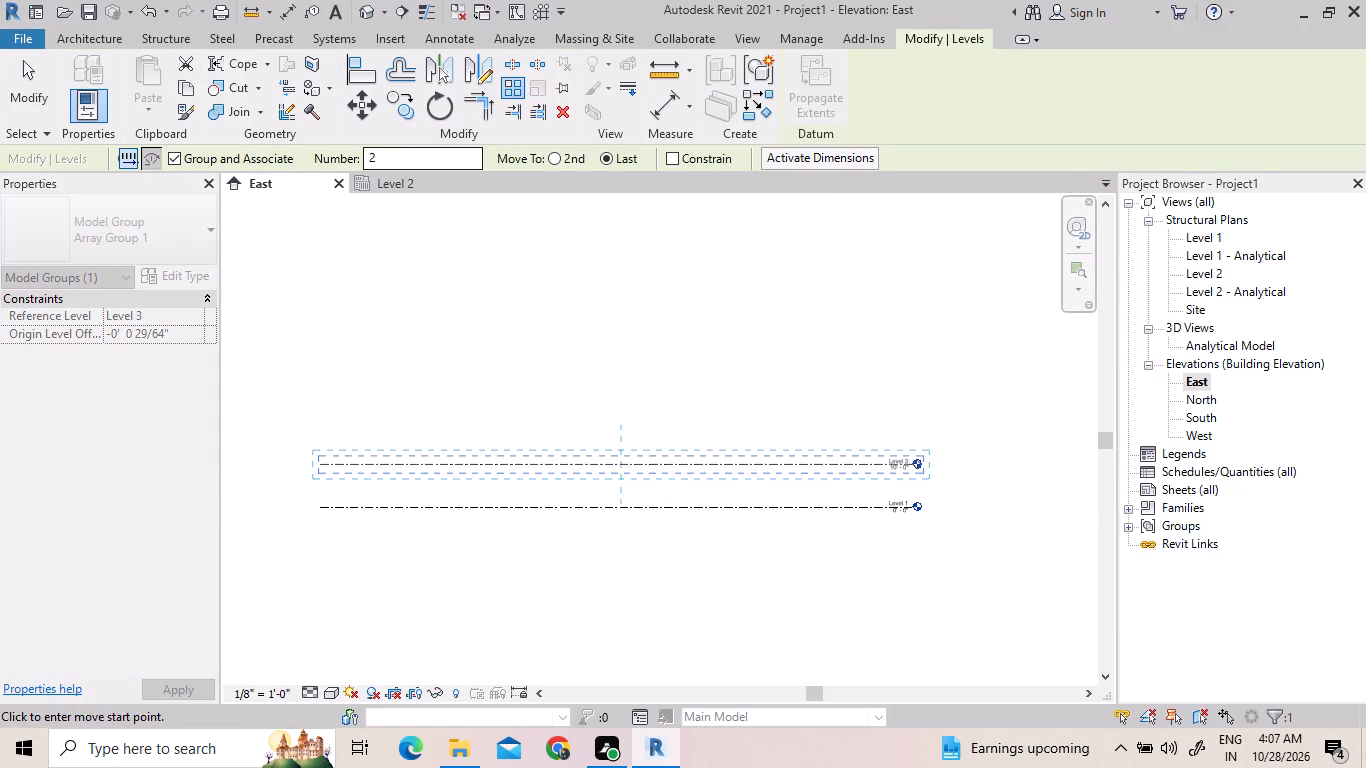
pyautogui.click(549, 158)
pyautogui.click(427, 141)
pyautogui.click(417, 158)
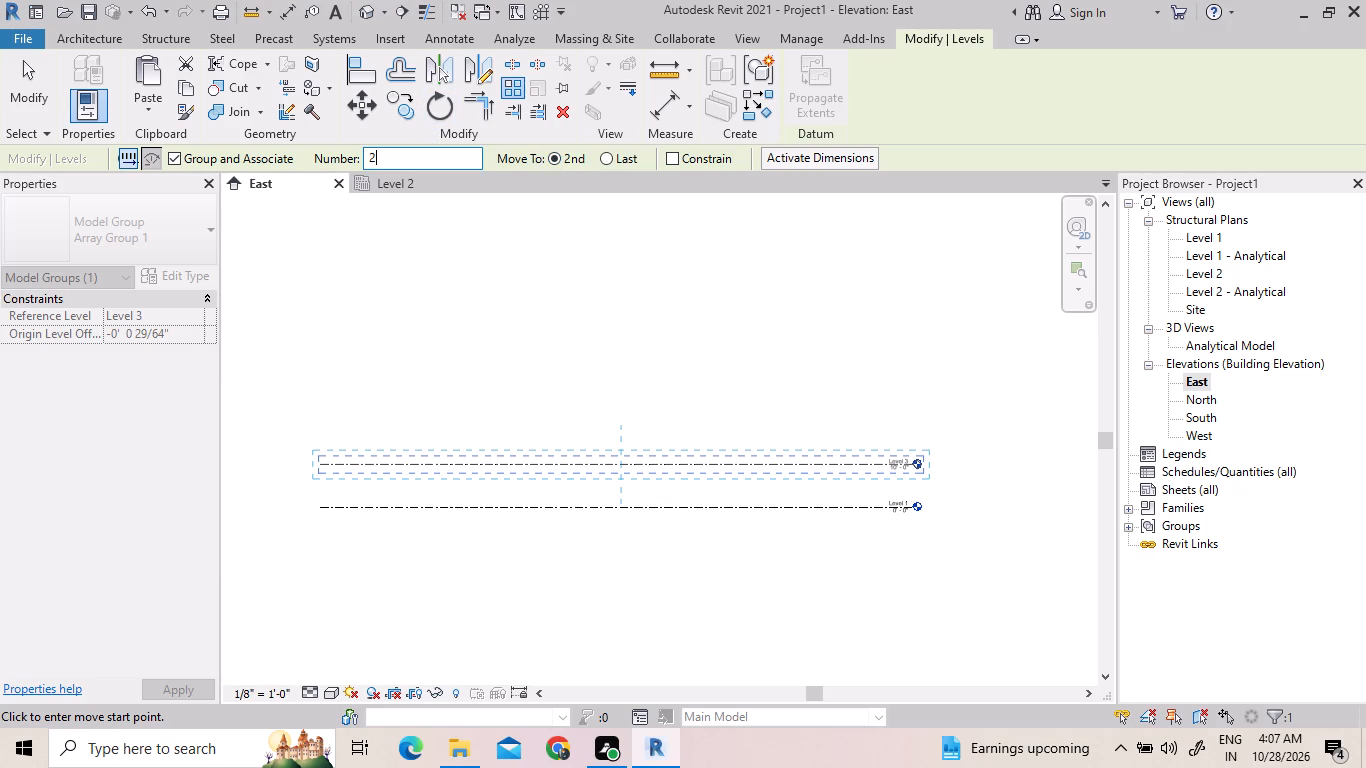
pyautogui.press('6')
pyautogui.press('BackSpace')
pyautogui.press('BackSpace')
pyautogui.press('6')
pyautogui.press('Return')
pyautogui.click(903, 458)
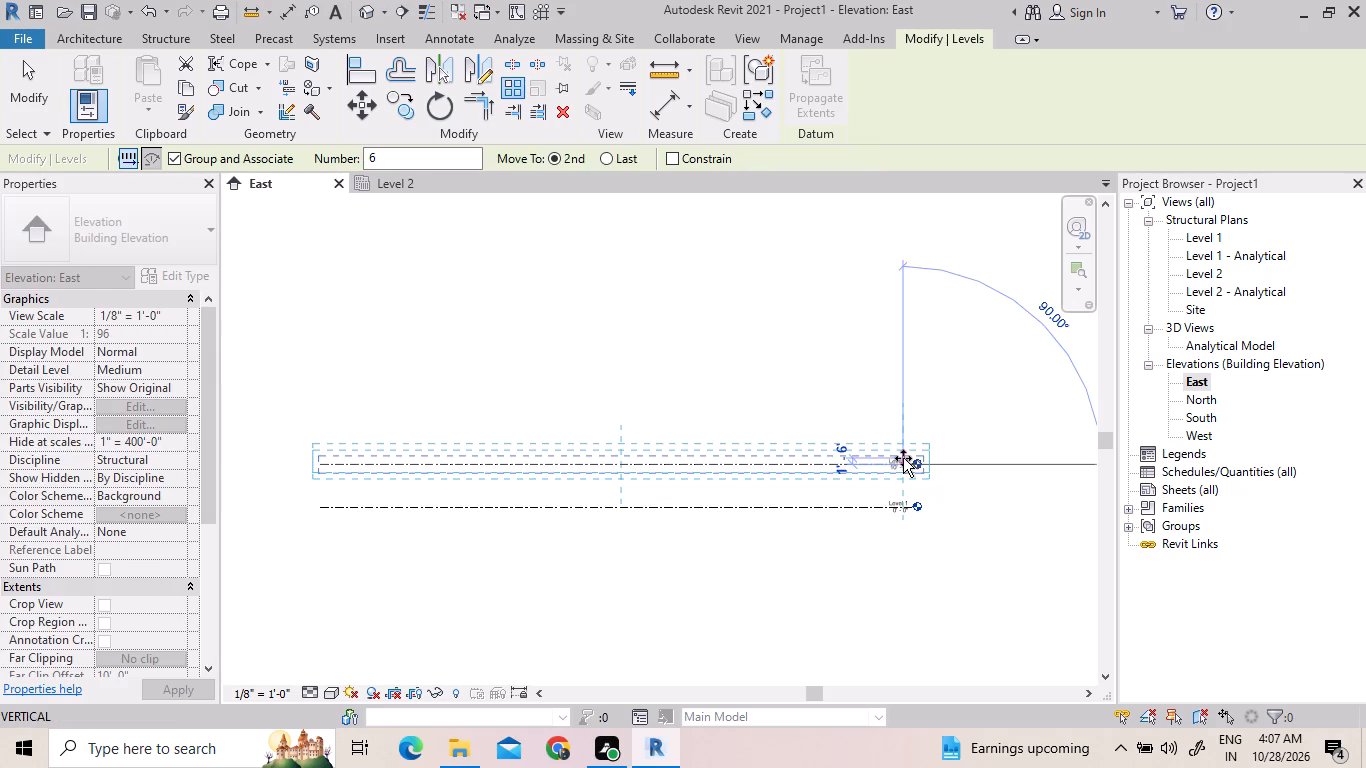
pyautogui.moveTo(903, 460); pyautogui.dragTo(907, 365)
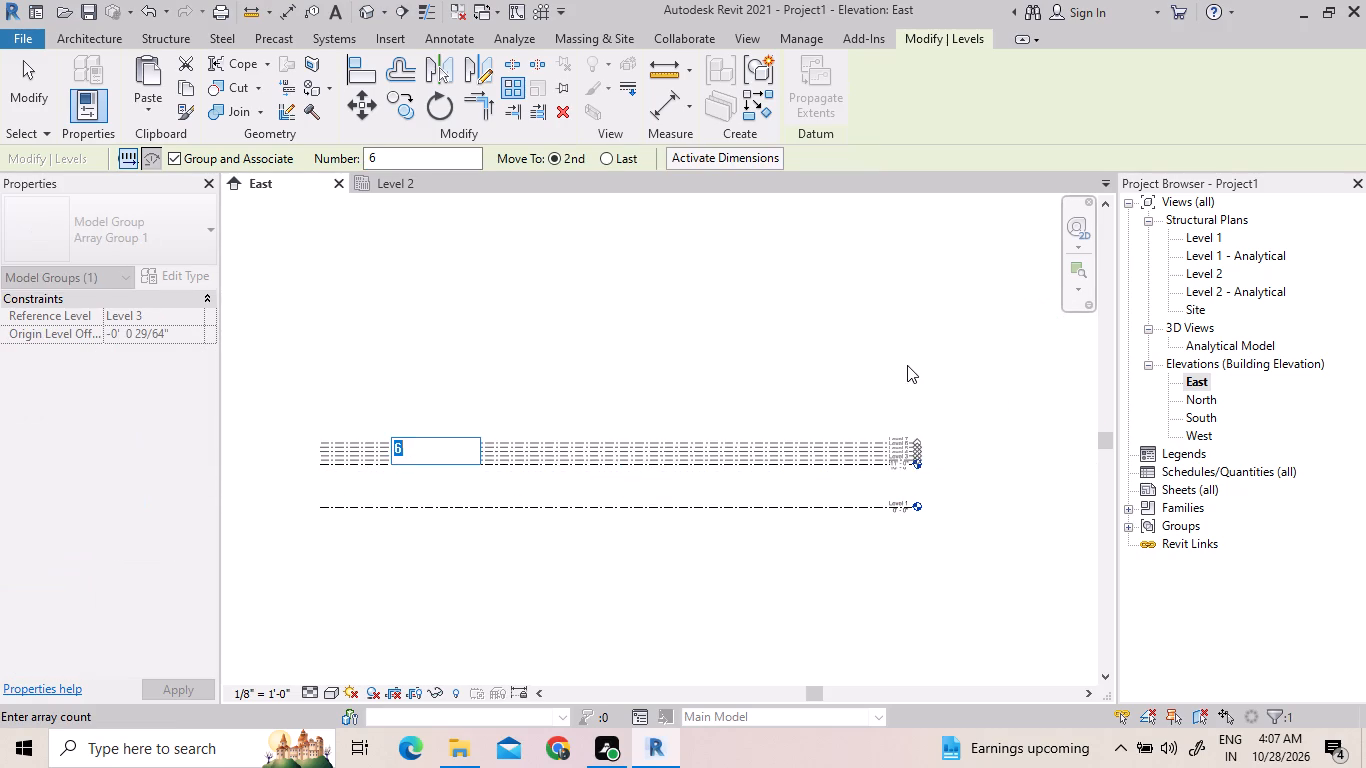
pyautogui.click(741, 461)
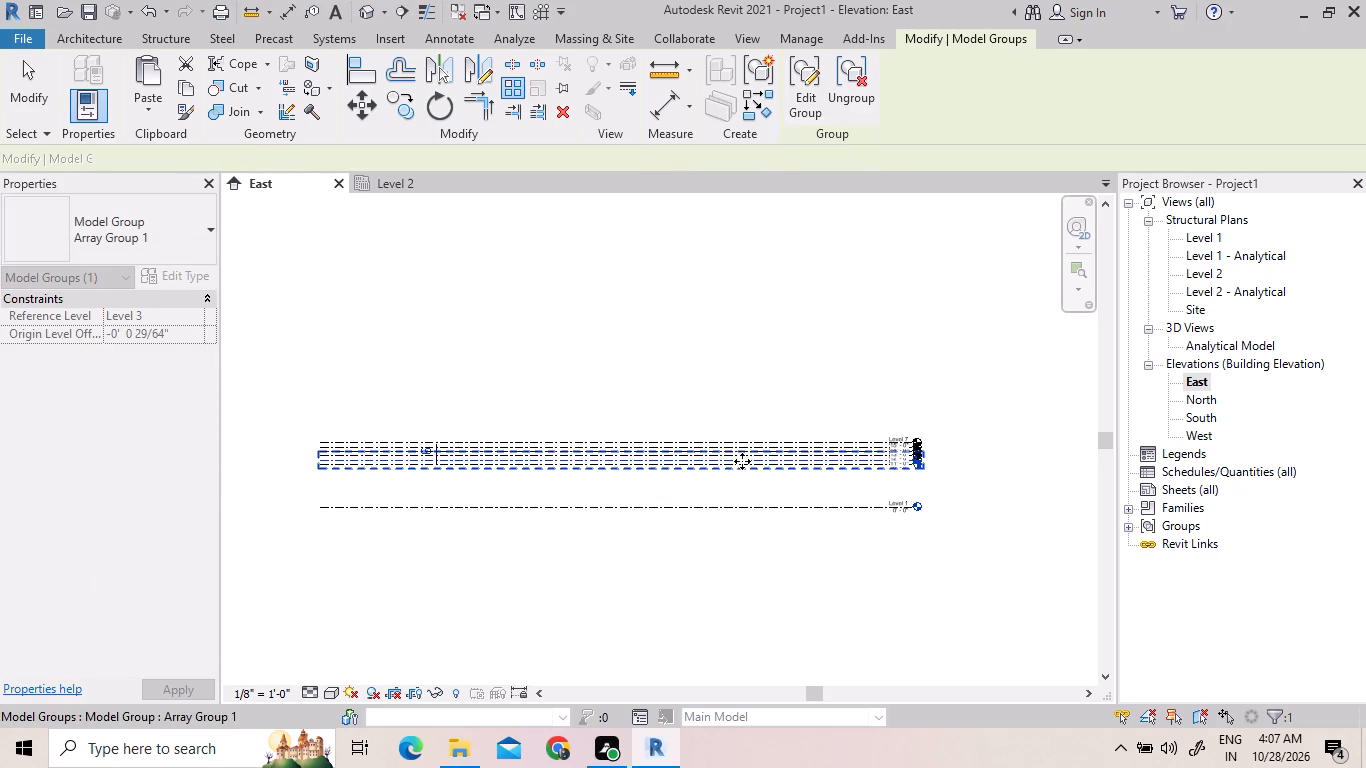
# Examine the arrayed level lines above Level 1, checking their spacing and elevation labels.
pyautogui.scroll(9, 788, 493)
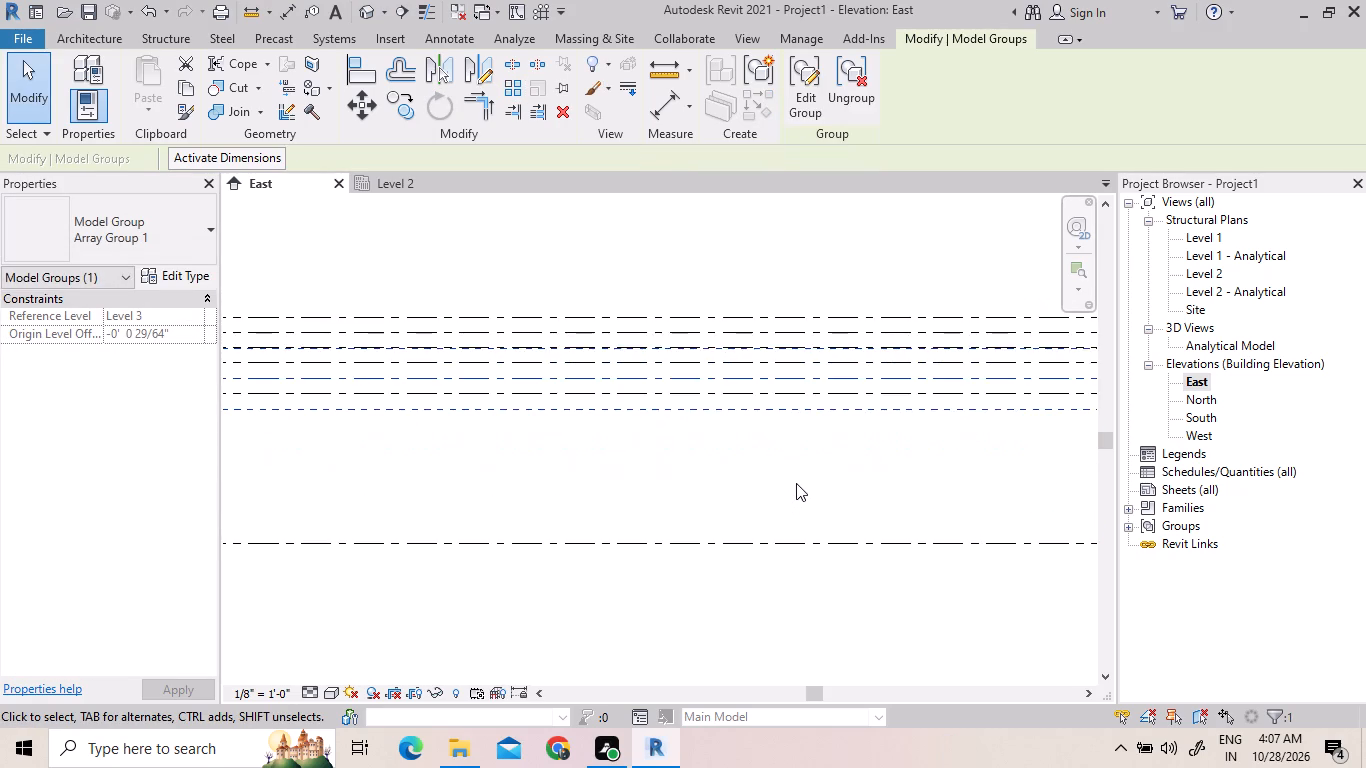
pyautogui.scroll(-6, 796, 483)
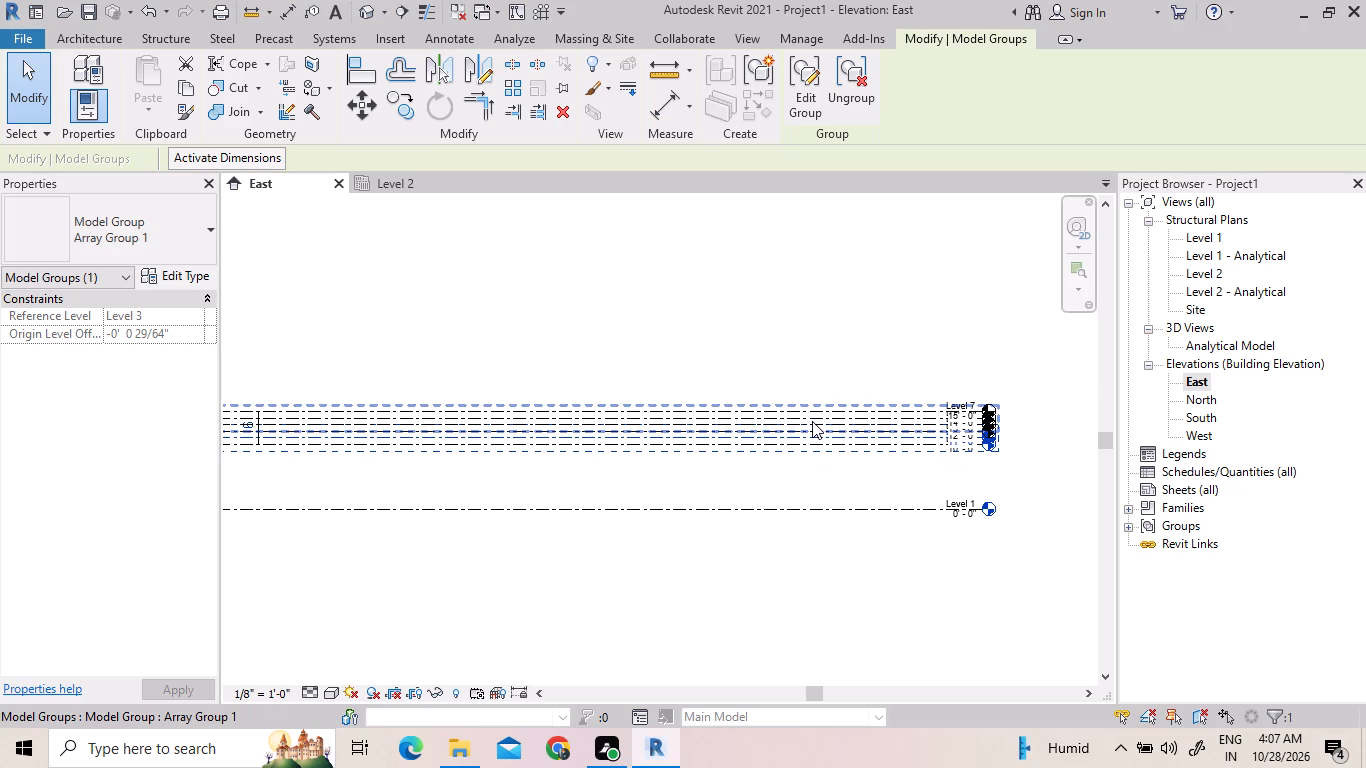
pyautogui.press('Escape')
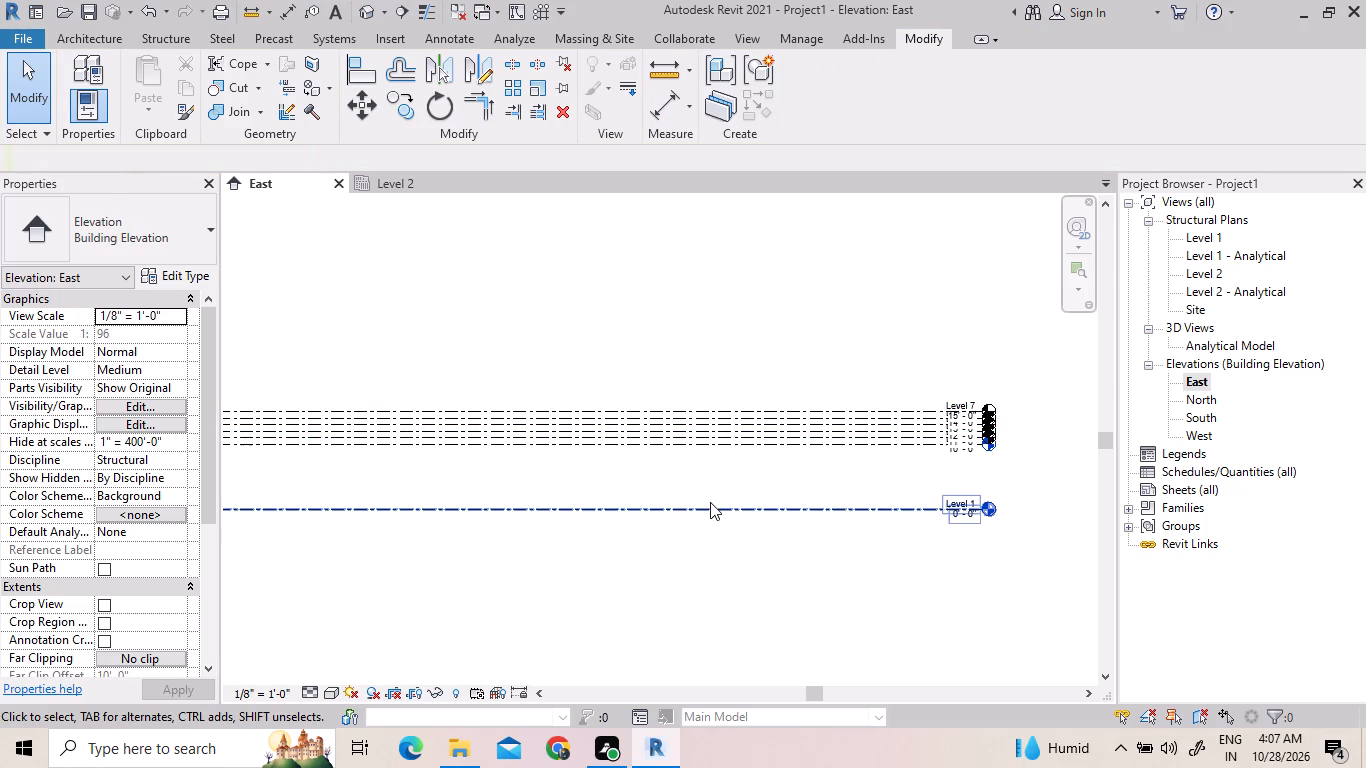
pyautogui.scroll(9, 641, 450)
pyautogui.rightClick(652, 443)
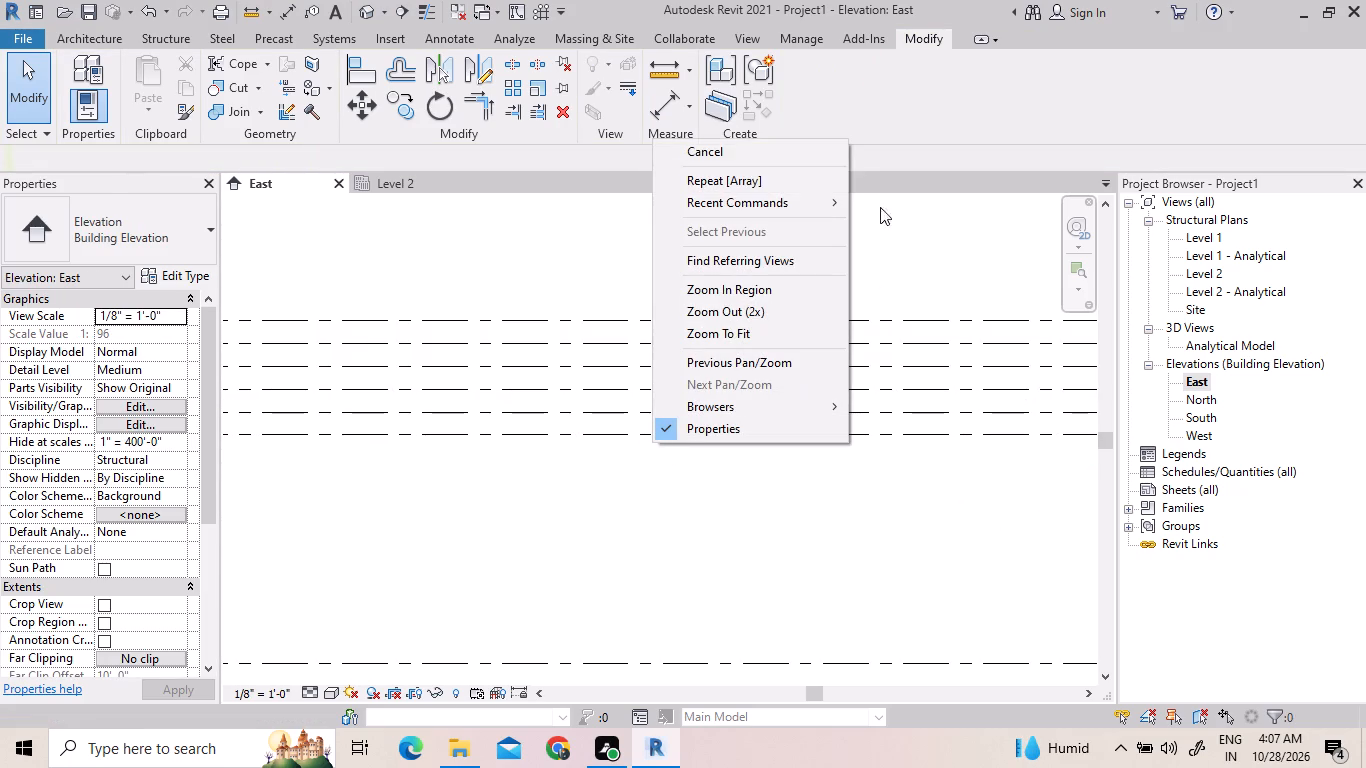
pyautogui.click(710, 148)
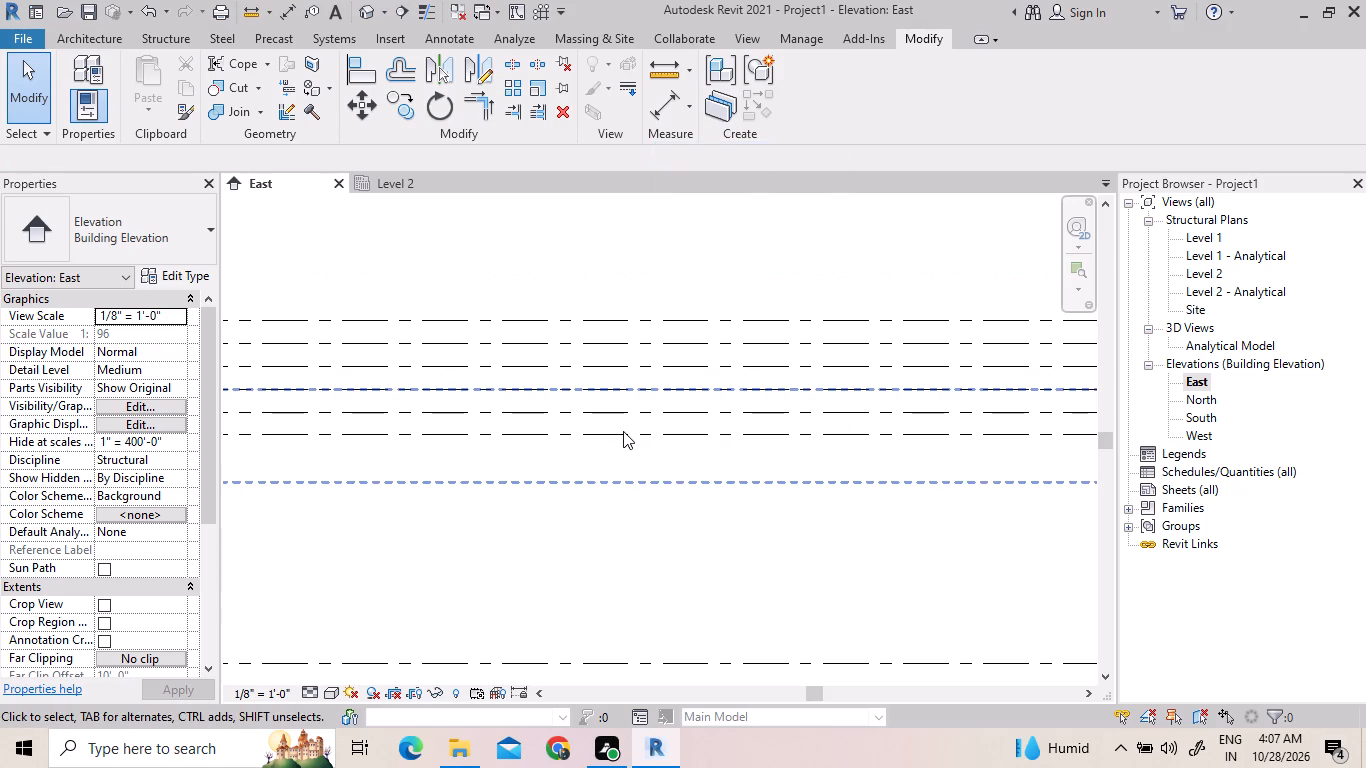
pyautogui.scroll(-9, 623, 431)
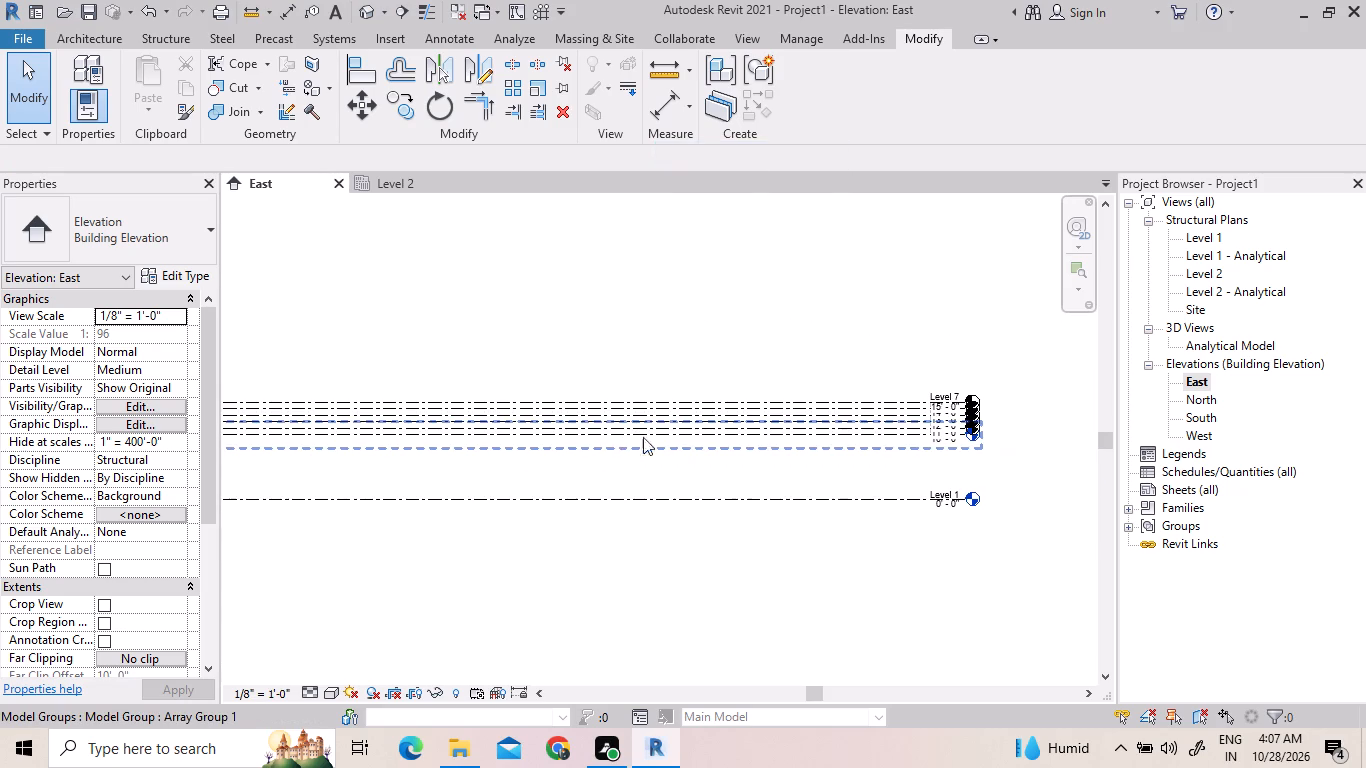
pyautogui.scroll(13, 988, 452)
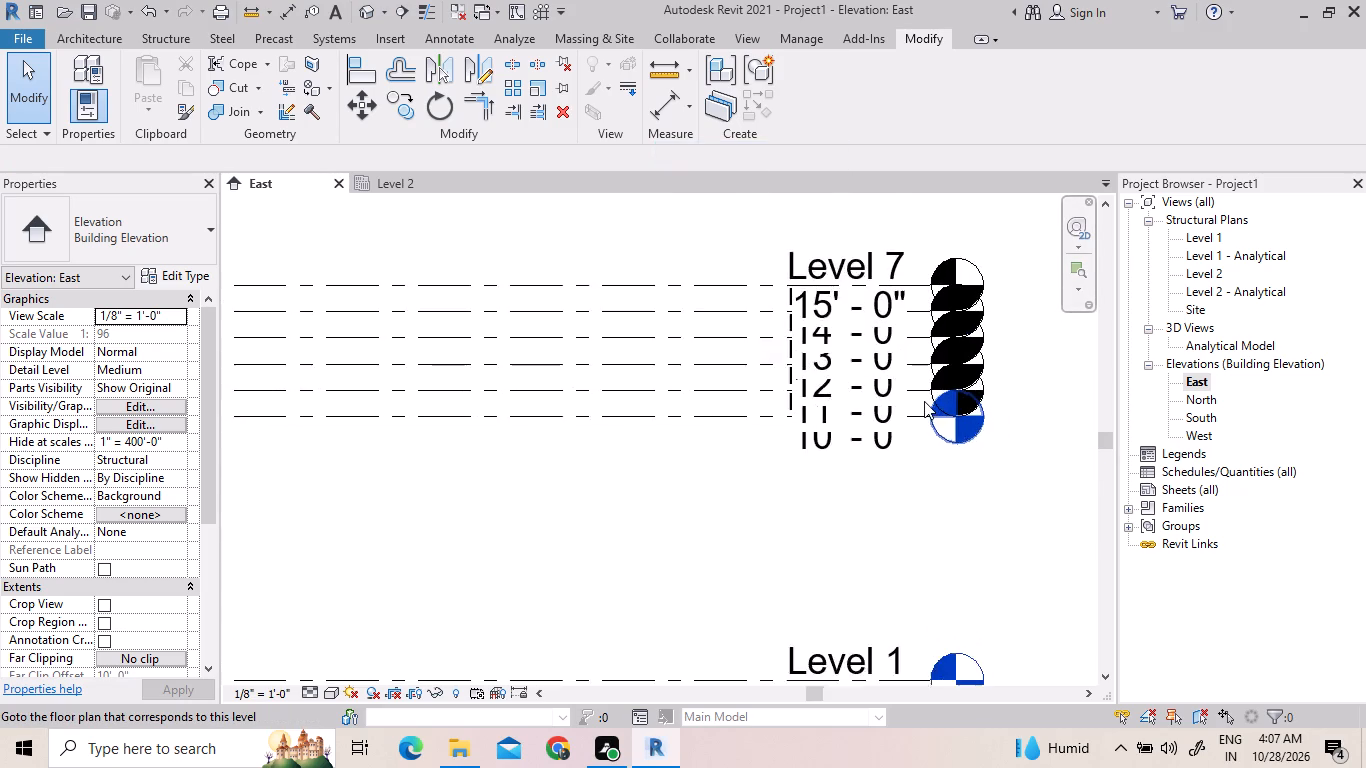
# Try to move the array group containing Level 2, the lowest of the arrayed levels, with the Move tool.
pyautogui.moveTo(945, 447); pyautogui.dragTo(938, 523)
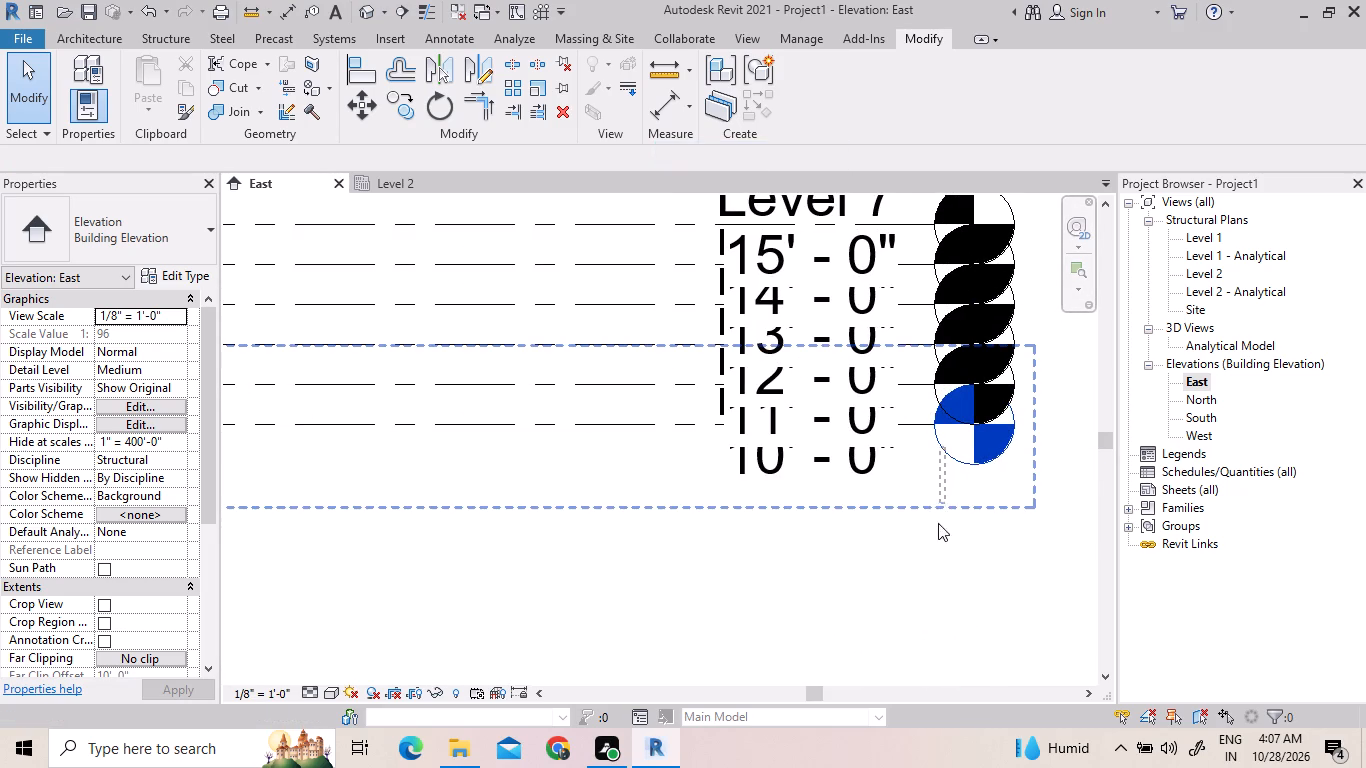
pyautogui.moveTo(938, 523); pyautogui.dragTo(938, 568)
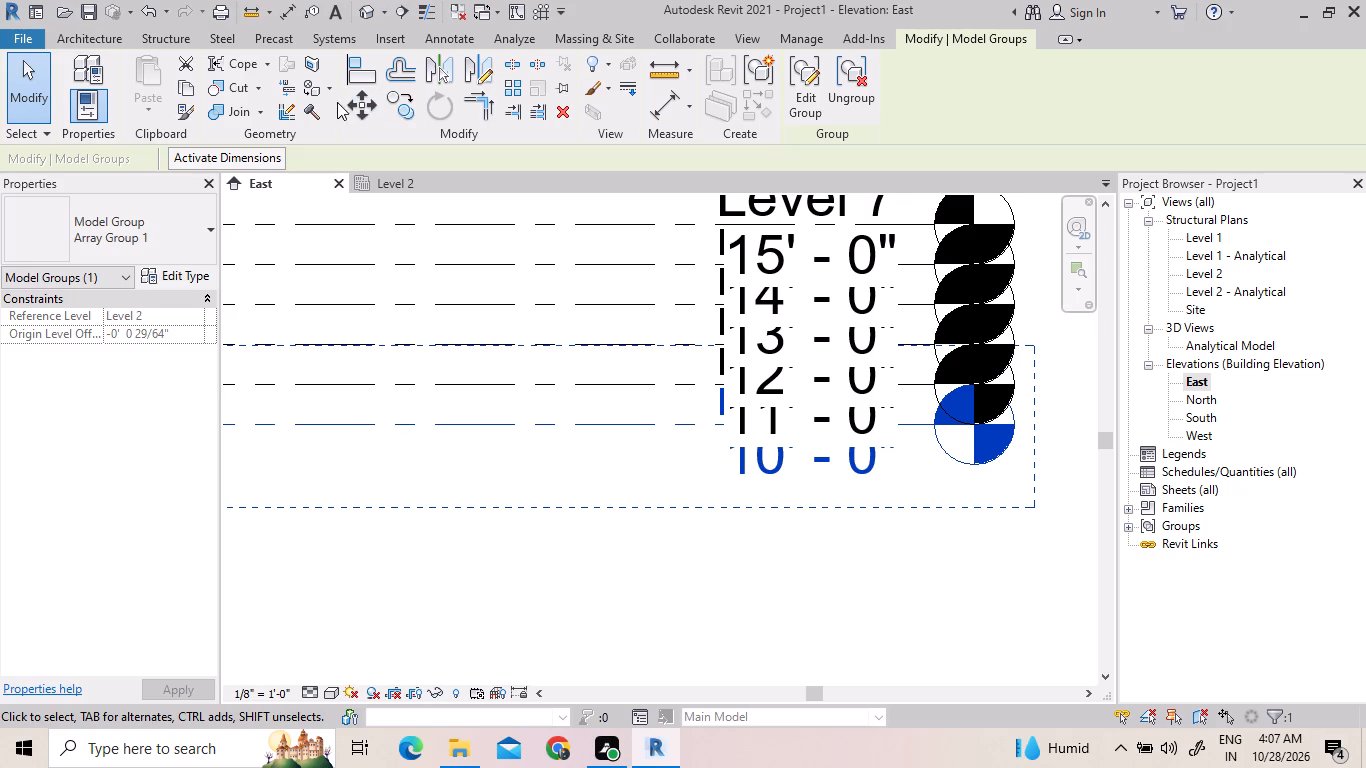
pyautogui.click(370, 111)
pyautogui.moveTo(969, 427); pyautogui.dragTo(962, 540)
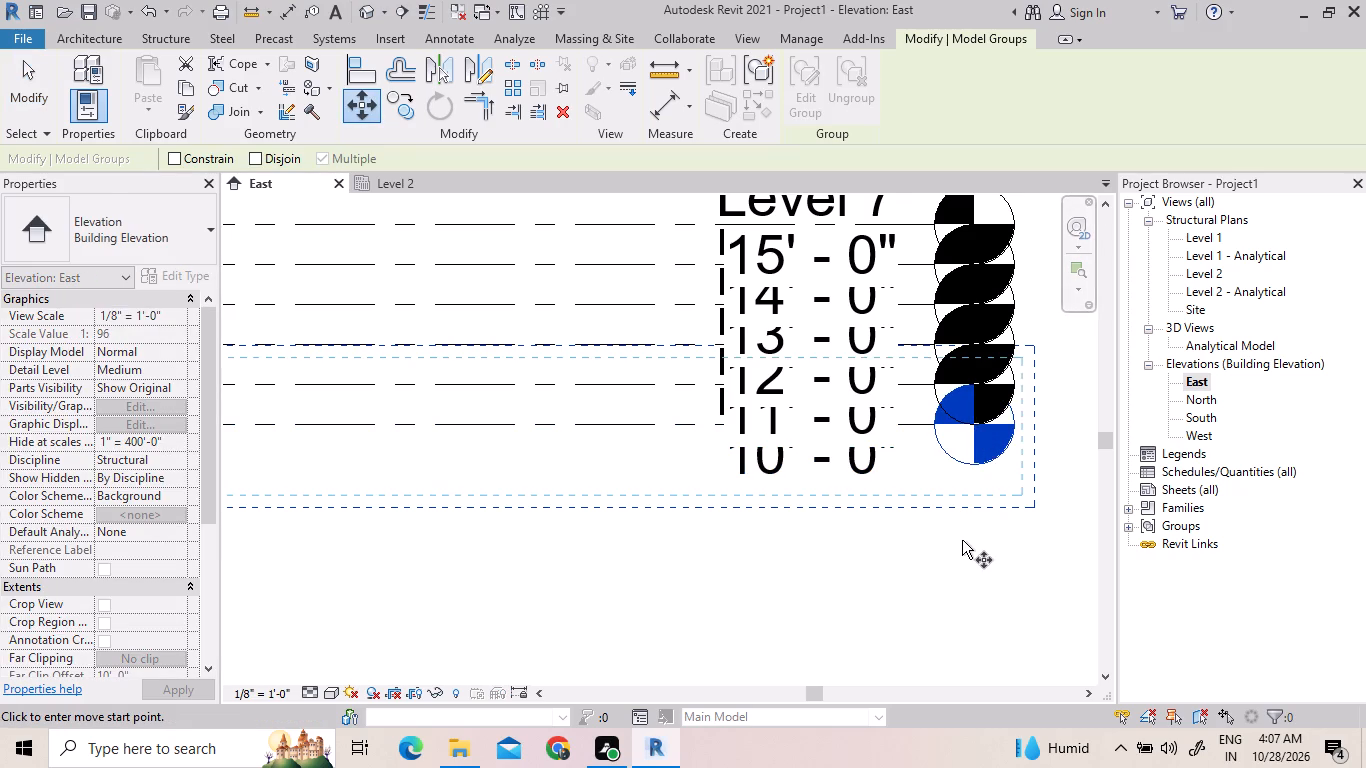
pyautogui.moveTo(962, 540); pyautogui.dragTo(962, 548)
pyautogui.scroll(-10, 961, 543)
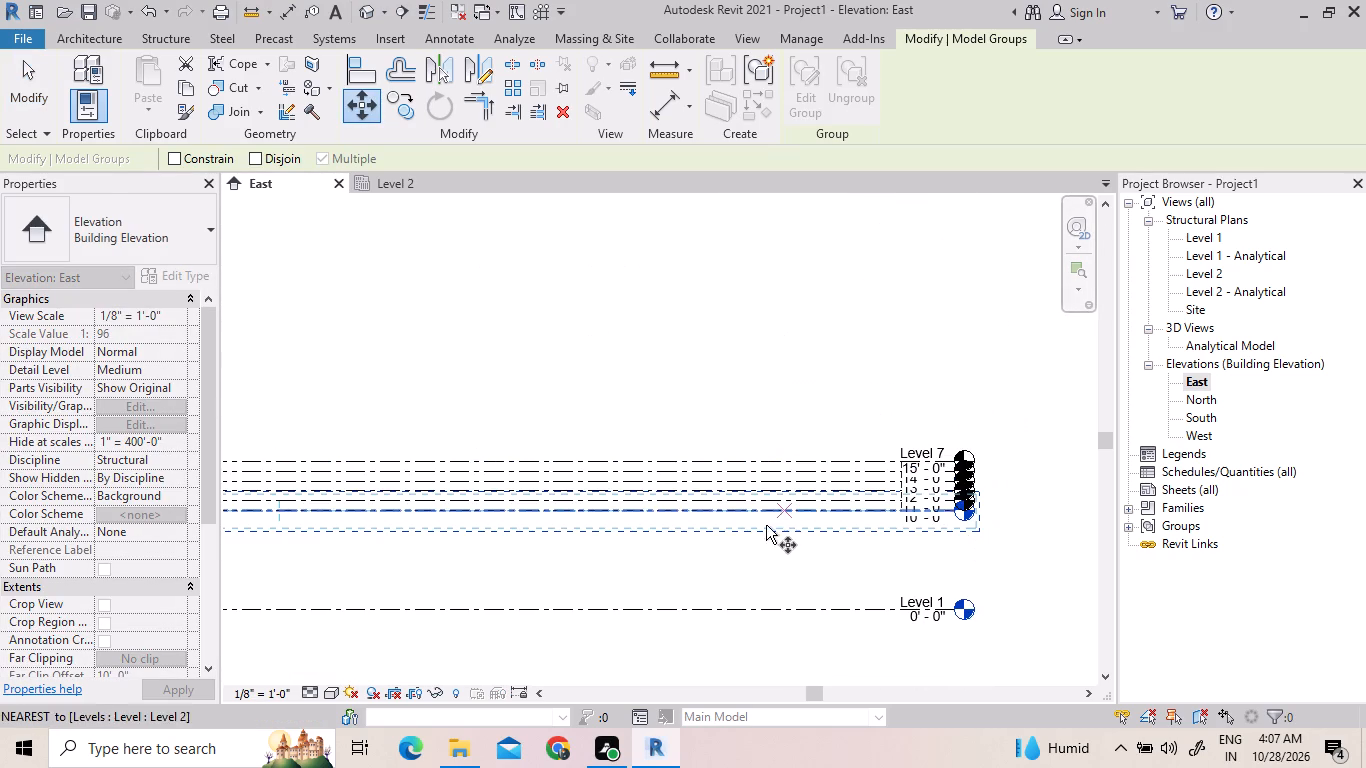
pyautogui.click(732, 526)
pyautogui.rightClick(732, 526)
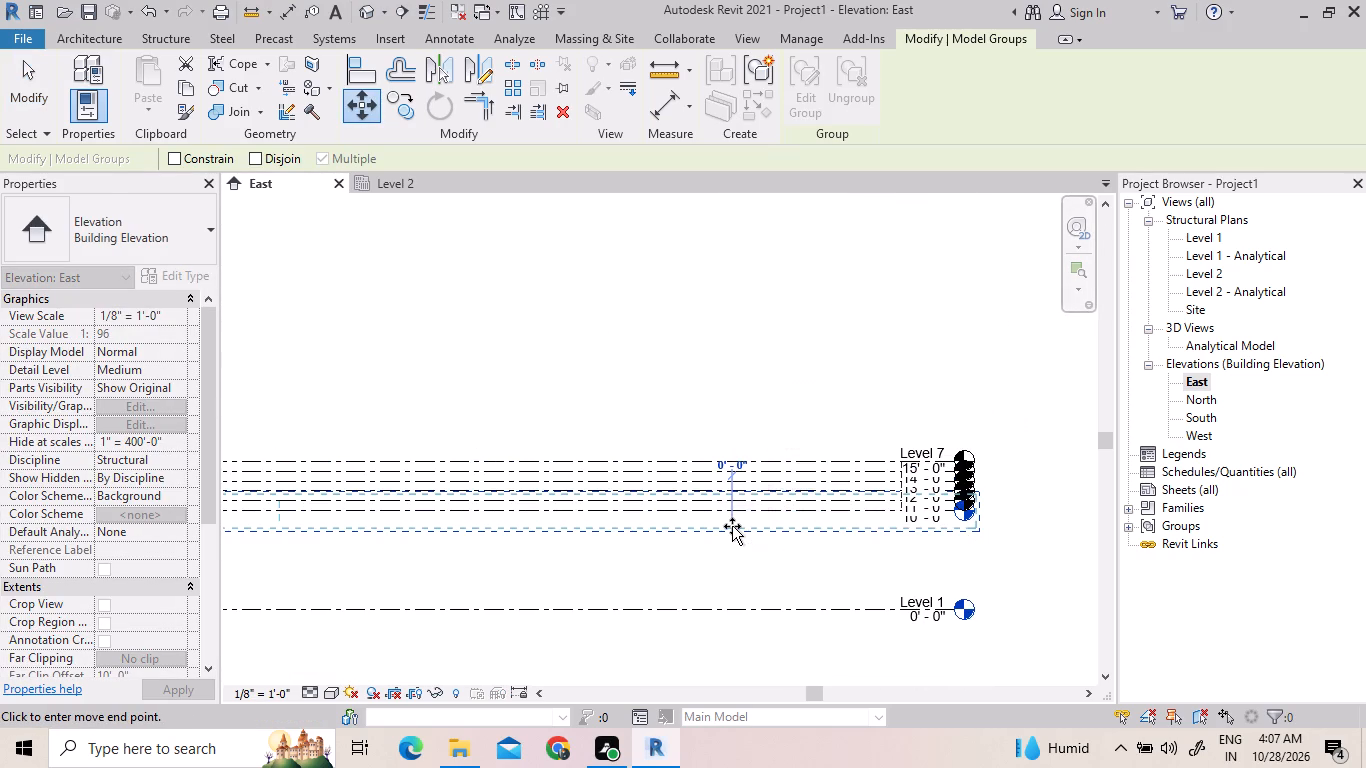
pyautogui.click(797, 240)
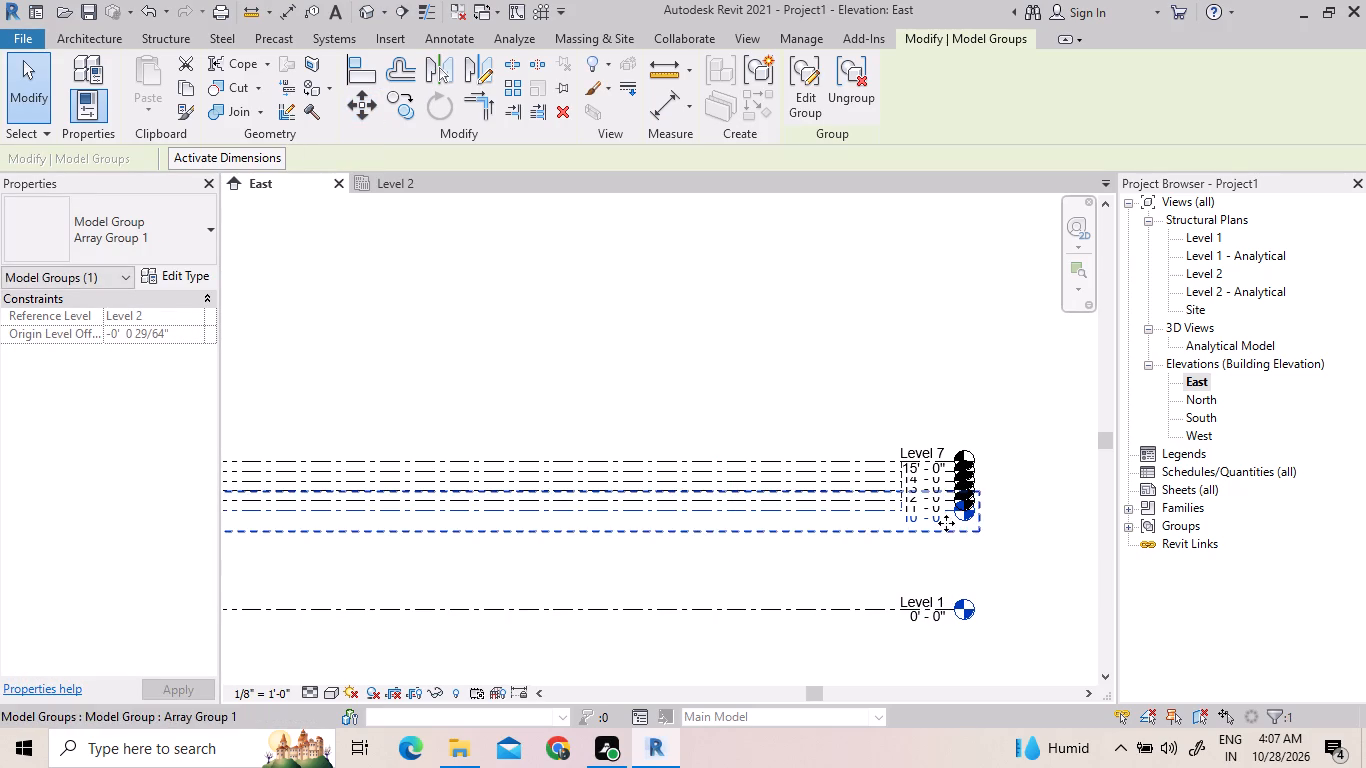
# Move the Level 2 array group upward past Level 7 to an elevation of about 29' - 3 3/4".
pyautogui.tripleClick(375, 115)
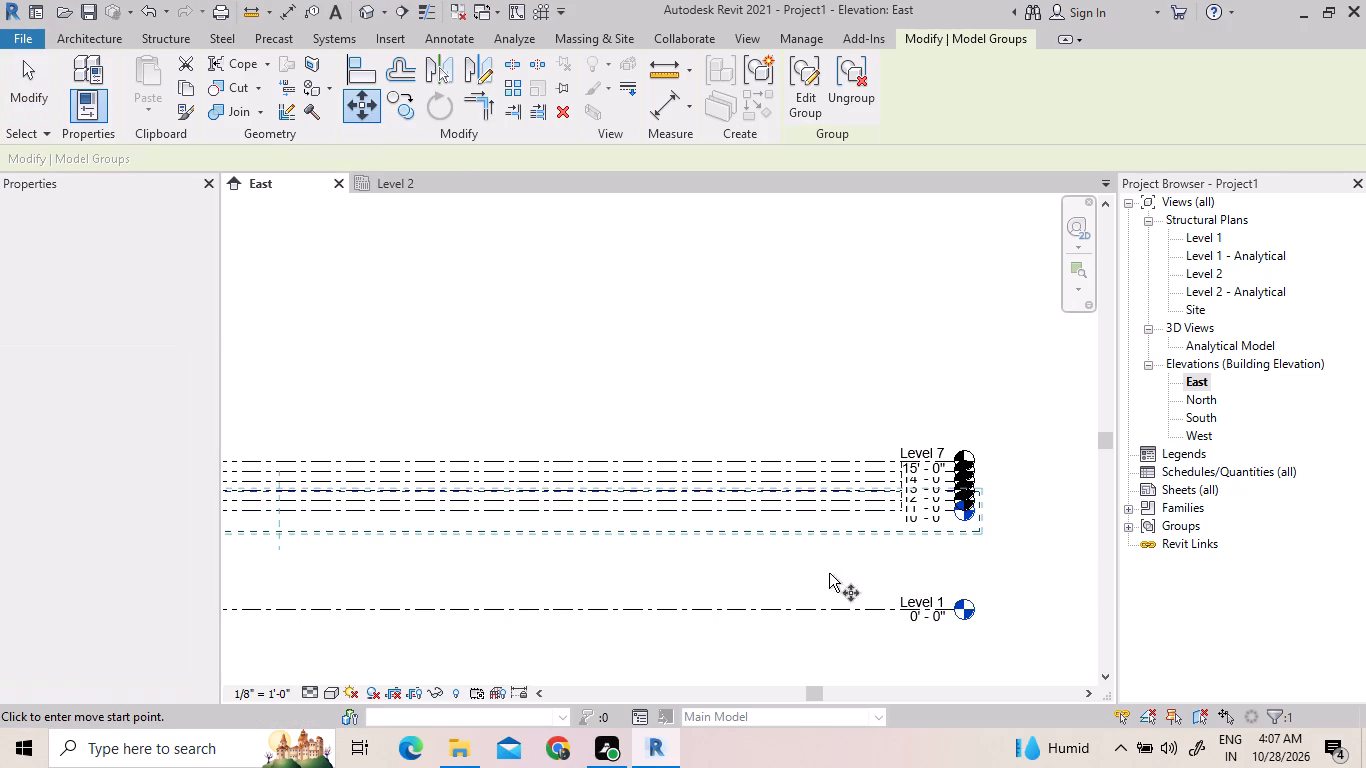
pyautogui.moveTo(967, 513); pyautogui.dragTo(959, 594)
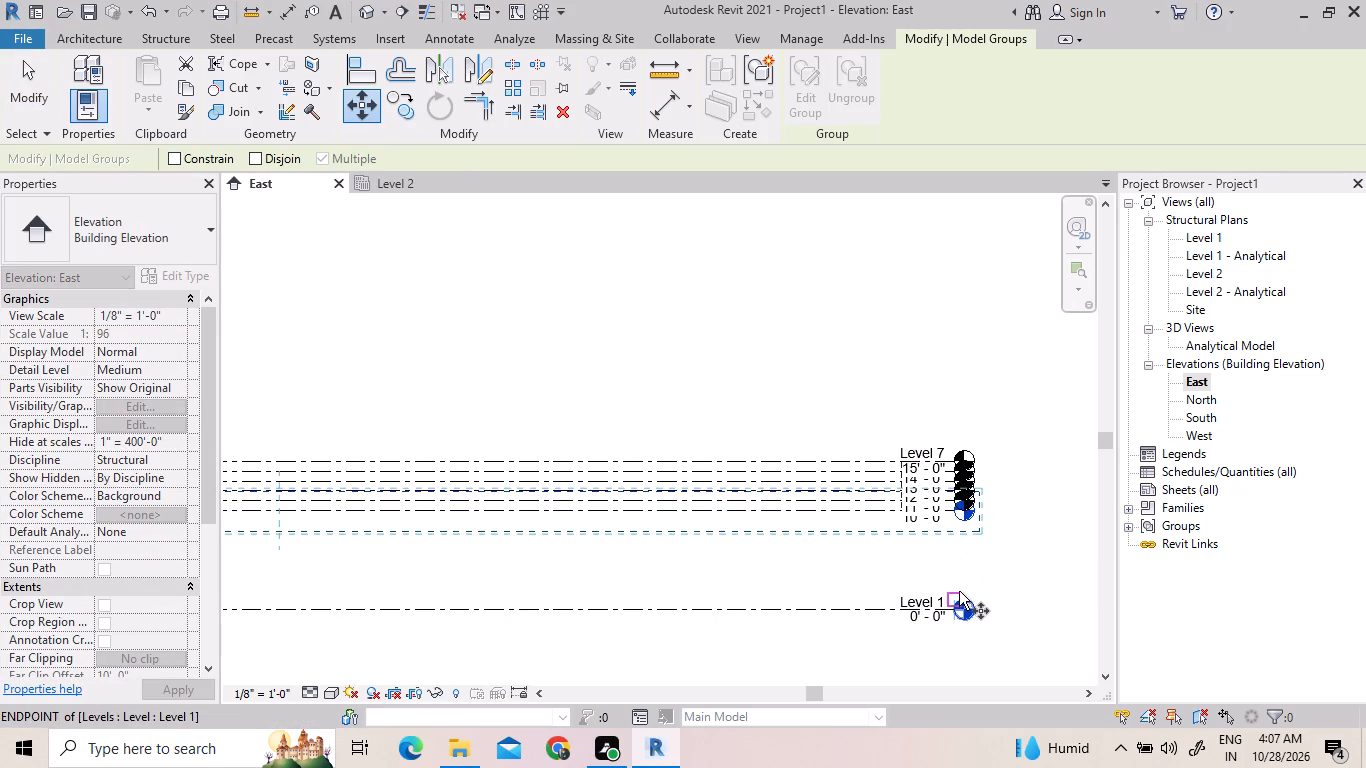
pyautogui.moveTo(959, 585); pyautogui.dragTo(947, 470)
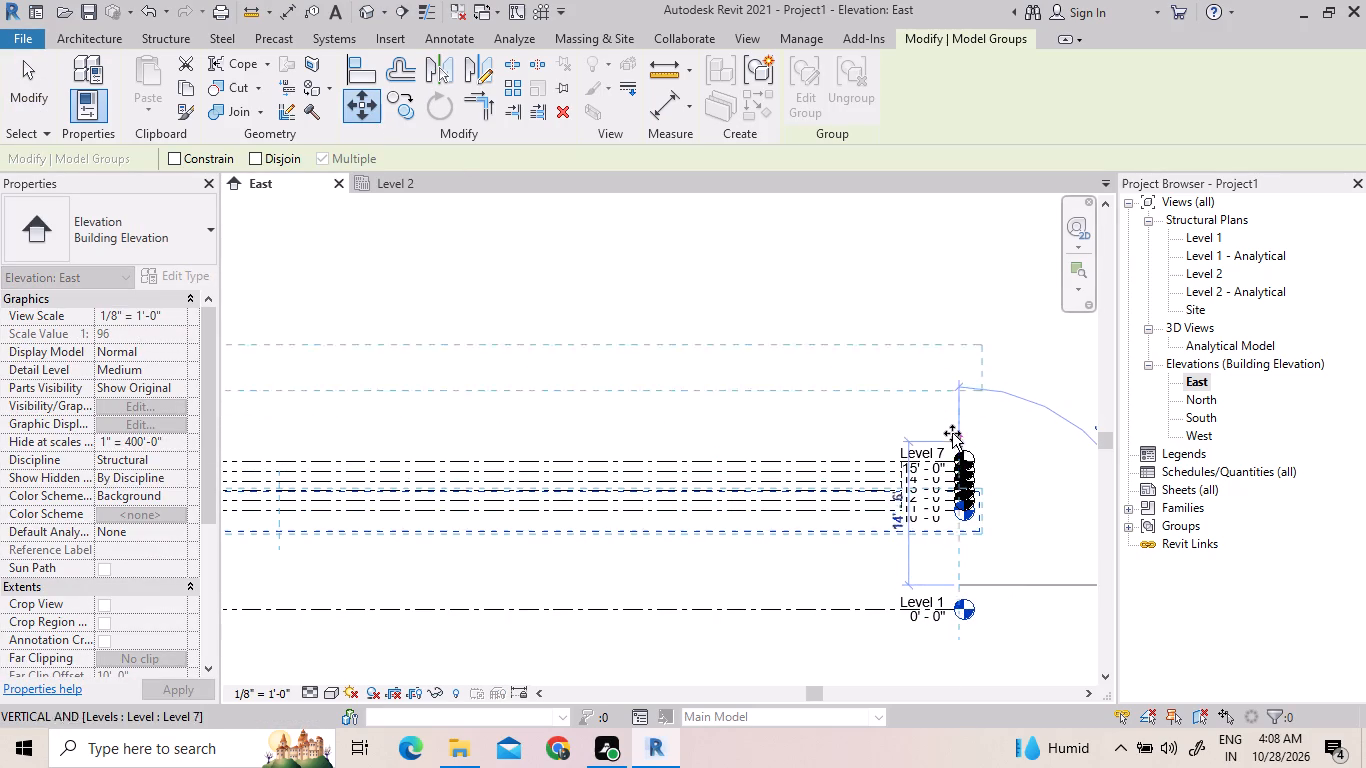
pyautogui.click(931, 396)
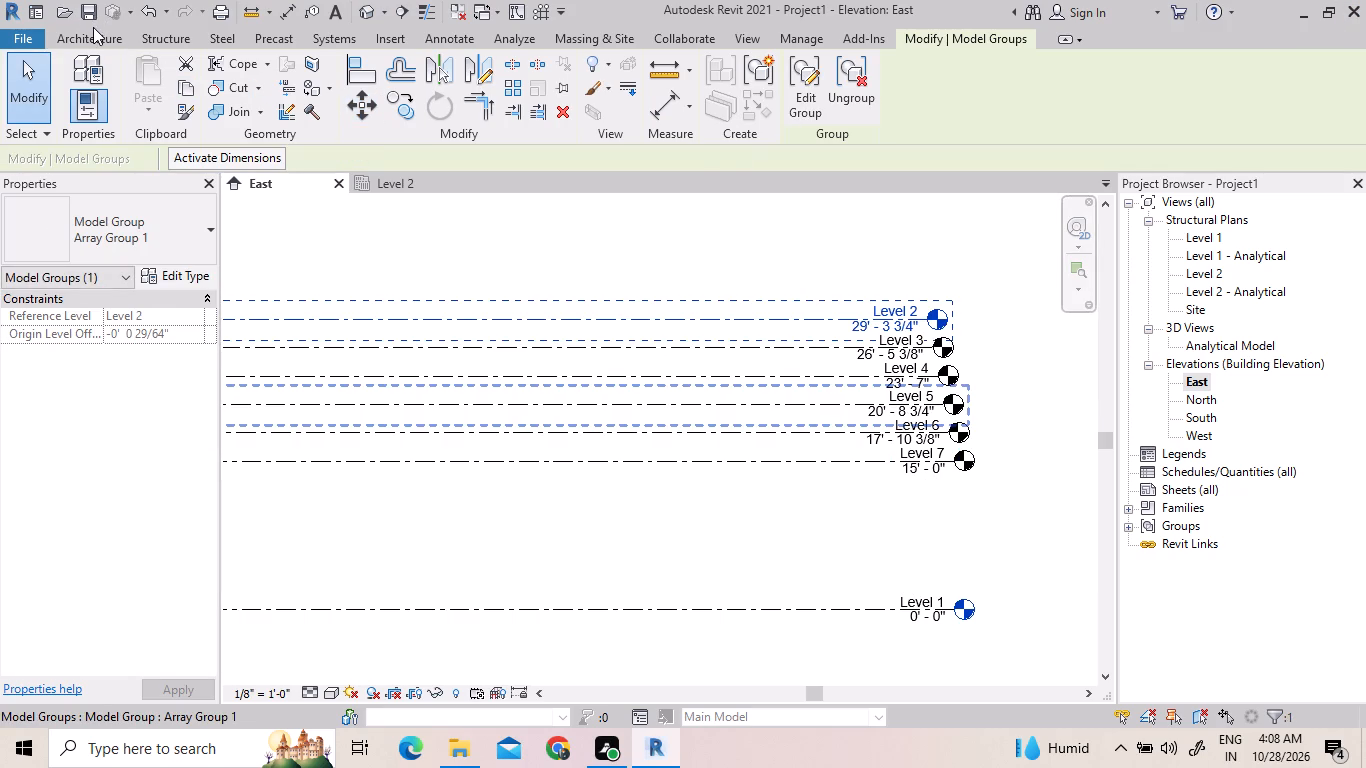
# Undo the group move and the level array until only Level 1 and Level 2 remain.
pyautogui.tripleClick(137, 6)
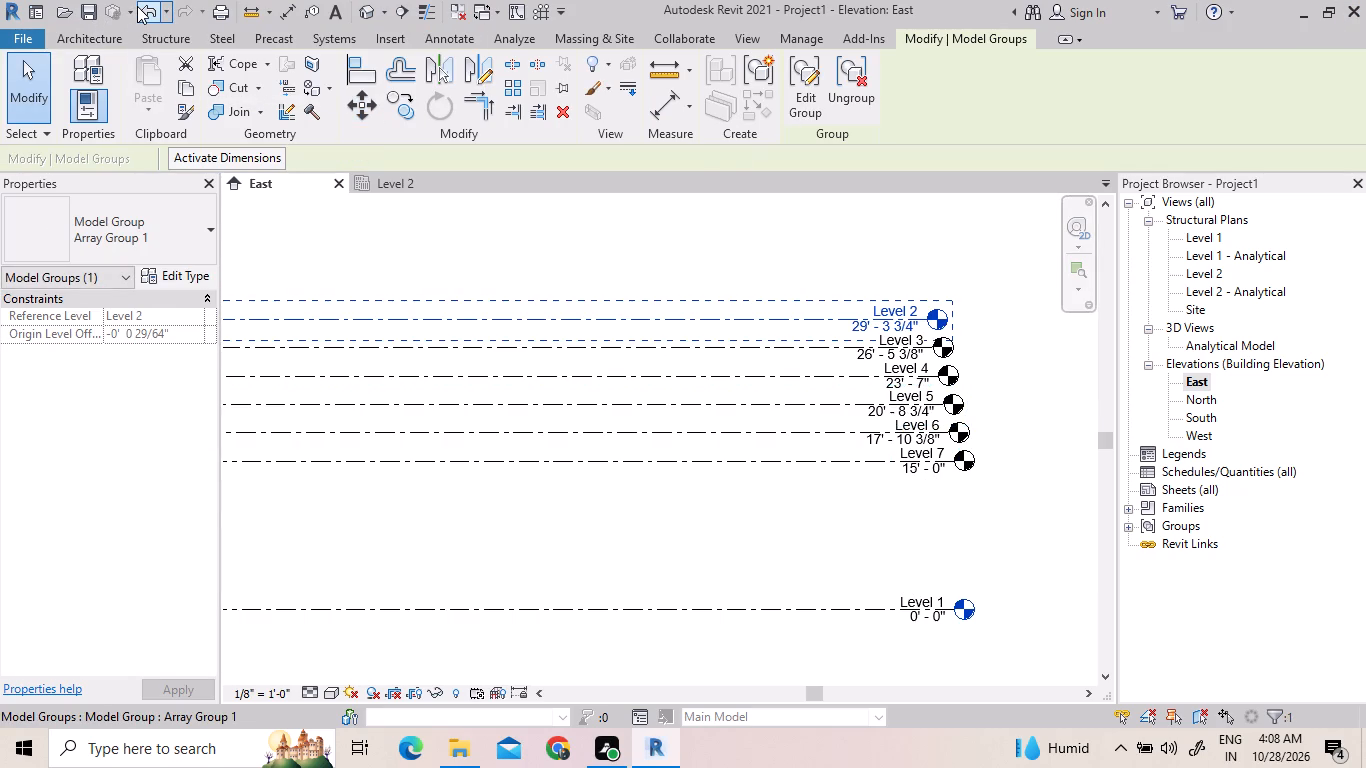
pyautogui.doubleClick(137, 6)
pyautogui.click(137, 6)
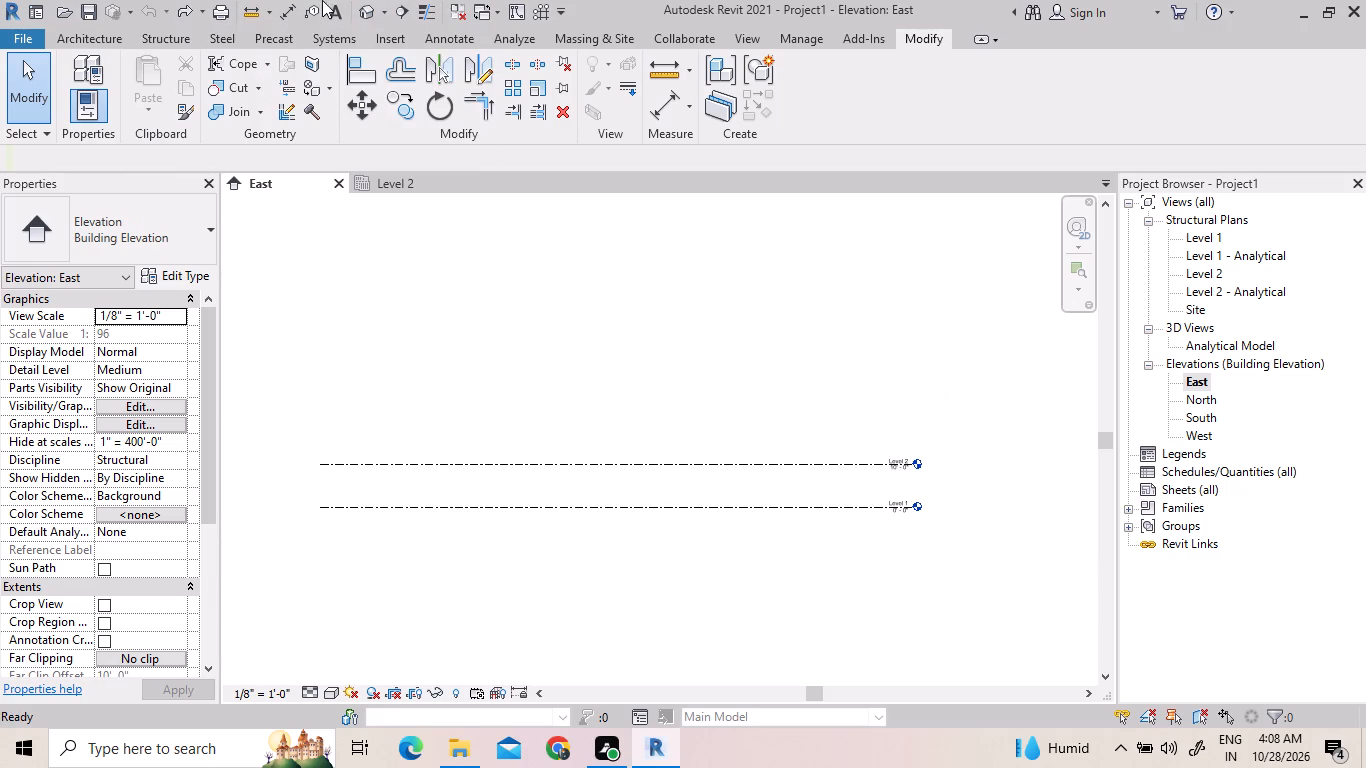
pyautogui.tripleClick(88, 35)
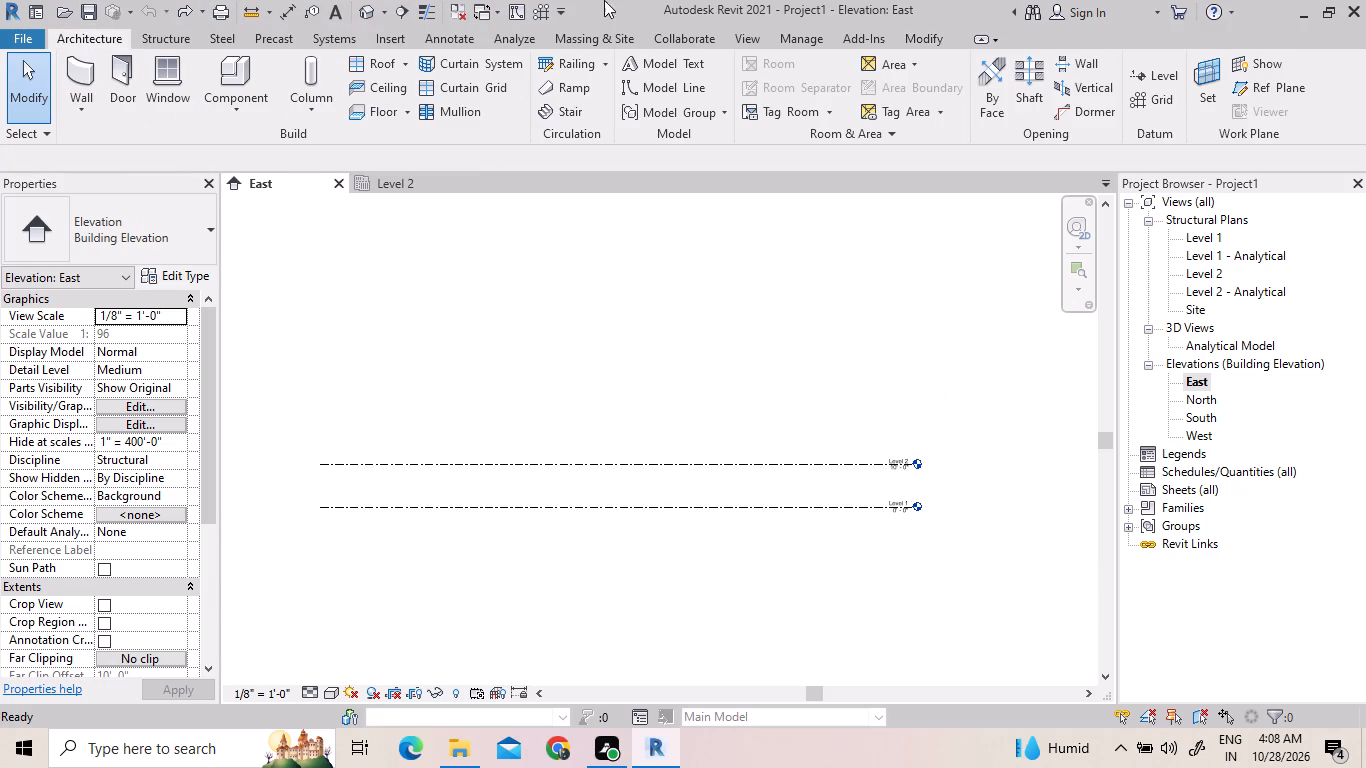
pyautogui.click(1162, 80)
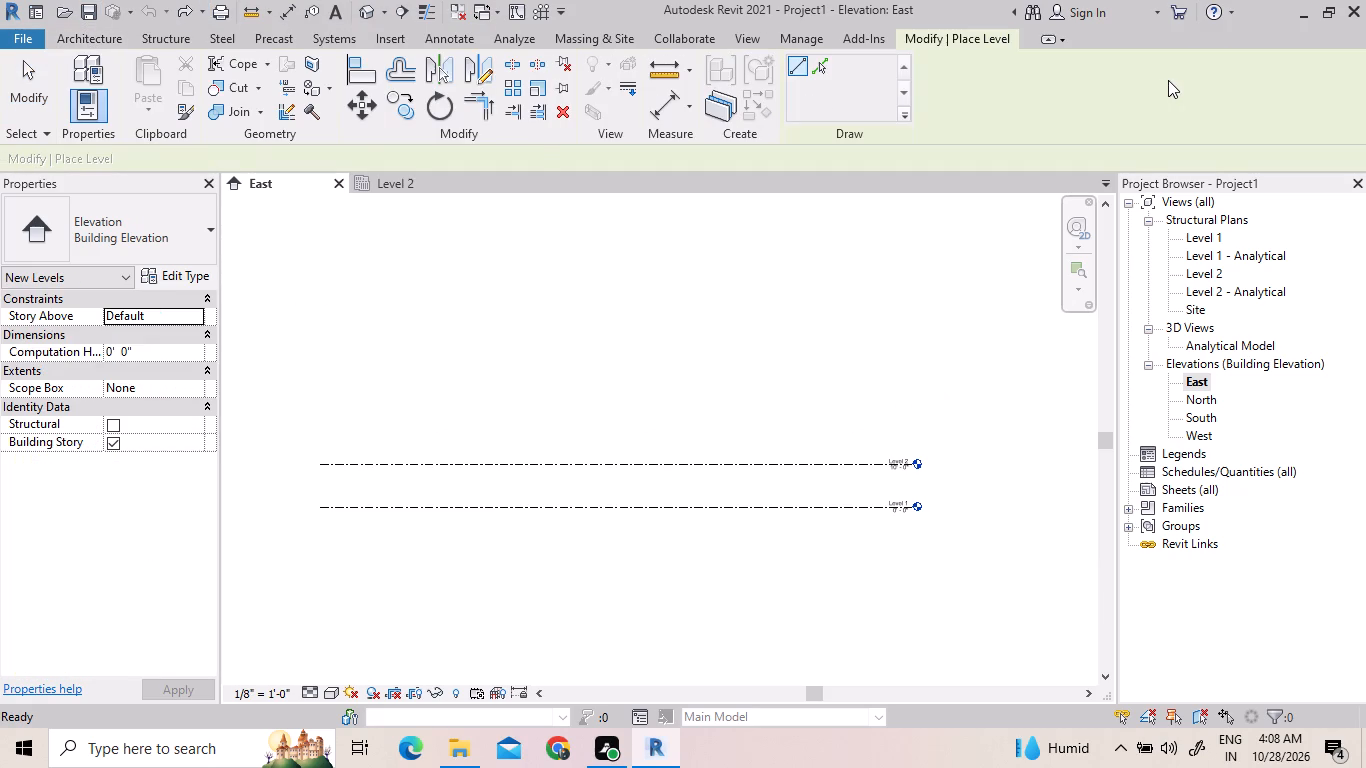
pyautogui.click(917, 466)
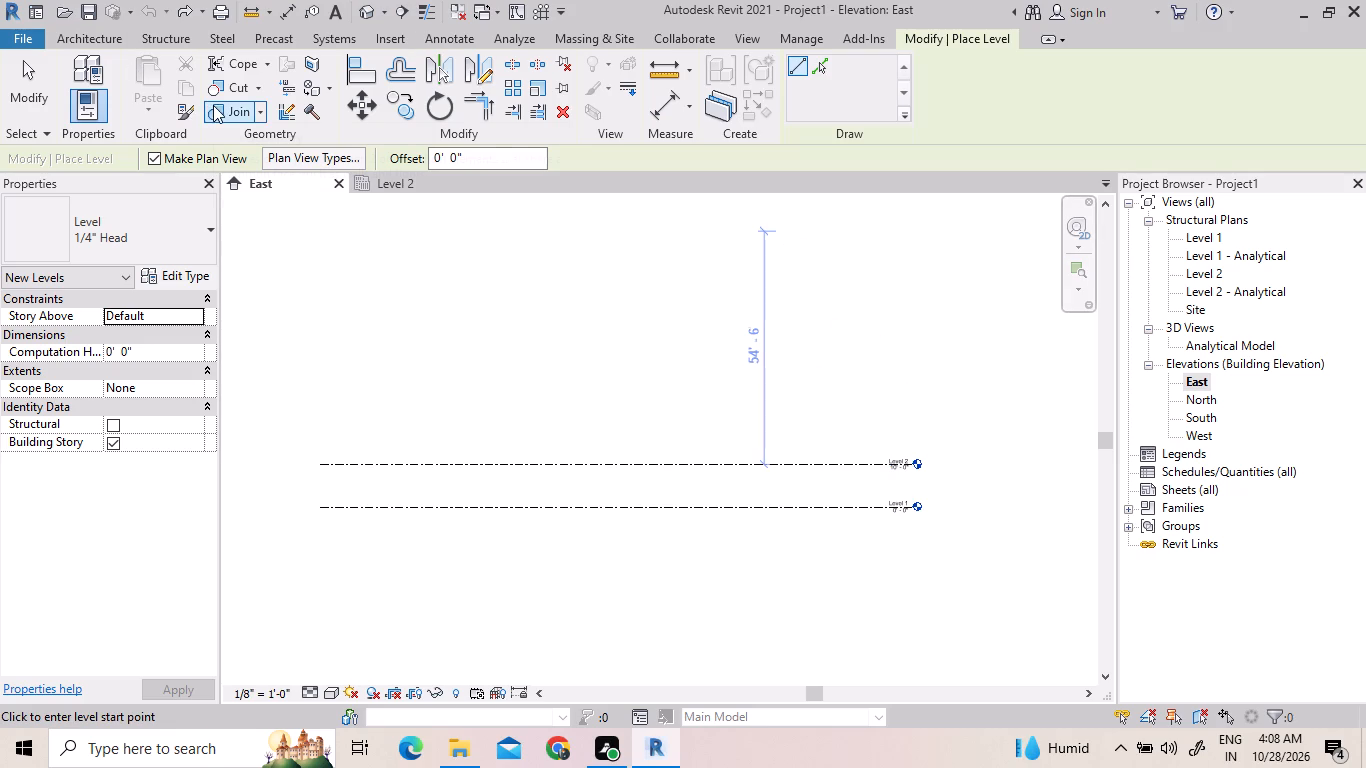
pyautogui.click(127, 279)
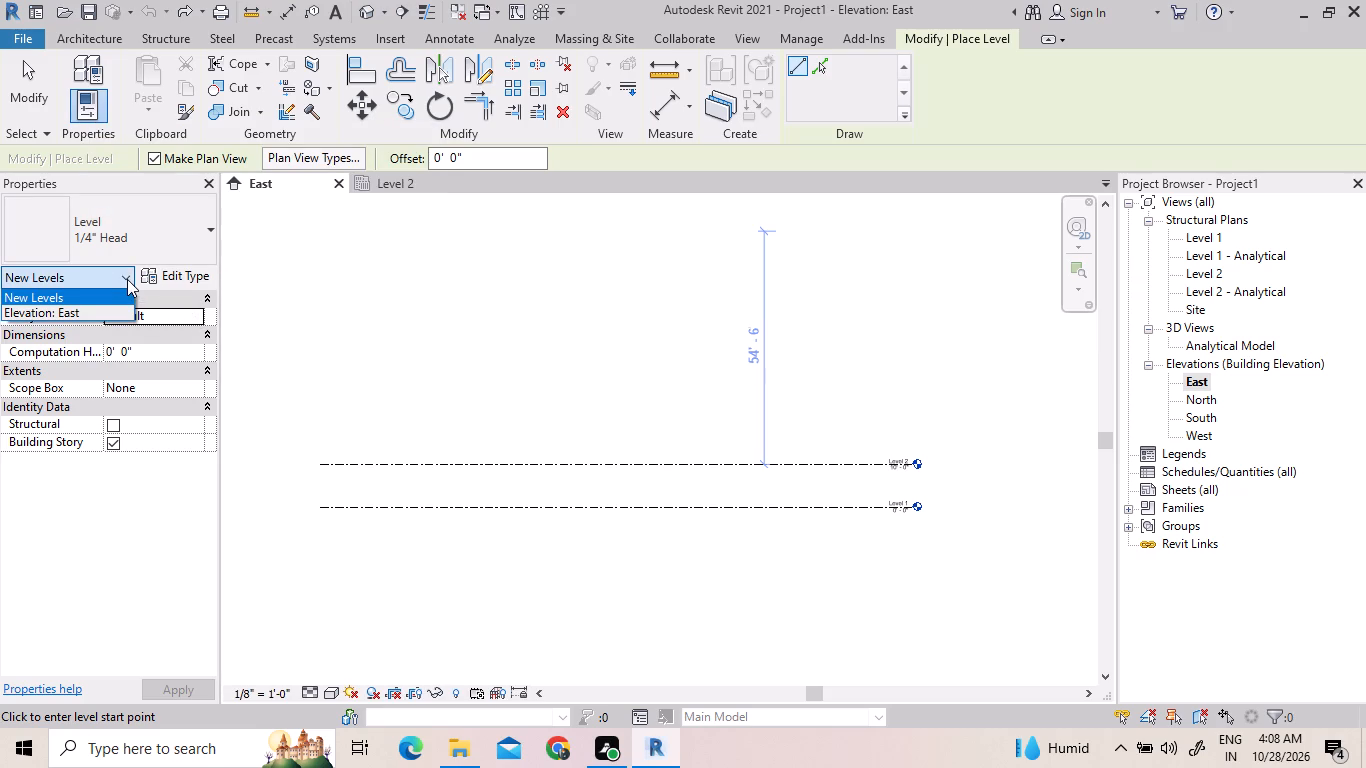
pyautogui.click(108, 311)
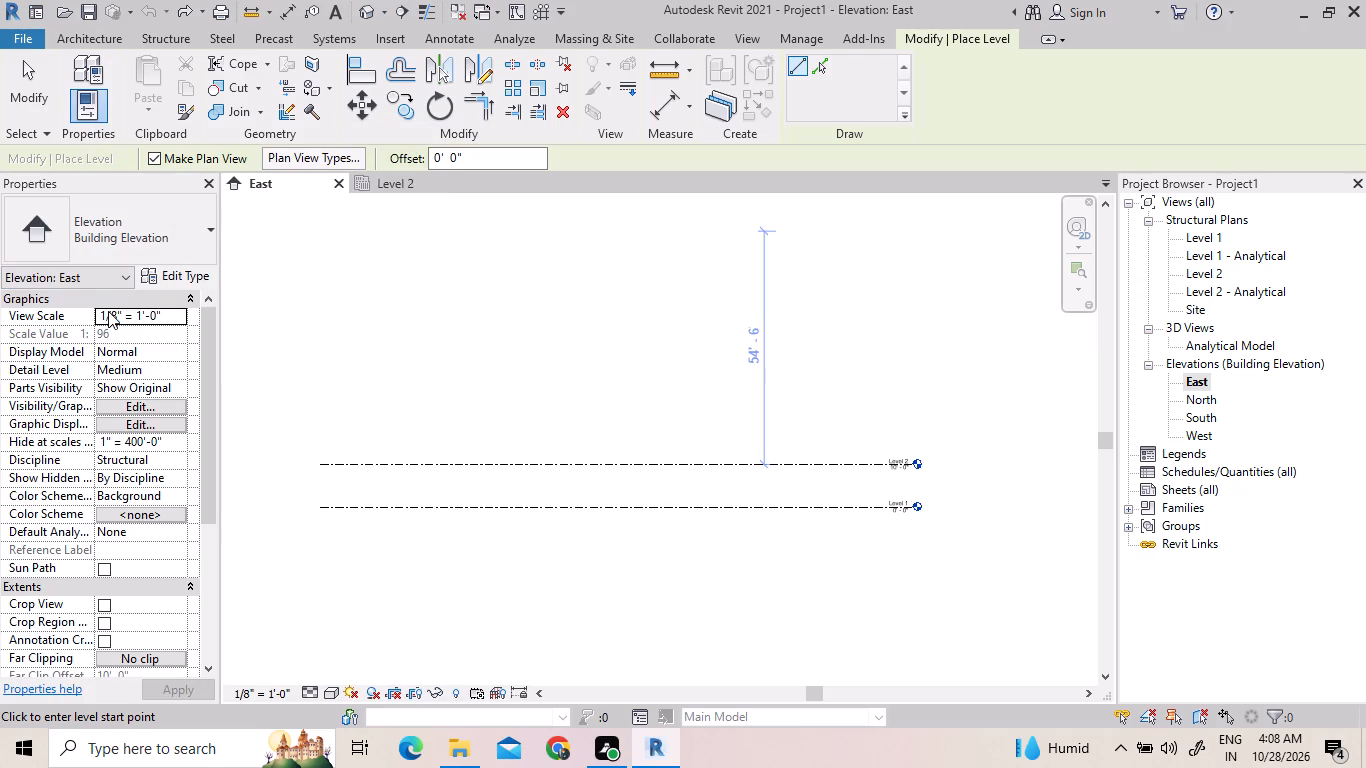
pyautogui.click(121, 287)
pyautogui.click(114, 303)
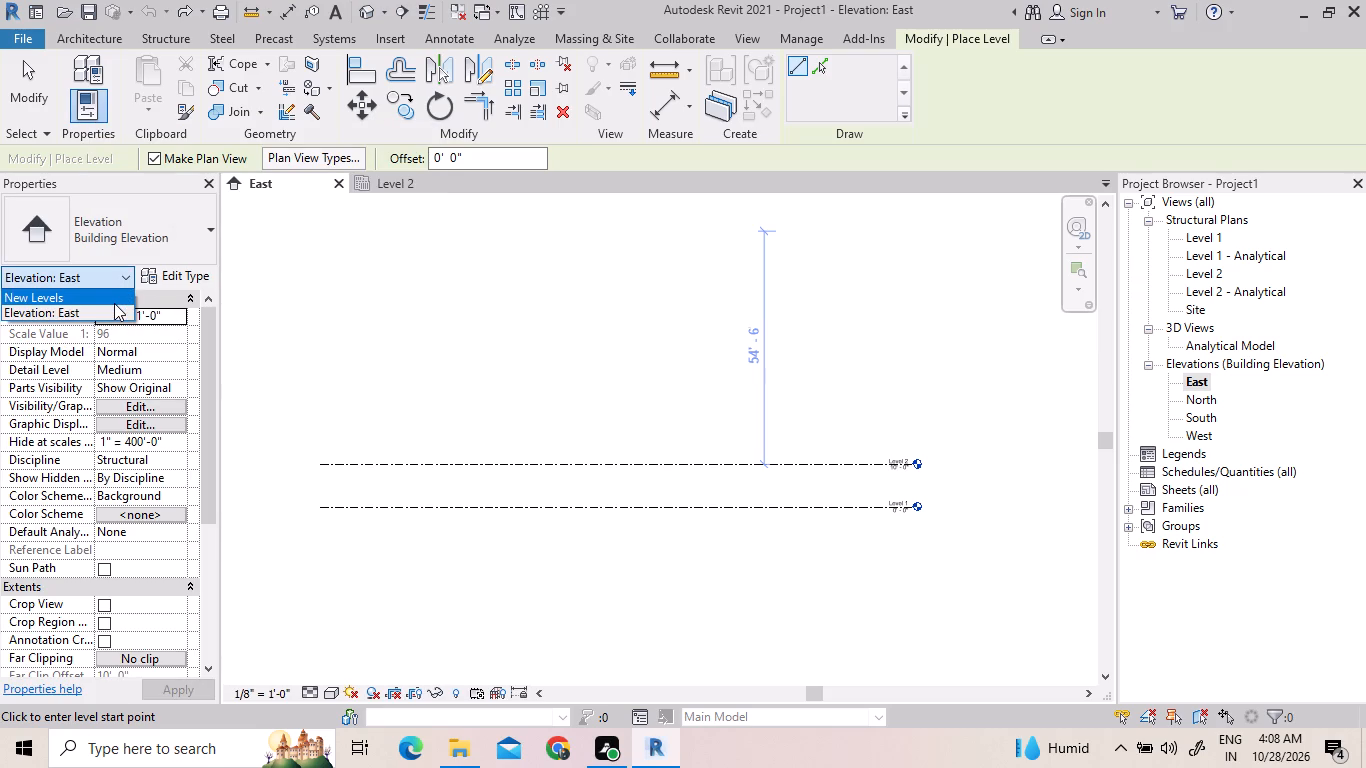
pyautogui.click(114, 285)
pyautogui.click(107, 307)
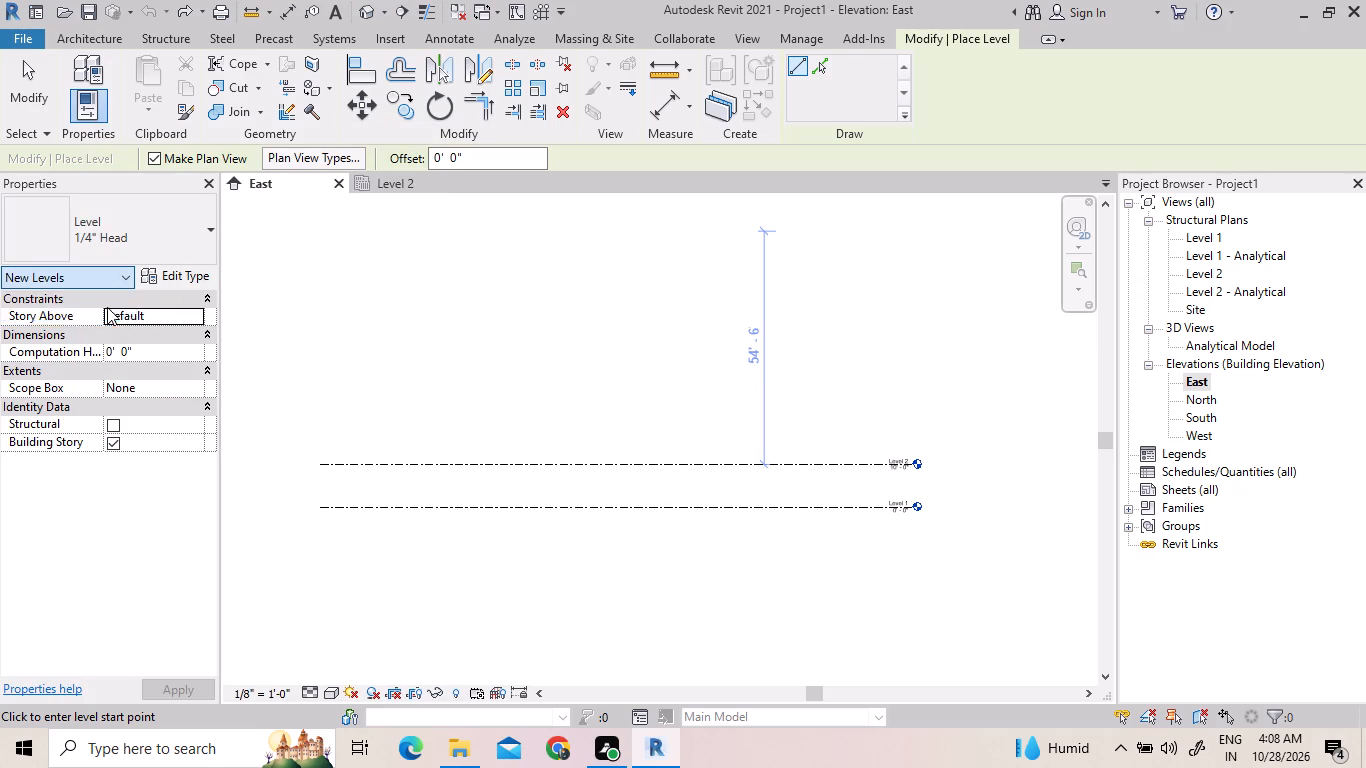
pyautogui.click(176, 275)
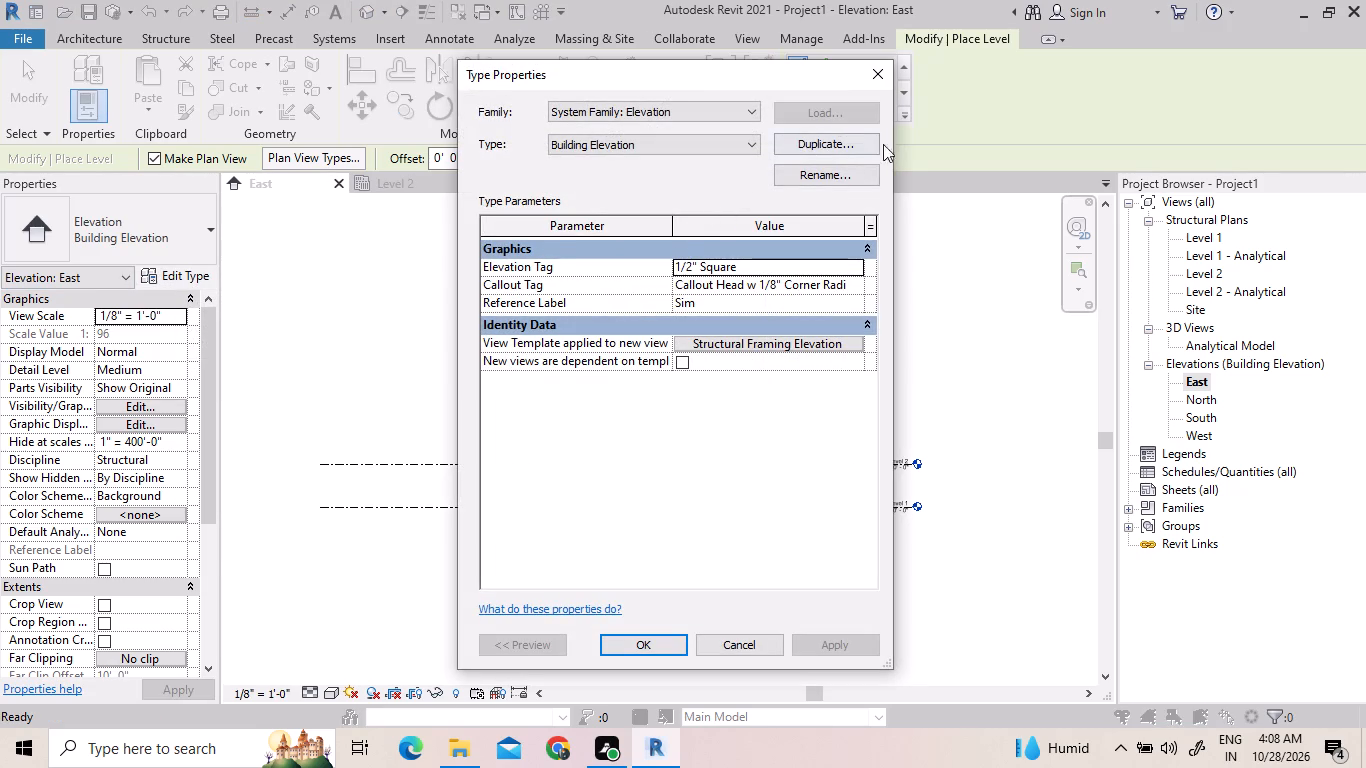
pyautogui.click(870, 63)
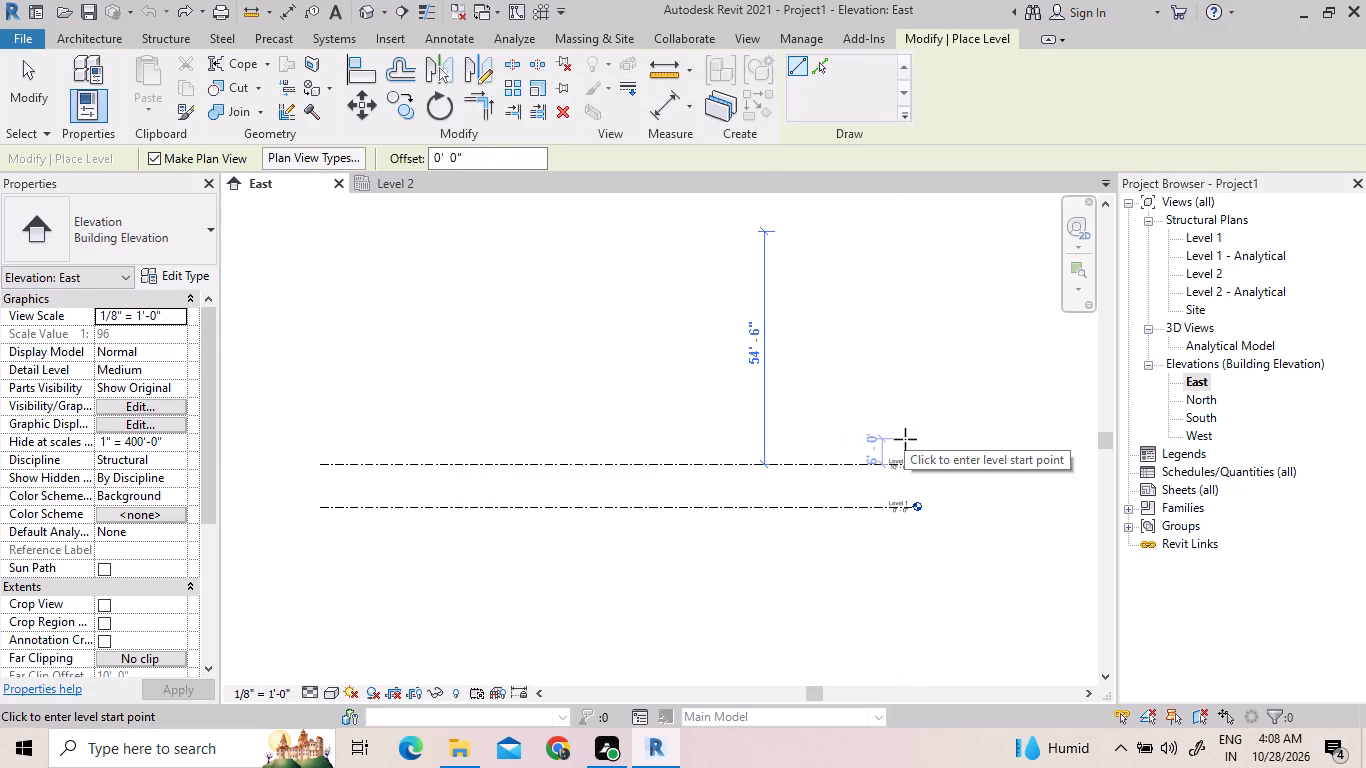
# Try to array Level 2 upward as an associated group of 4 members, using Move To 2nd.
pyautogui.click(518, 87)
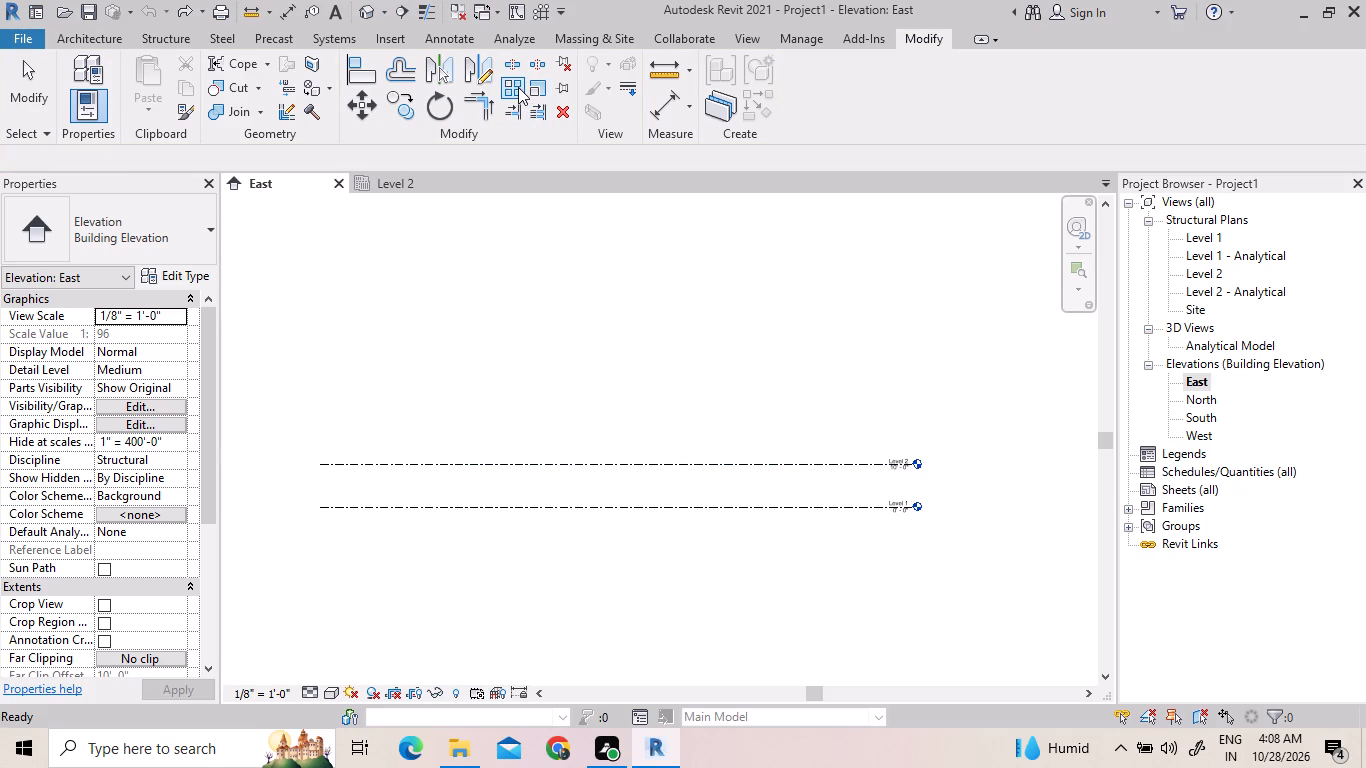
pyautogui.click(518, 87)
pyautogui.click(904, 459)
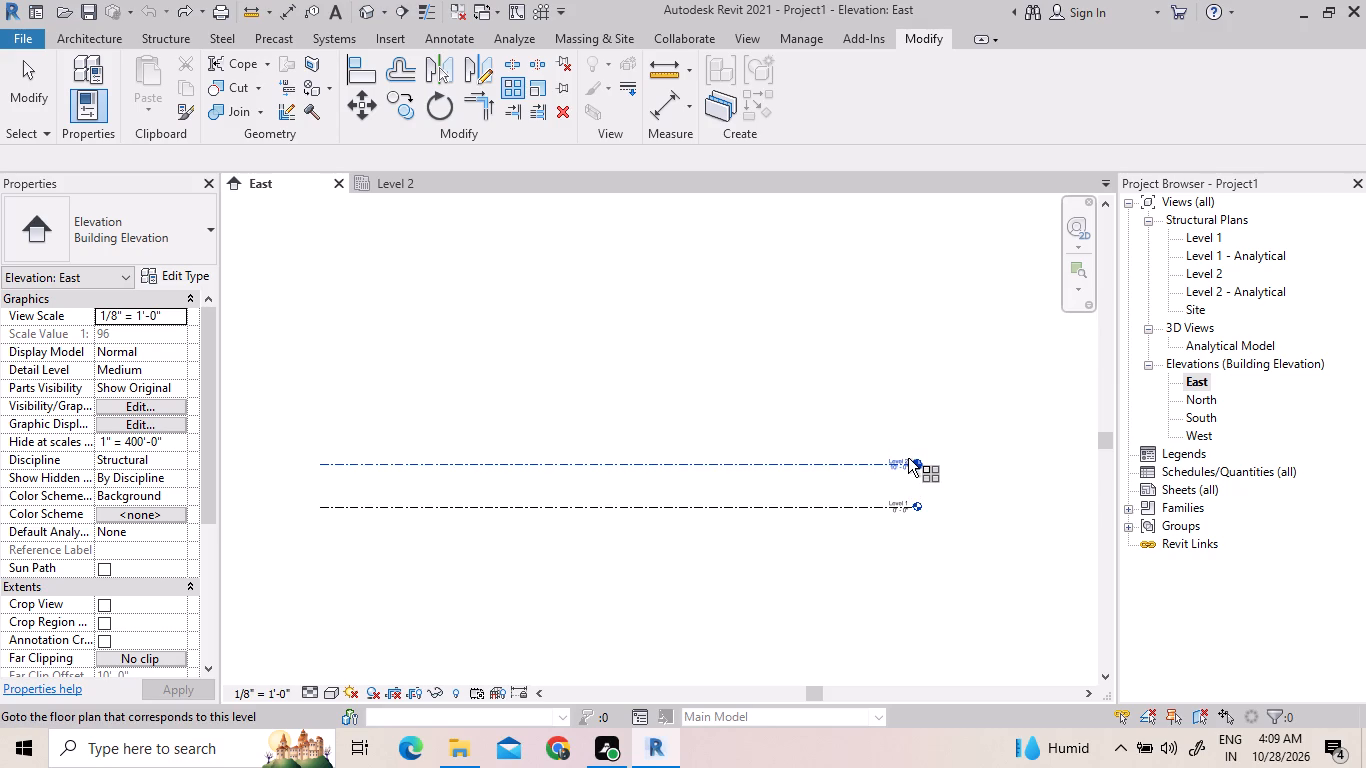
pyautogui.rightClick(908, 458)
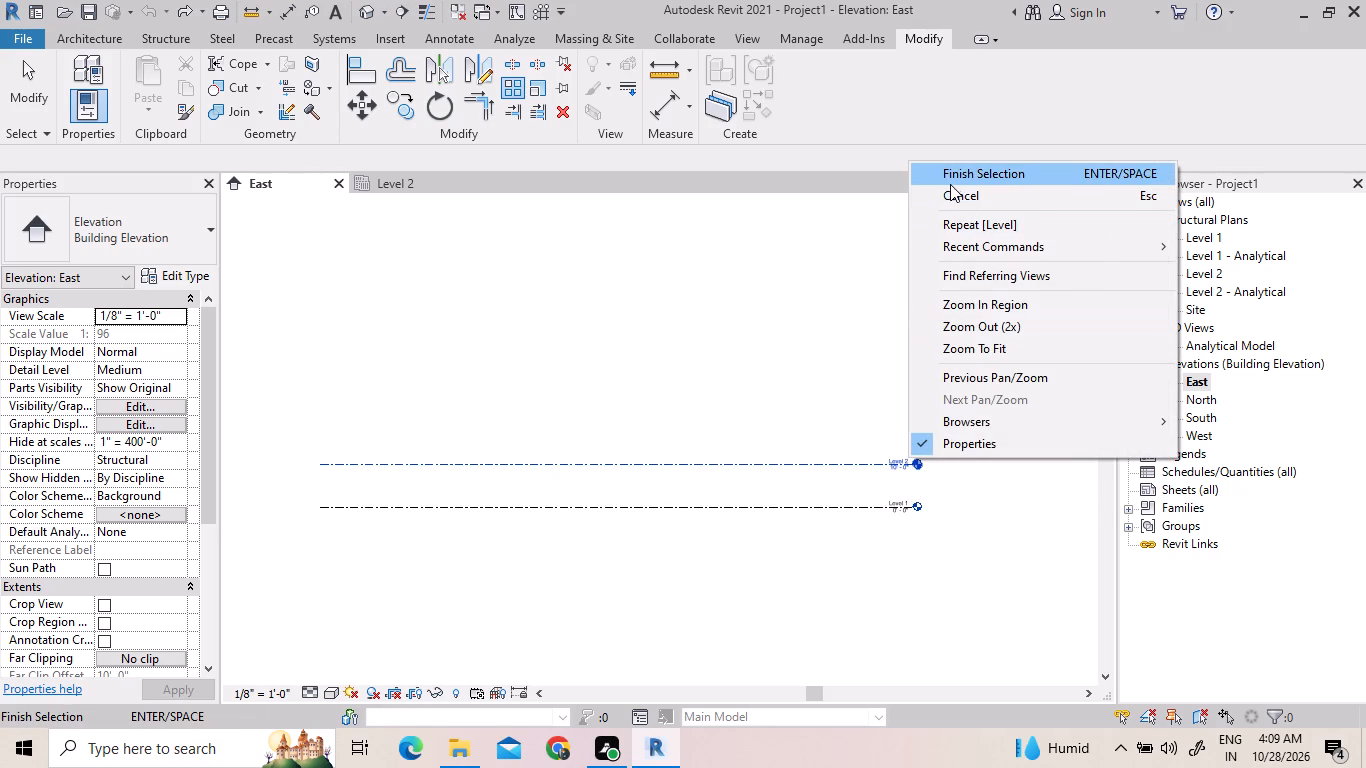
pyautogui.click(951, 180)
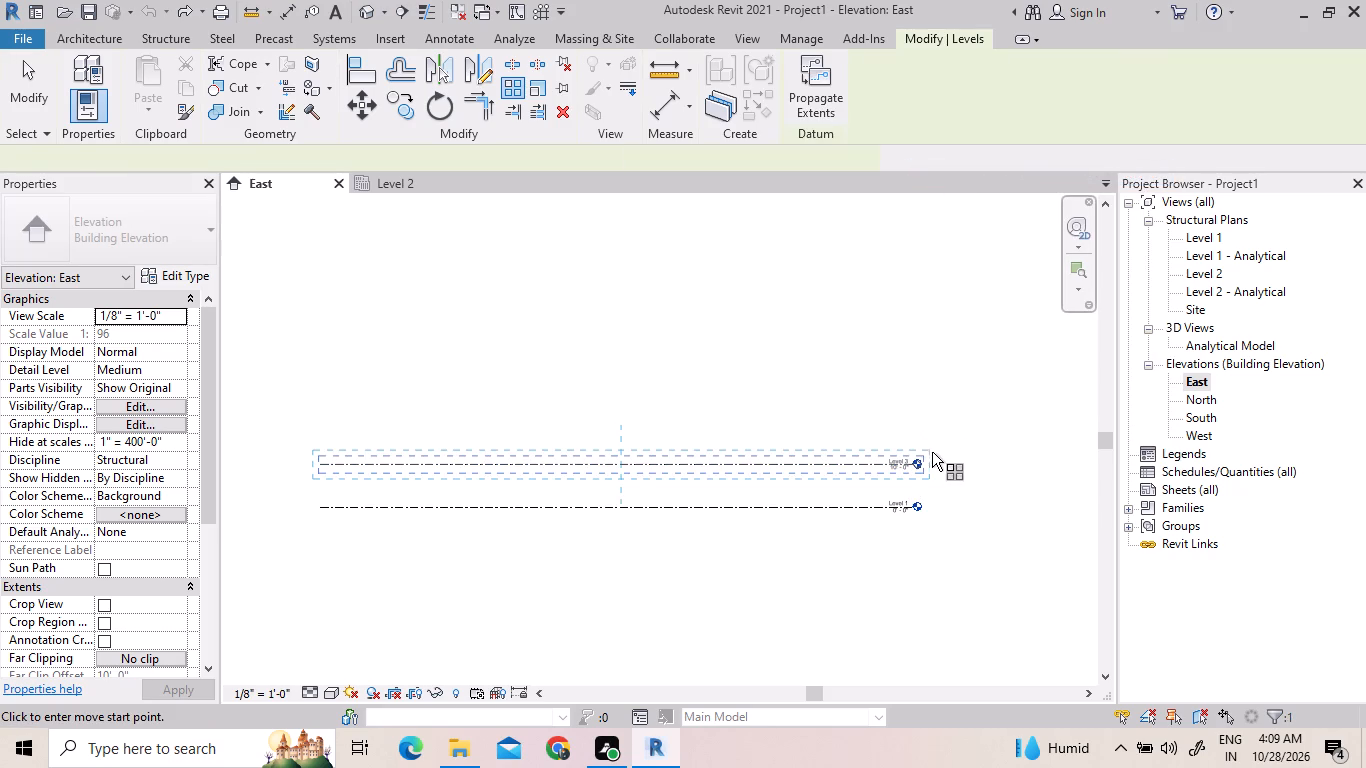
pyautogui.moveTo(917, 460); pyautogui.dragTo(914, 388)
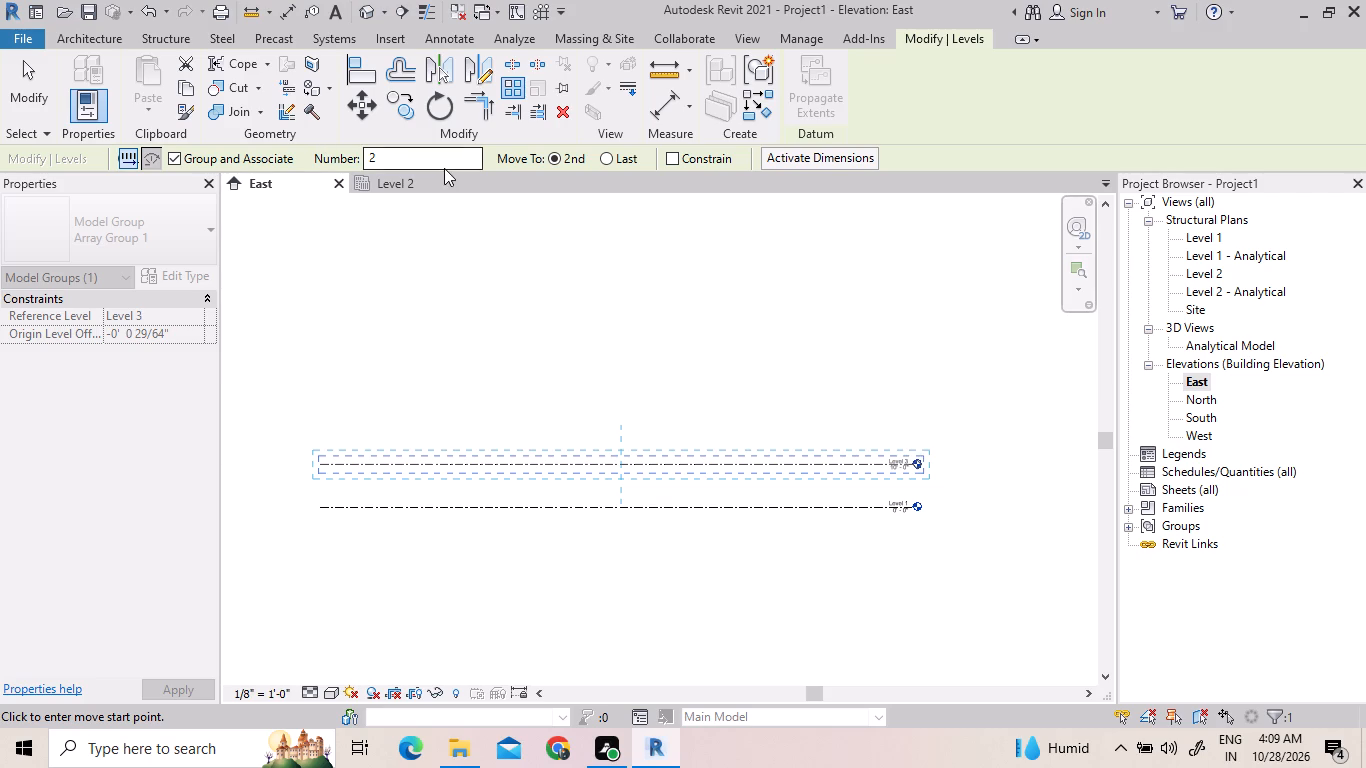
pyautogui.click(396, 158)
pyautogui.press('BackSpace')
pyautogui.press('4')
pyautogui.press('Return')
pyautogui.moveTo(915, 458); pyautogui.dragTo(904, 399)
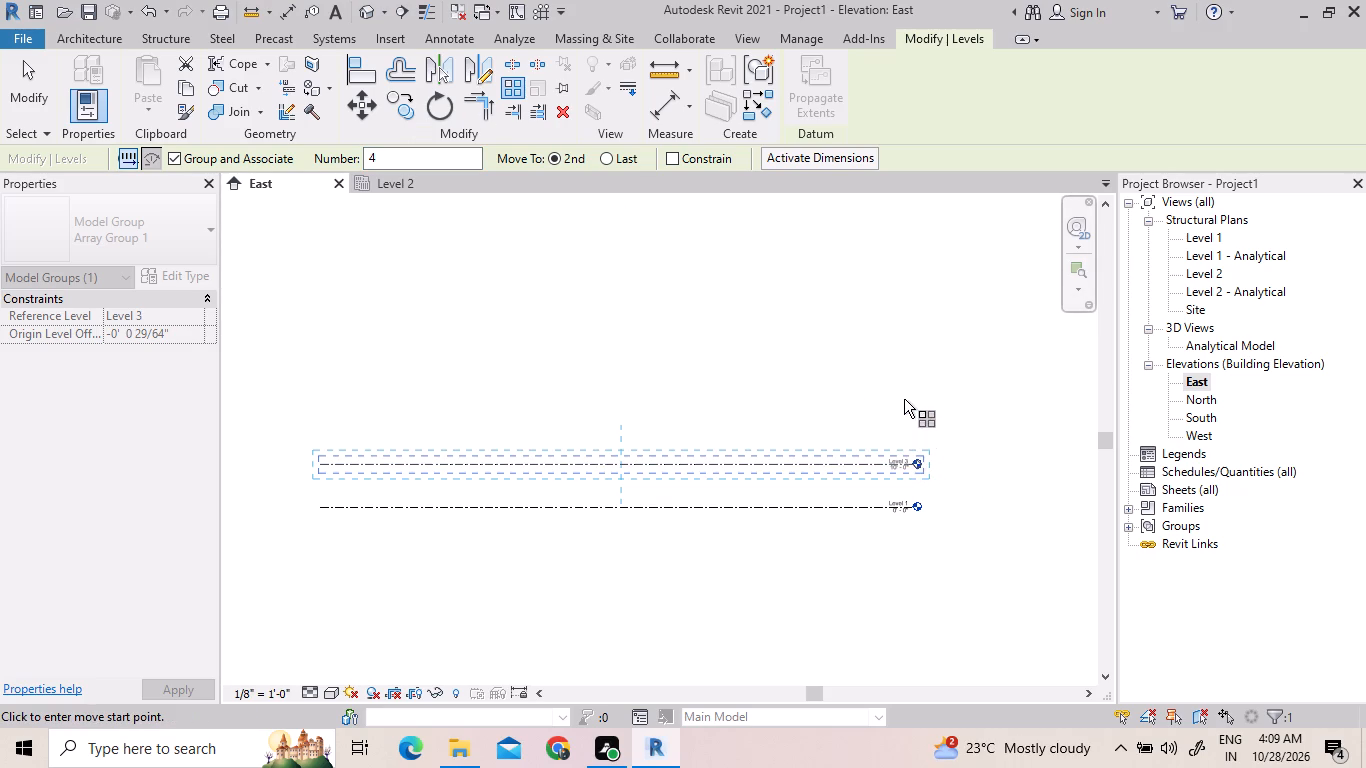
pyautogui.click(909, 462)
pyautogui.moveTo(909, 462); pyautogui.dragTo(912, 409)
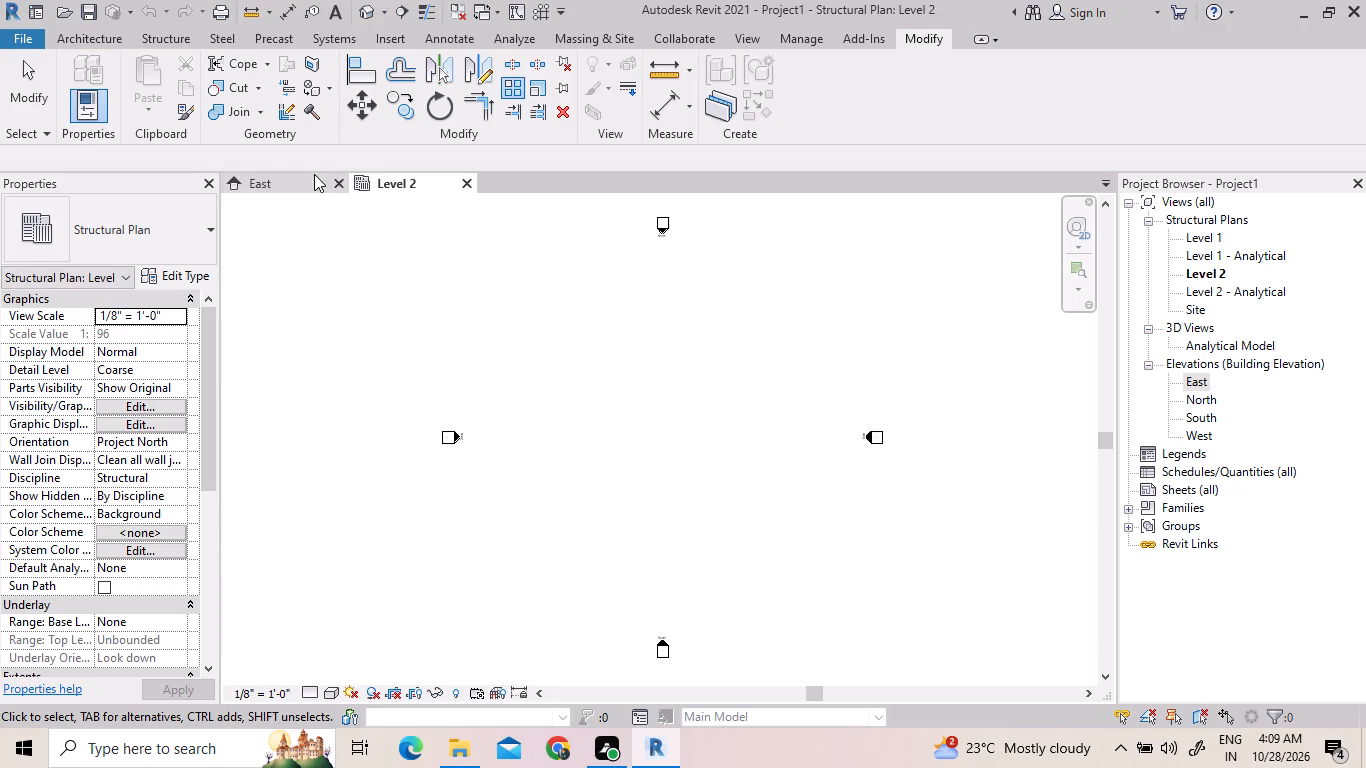
# In the East elevation, array Level 2 upward as an associated group of 2 members spaced 10' apart, using Move To 2nd.
pyautogui.click(314, 174)
pyautogui.moveTo(912, 462); pyautogui.dragTo(909, 453)
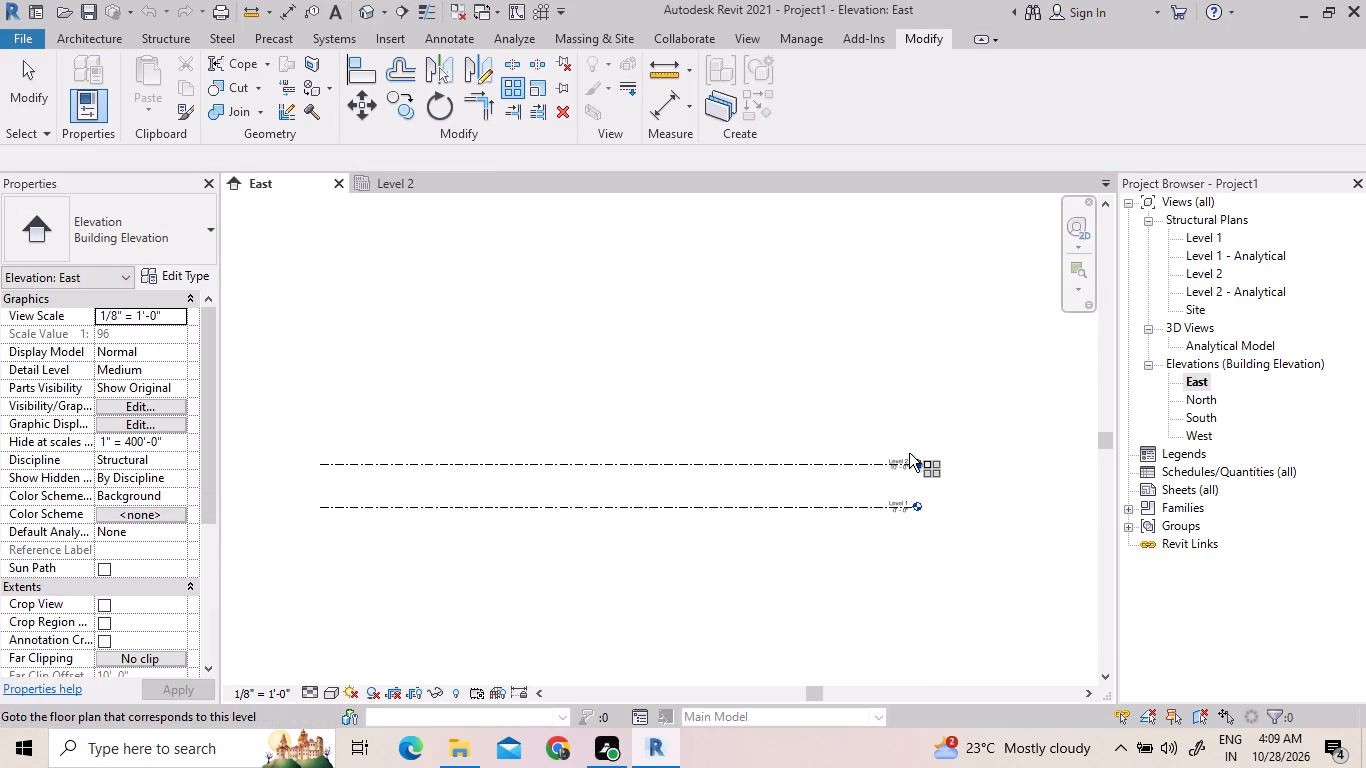
pyautogui.moveTo(909, 453); pyautogui.dragTo(904, 386)
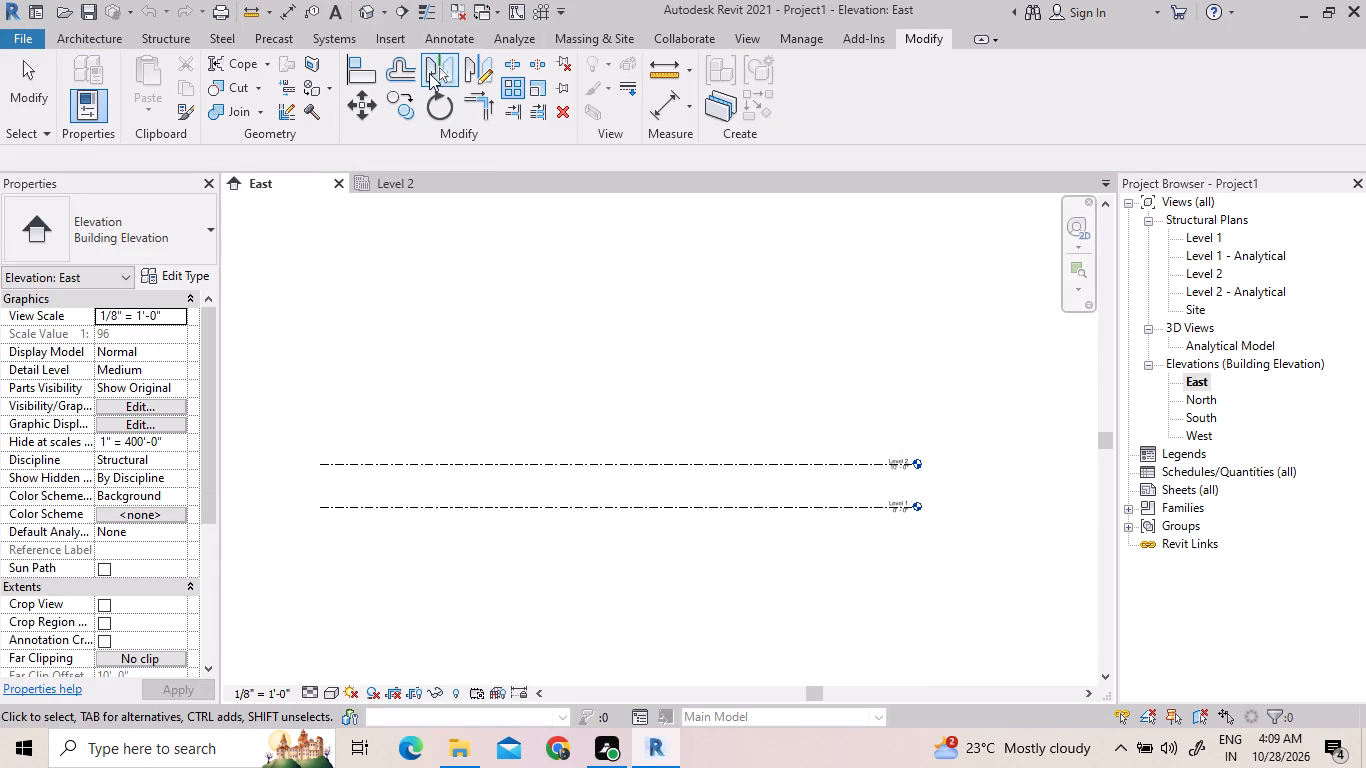
pyautogui.click(497, 90)
pyautogui.tripleClick(506, 89)
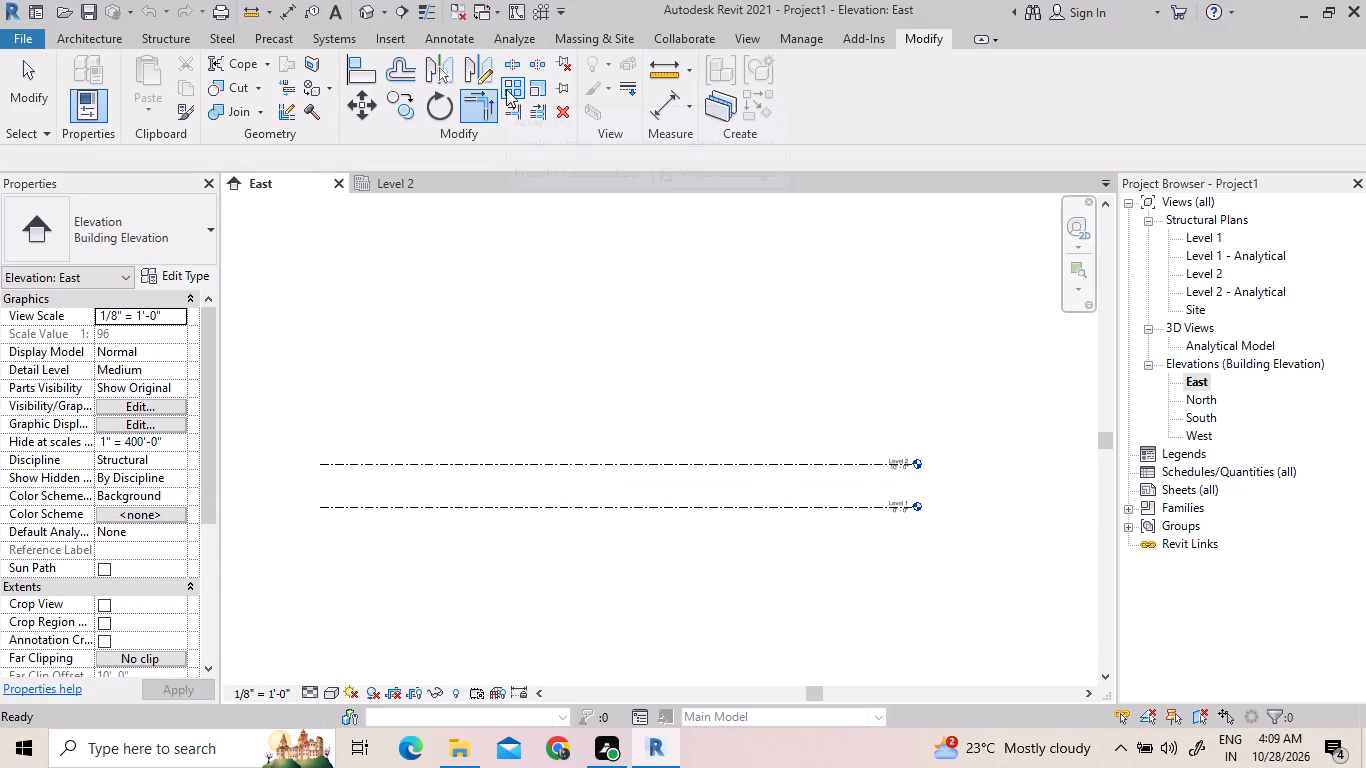
pyautogui.doubleClick(506, 89)
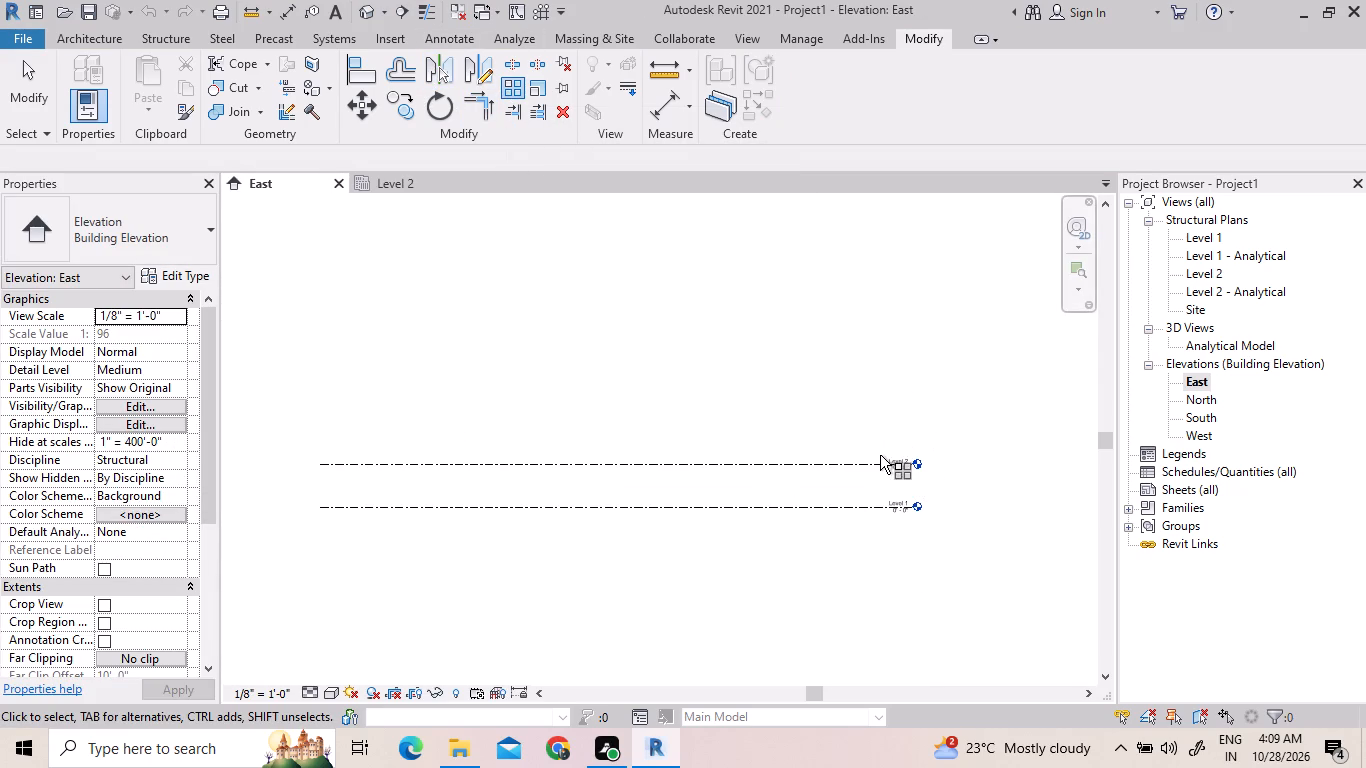
pyautogui.click(881, 460)
pyautogui.rightClick(881, 462)
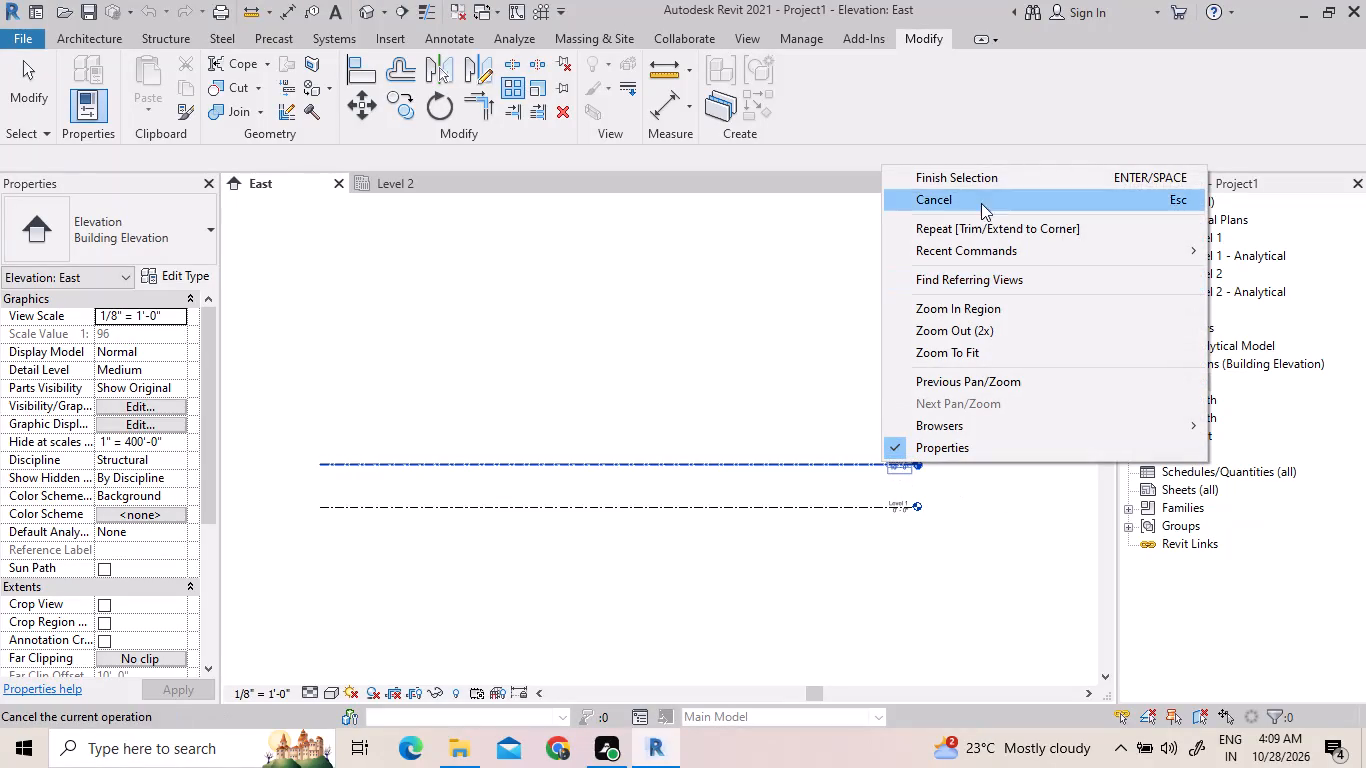
pyautogui.click(974, 182)
pyautogui.moveTo(901, 461); pyautogui.dragTo(891, 367)
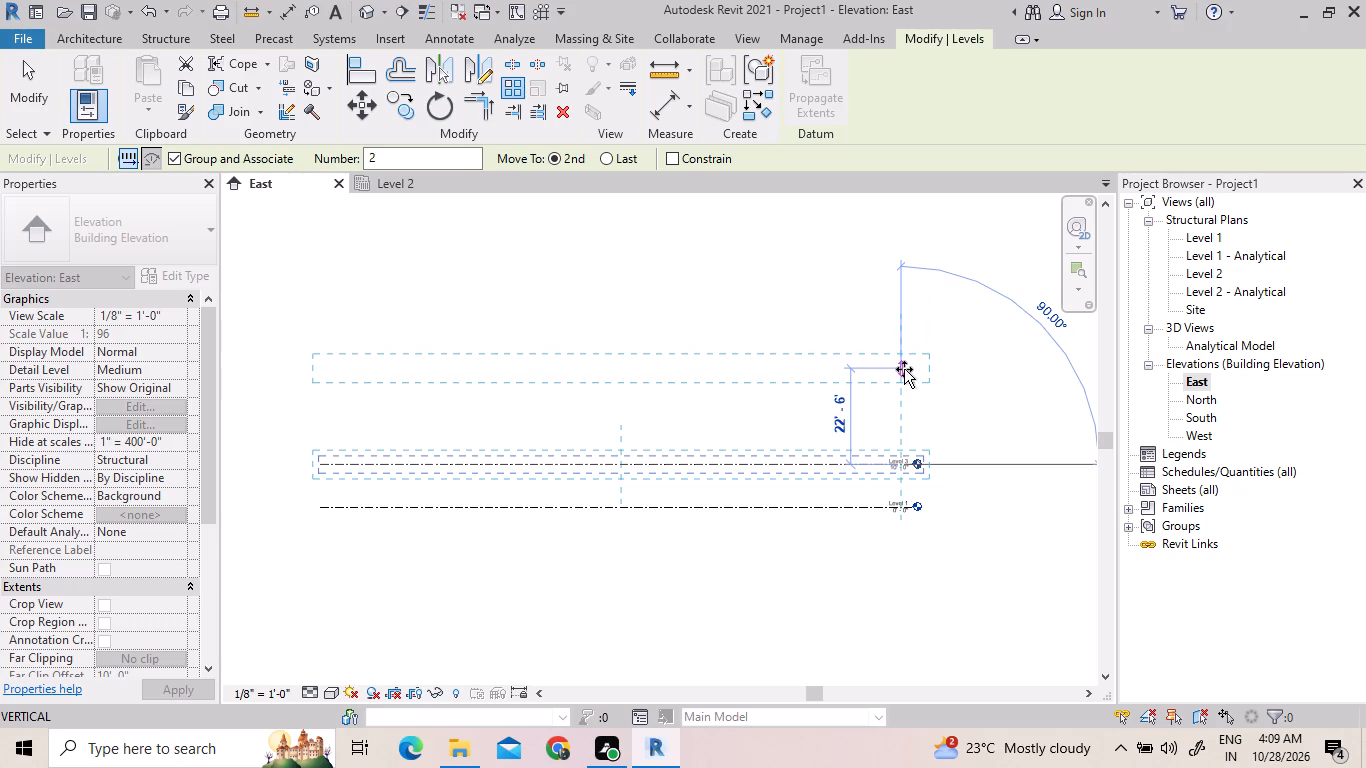
pyautogui.write("10'")
pyautogui.press('Return')
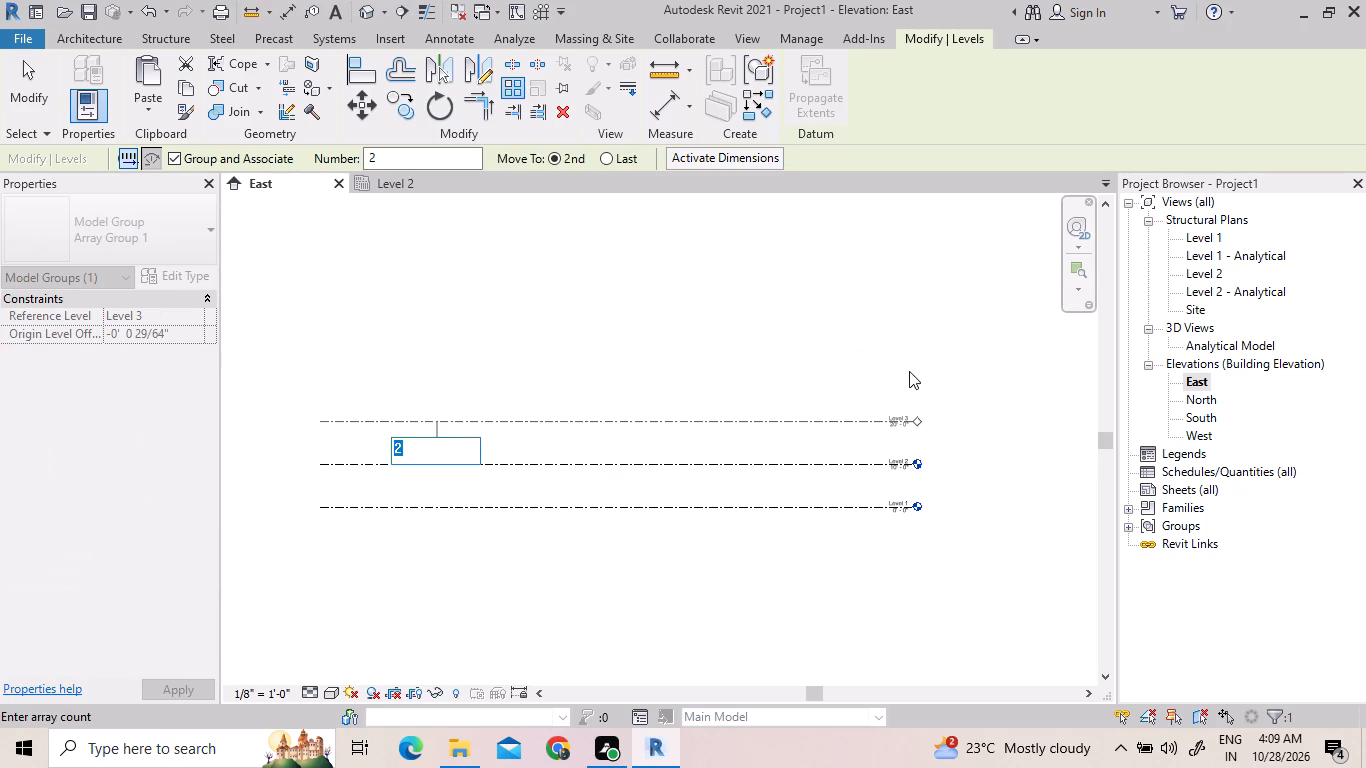
pyautogui.click(697, 336)
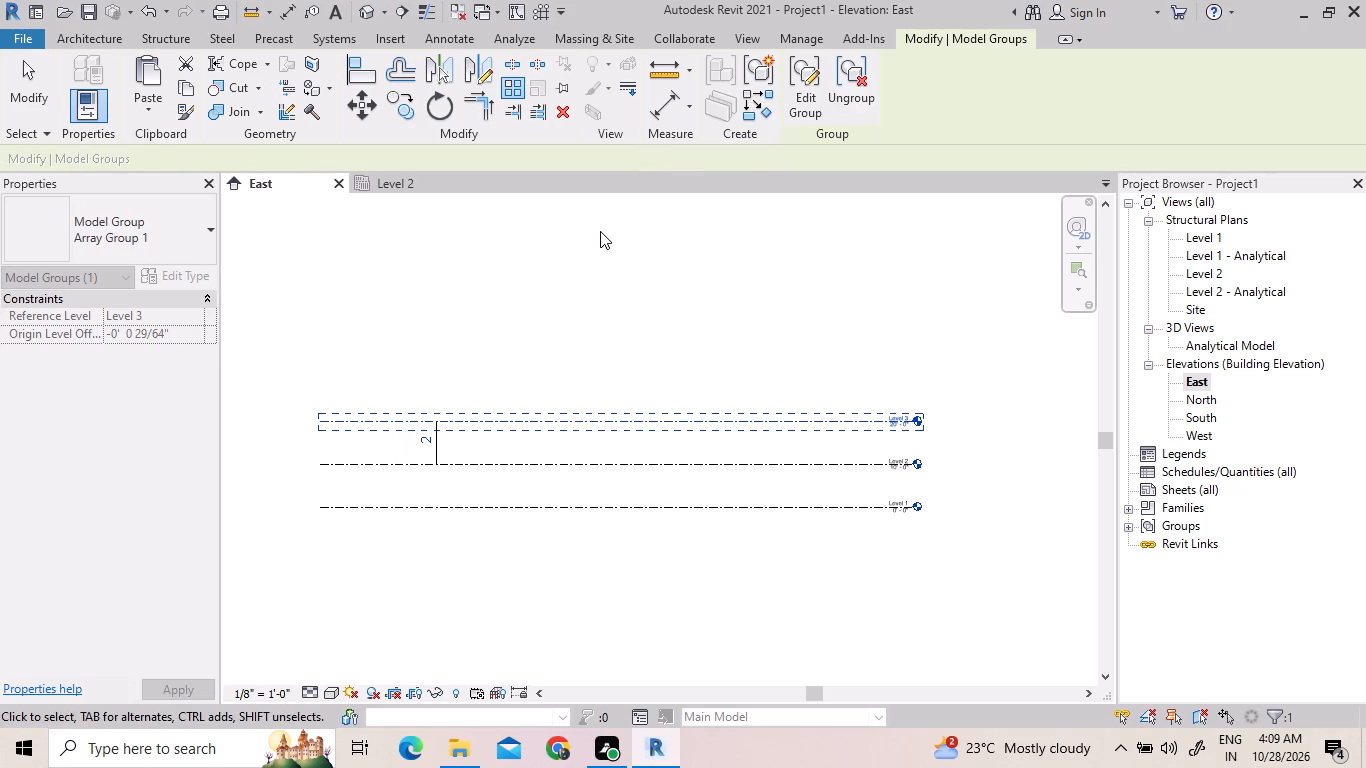
pyautogui.click(497, 373)
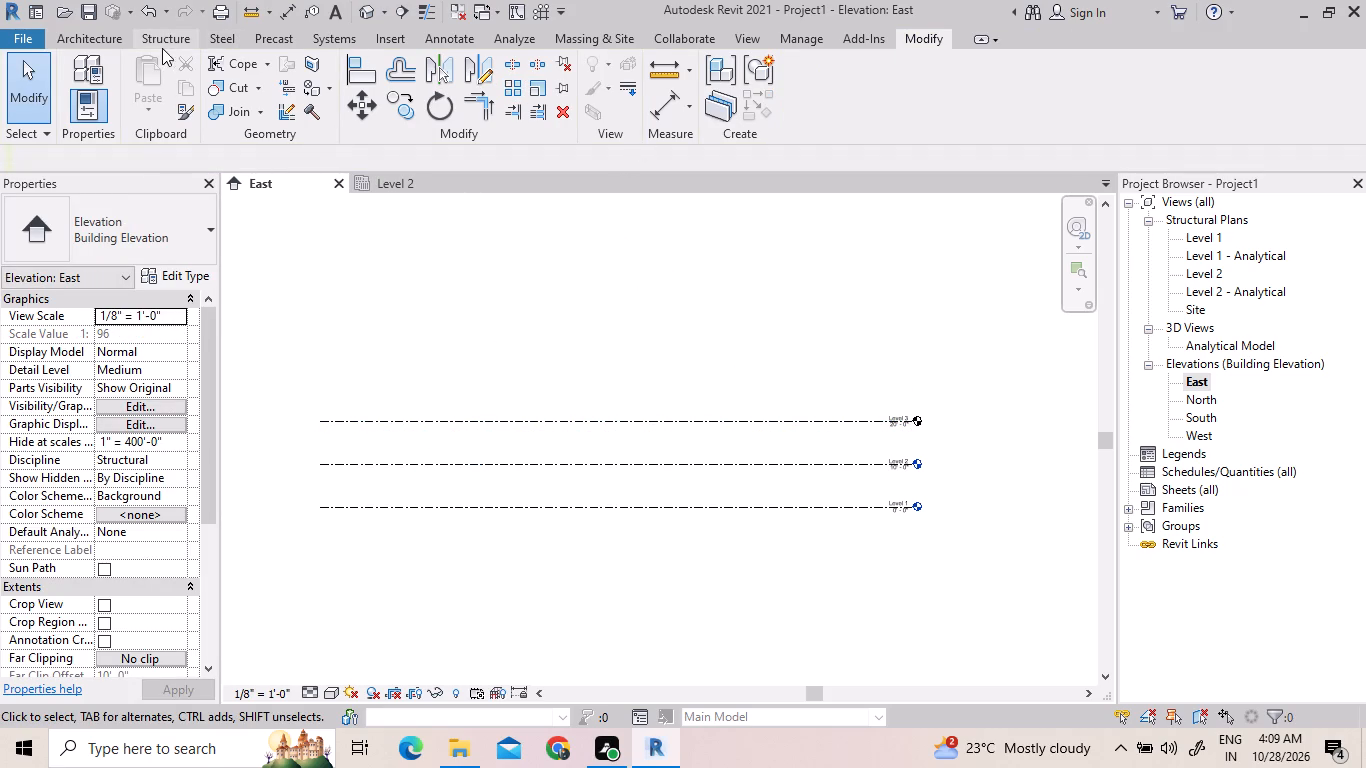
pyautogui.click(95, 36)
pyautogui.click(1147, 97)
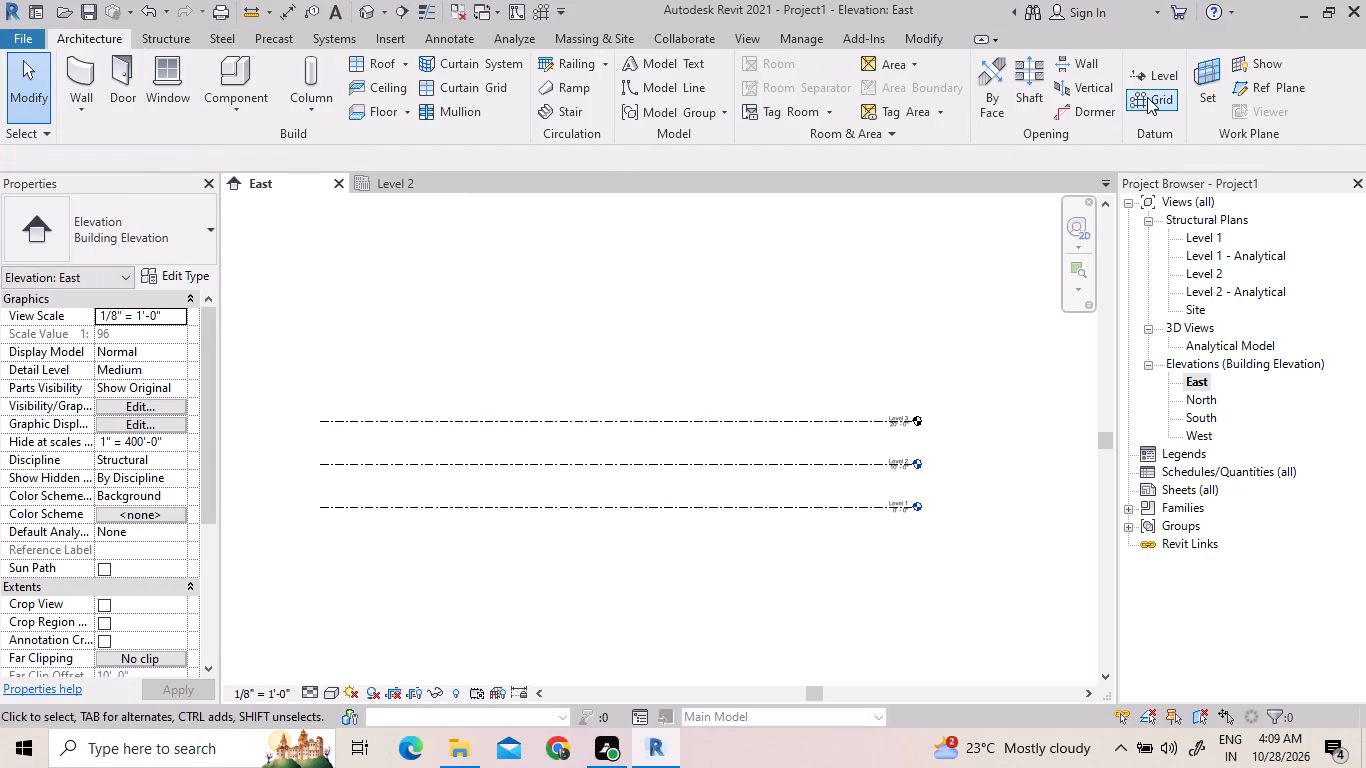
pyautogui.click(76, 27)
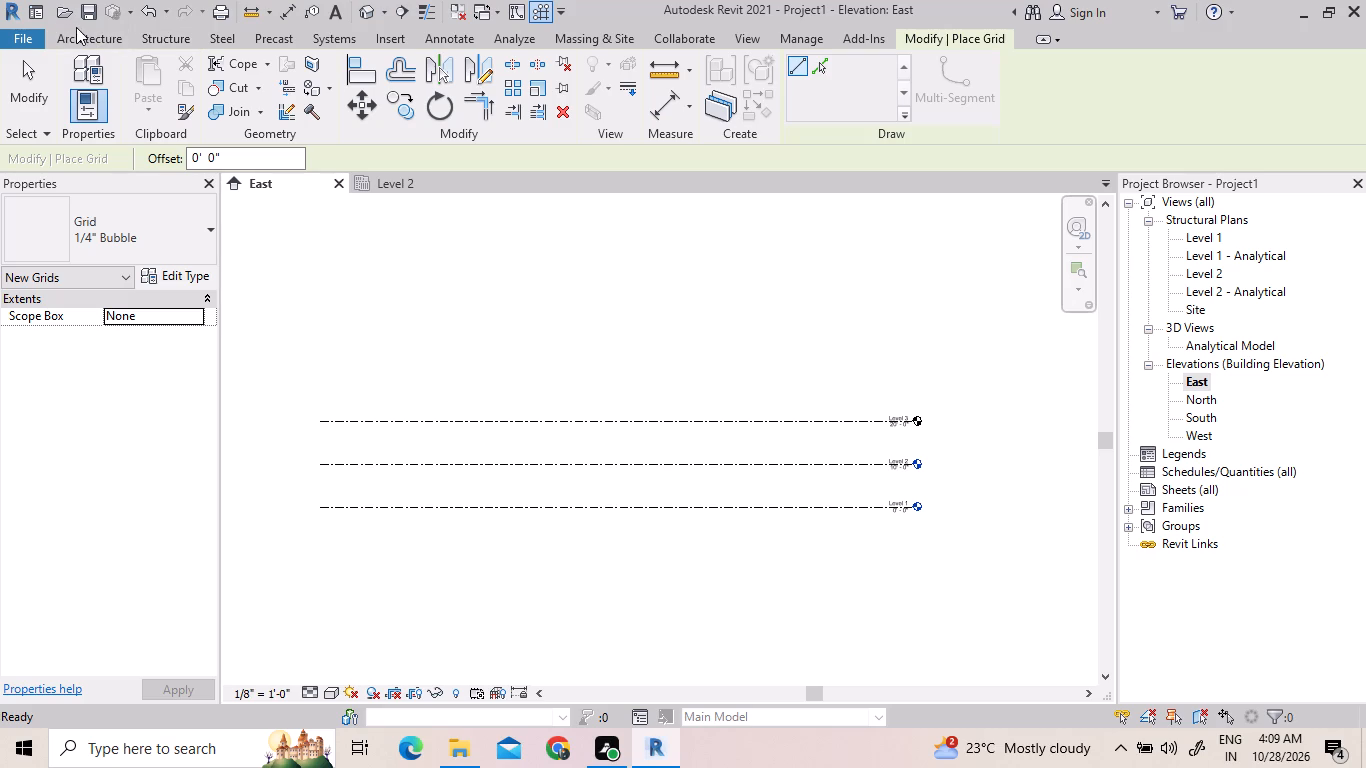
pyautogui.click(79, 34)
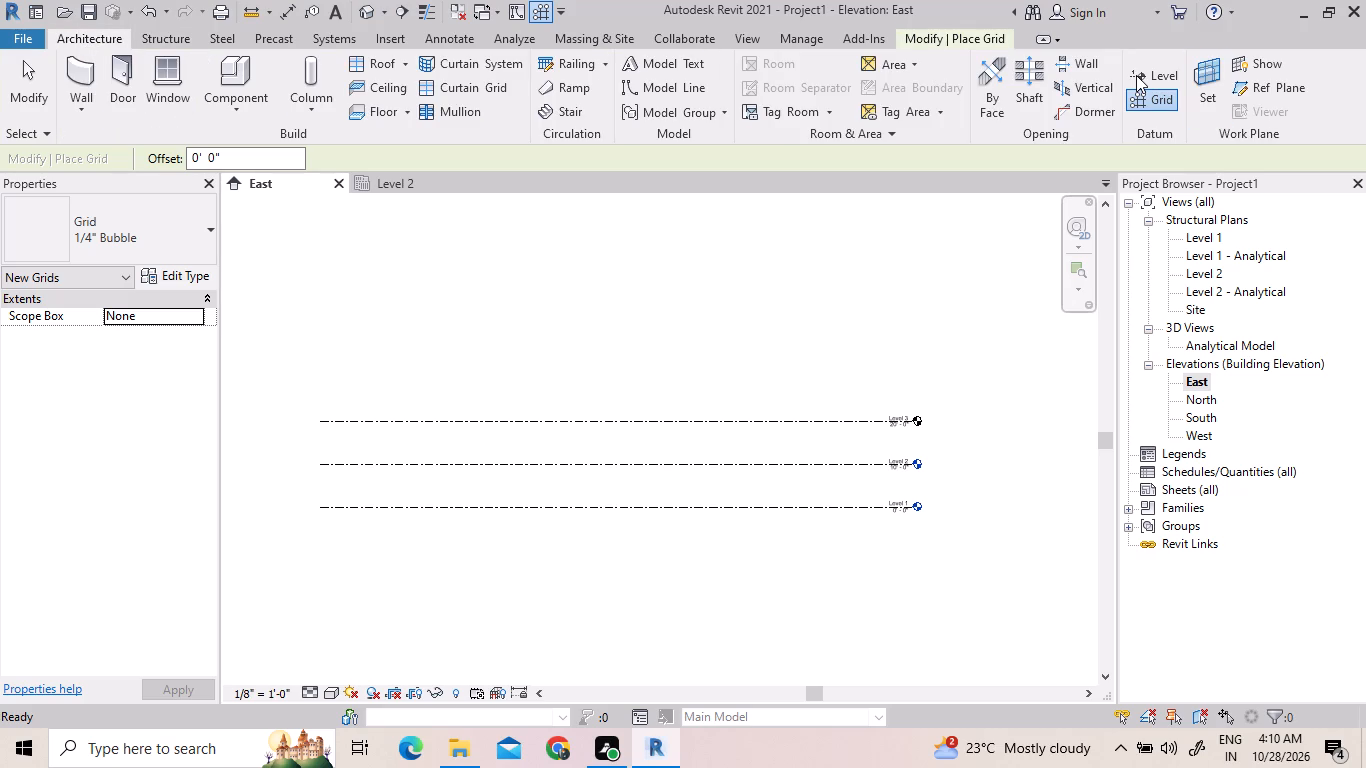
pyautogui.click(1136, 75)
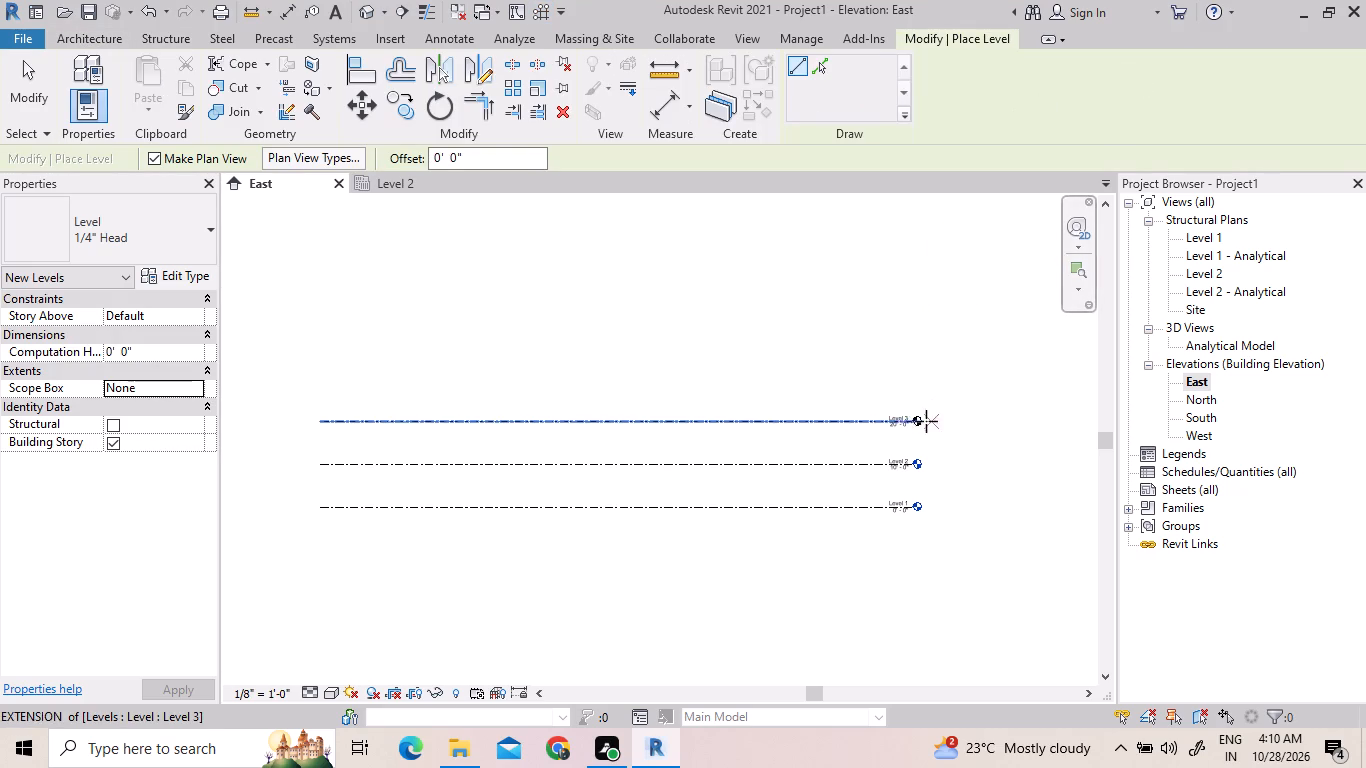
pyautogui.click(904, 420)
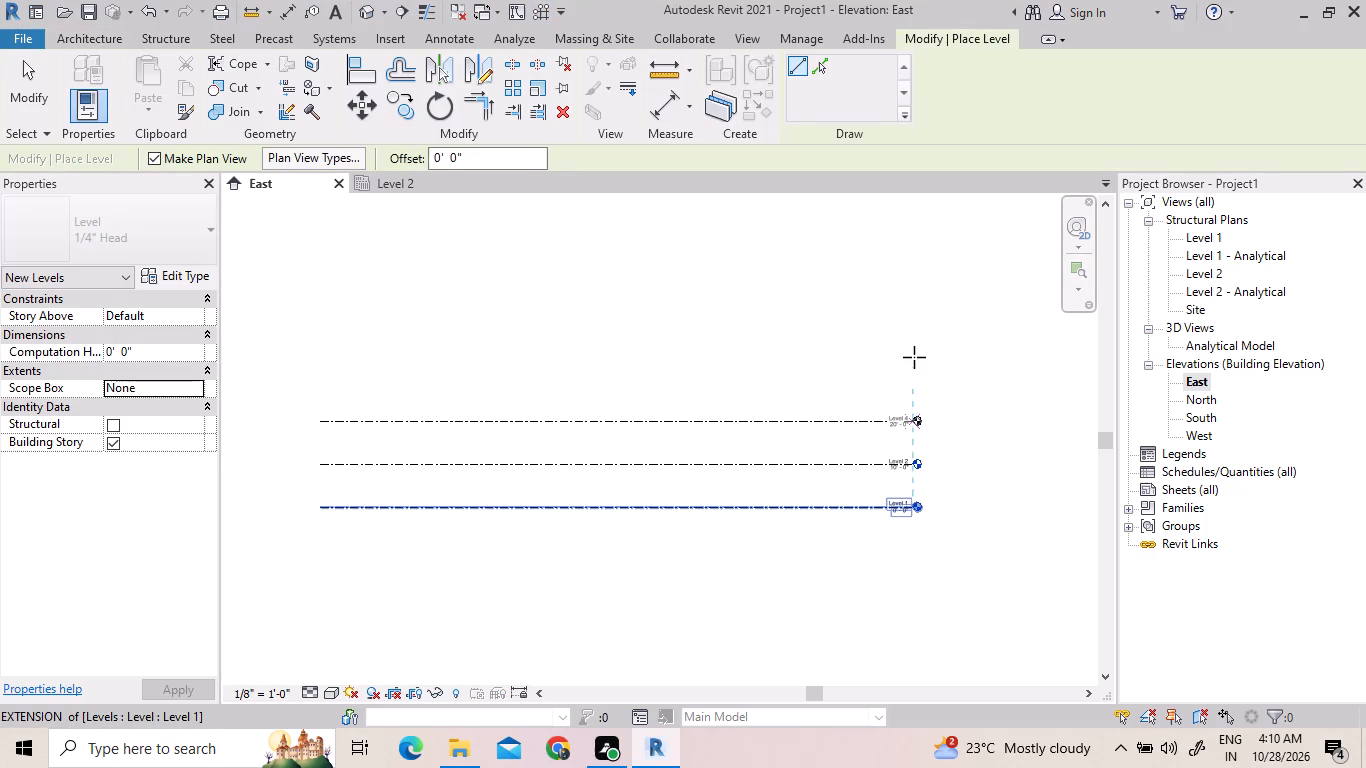
# Array the Level 3 group upward as an associated group of 2 members spaced 10' apart, using Move To 2nd.
pyautogui.rightClick(913, 358)
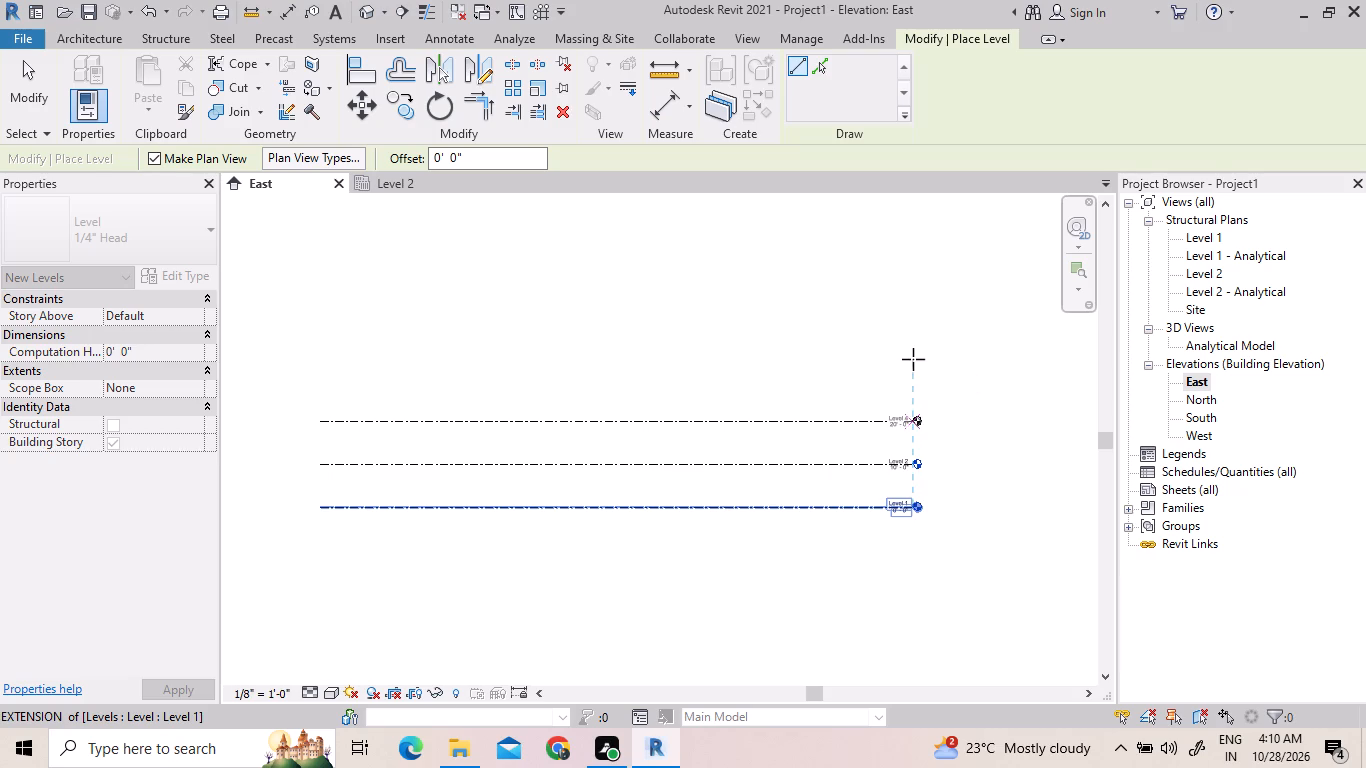
pyautogui.click(943, 414)
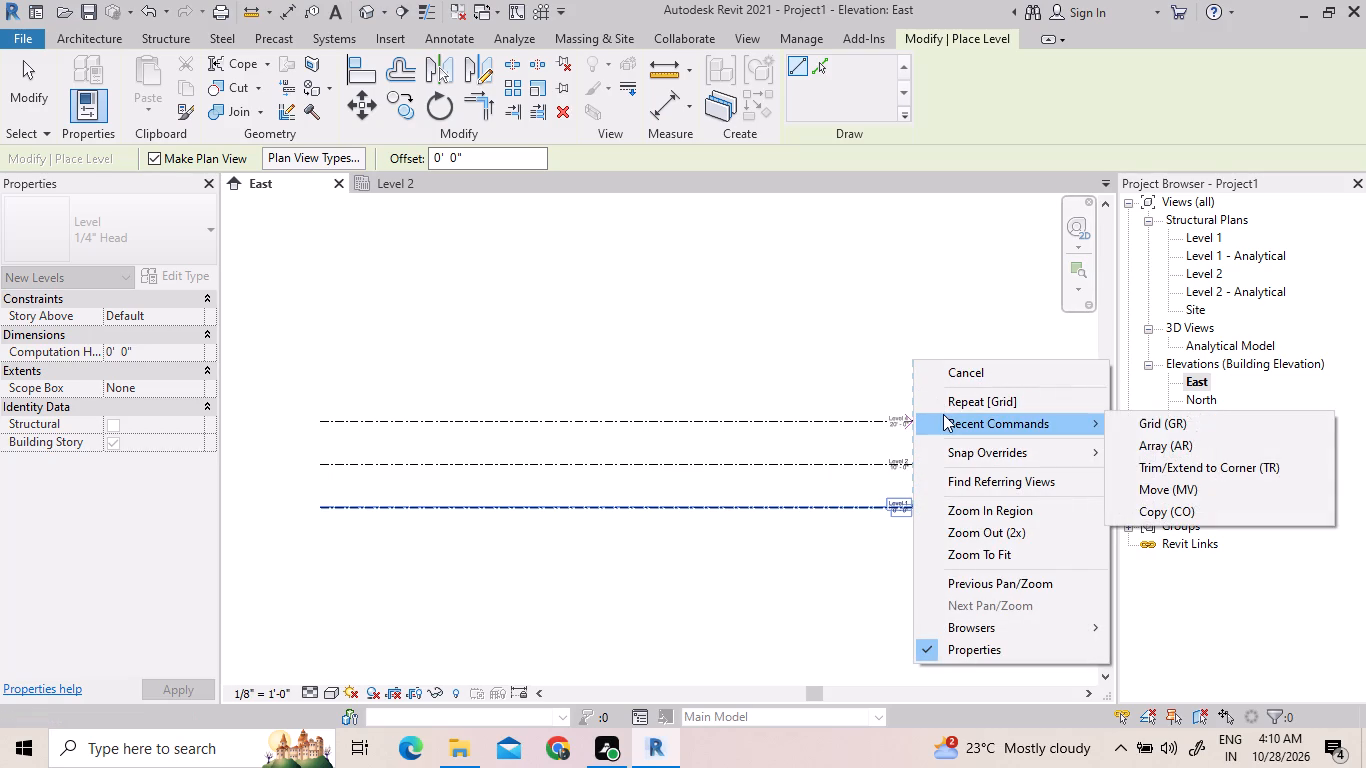
pyautogui.click(1164, 436)
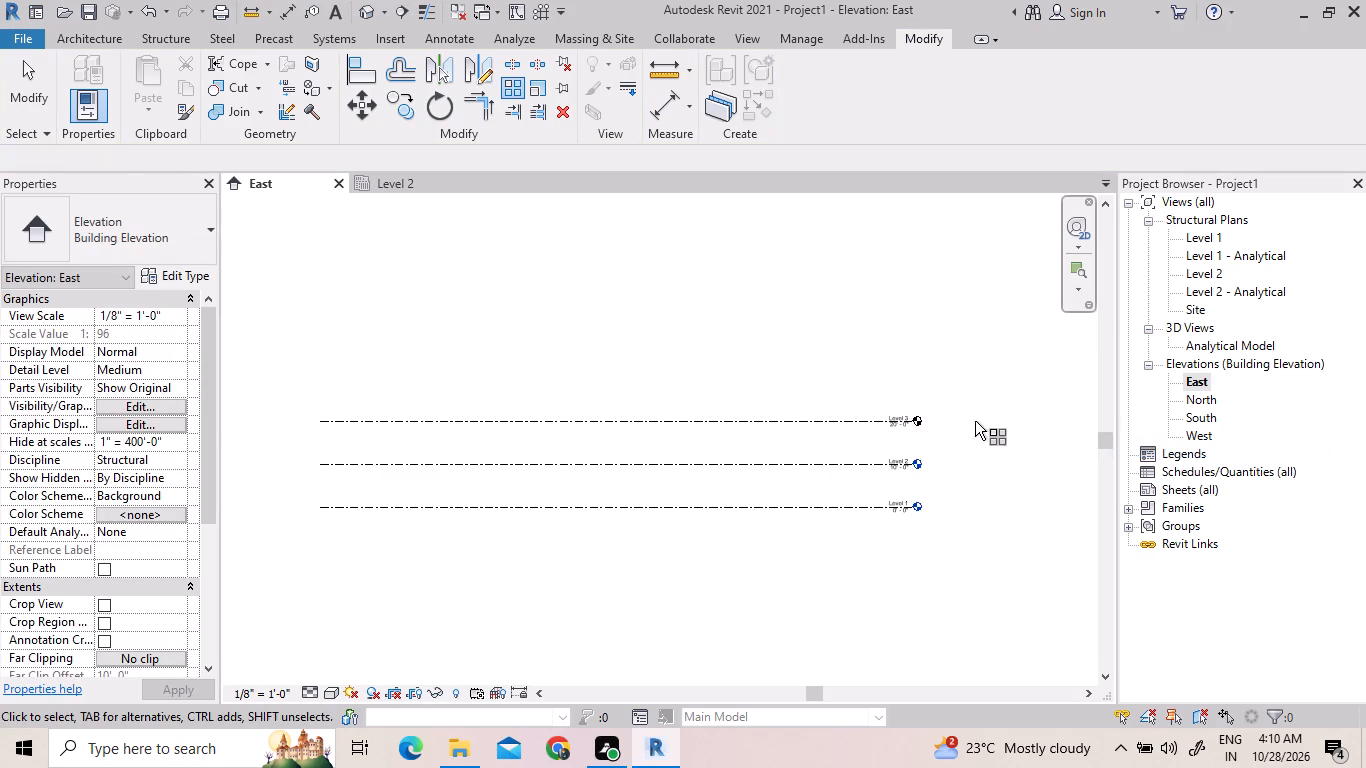
pyautogui.click(901, 422)
pyautogui.rightClick(898, 422)
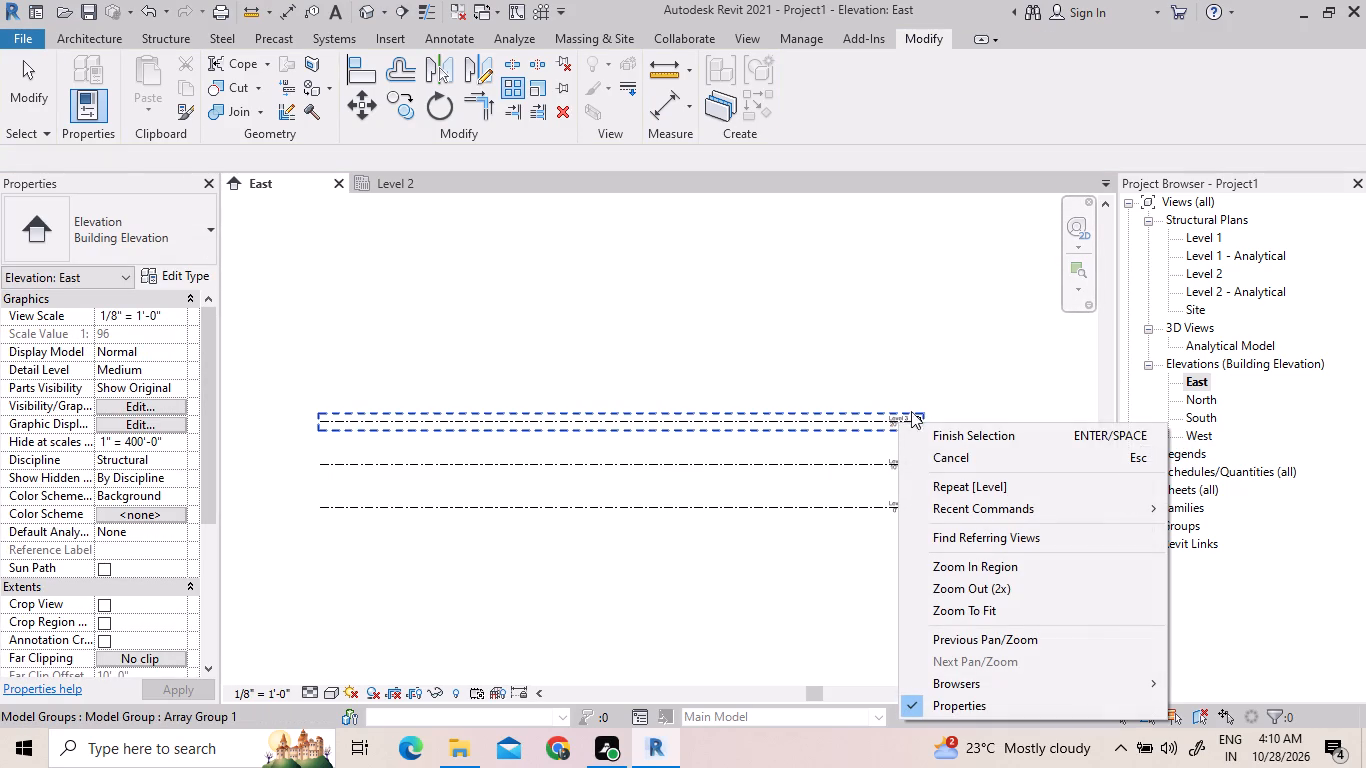
pyautogui.click(949, 445)
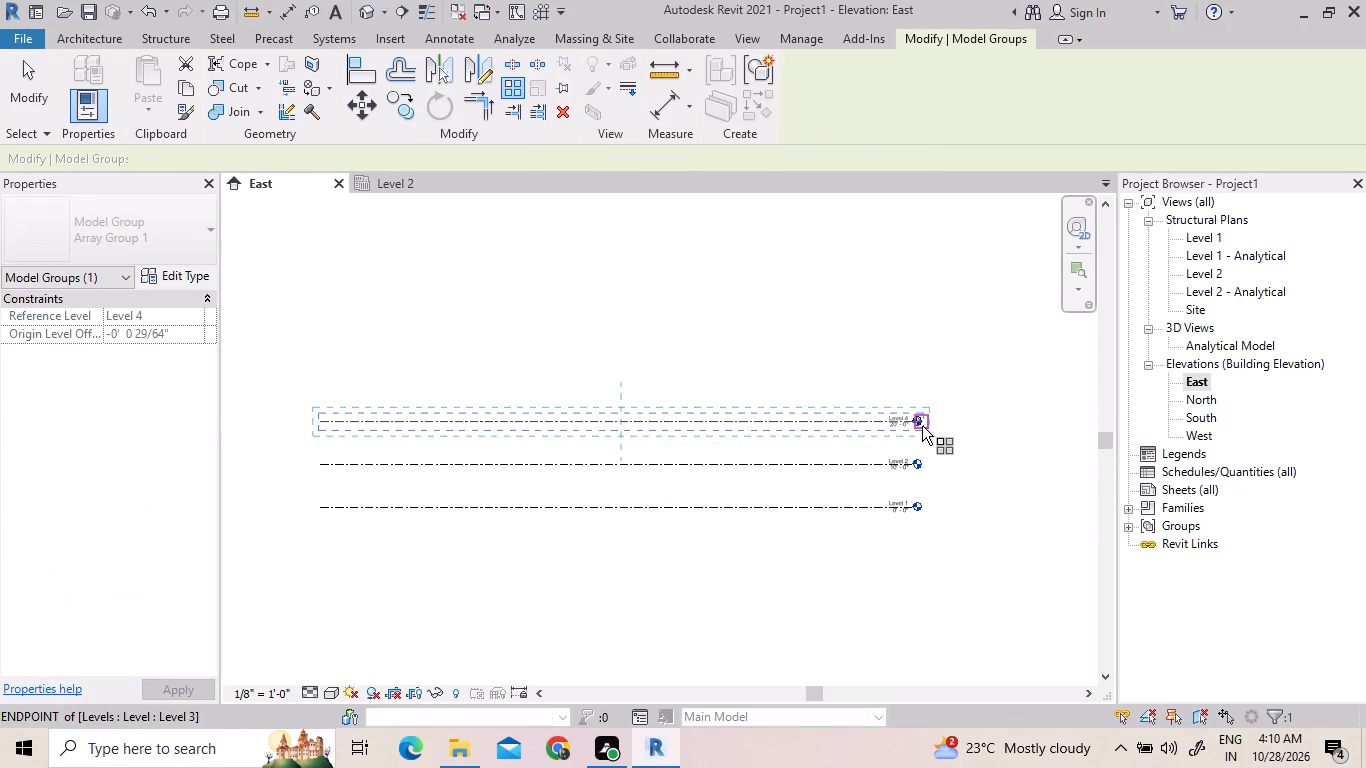
pyautogui.click(906, 421)
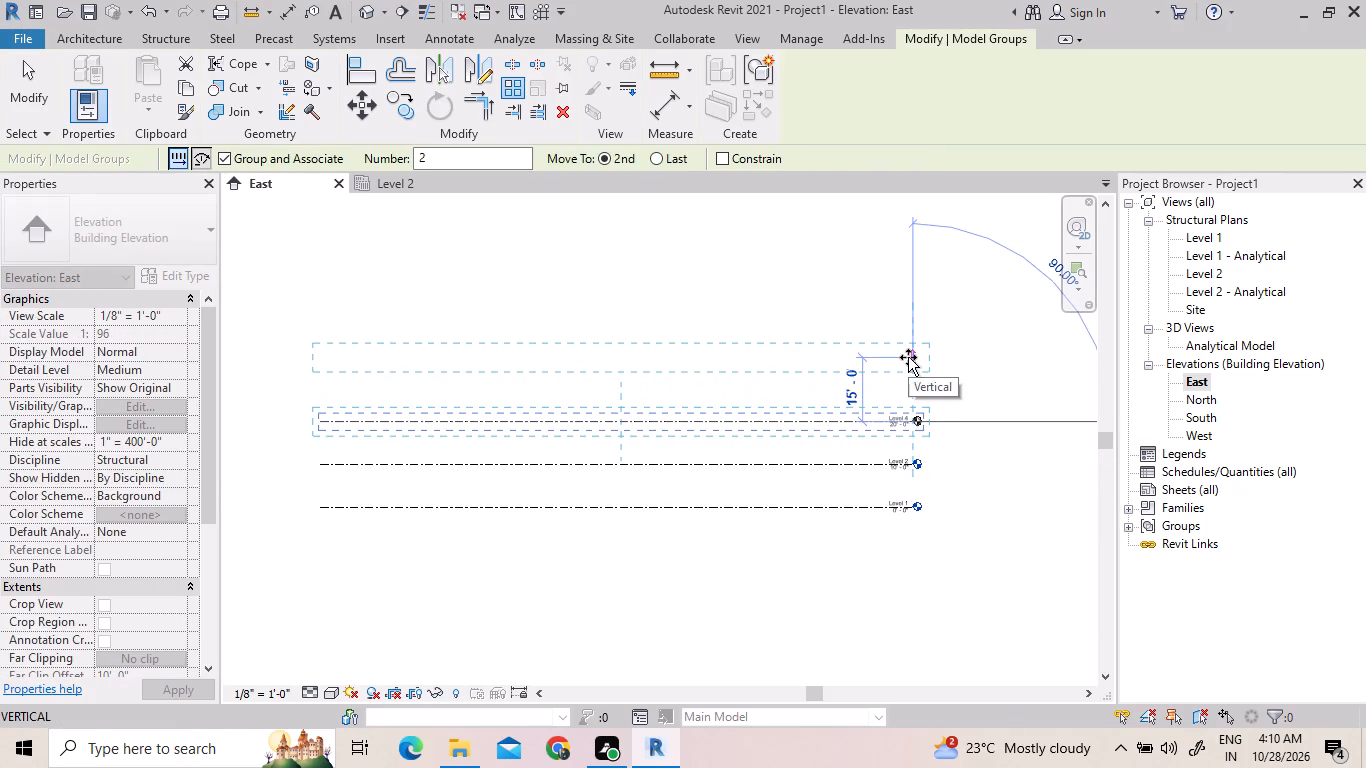
pyautogui.write("10'")
pyautogui.press('Return')
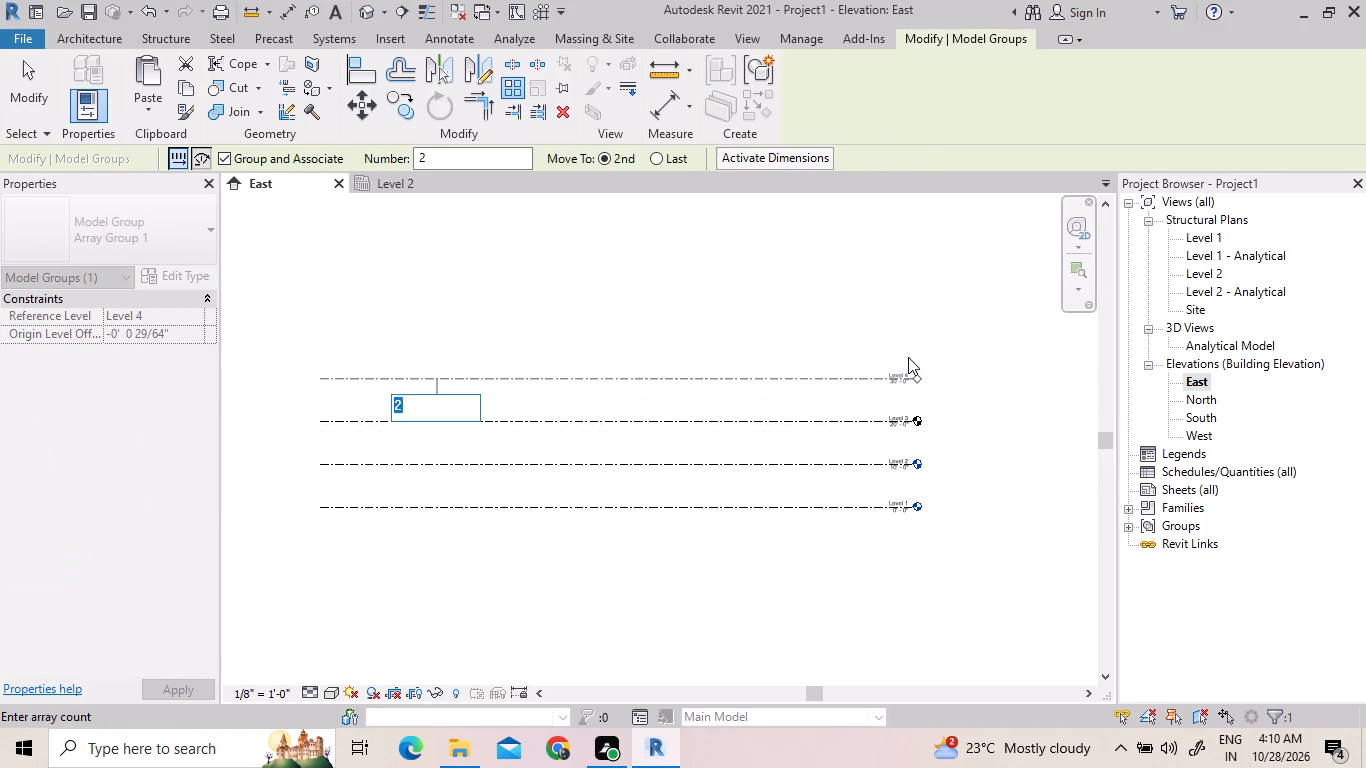
pyautogui.scroll(-1, 911, 374)
pyautogui.moveTo(929, 325); pyautogui.dragTo(890, 405, button='middle')
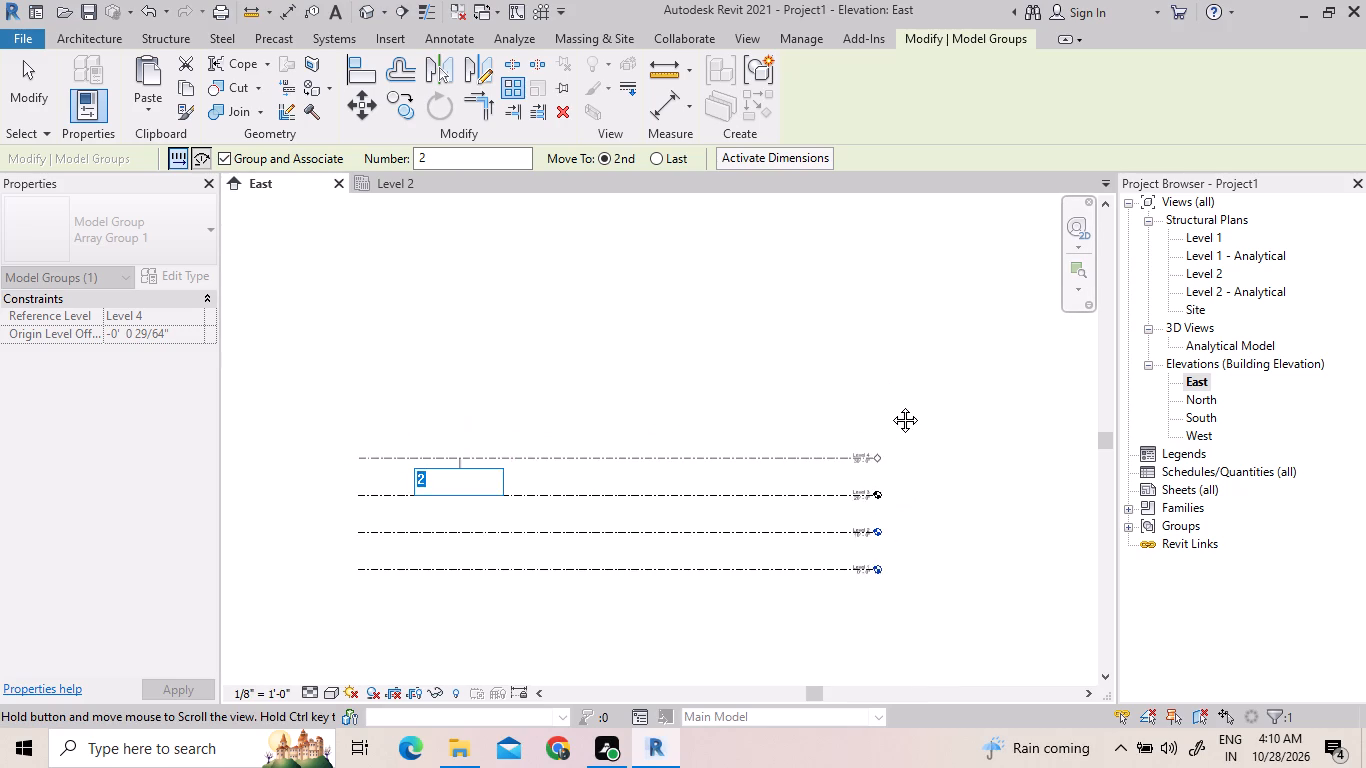
pyautogui.moveTo(890, 405); pyautogui.dragTo(887, 390, button='middle')
pyautogui.scroll(3, 856, 391)
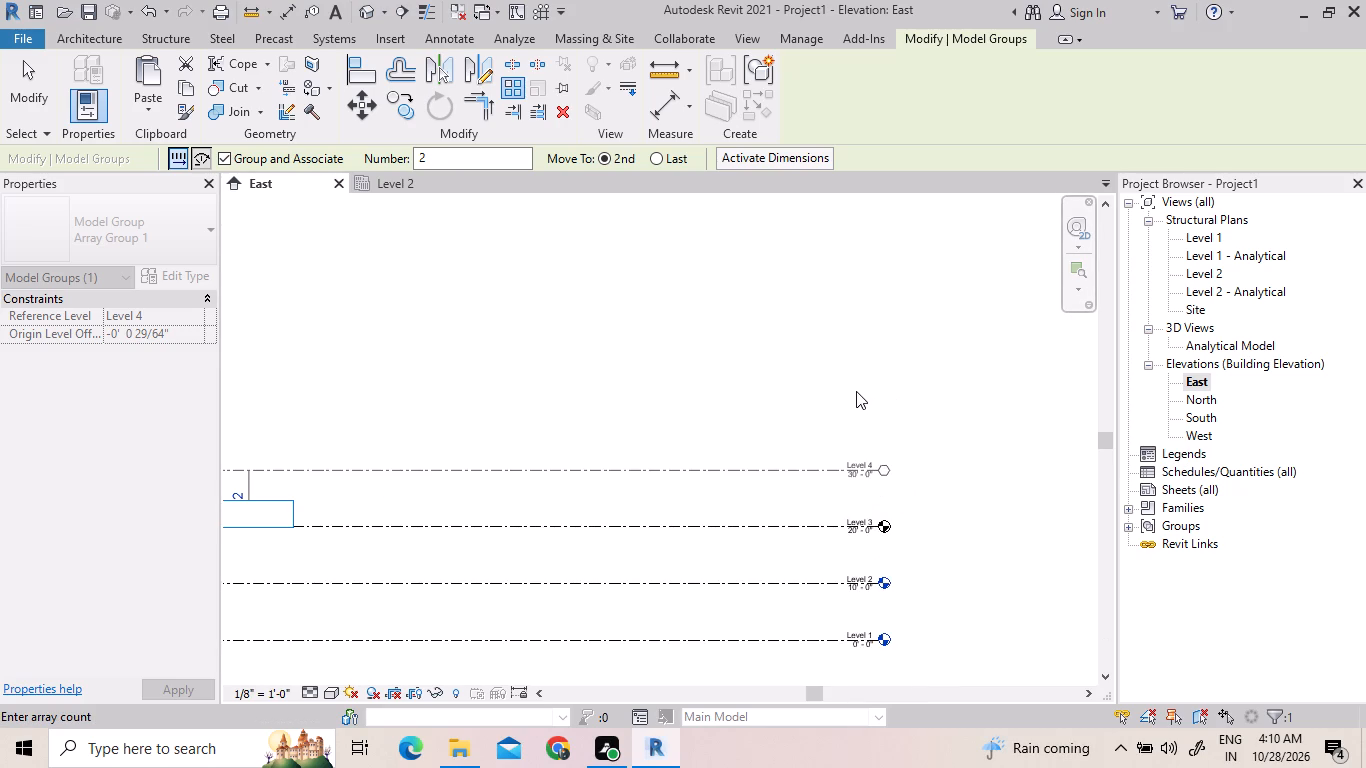
pyautogui.scroll(-2, 857, 399)
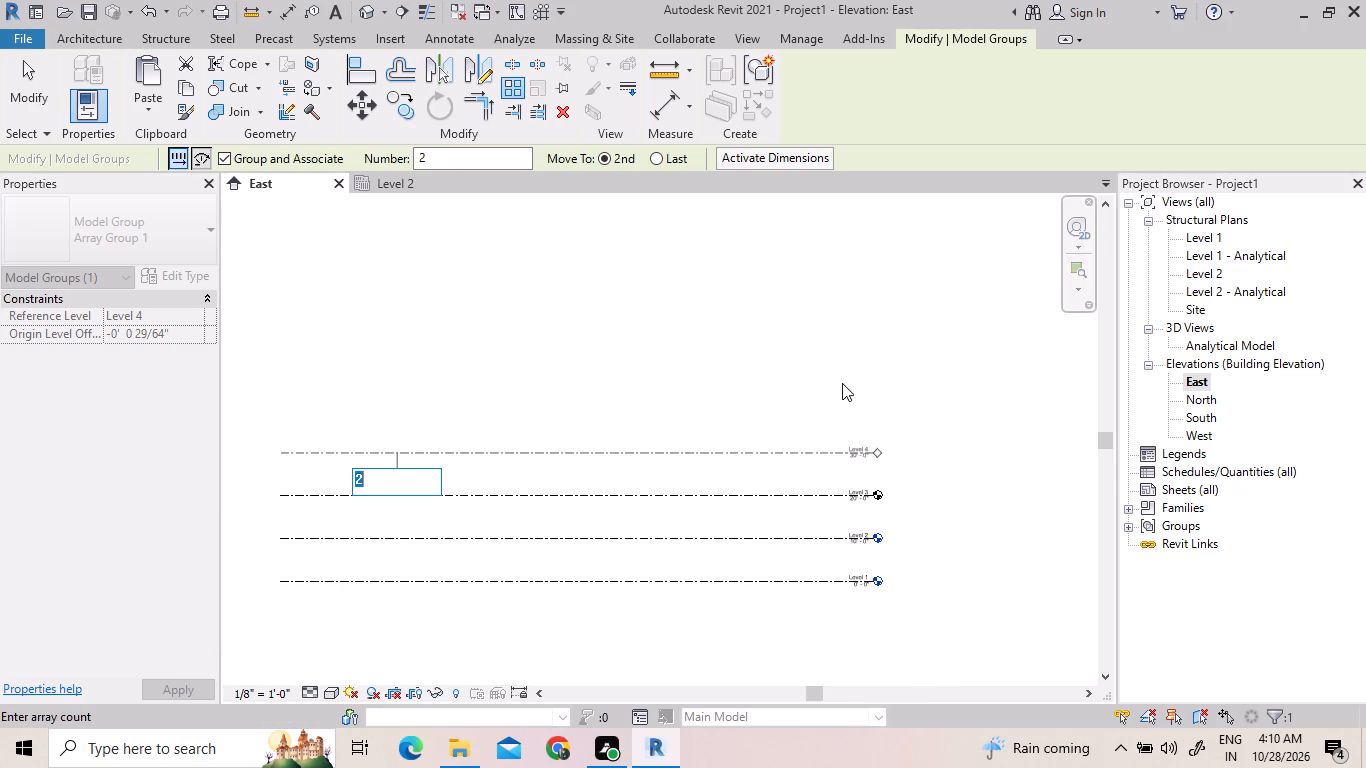
pyautogui.rightClick(842, 383)
pyautogui.click(855, 392)
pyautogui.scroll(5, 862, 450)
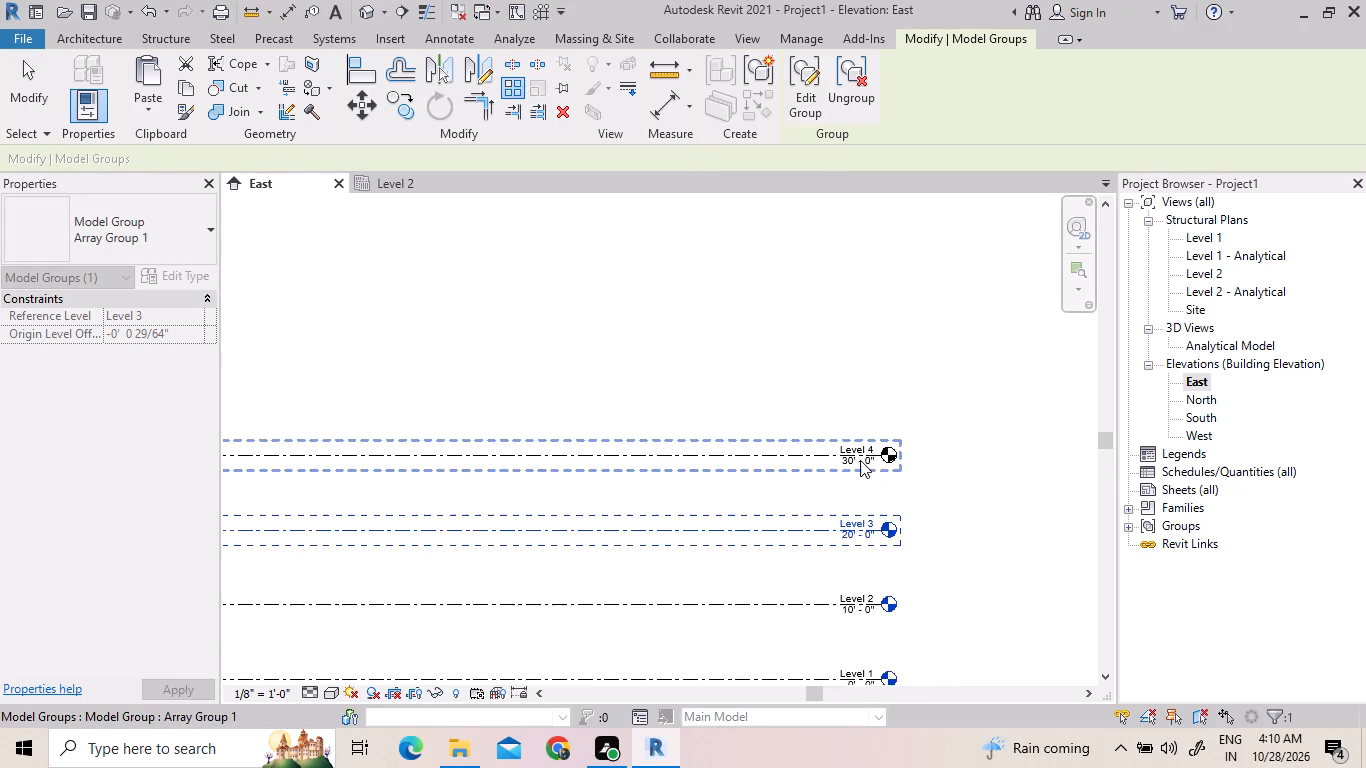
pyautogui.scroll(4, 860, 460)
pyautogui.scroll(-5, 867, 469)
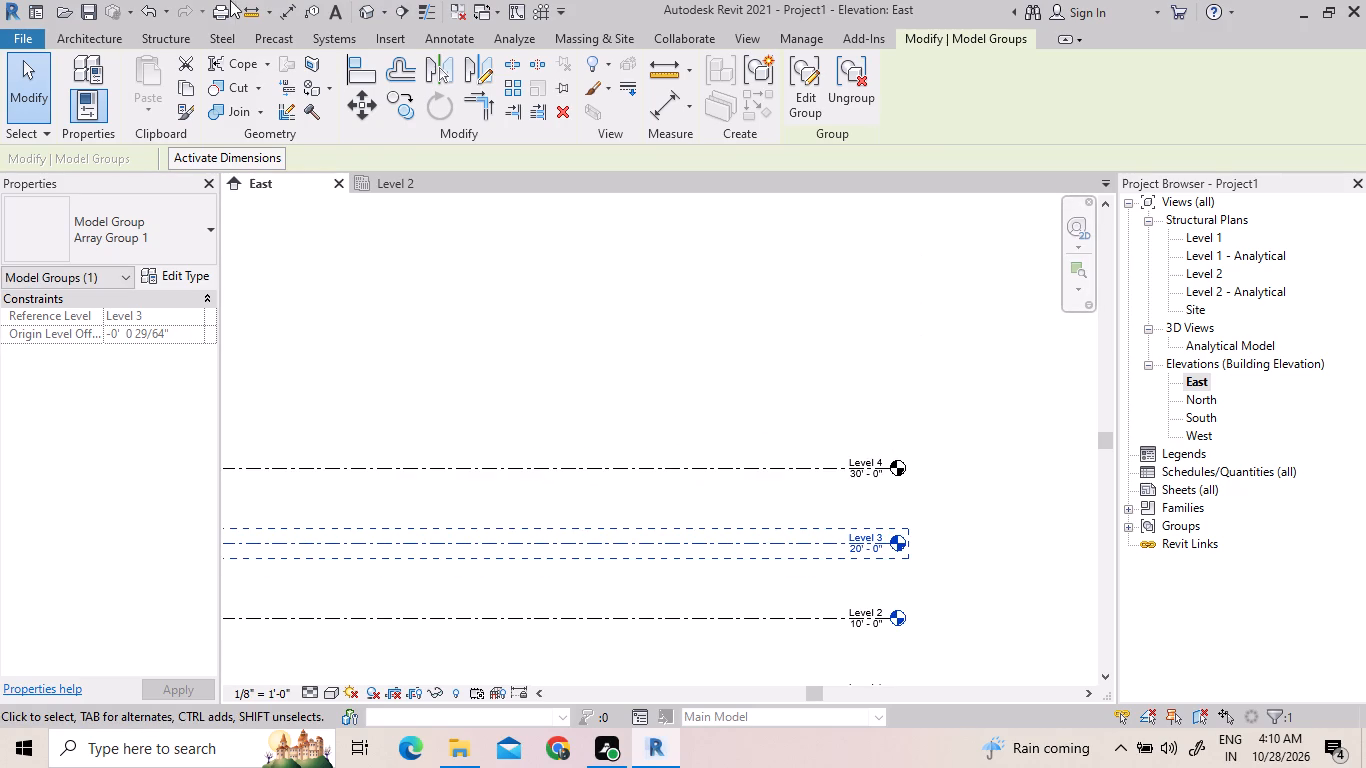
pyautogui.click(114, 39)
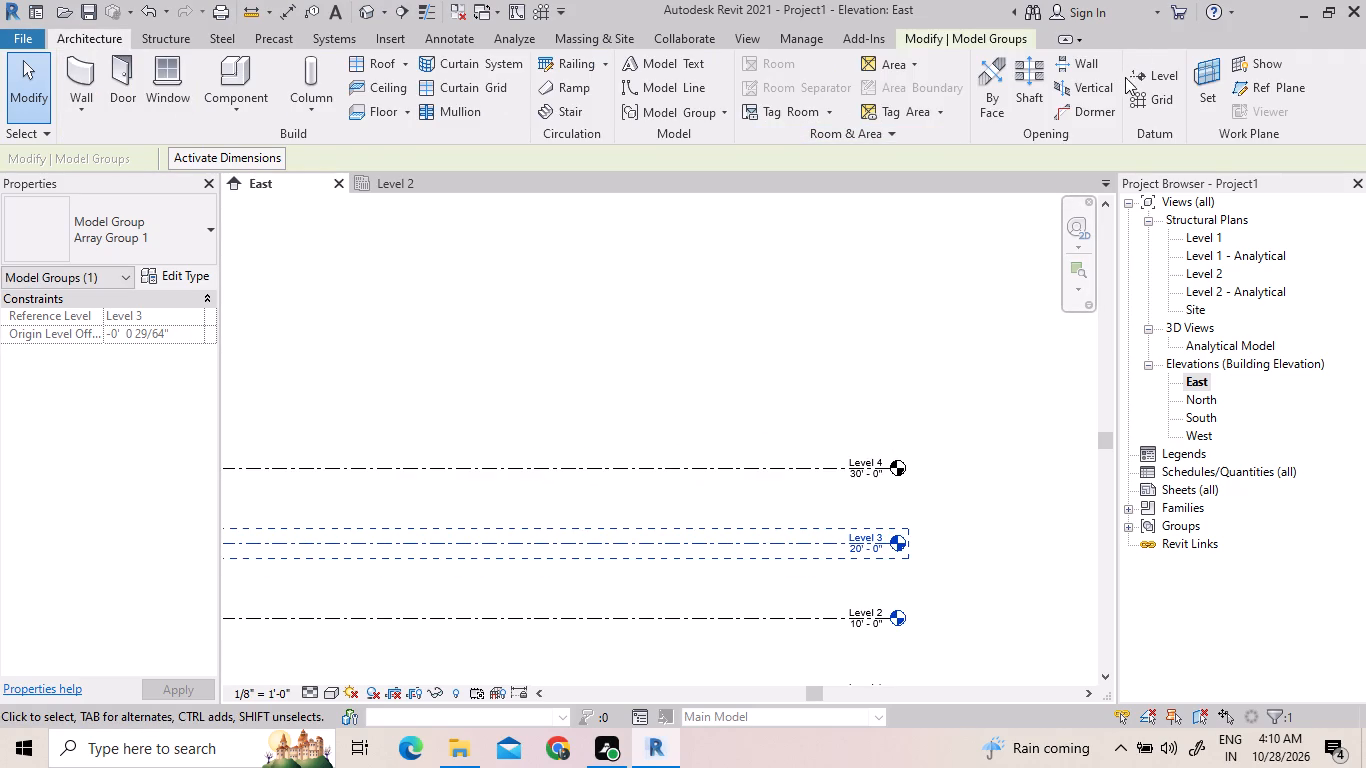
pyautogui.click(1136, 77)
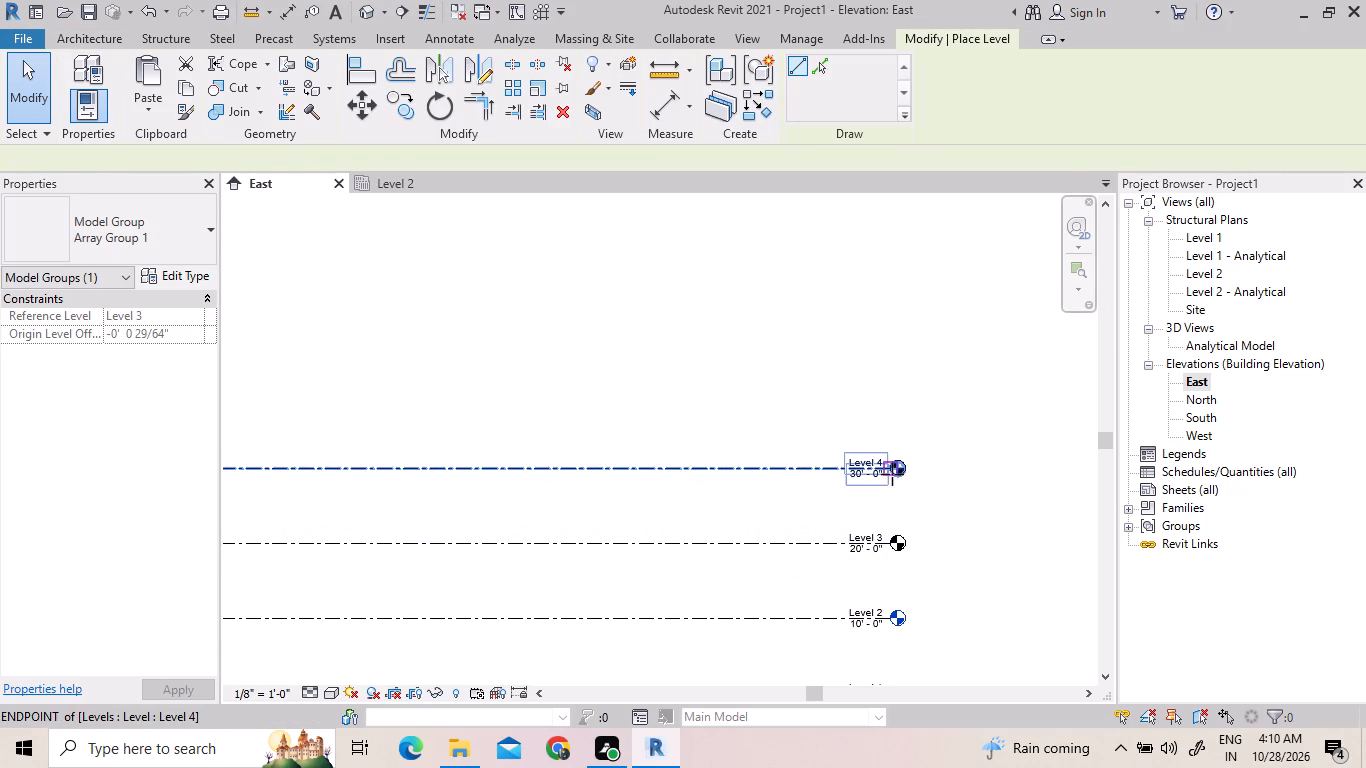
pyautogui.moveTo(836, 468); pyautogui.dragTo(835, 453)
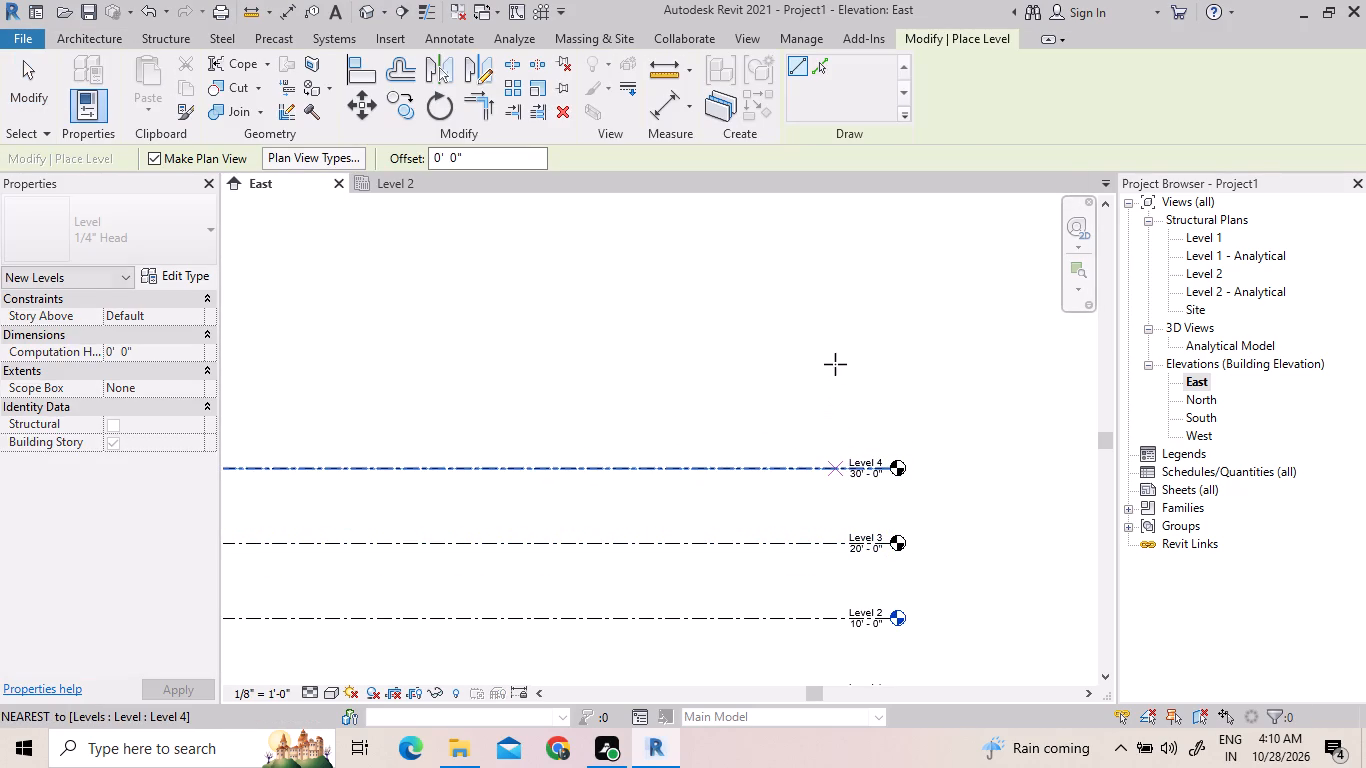
# Array the Level 4 group upward as an associated group of 2 members spaced 10' apart, using Move To 2nd.
pyautogui.rightClick(831, 468)
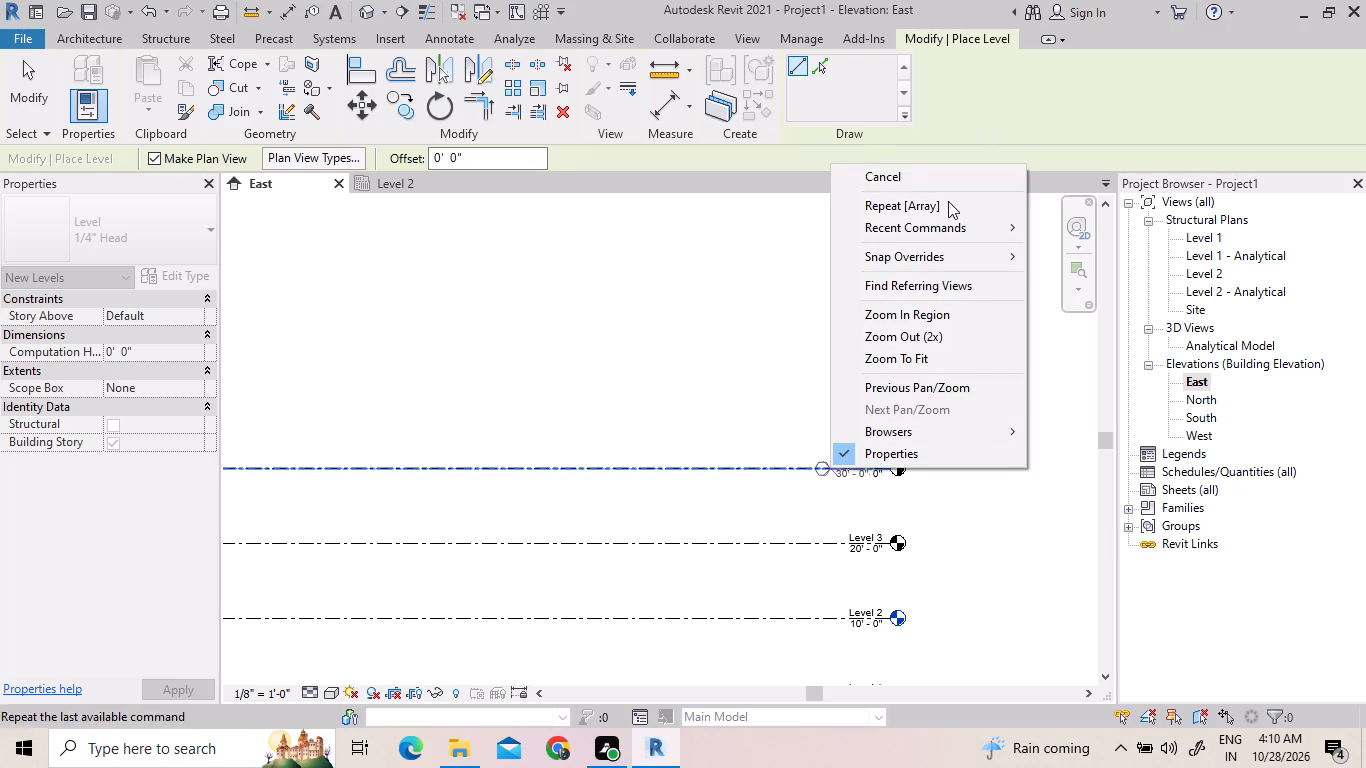
pyautogui.click(937, 207)
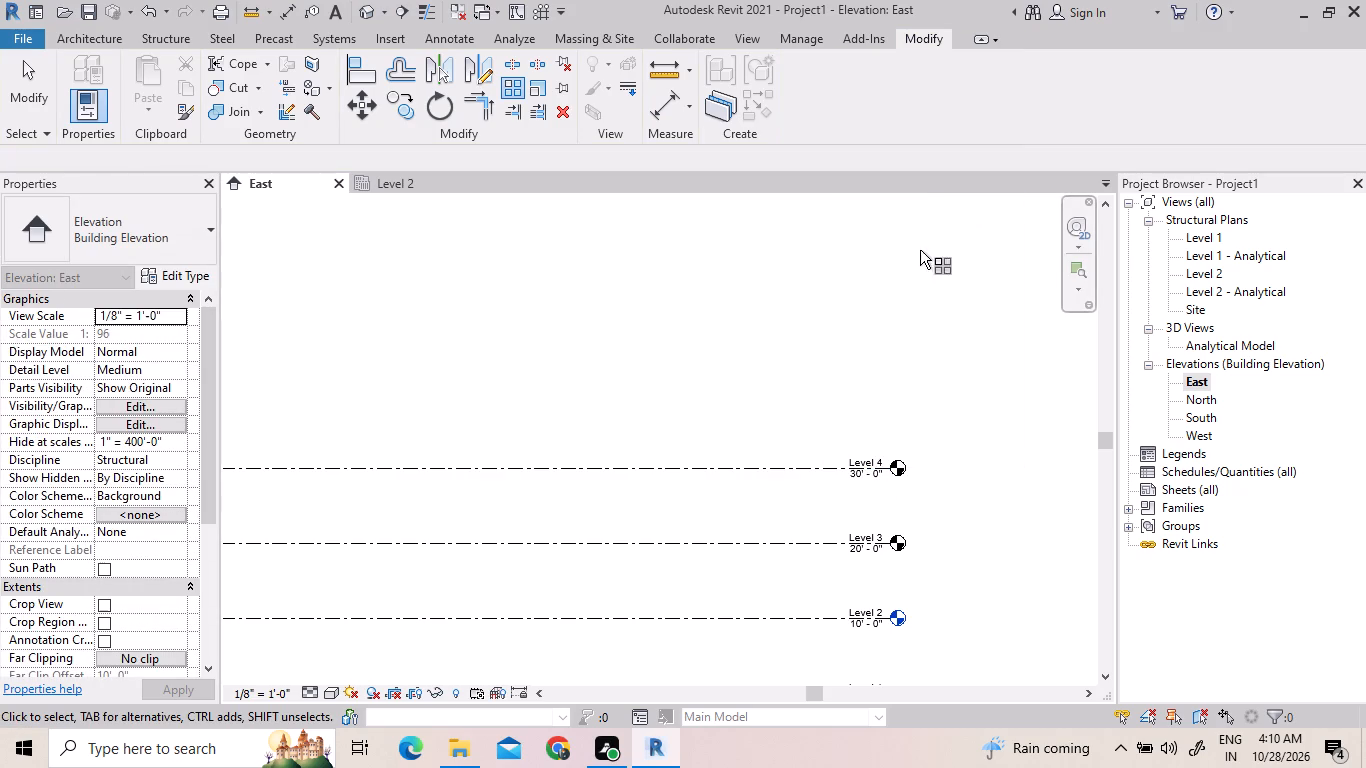
pyautogui.click(836, 462)
pyautogui.rightClick(827, 464)
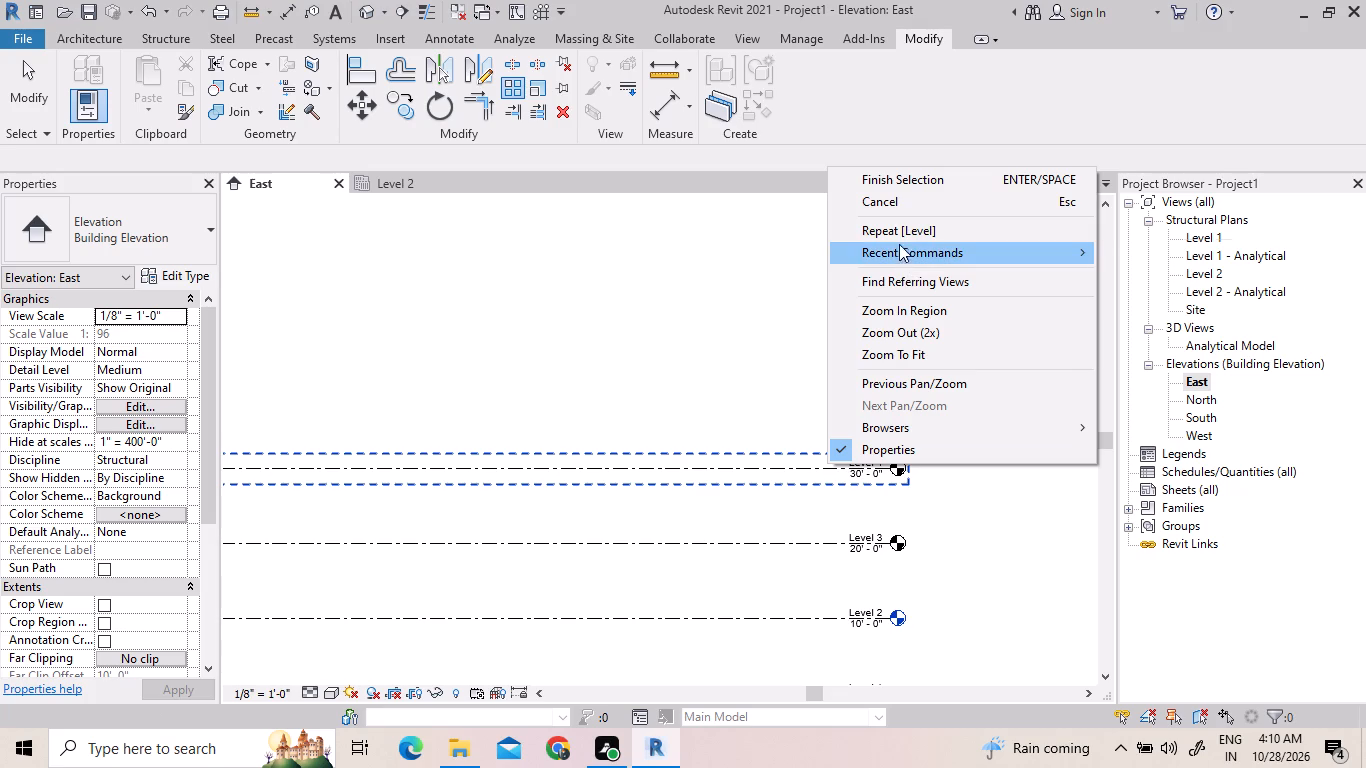
pyautogui.click(908, 178)
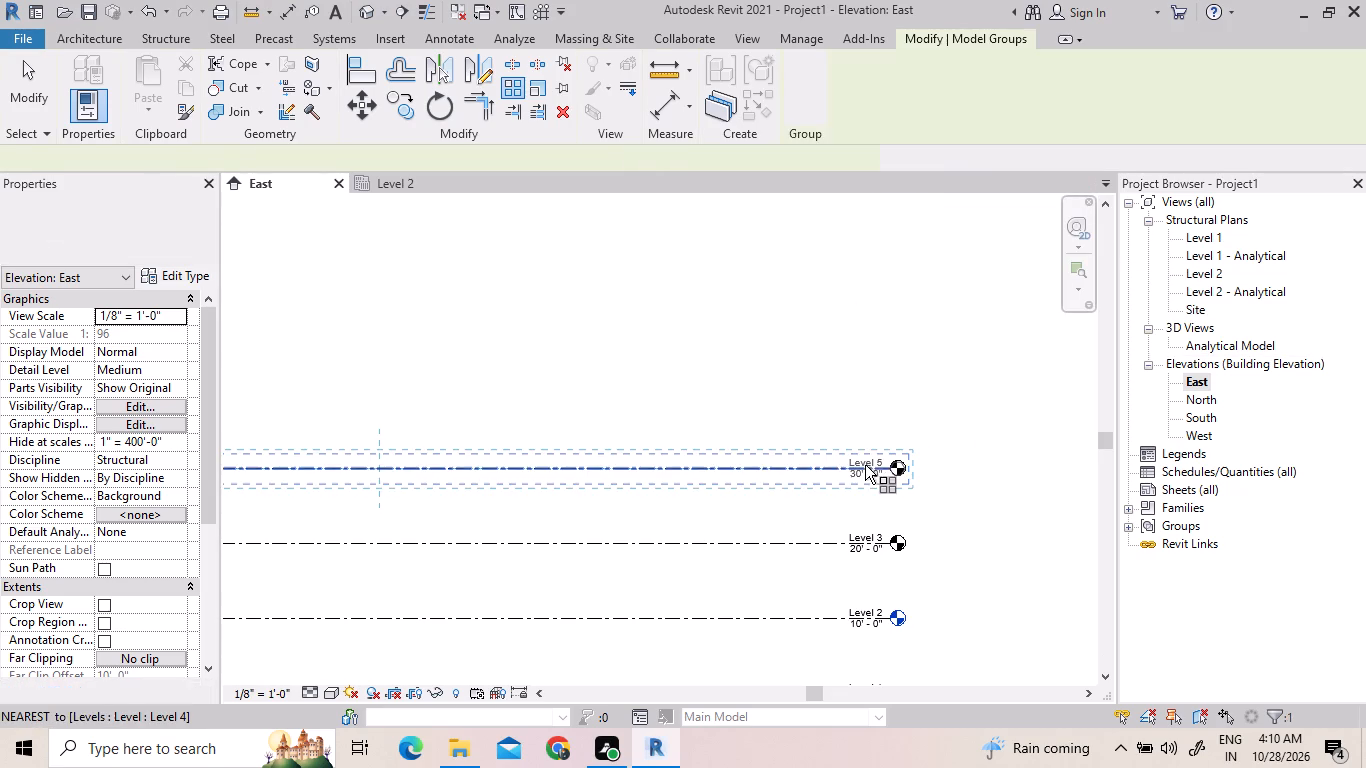
pyautogui.moveTo(865, 465); pyautogui.dragTo(867, 365)
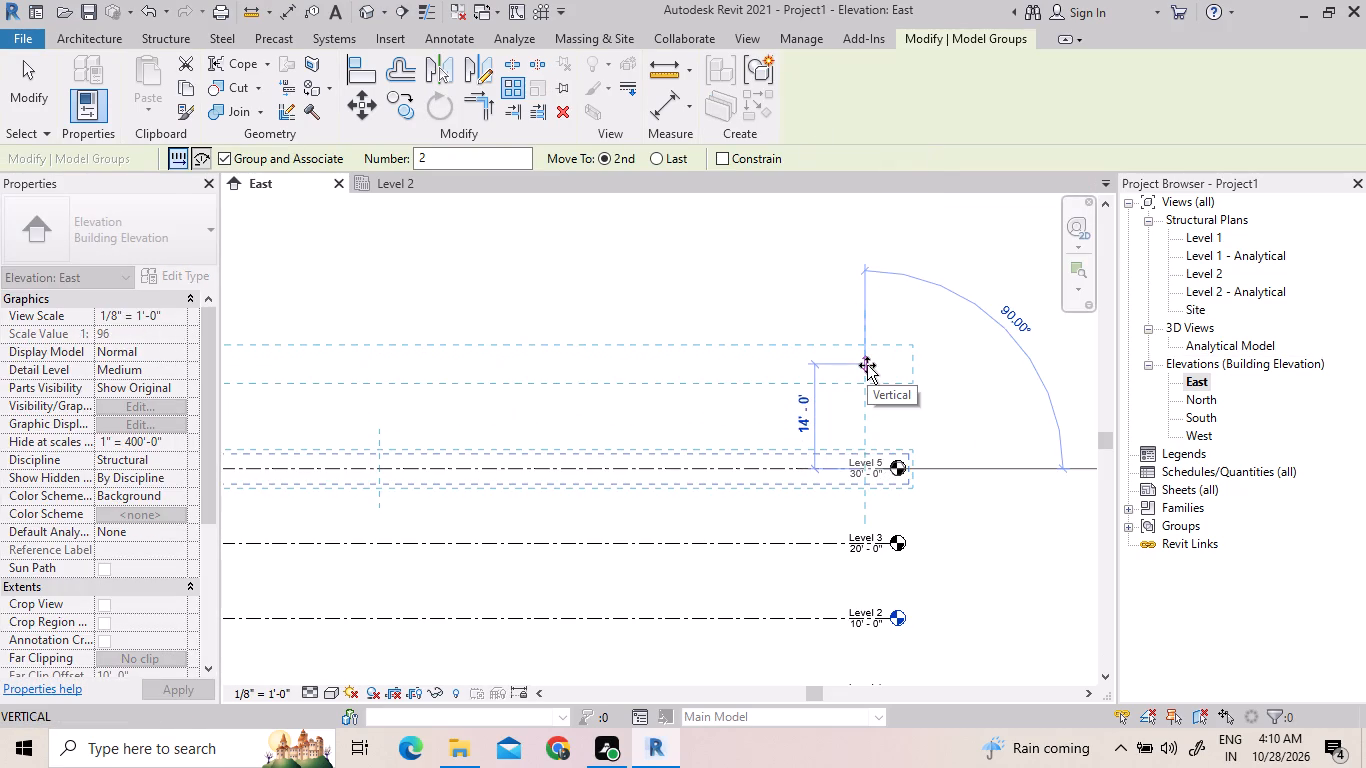
pyautogui.write("10'")
pyautogui.press('Return')
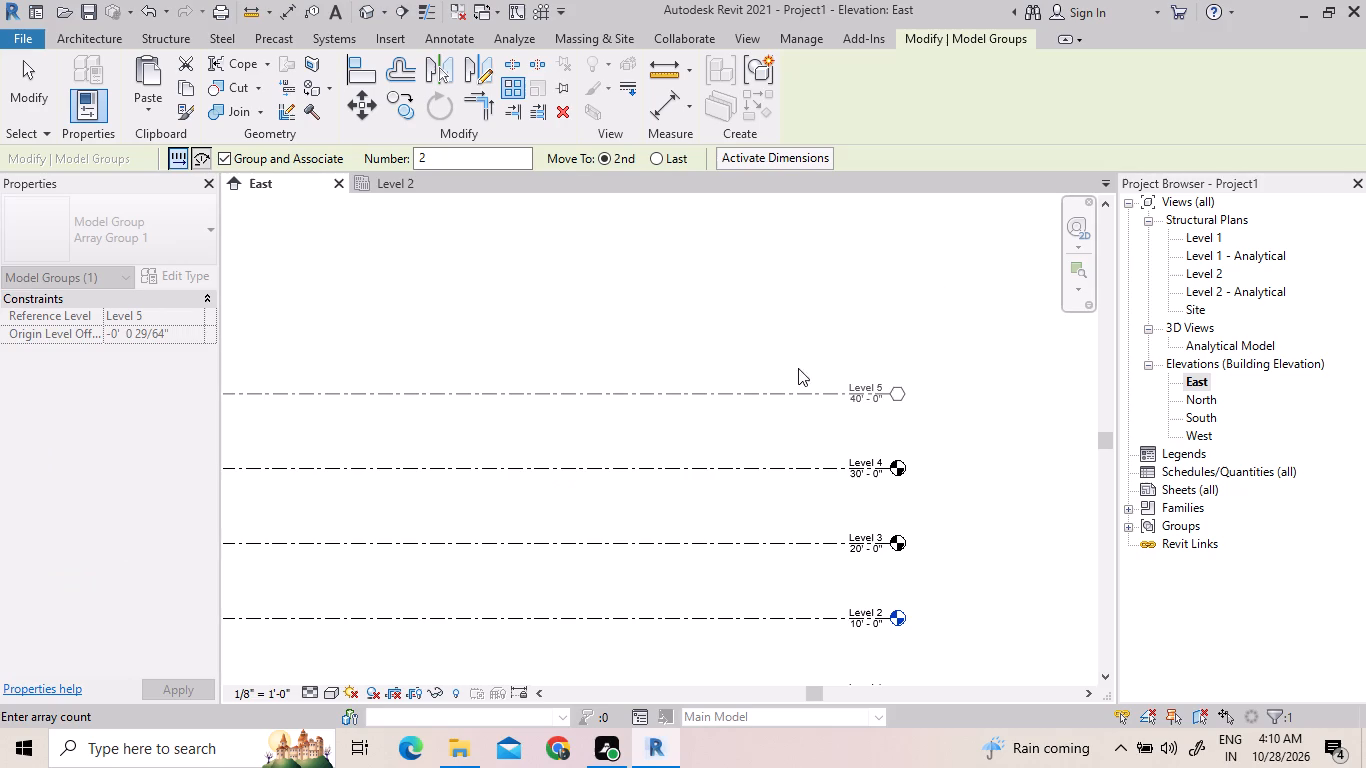
pyautogui.click(792, 390)
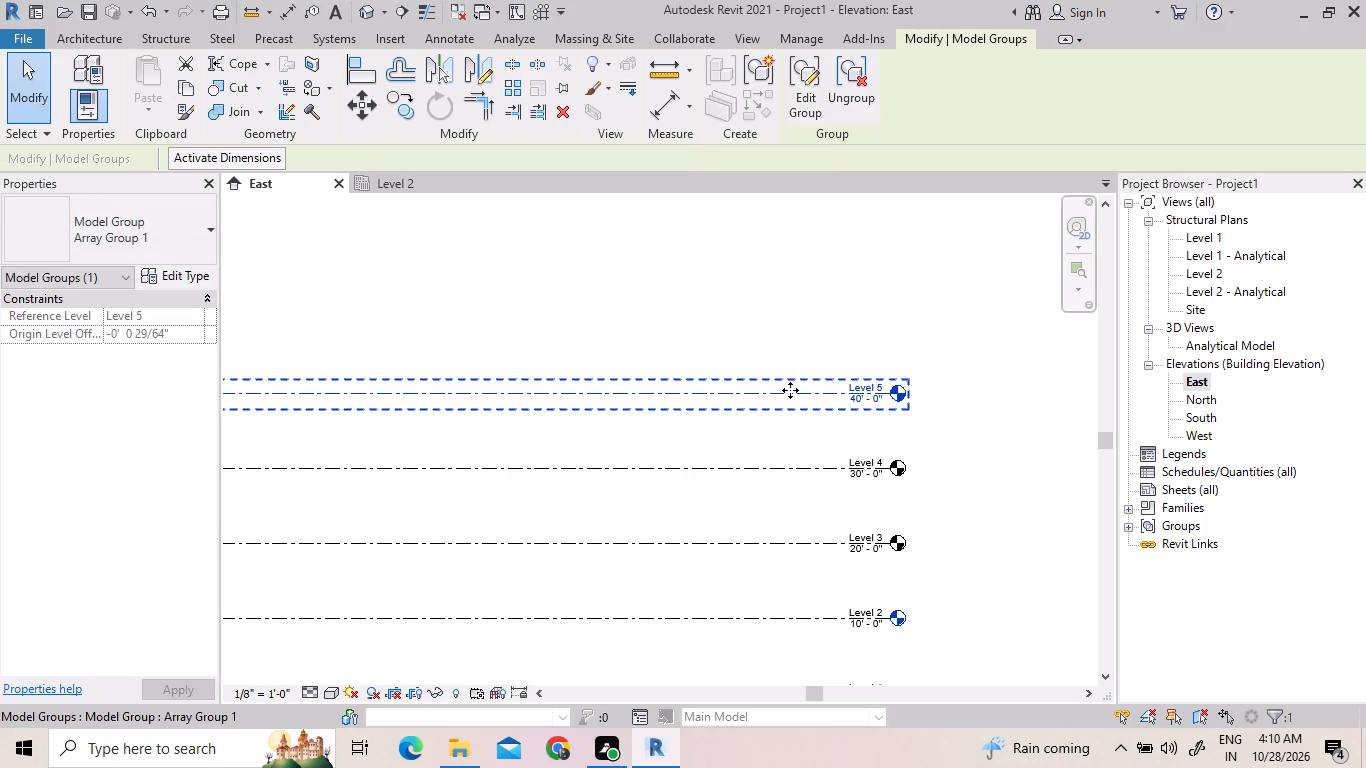
# Try to array the Level 5 group upward as an associated group of 2 members, using Move To 2nd.
pyautogui.rightClick(790, 390)
pyautogui.click(858, 321)
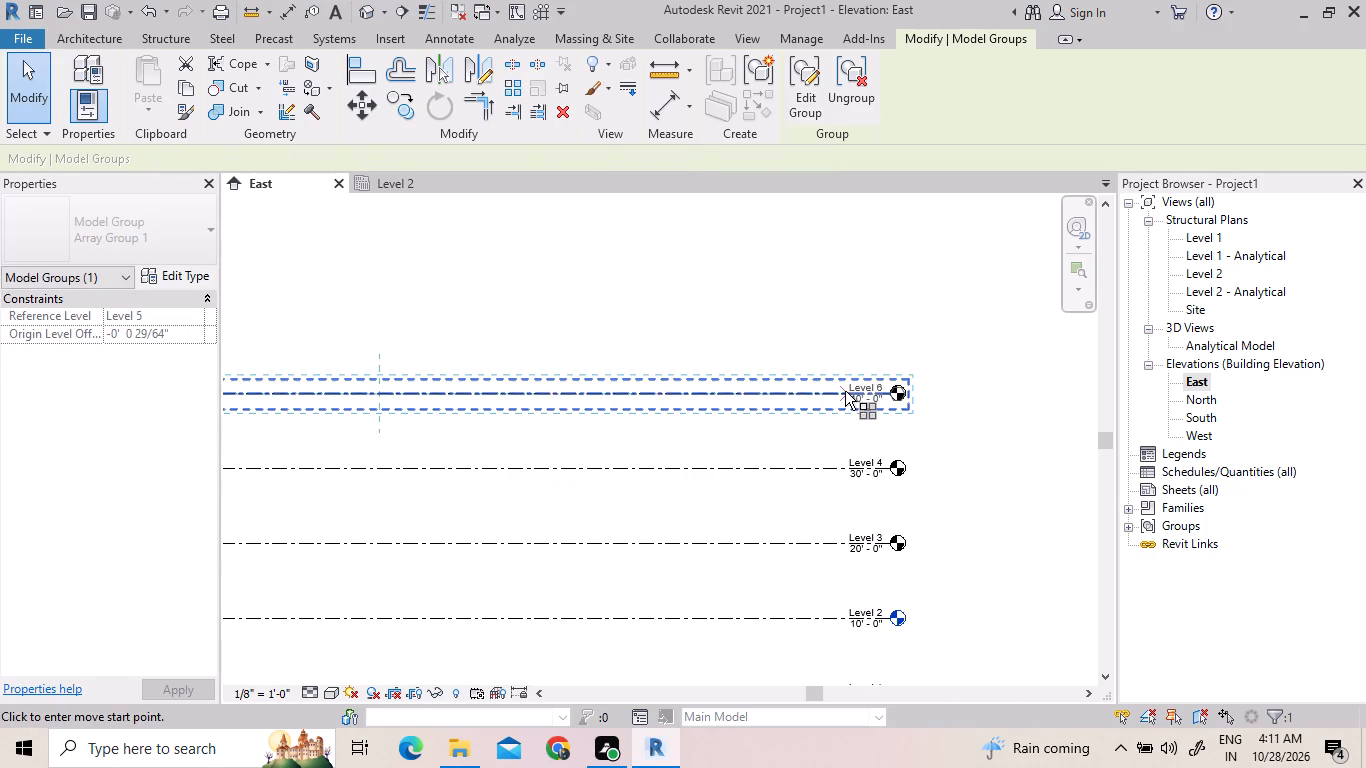
pyautogui.rightClick(843, 391)
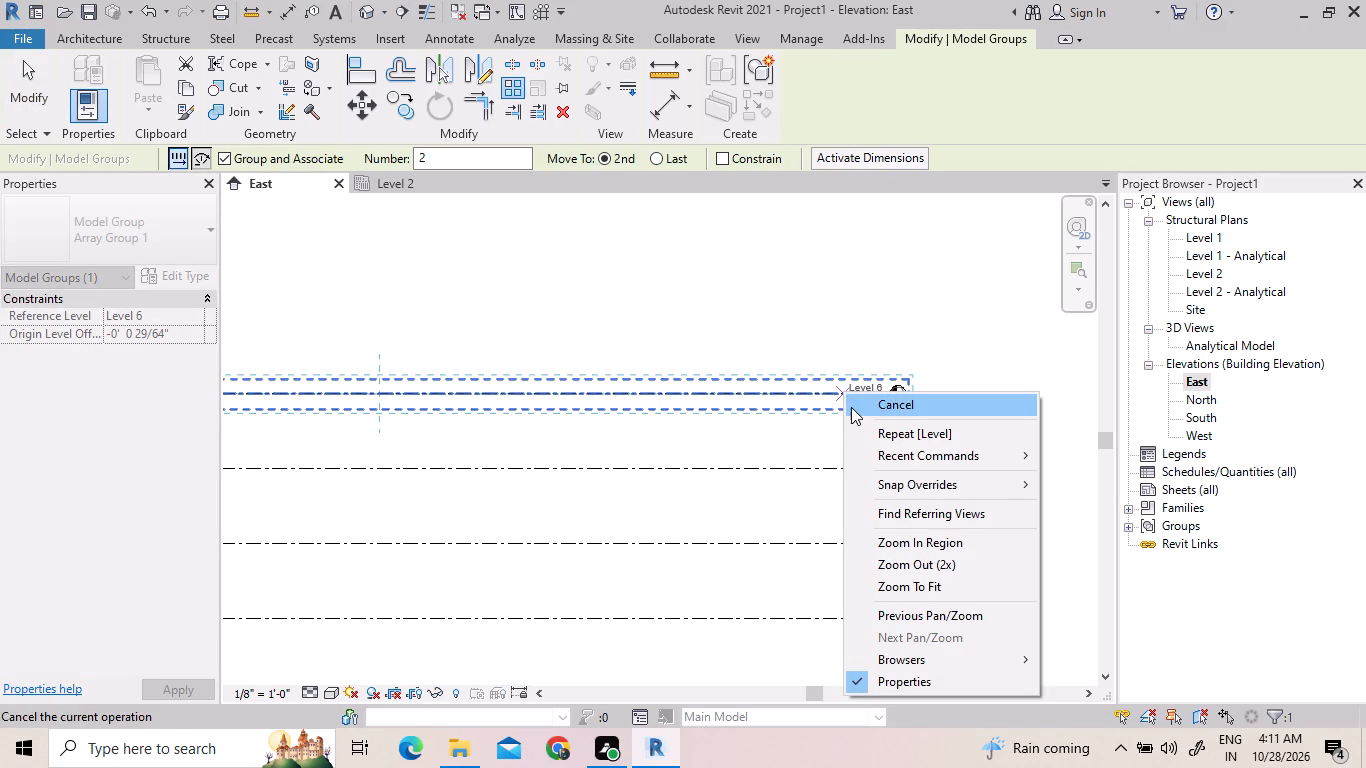
pyautogui.click(811, 388)
pyautogui.moveTo(810, 388); pyautogui.dragTo(822, 285)
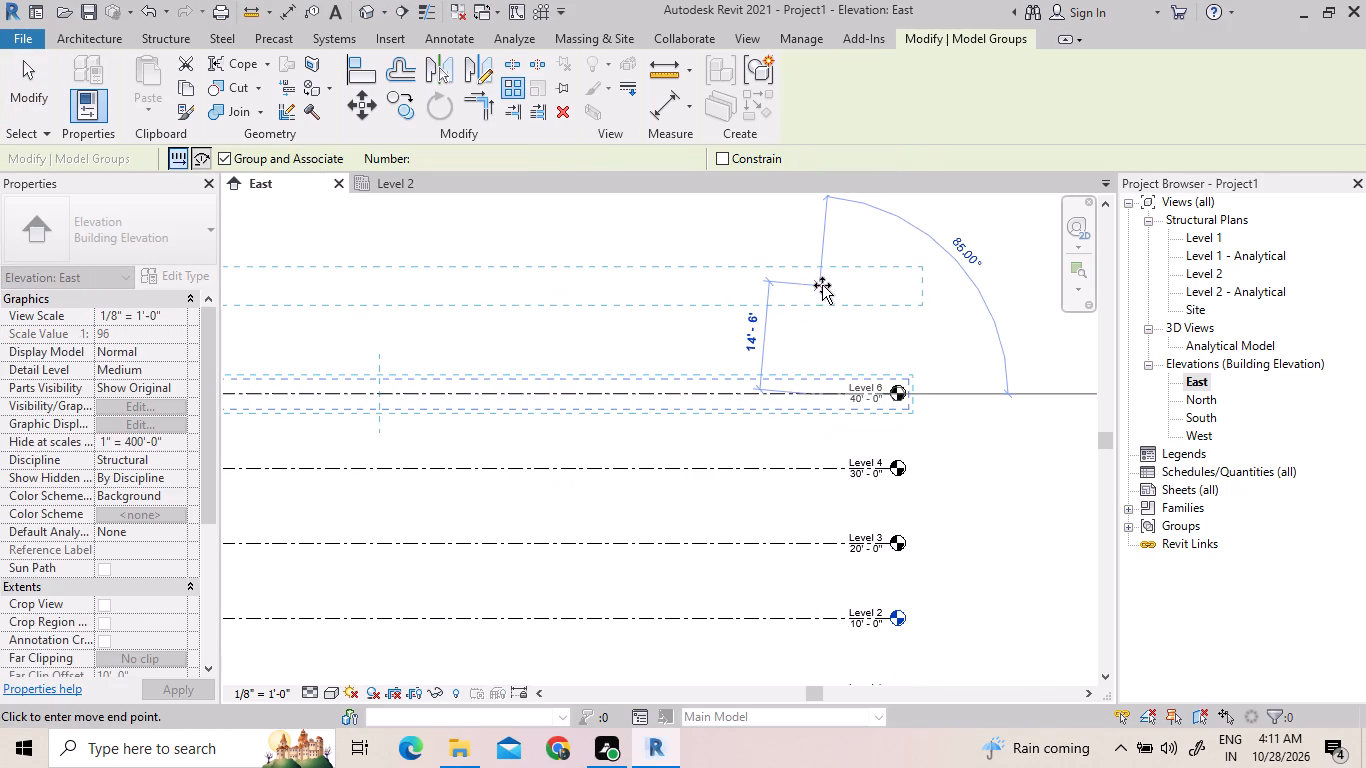
pyautogui.write('10')
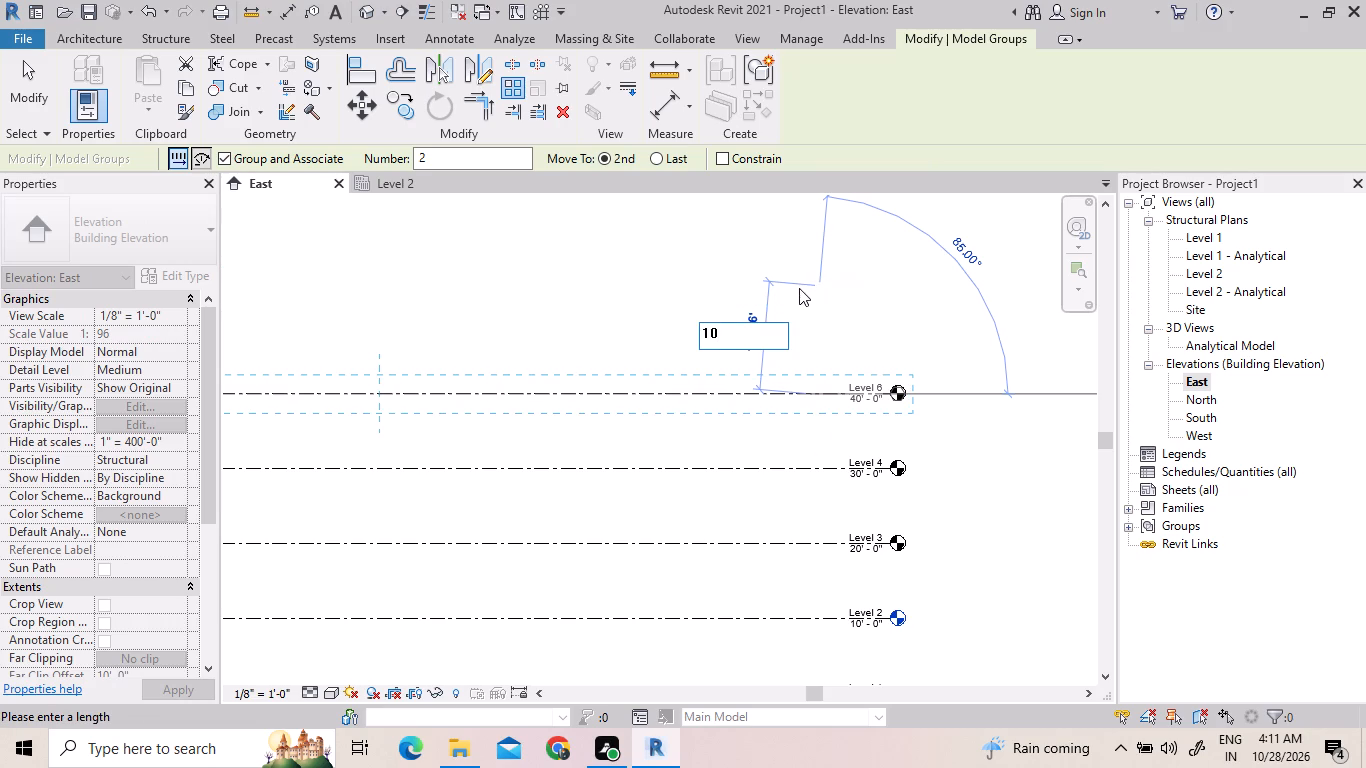
pyautogui.press("'")
pyautogui.press('BackSpace')
pyautogui.press('BackSpace')
pyautogui.press('Escape')
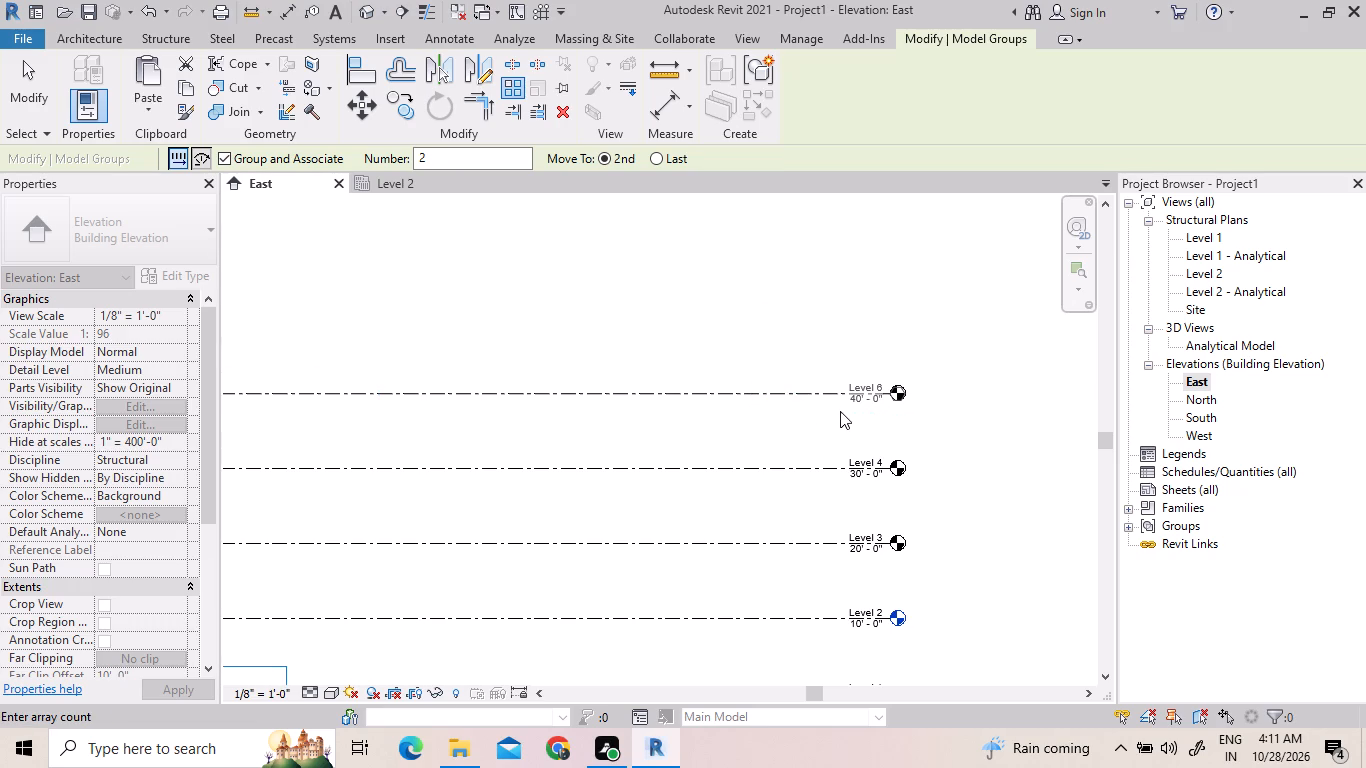
pyautogui.scroll(-1, 885, 379)
pyautogui.scroll(5, 885, 379)
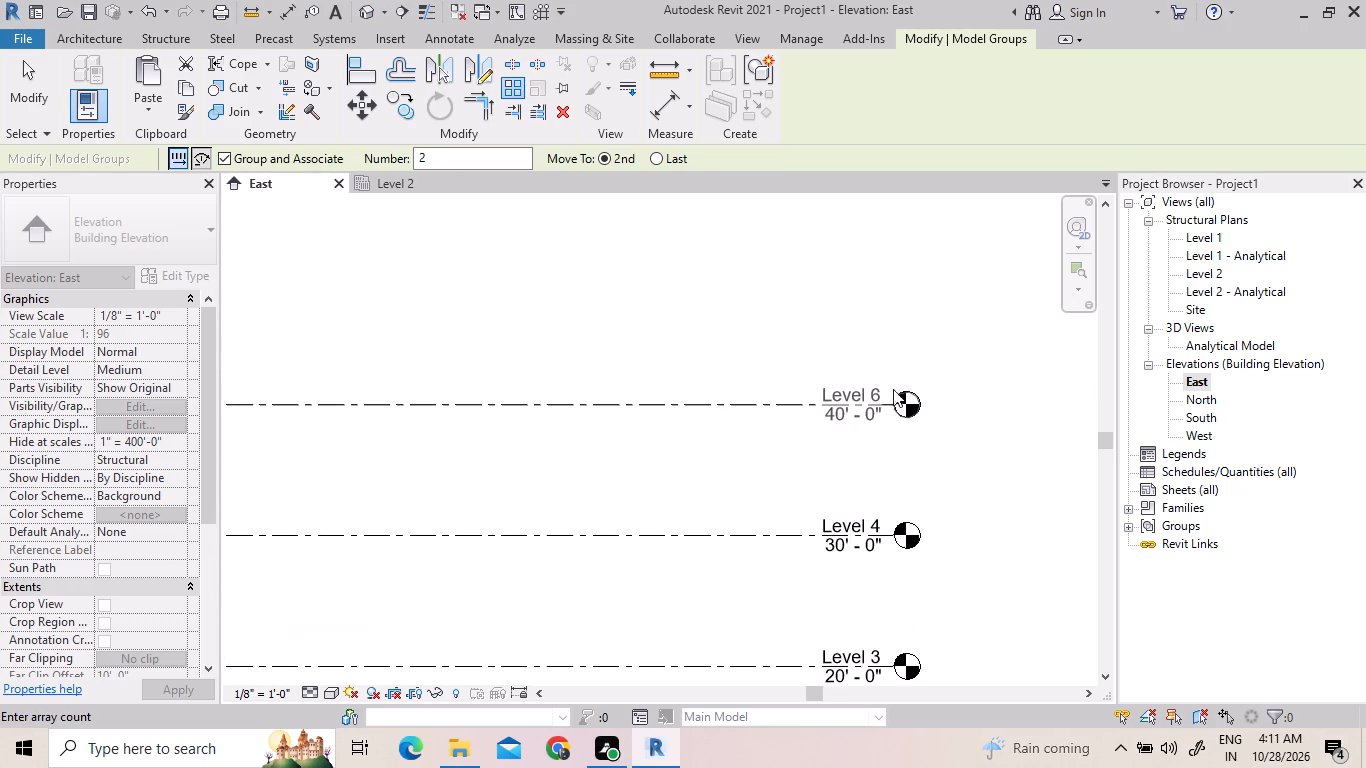
pyautogui.scroll(5, 895, 393)
pyautogui.scroll(-4, 935, 434)
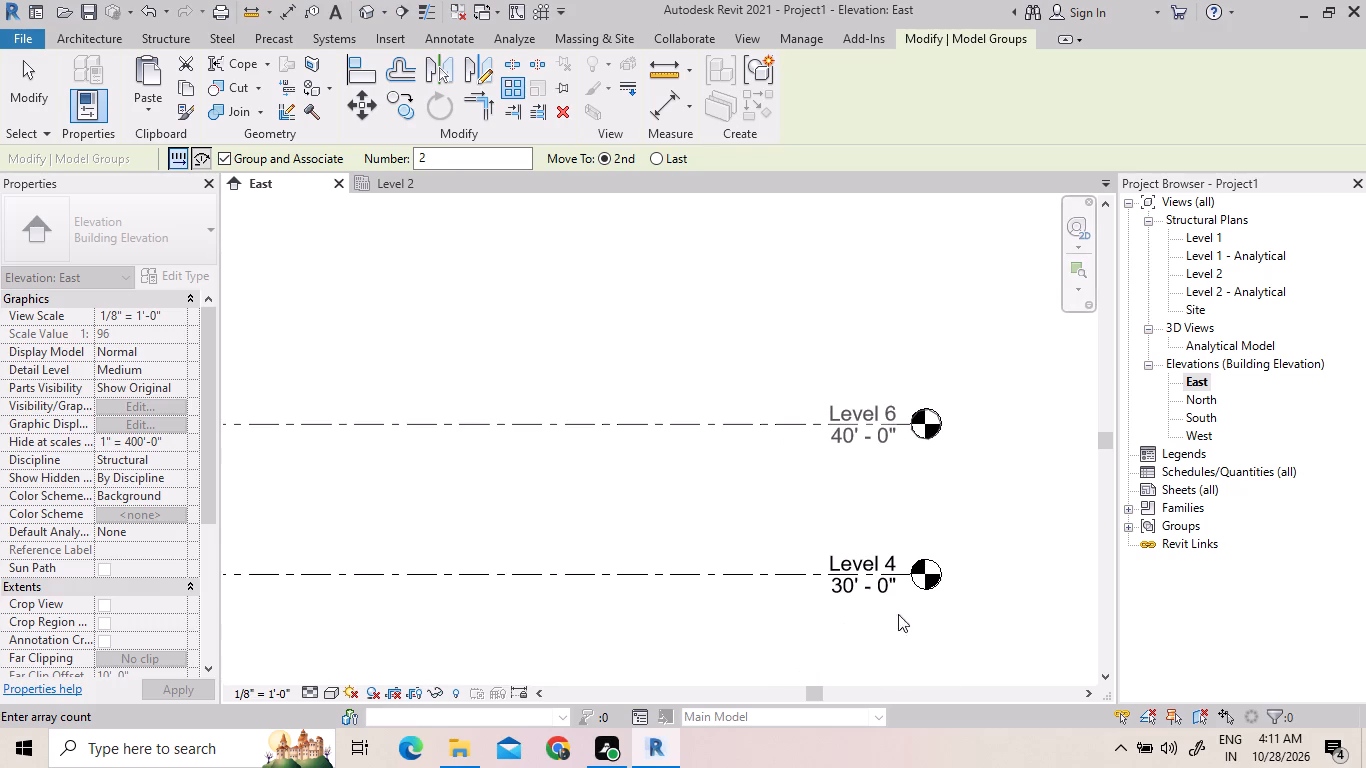
pyautogui.click(921, 408)
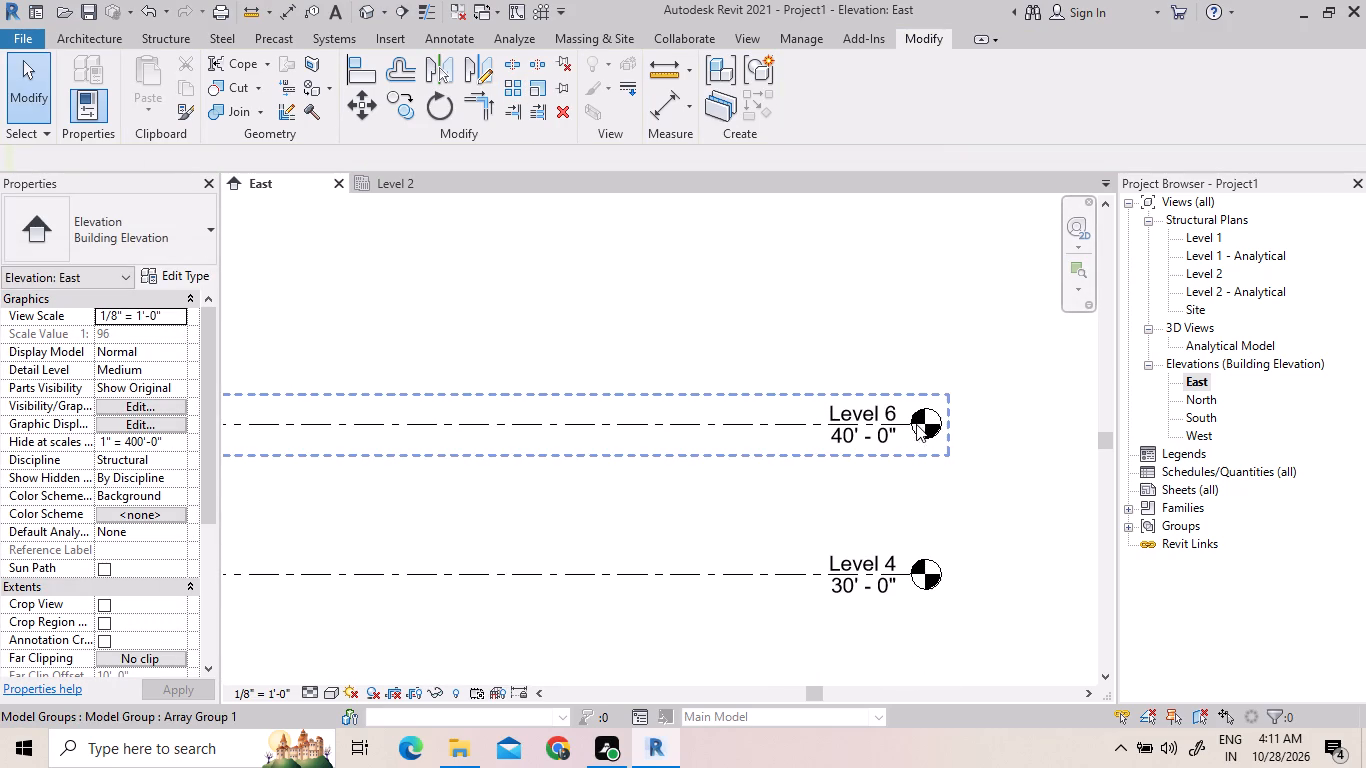
# Array the Level 6 group upward as an associated group of 2 members spaced 10' apart, using Move To 2nd.
pyautogui.click(925, 581)
pyautogui.scroll(-5, 927, 518)
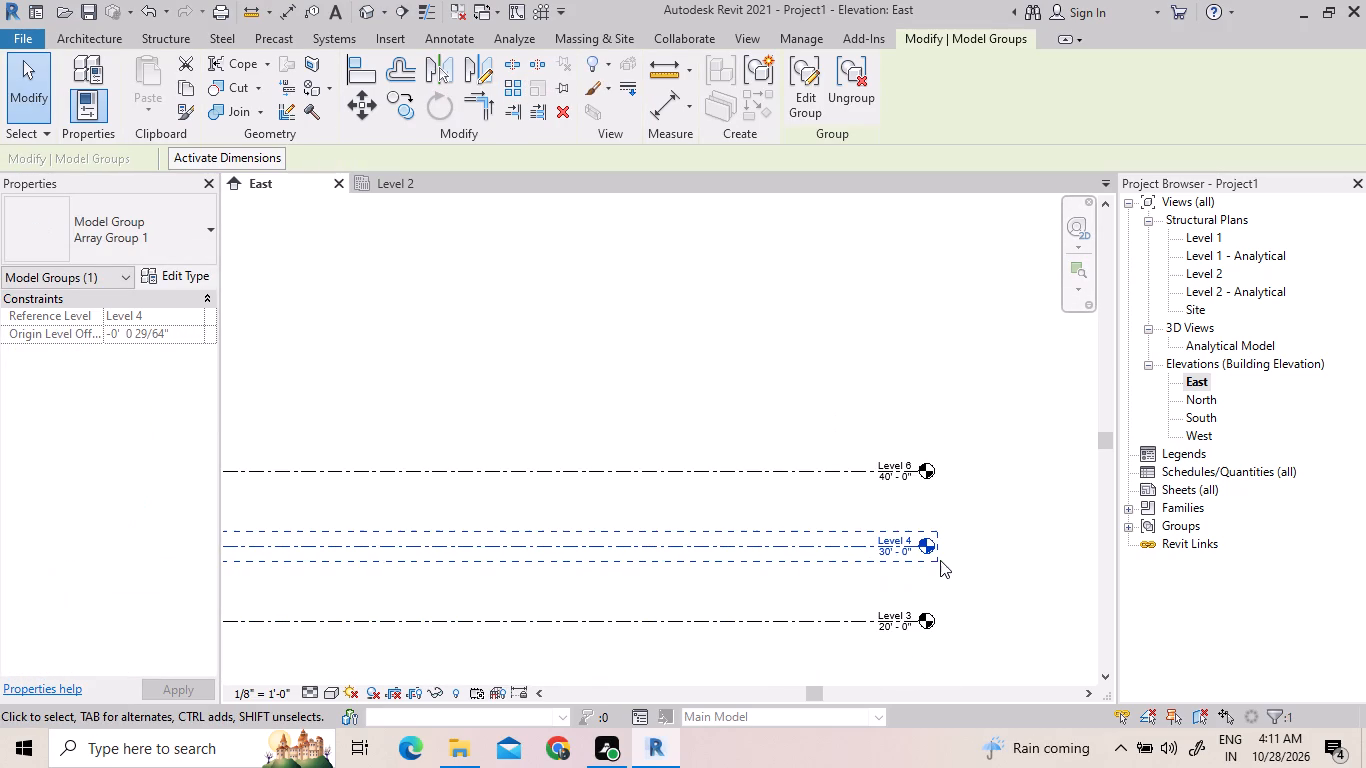
pyautogui.scroll(4, 909, 599)
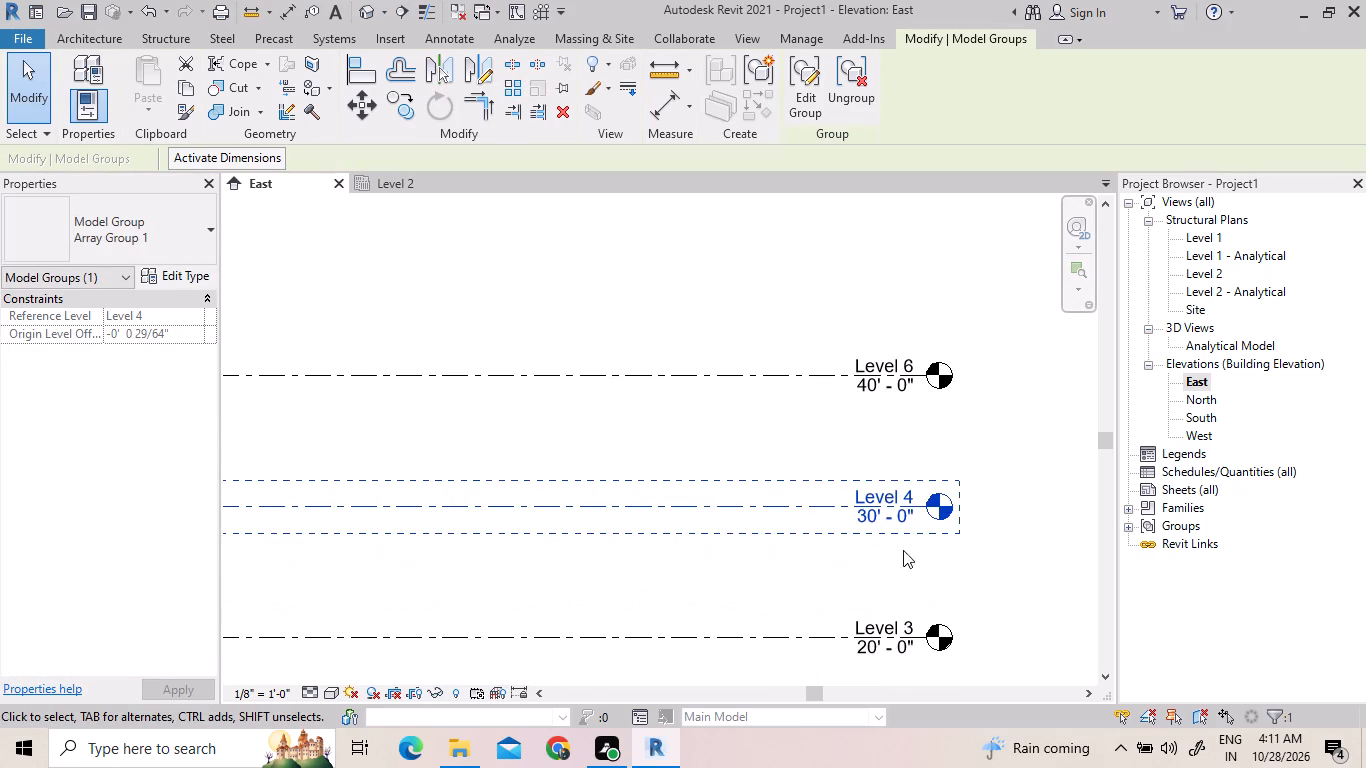
pyautogui.scroll(1, 901, 482)
pyautogui.click(926, 352)
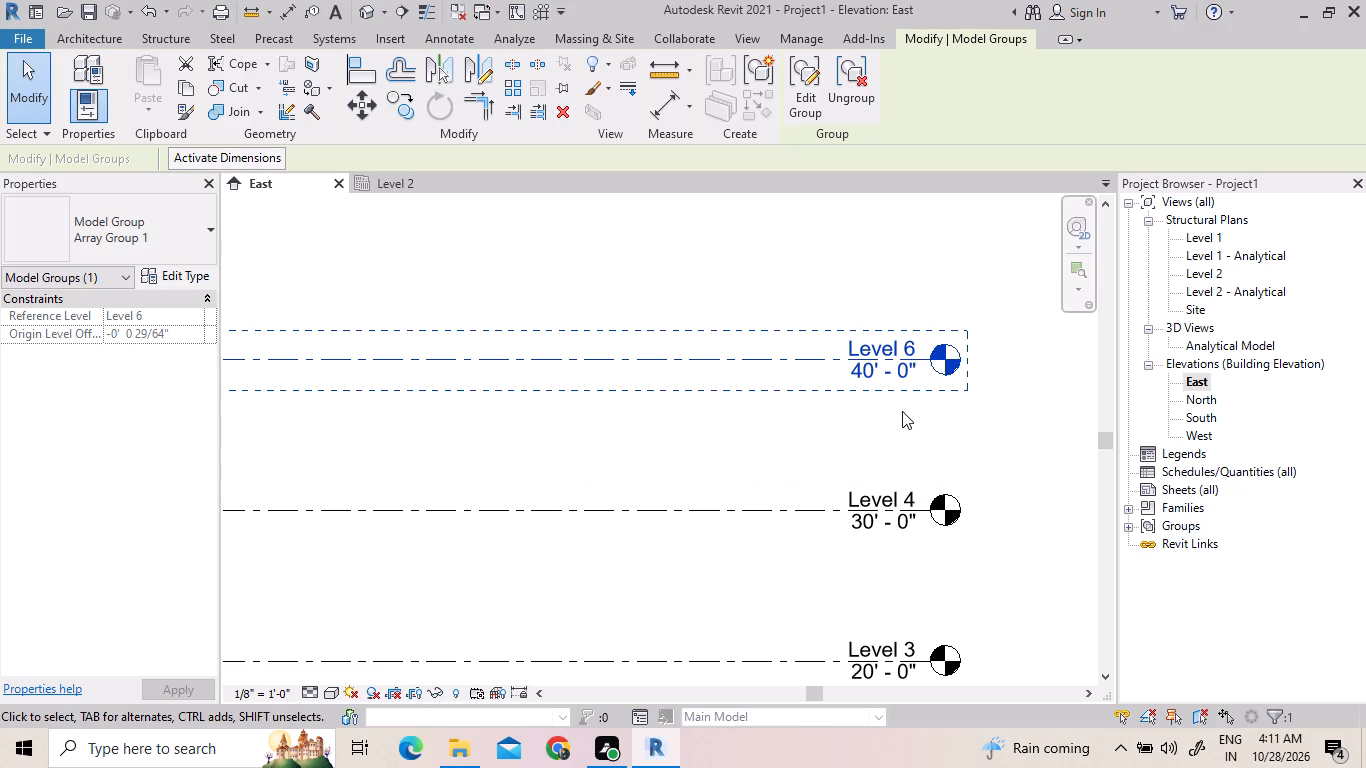
pyautogui.rightClick(705, 350)
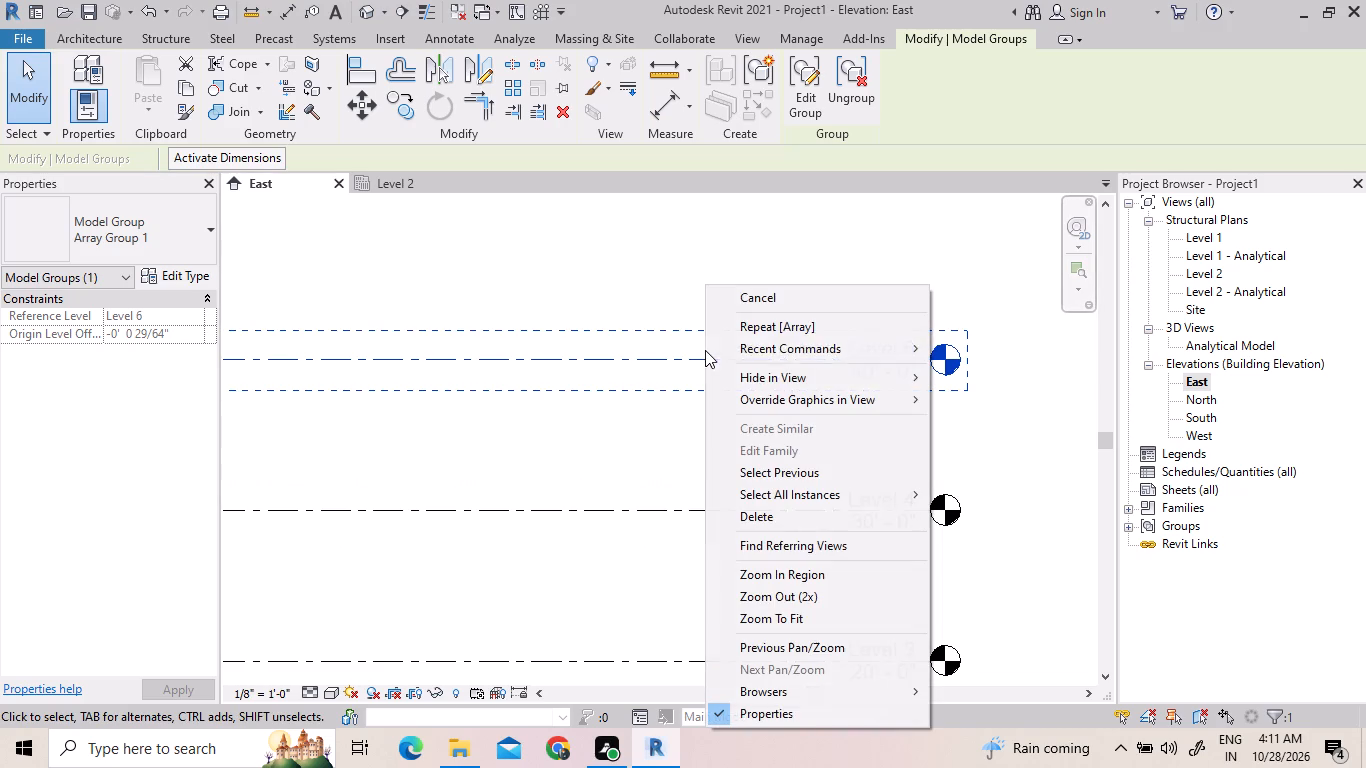
pyautogui.click(783, 336)
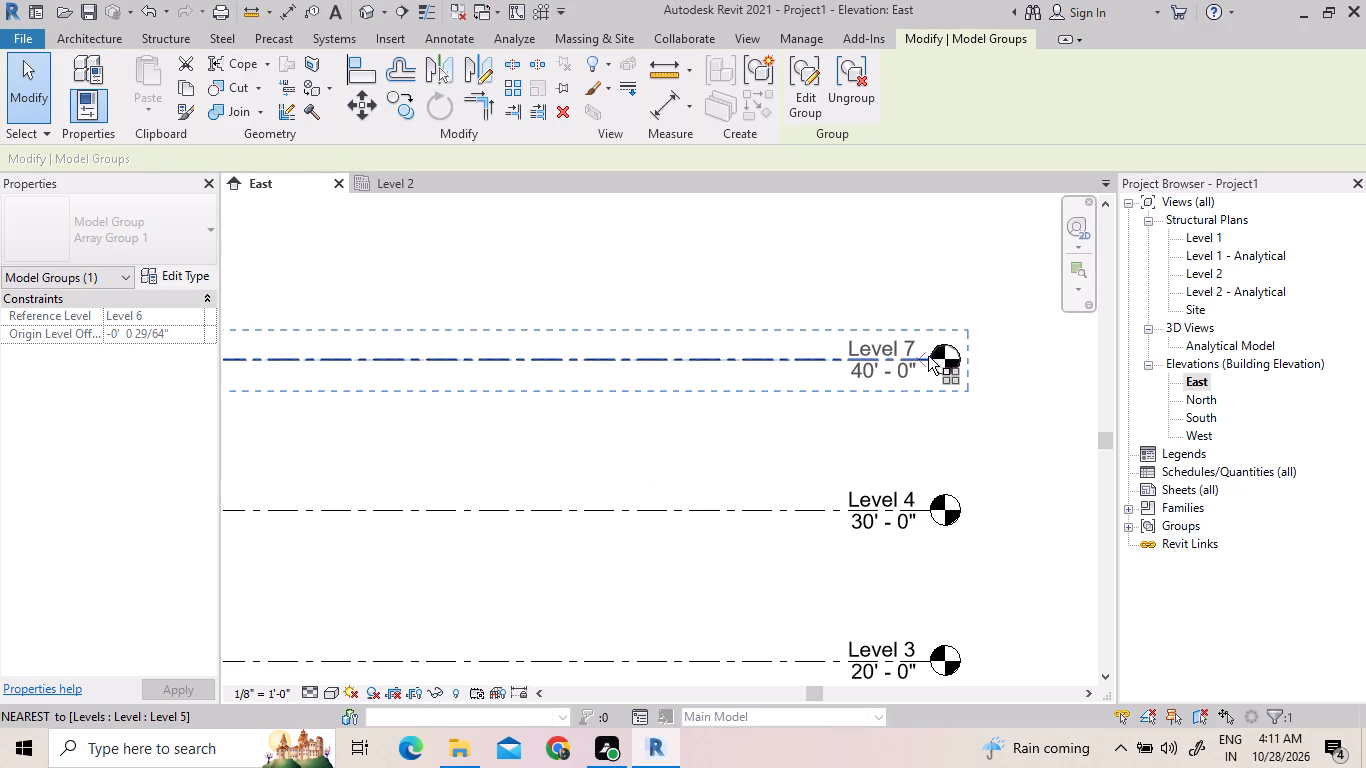
pyautogui.moveTo(927, 356); pyautogui.dragTo(920, 246)
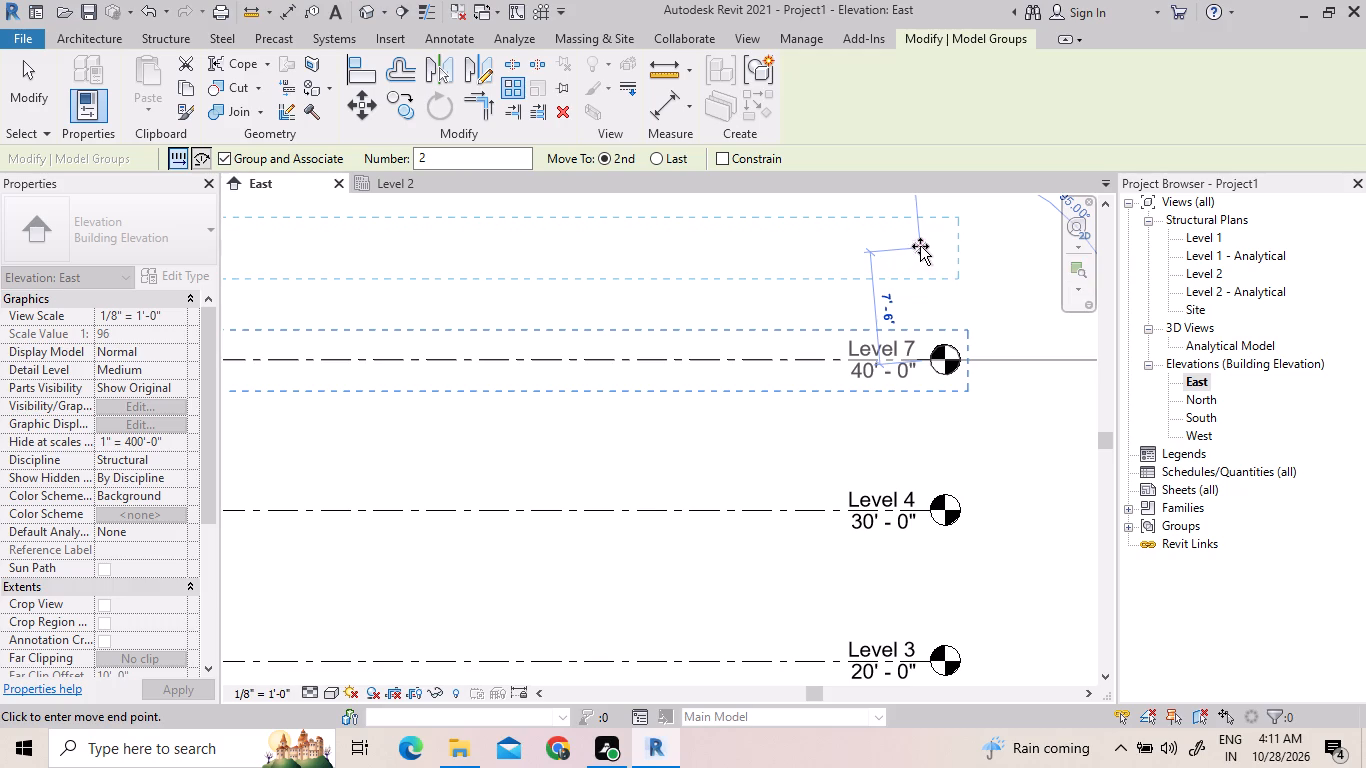
pyautogui.write("10'")
pyautogui.press('Return')
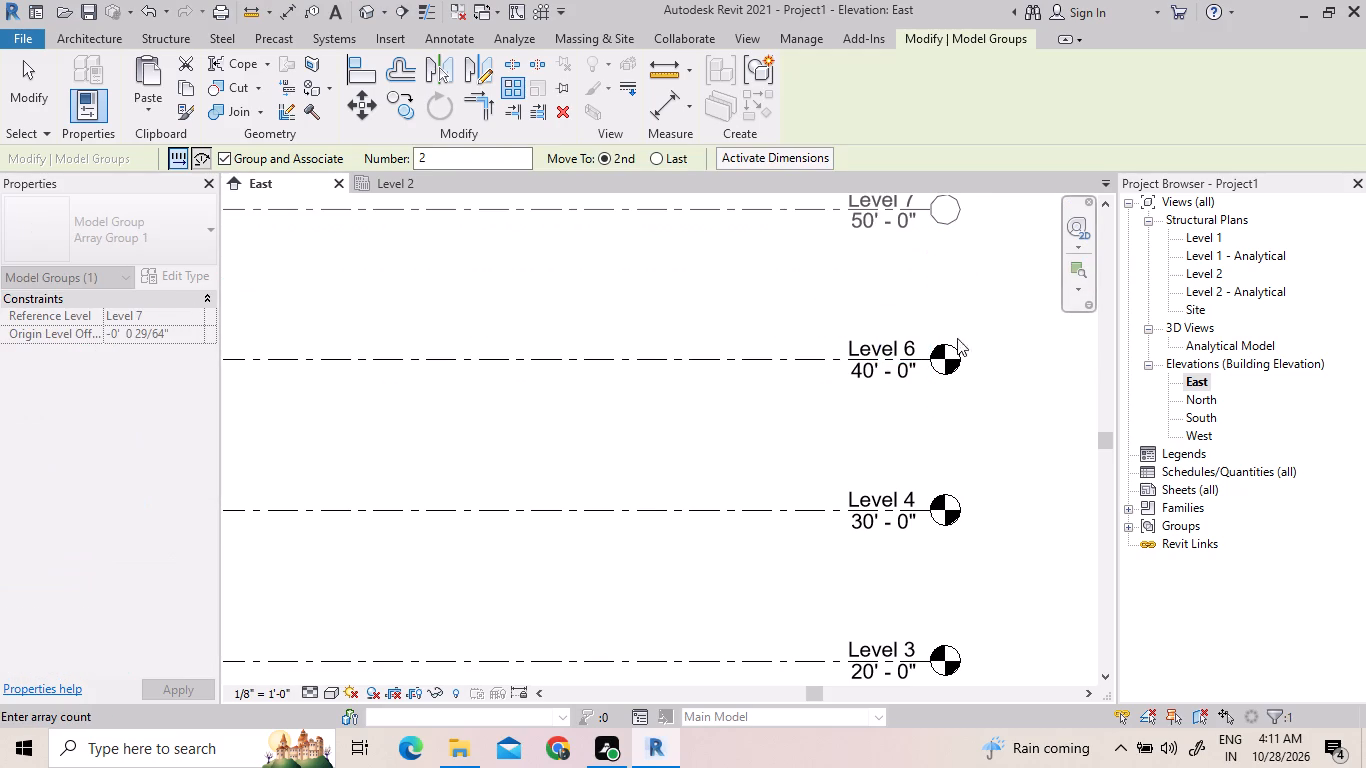
pyautogui.scroll(-3, 960, 345)
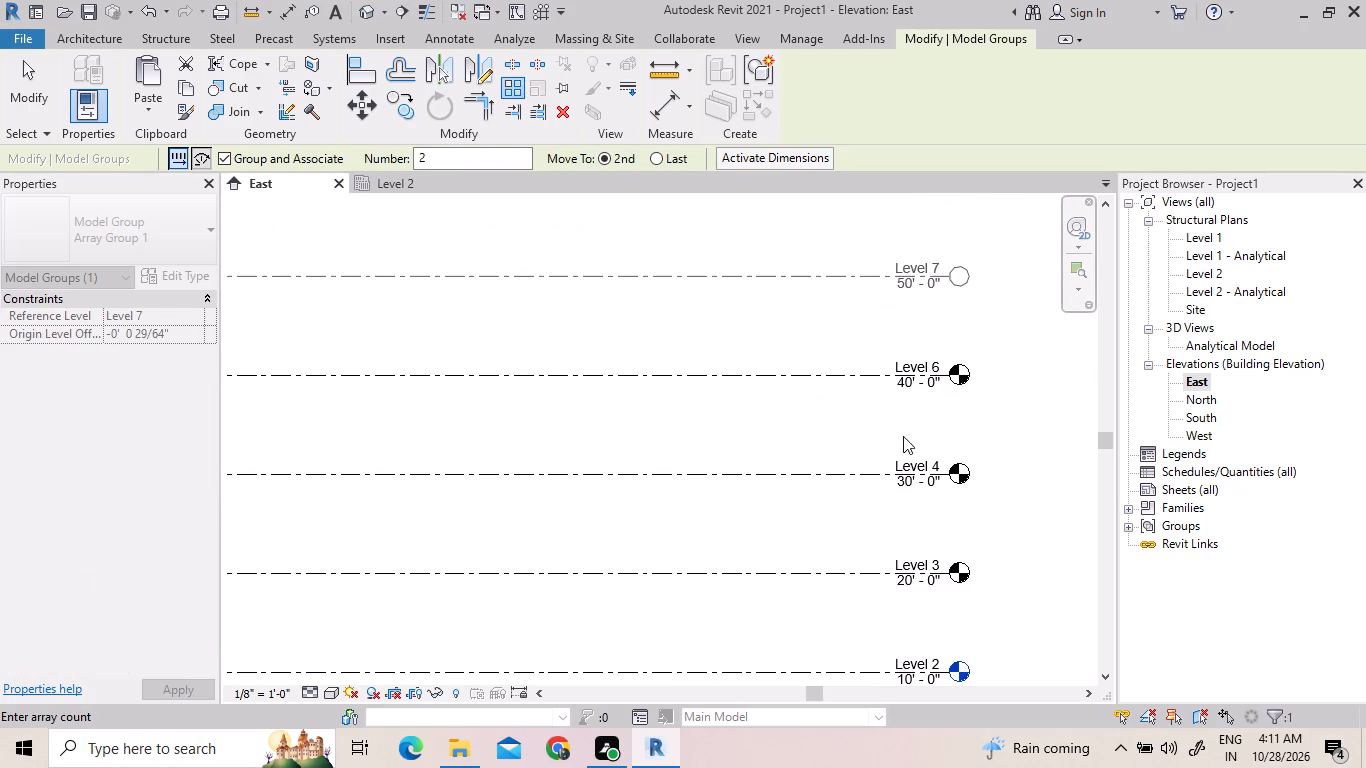
pyautogui.click(927, 466)
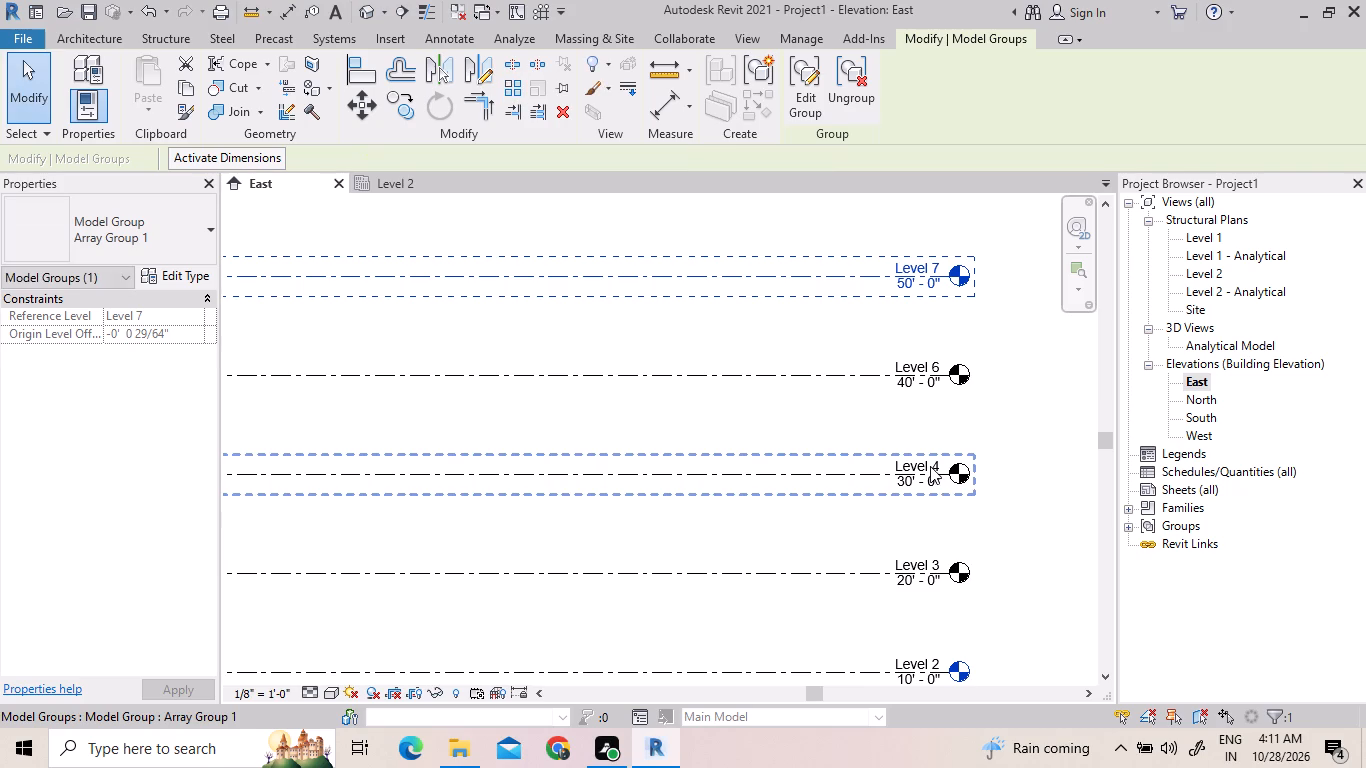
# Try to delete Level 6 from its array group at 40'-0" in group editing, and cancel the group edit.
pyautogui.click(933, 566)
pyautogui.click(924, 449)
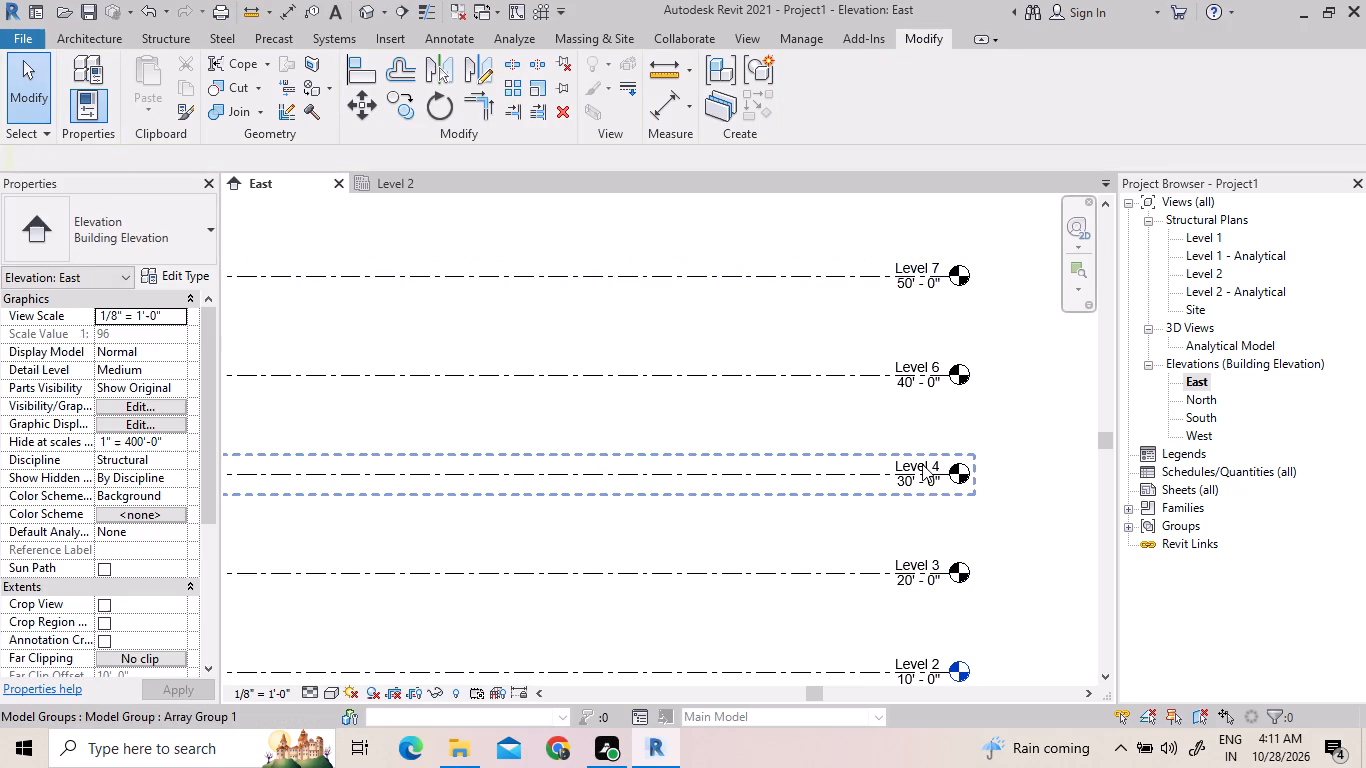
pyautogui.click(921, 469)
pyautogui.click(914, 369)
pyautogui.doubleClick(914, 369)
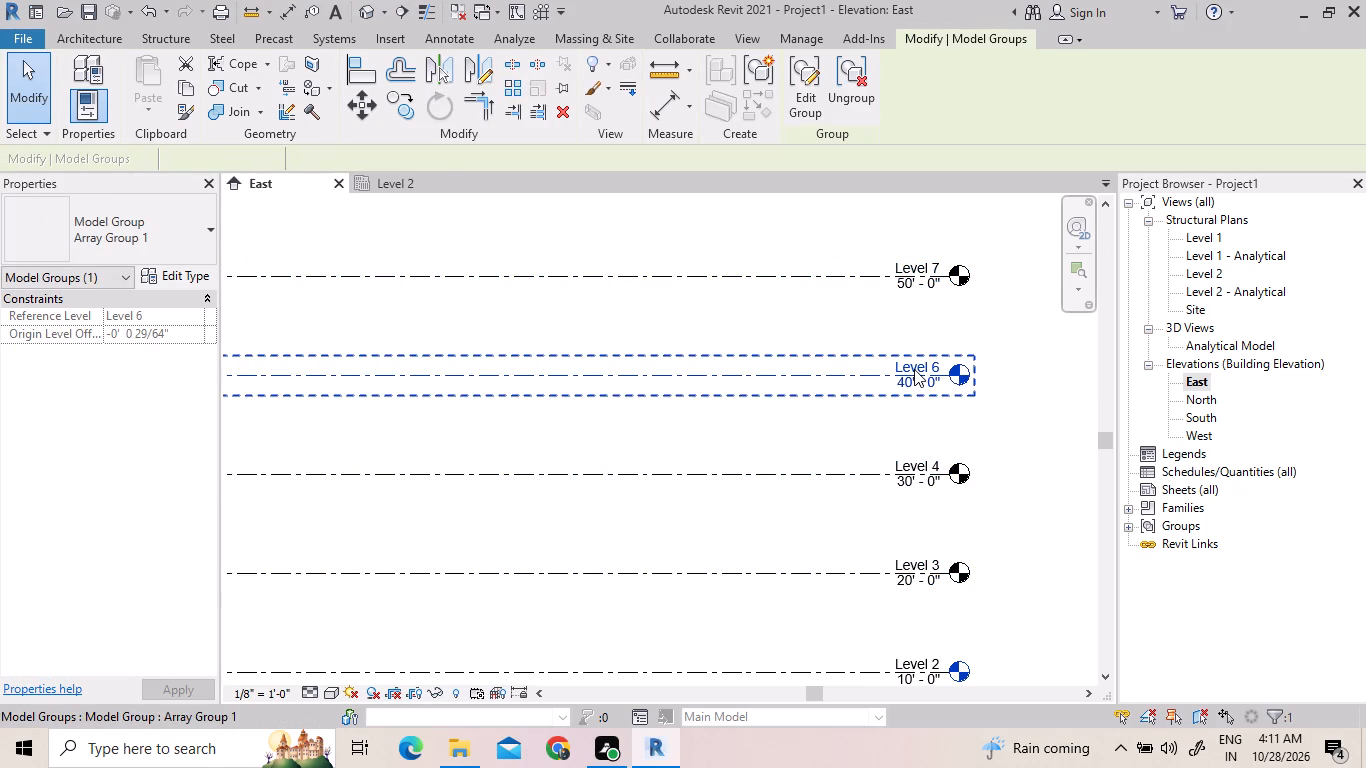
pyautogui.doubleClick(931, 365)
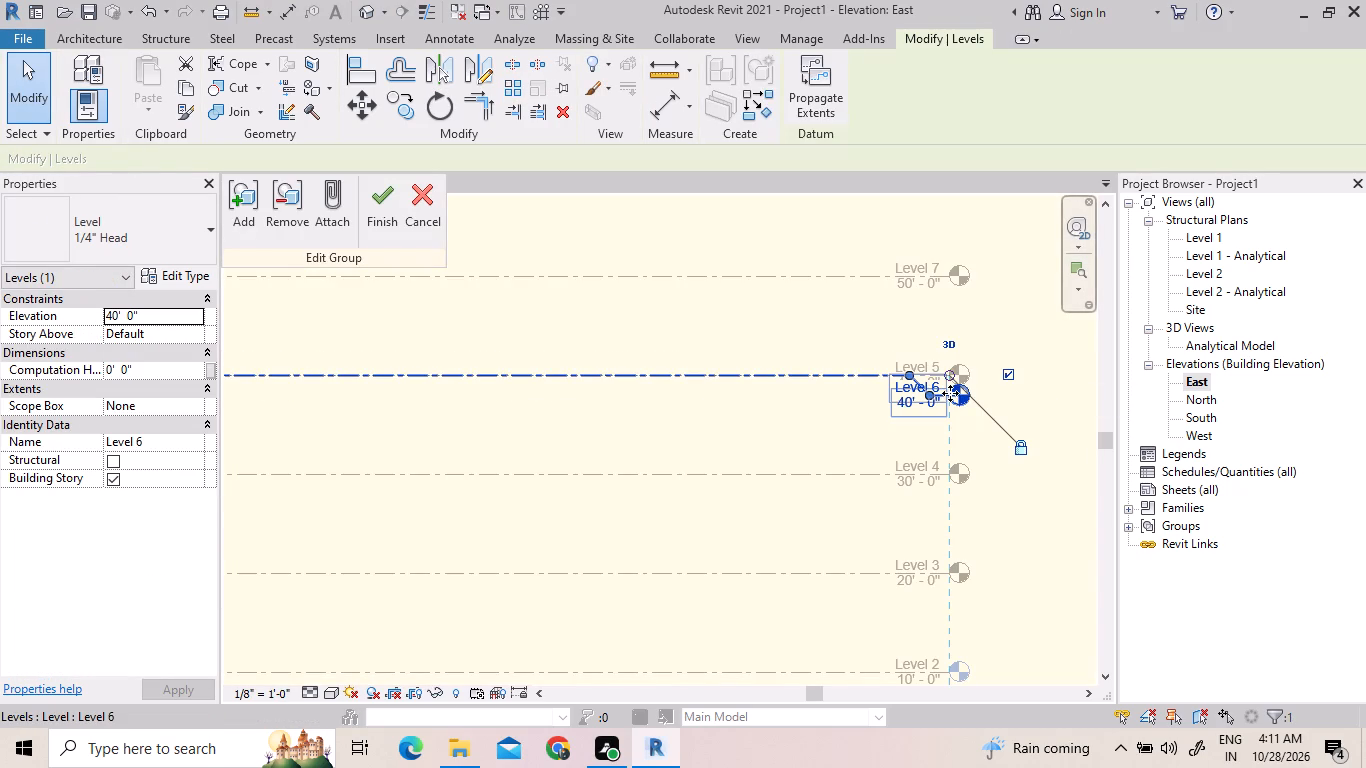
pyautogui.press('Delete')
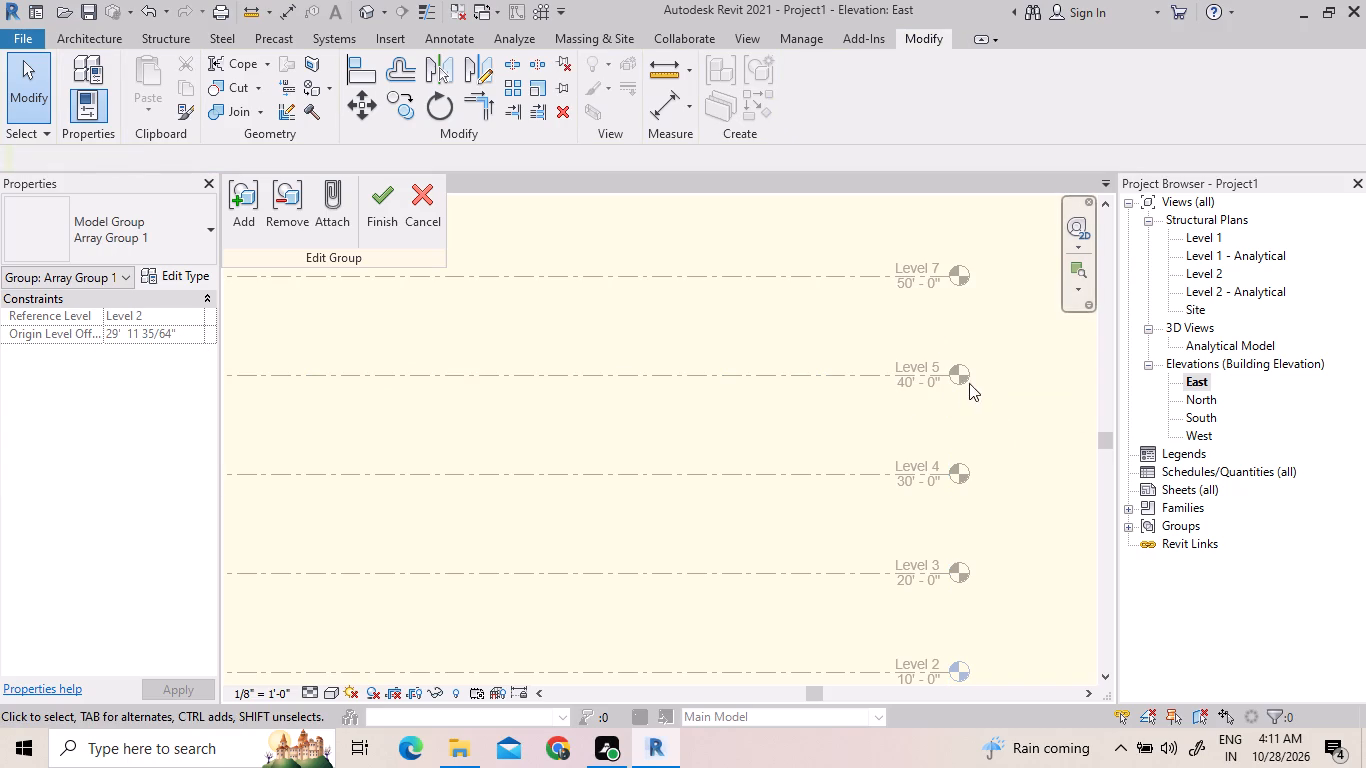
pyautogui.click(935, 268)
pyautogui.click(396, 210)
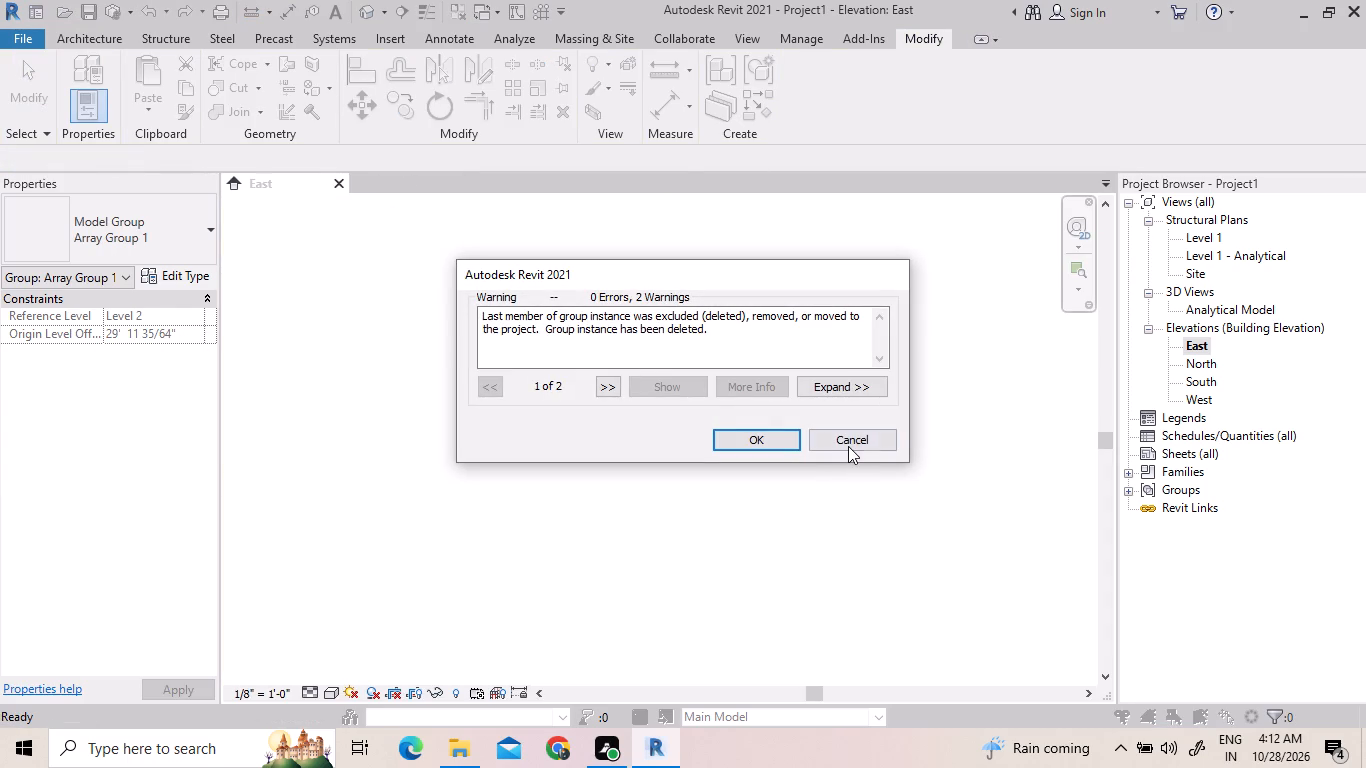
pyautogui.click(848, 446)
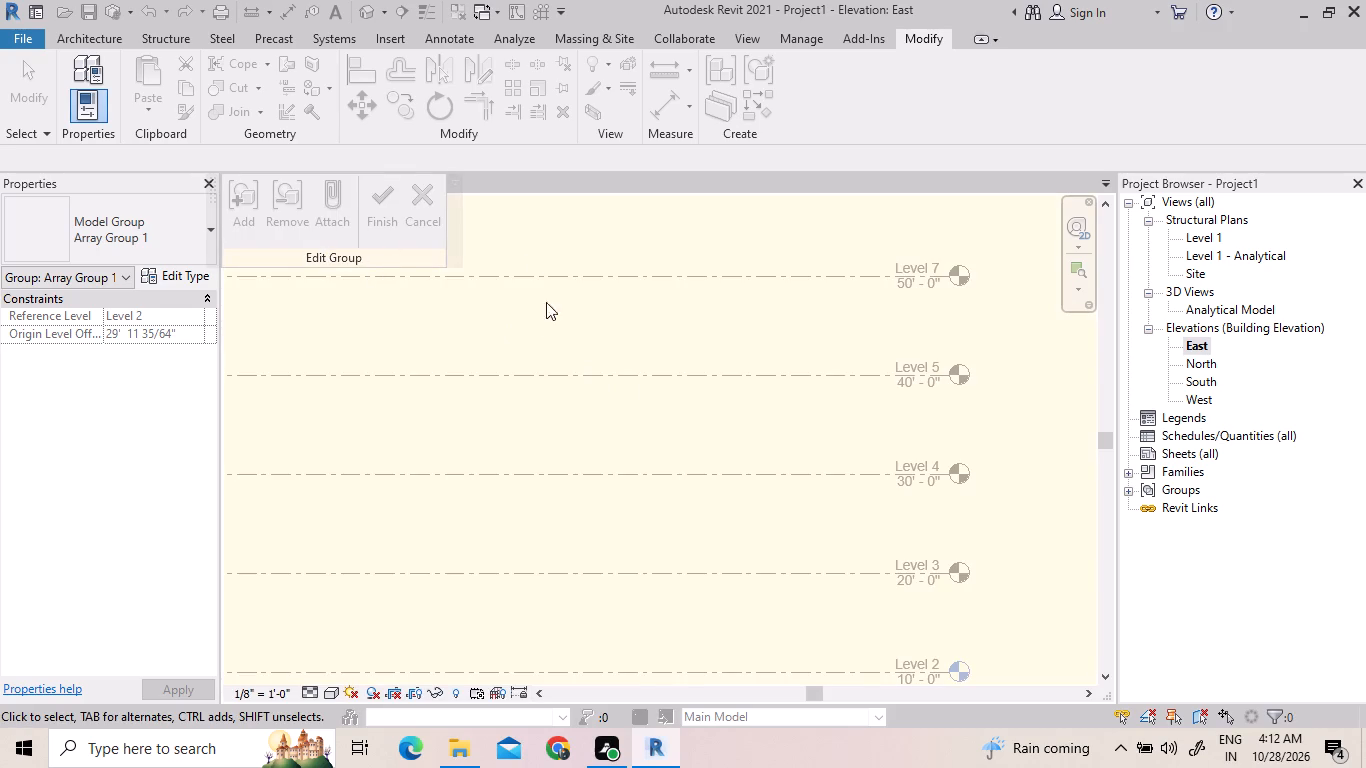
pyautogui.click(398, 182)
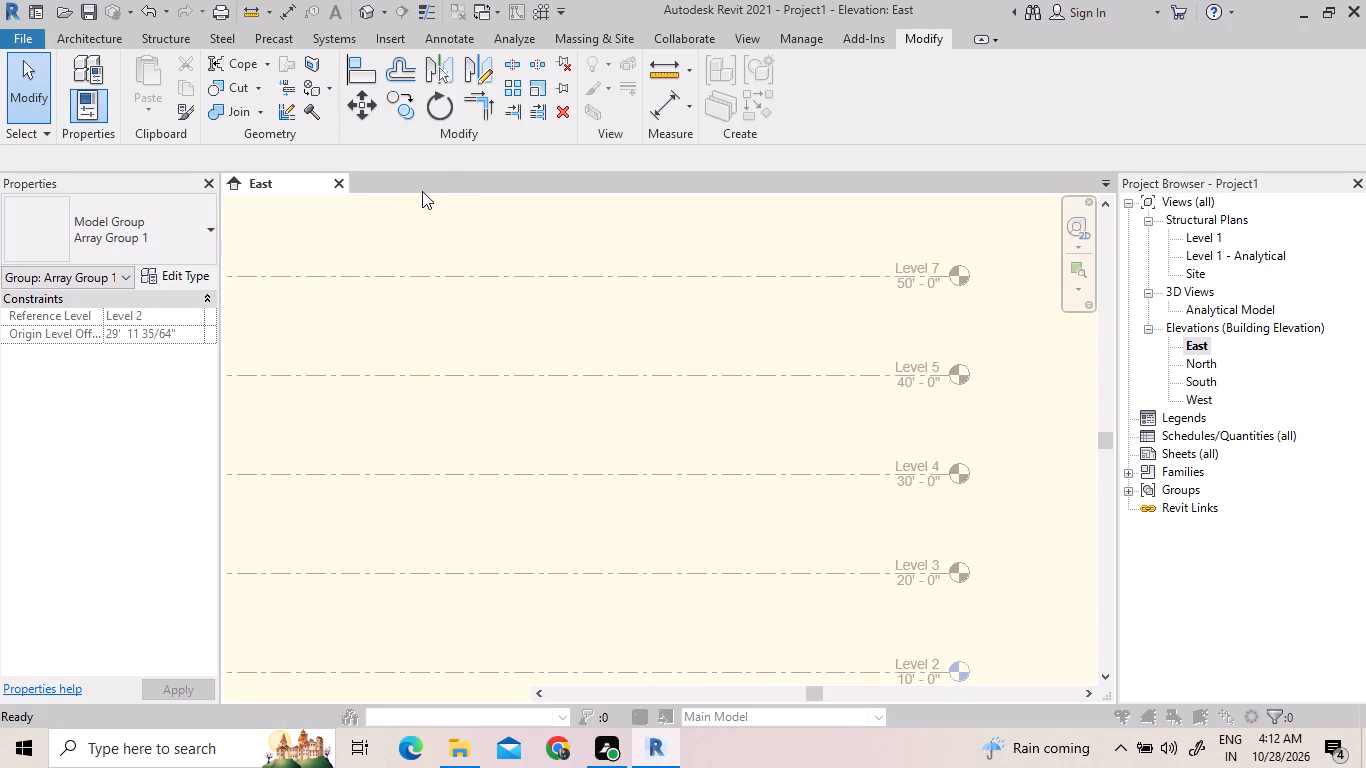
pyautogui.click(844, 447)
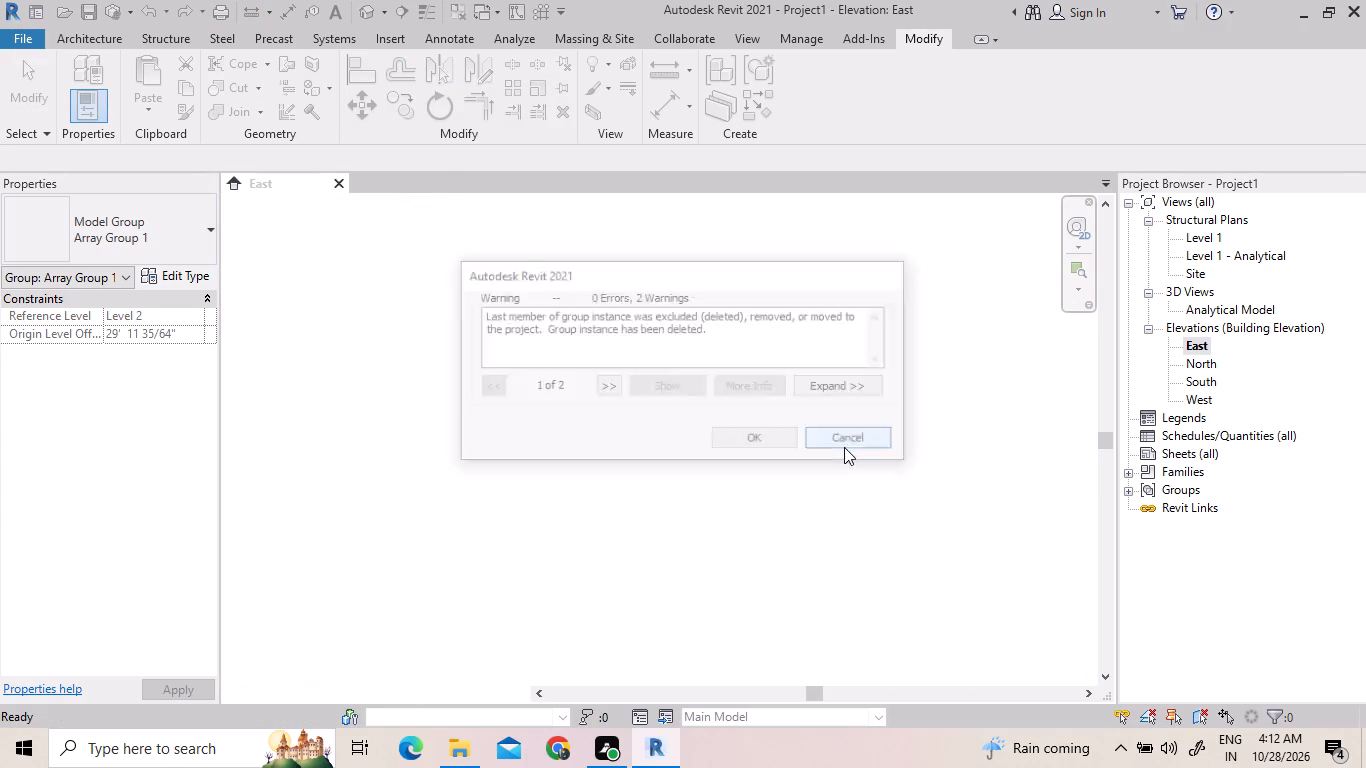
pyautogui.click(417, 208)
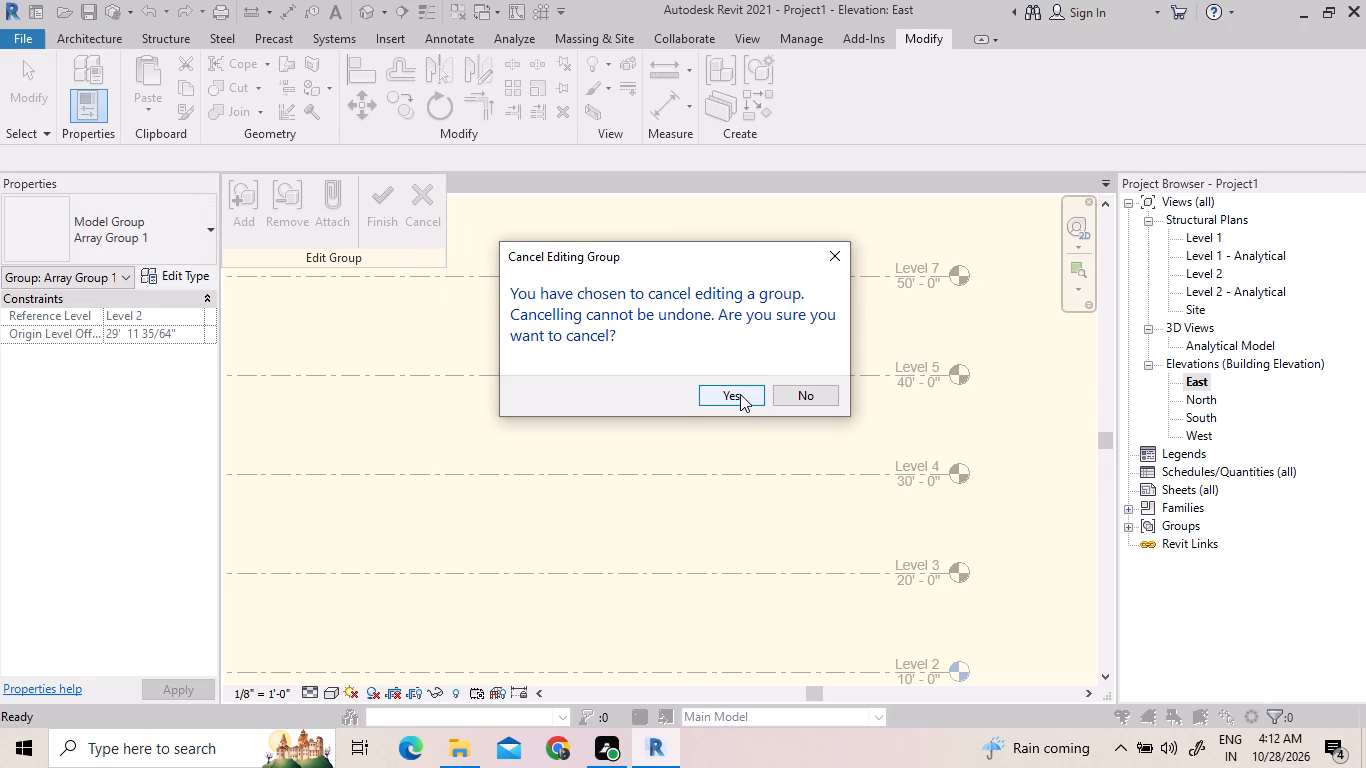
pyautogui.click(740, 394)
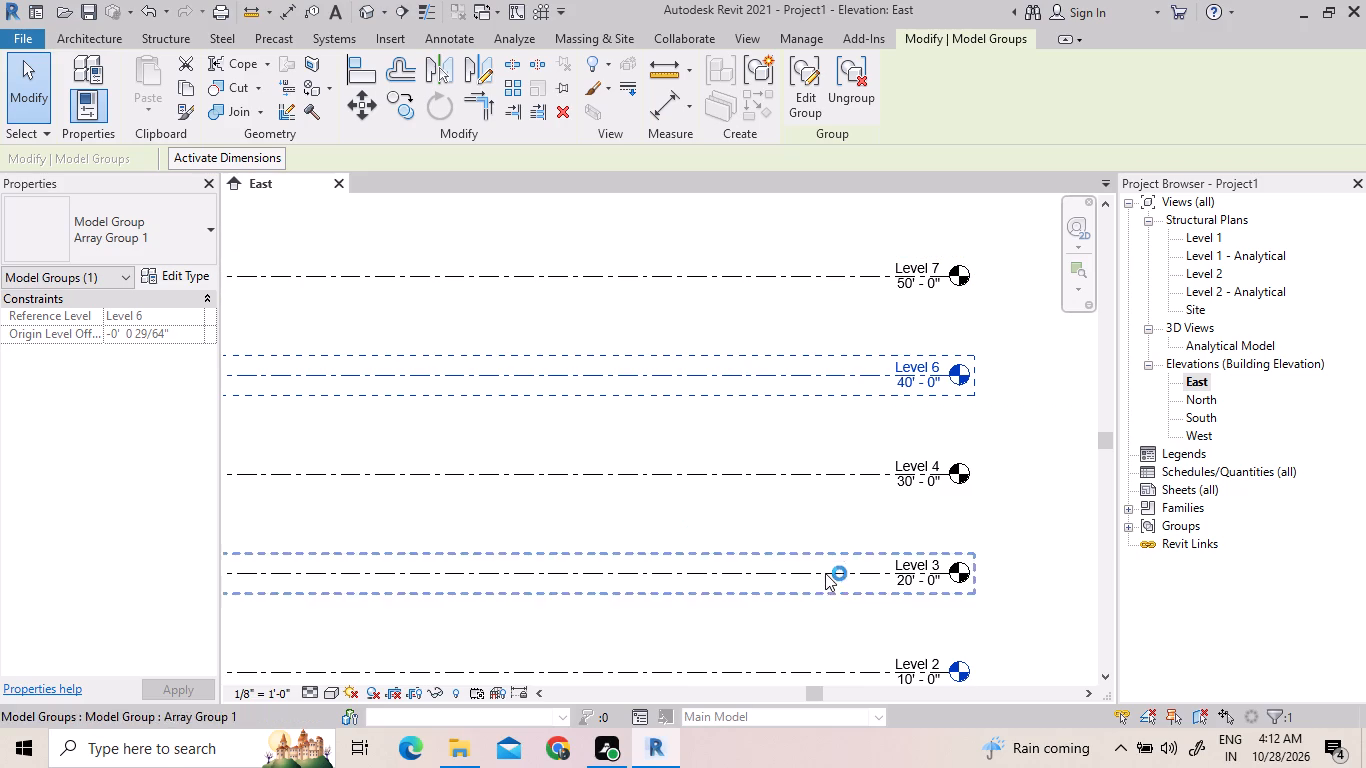
# Ungroup the selected Level 6 array group at 40'-0".
pyautogui.click(842, 104)
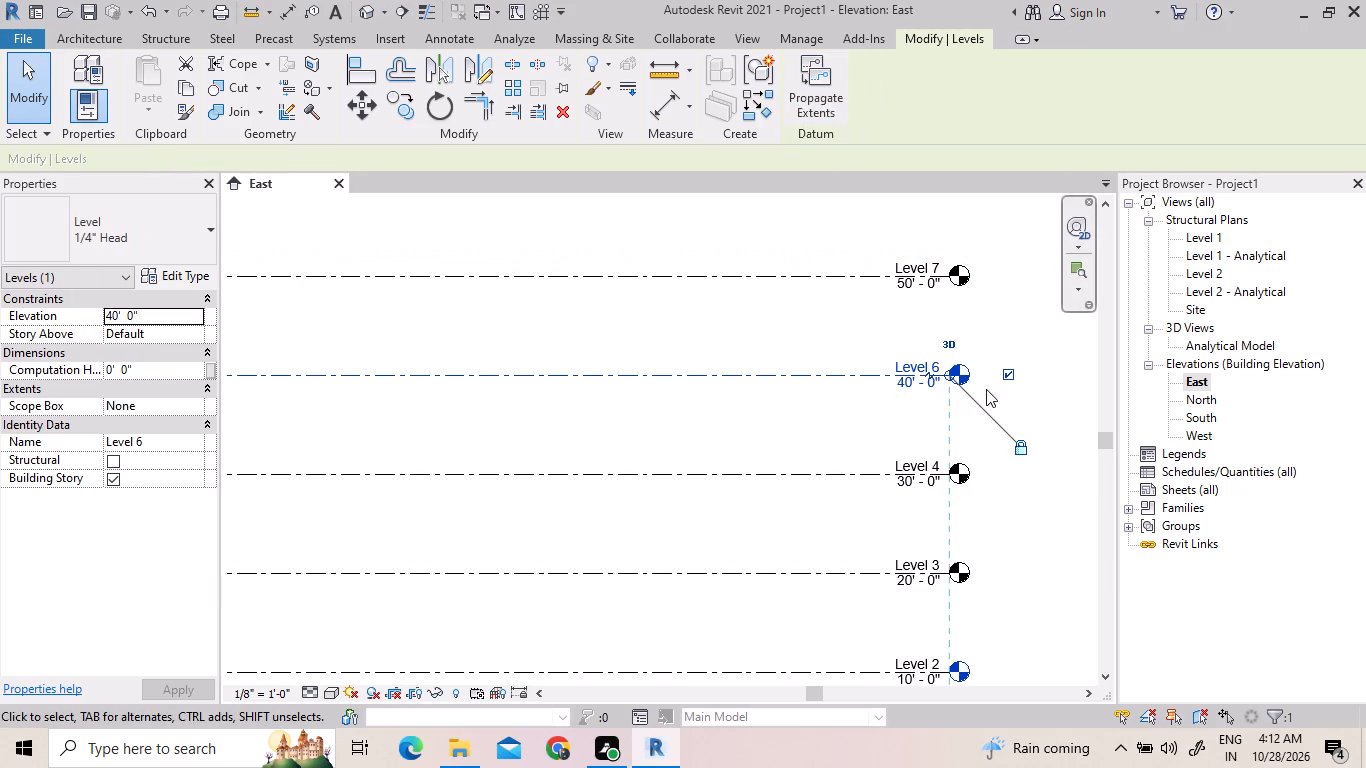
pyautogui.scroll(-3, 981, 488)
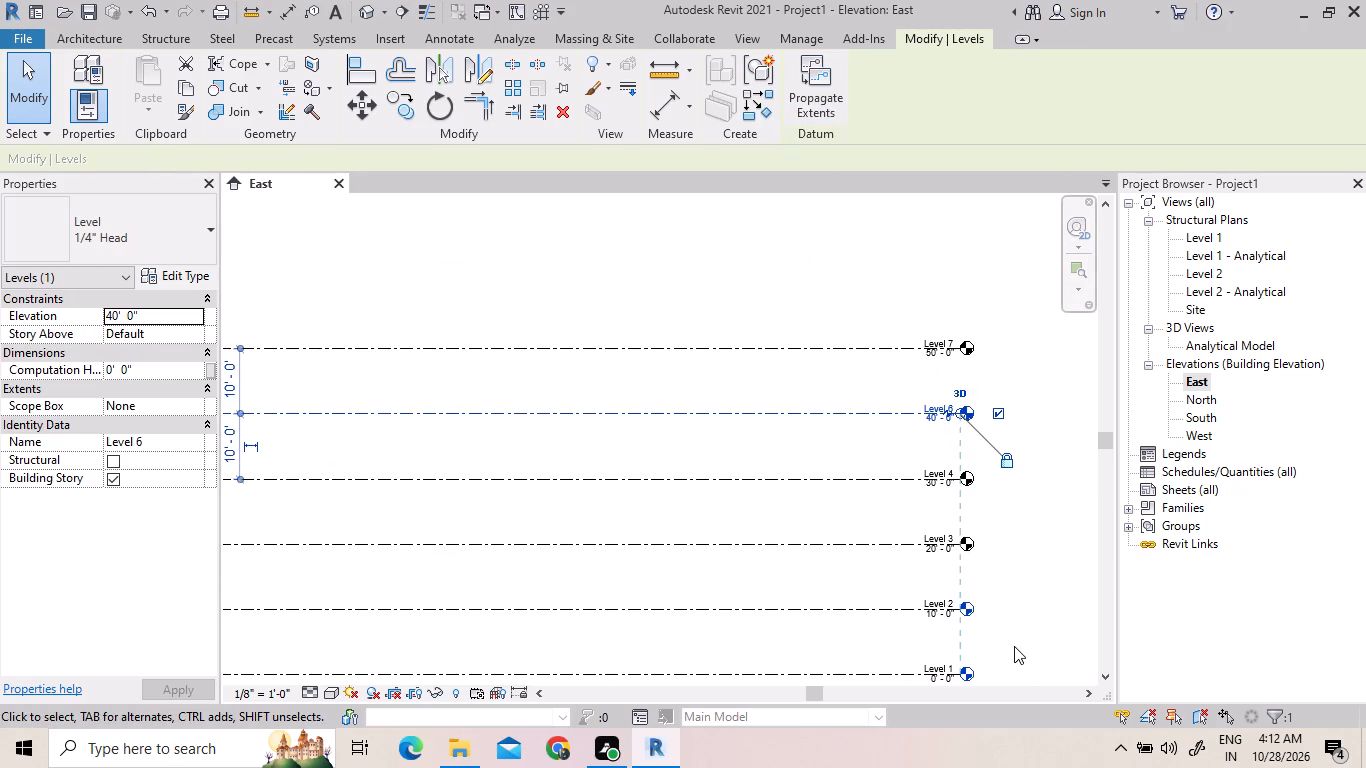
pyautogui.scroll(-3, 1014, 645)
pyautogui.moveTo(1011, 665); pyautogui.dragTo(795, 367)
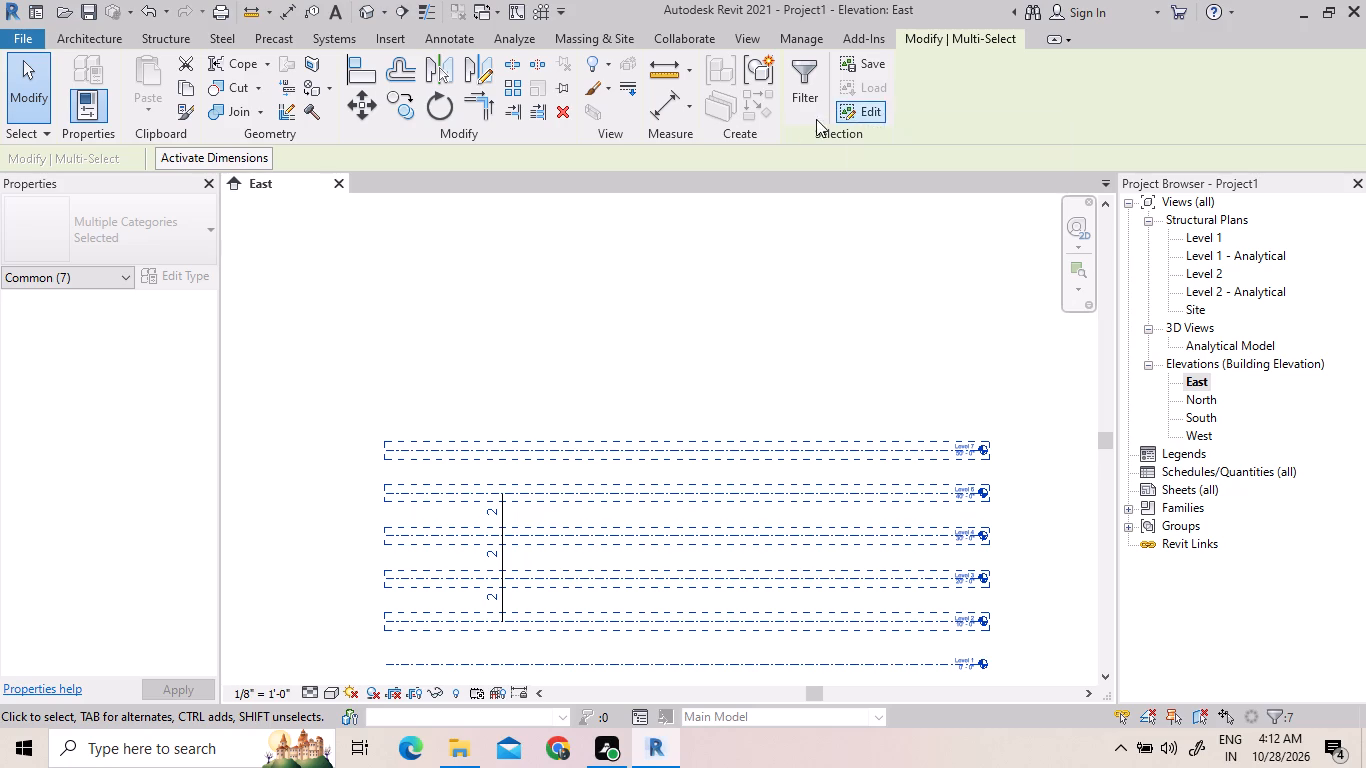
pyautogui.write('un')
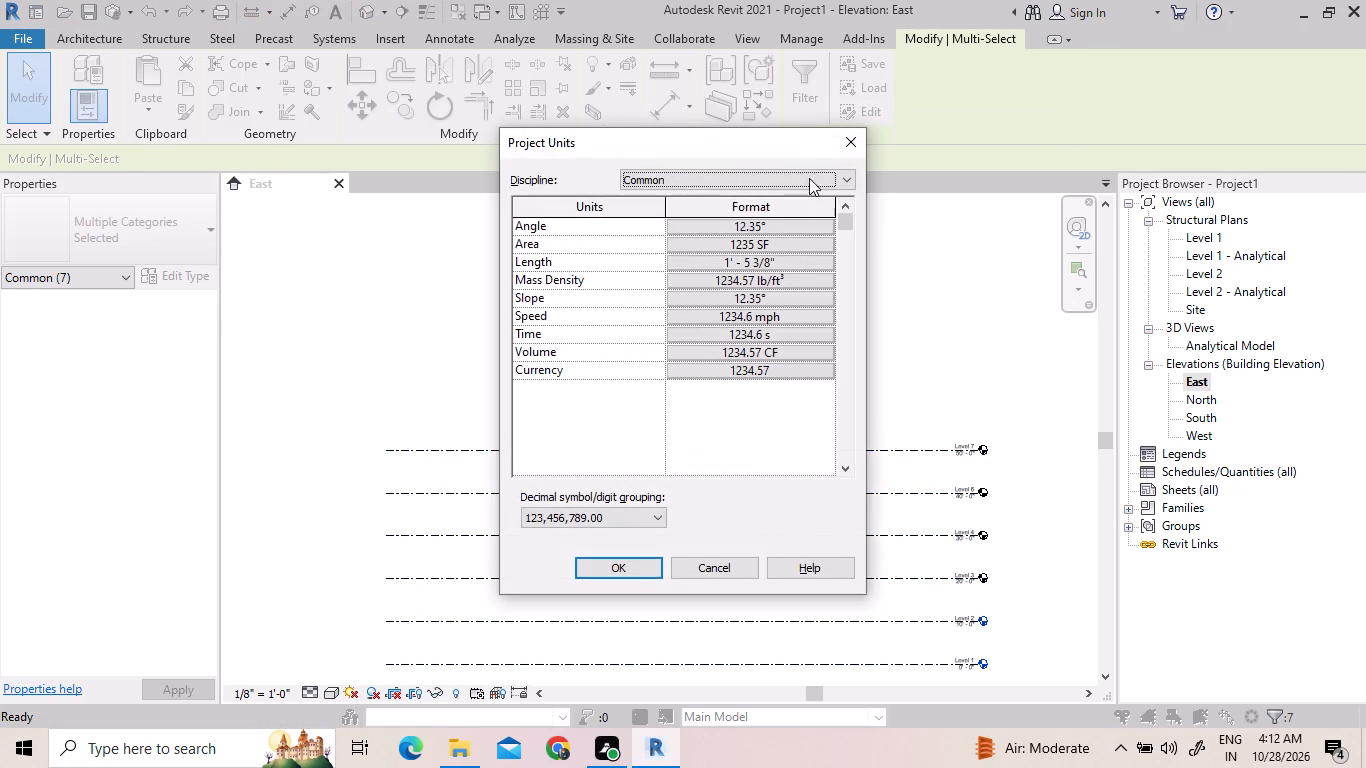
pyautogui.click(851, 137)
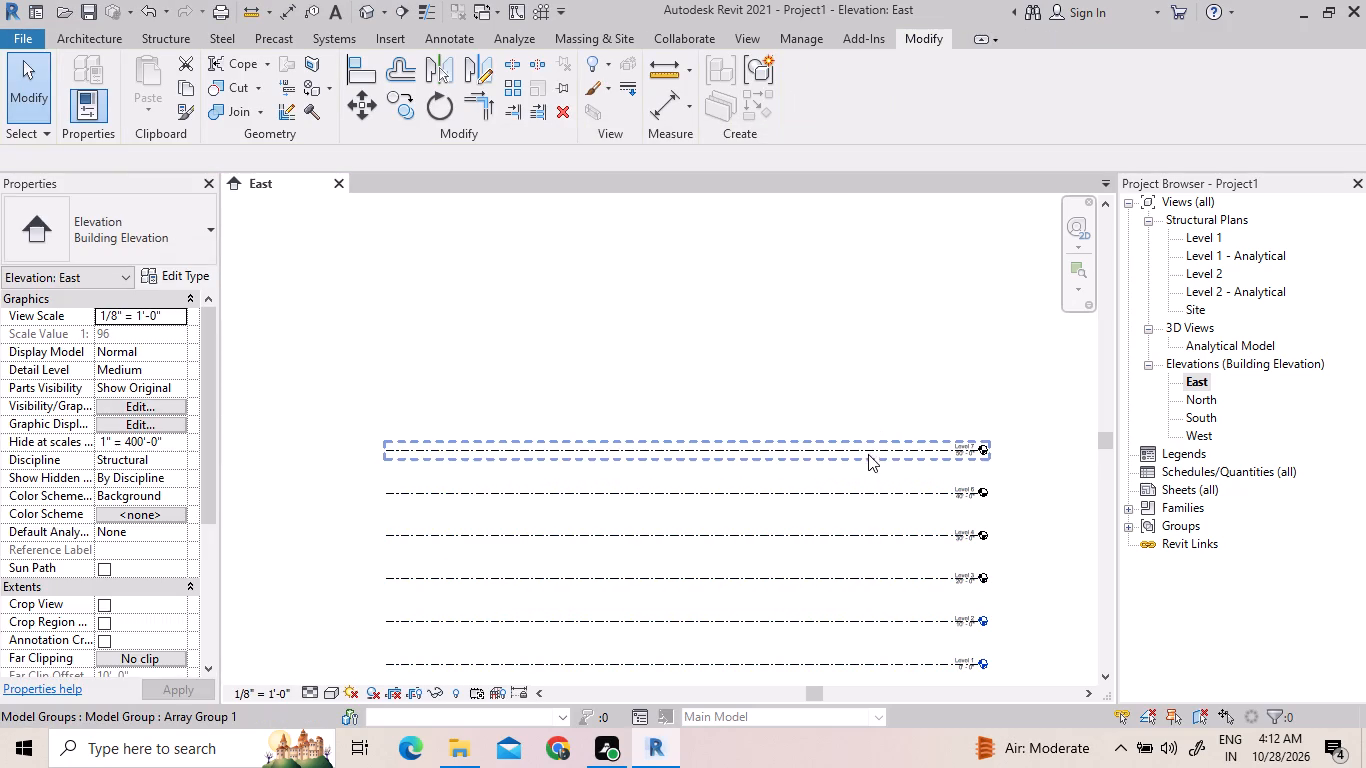
# Ungroup the remaining array groups of Level 7, Level 5, Level 4 and Level 3 one at a time.
pyautogui.click(866, 452)
pyautogui.click(854, 101)
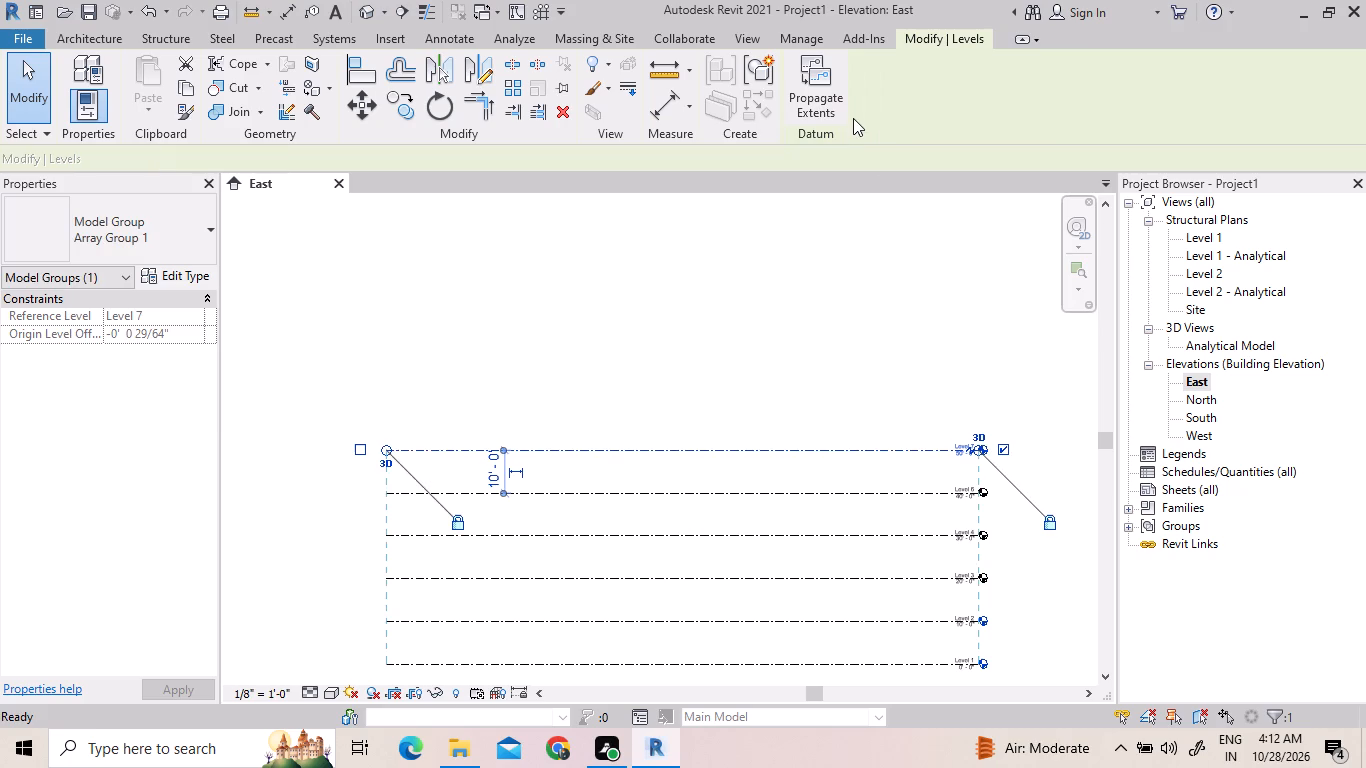
pyautogui.click(936, 491)
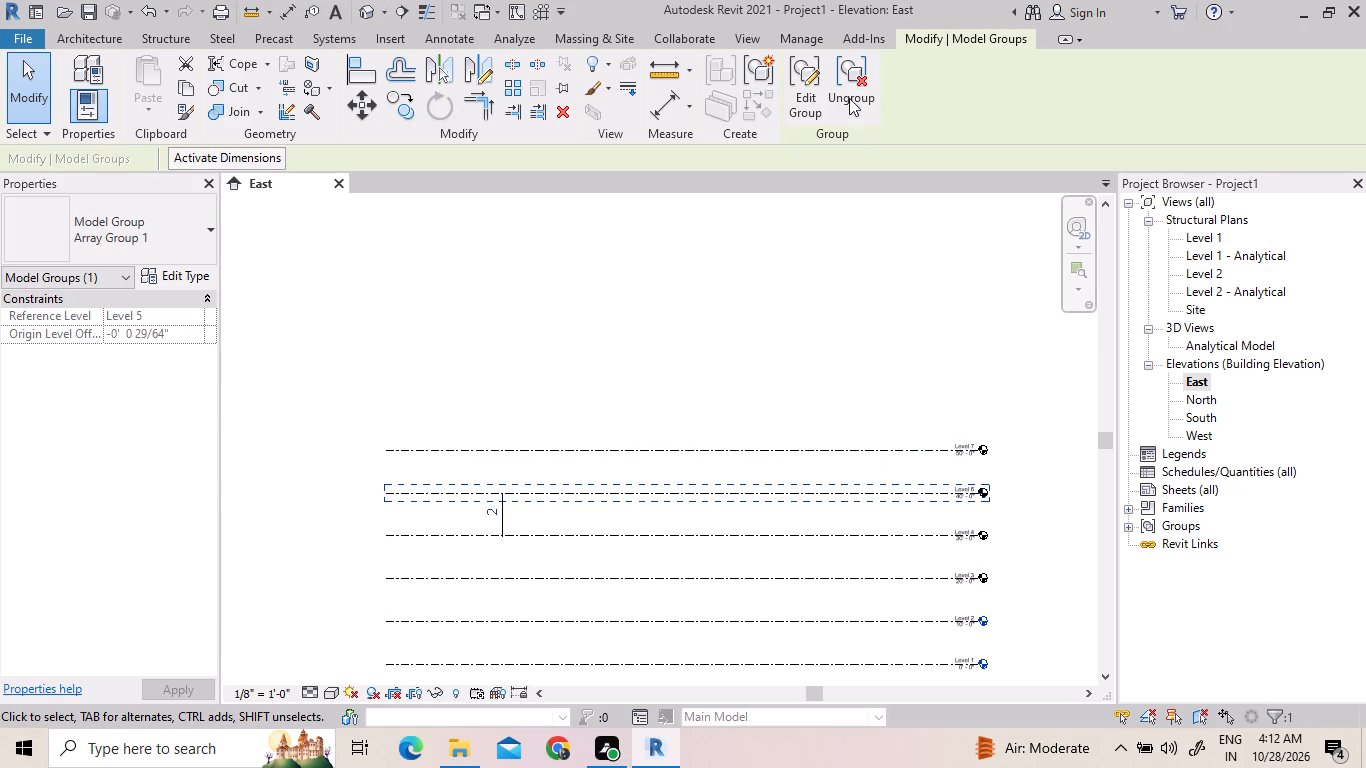
pyautogui.click(841, 72)
pyautogui.click(893, 541)
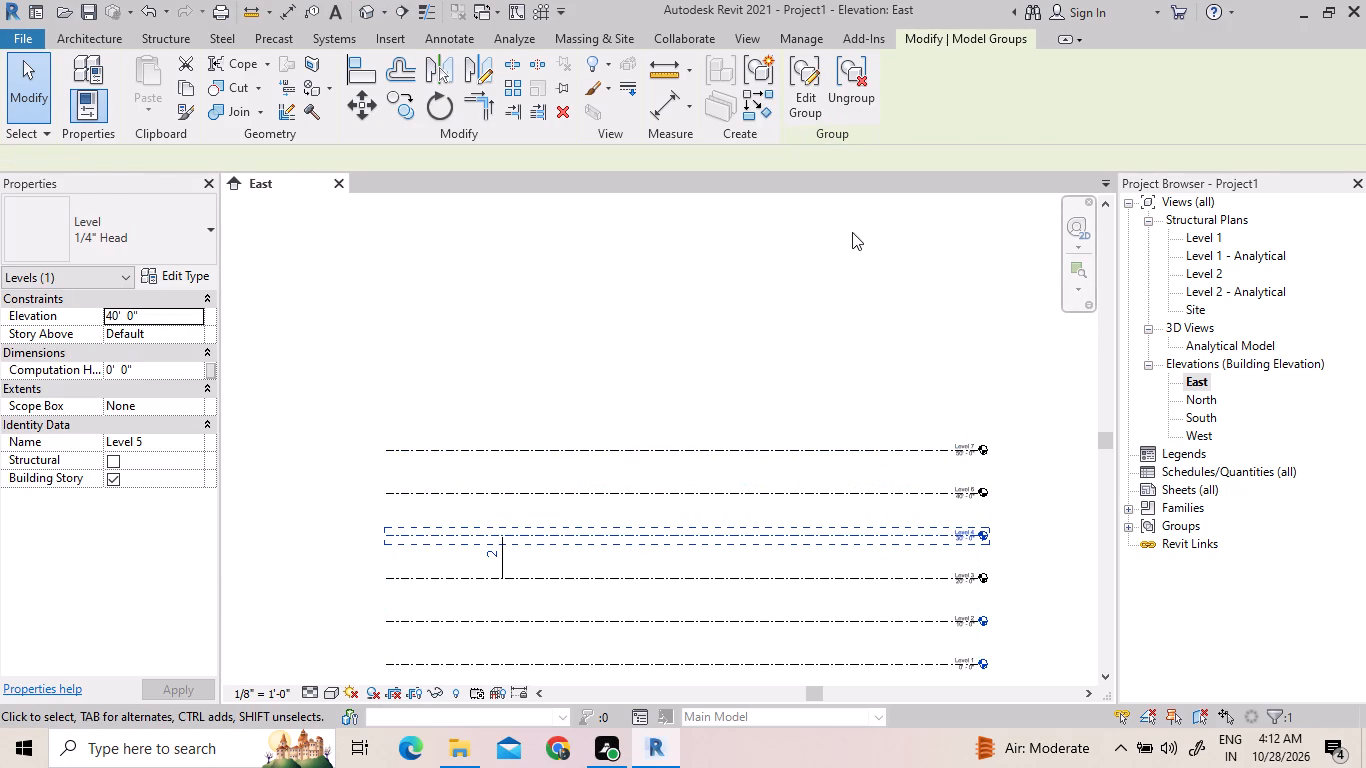
pyautogui.click(833, 103)
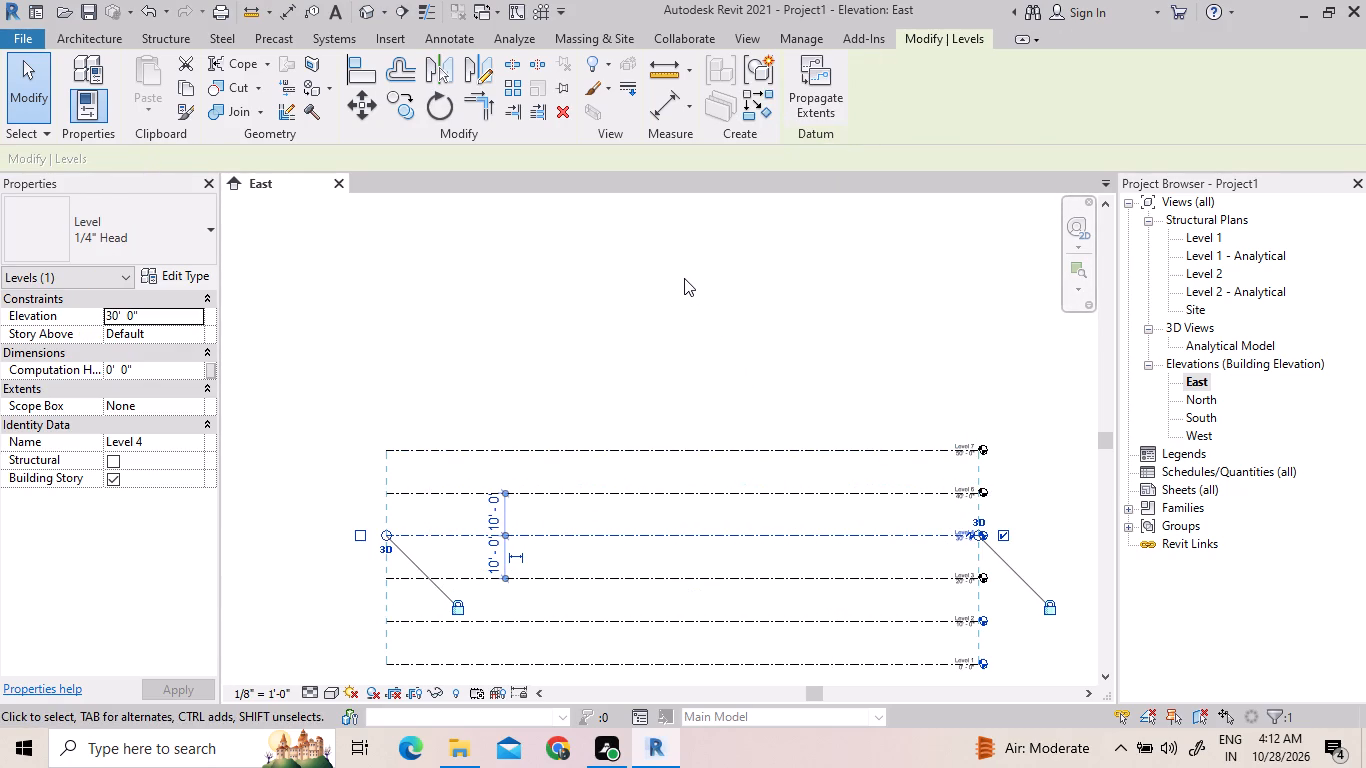
pyautogui.click(908, 526)
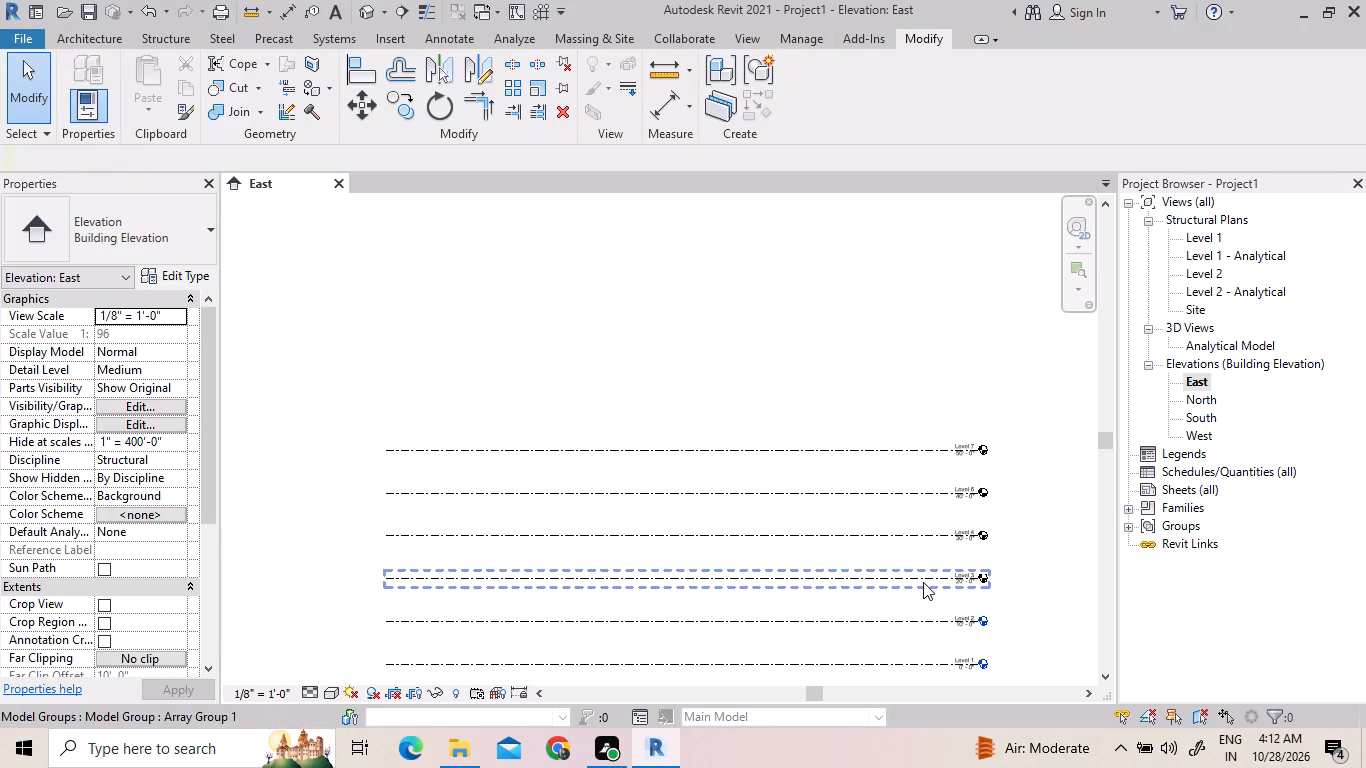
pyautogui.click(924, 583)
pyautogui.click(855, 86)
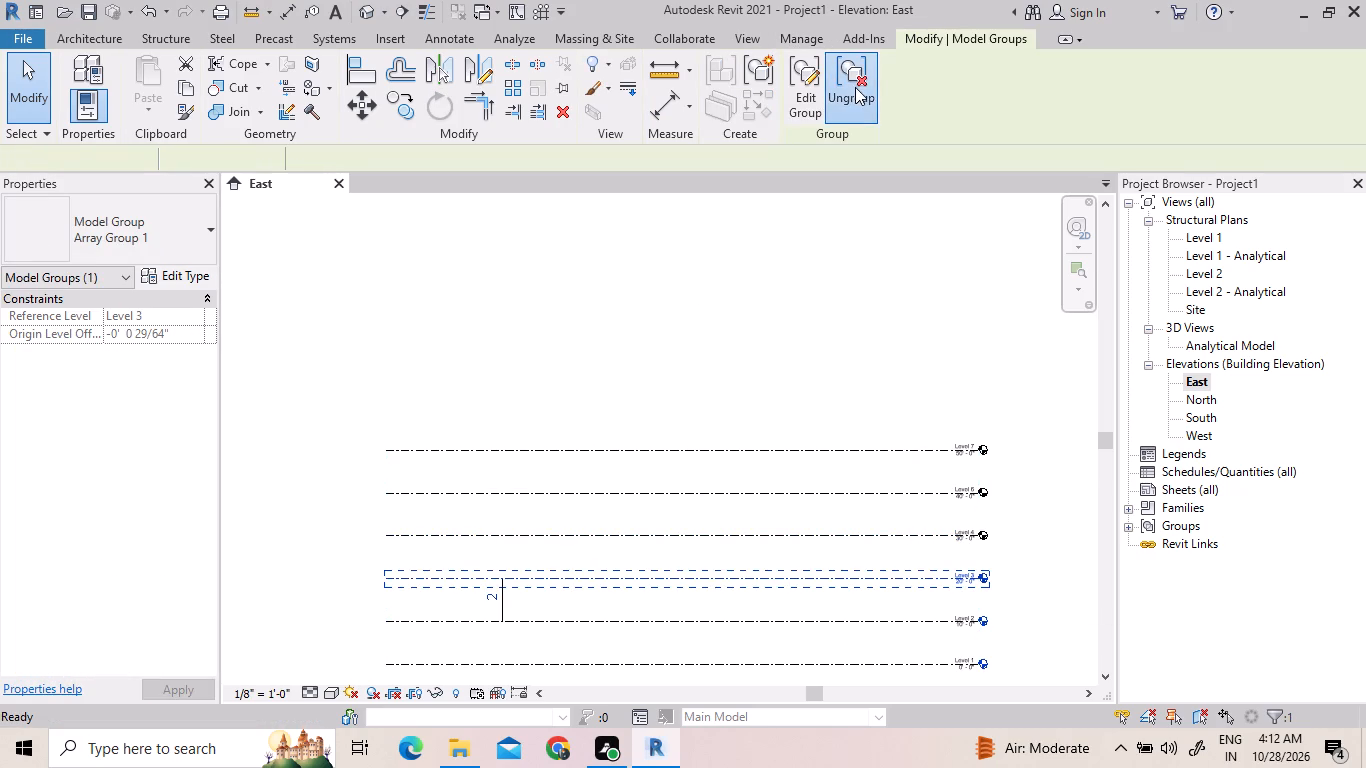
# Add an elbow to the Level 6 head at 40'-0" to separate its label from the overlapping Level 5 label.
pyautogui.click(942, 664)
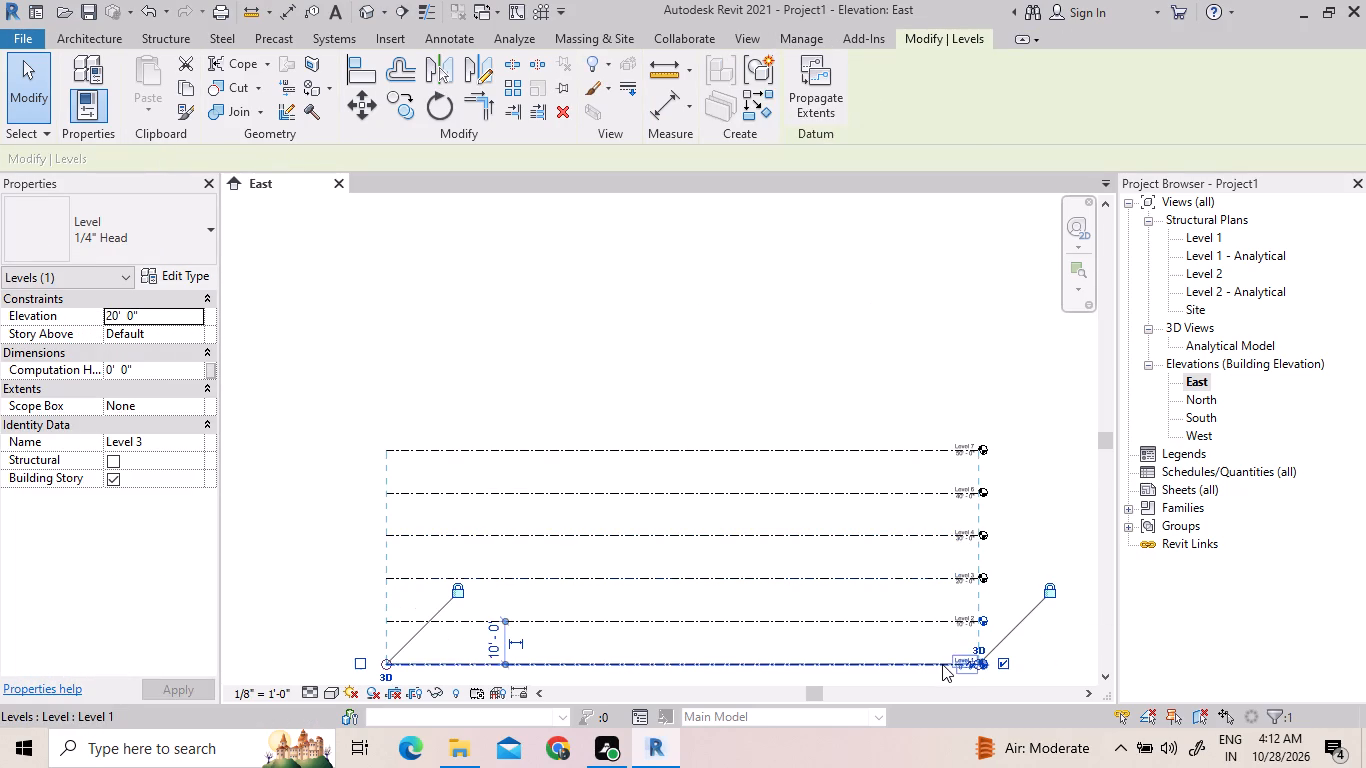
pyautogui.scroll(-3, 780, 180)
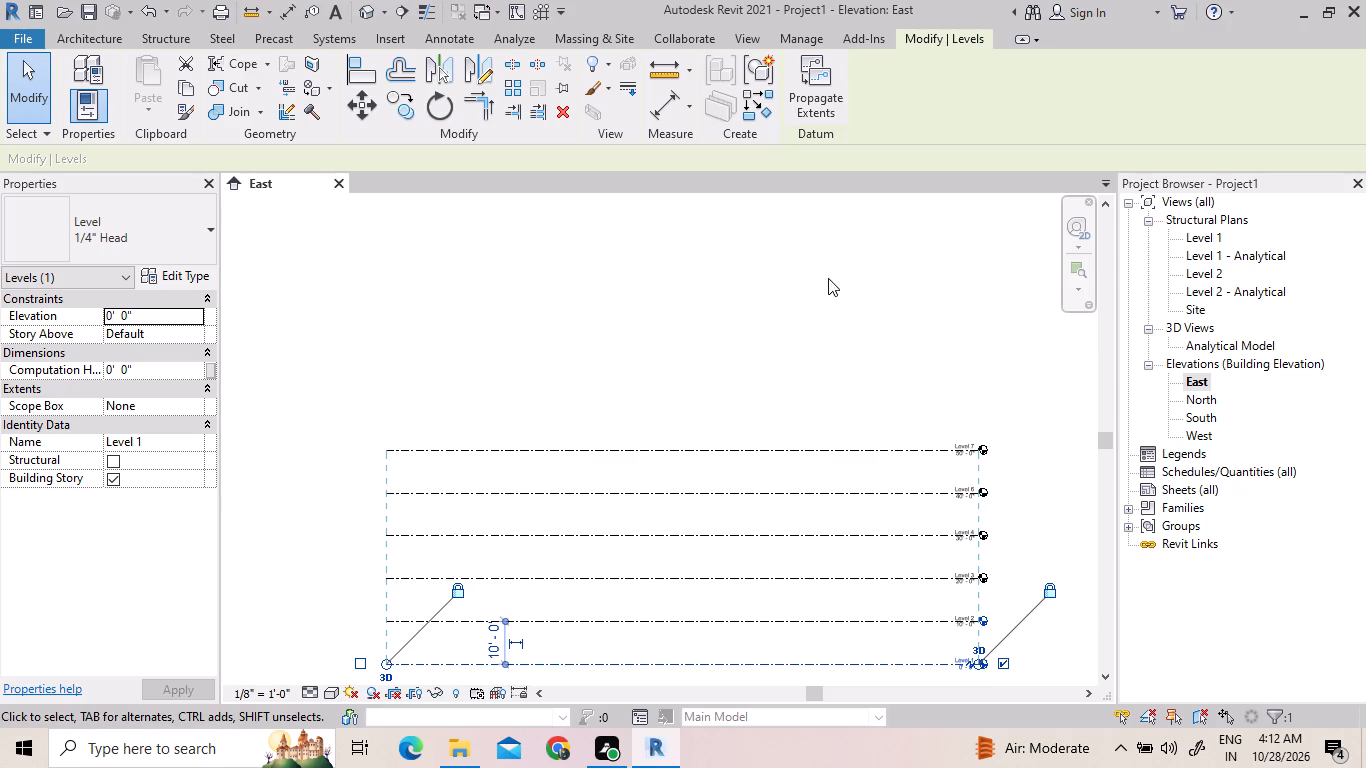
pyautogui.scroll(-4, 828, 279)
pyautogui.scroll(5, 826, 401)
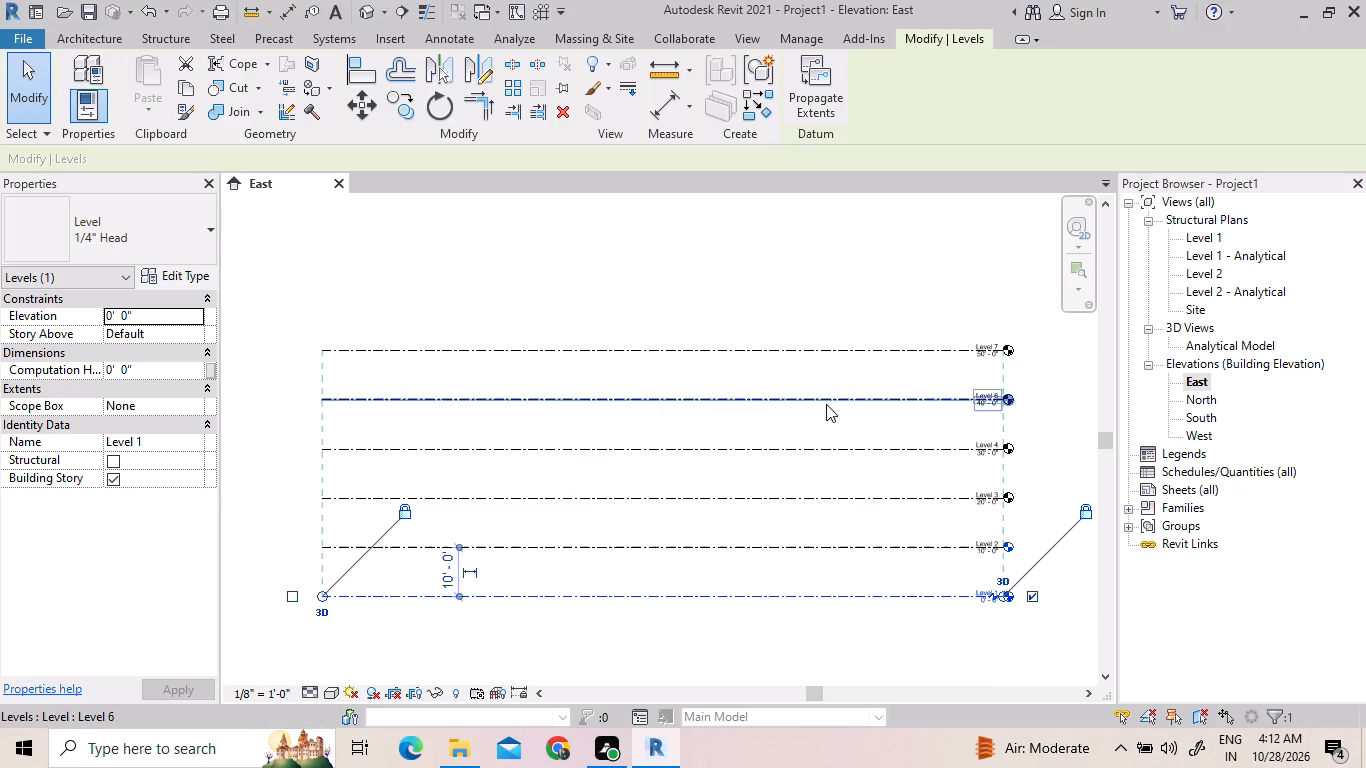
pyautogui.scroll(3, 999, 549)
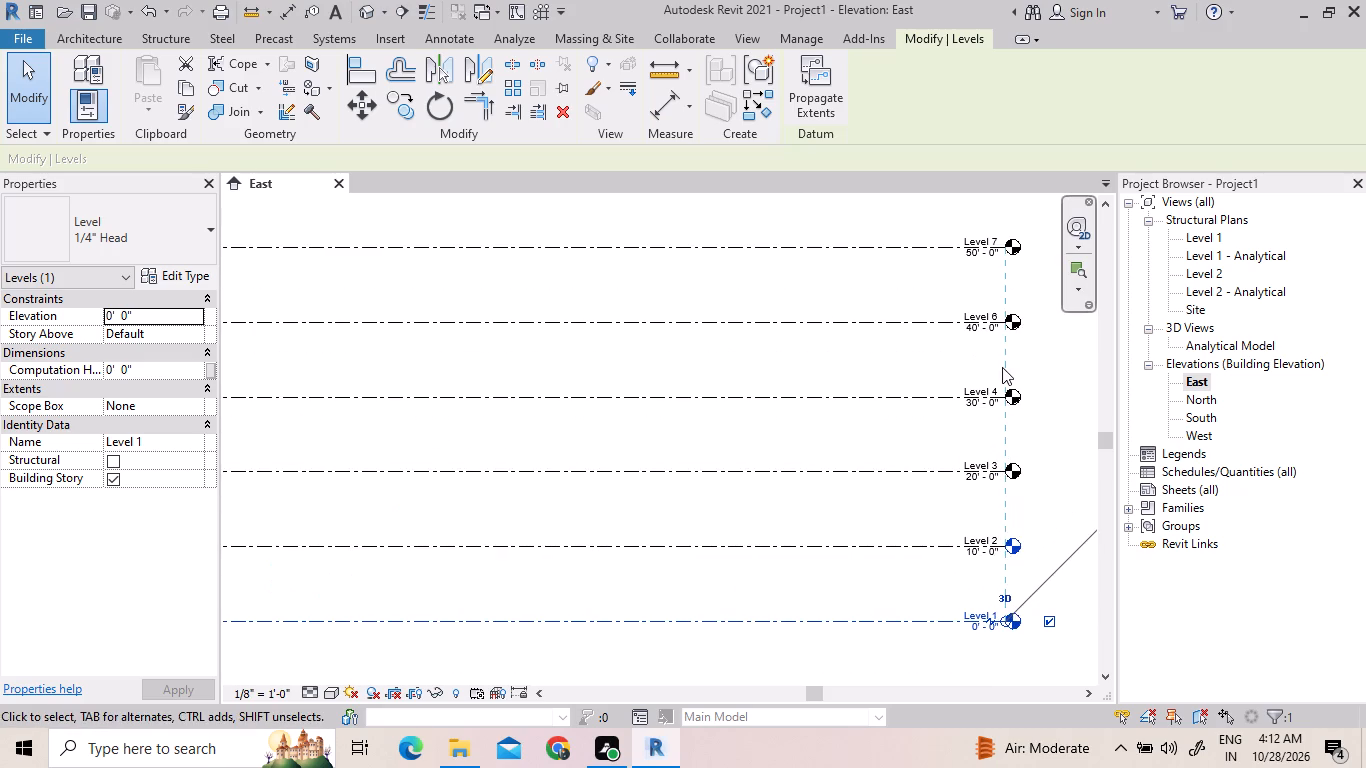
pyautogui.click(993, 391)
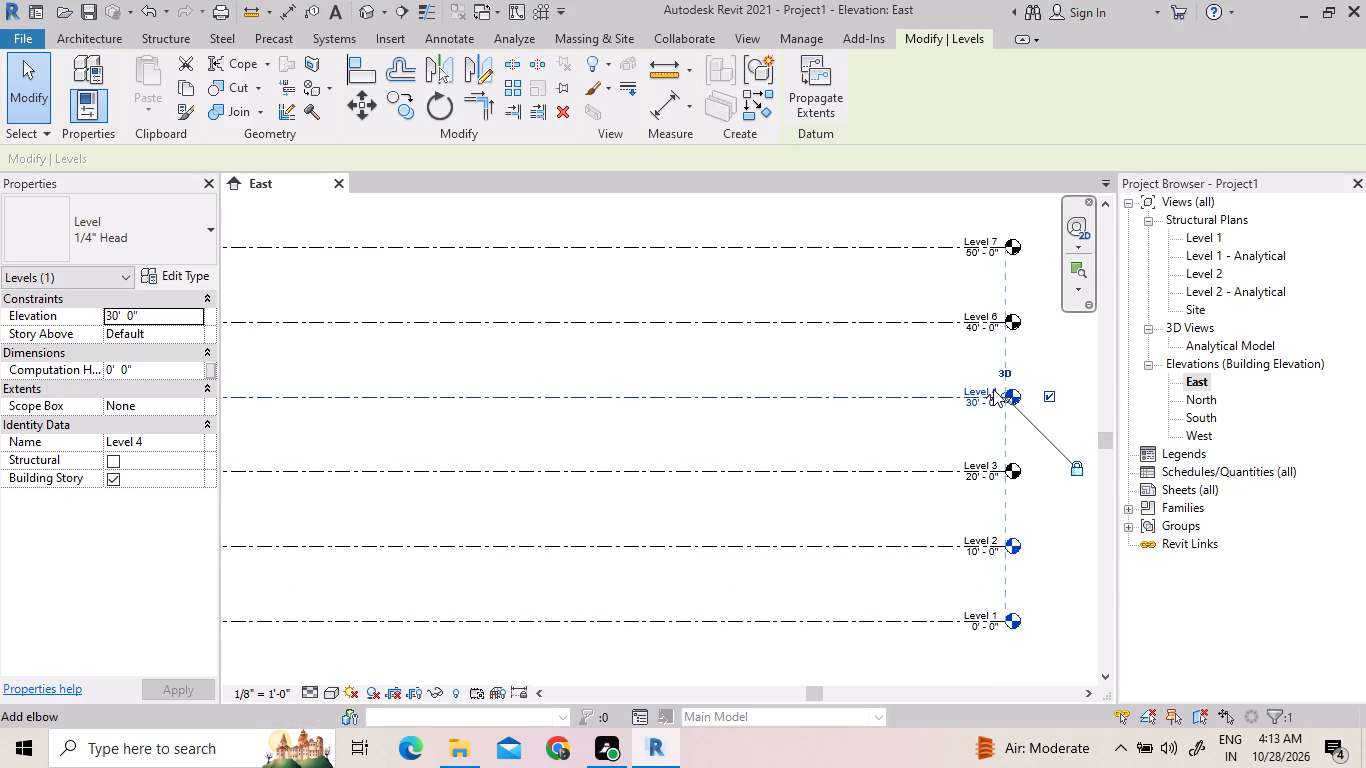
pyautogui.click(995, 313)
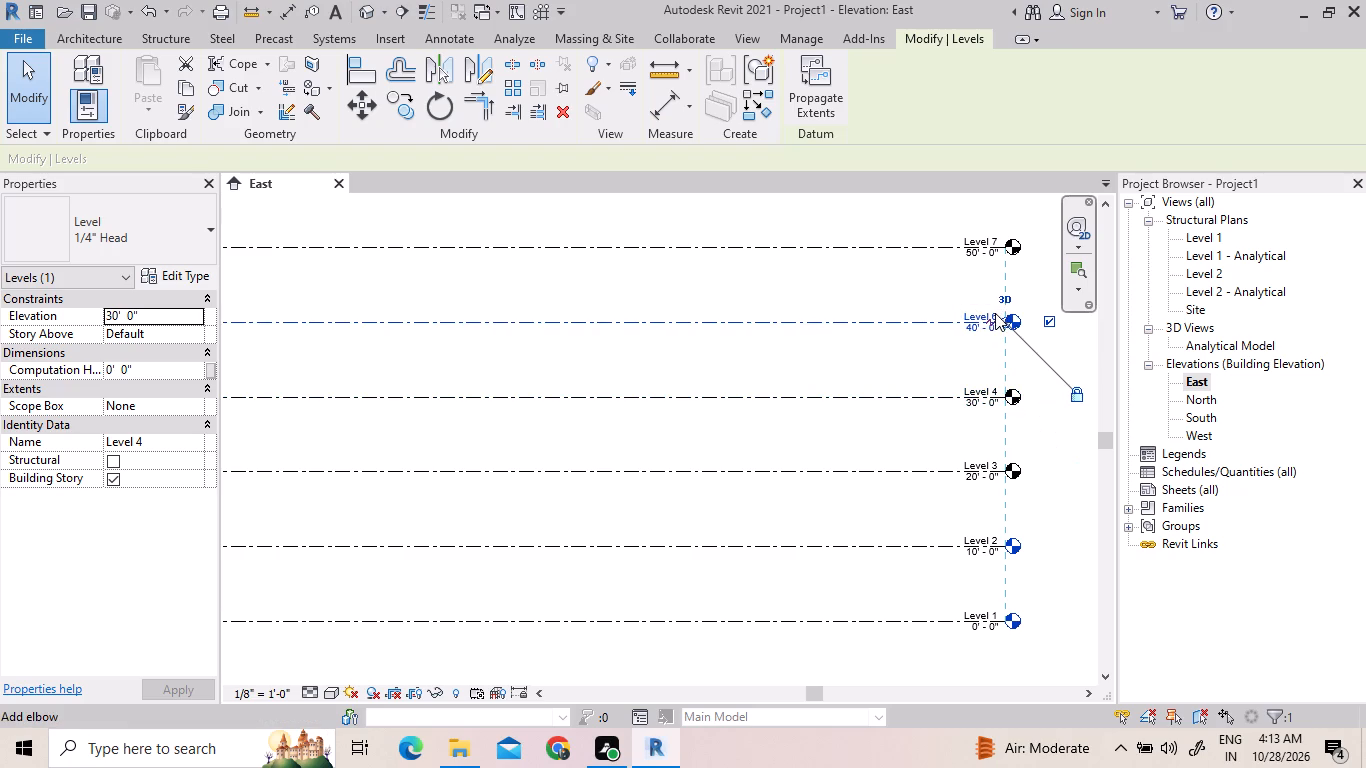
pyautogui.click(992, 314)
pyautogui.click(992, 314)
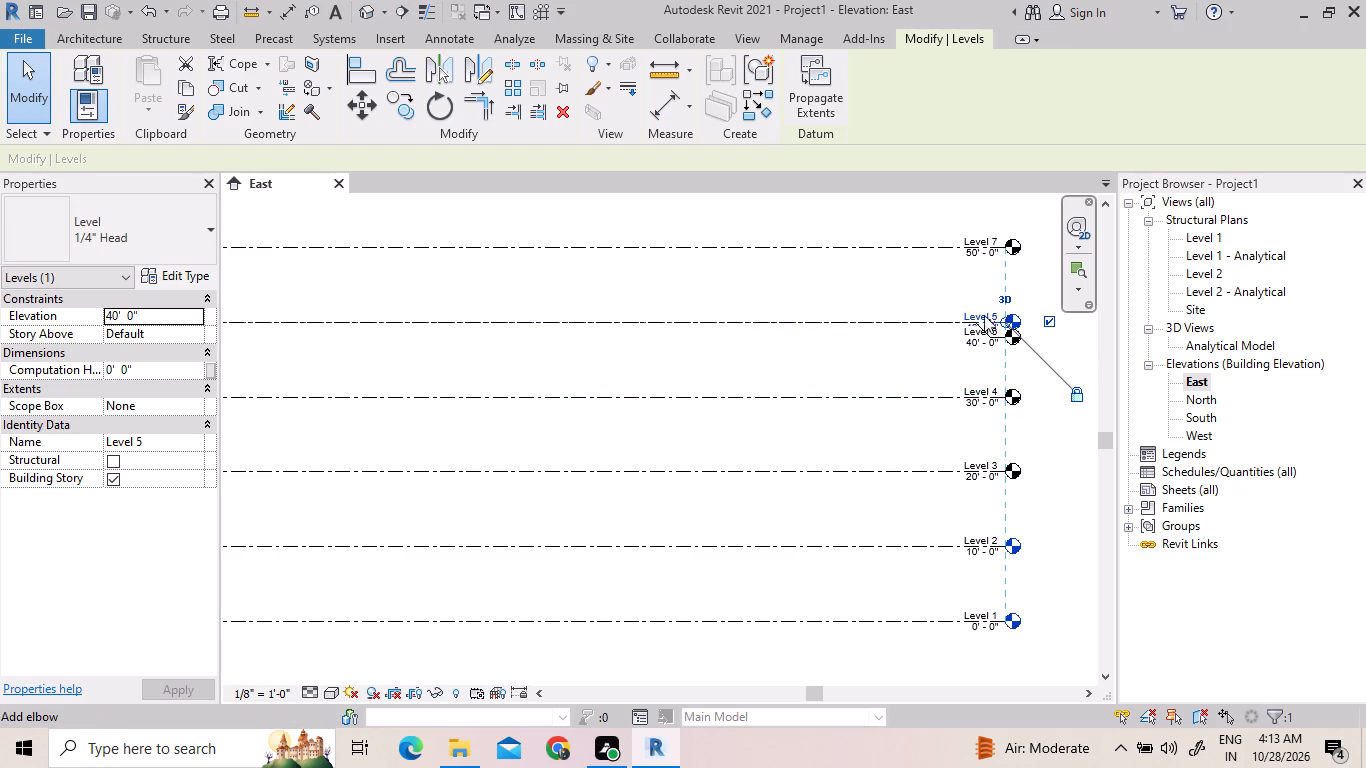
pyautogui.click(162, 443)
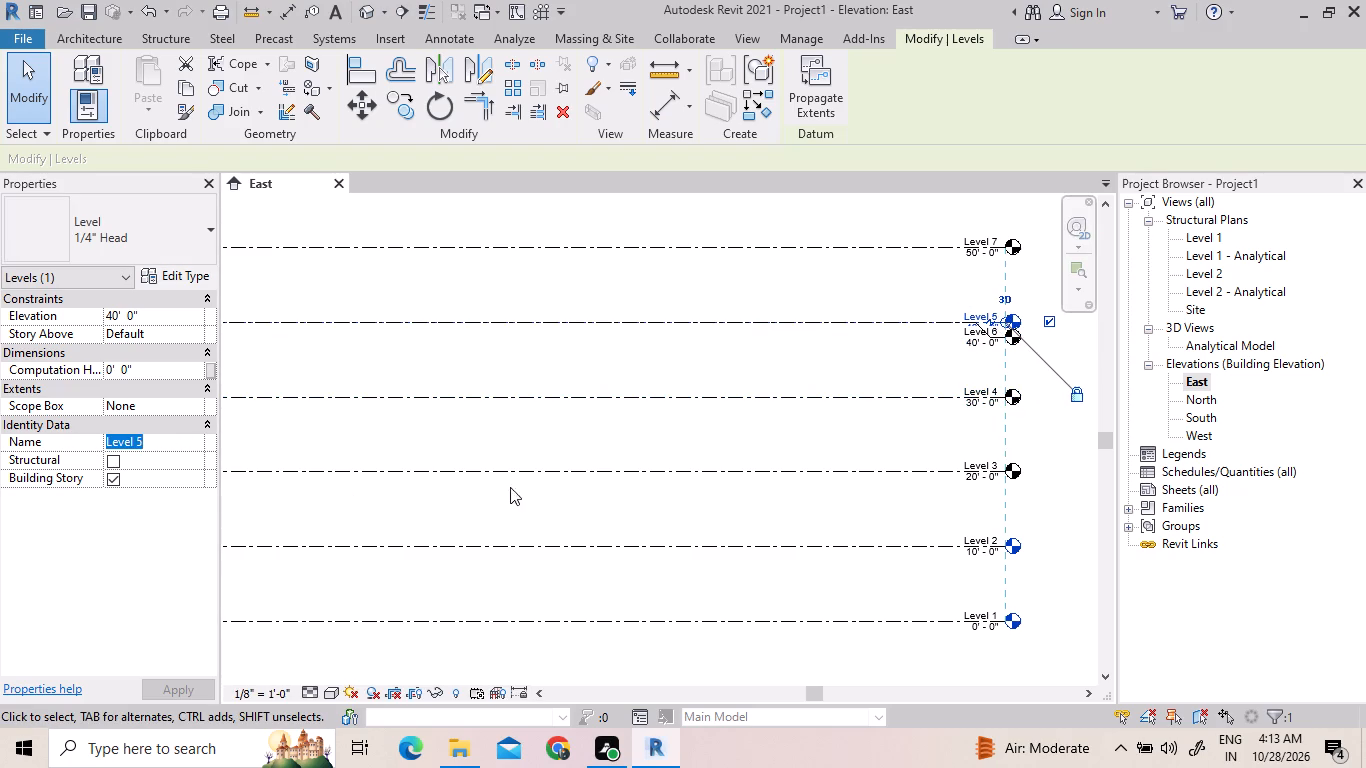
pyautogui.click(855, 370)
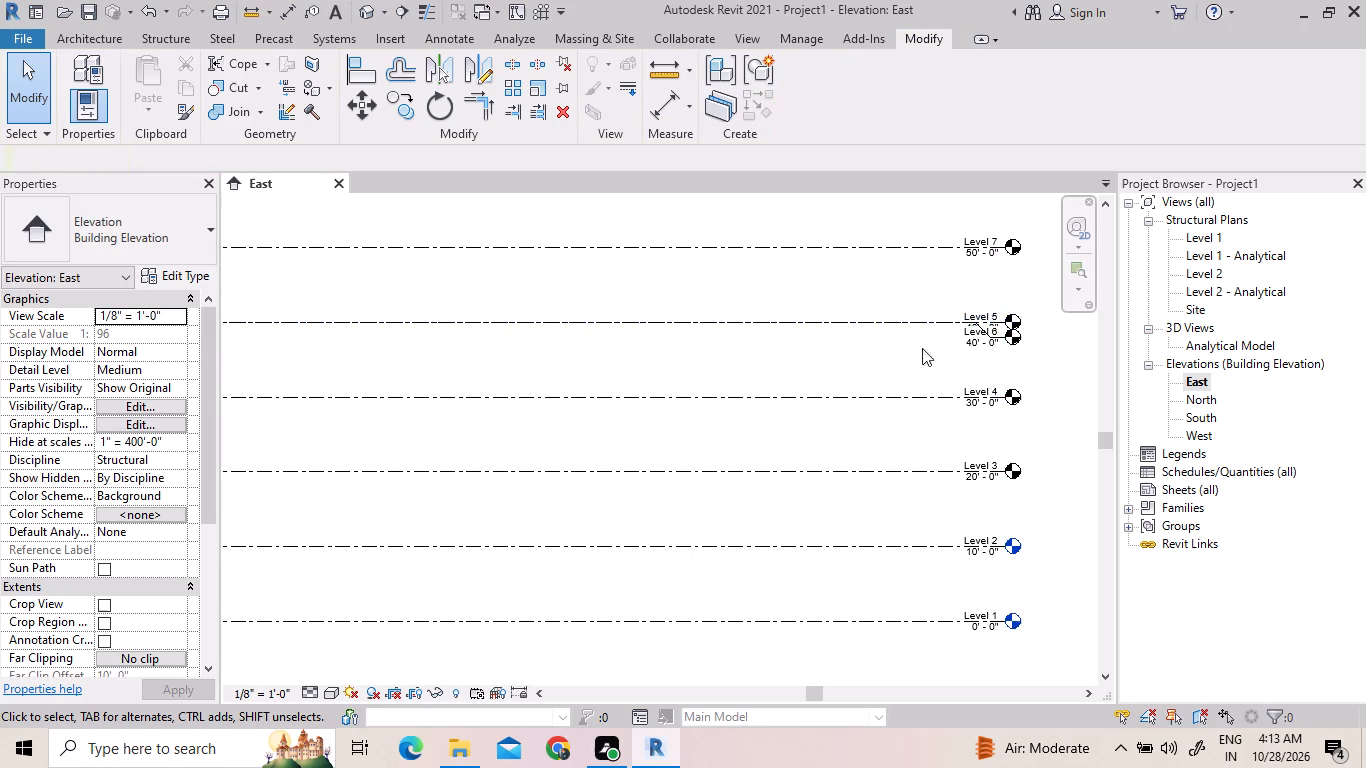
# Move Level 6 up off Level 5 to an elevation of 46'-6".
pyautogui.moveTo(1011, 338); pyautogui.dragTo(1002, 288)
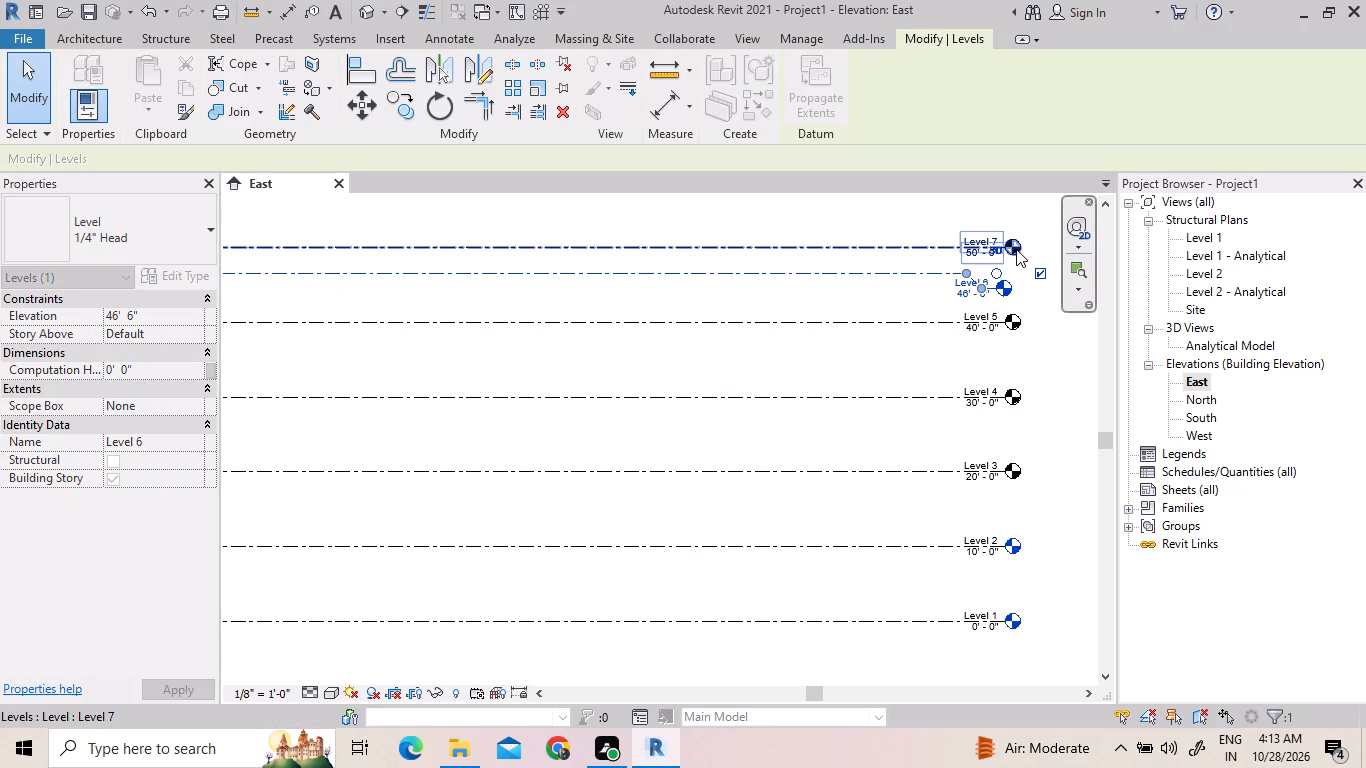
# Delete Level 7 at 50'-0".
pyautogui.click(1016, 249)
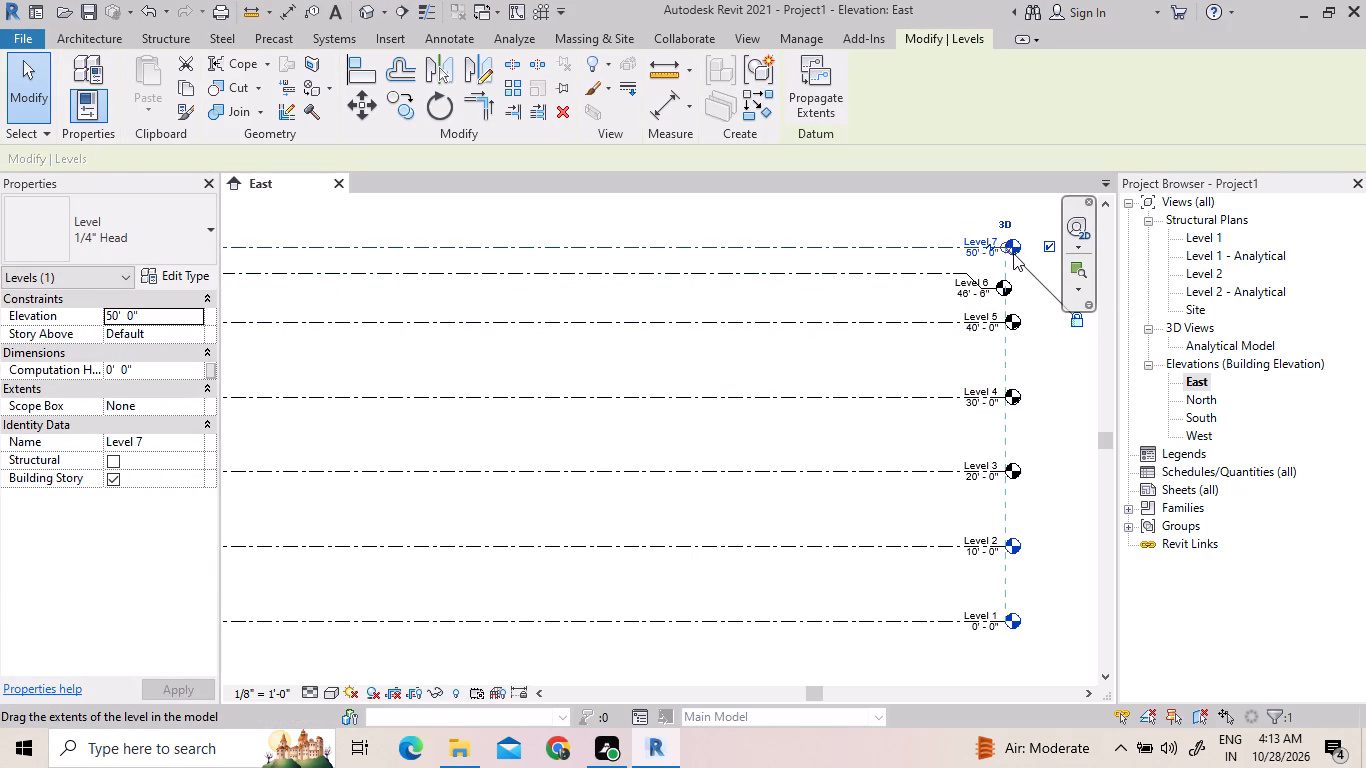
pyautogui.press('Delete')
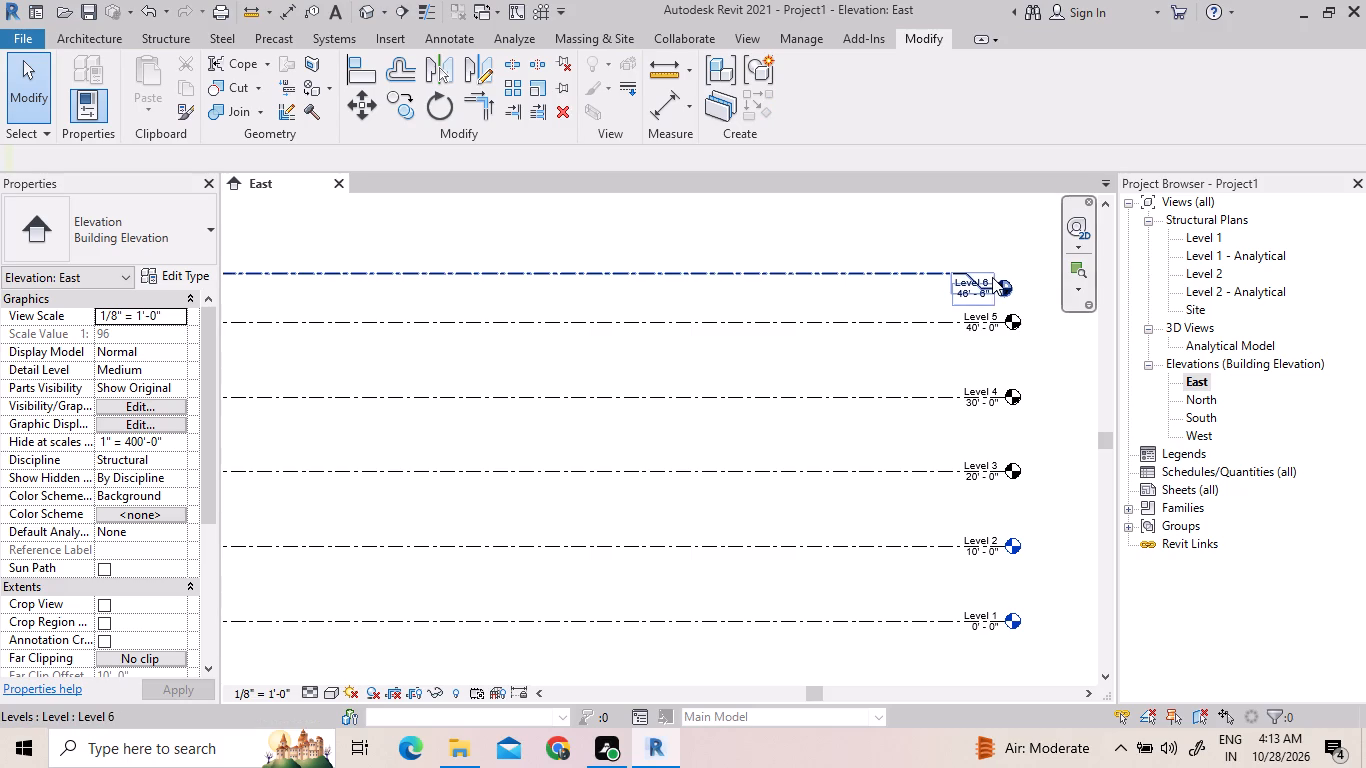
# Straighten the elbow at the Level 6 head so its label sits in line with the level line.
pyautogui.scroll(9, 966, 229)
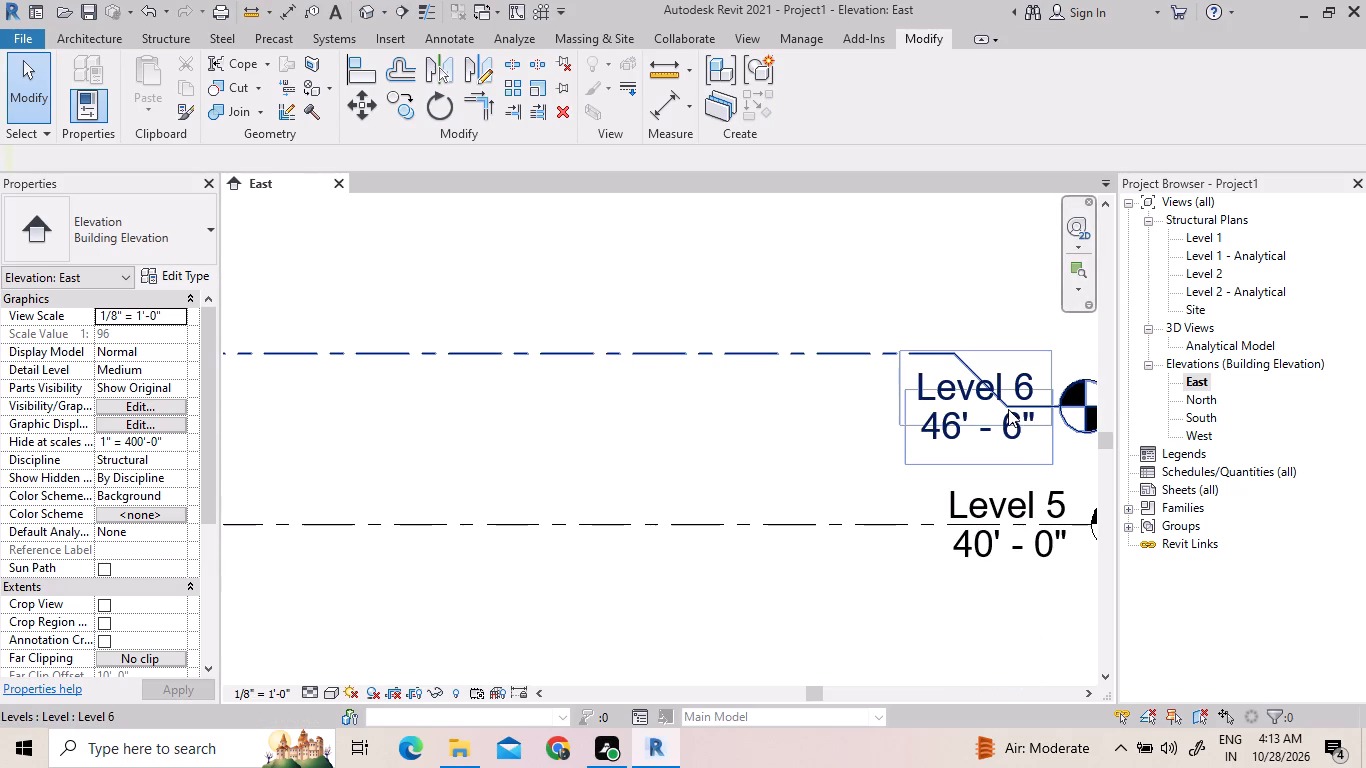
pyautogui.click(1008, 407)
pyautogui.moveTo(1006, 406); pyautogui.dragTo(998, 384)
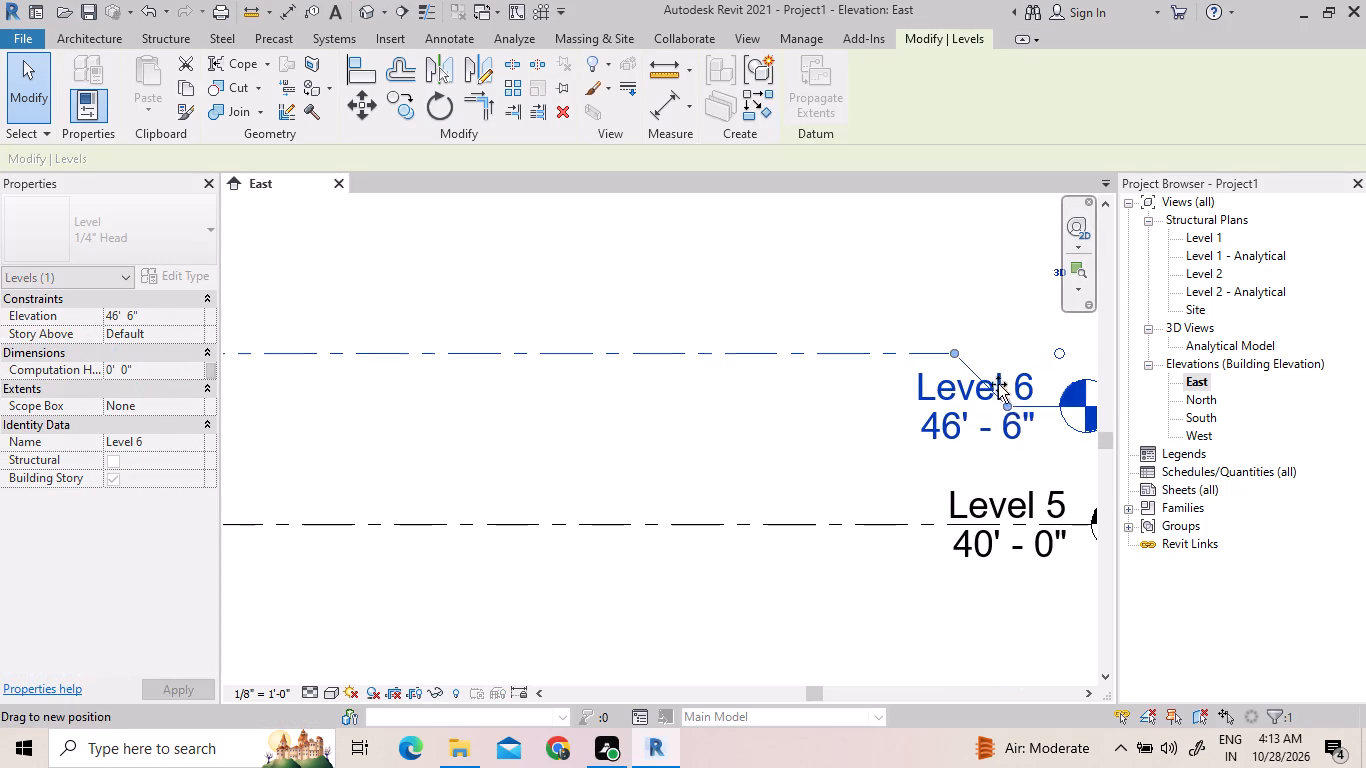
pyautogui.moveTo(998, 384); pyautogui.dragTo(961, 356)
# Extend the head end of Level 6 to align with the heads of the levels below.
pyautogui.scroll(-2, 996, 409)
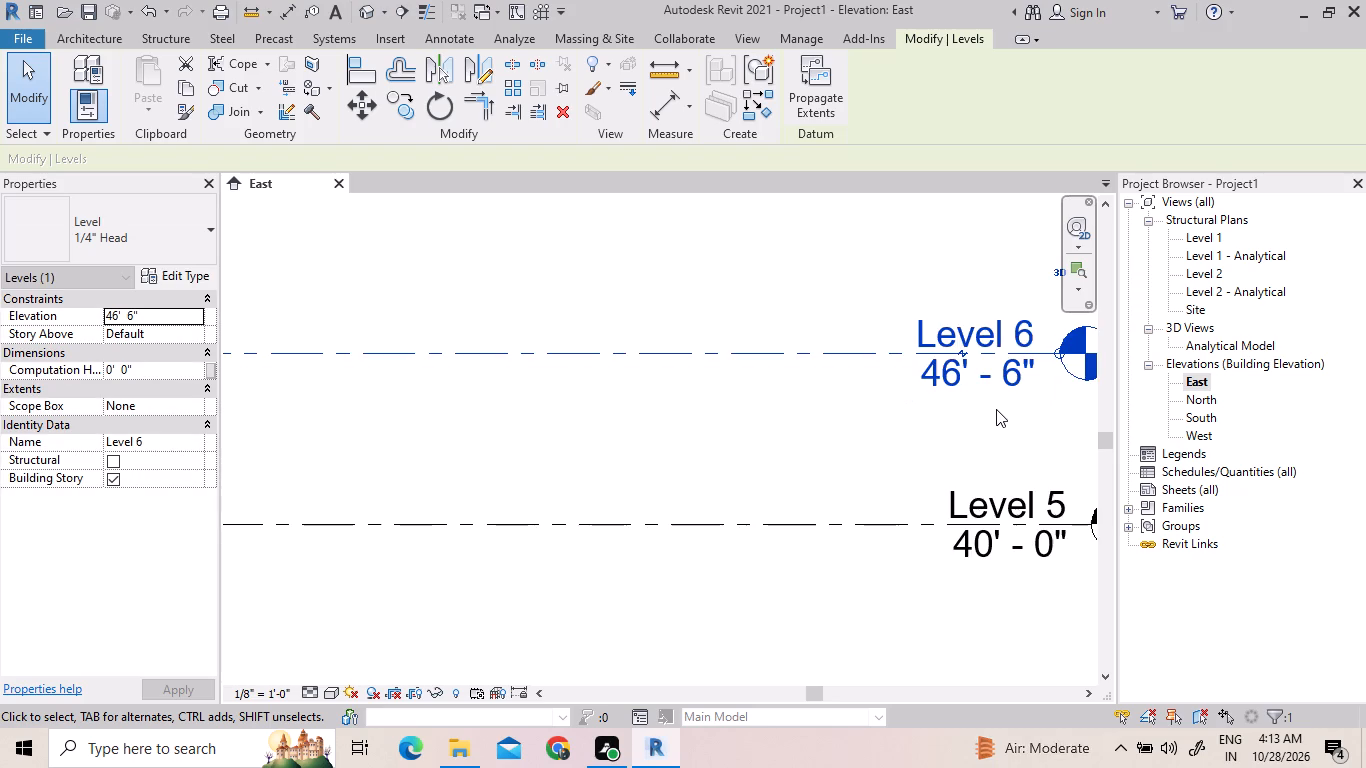
pyautogui.scroll(-5, 996, 409)
pyautogui.scroll(3, 1009, 386)
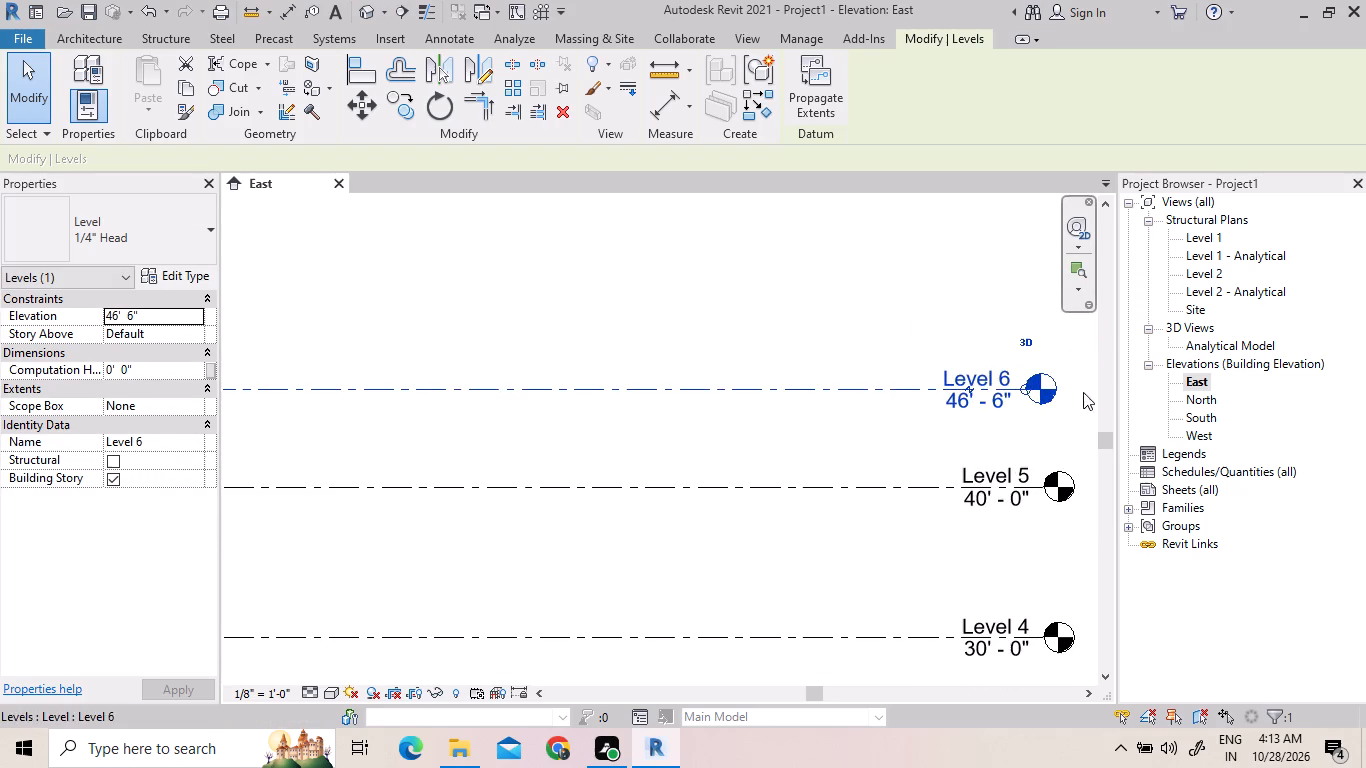
pyautogui.scroll(-1, 1061, 400)
pyautogui.moveTo(1057, 404); pyautogui.dragTo(900, 409, button='middle')
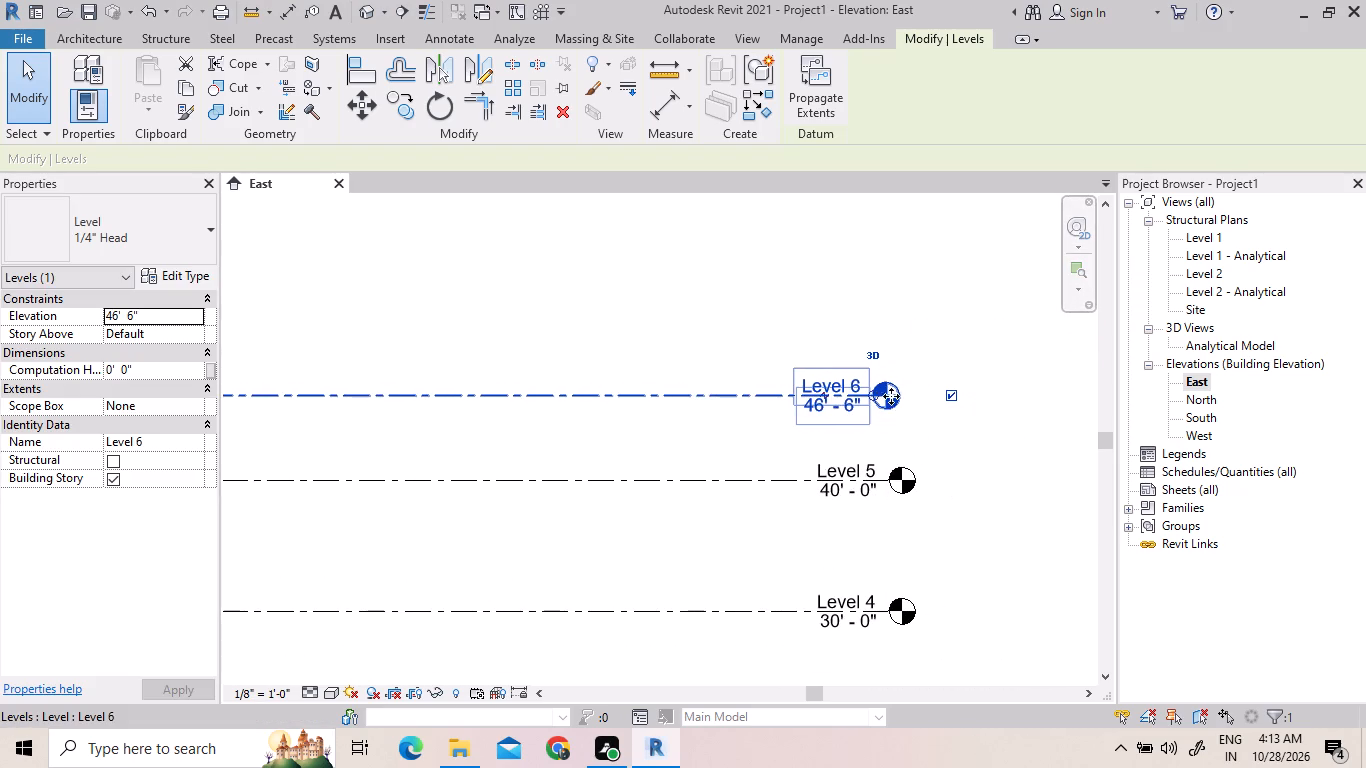
pyautogui.moveTo(882, 392); pyautogui.dragTo(891, 391)
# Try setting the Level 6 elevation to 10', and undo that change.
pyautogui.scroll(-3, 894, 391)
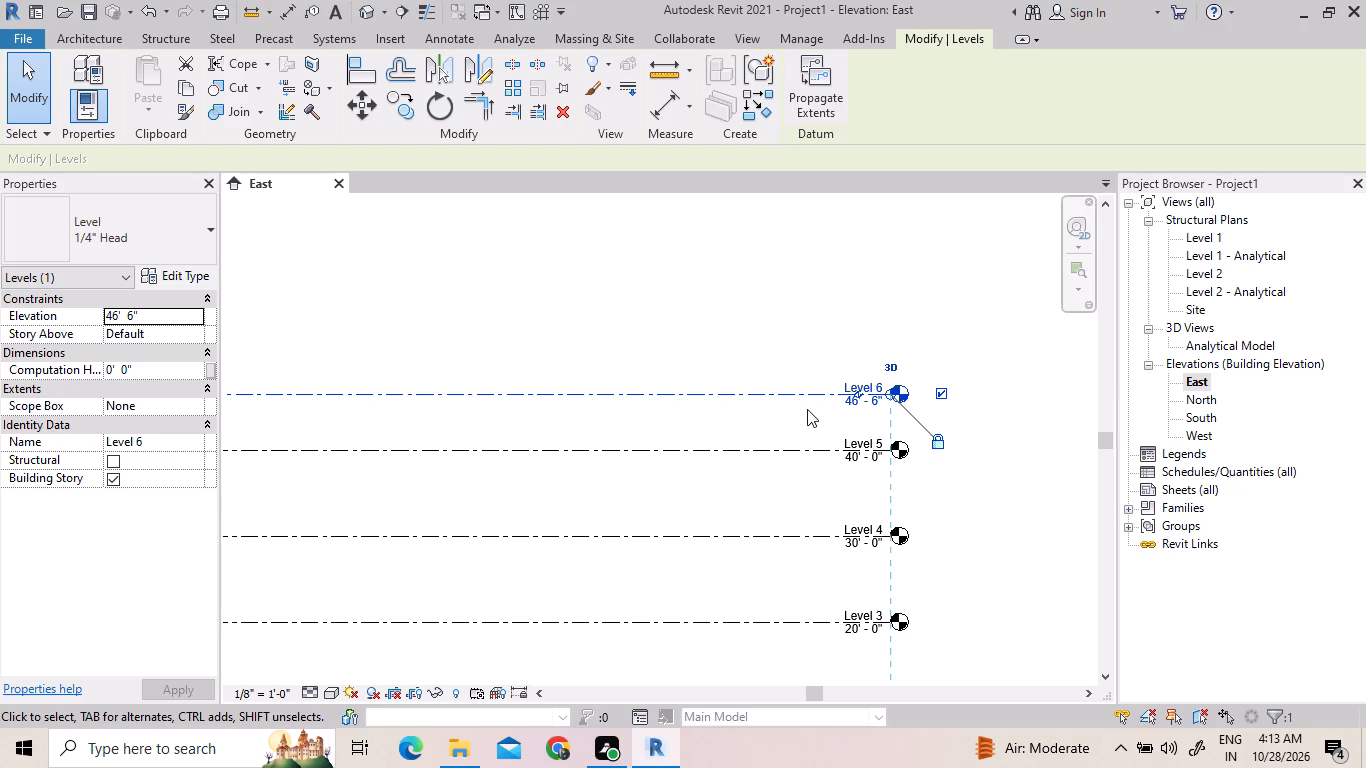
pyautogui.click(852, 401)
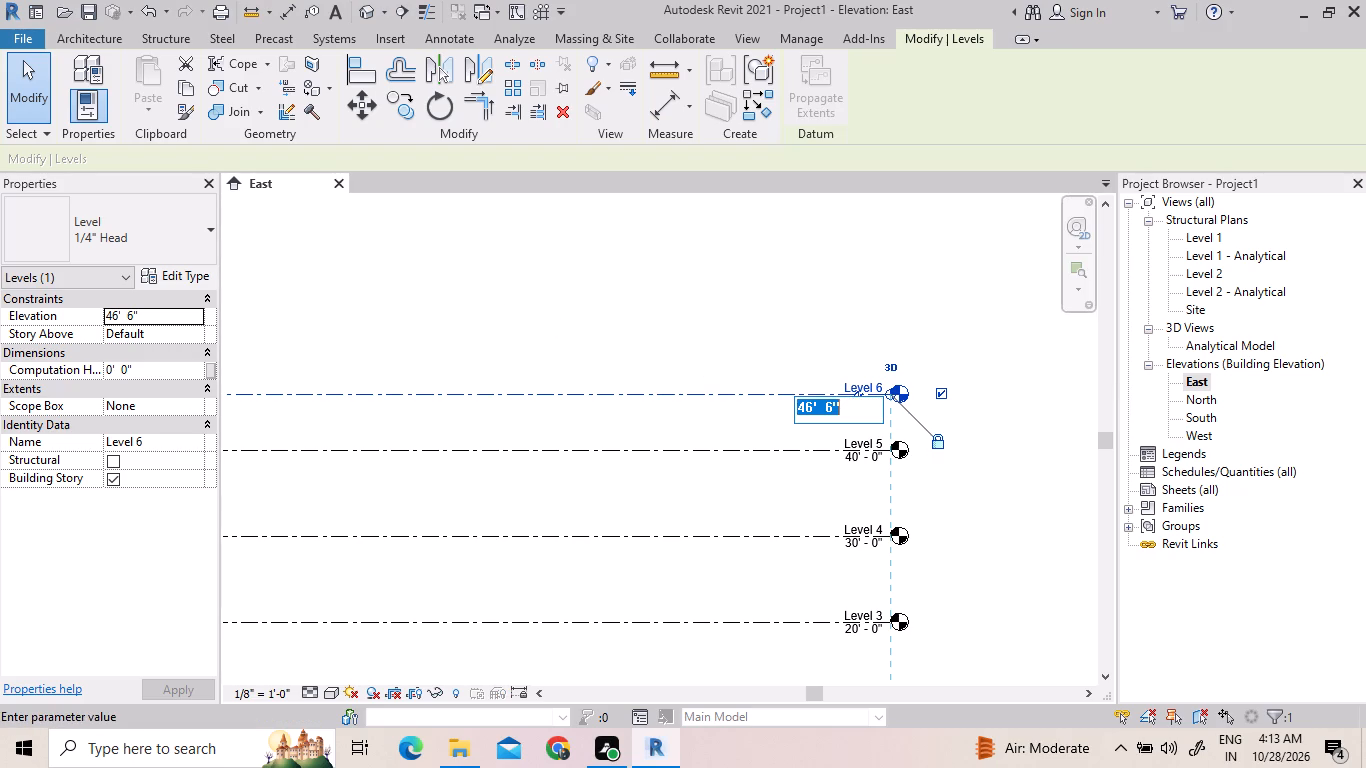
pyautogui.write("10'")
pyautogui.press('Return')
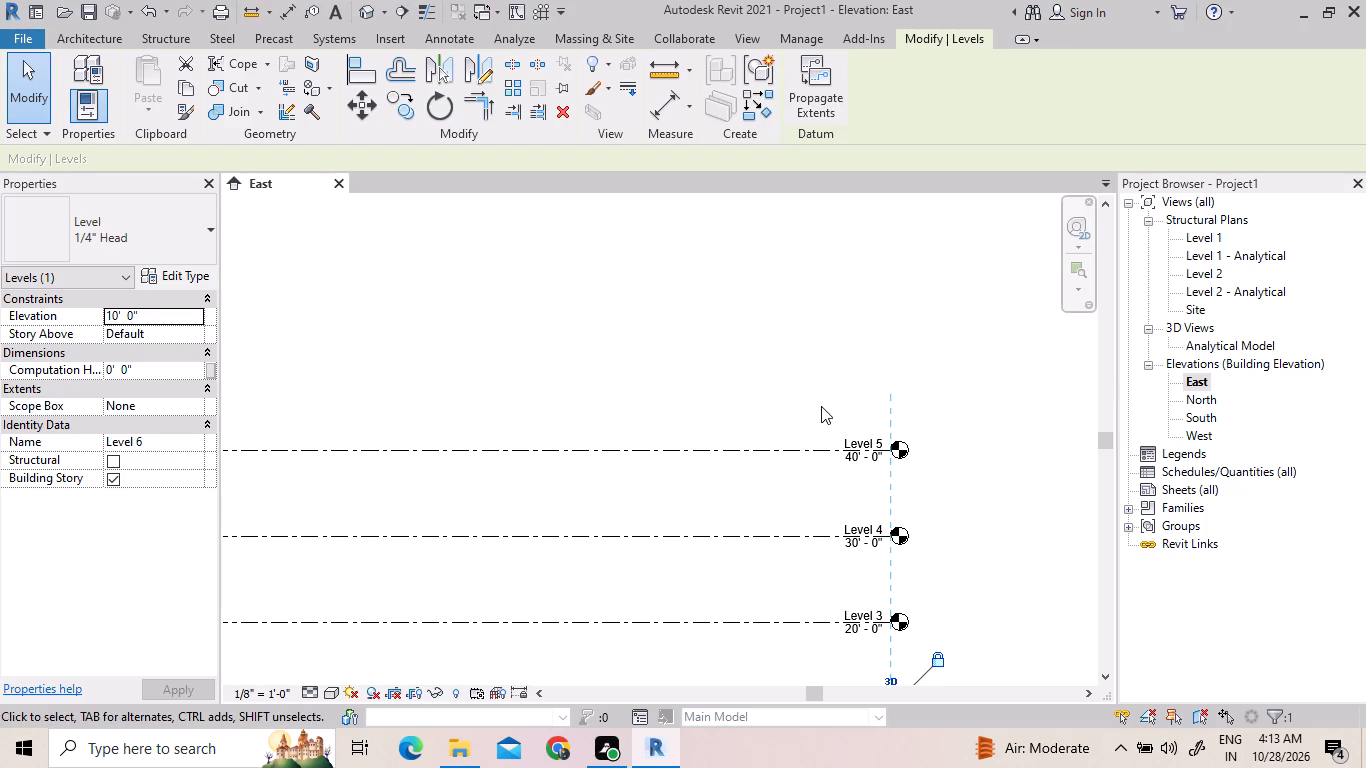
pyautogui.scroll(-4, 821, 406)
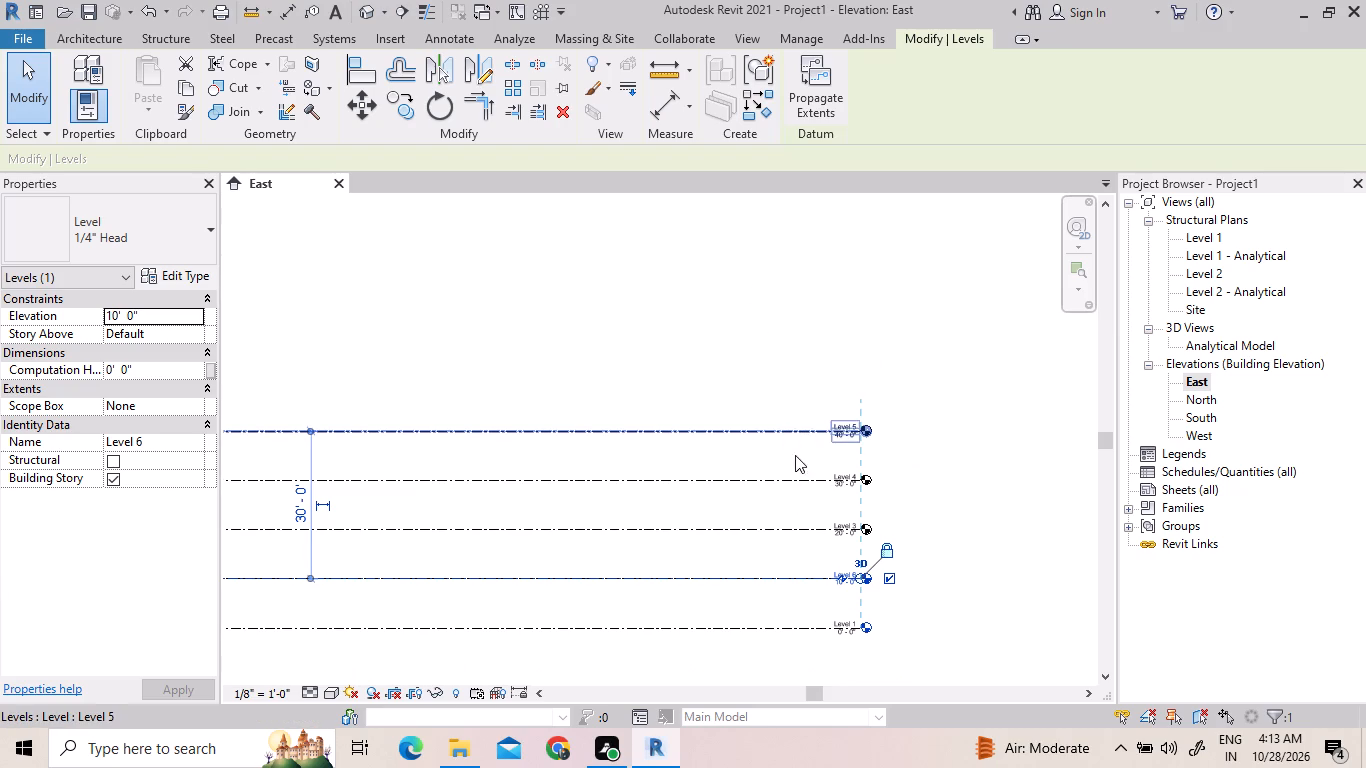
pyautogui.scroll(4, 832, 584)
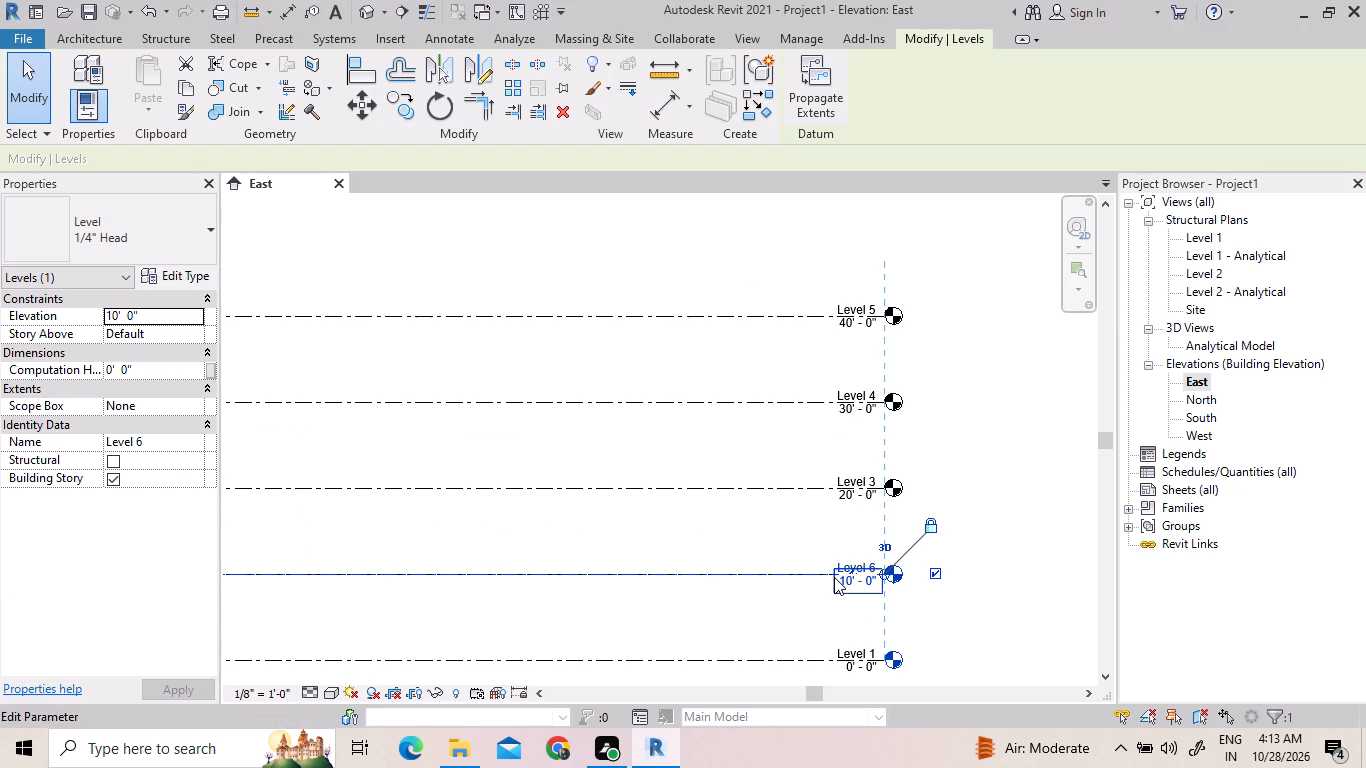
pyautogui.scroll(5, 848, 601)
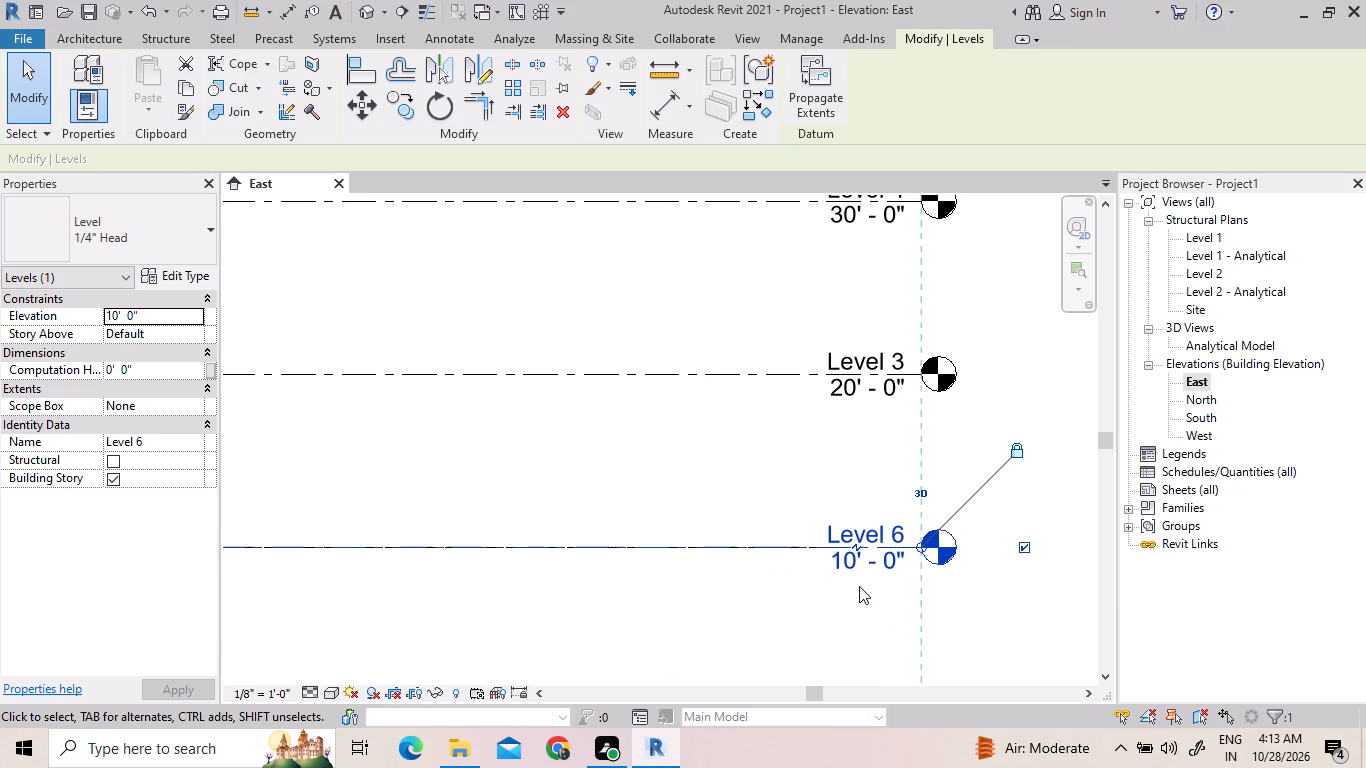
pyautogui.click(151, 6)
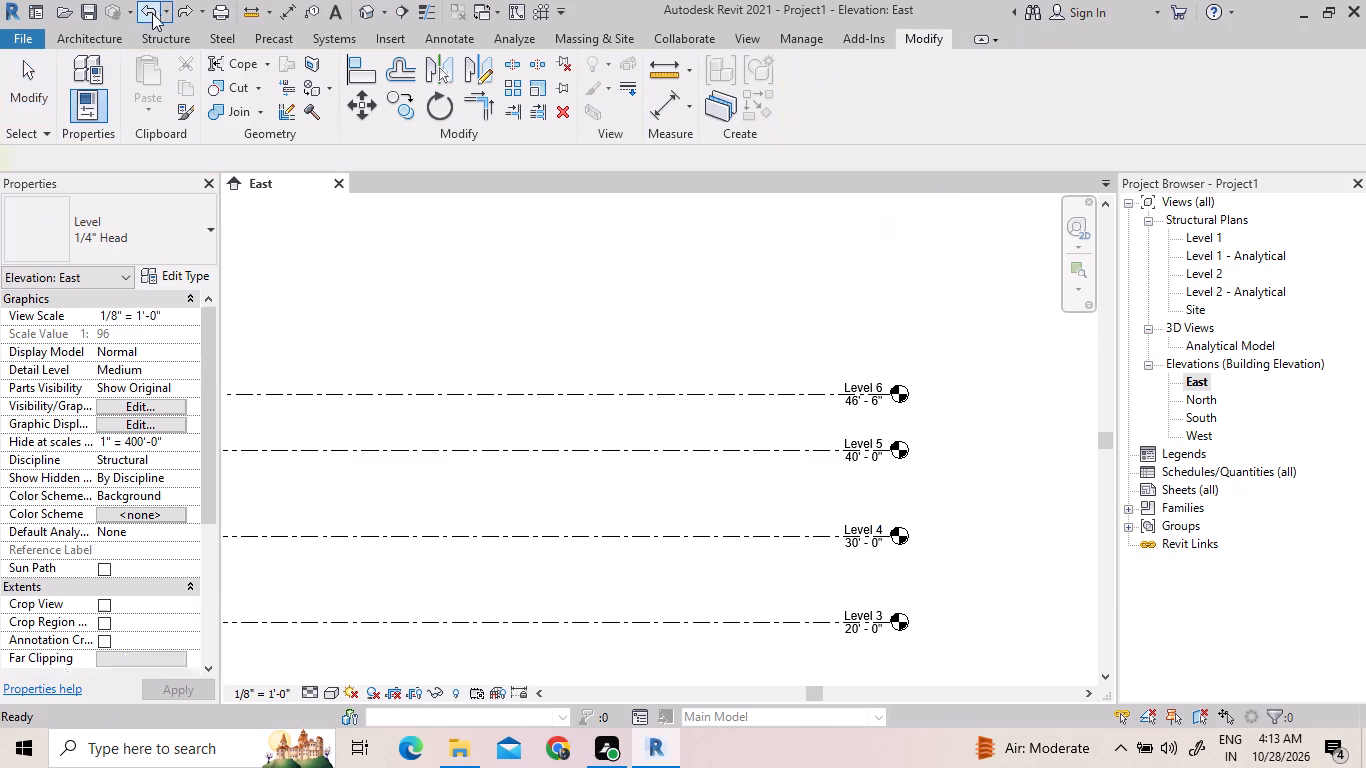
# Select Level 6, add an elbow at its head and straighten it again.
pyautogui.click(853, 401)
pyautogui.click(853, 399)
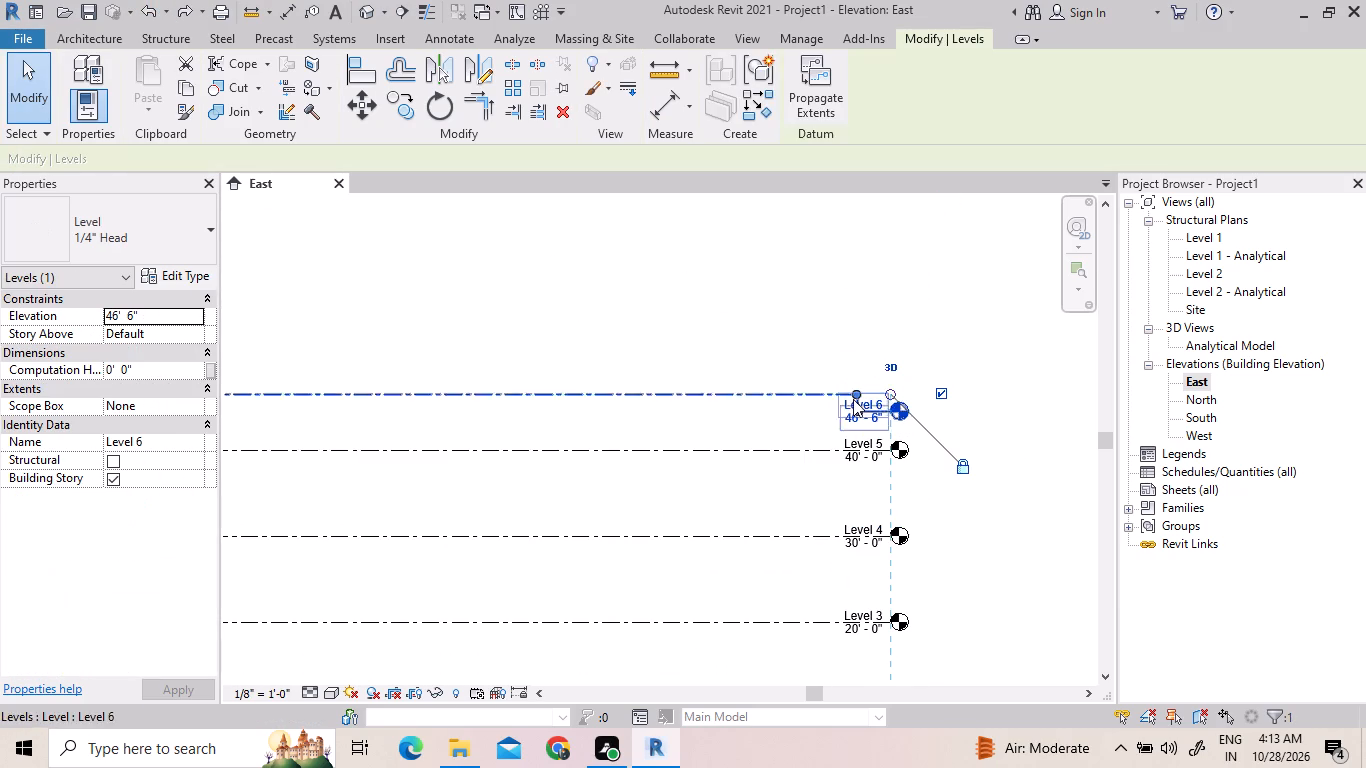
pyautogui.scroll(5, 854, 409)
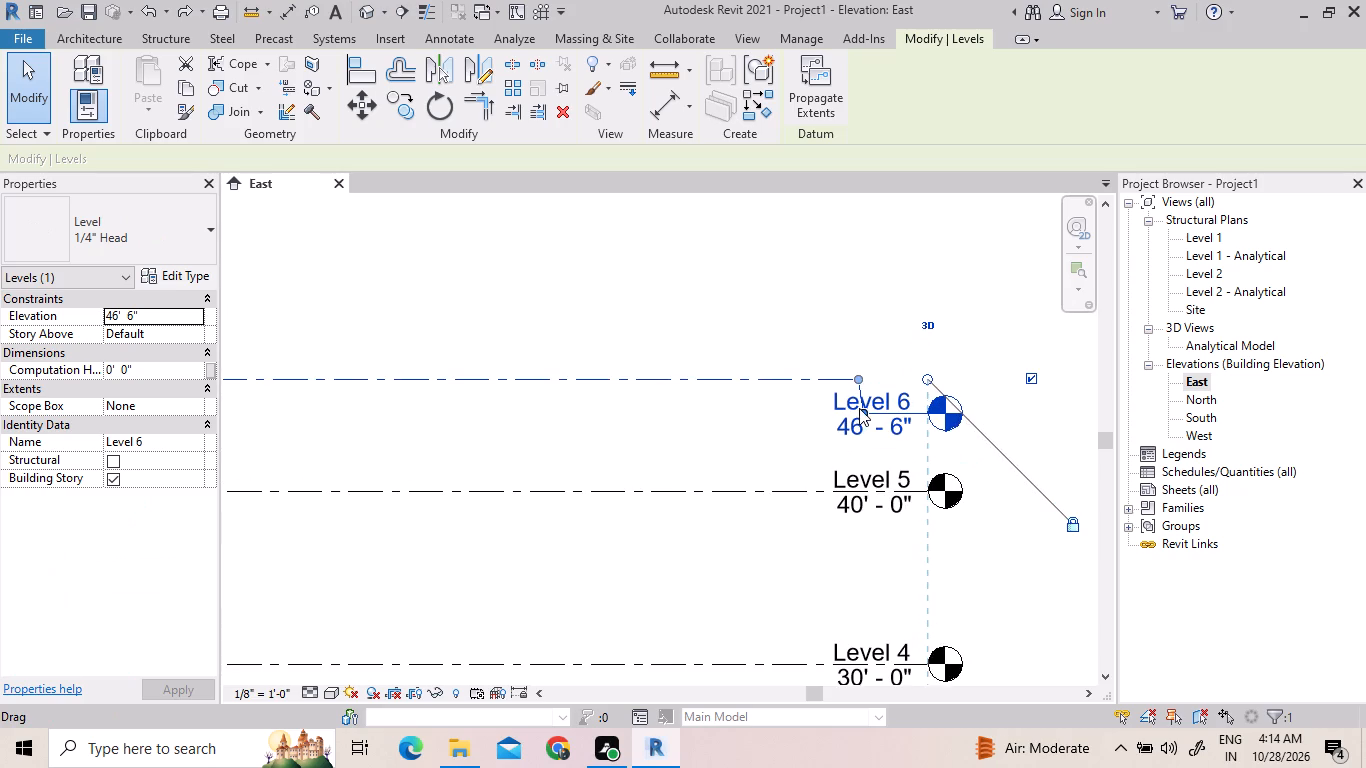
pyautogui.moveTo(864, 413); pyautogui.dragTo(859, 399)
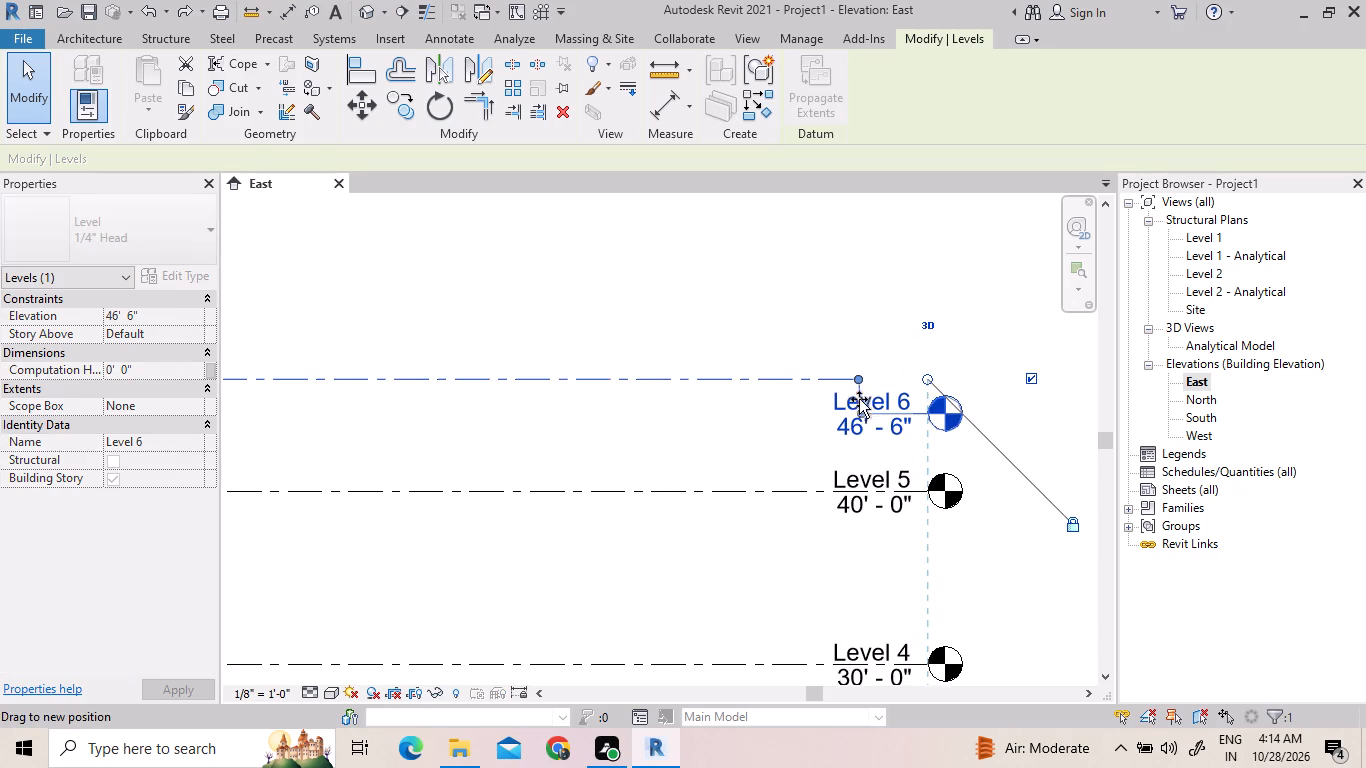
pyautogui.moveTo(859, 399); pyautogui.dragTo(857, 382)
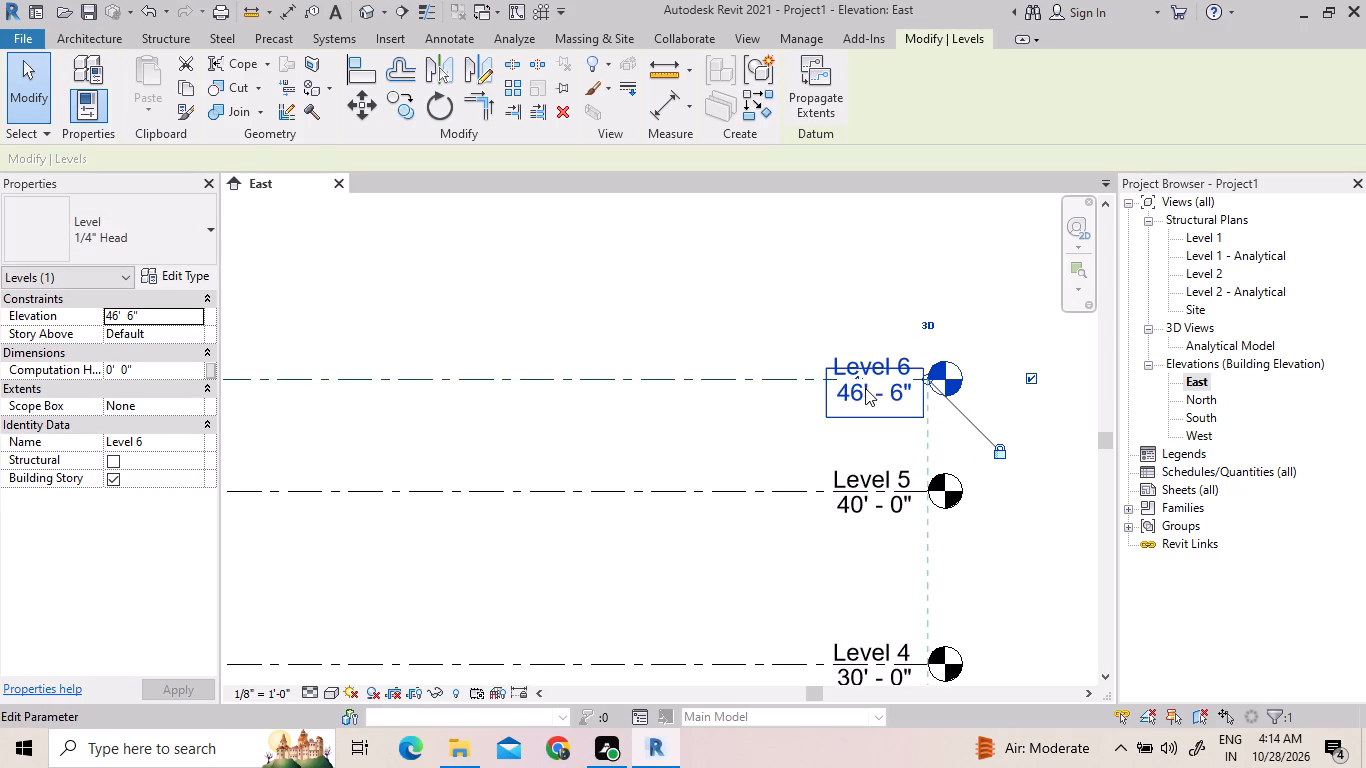
# Set the elevation of Level 6 to 50'.
pyautogui.click(840, 397)
pyautogui.press('5')
pyautogui.write("0'")
pyautogui.press('Return')
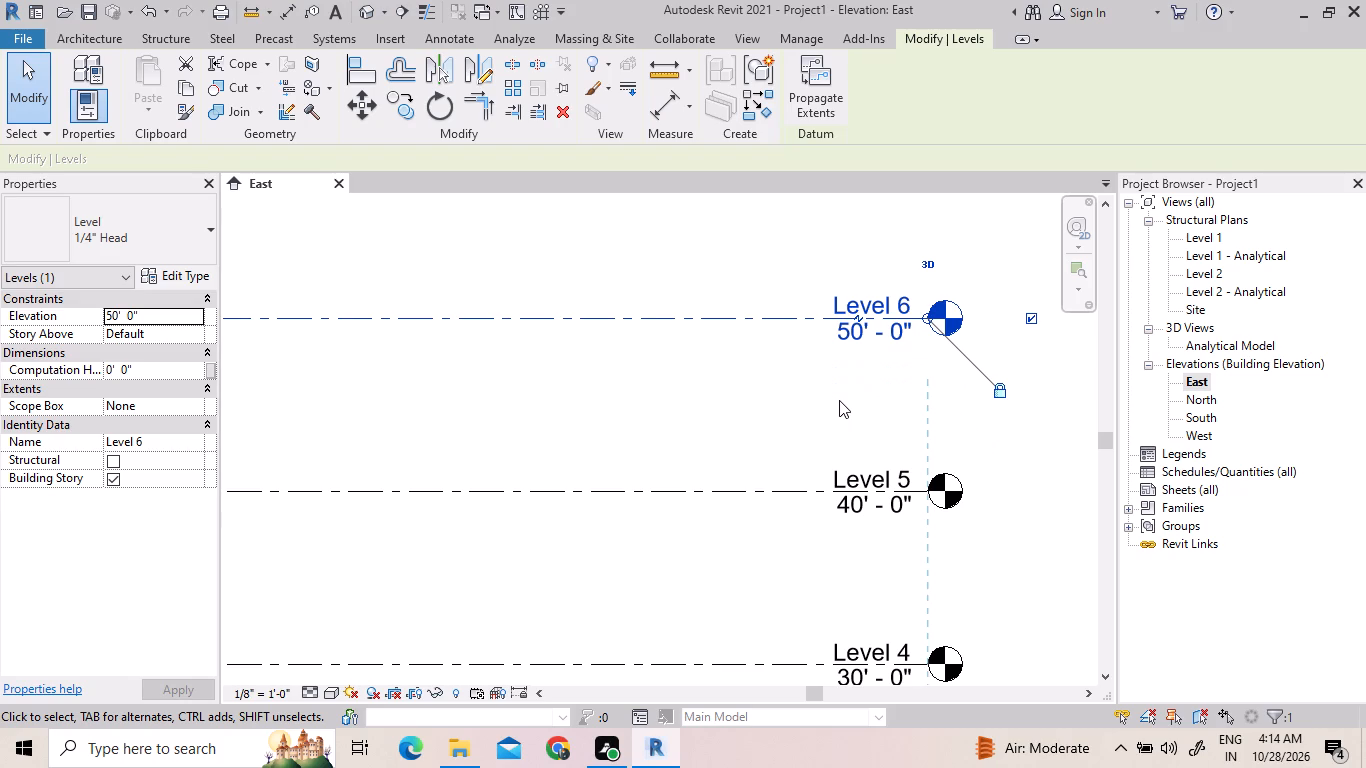
# Start the Column tool from the East elevation, opening the Work Plane settings.
pyautogui.scroll(-6, 847, 399)
pyautogui.scroll(-3, 831, 504)
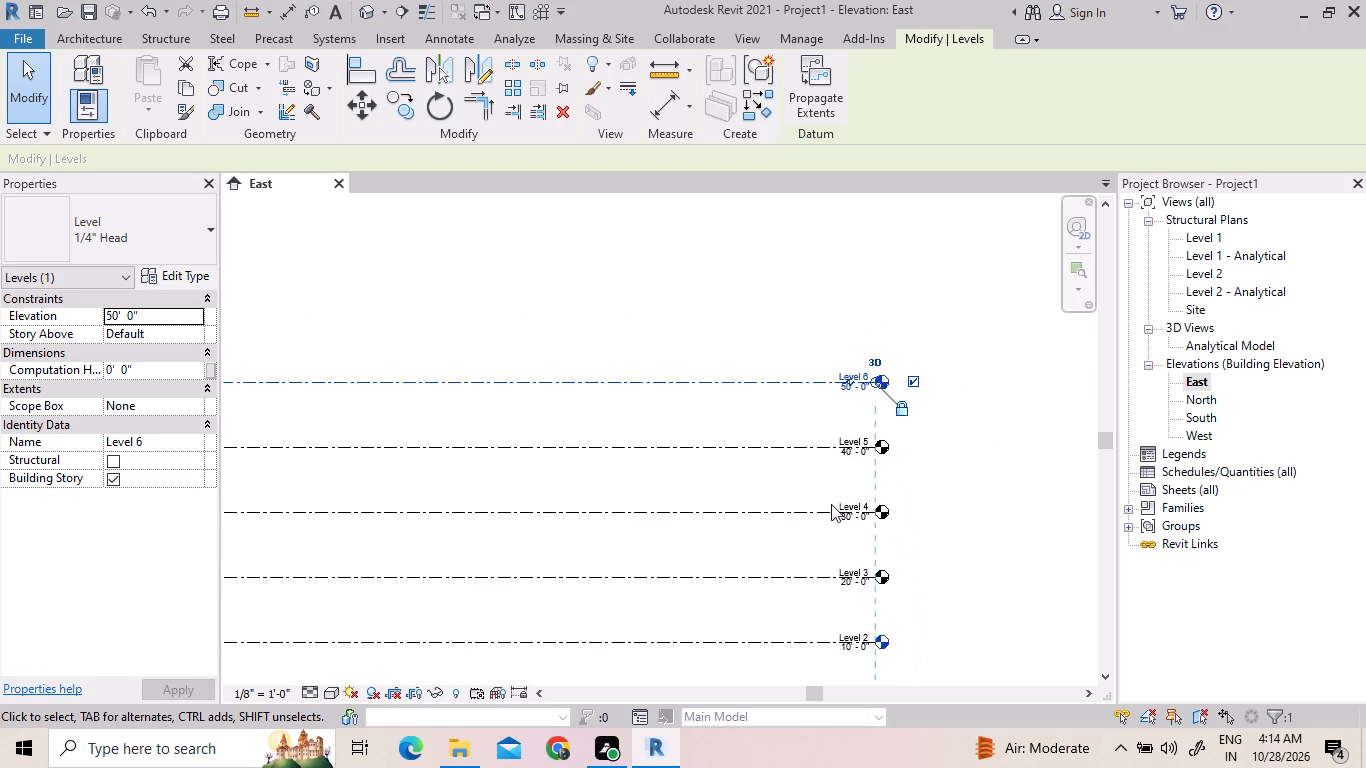
pyautogui.moveTo(616, 456); pyautogui.dragTo(736, 411, button='middle')
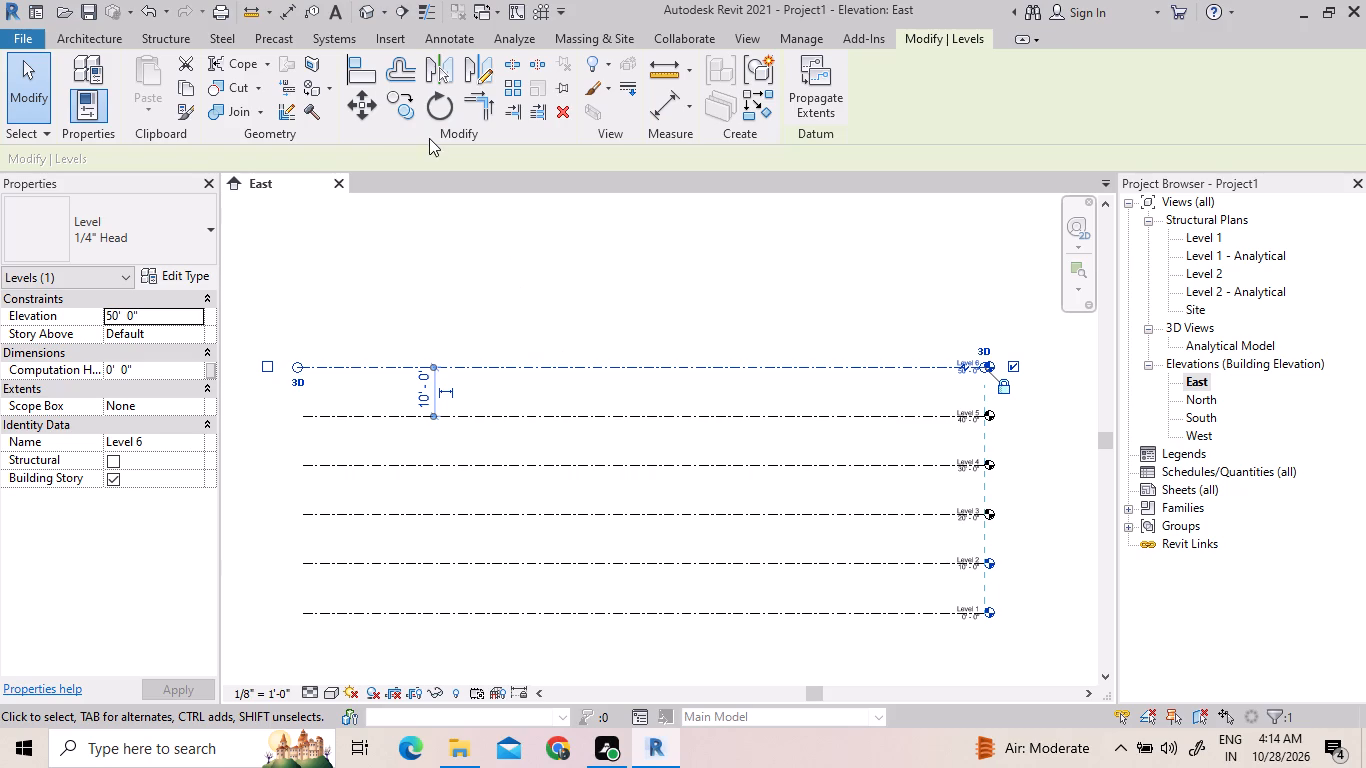
pyautogui.click(103, 32)
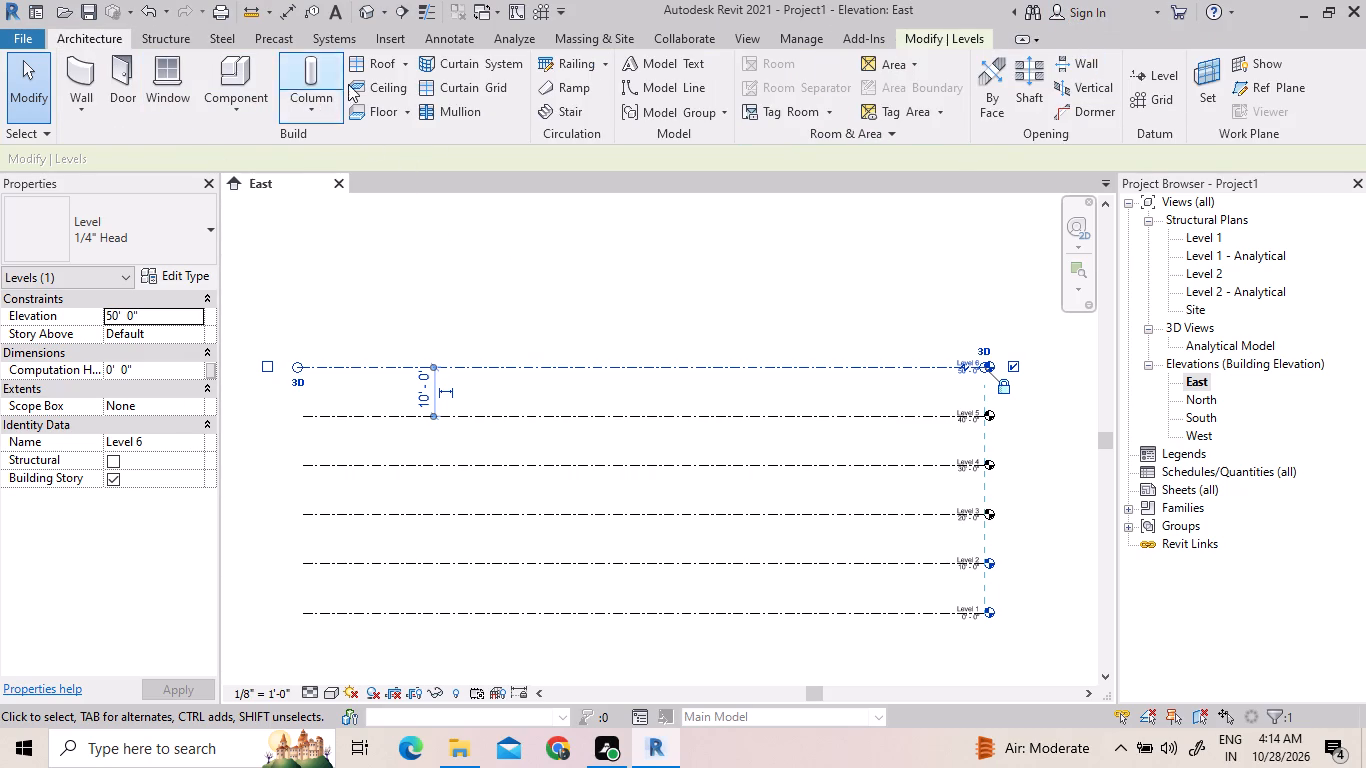
pyautogui.click(322, 83)
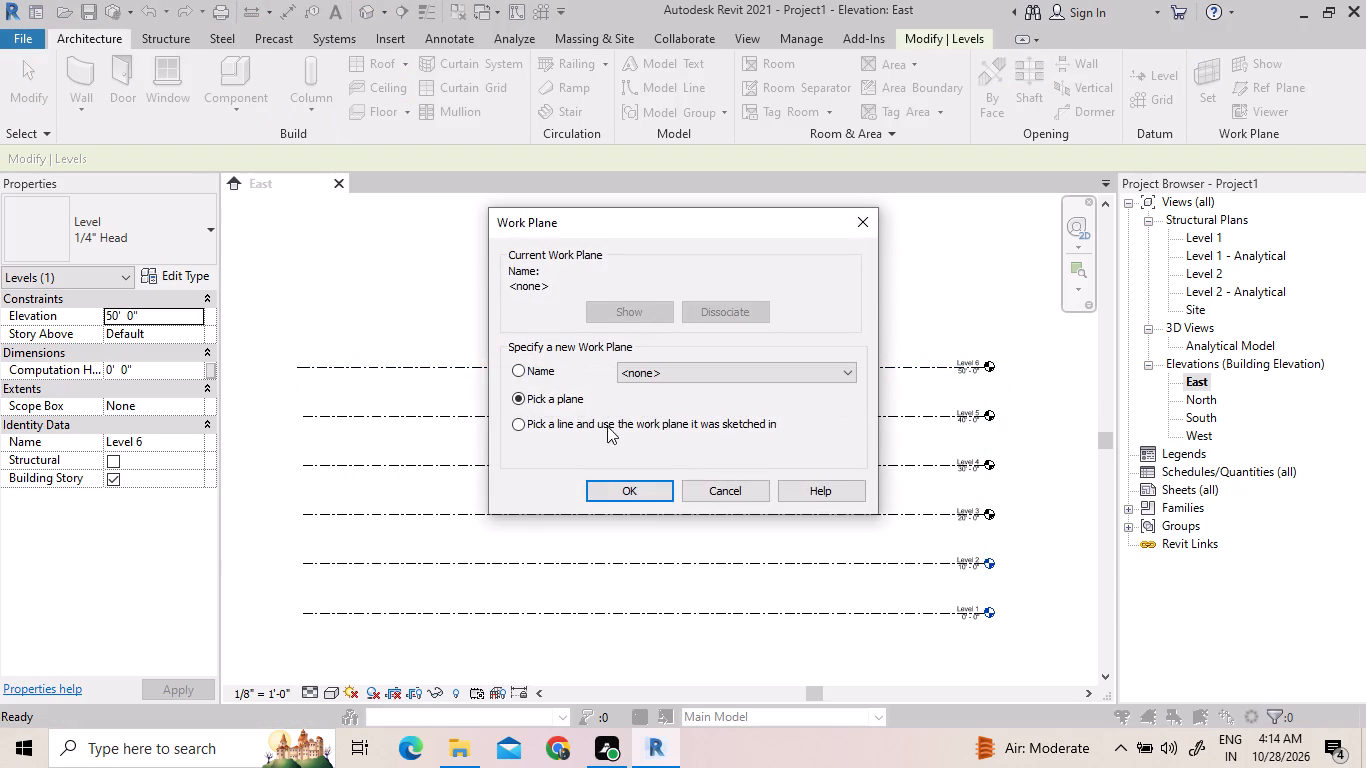
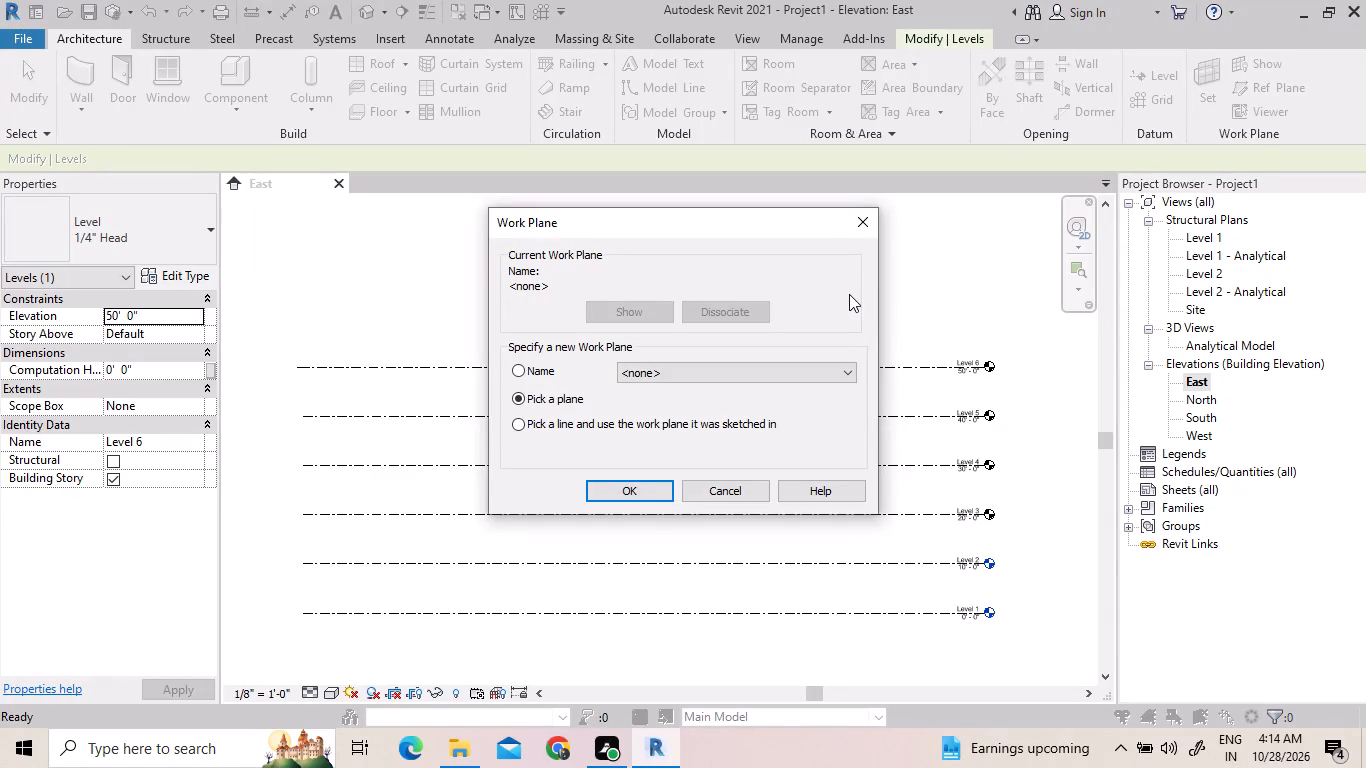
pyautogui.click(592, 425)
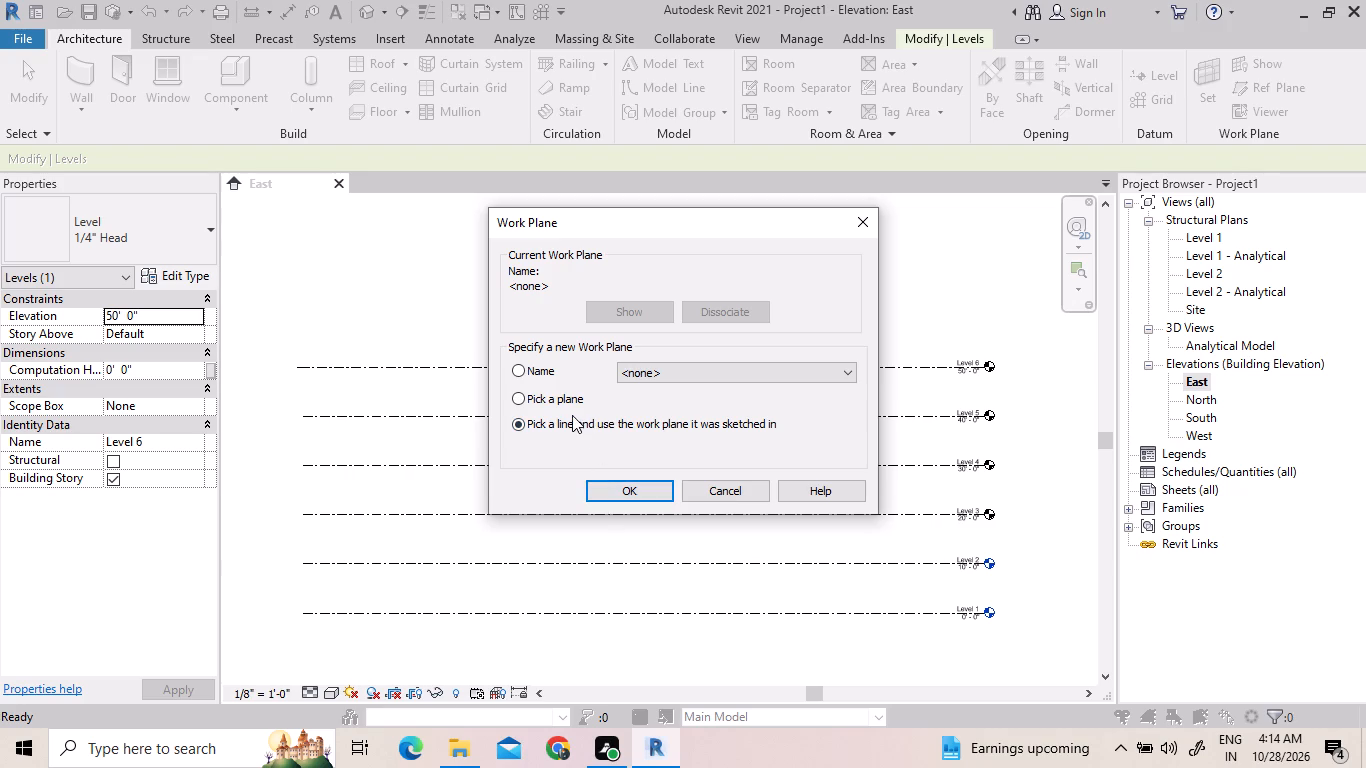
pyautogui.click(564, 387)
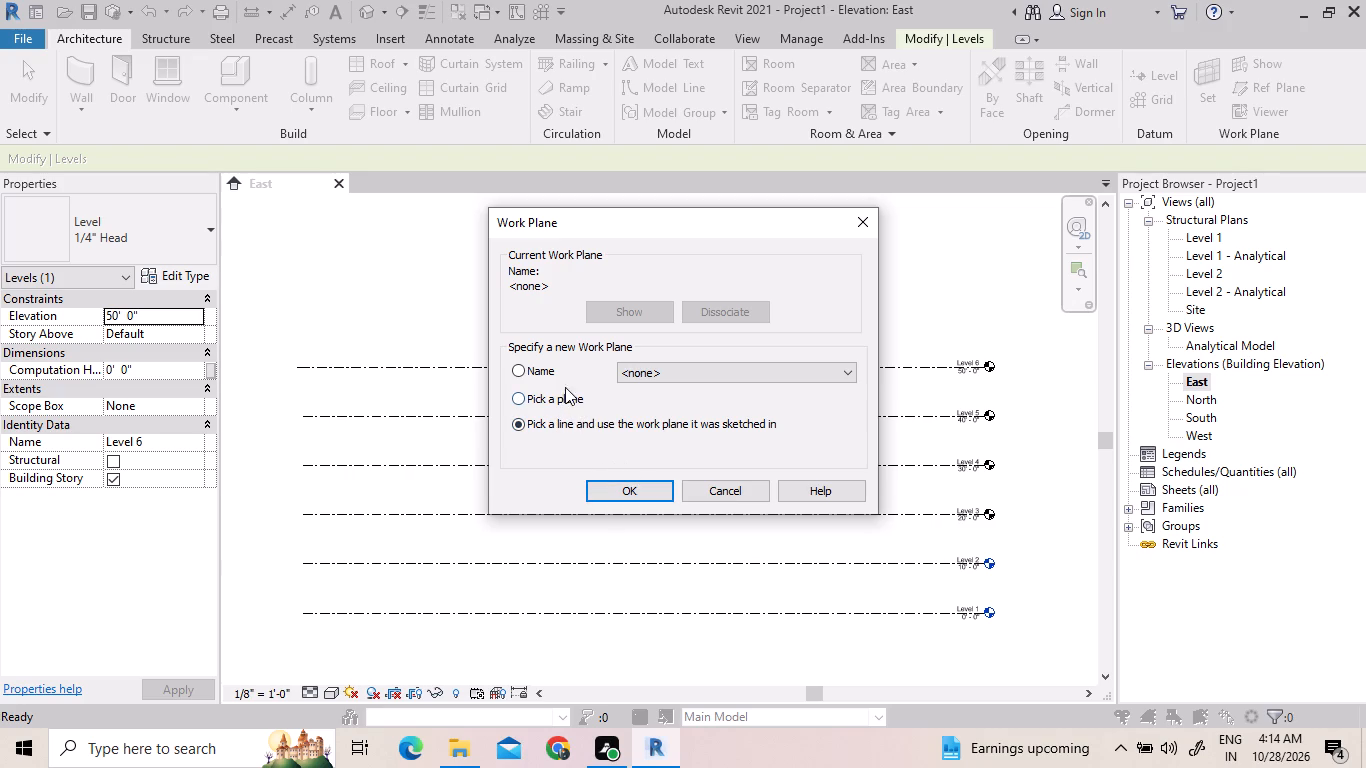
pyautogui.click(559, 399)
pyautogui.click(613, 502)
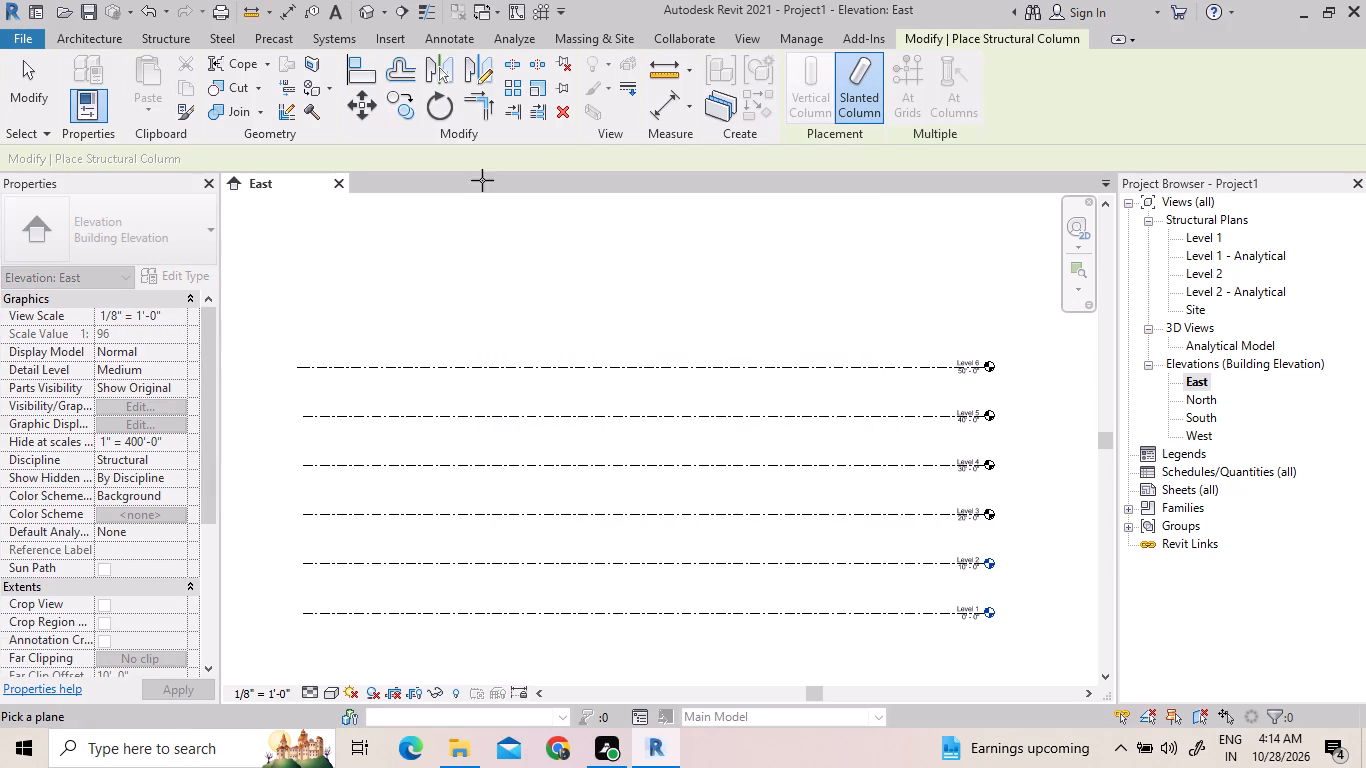
# Restart the Structural Column tool, set Level 1 as the work plane and open the Level 1 structural plan.
pyautogui.click(175, 38)
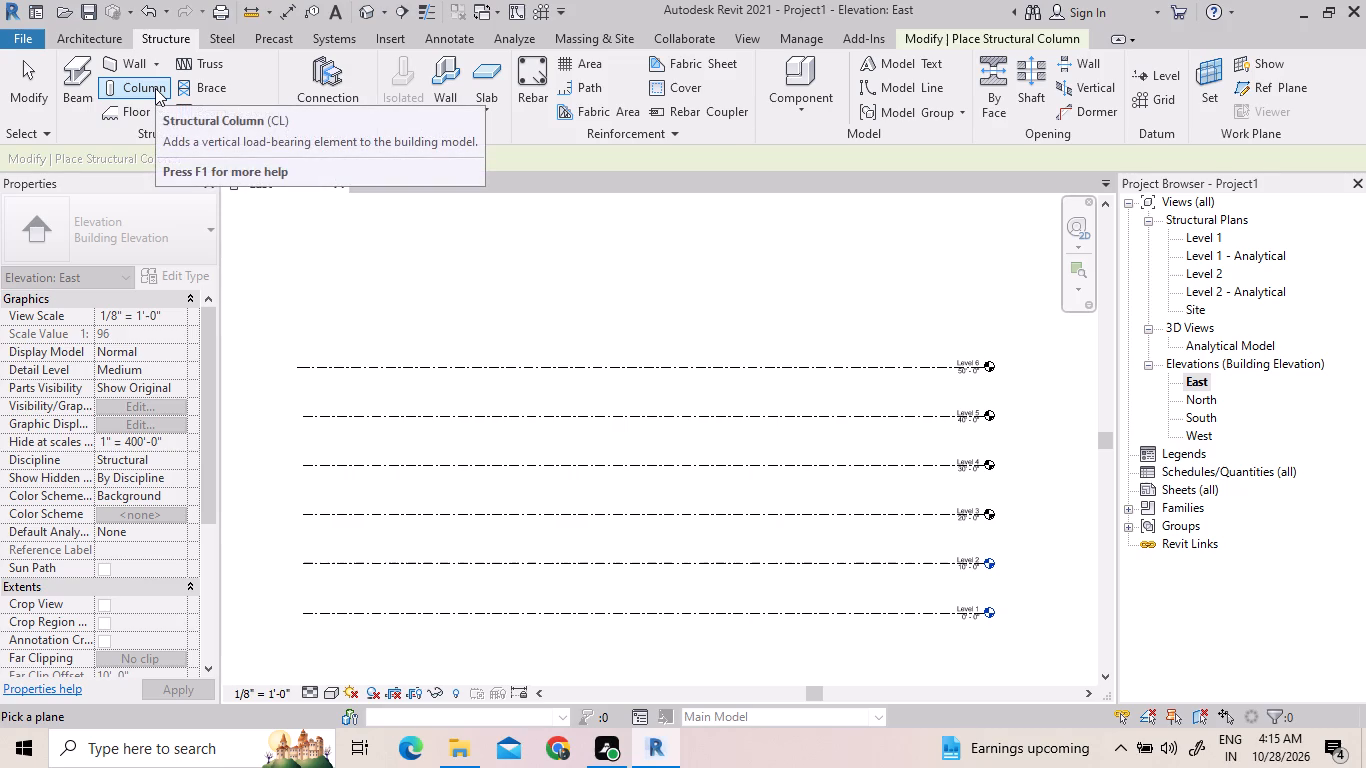
pyautogui.click(155, 88)
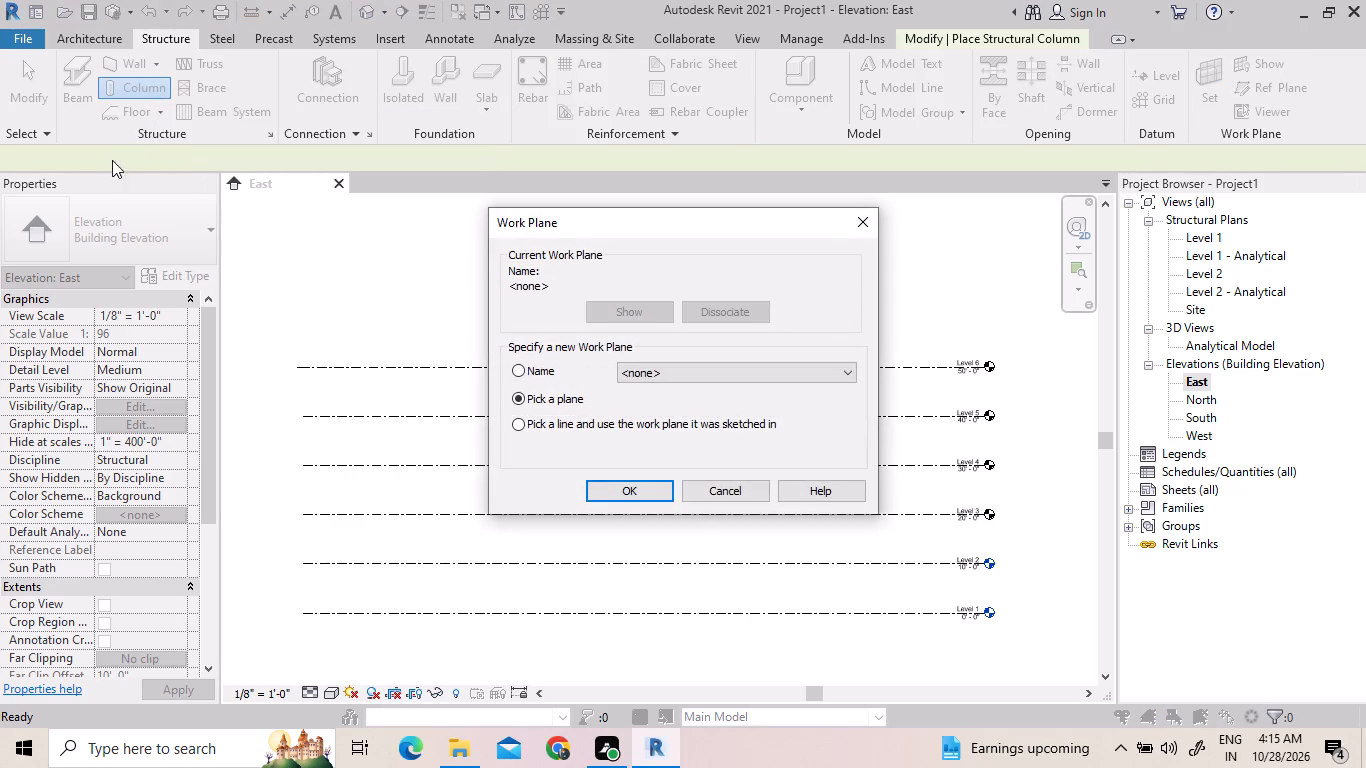
pyautogui.click(709, 373)
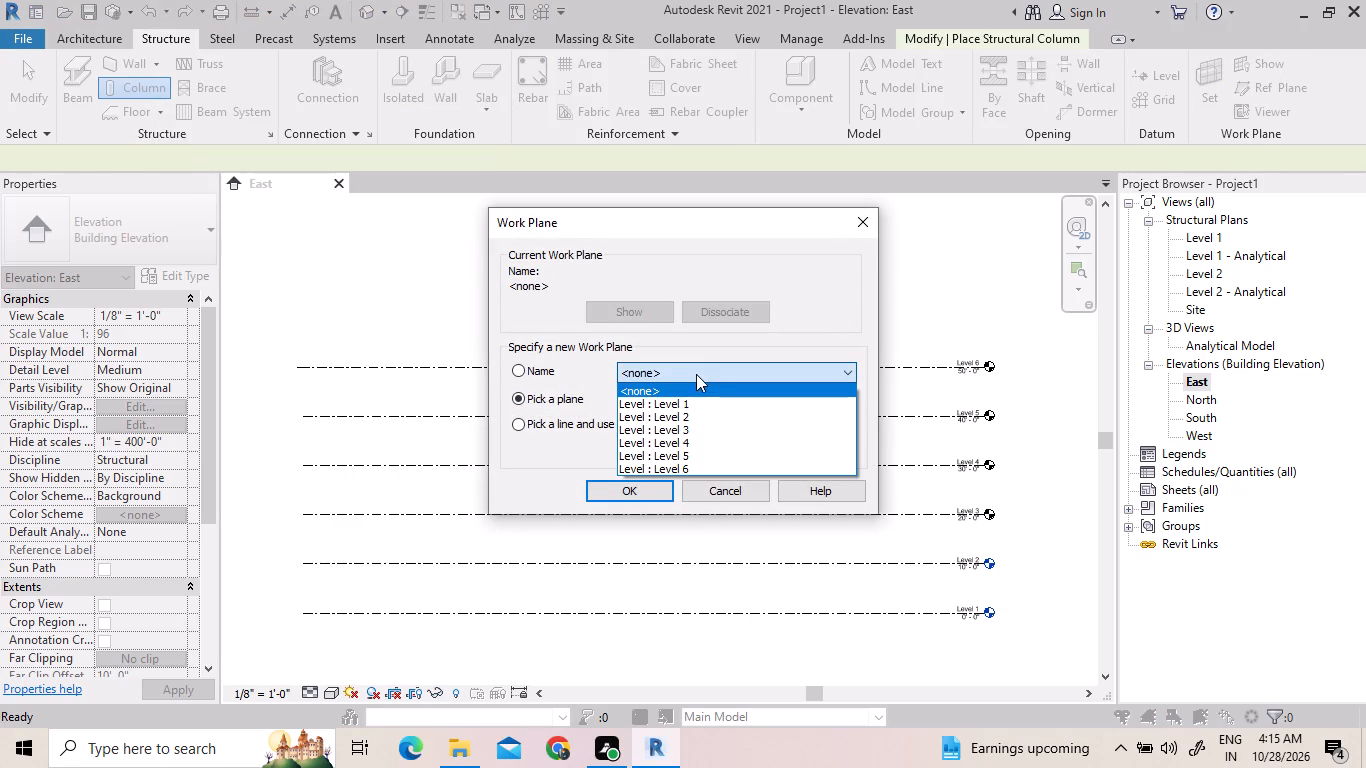
pyautogui.click(683, 398)
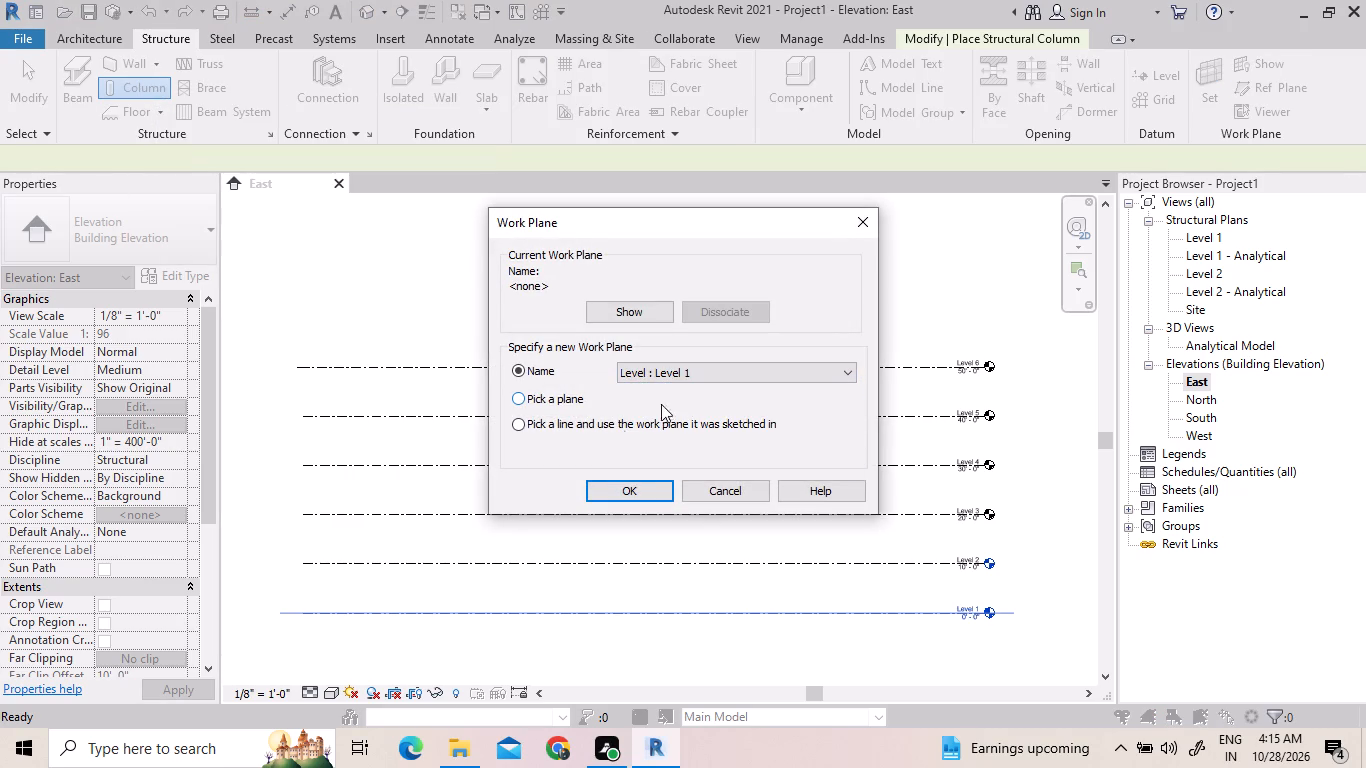
pyautogui.click(628, 482)
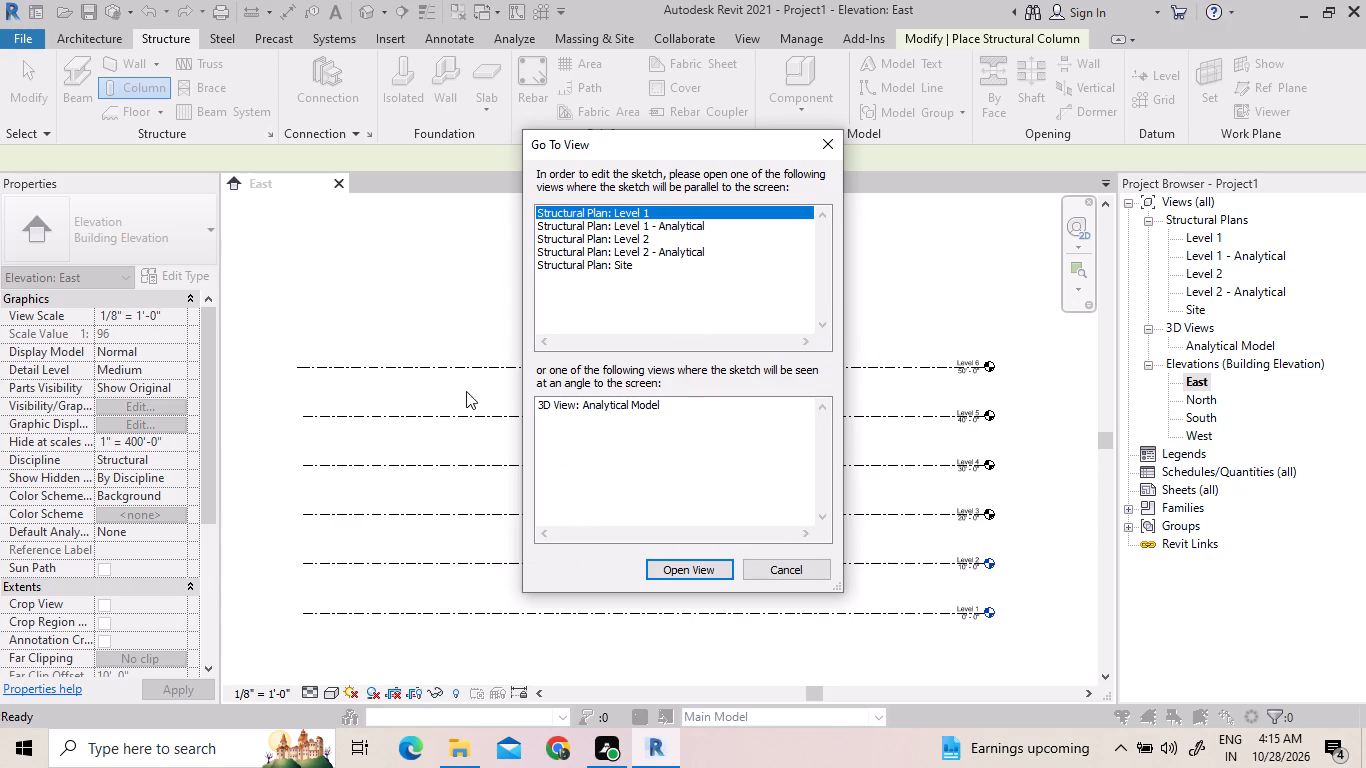
pyautogui.click(674, 568)
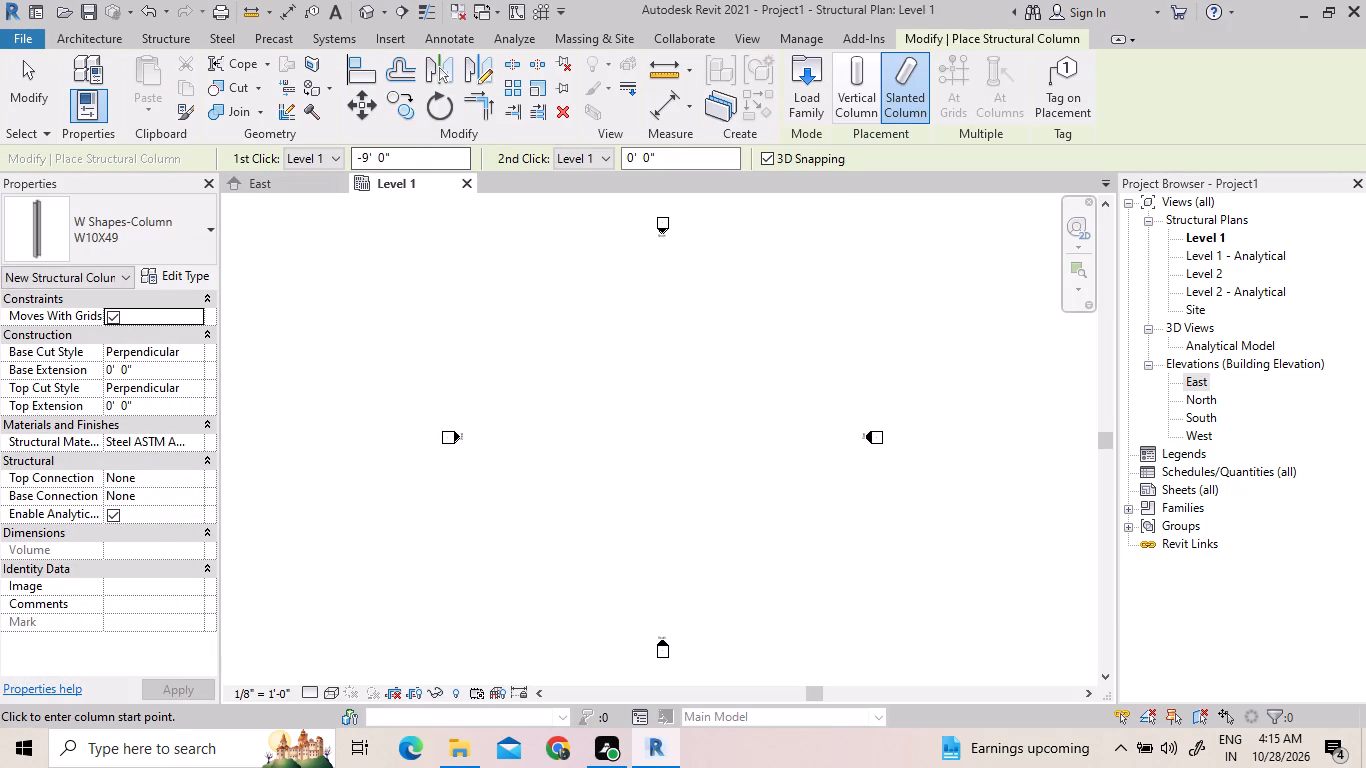
# Set the column type to Concrete-Rectangular-Column 12 x 18, starting at Level 1 and ending at Level 2.
pyautogui.click(144, 220)
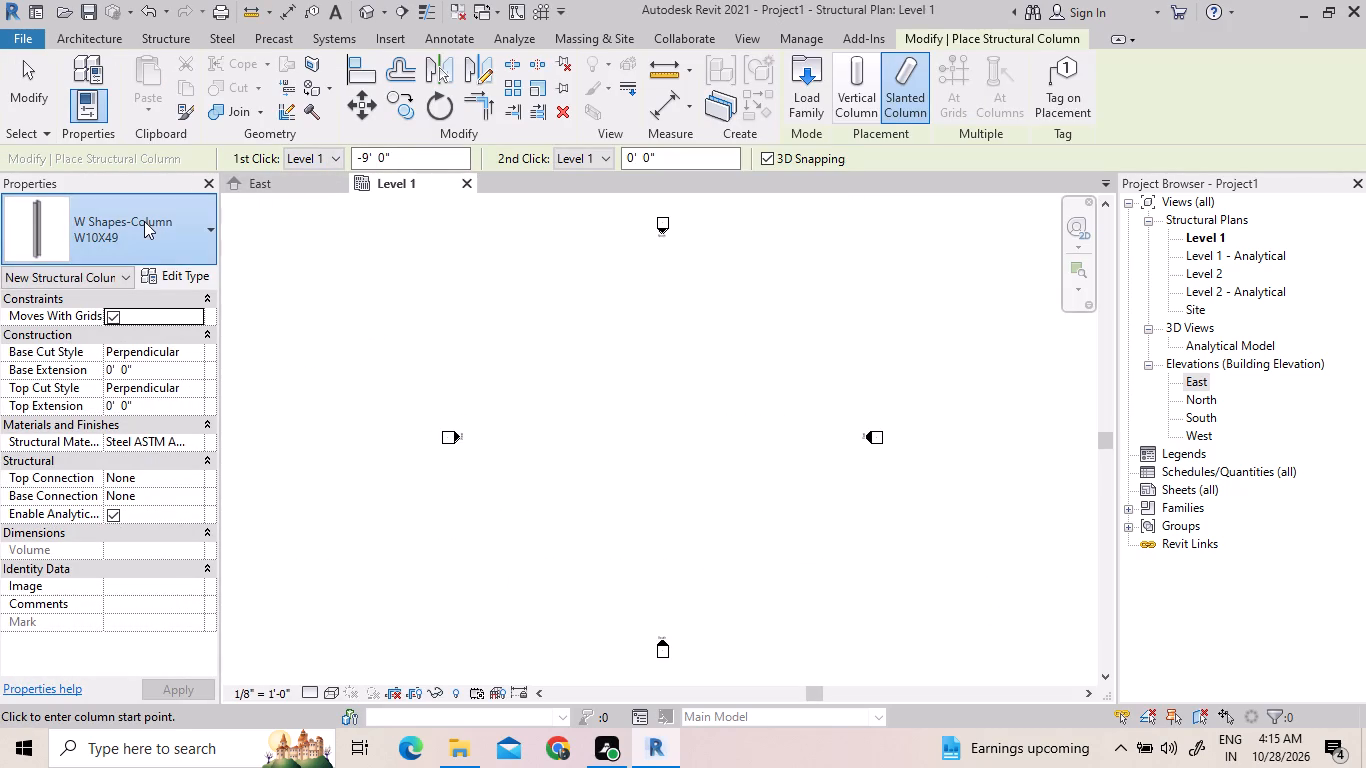
pyautogui.click(124, 339)
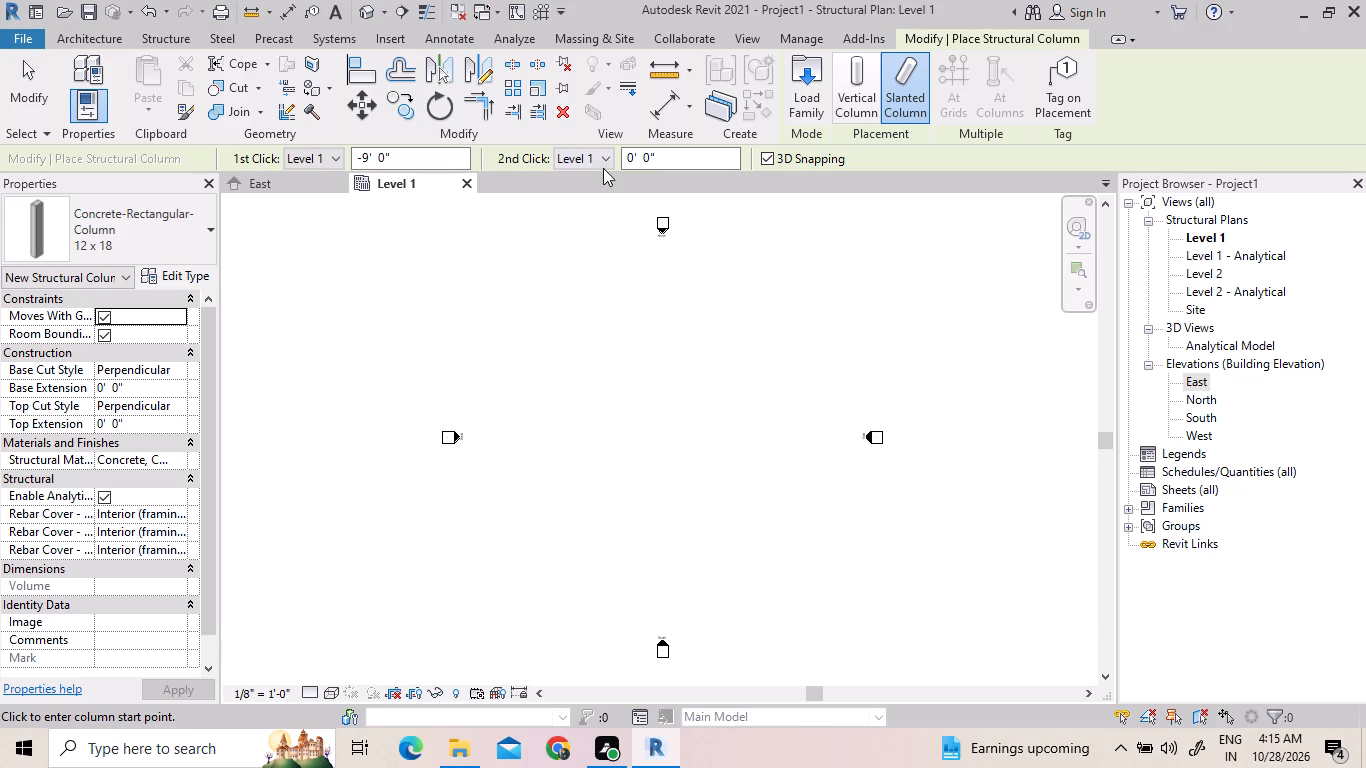
pyautogui.click(324, 155)
pyautogui.click(312, 172)
pyautogui.click(592, 165)
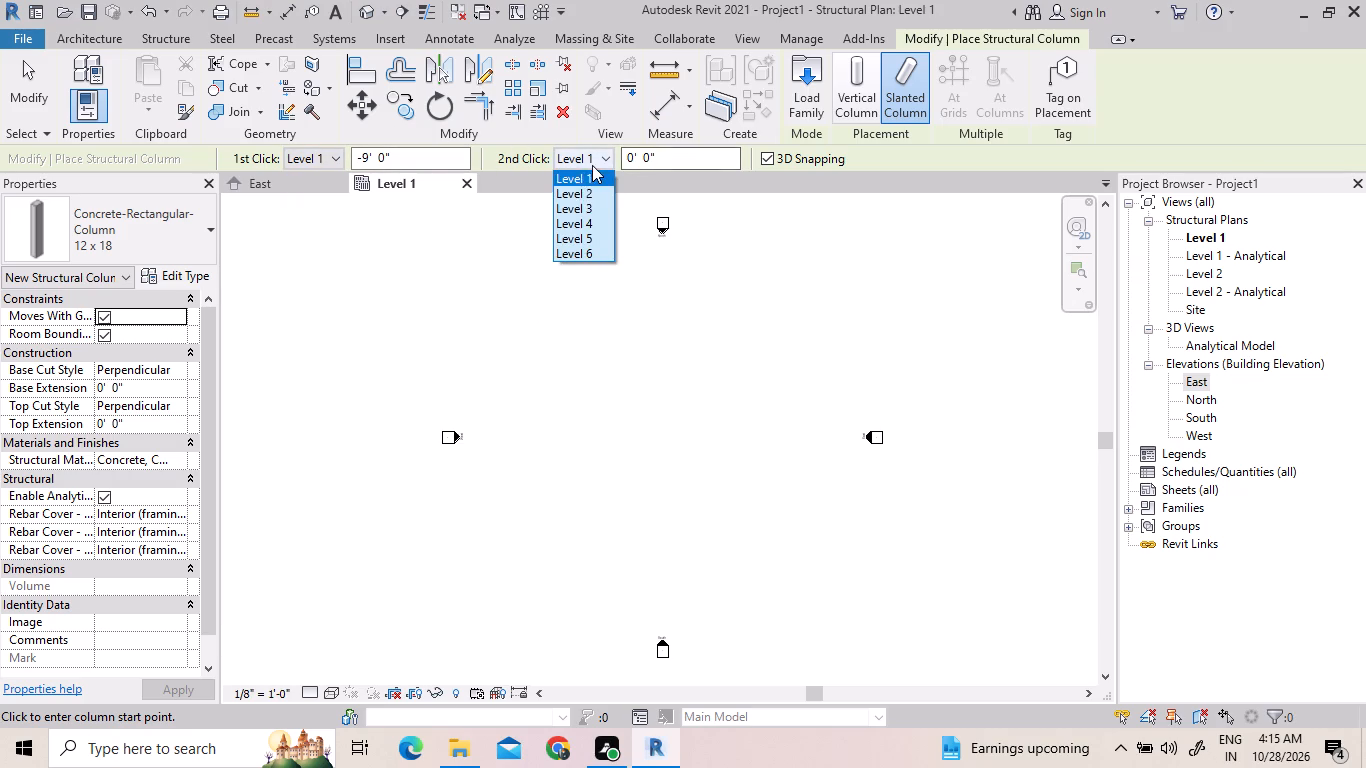
pyautogui.click(578, 194)
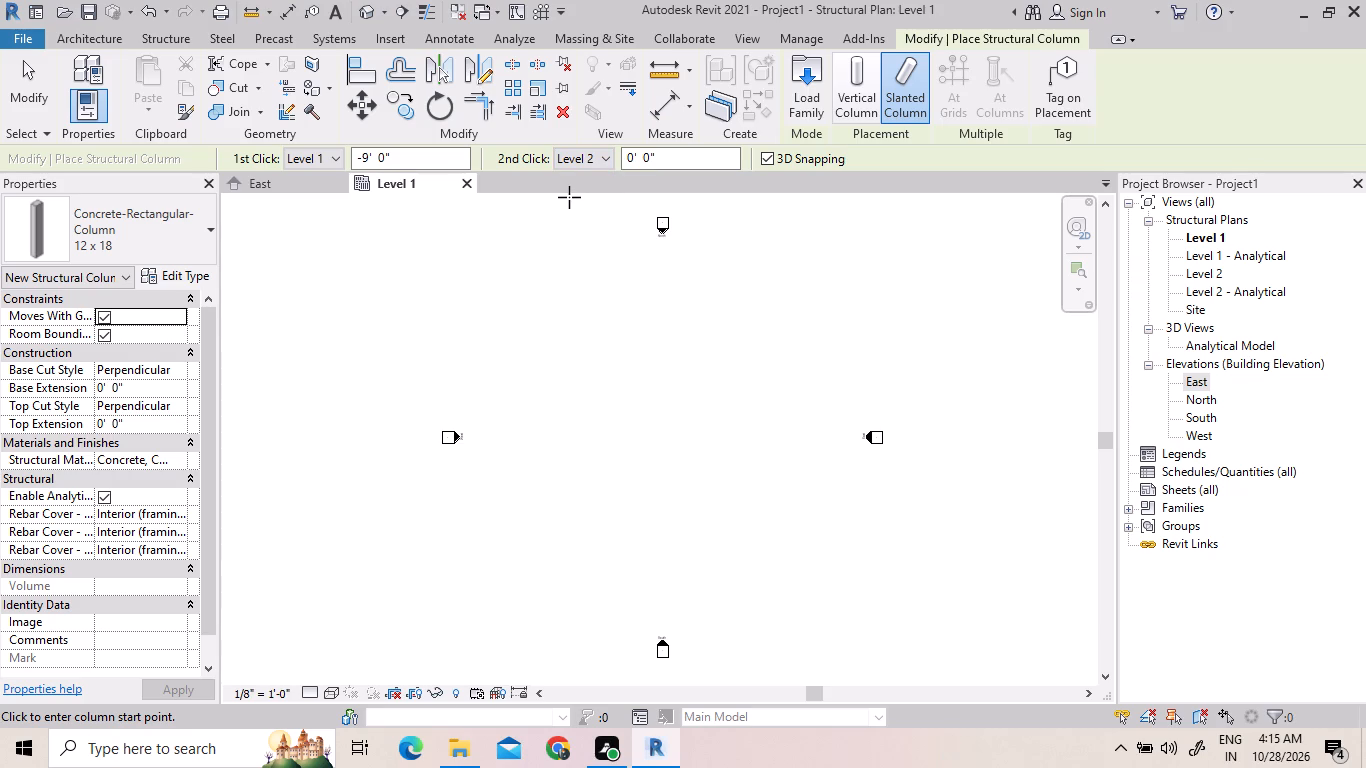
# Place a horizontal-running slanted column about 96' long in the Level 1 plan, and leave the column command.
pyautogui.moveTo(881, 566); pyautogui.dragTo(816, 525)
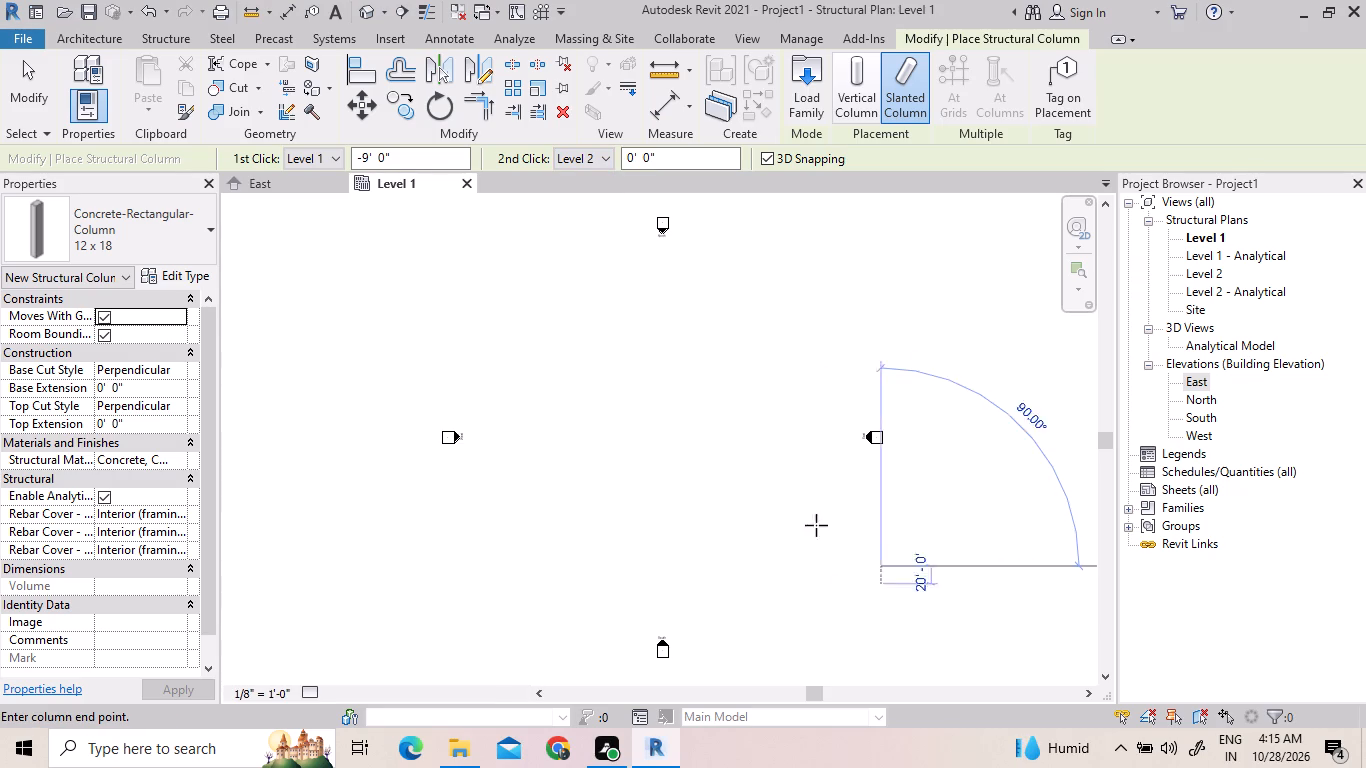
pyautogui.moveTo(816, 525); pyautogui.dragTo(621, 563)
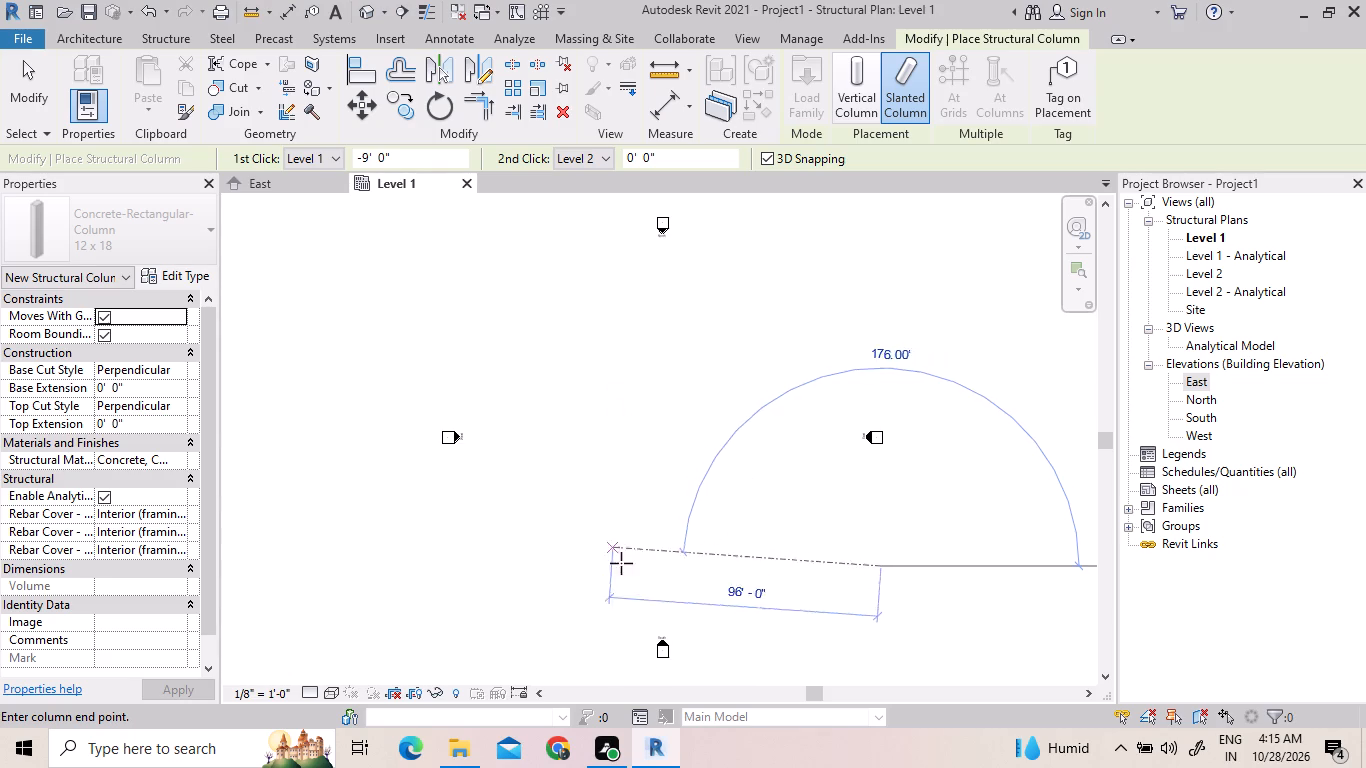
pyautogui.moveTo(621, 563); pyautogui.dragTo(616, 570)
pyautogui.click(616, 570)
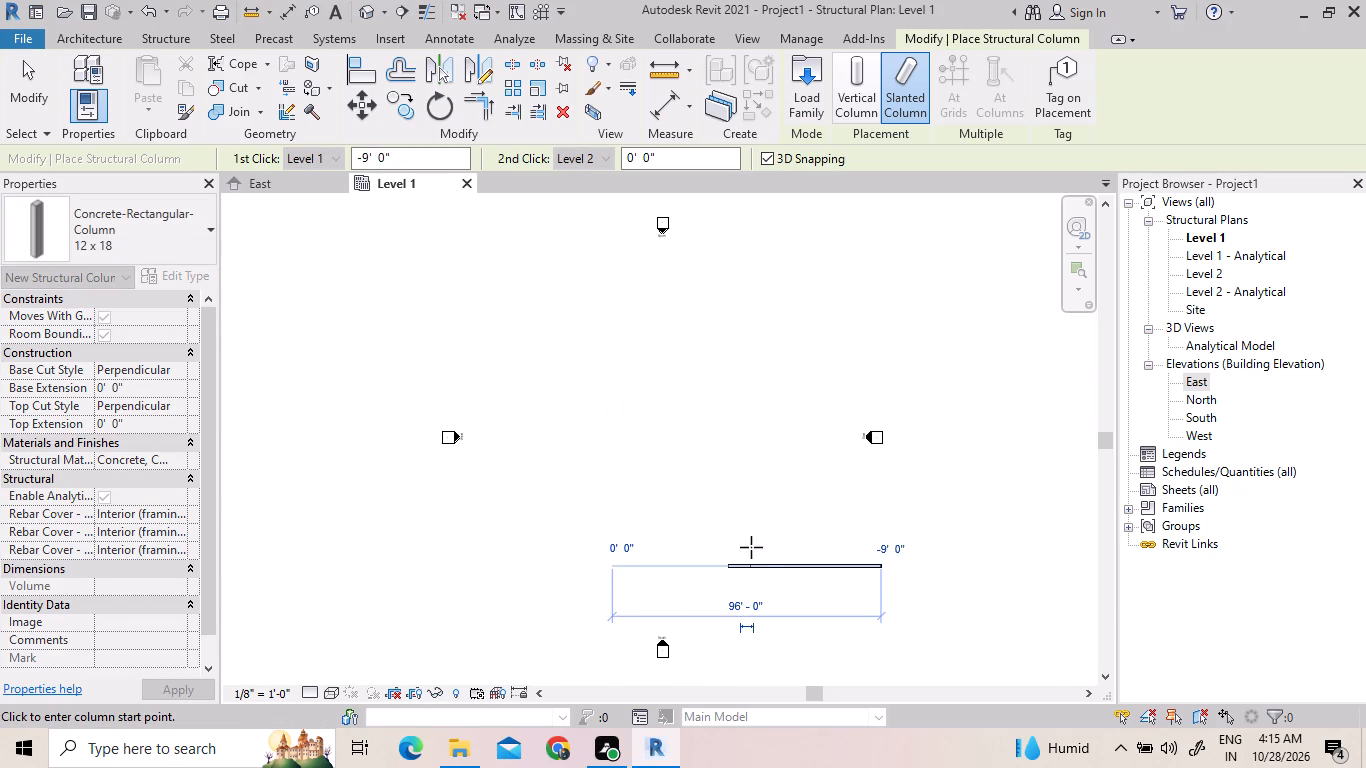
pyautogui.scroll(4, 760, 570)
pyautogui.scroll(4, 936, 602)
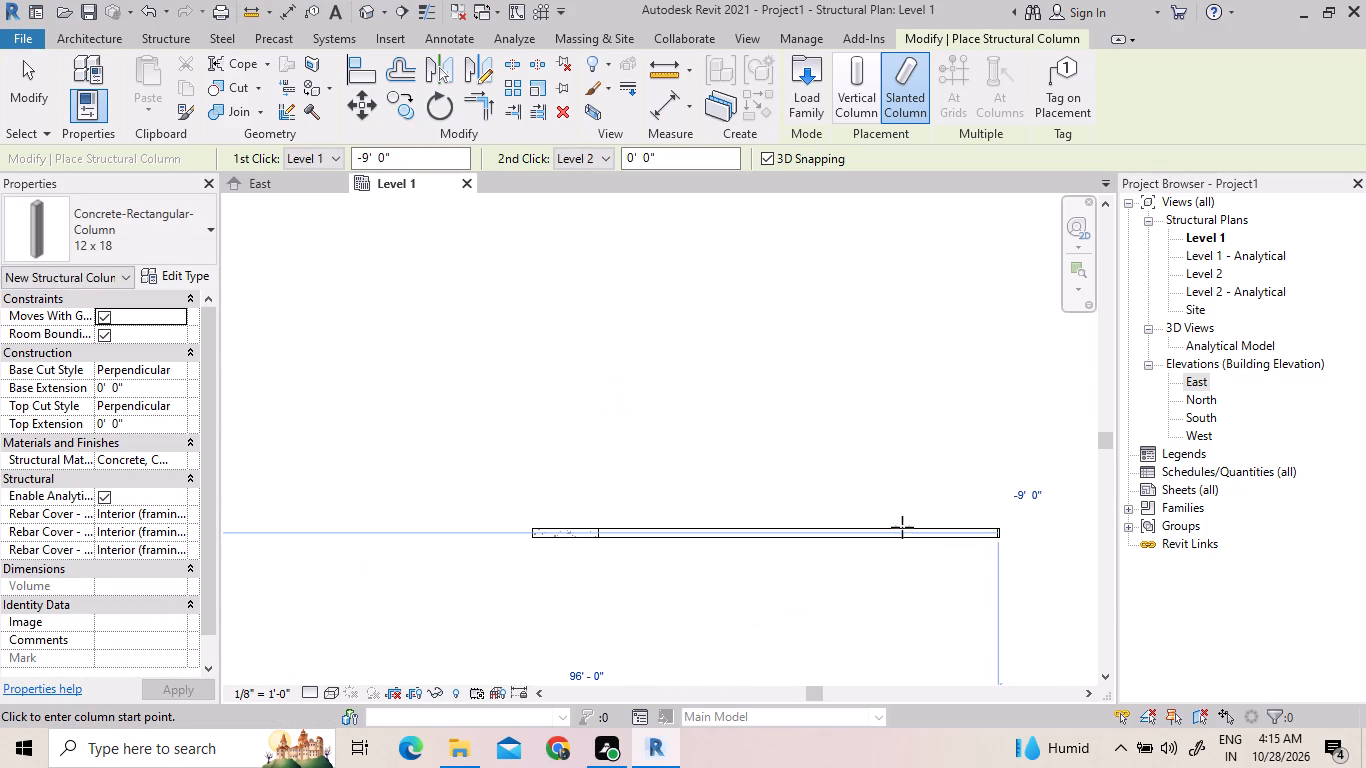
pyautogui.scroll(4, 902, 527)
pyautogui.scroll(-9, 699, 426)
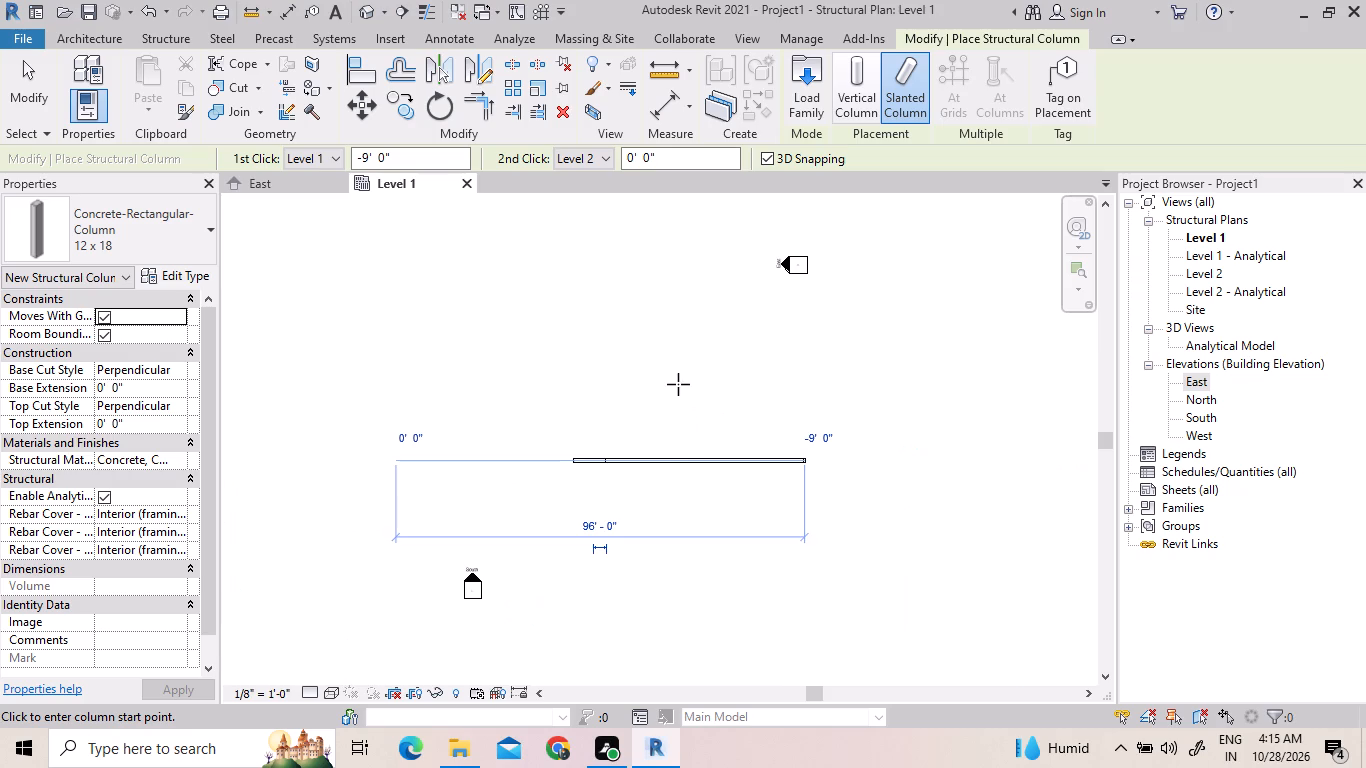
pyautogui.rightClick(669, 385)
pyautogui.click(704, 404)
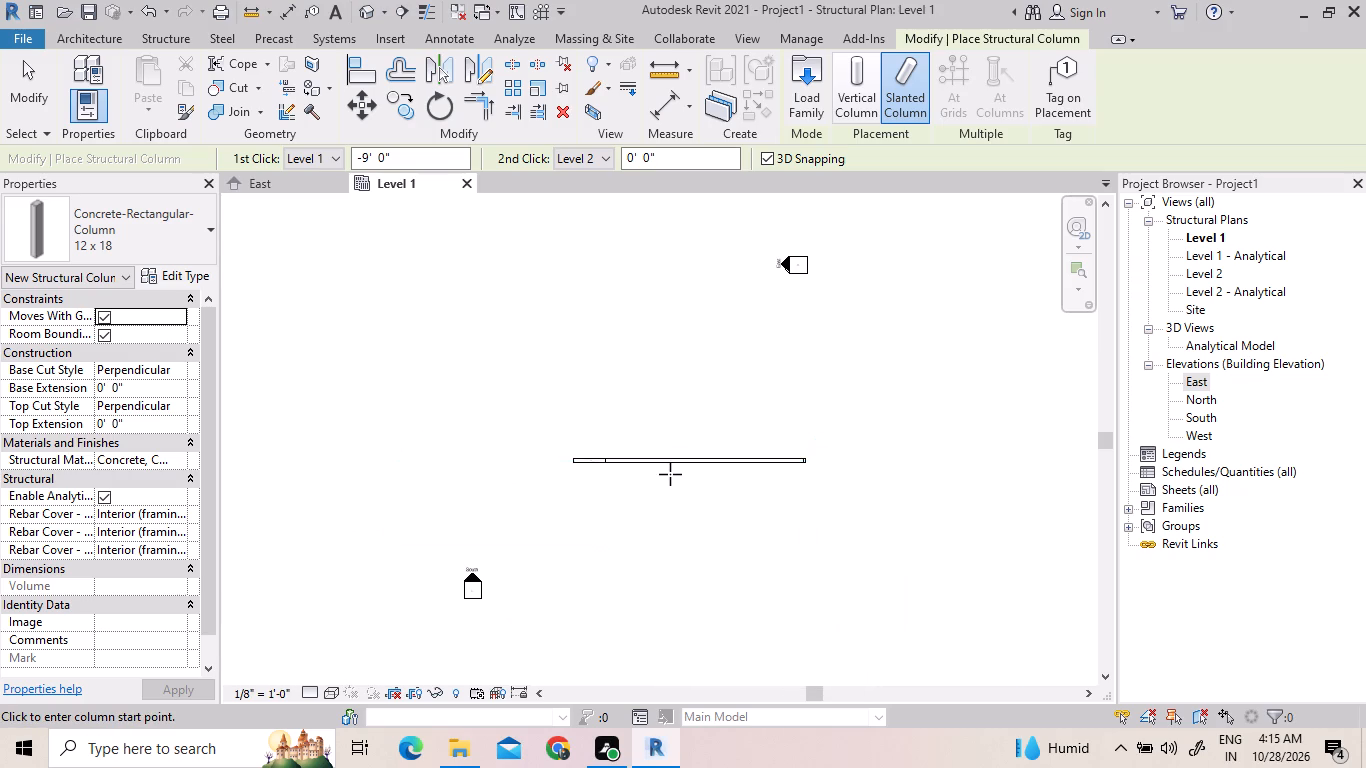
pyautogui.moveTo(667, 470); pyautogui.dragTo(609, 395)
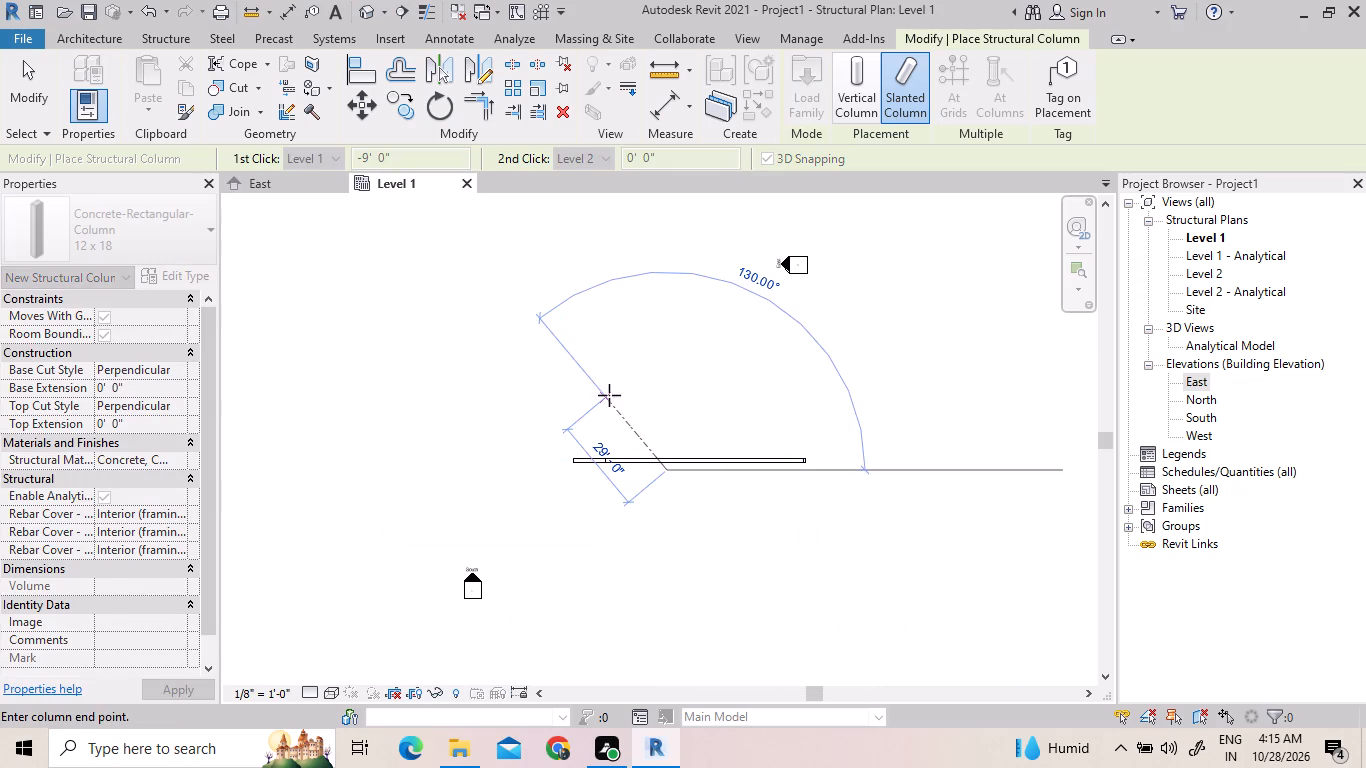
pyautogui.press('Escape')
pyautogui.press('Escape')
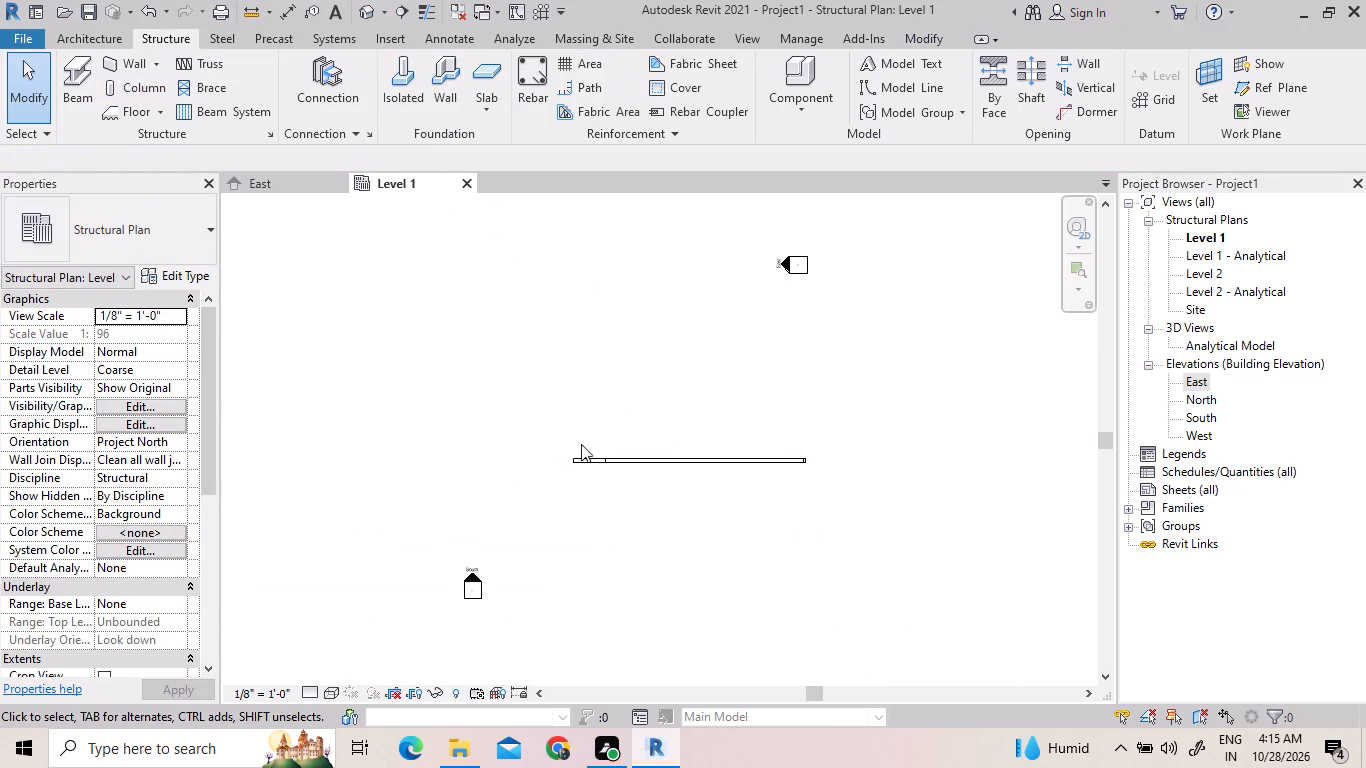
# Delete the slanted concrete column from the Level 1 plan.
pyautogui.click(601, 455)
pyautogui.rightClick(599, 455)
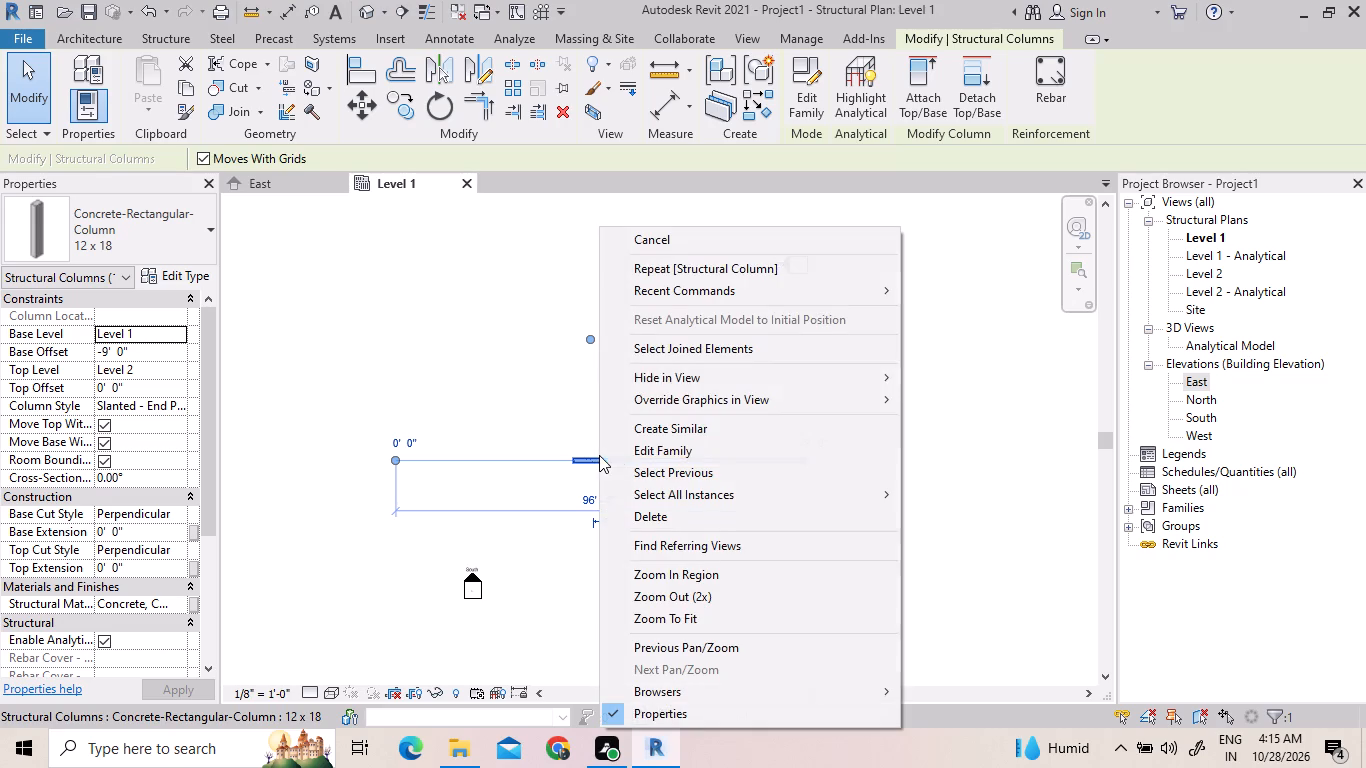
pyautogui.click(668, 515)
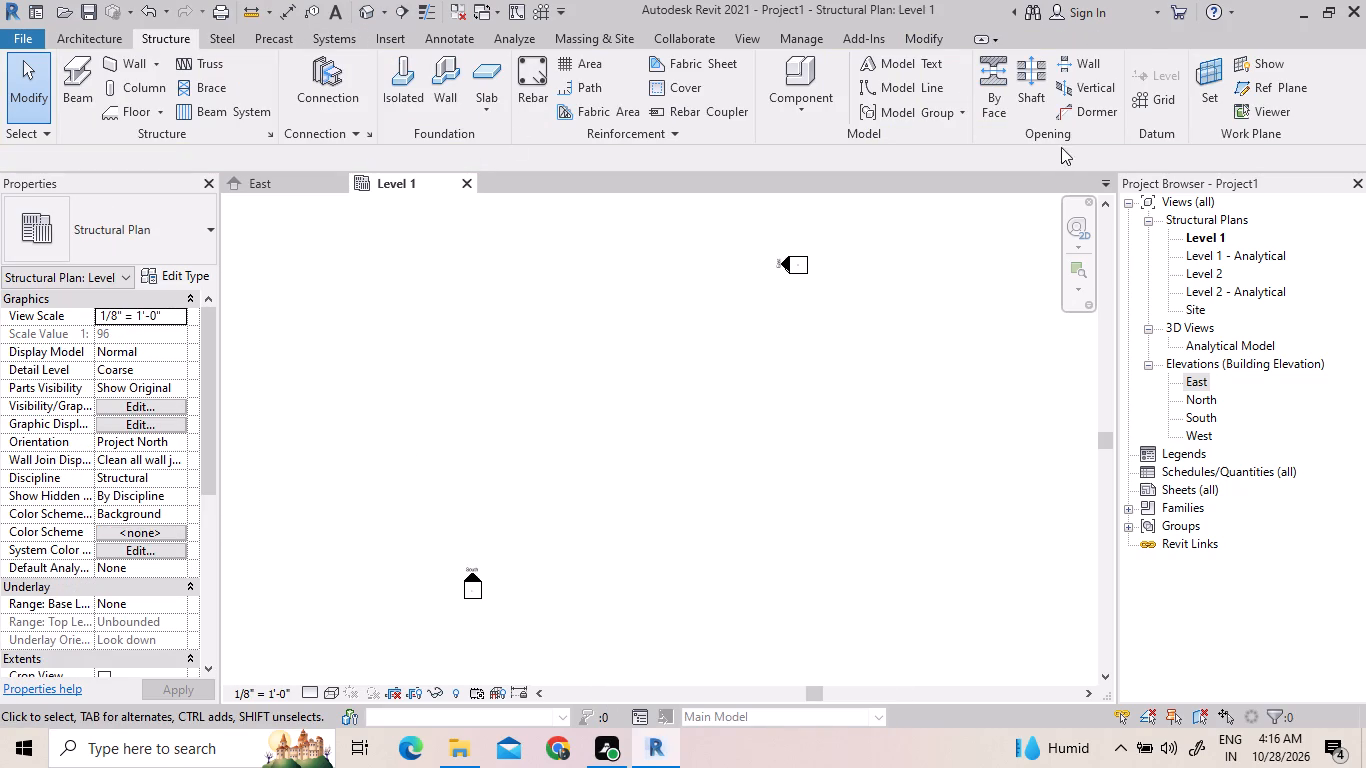
# Draw a horizontal grid line across the Level 1 plan, from its east end to its west end.
pyautogui.click(1169, 99)
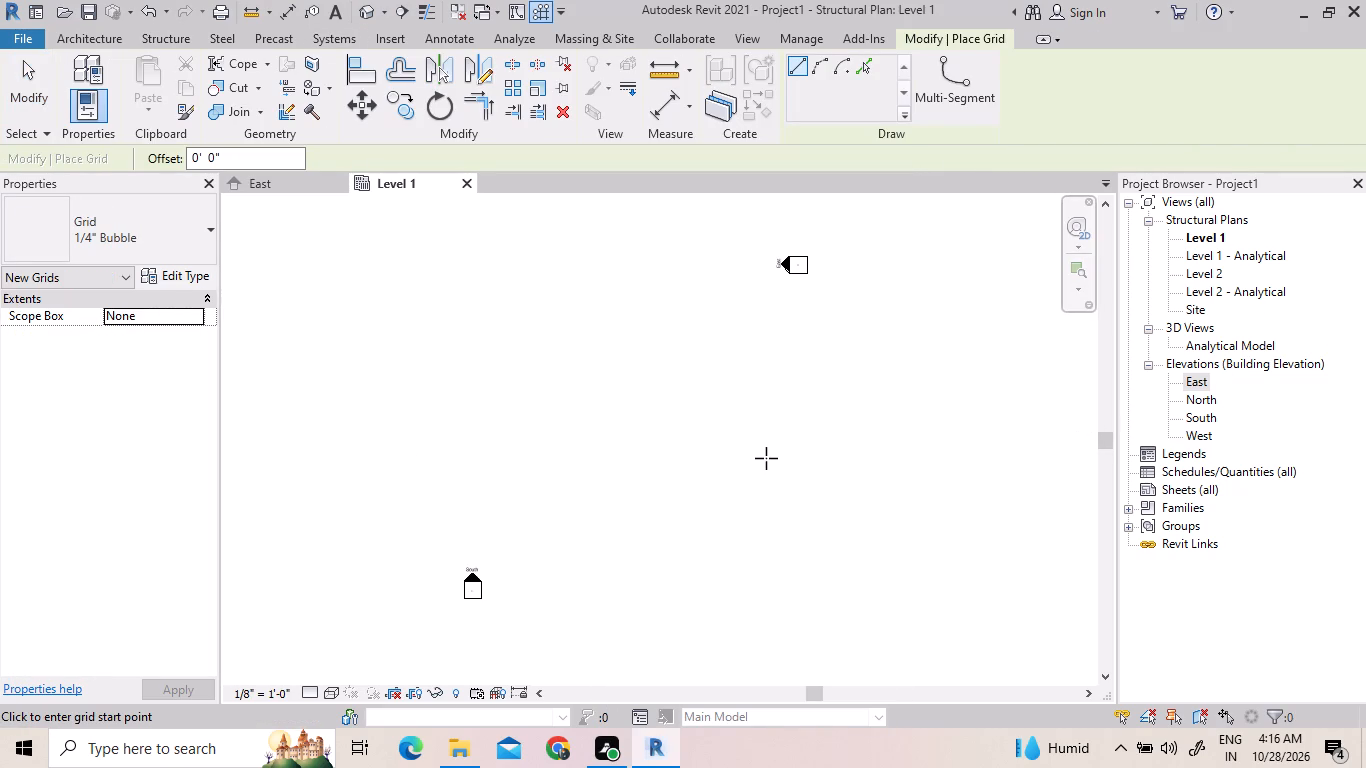
pyautogui.moveTo(761, 466); pyautogui.dragTo(731, 460)
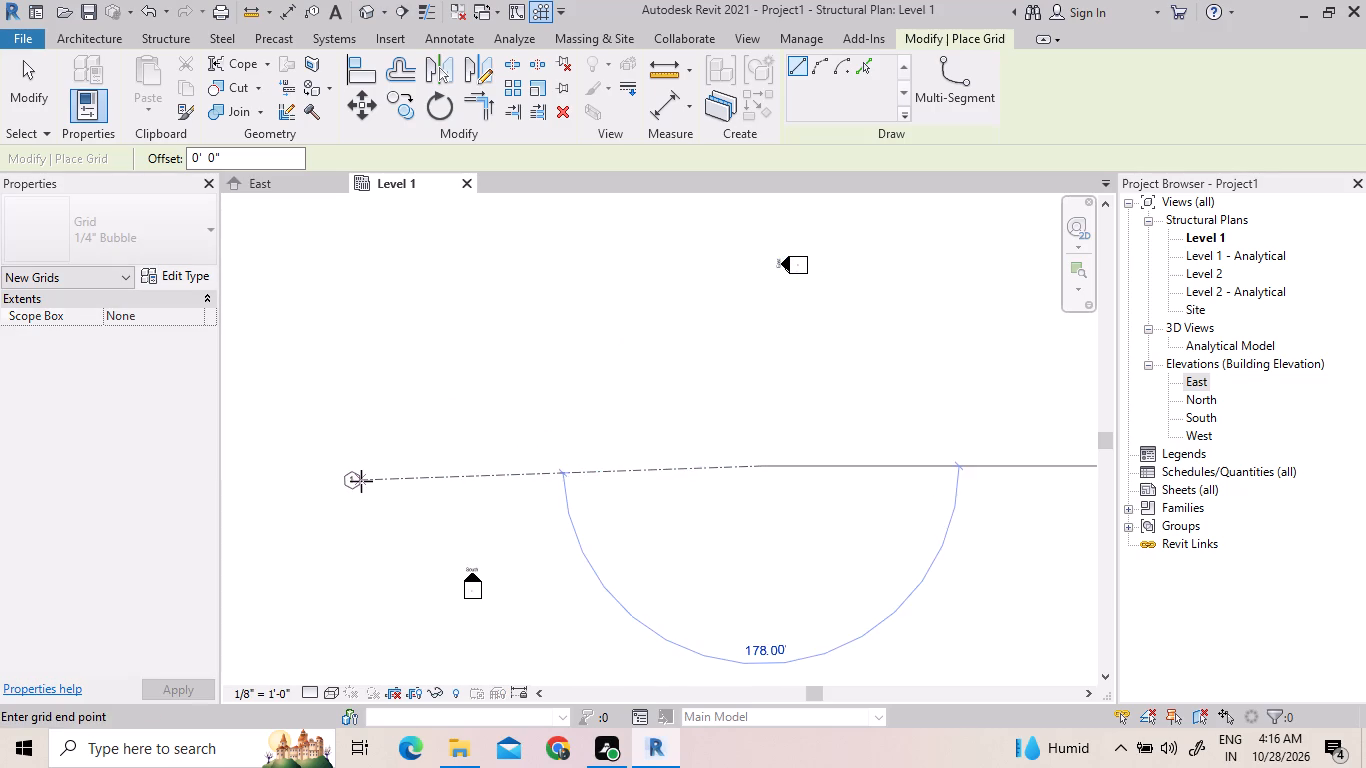
pyautogui.click(376, 464)
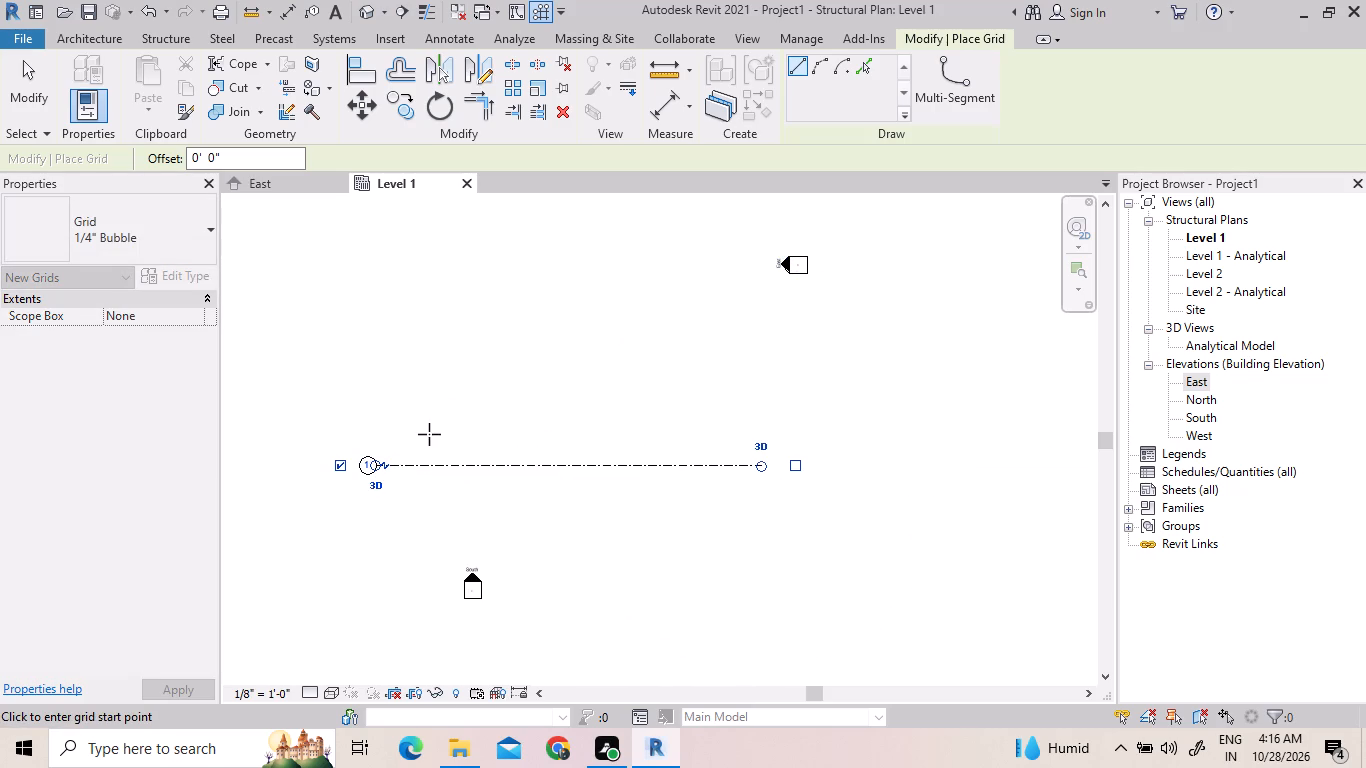
# Array grid line 1 in the Level 1 plan as a grouped set of 2, with the second line 10' to the north.
pyautogui.click(517, 86)
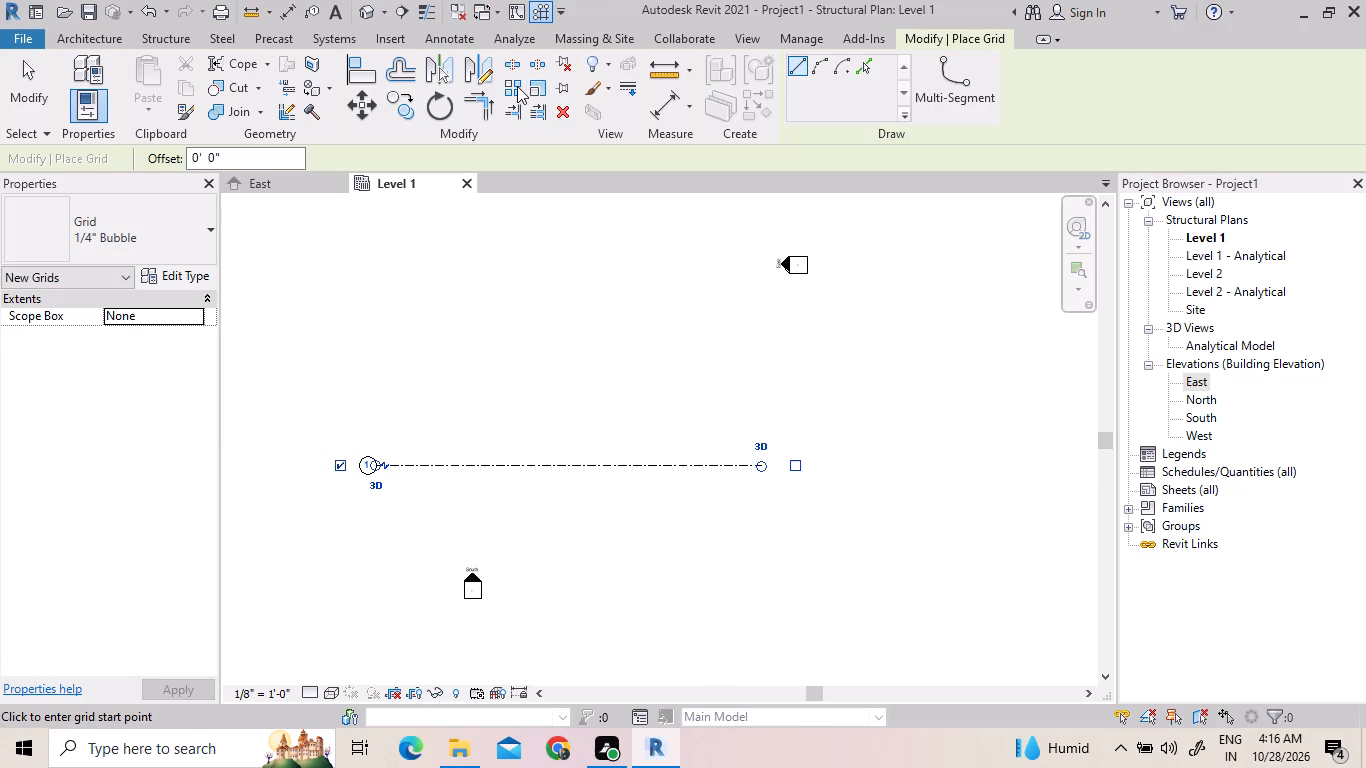
pyautogui.click(368, 464)
pyautogui.rightClick(367, 451)
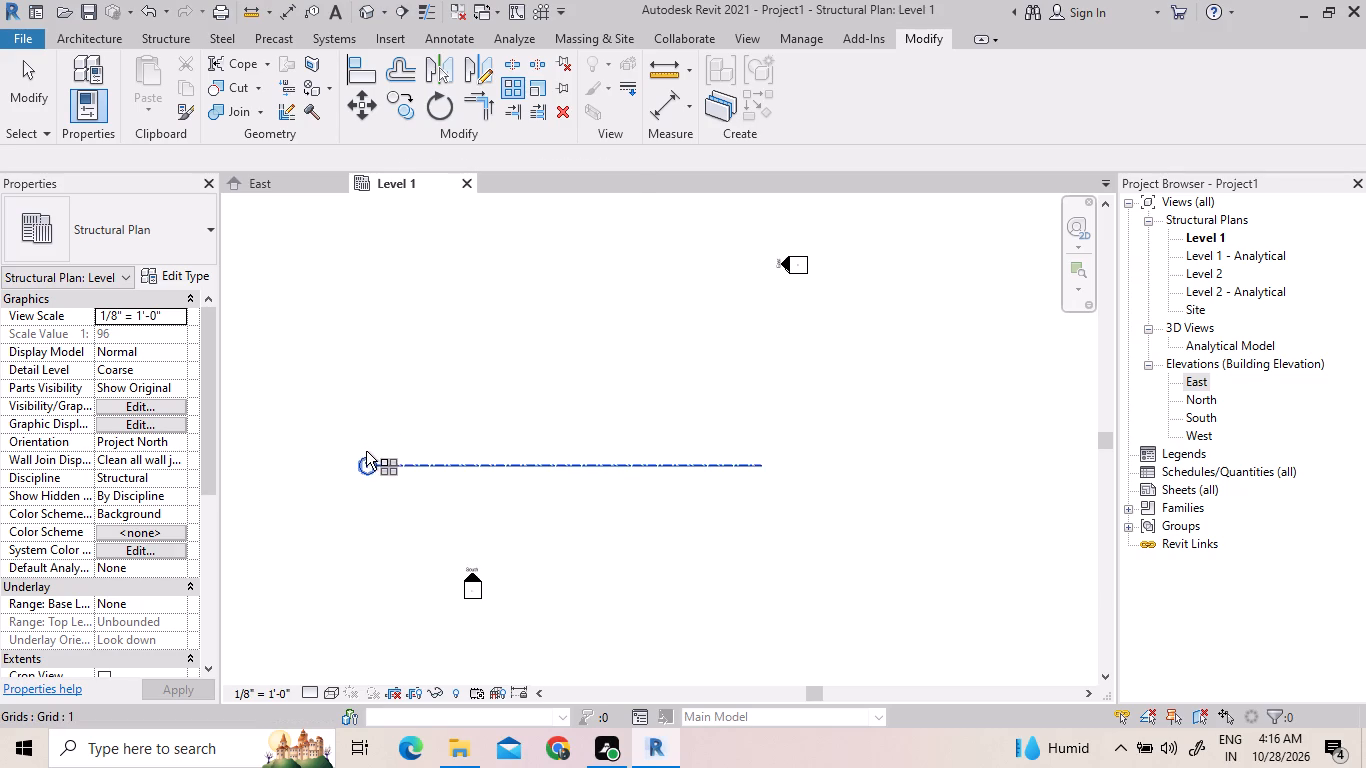
pyautogui.click(458, 168)
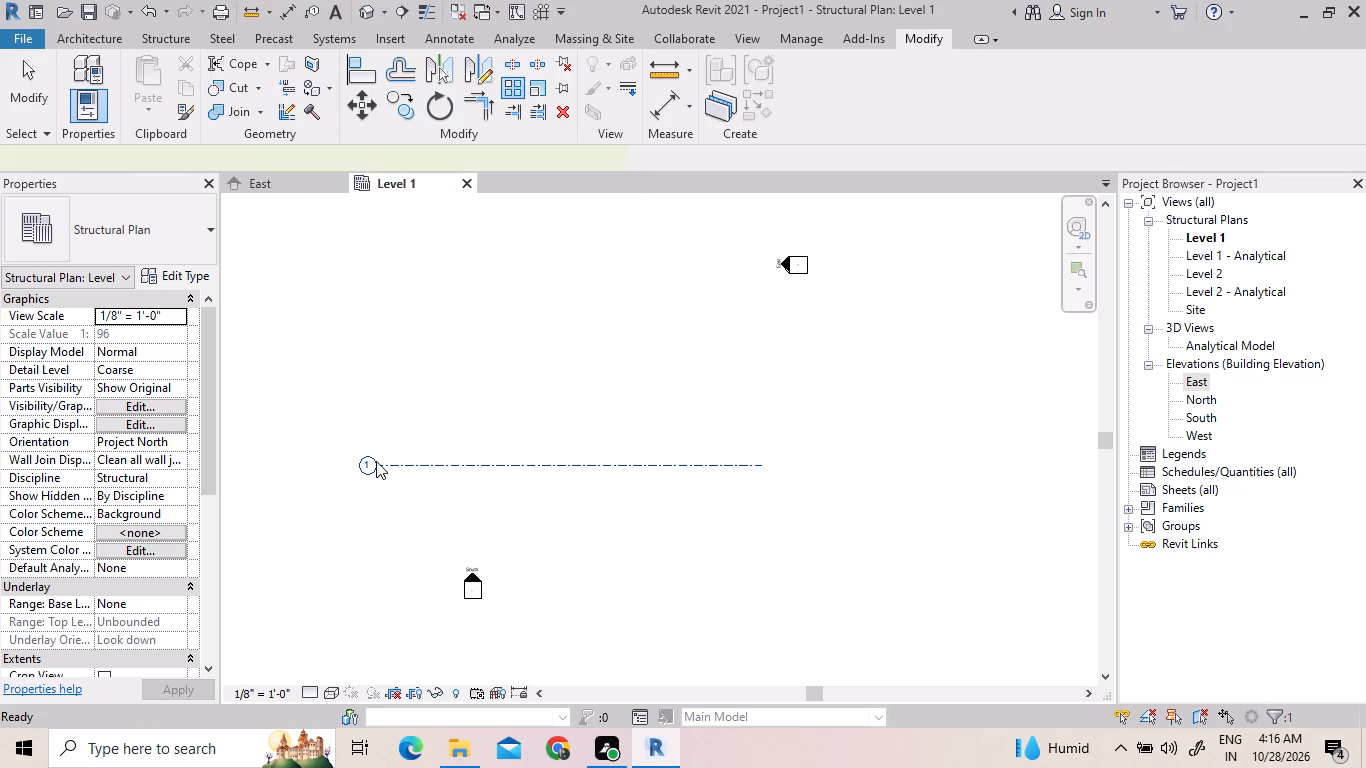
pyautogui.click(368, 467)
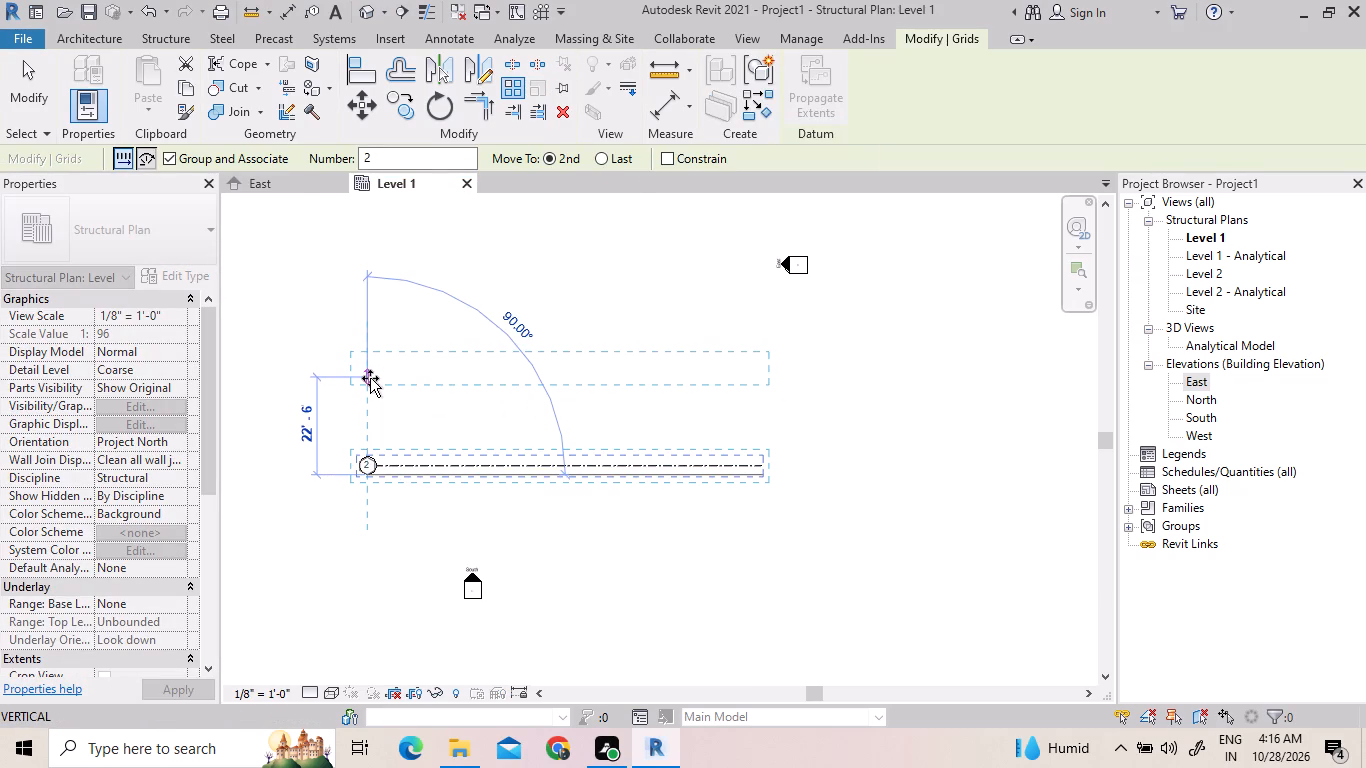
pyautogui.press('1')
pyautogui.press('0')
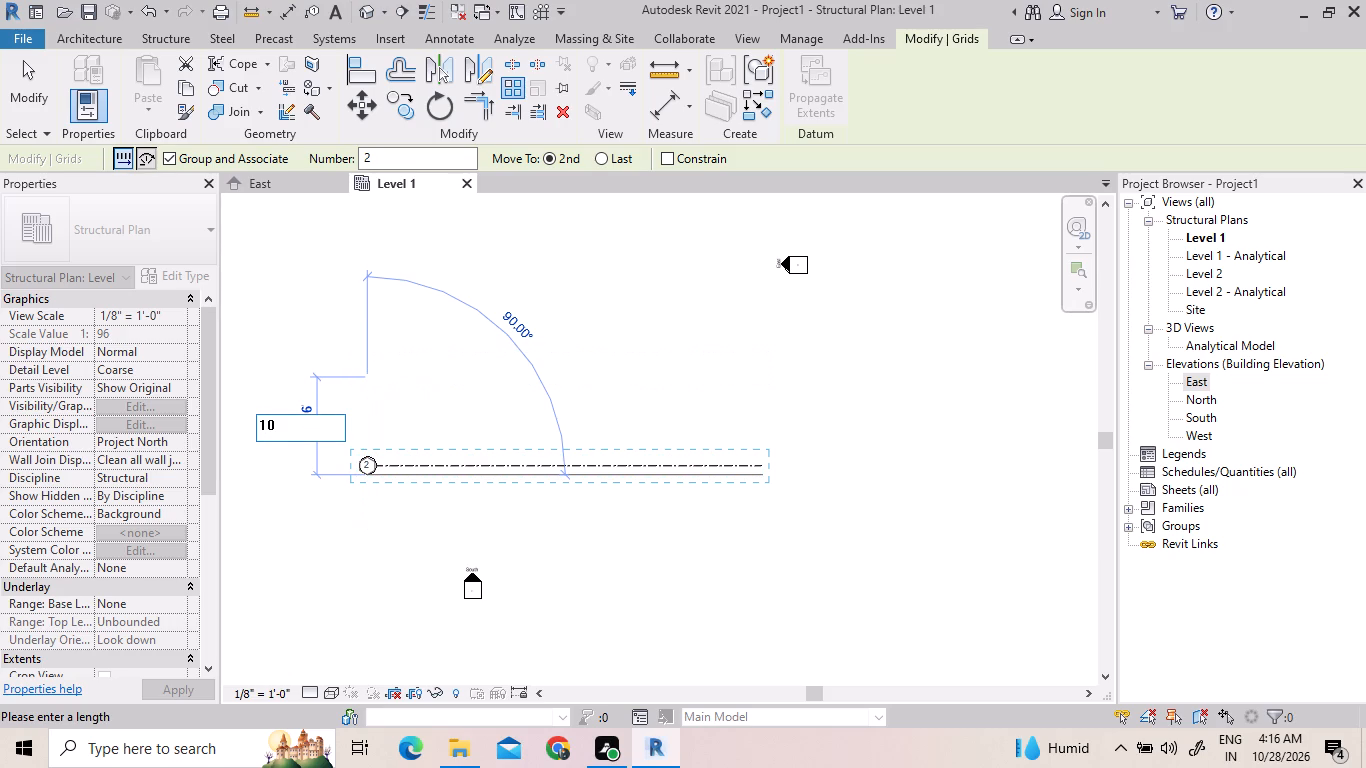
pyautogui.press("'")
pyautogui.press('Return')
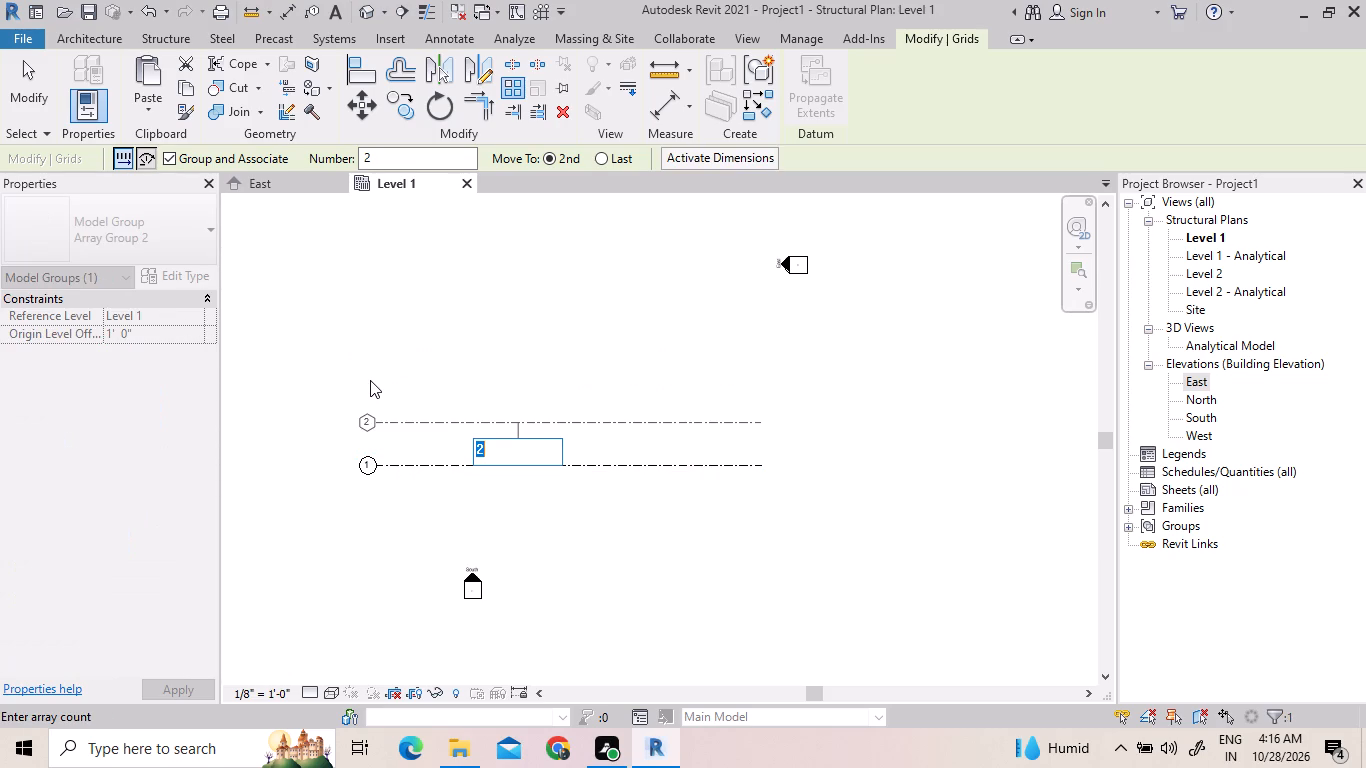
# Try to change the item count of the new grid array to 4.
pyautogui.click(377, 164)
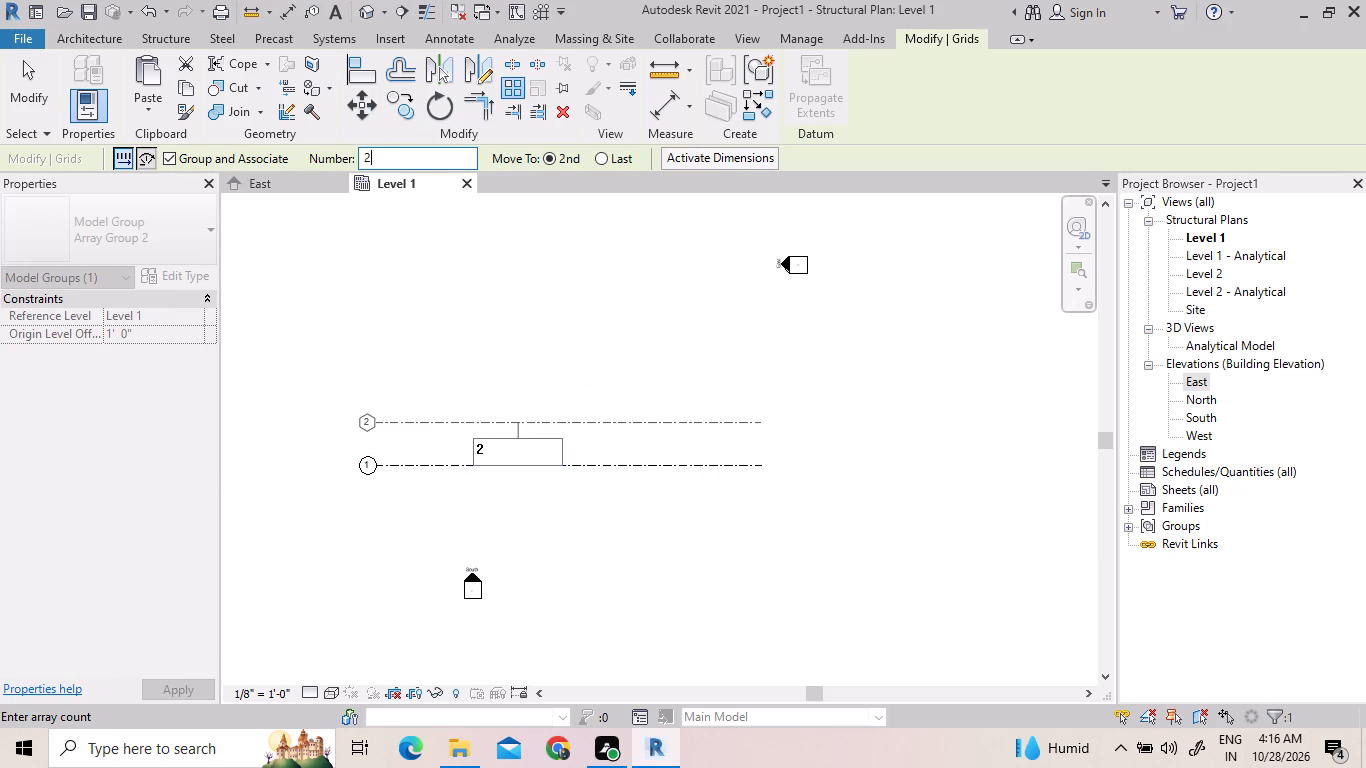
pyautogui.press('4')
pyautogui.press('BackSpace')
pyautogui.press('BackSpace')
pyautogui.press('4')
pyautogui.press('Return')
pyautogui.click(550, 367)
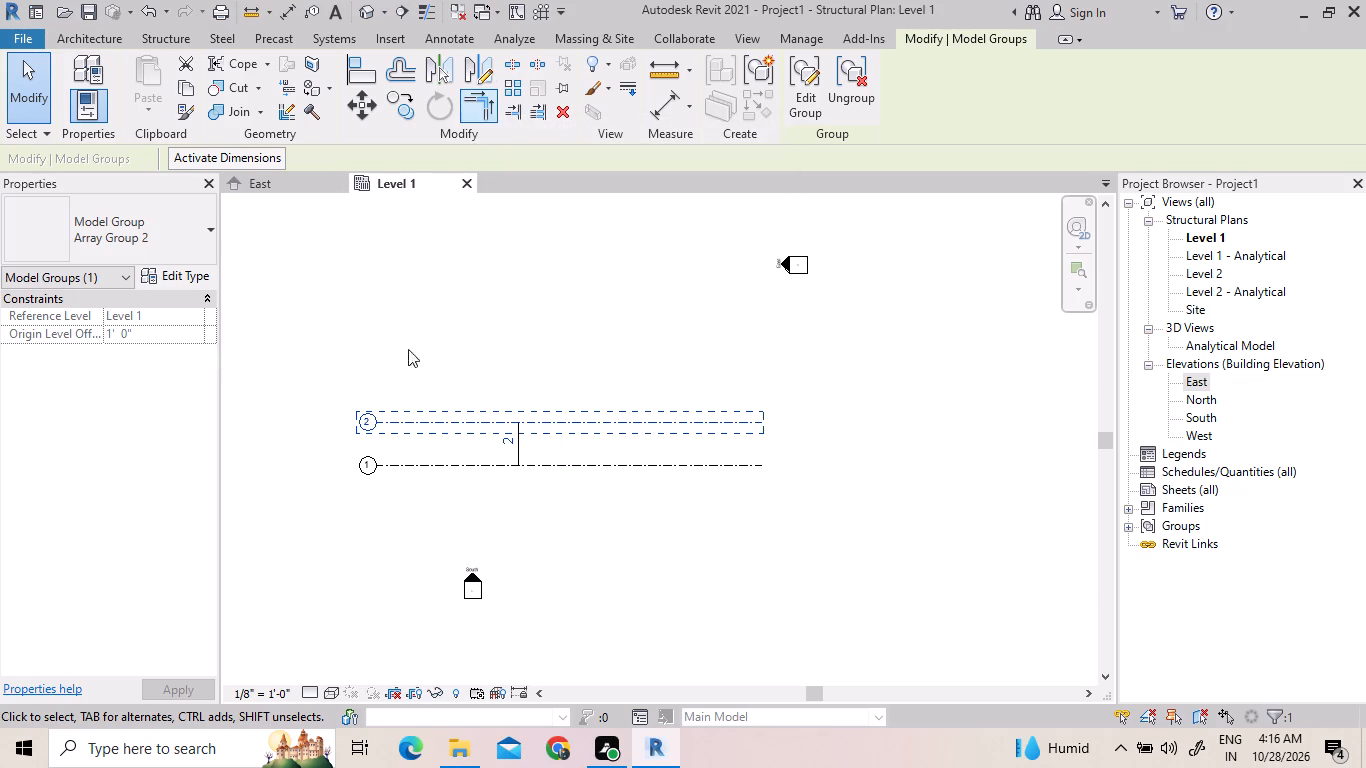
# Array the grid line 2 group as 2 items, with the second line 10' to the north.
pyautogui.click(428, 421)
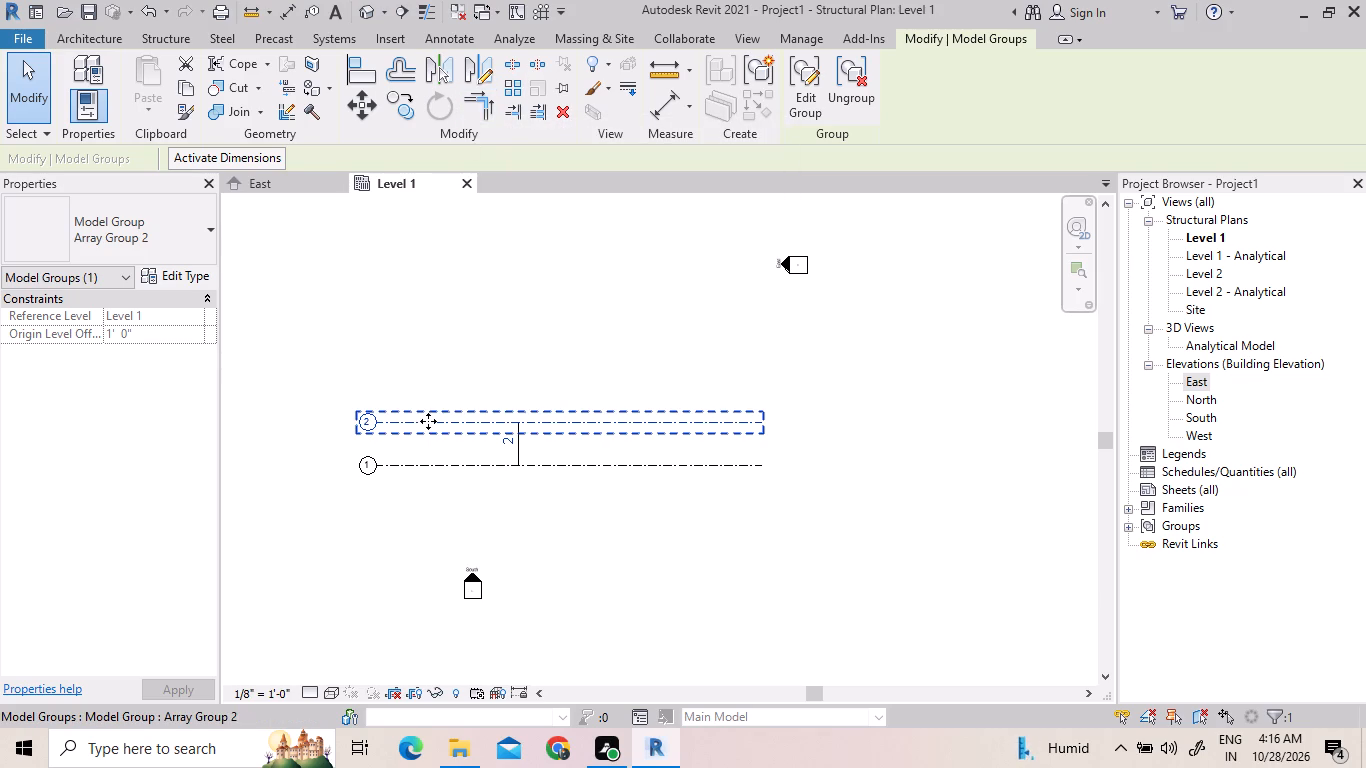
pyautogui.rightClick(444, 337)
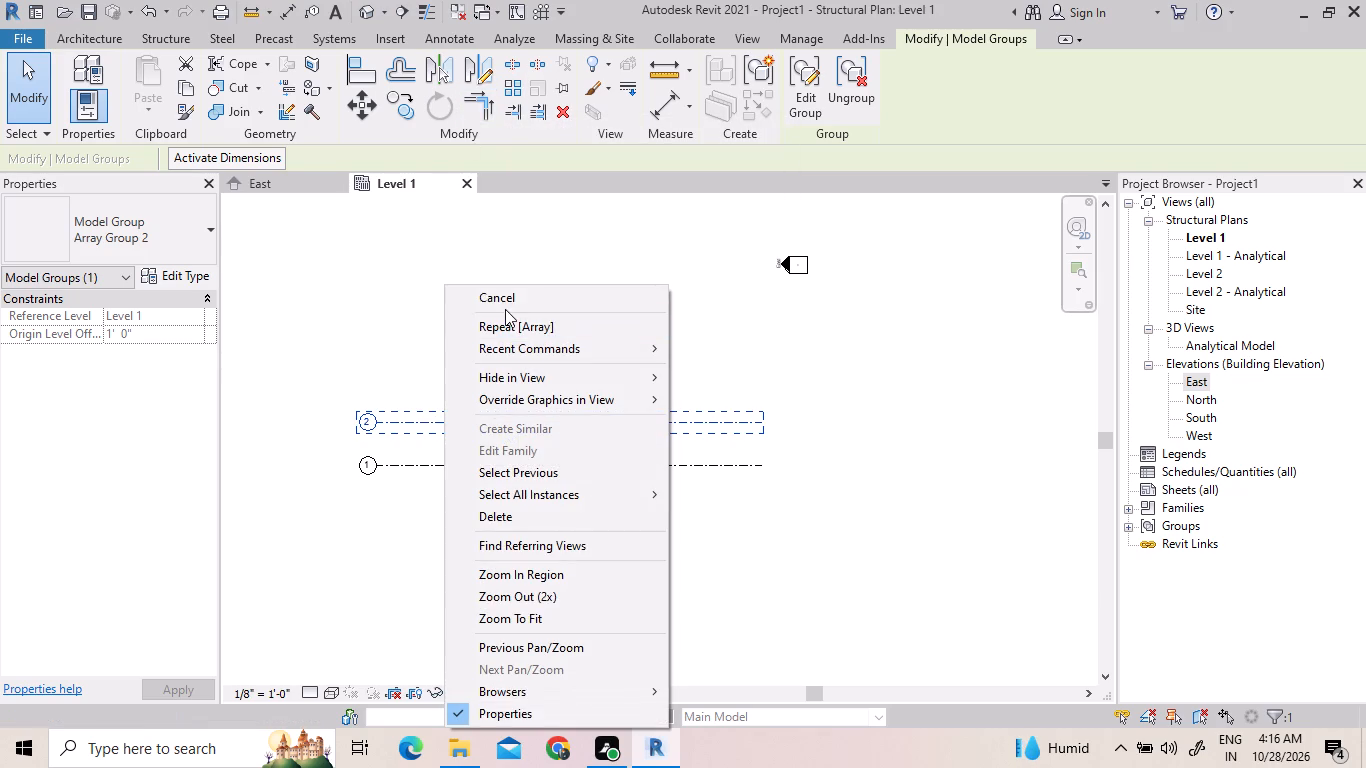
pyautogui.click(513, 292)
pyautogui.click(472, 422)
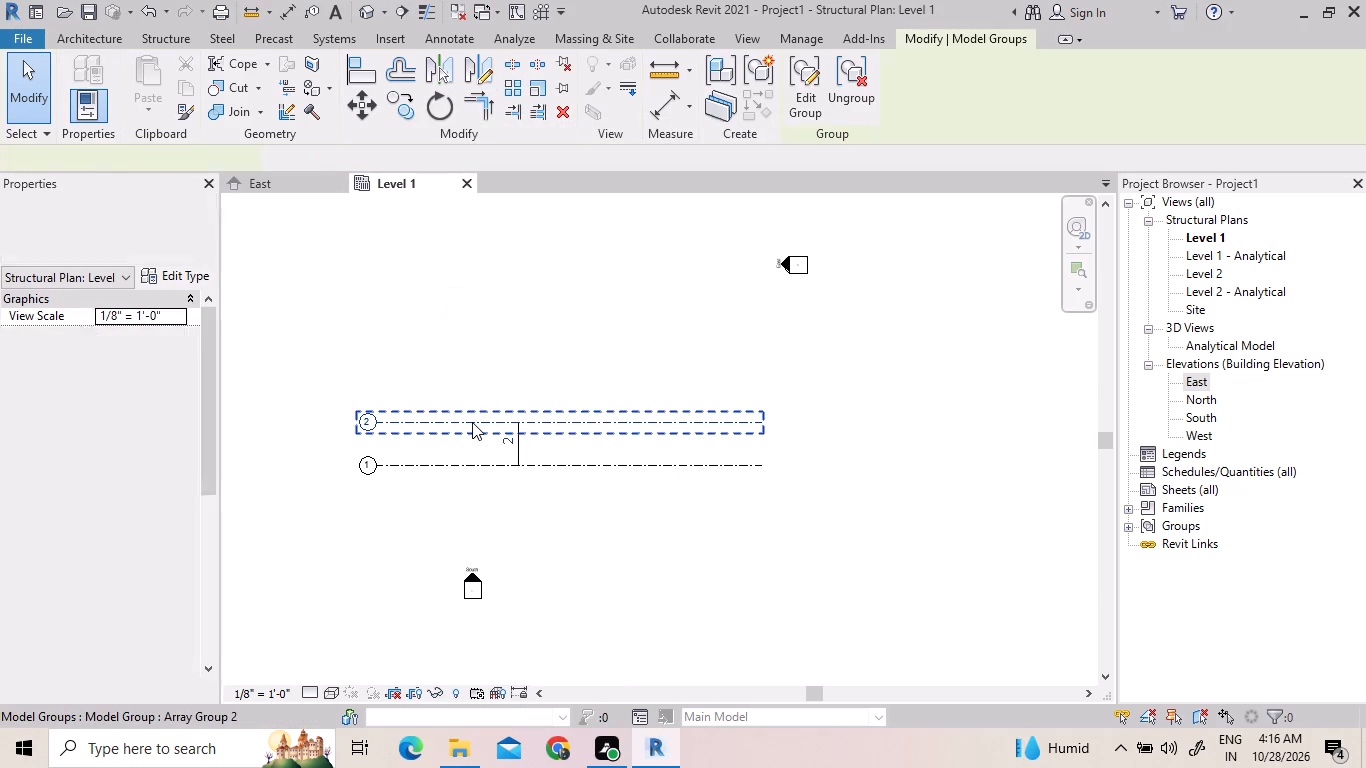
pyautogui.rightClick(472, 422)
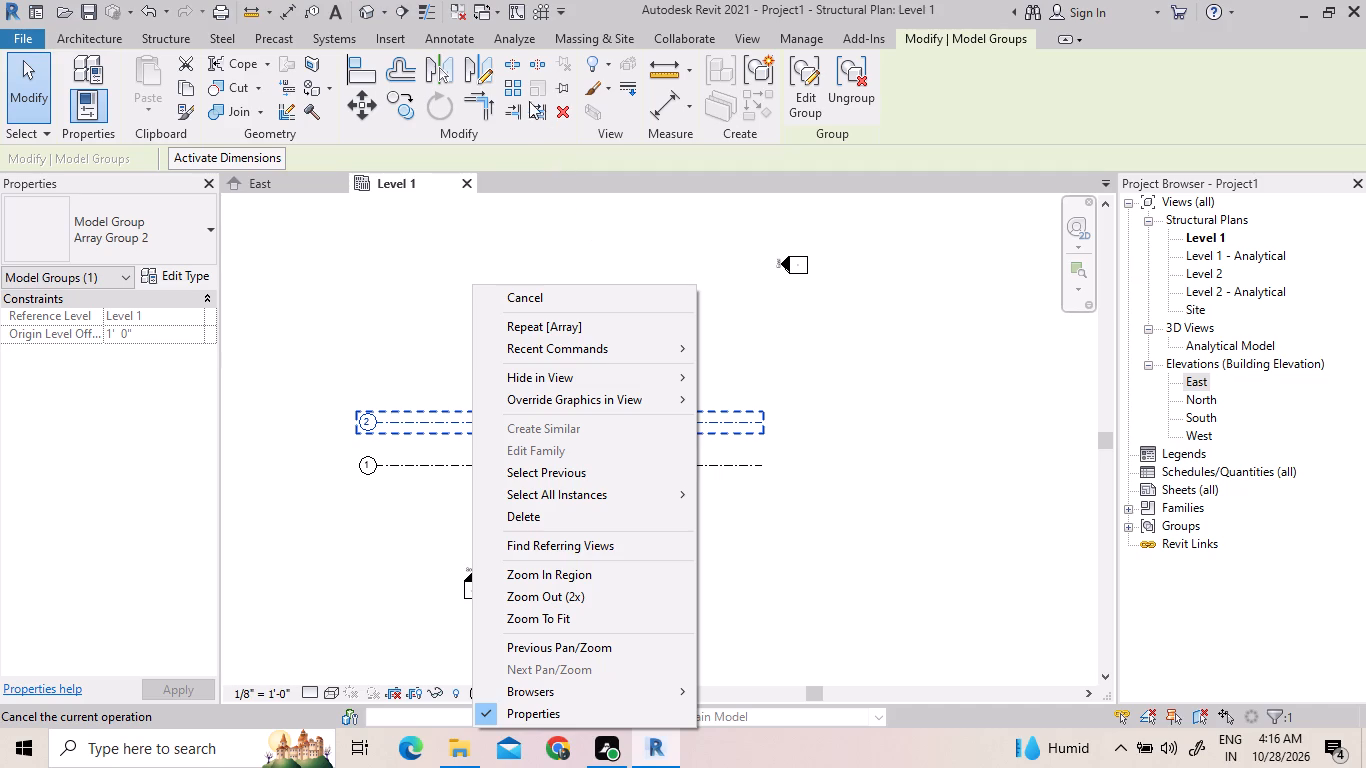
pyautogui.tripleClick(512, 93)
pyautogui.click(512, 93)
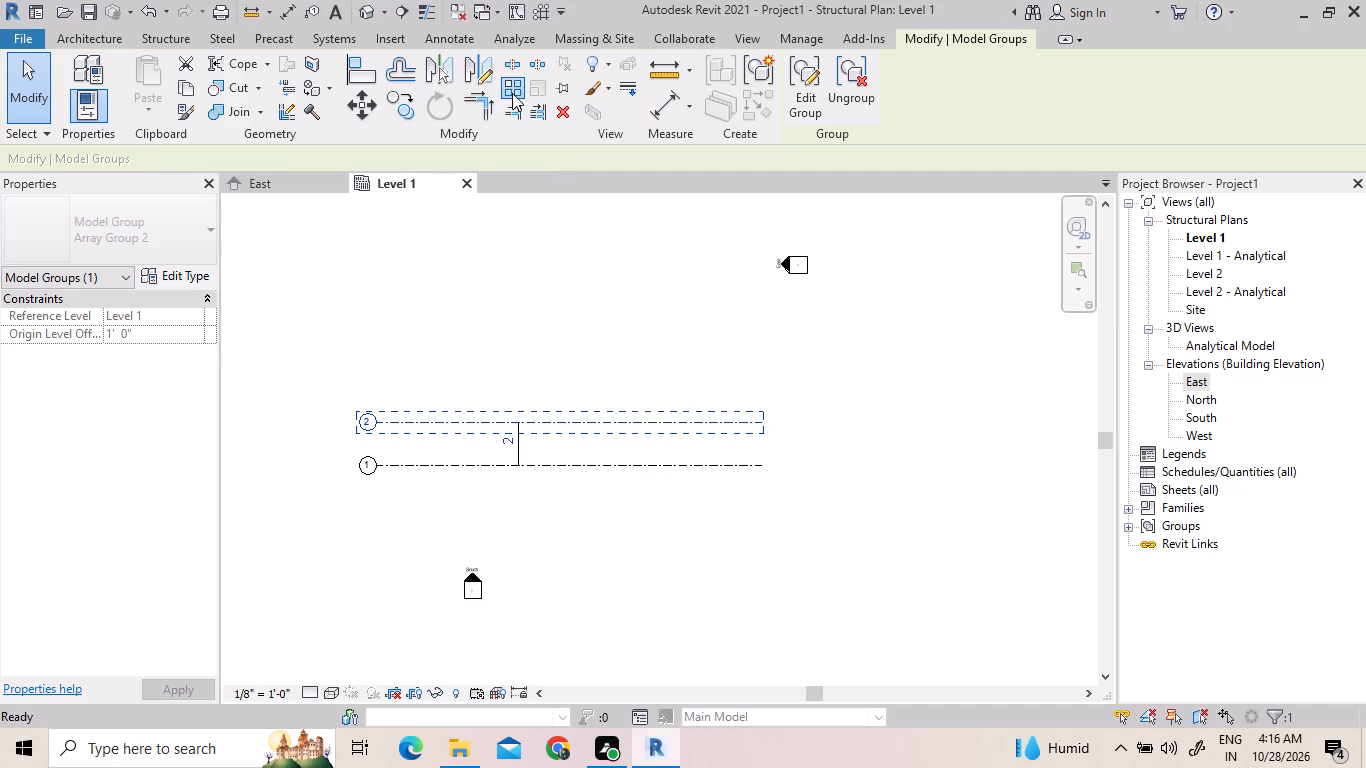
pyautogui.moveTo(515, 423); pyautogui.dragTo(517, 376)
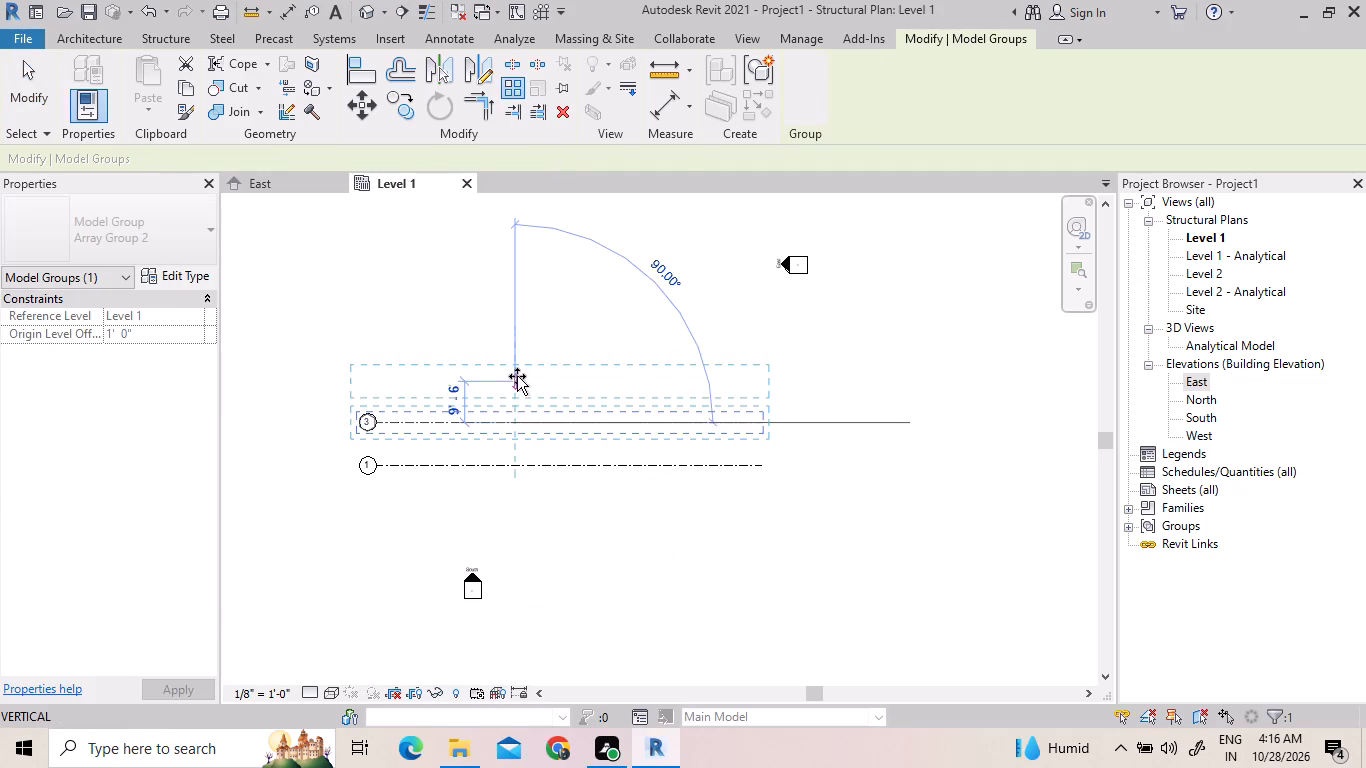
pyautogui.moveTo(517, 376); pyautogui.dragTo(519, 365)
pyautogui.write("10'")
pyautogui.press('Return')
pyautogui.scroll(-2, 556, 489)
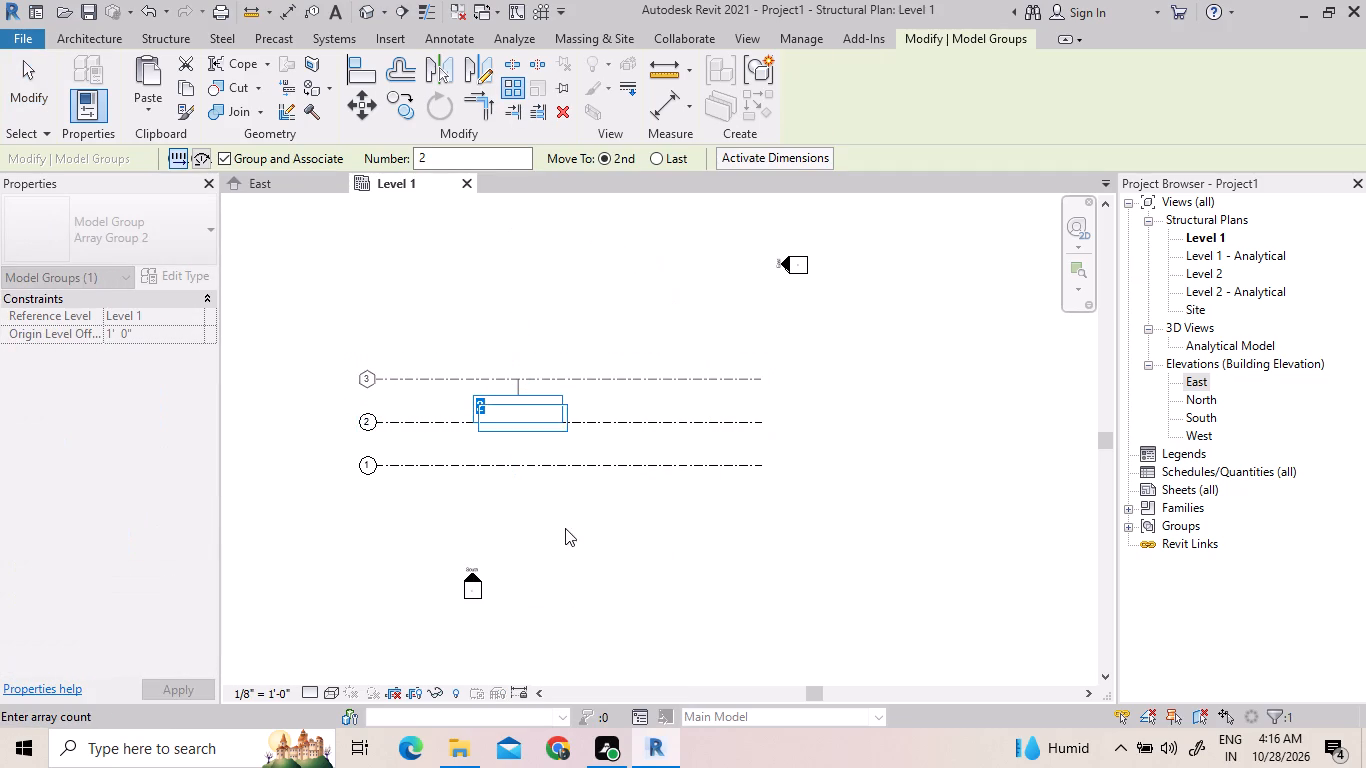
pyautogui.scroll(-1, 565, 528)
pyautogui.moveTo(487, 269); pyautogui.dragTo(413, 350, button='middle')
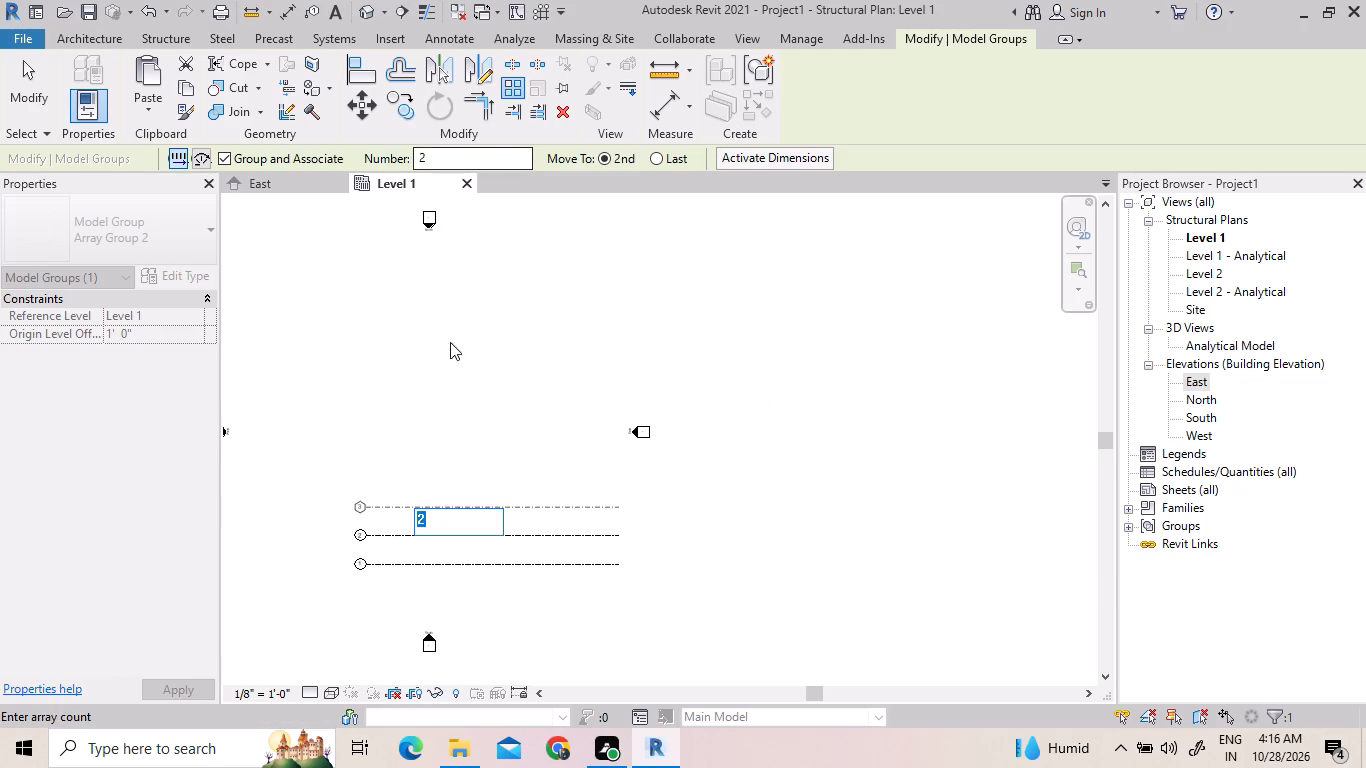
pyautogui.click(556, 499)
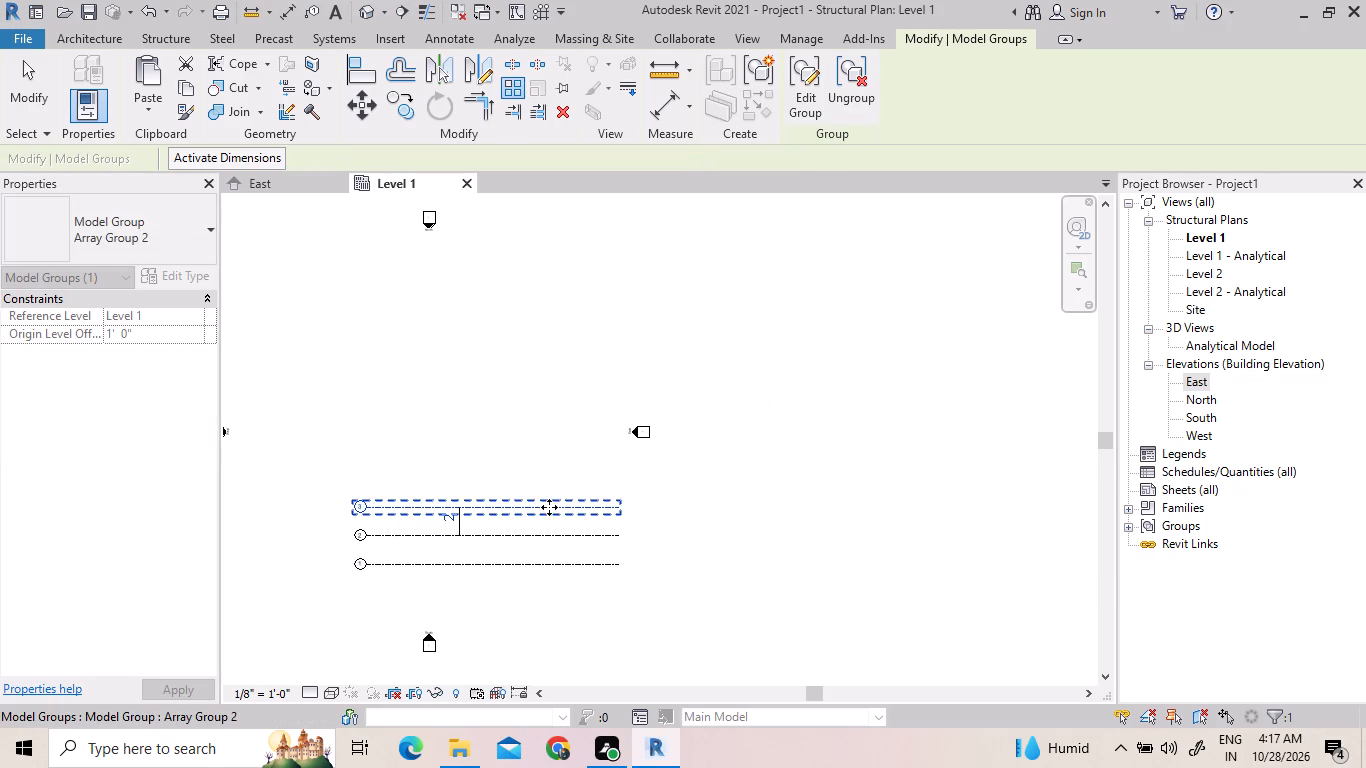
# Array the grid line 3 group as 3 items without Group and Associate, placing the last line 10' to the north.
pyautogui.rightClick(545, 507)
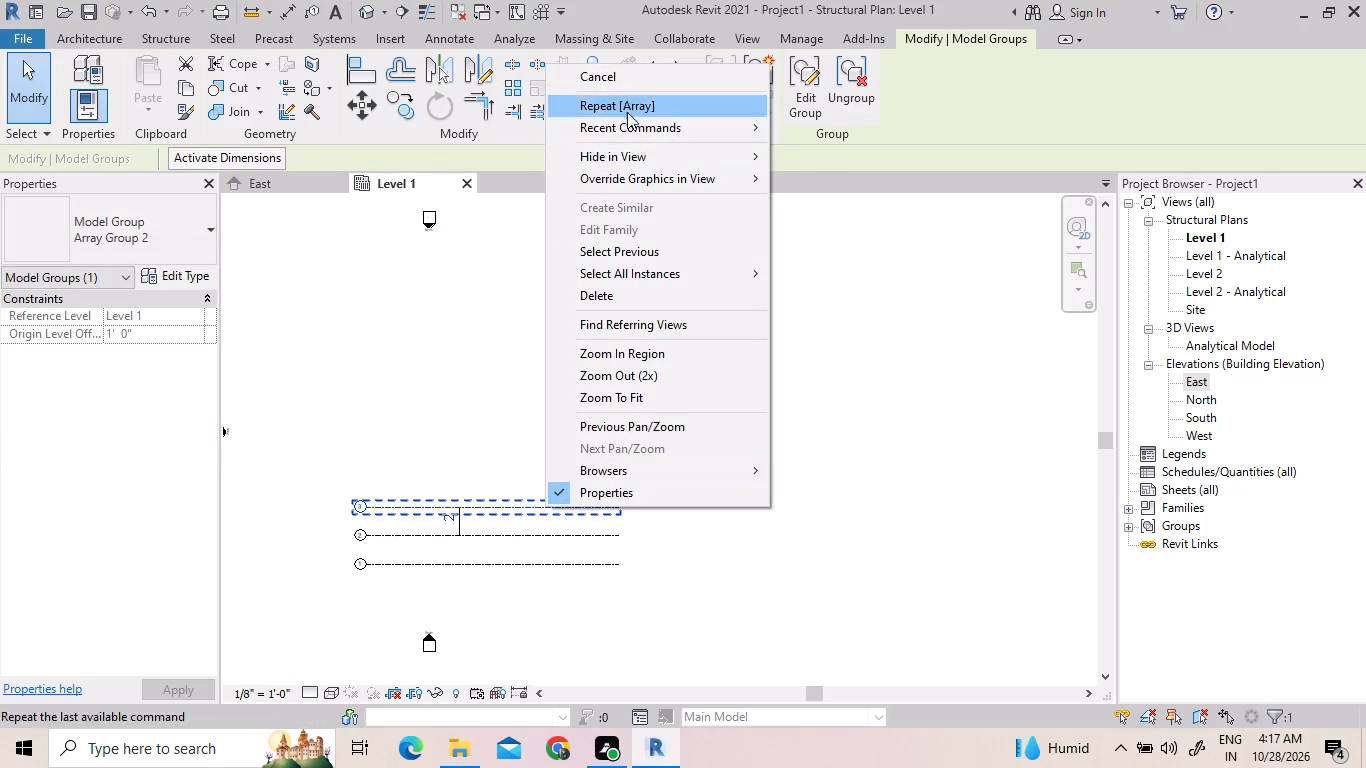
pyautogui.click(524, 281)
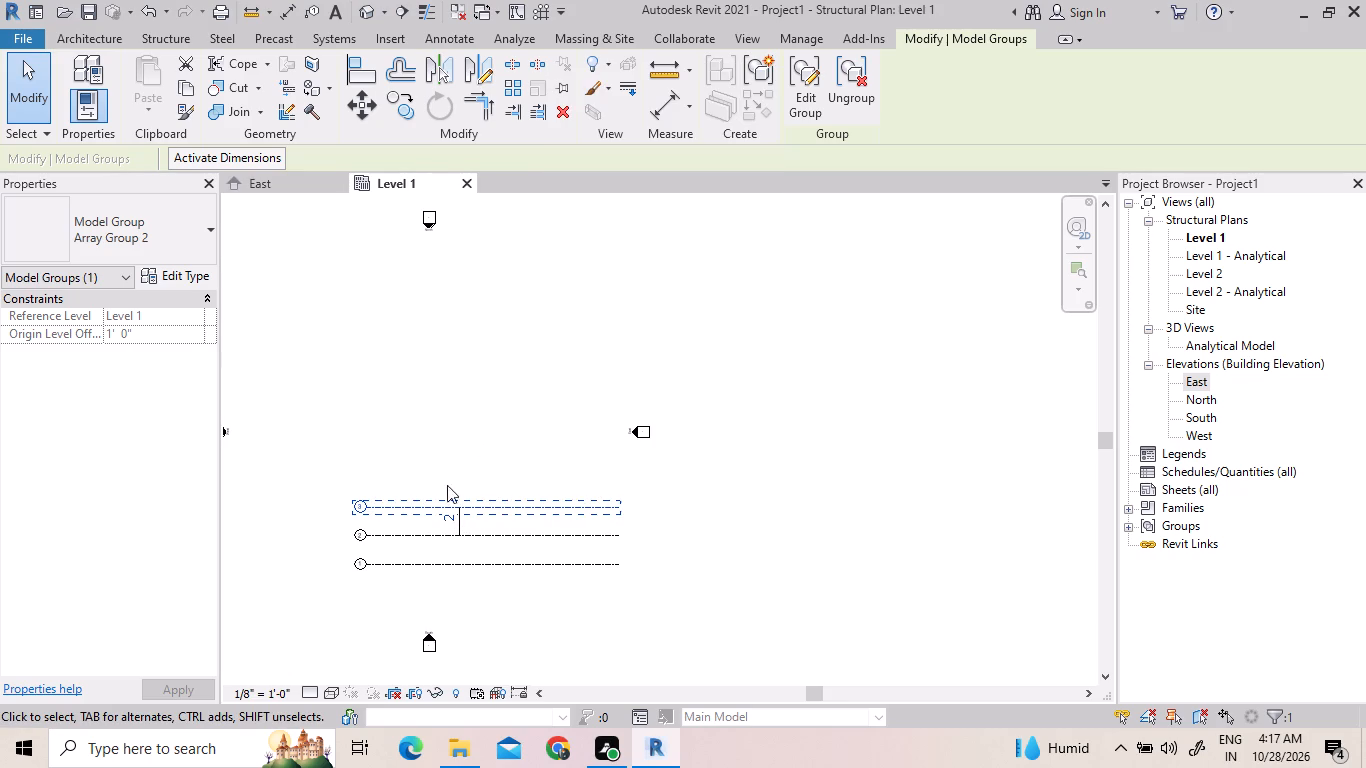
pyautogui.click(520, 89)
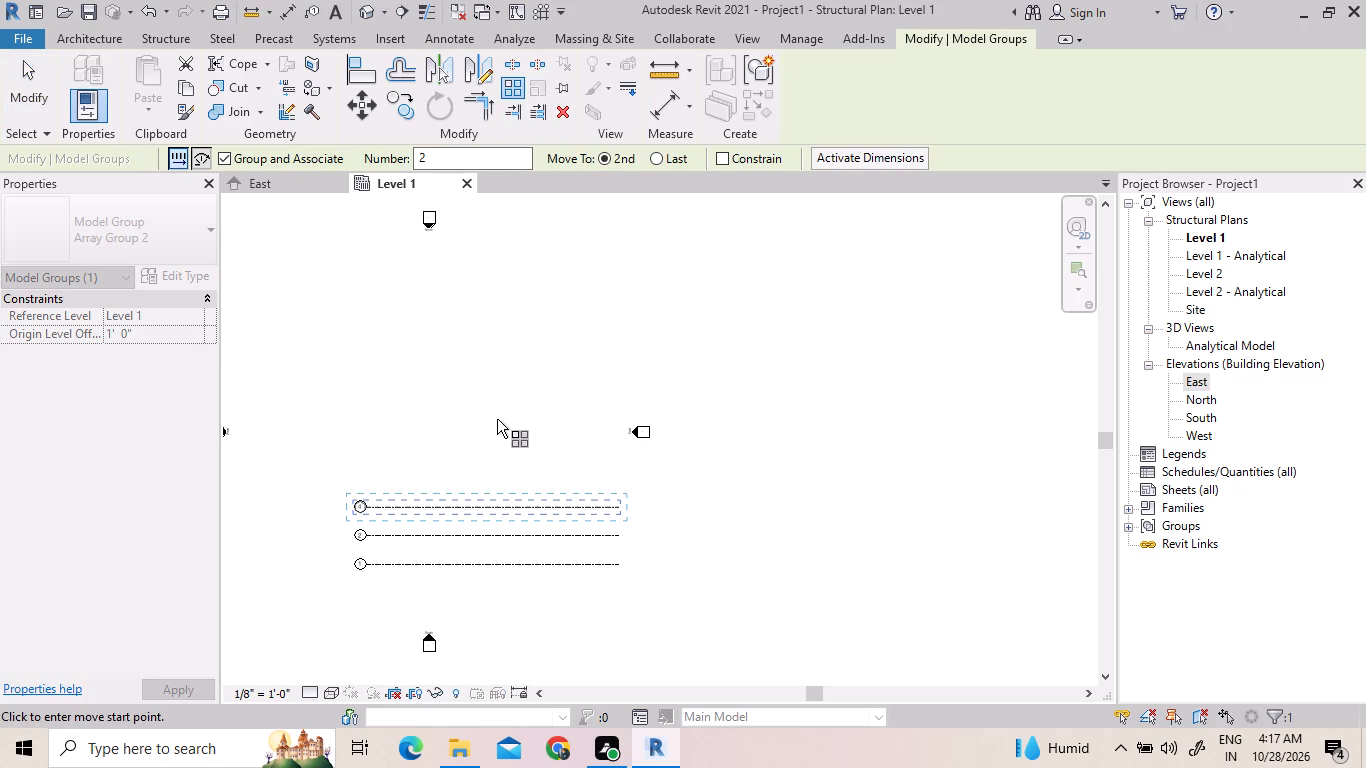
pyautogui.click(463, 156)
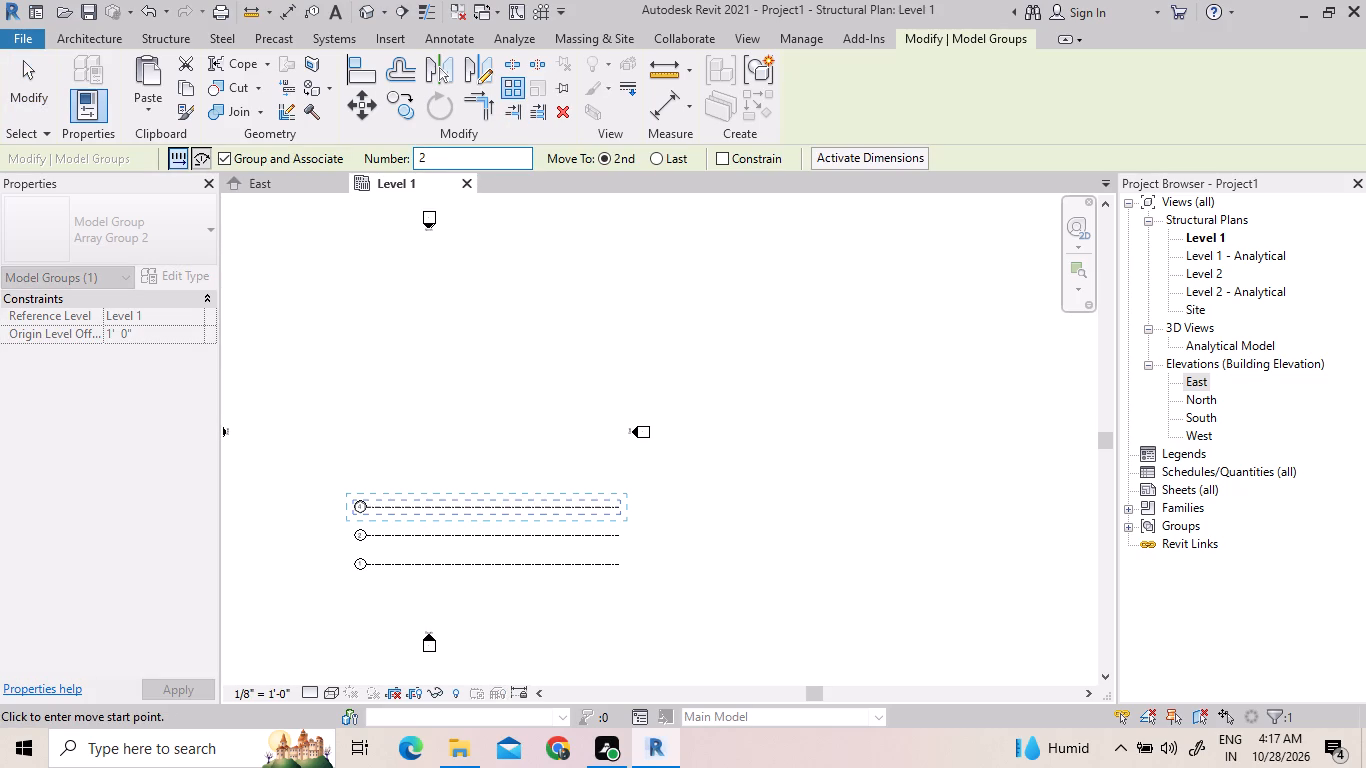
pyautogui.press('BackSpace')
pyautogui.press('3')
pyautogui.click(603, 157)
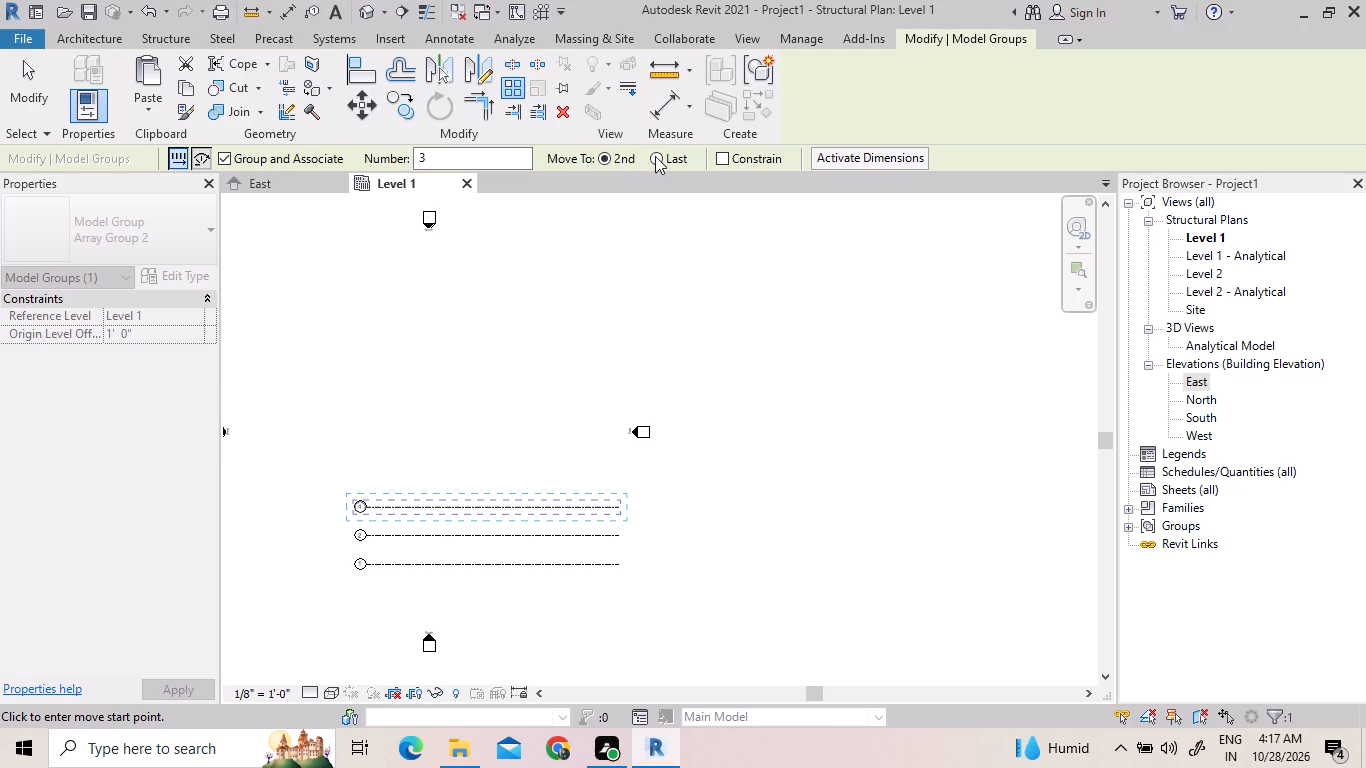
pyautogui.click(656, 156)
pyautogui.click(220, 163)
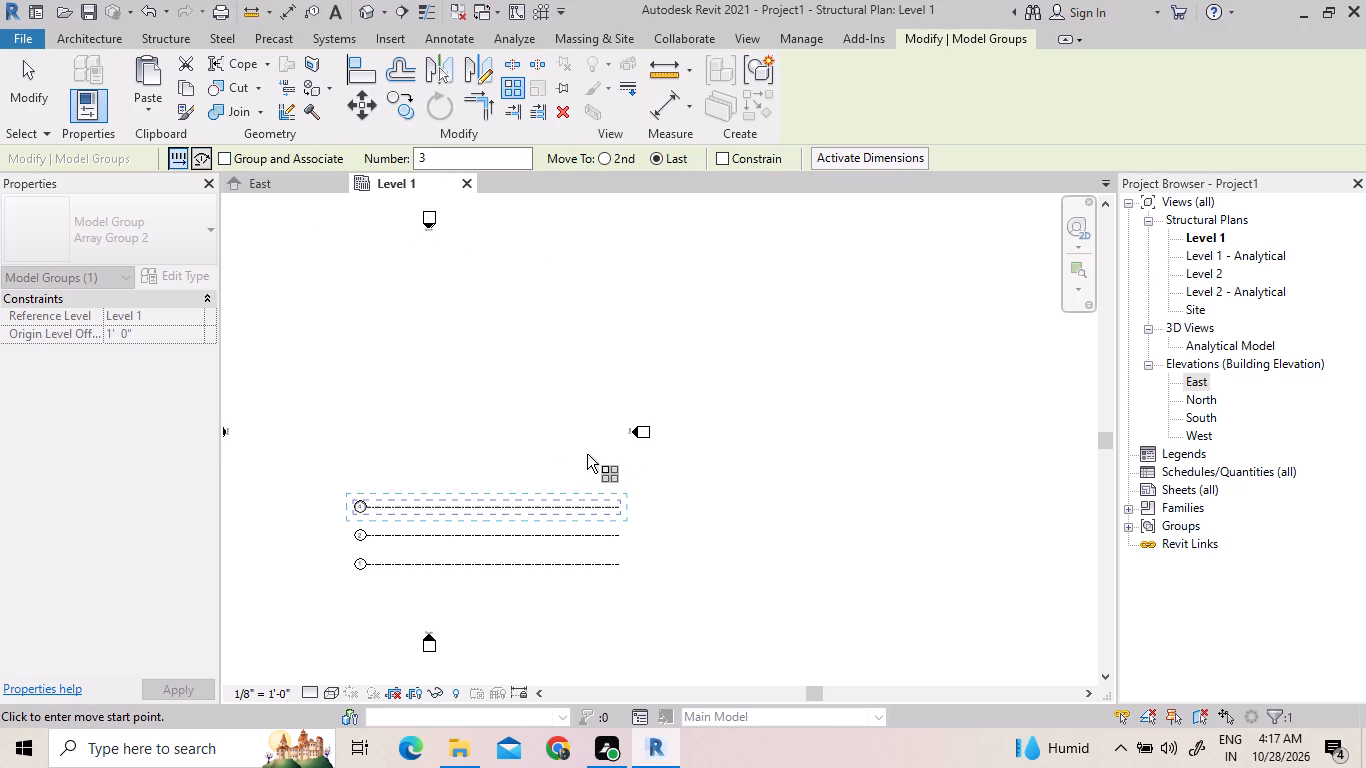
pyautogui.rightClick(582, 454)
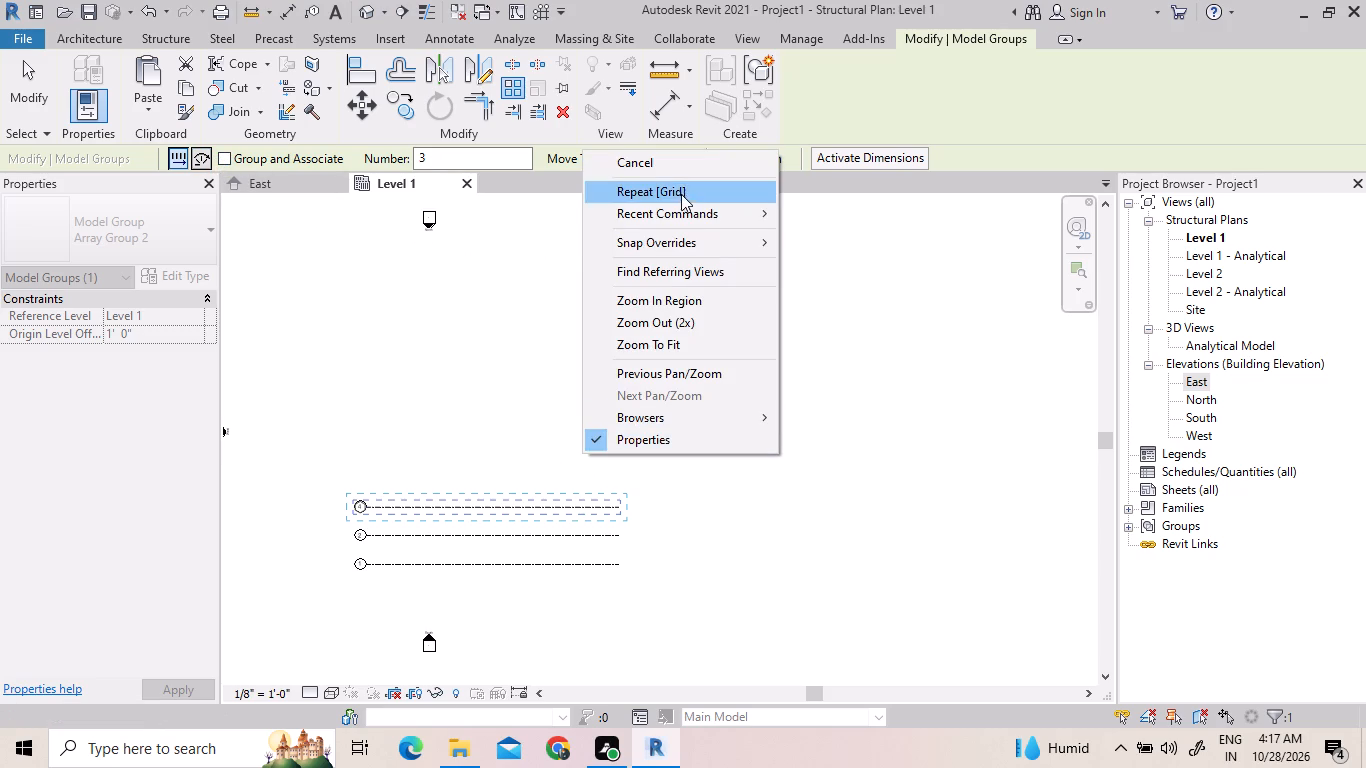
pyautogui.click(554, 385)
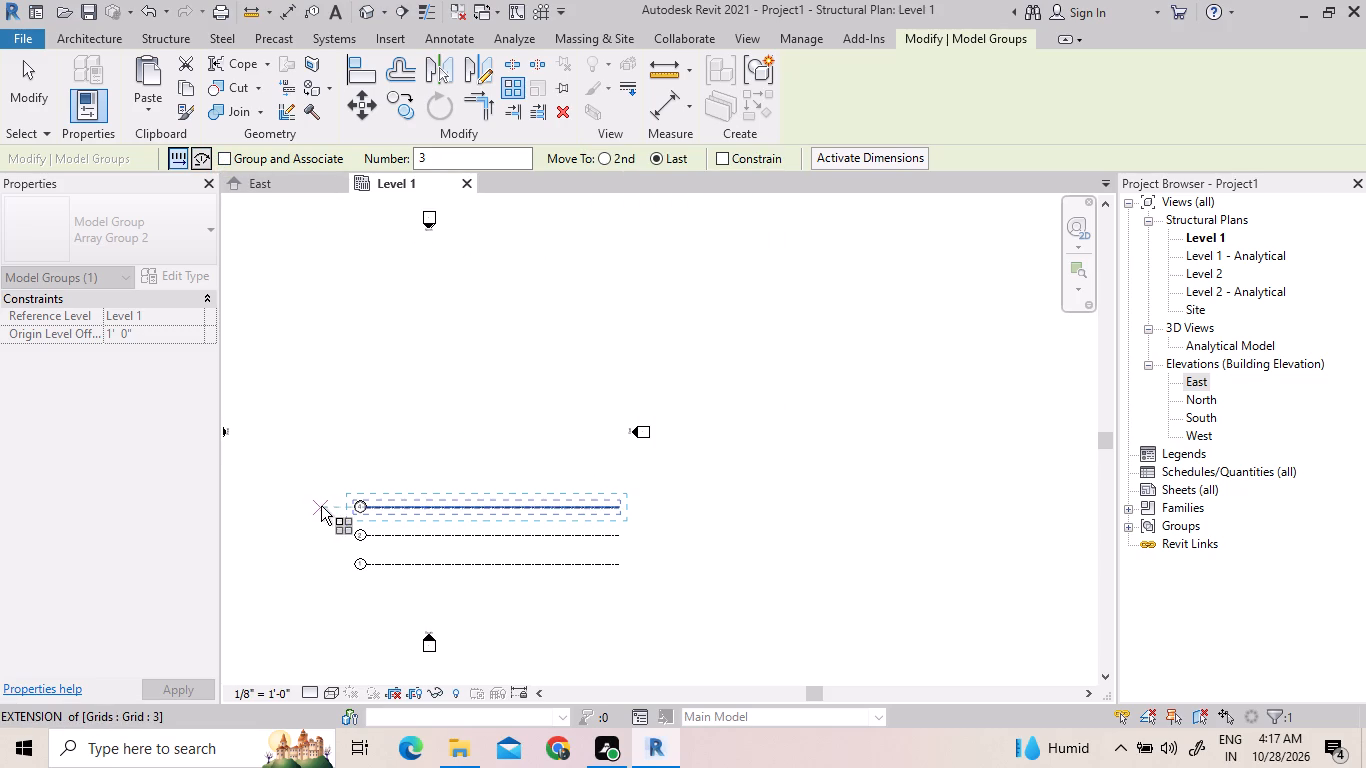
pyautogui.moveTo(362, 506); pyautogui.dragTo(374, 481)
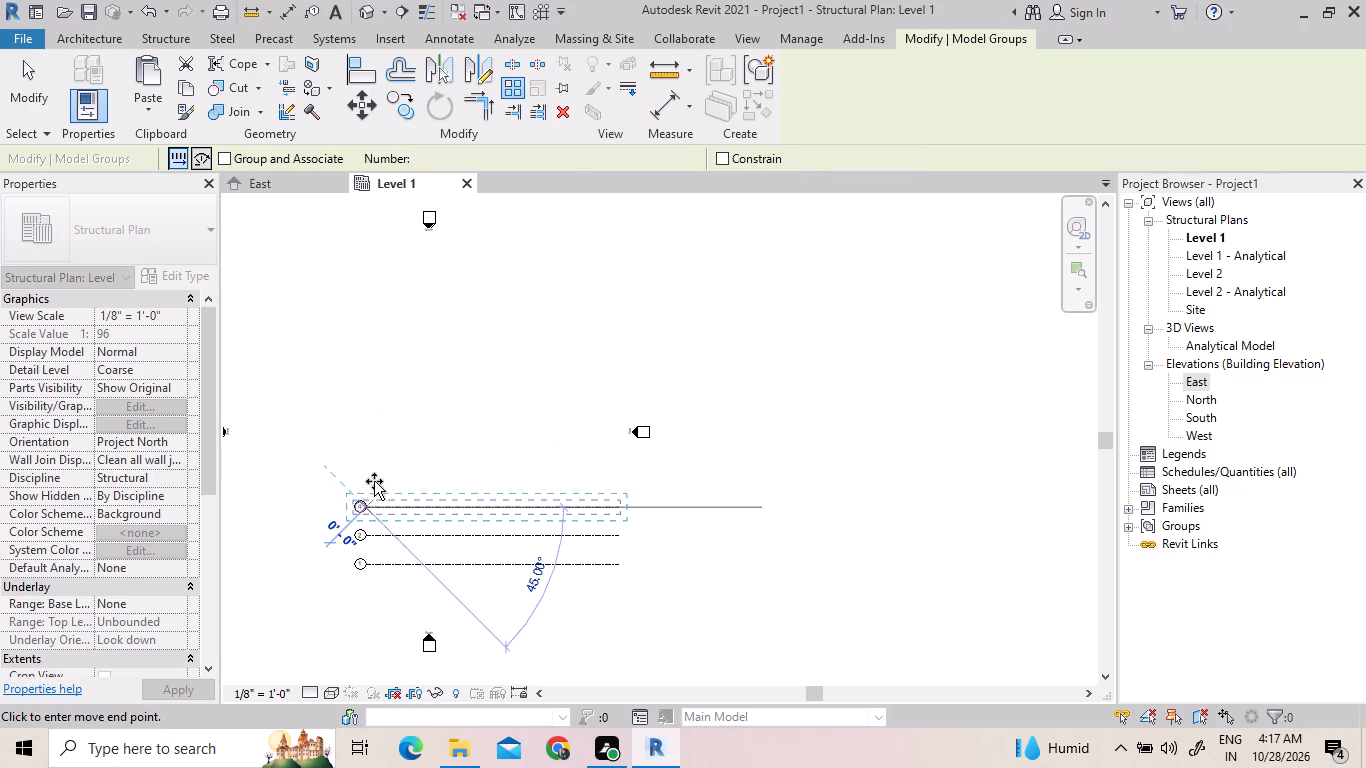
pyautogui.moveTo(374, 481); pyautogui.dragTo(384, 413)
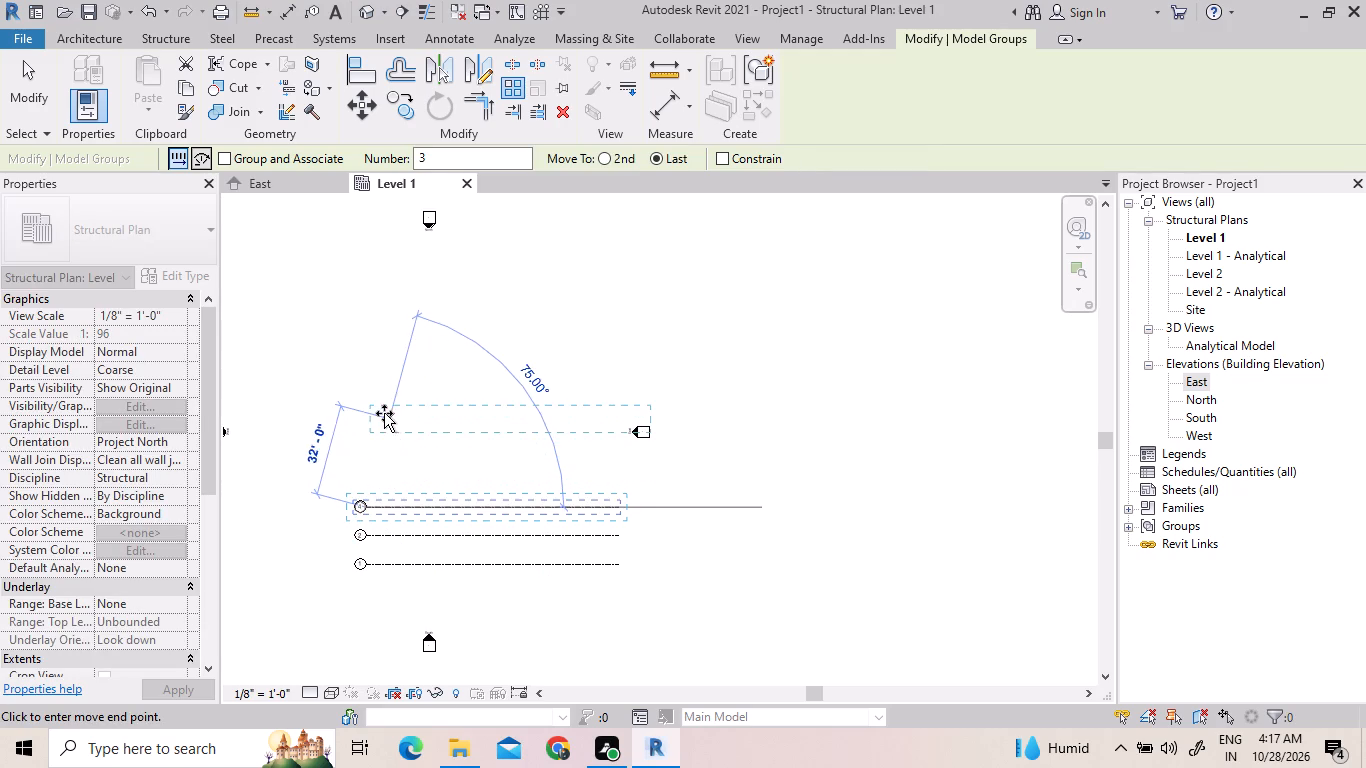
pyautogui.moveTo(384, 413); pyautogui.dragTo(373, 399)
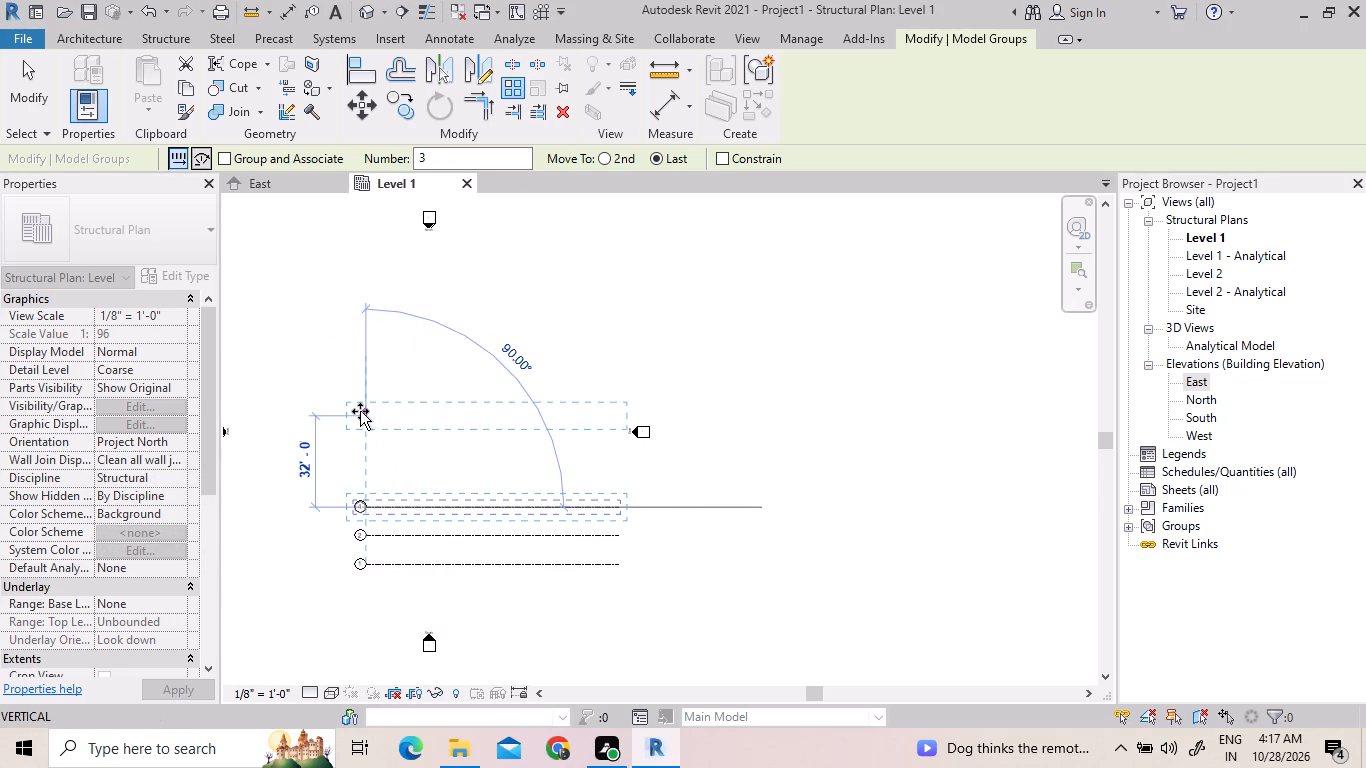
pyautogui.write("10'")
pyautogui.press('Return')
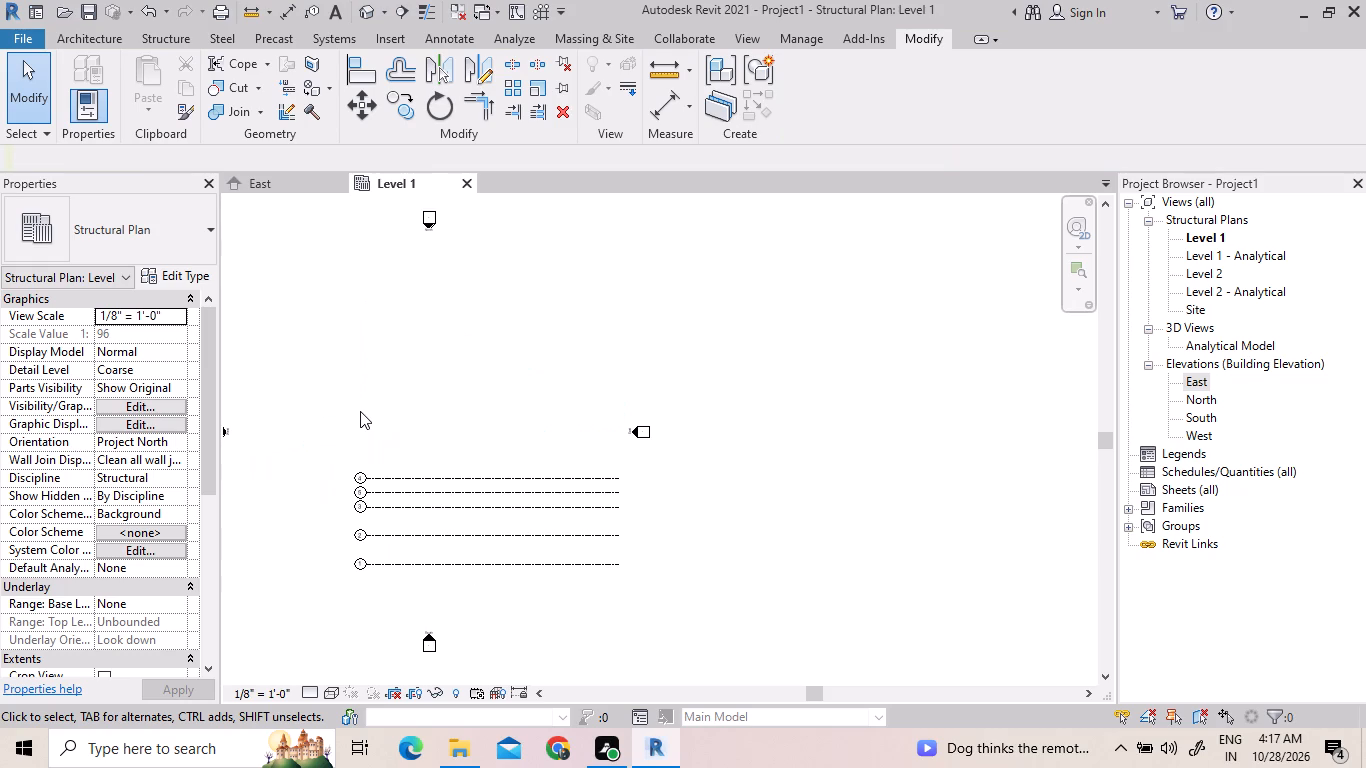
pyautogui.scroll(8, 366, 536)
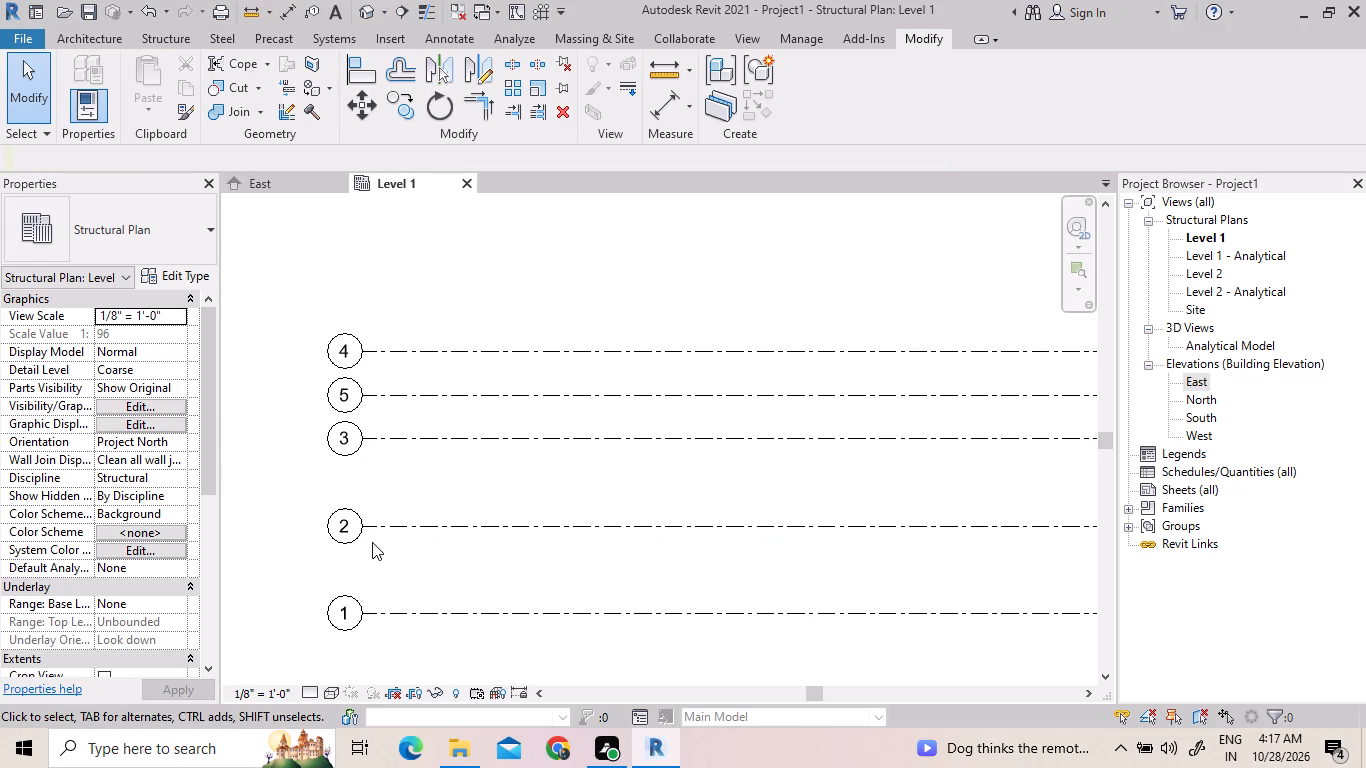
# Move the grid line 5 group from between grid lines 3 and 4 to north of grid line 4.
pyautogui.moveTo(344, 395); pyautogui.dragTo(345, 293)
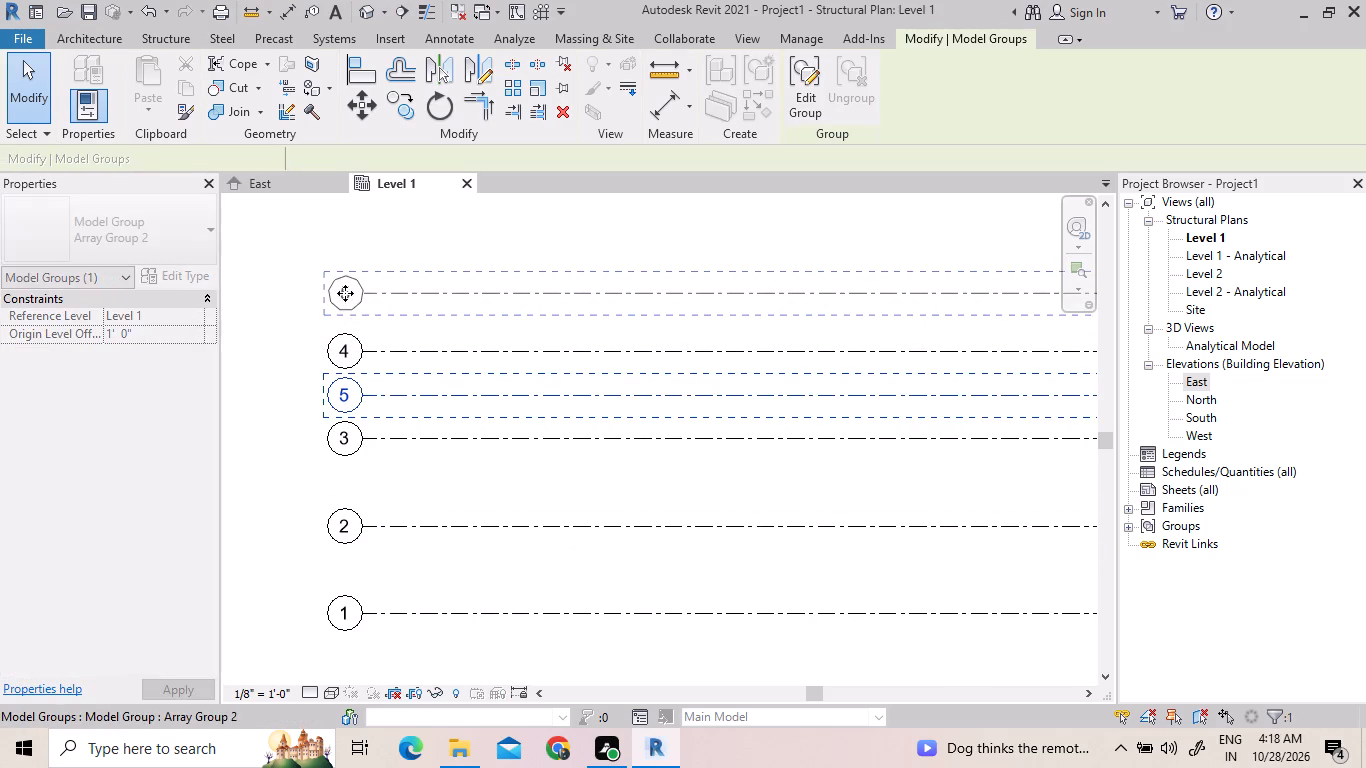
# Copy the grid line 5 group 10' straight to the north.
pyautogui.scroll(-3, 420, 446)
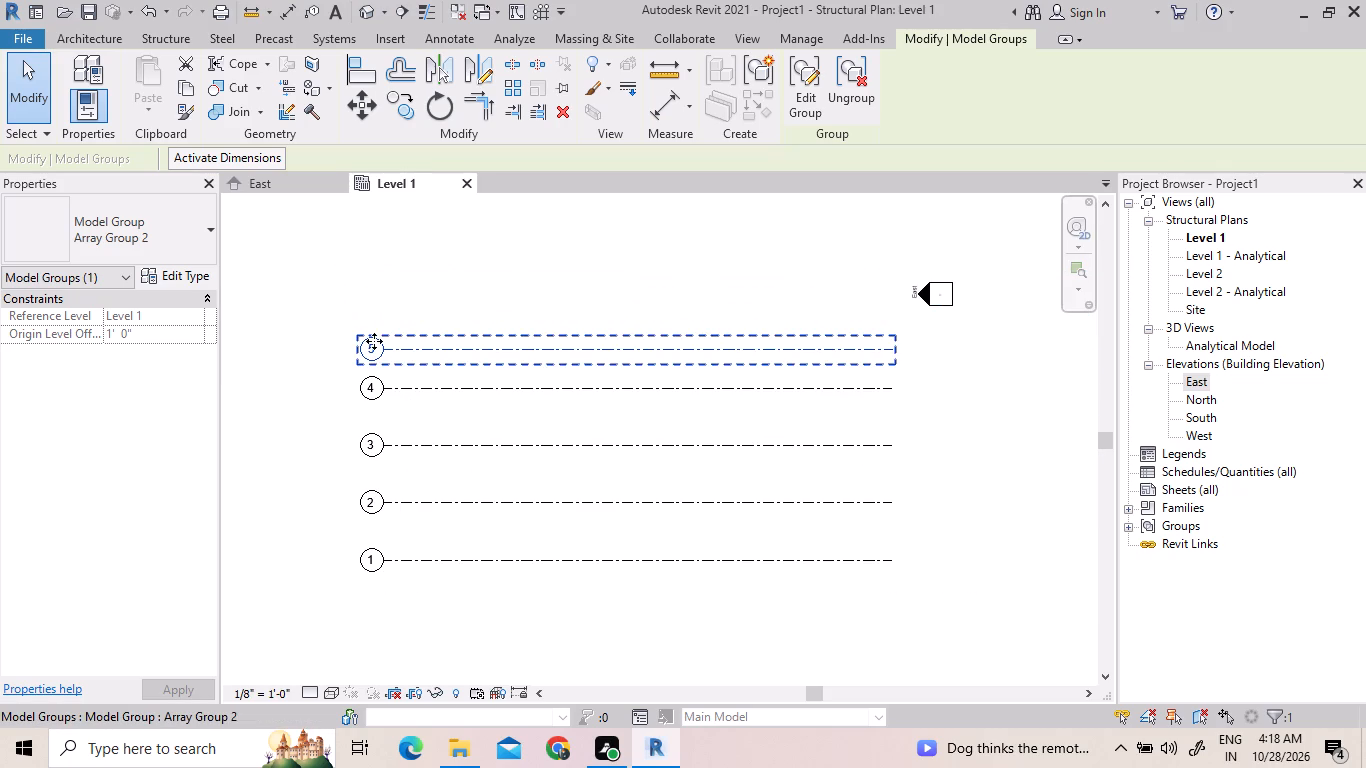
pyautogui.click(416, 116)
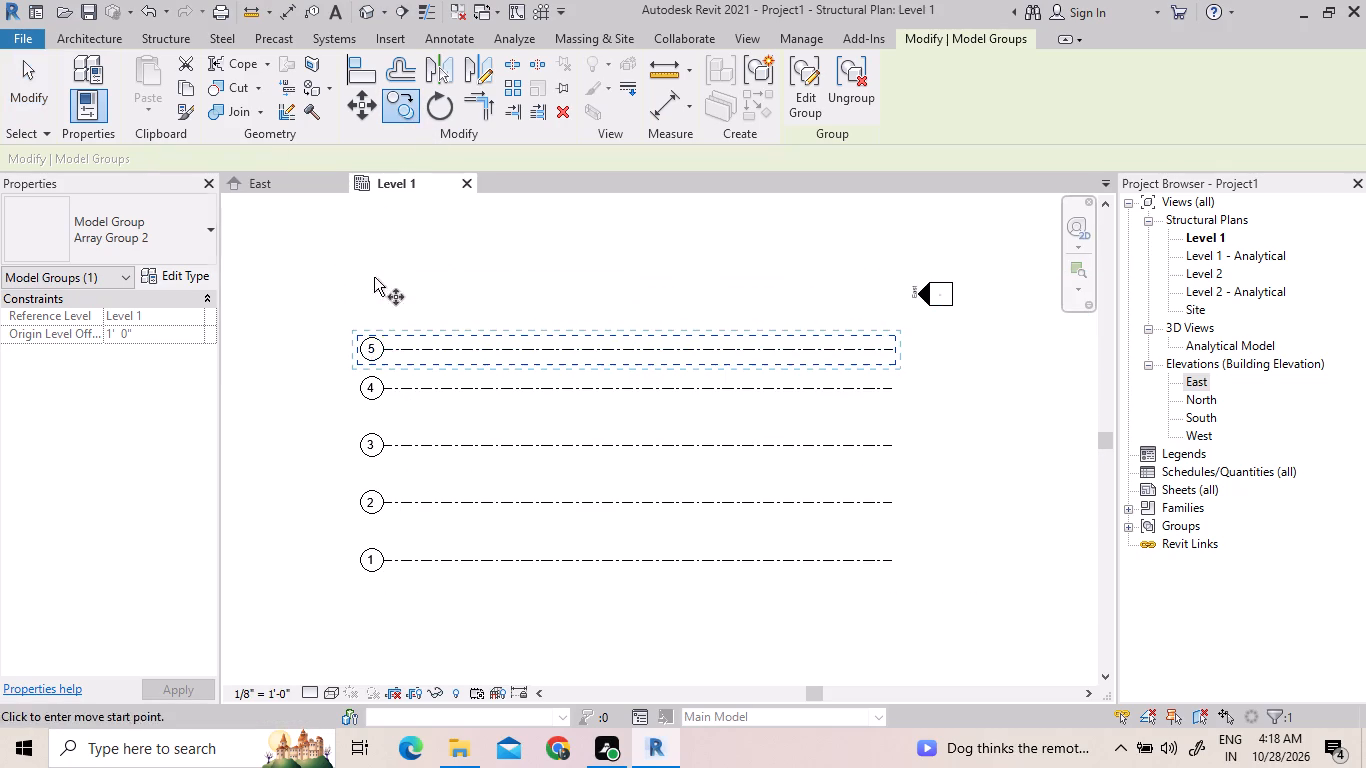
pyautogui.moveTo(370, 347); pyautogui.dragTo(379, 324)
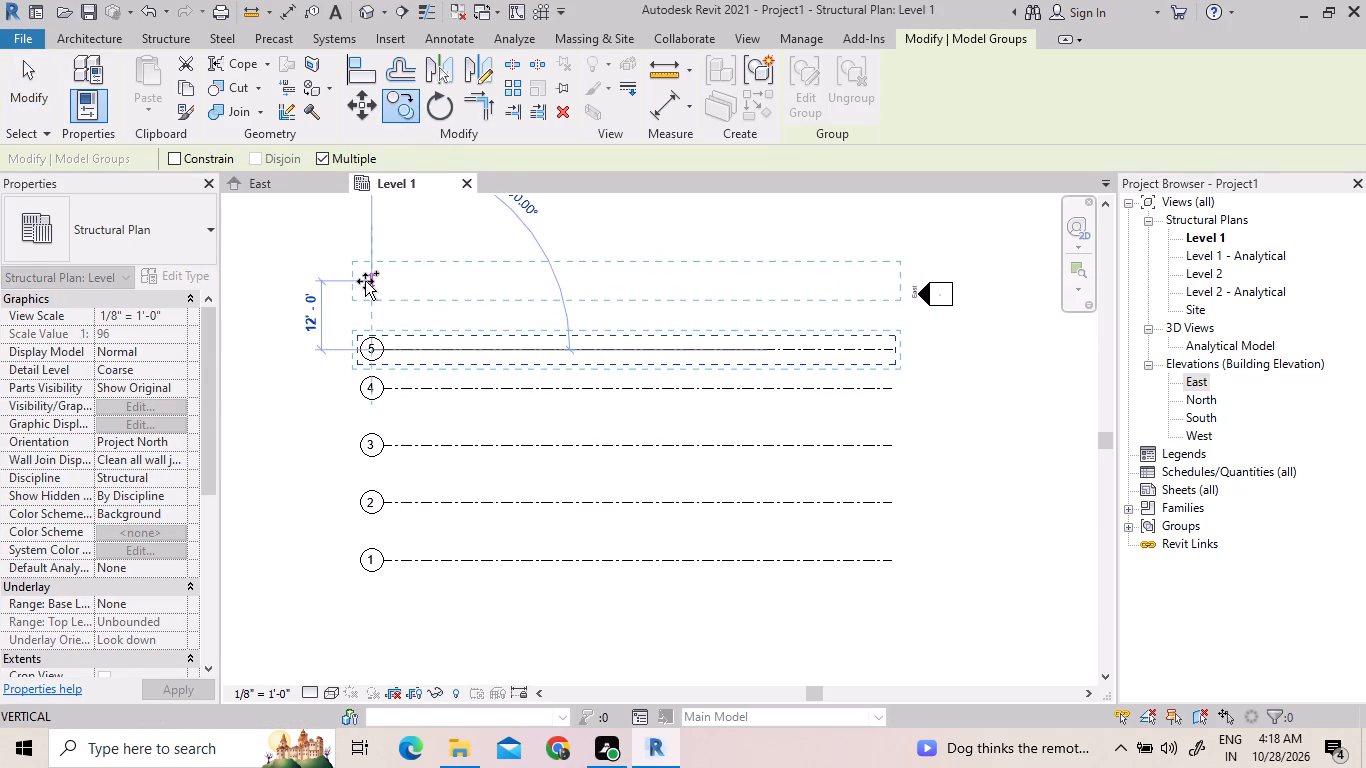
pyautogui.scroll(-7, 363, 284)
pyautogui.scroll(1, 363, 350)
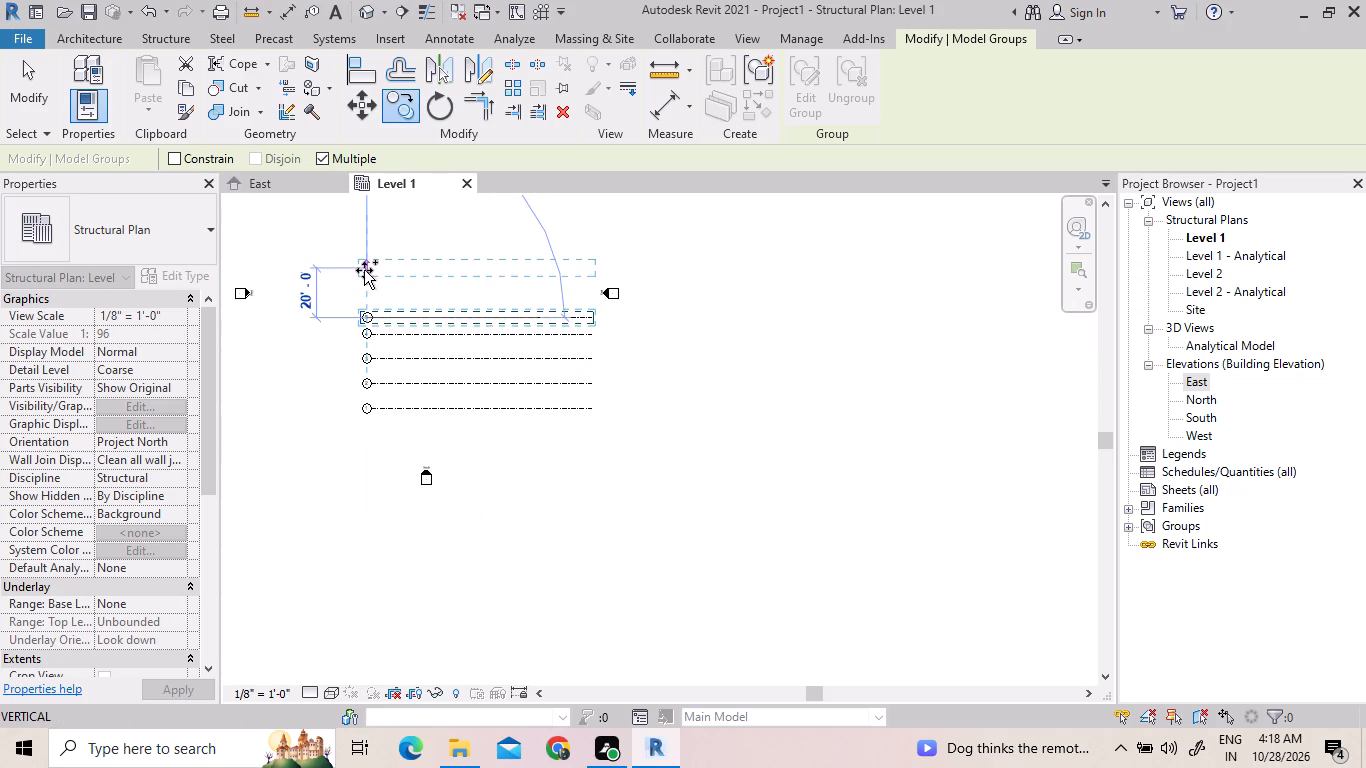
pyautogui.write("10'")
pyautogui.press('Return')
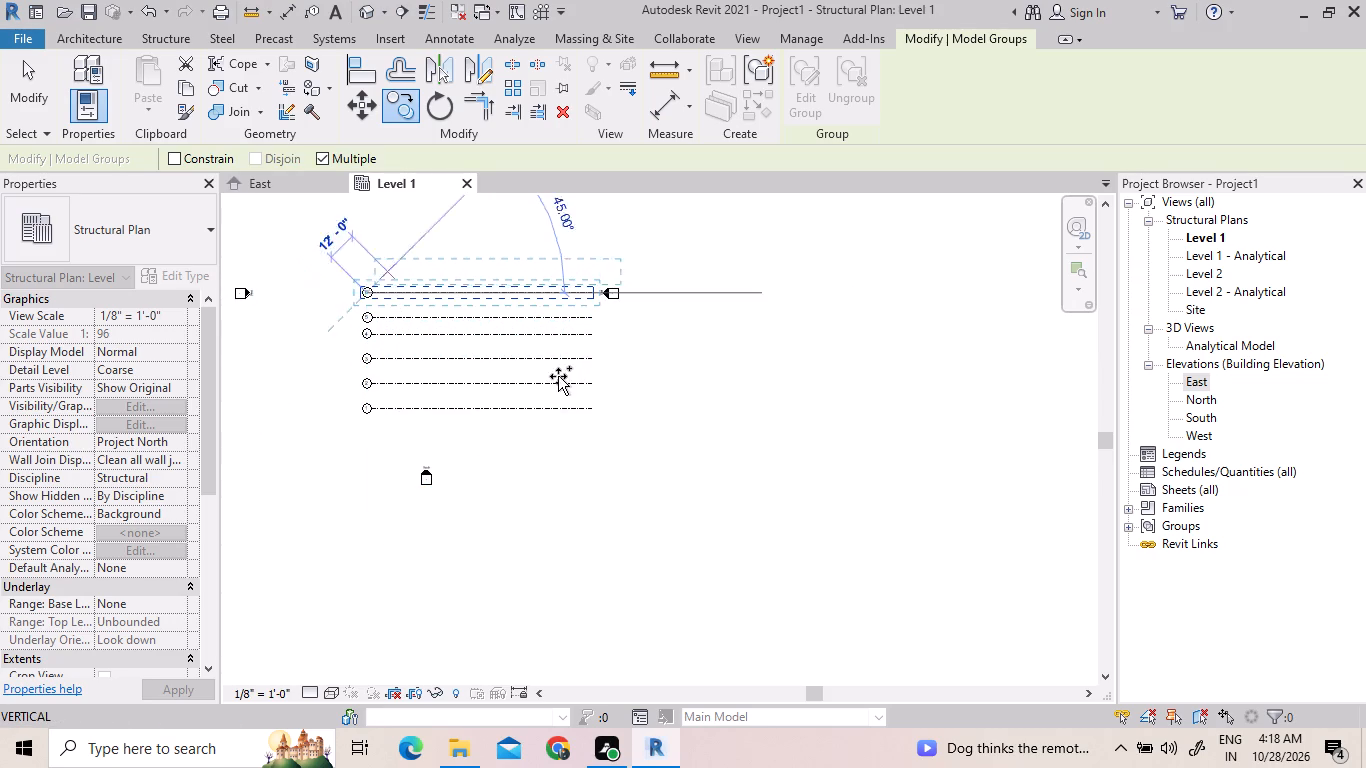
pyautogui.press('Escape')
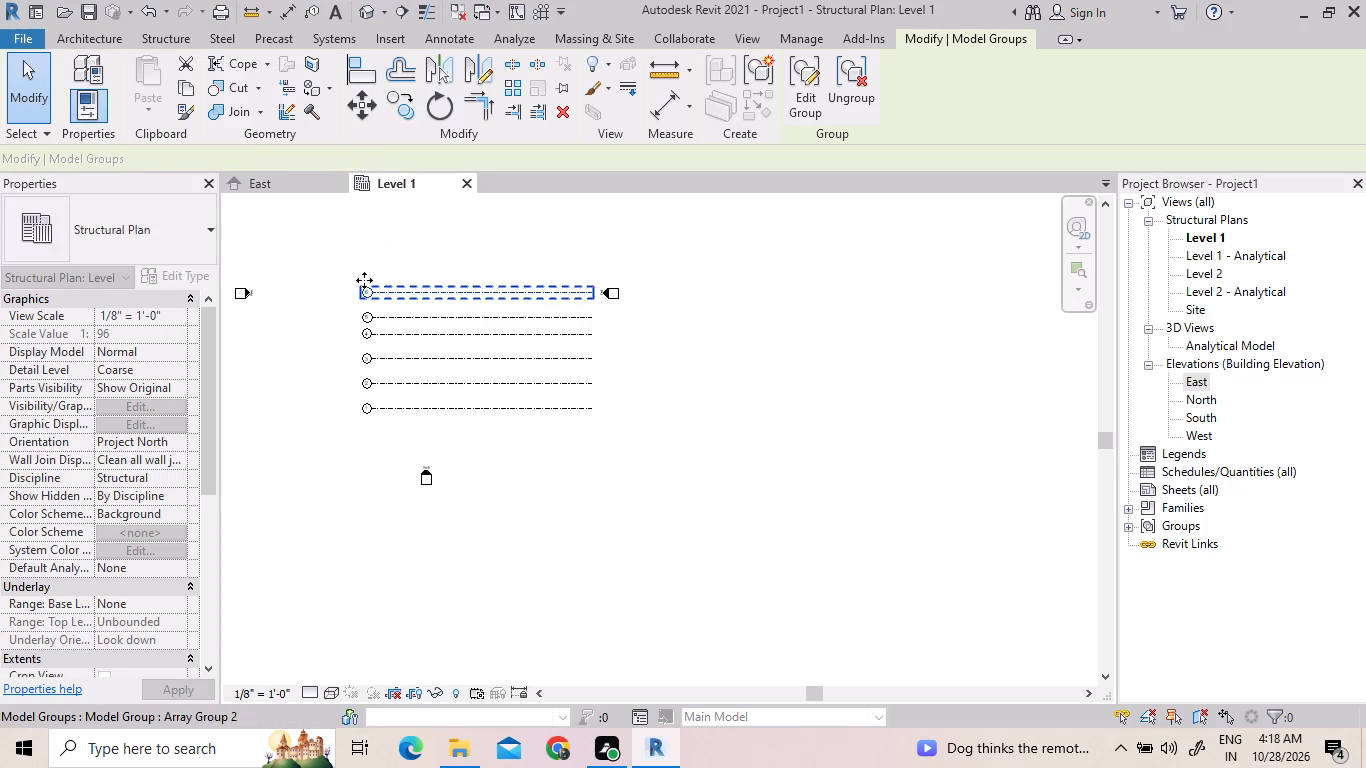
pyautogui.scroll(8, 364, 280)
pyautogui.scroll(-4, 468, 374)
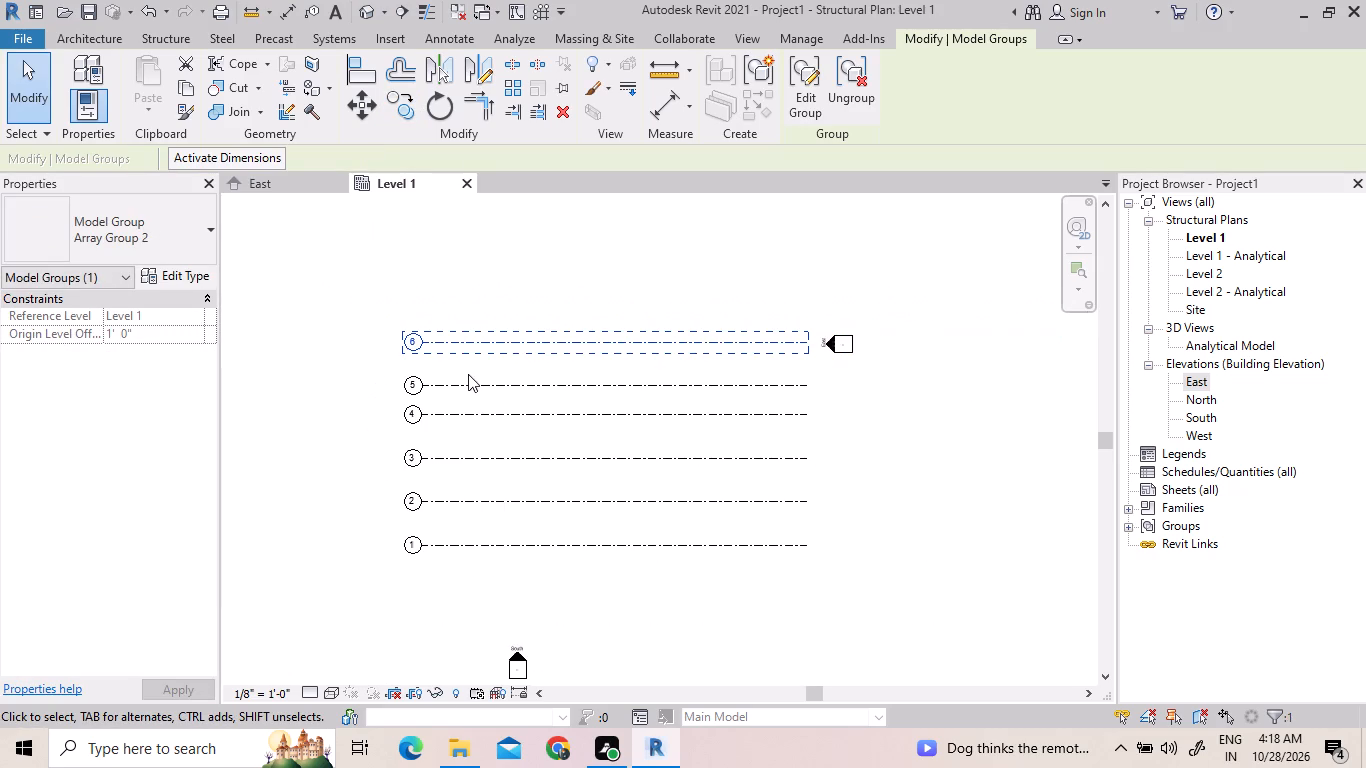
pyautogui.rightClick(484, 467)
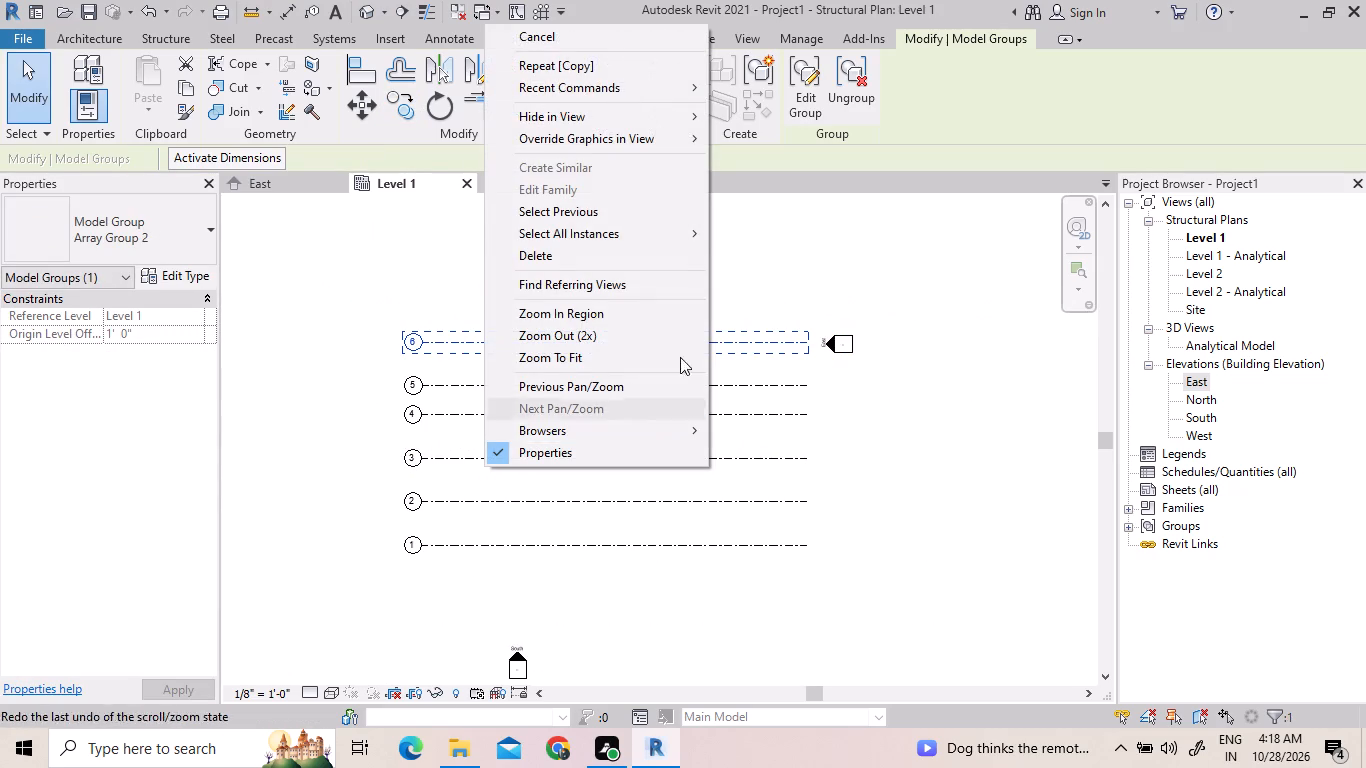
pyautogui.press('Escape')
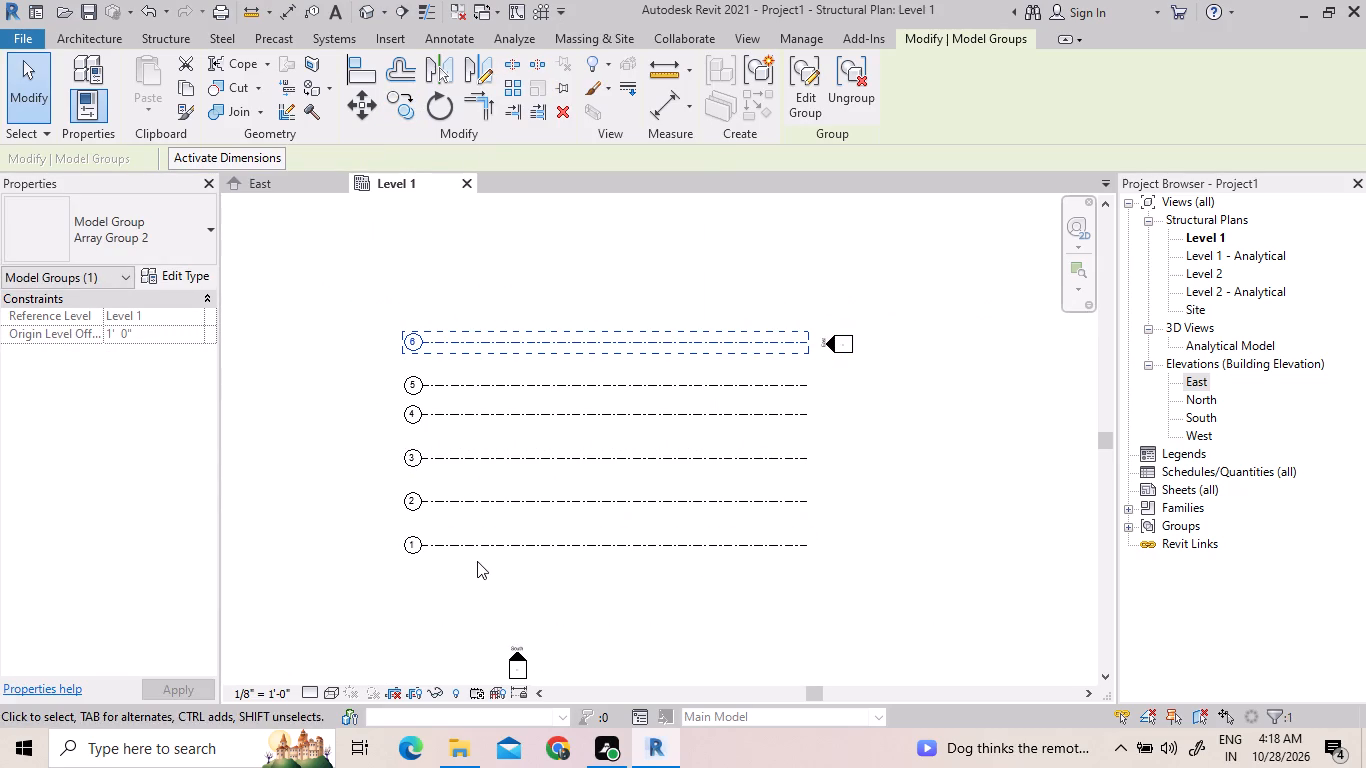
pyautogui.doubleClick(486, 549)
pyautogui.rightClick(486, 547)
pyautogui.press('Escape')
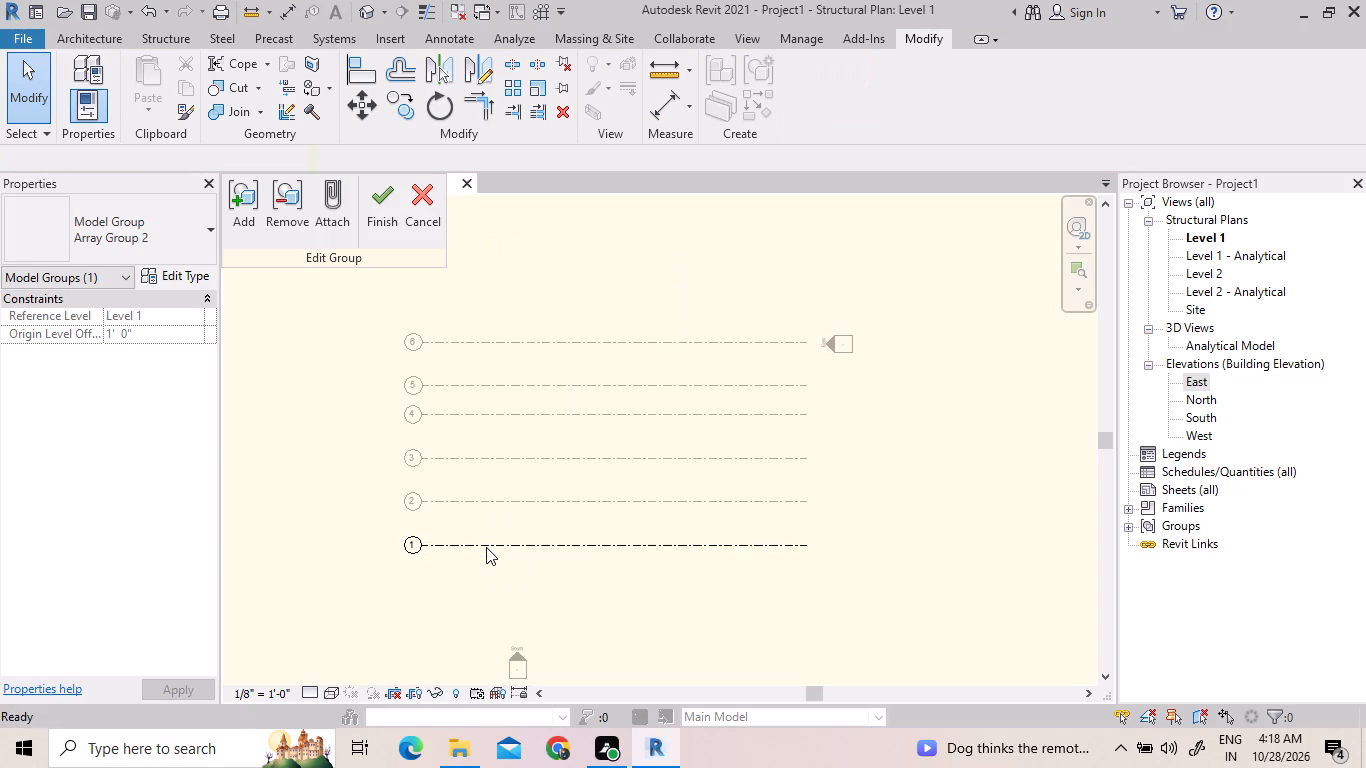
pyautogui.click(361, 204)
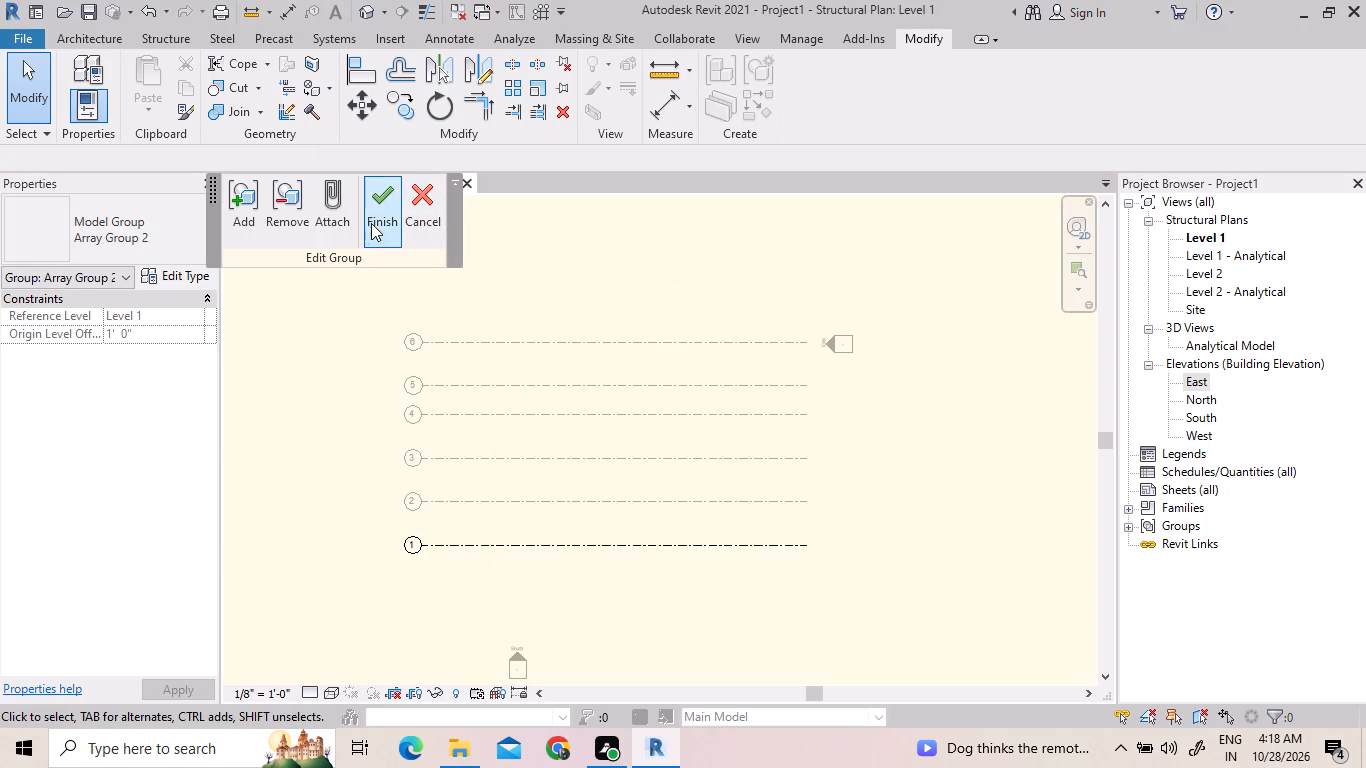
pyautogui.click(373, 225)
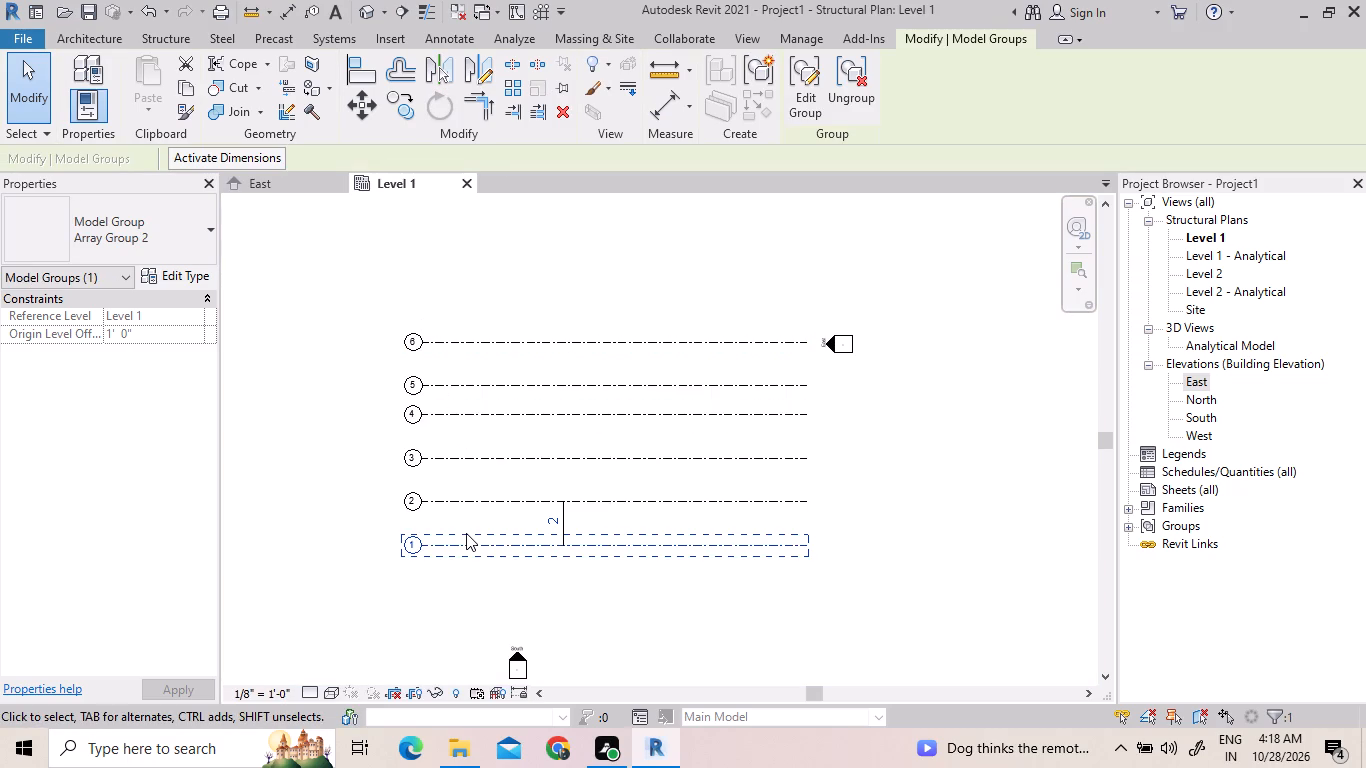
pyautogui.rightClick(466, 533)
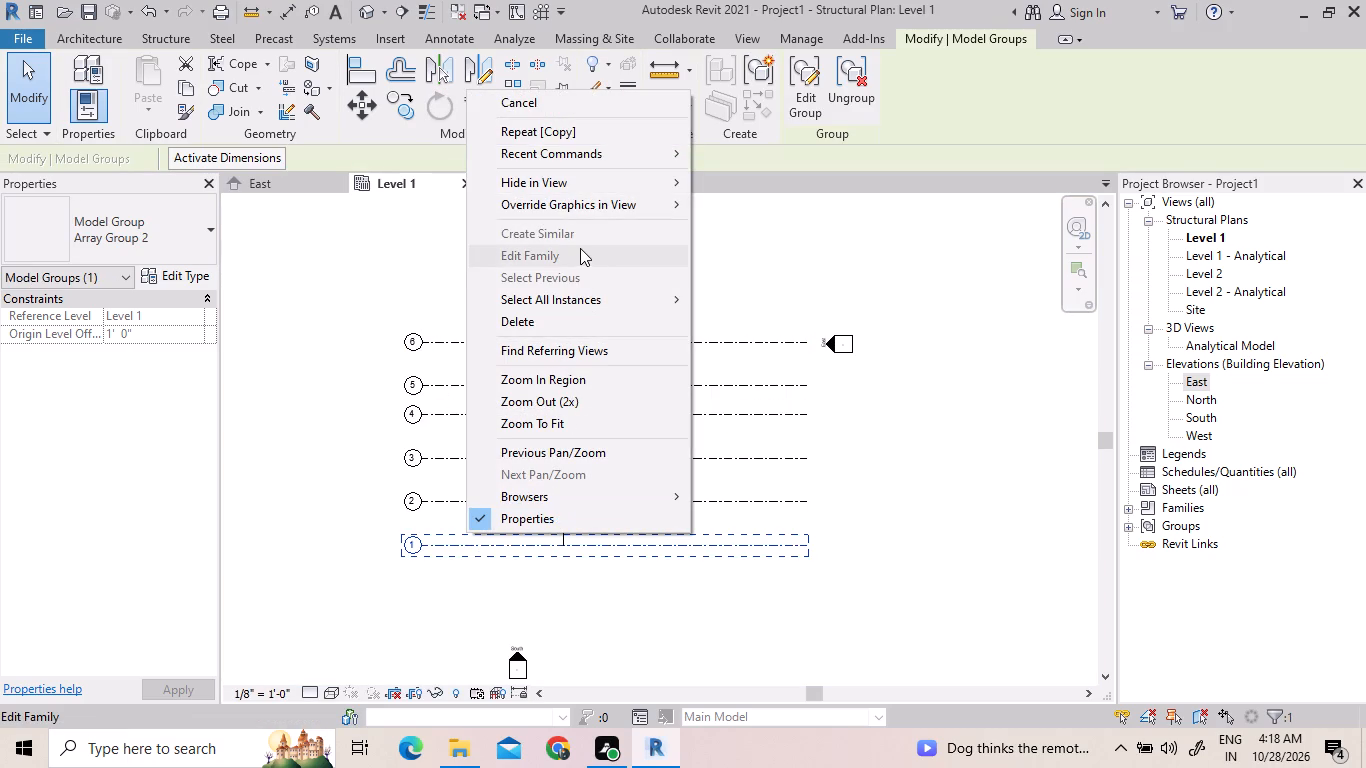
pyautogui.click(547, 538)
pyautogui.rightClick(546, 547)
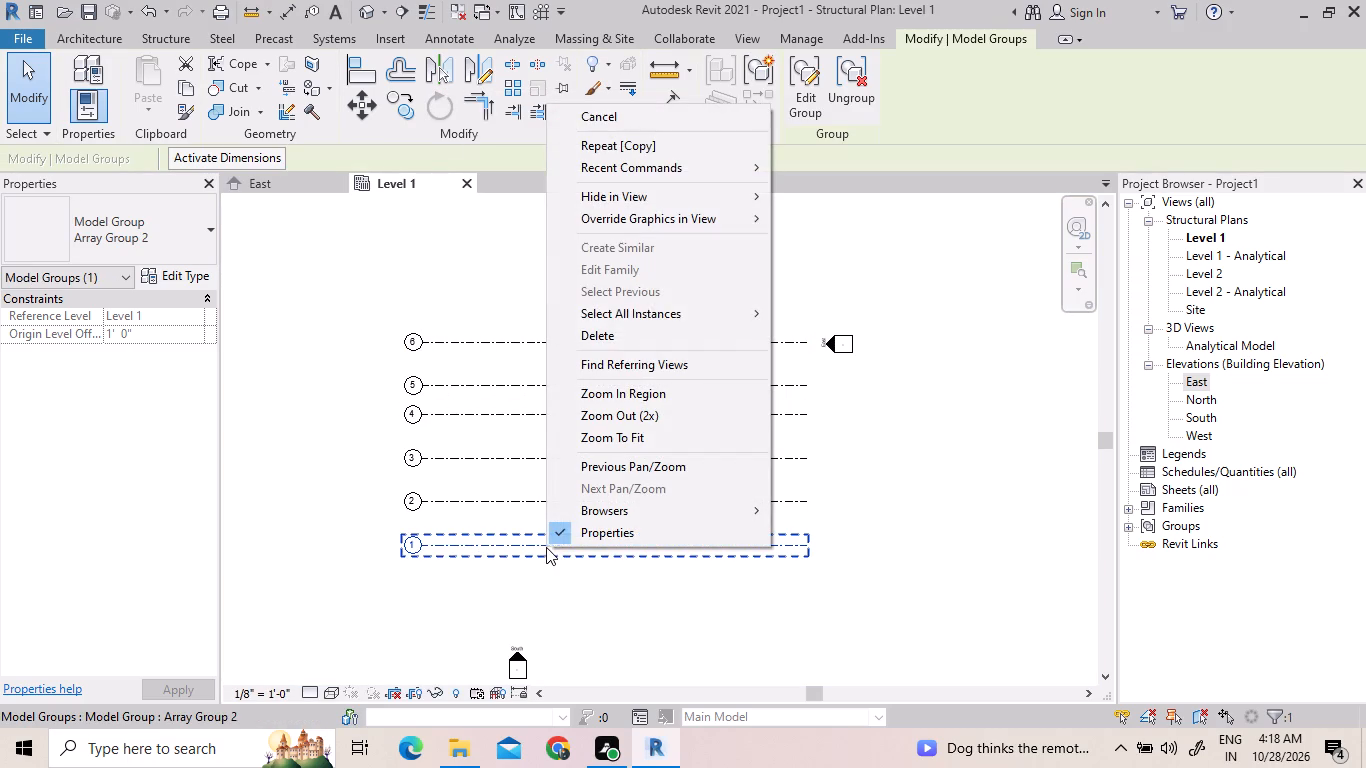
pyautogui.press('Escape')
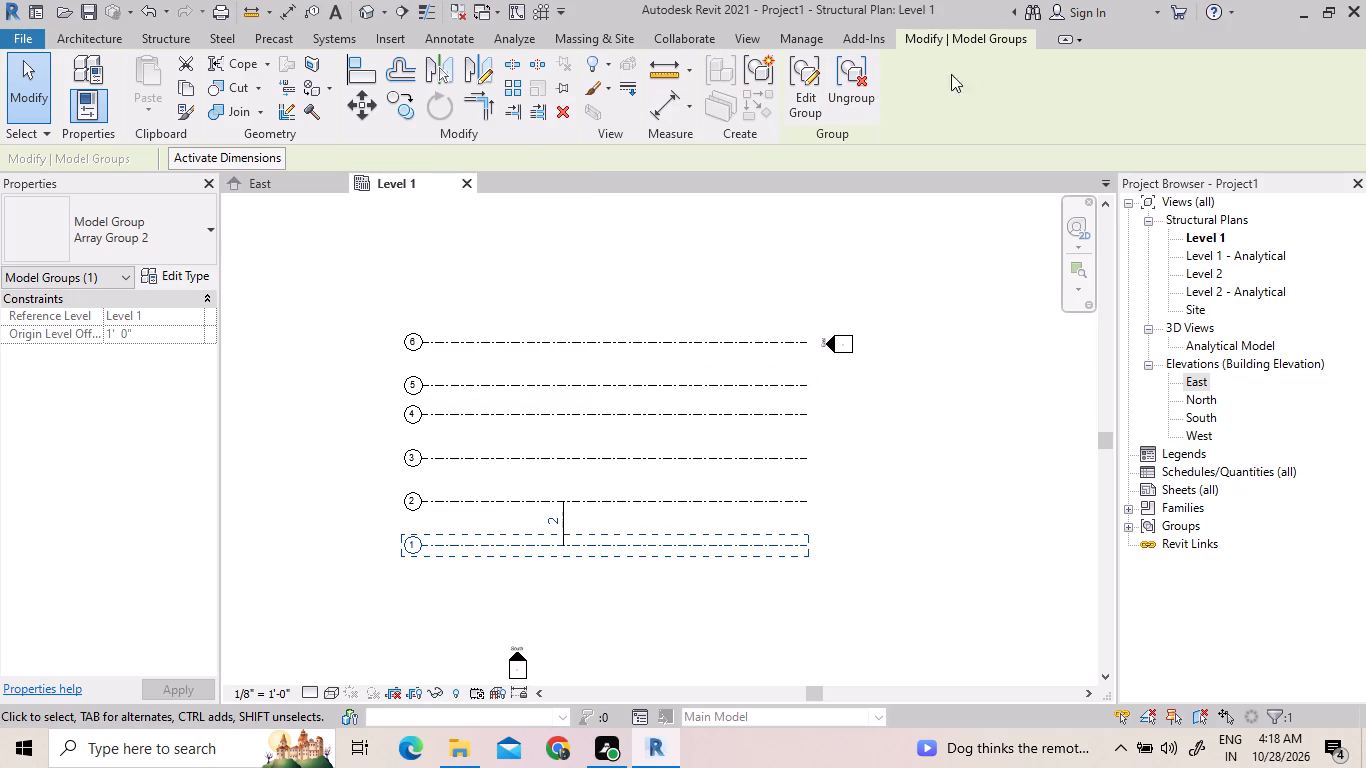
# Ungroup the model group containing grid line 1.
pyautogui.click(836, 77)
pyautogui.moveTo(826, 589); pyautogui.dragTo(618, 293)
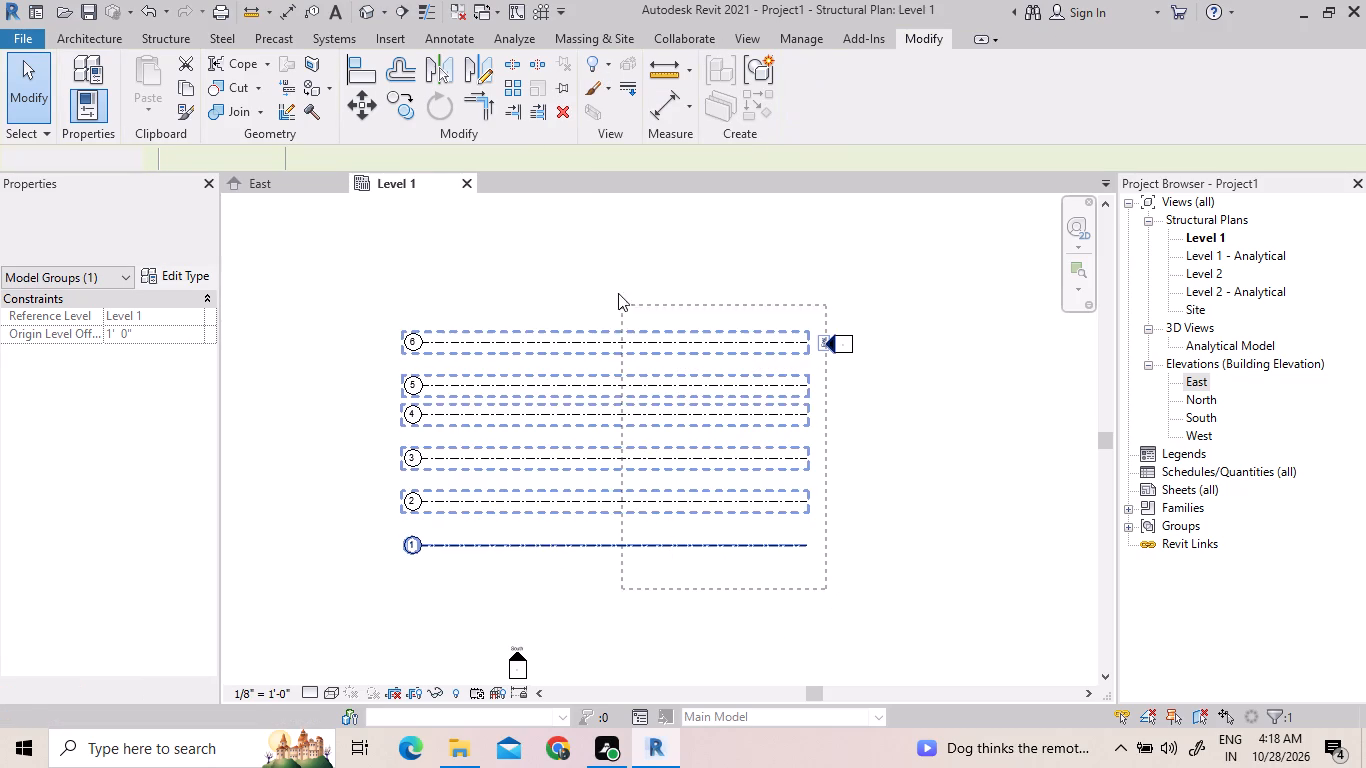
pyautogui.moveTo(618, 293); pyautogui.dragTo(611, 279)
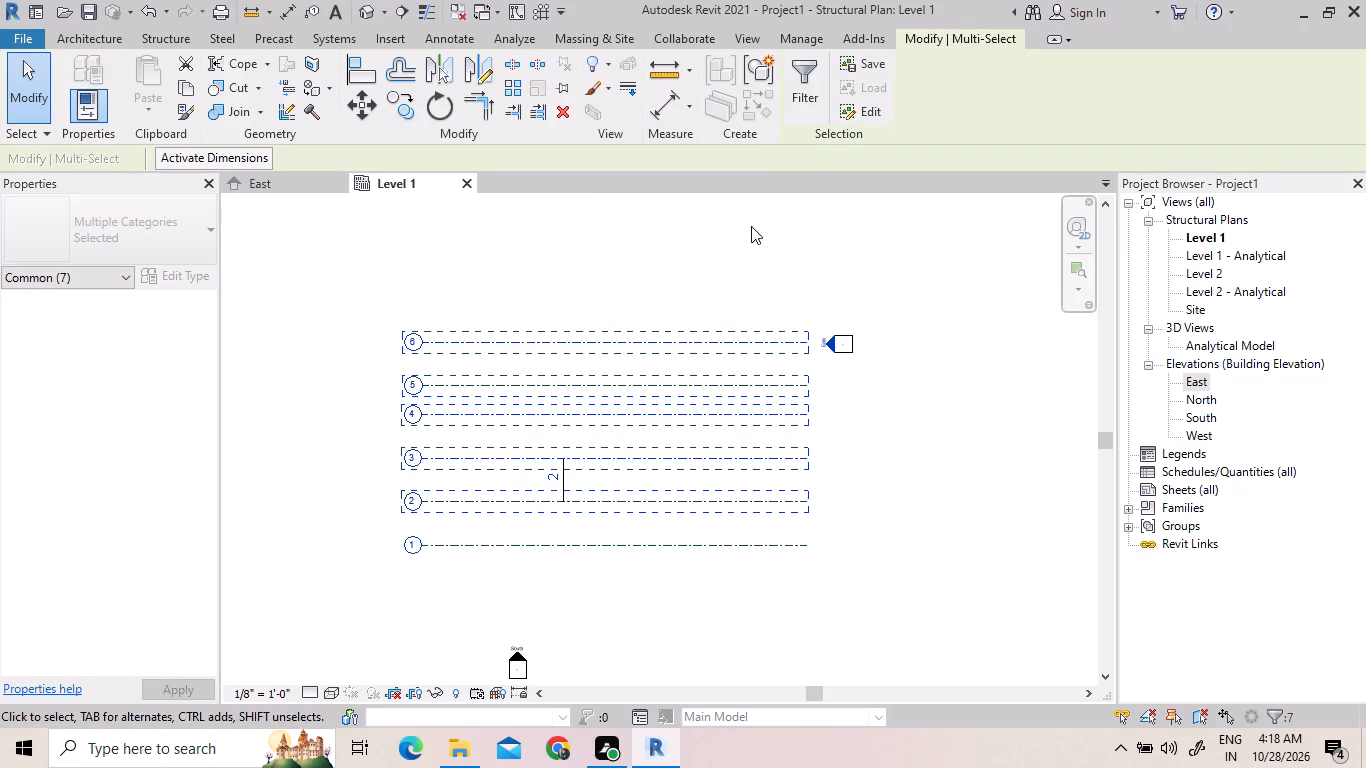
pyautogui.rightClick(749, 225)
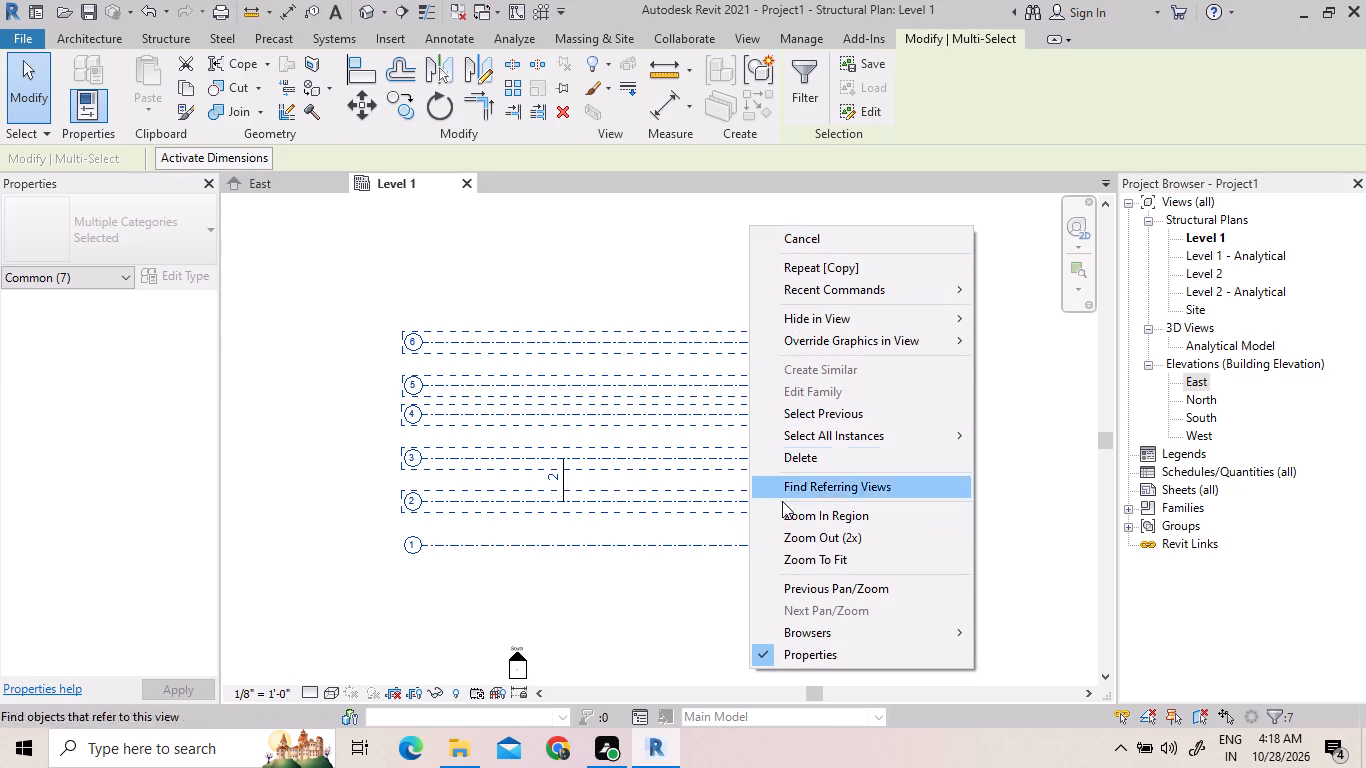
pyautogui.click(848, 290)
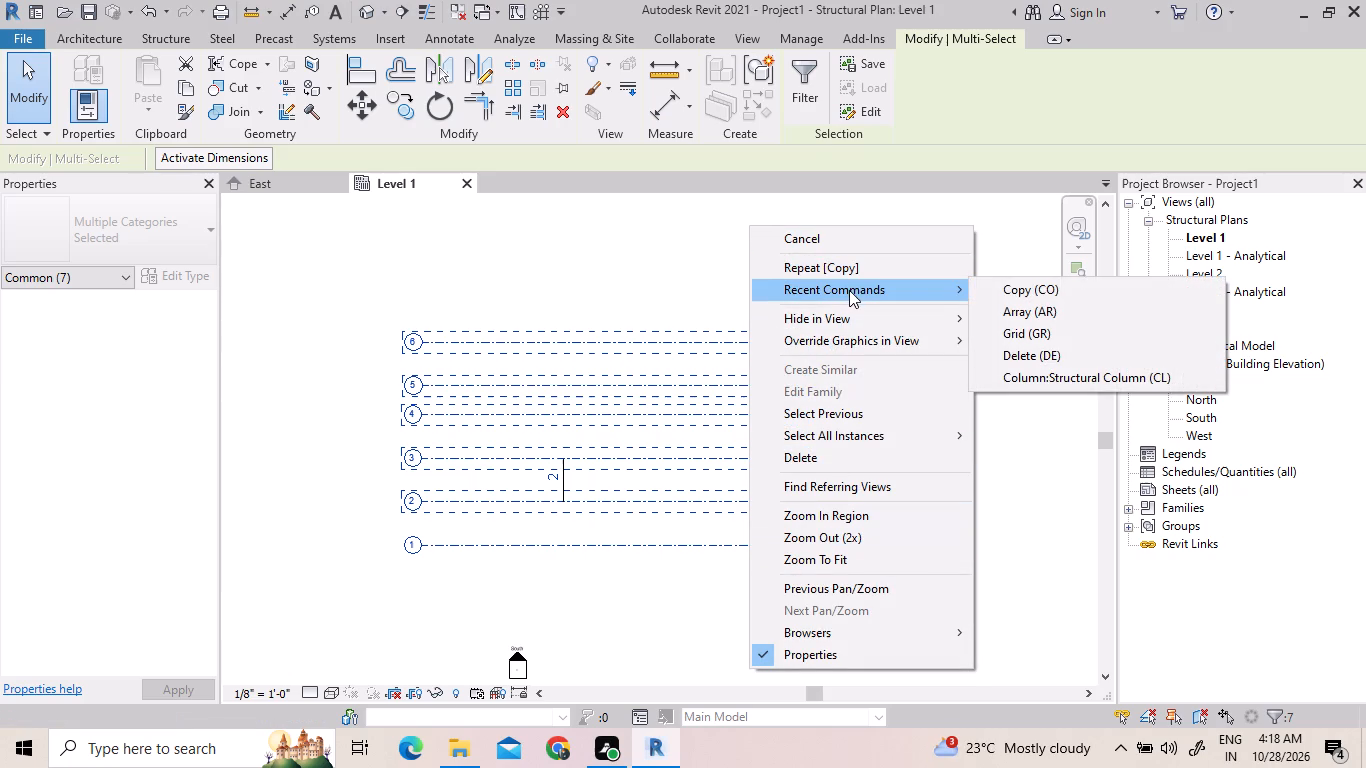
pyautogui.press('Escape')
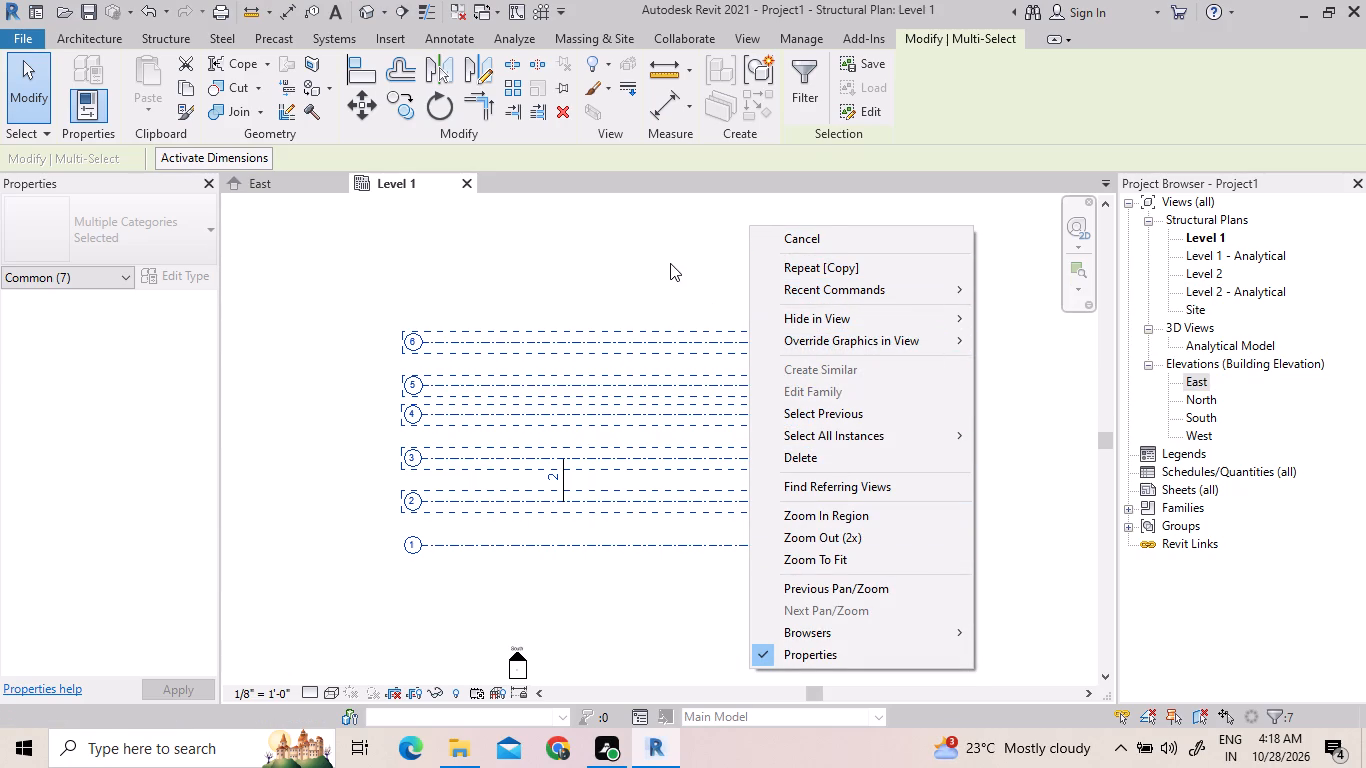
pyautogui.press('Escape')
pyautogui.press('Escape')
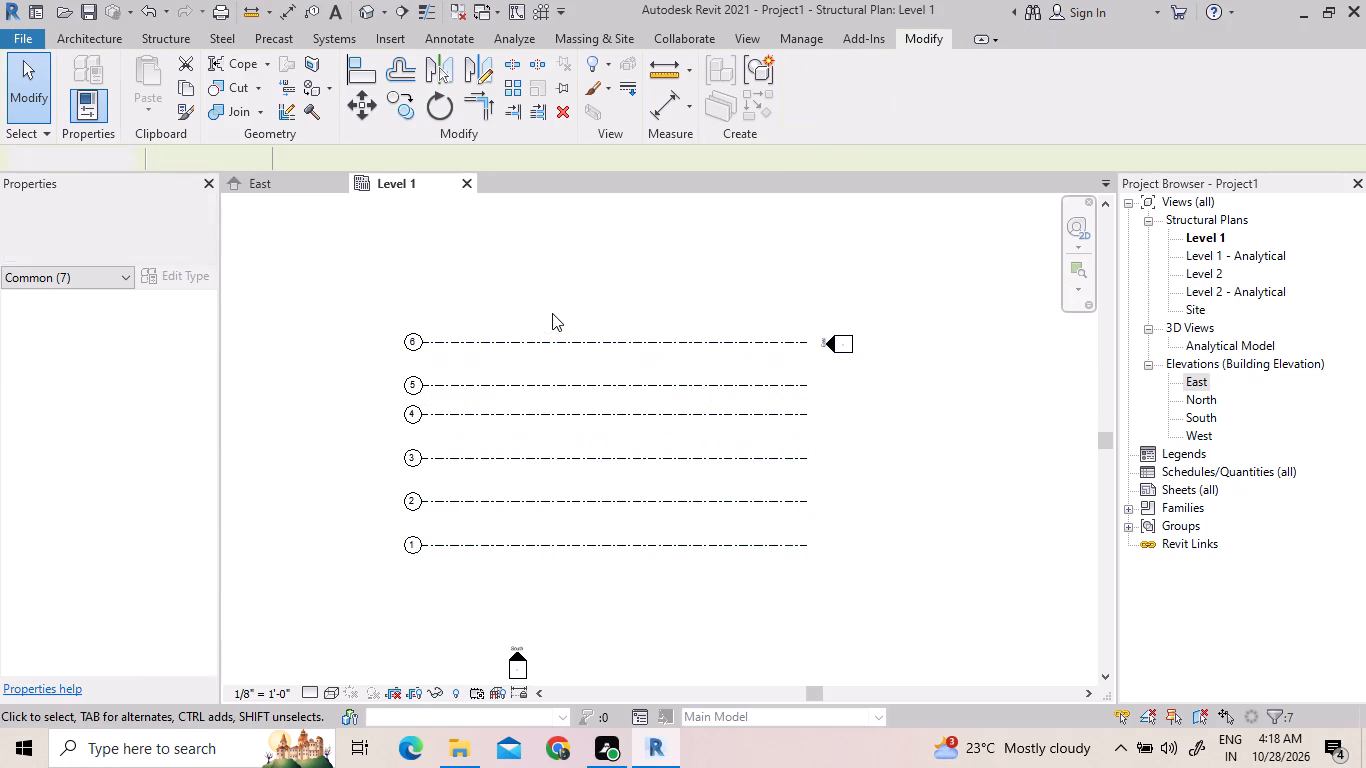
# Ungroup the model groups of grid lines 6, 5, 4, 3 and 2 one at a time.
pyautogui.click(549, 334)
pyautogui.click(549, 340)
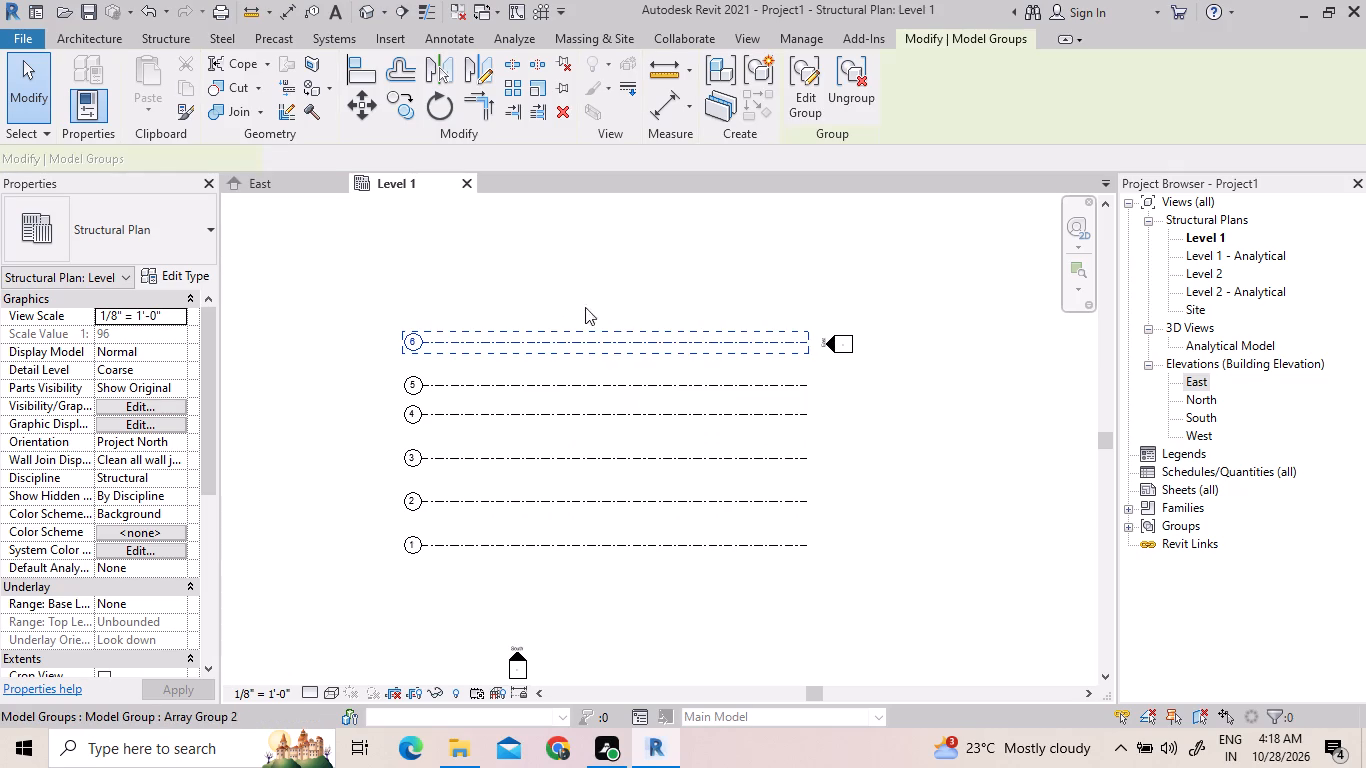
pyautogui.click(869, 94)
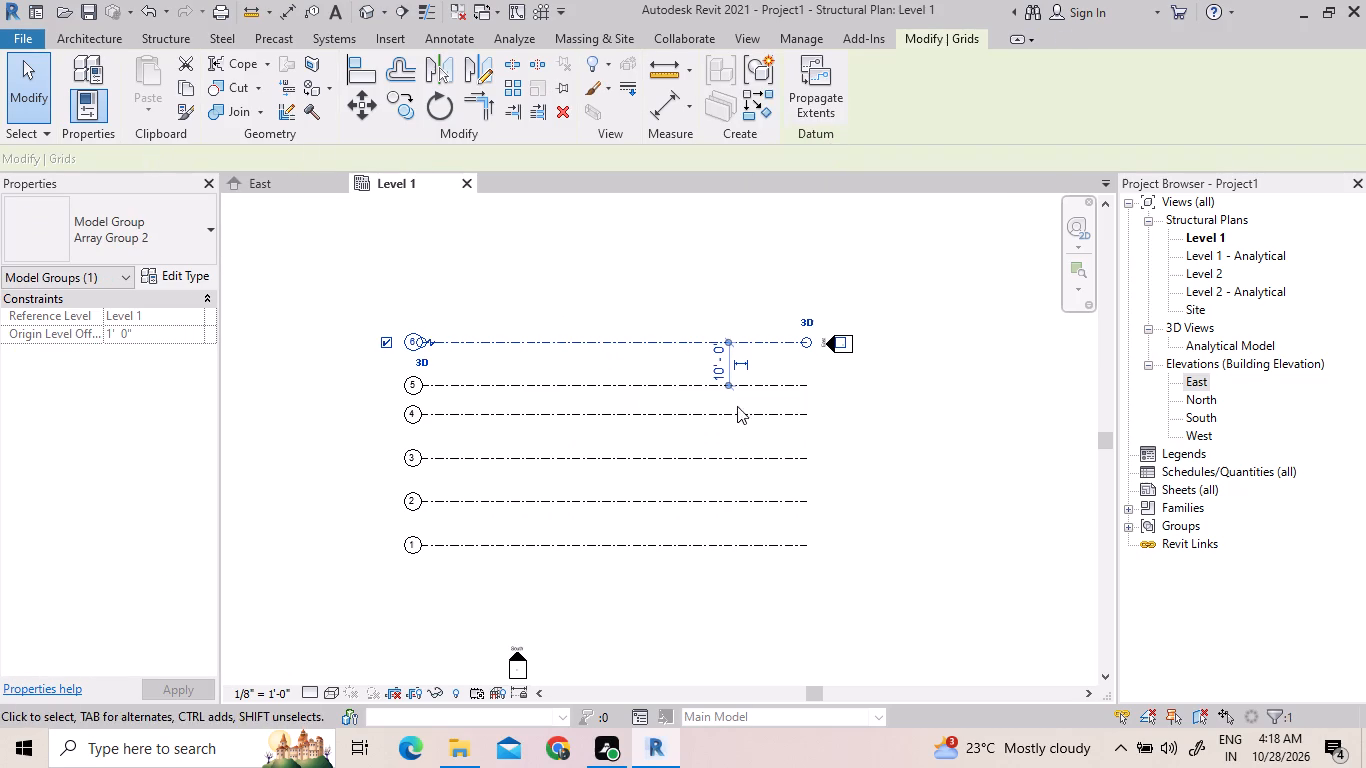
pyautogui.click(745, 383)
pyautogui.click(859, 103)
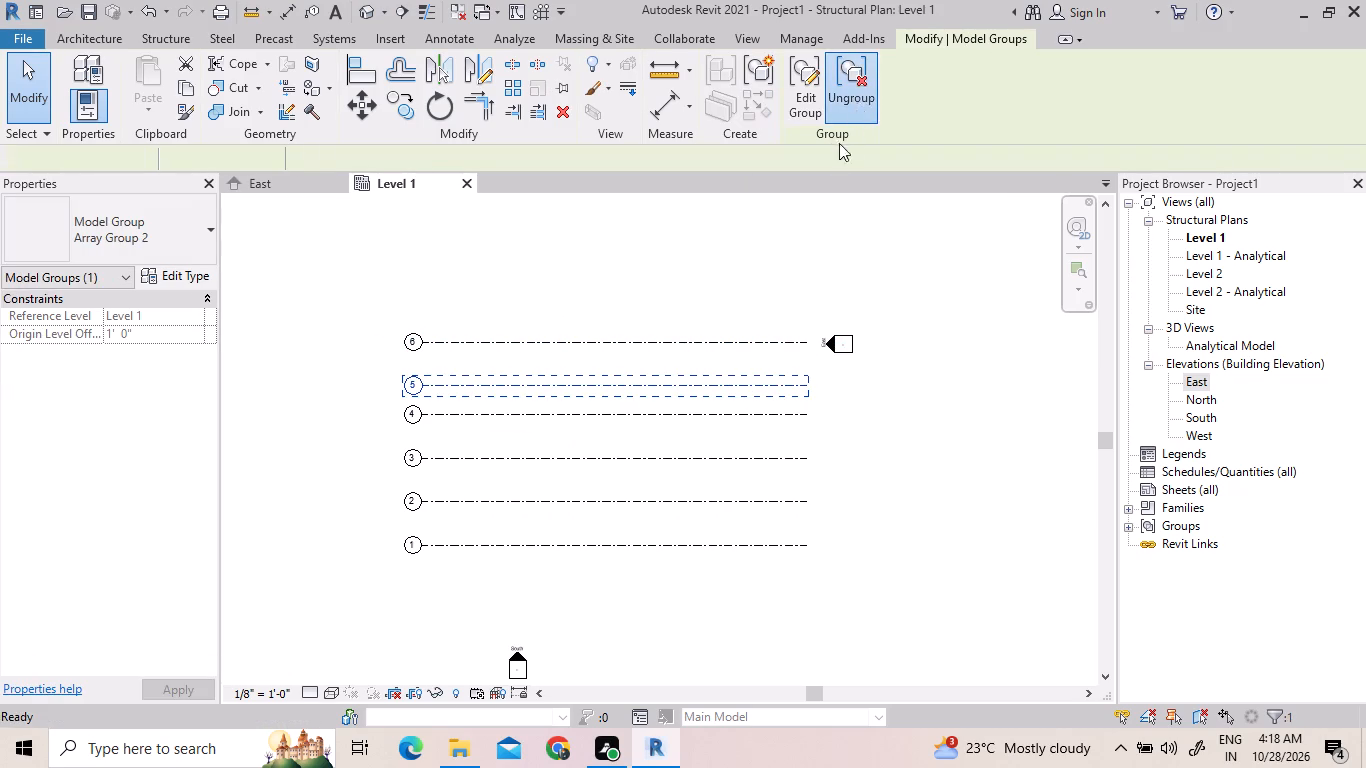
pyautogui.click(776, 417)
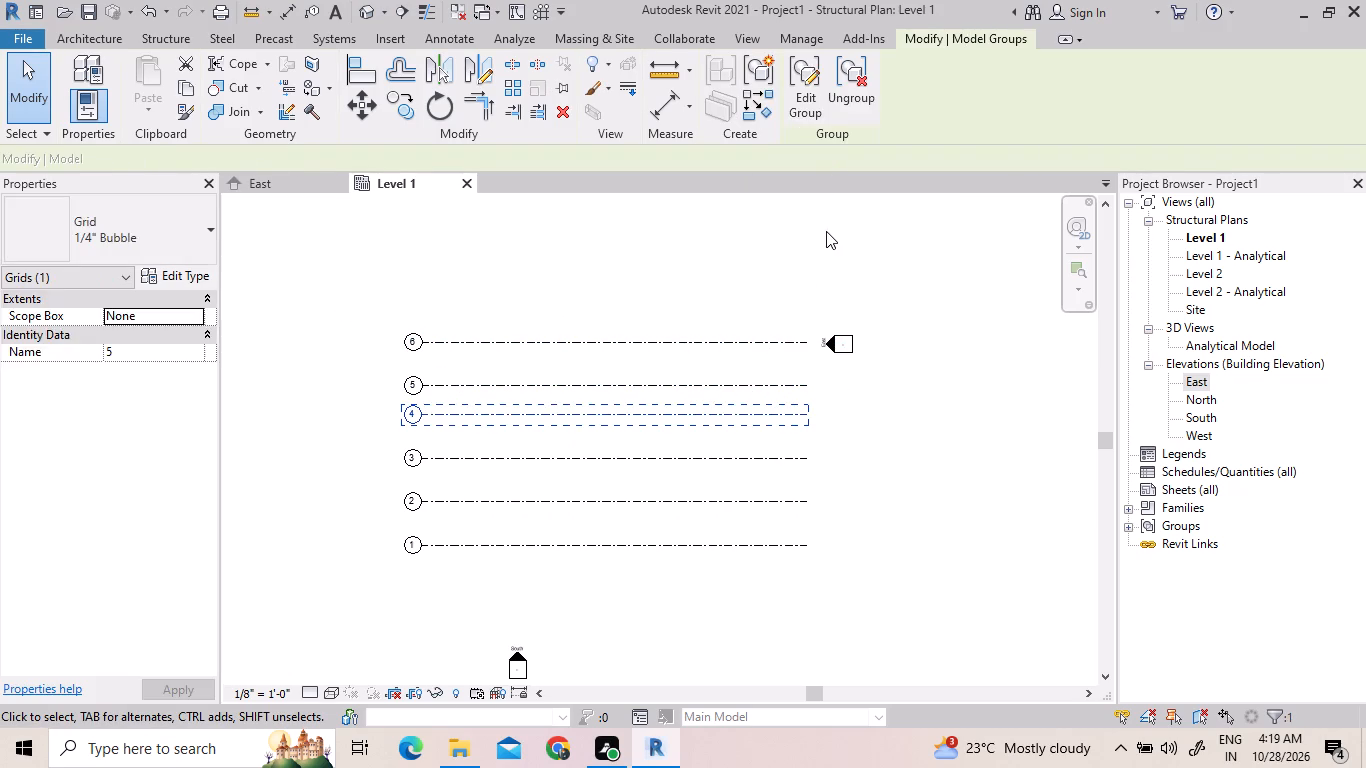
pyautogui.click(832, 85)
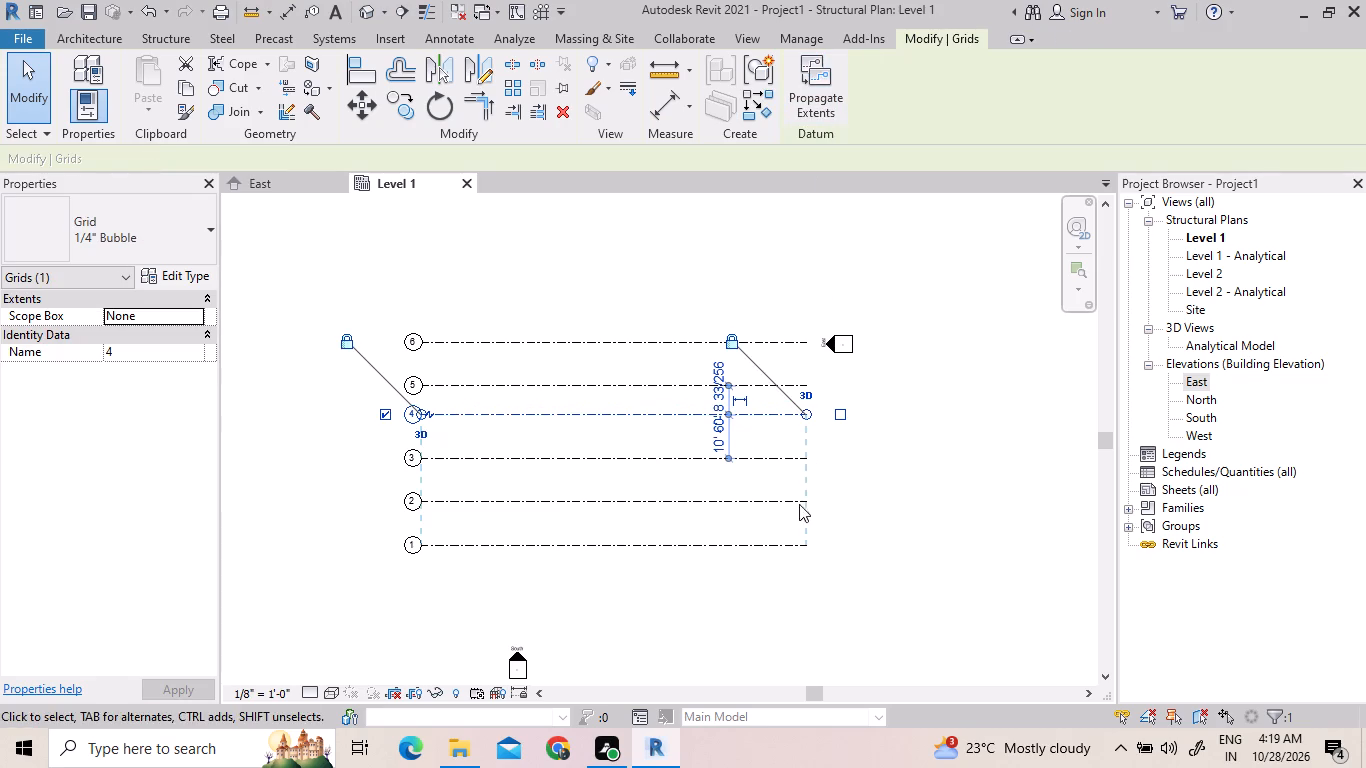
pyautogui.click(781, 459)
pyautogui.click(836, 61)
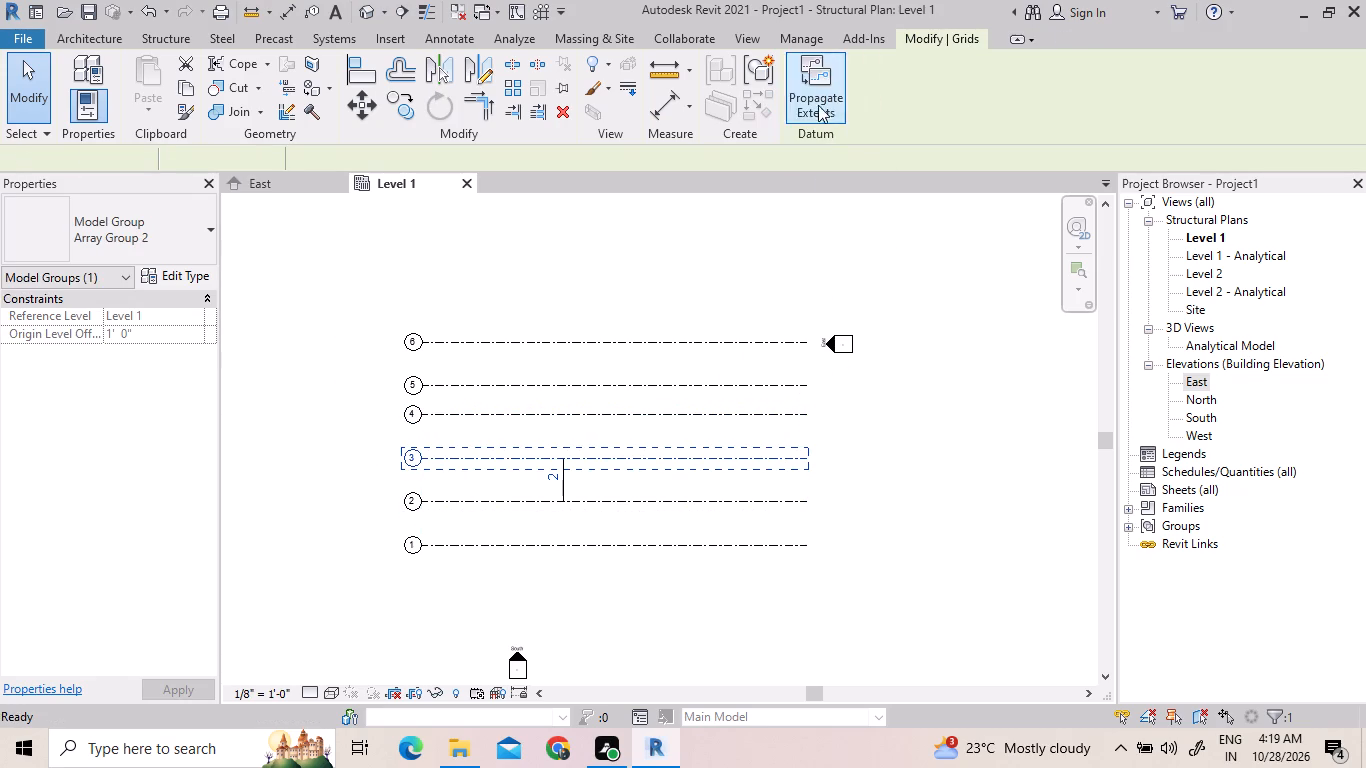
pyautogui.click(652, 500)
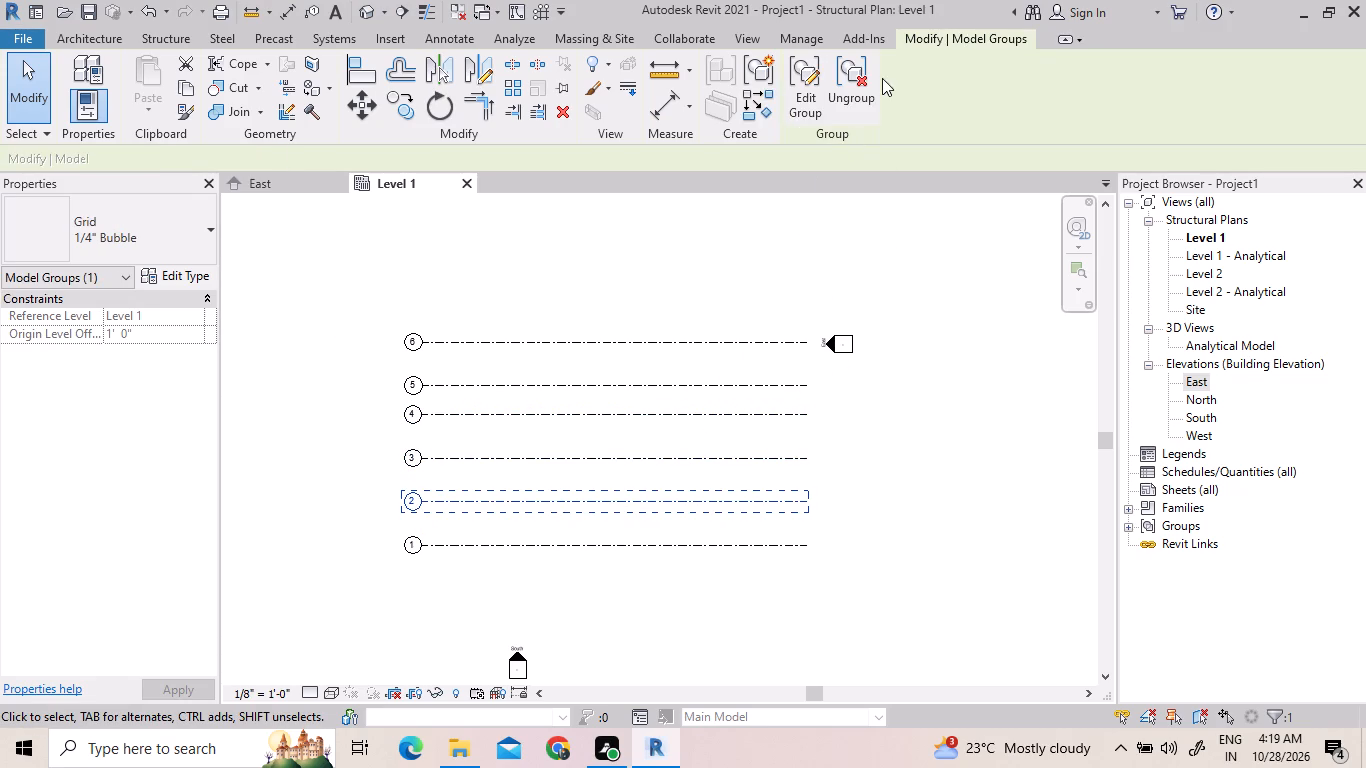
pyautogui.click(840, 79)
pyautogui.click(687, 545)
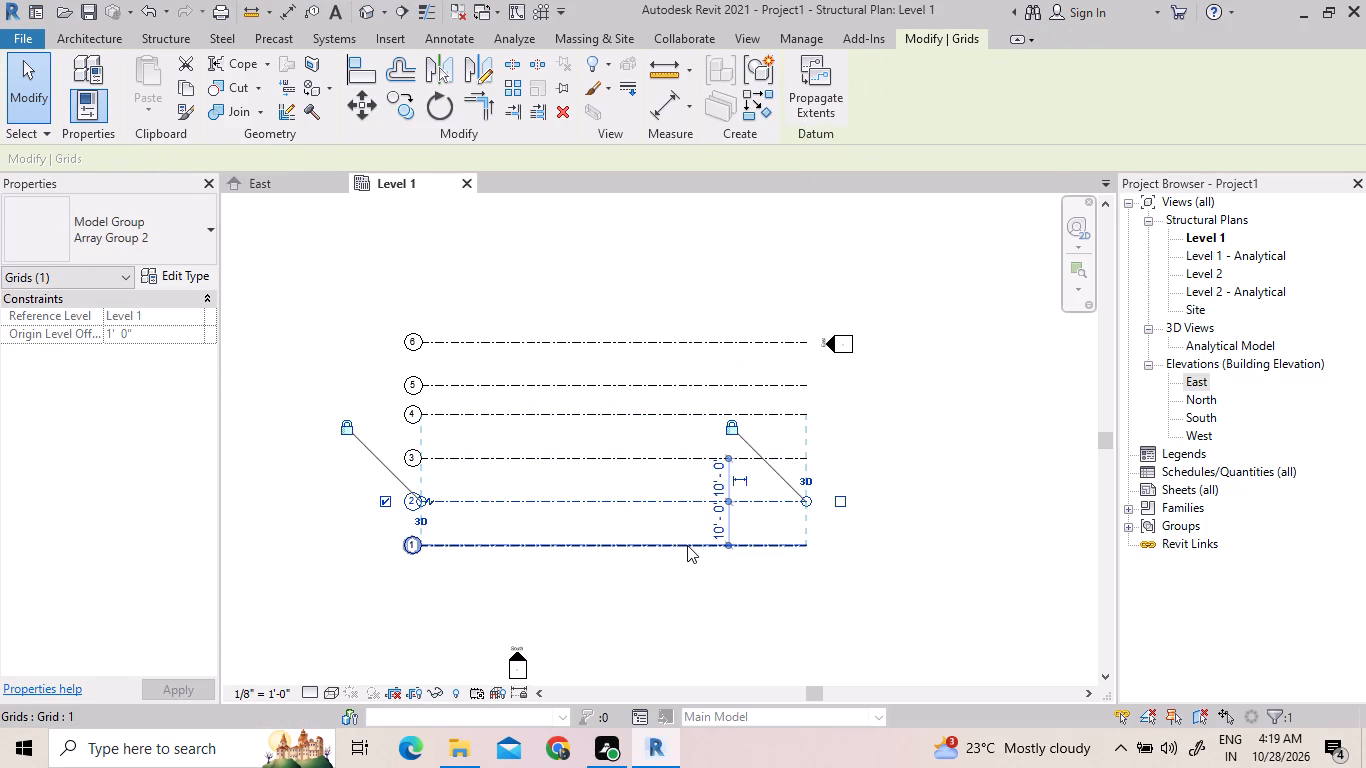
pyautogui.press('Escape')
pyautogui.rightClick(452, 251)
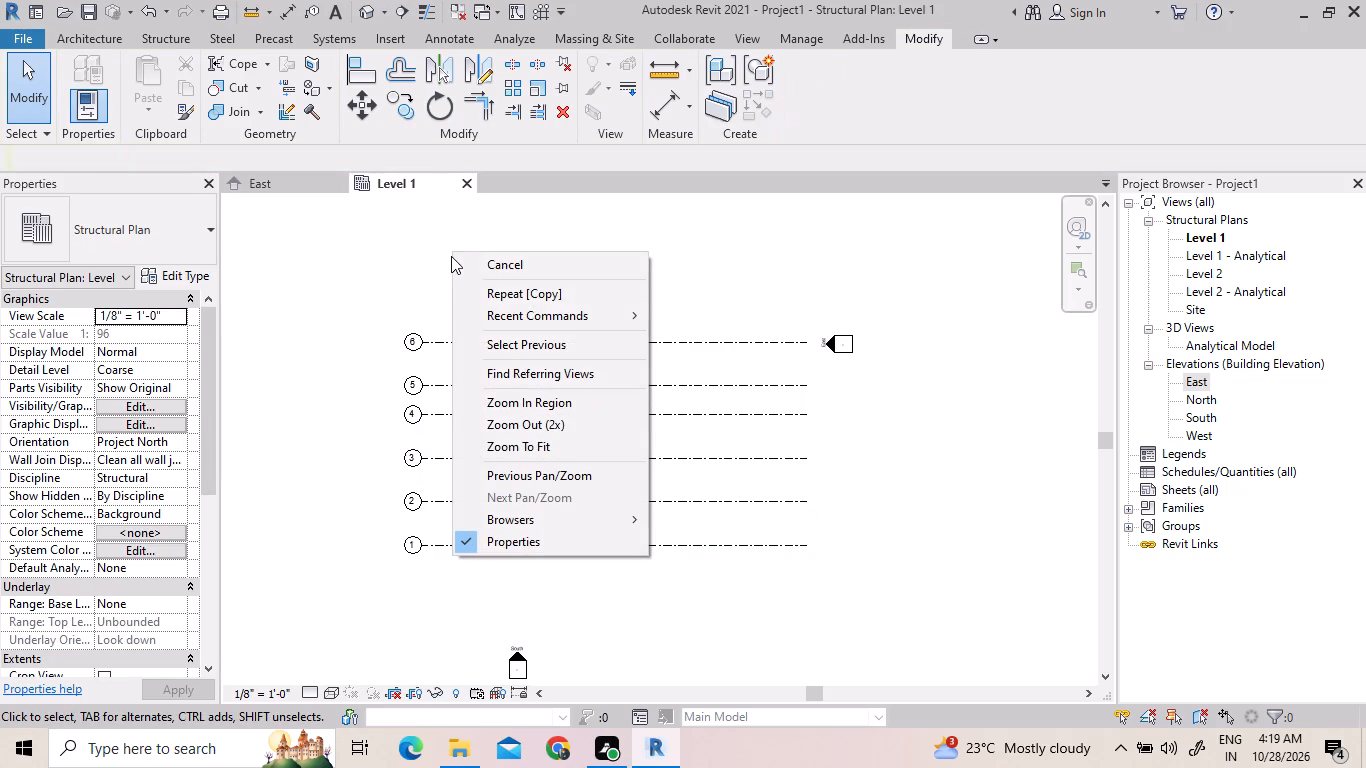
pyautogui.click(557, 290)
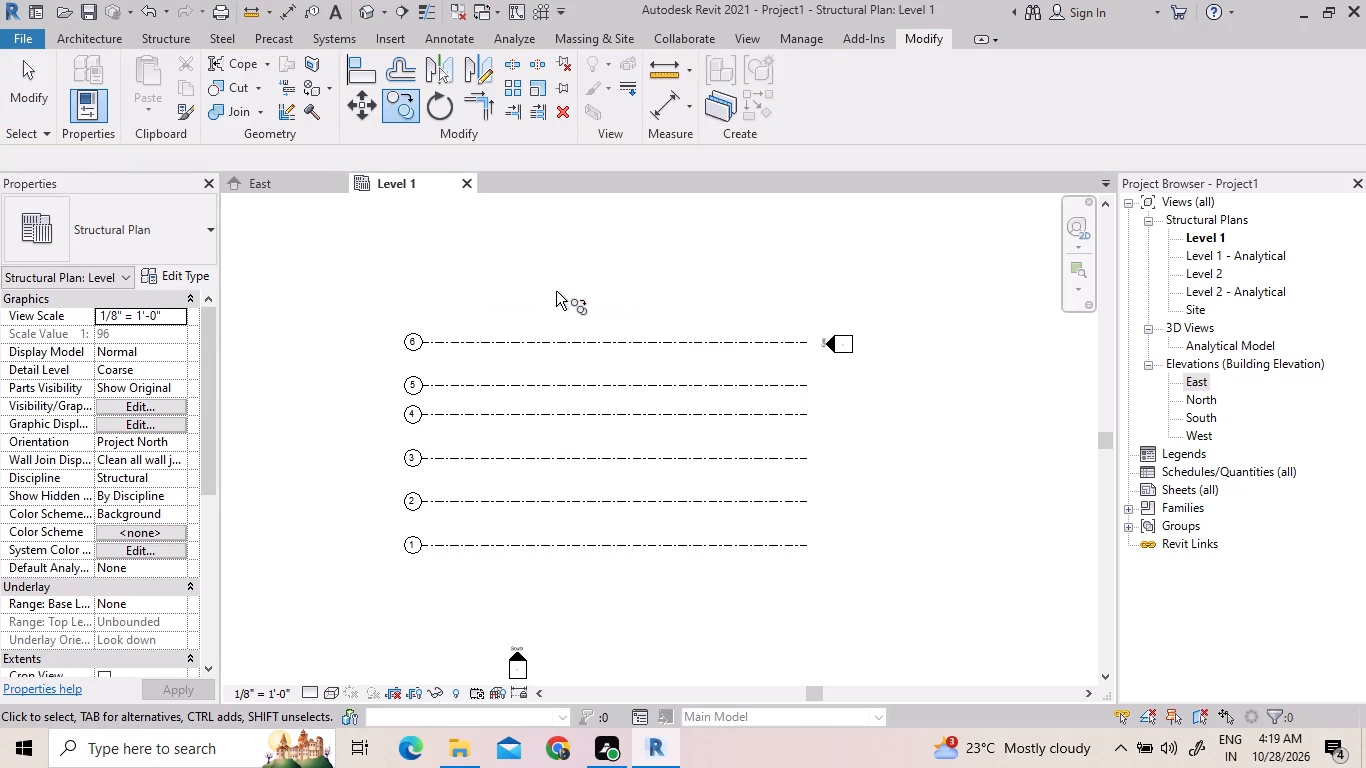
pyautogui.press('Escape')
# Draw a vertical grid line crossing all six horizontal grid lines near their bubble ends, with its bubble north of grid line 6.
pyautogui.rightClick(542, 293)
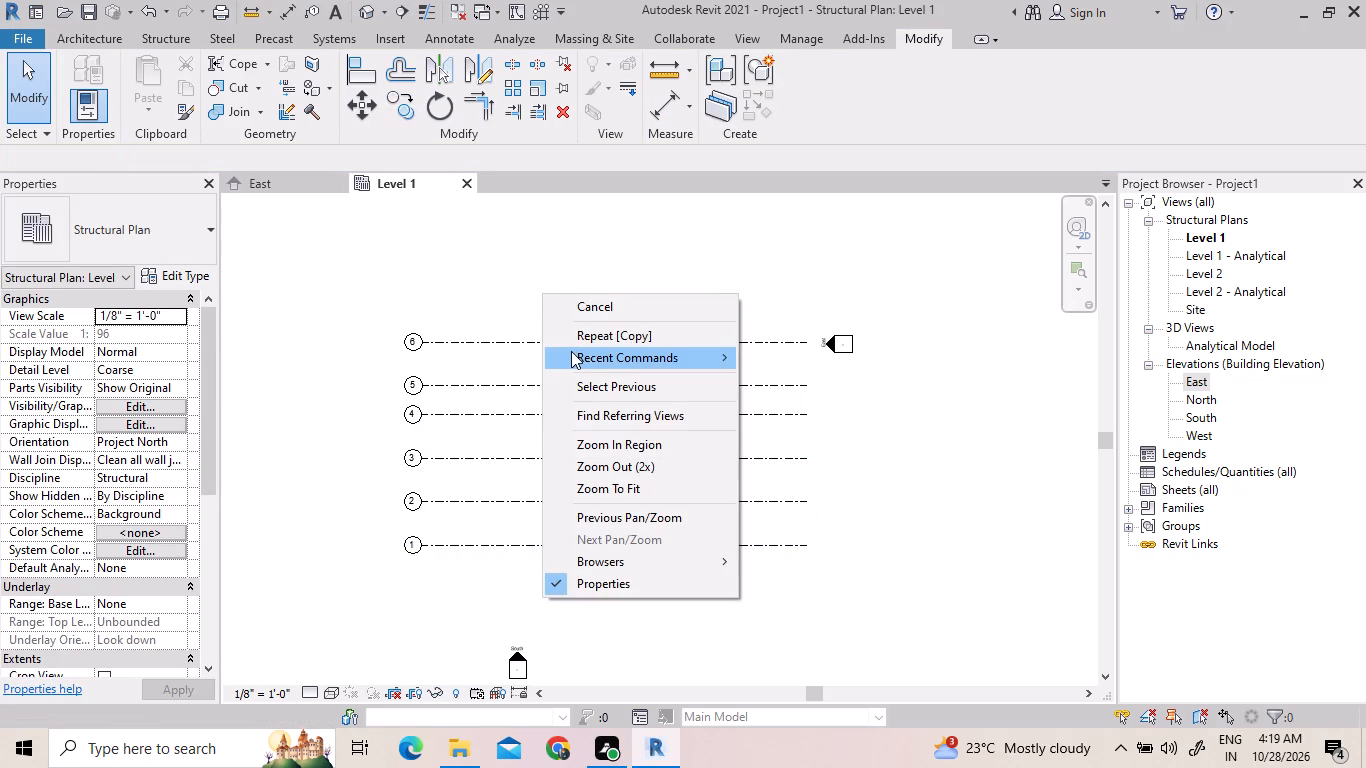
pyautogui.click(571, 351)
pyautogui.click(831, 396)
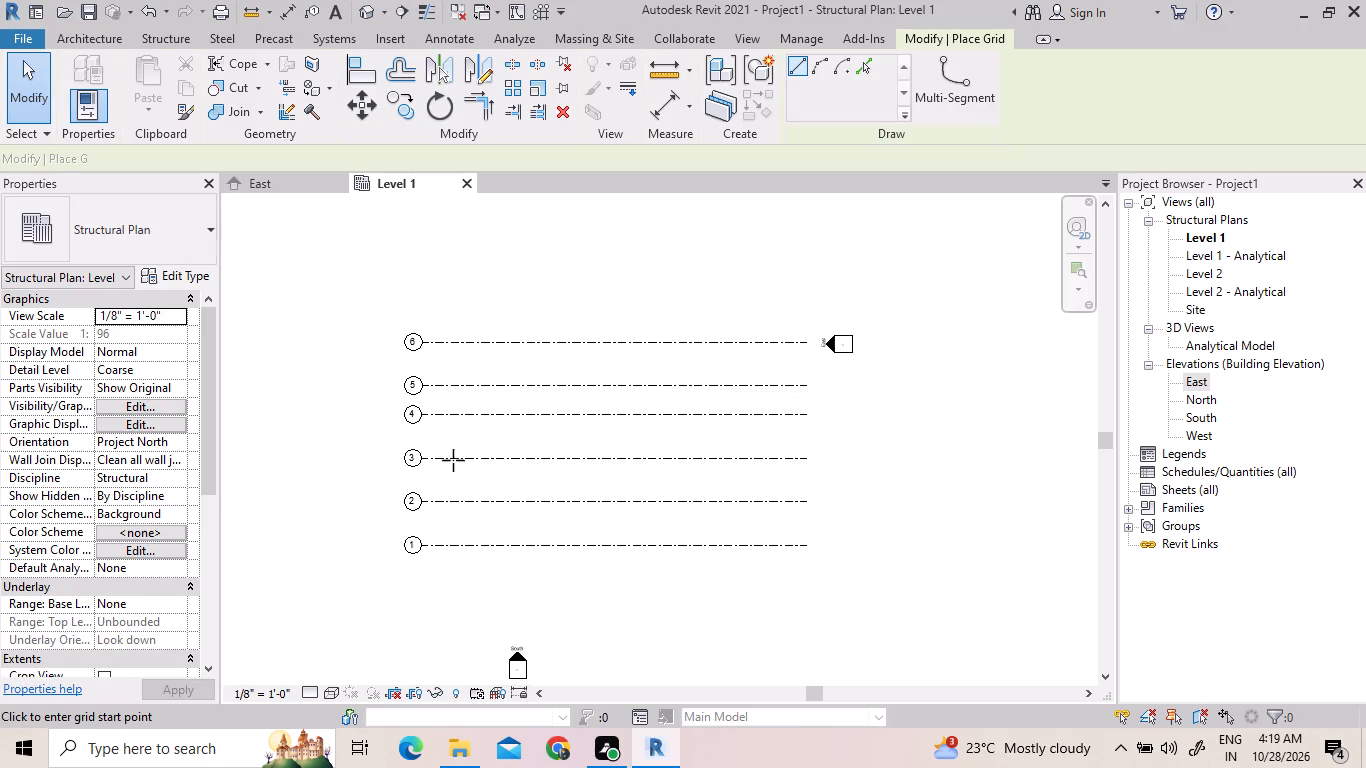
pyautogui.moveTo(462, 583); pyautogui.dragTo(472, 461)
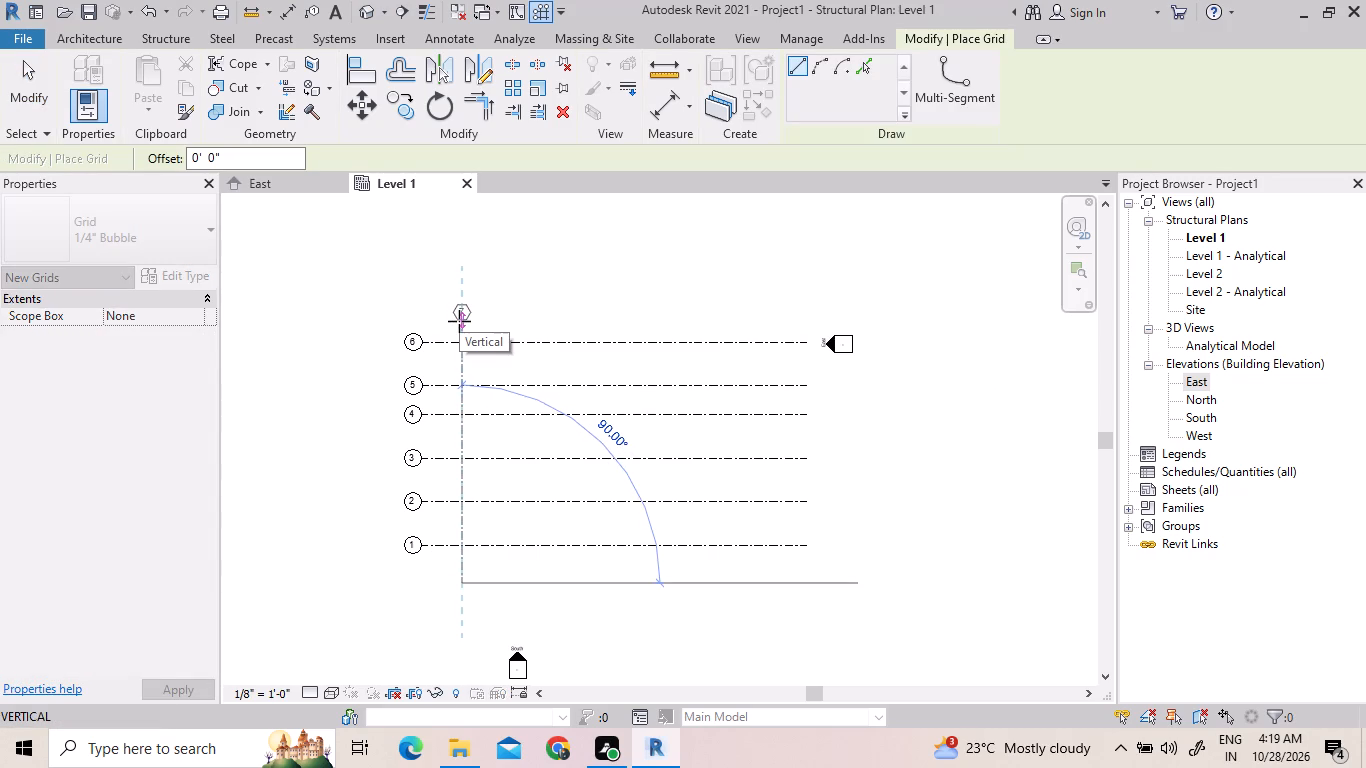
pyautogui.click(468, 269)
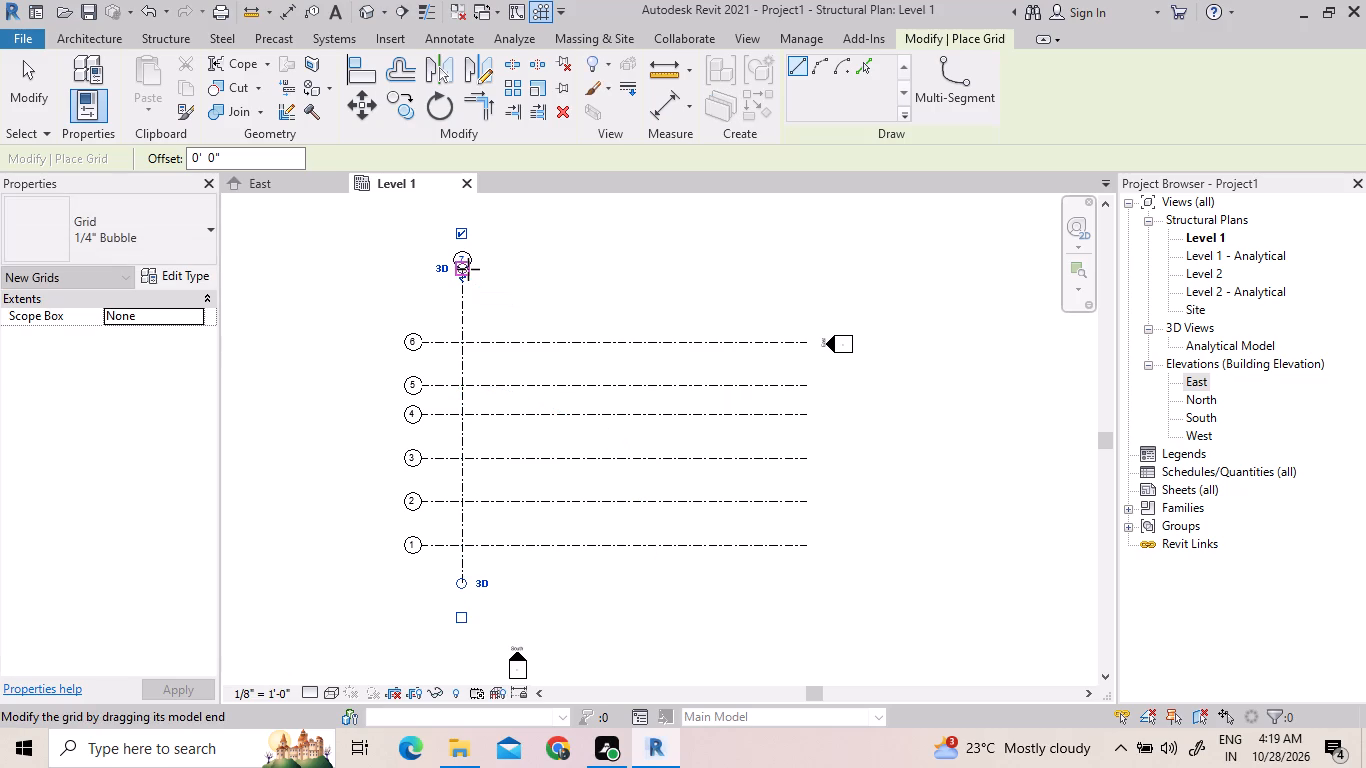
# Start arraying the new vertical grid line toward the east.
pyautogui.click(520, 96)
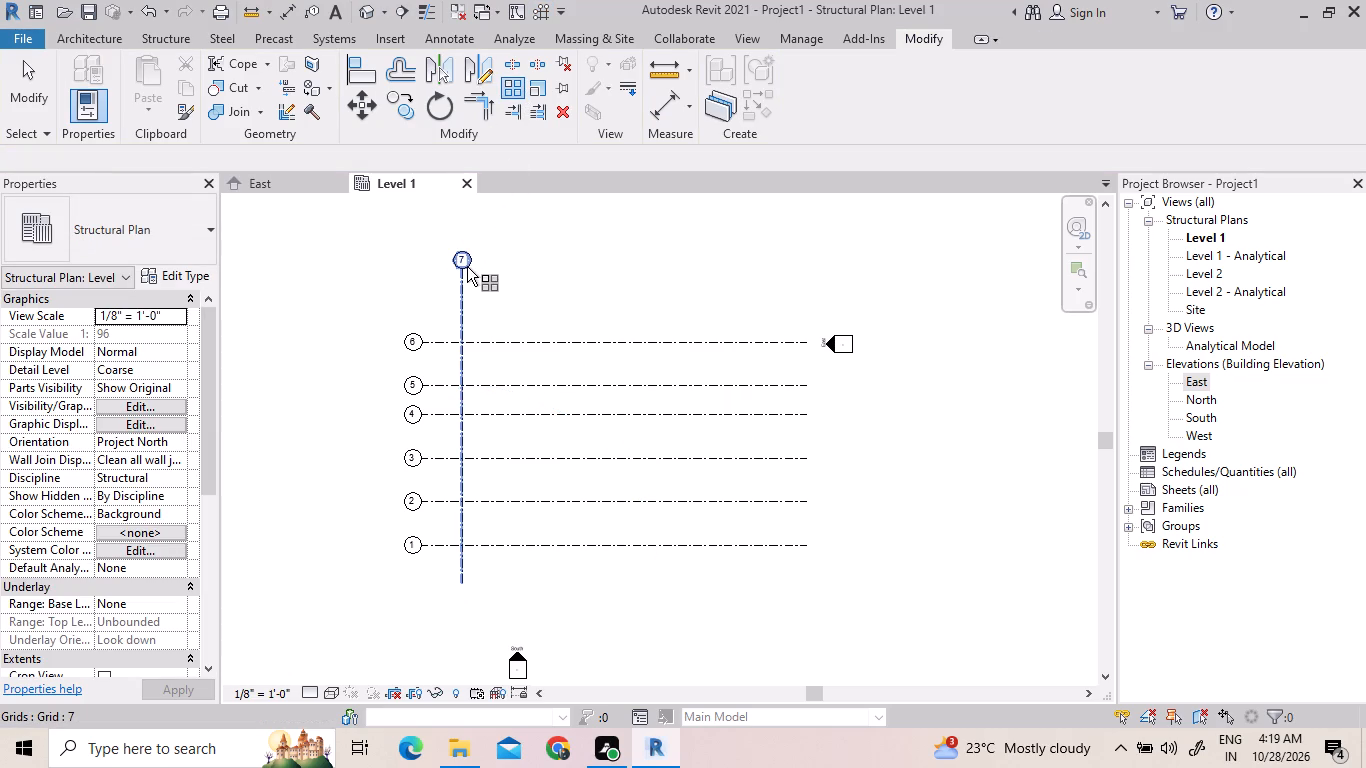
pyautogui.moveTo(463, 261); pyautogui.dragTo(548, 266)
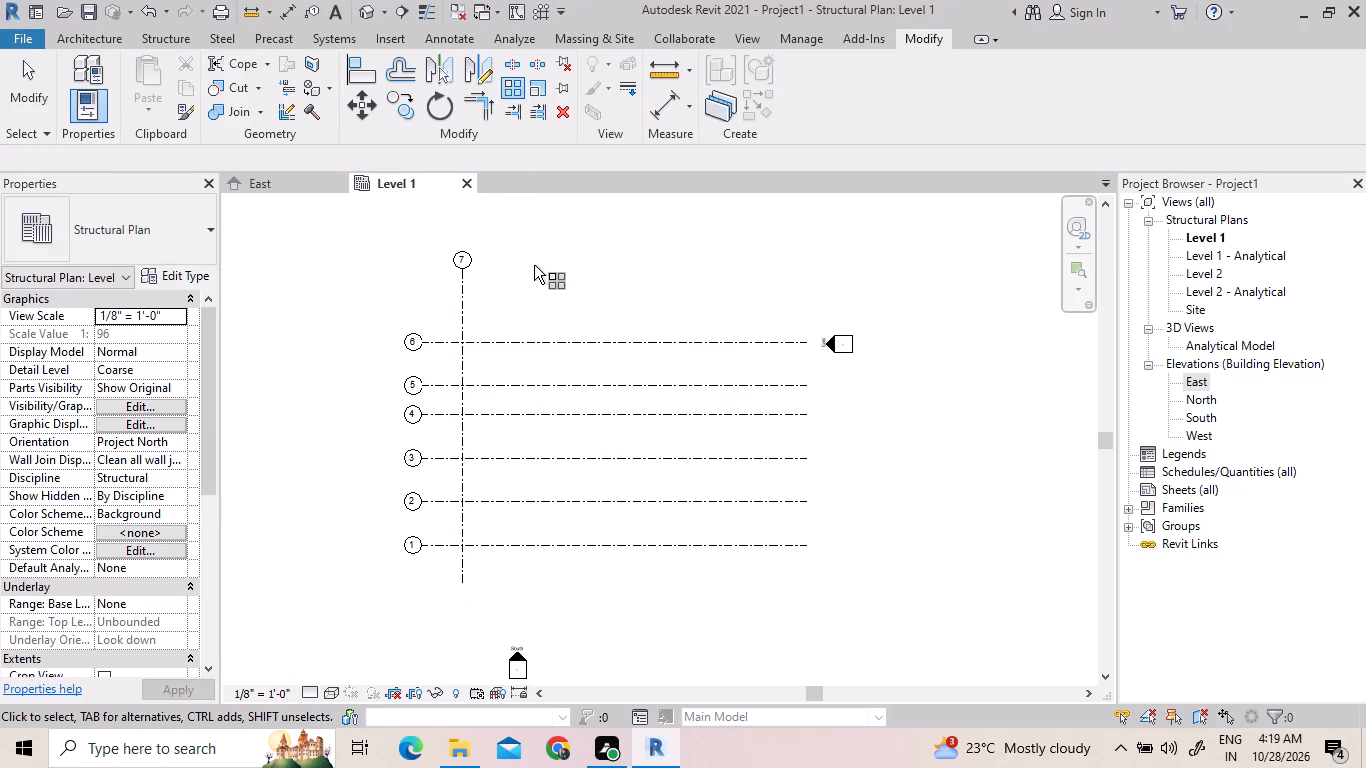
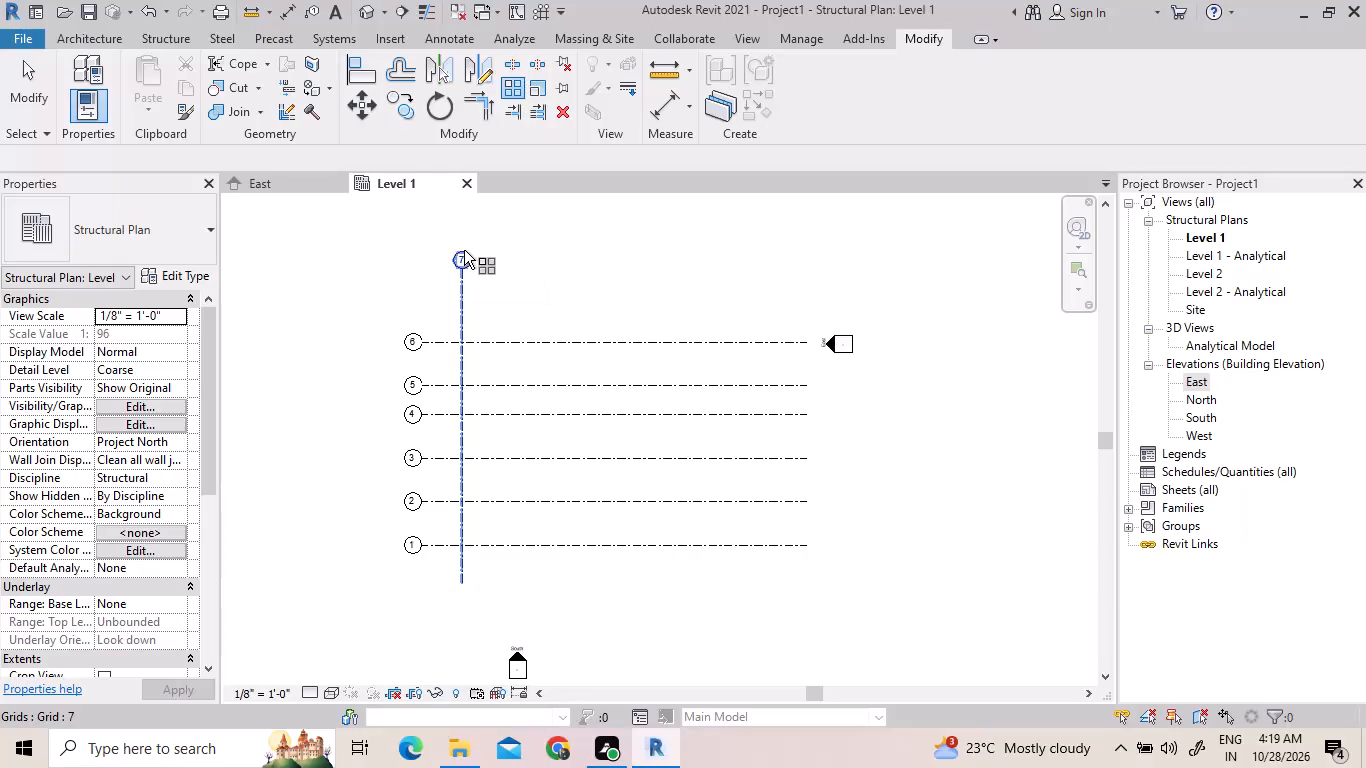
# Array vertical grid line 7 as two ungrouped items, with the last one 10' to the east.
pyautogui.rightClick(465, 250)
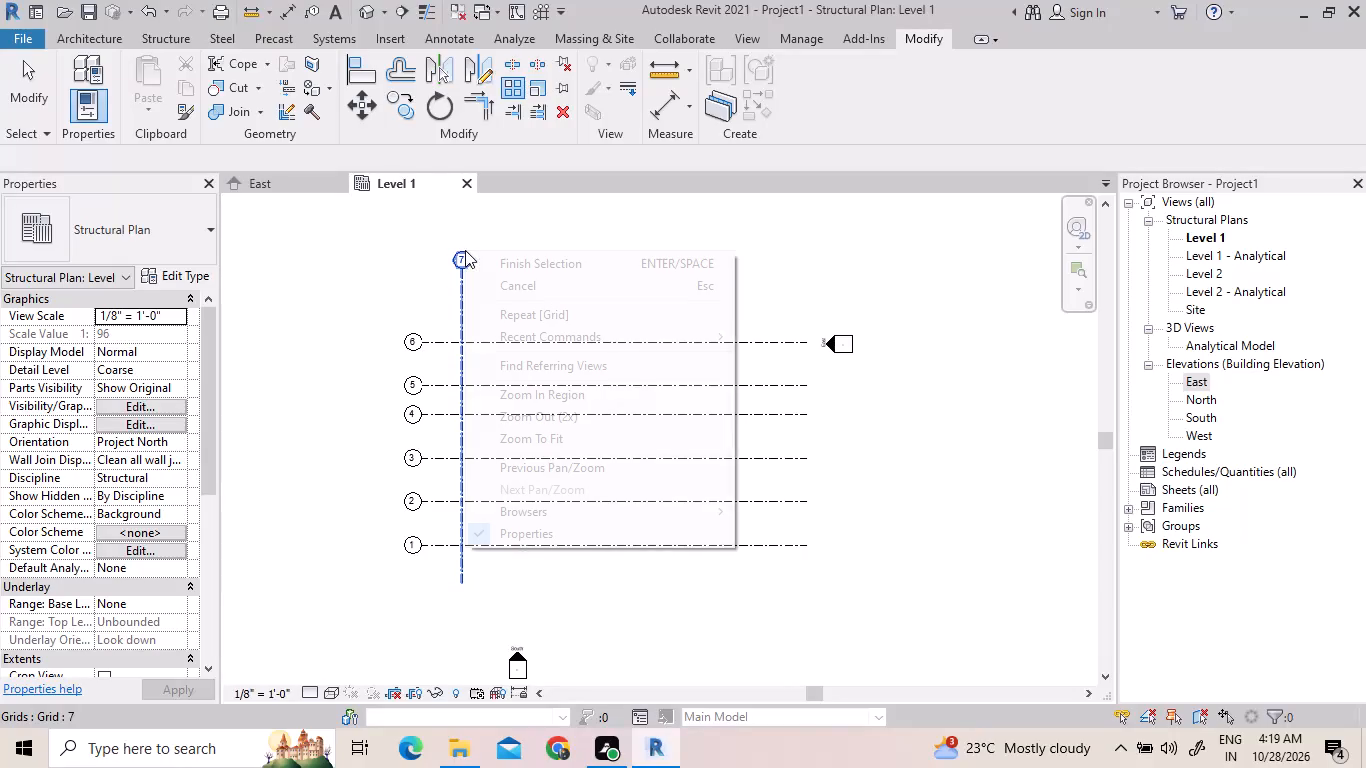
pyautogui.click(491, 272)
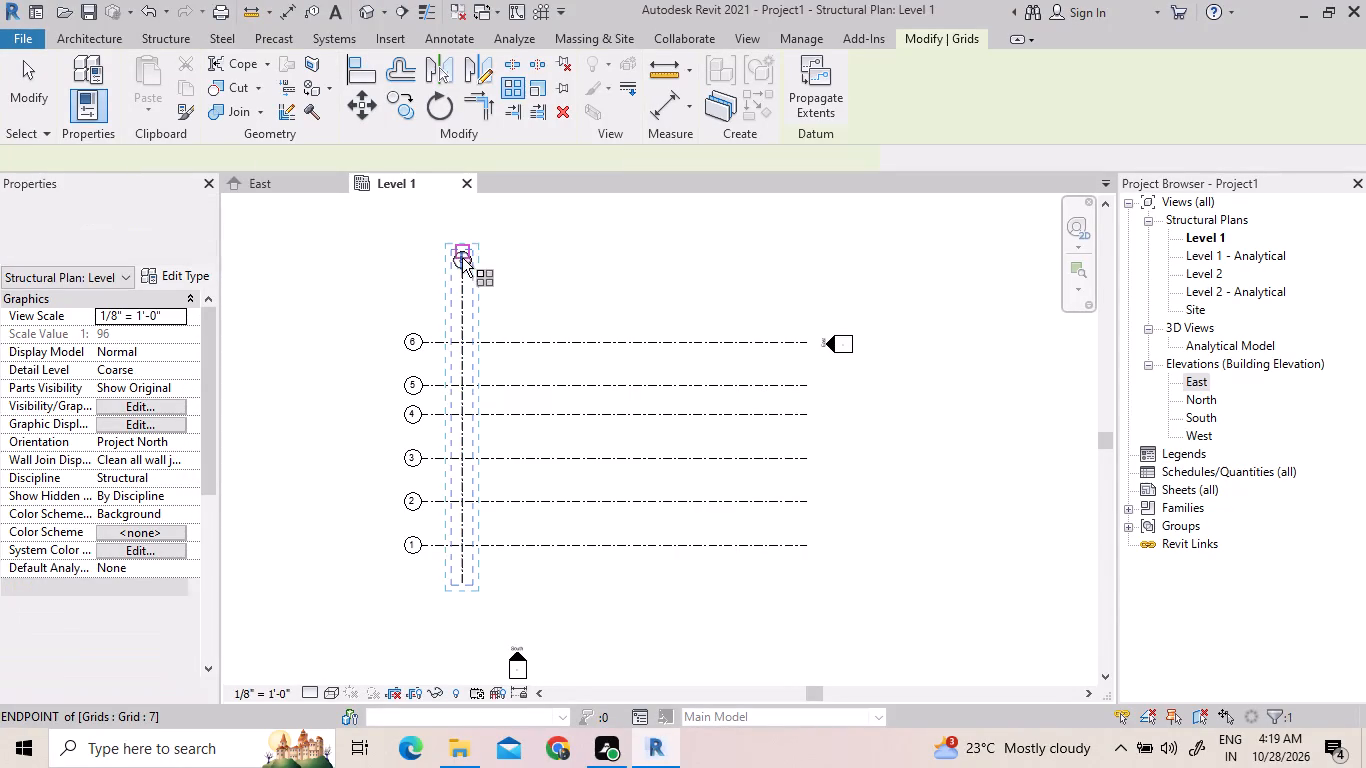
pyautogui.click(461, 258)
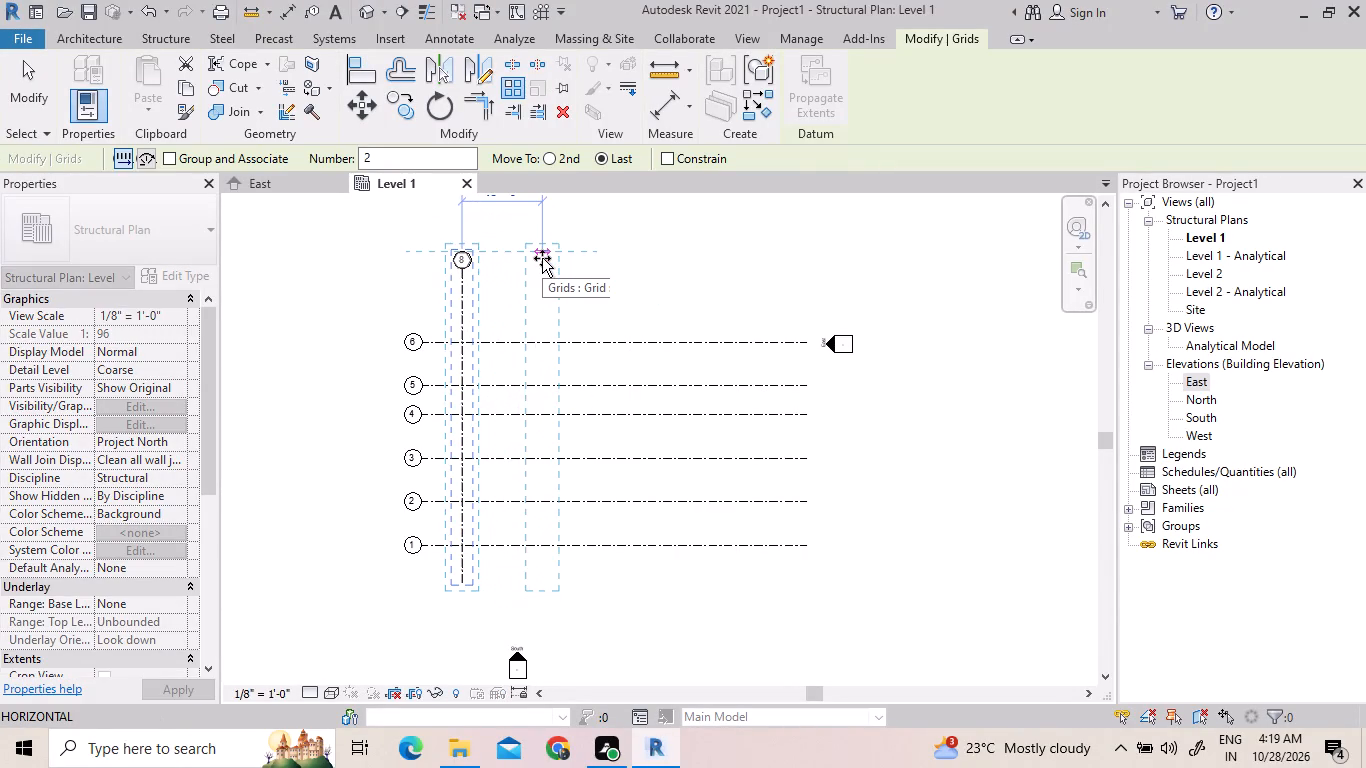
pyautogui.write("10'")
pyautogui.press('Return')
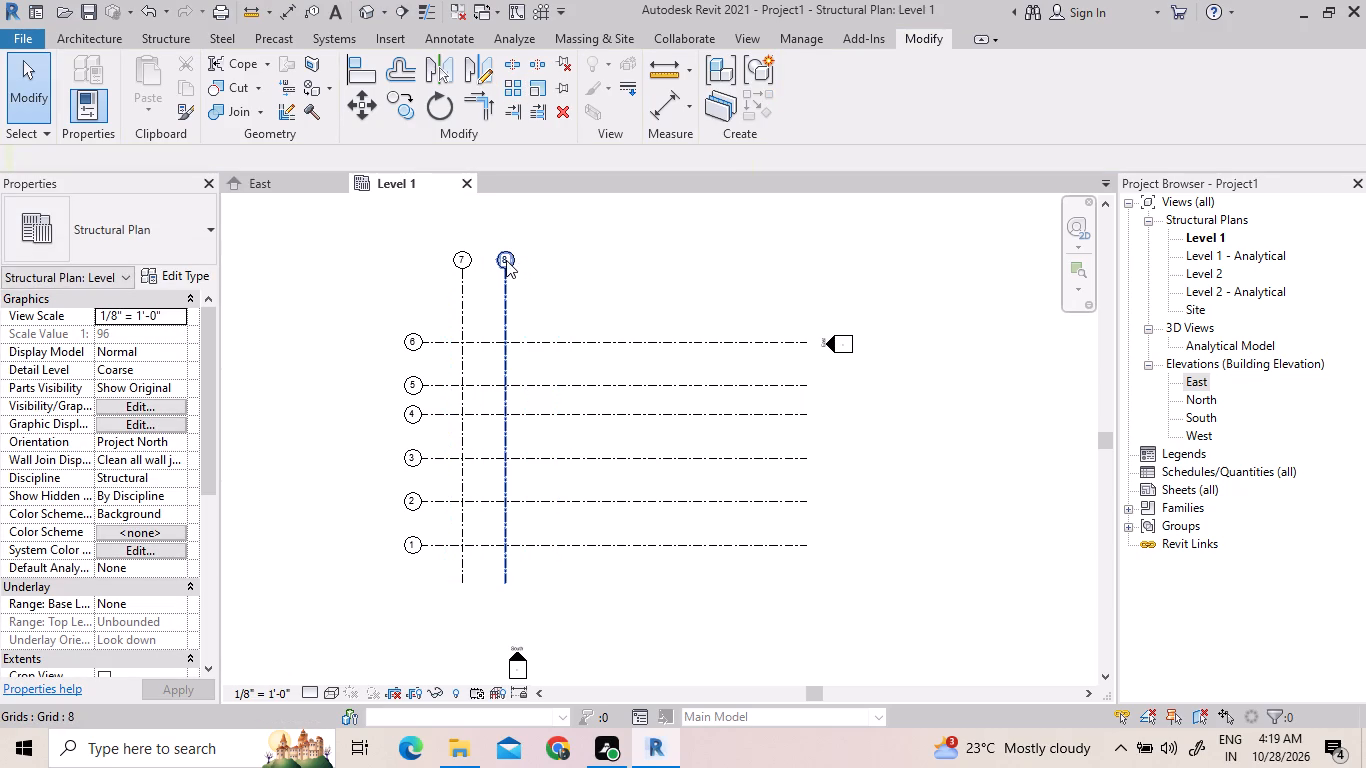
# Array vertical grid line 8 as three ungrouped items, with the last one 10' to the east.
pyautogui.click(506, 260)
pyautogui.rightClick(506, 260)
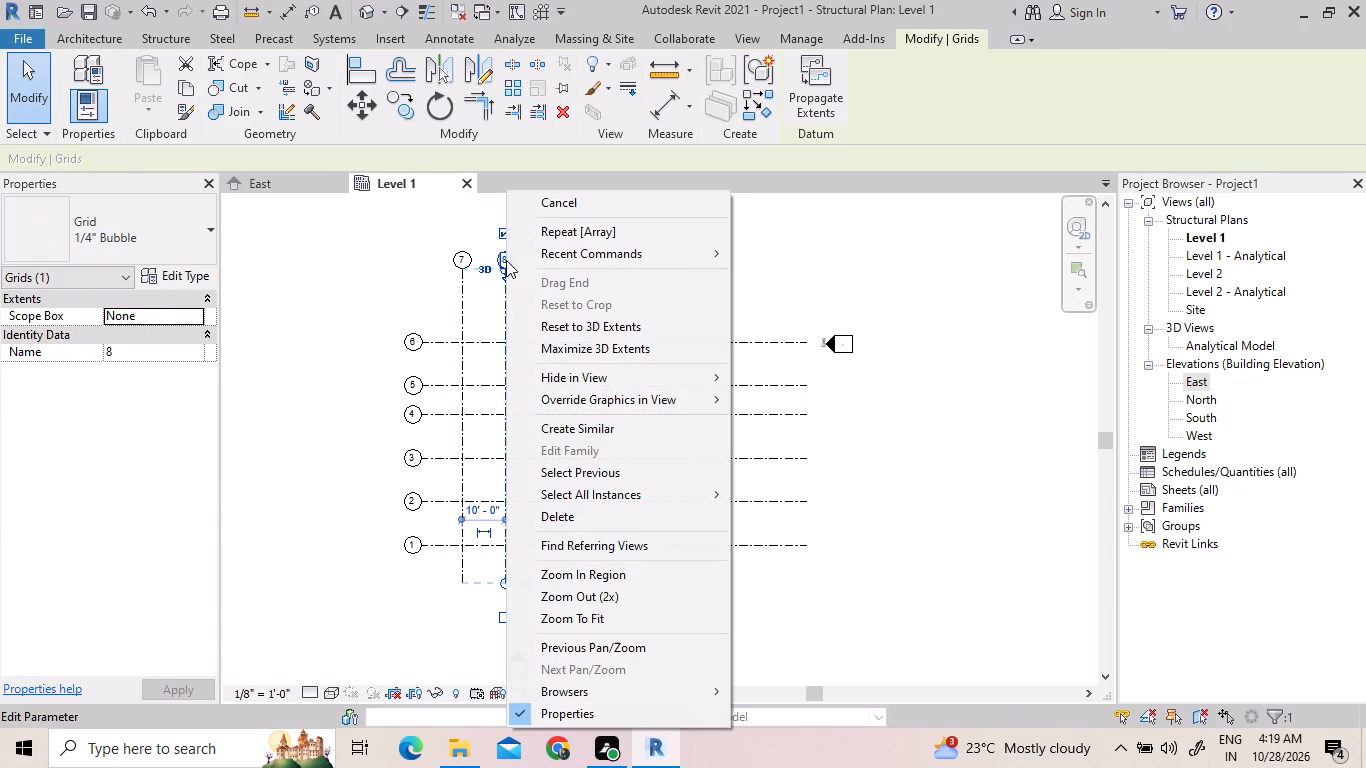
pyautogui.click(561, 253)
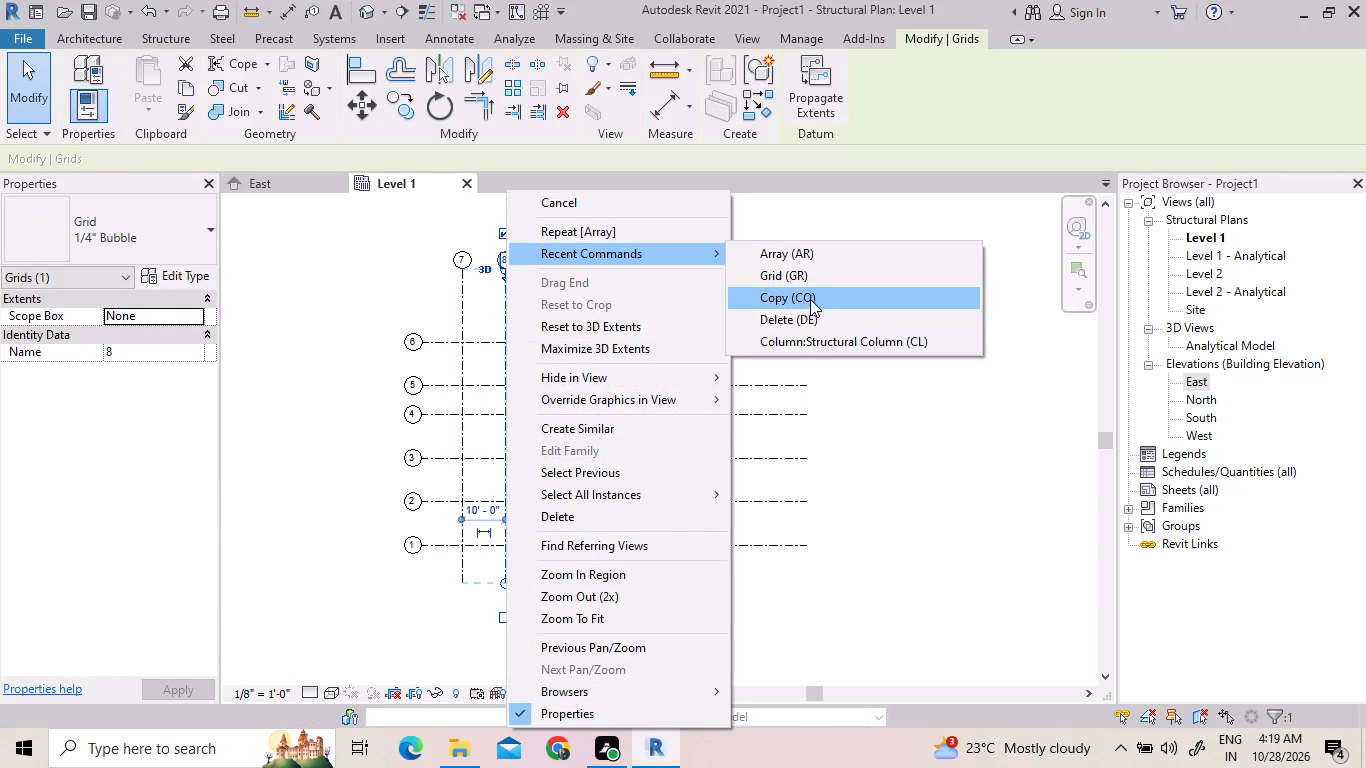
pyautogui.click(794, 249)
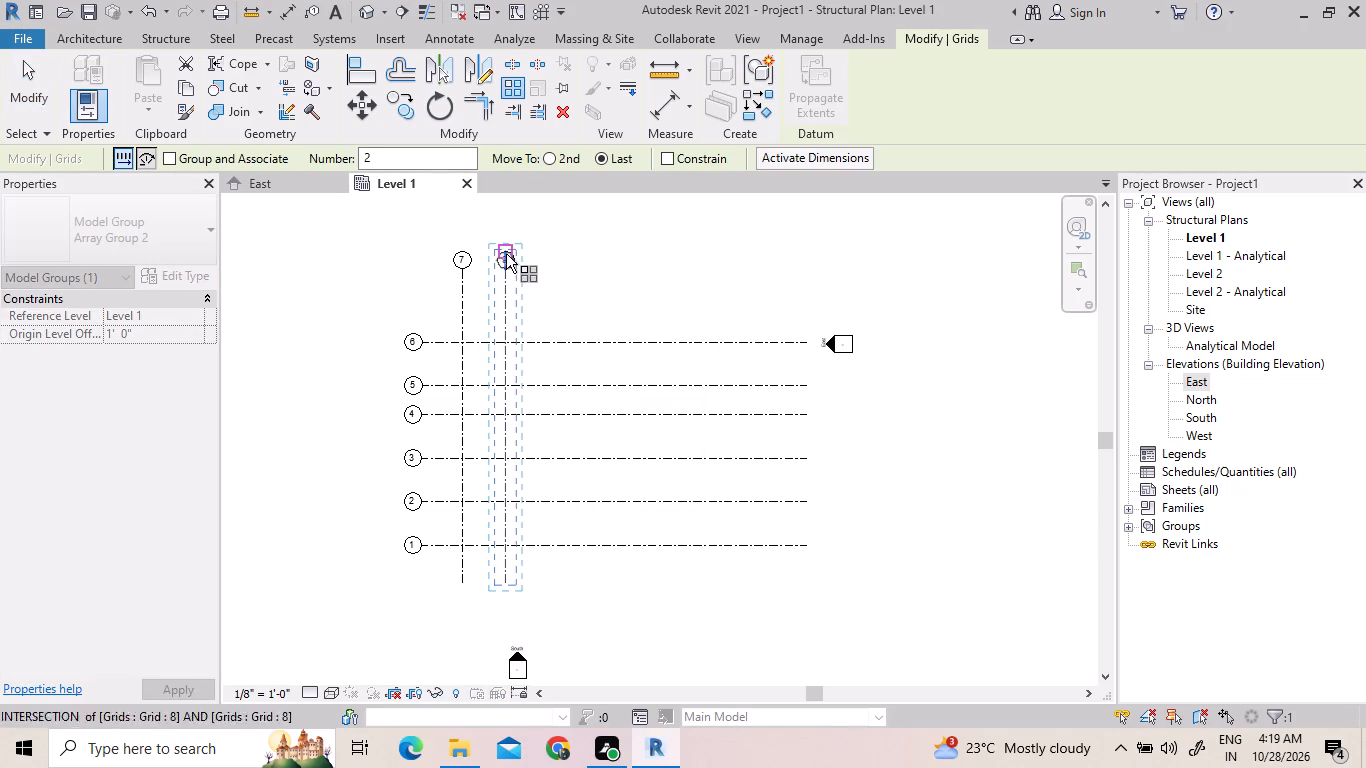
pyautogui.rightClick(506, 253)
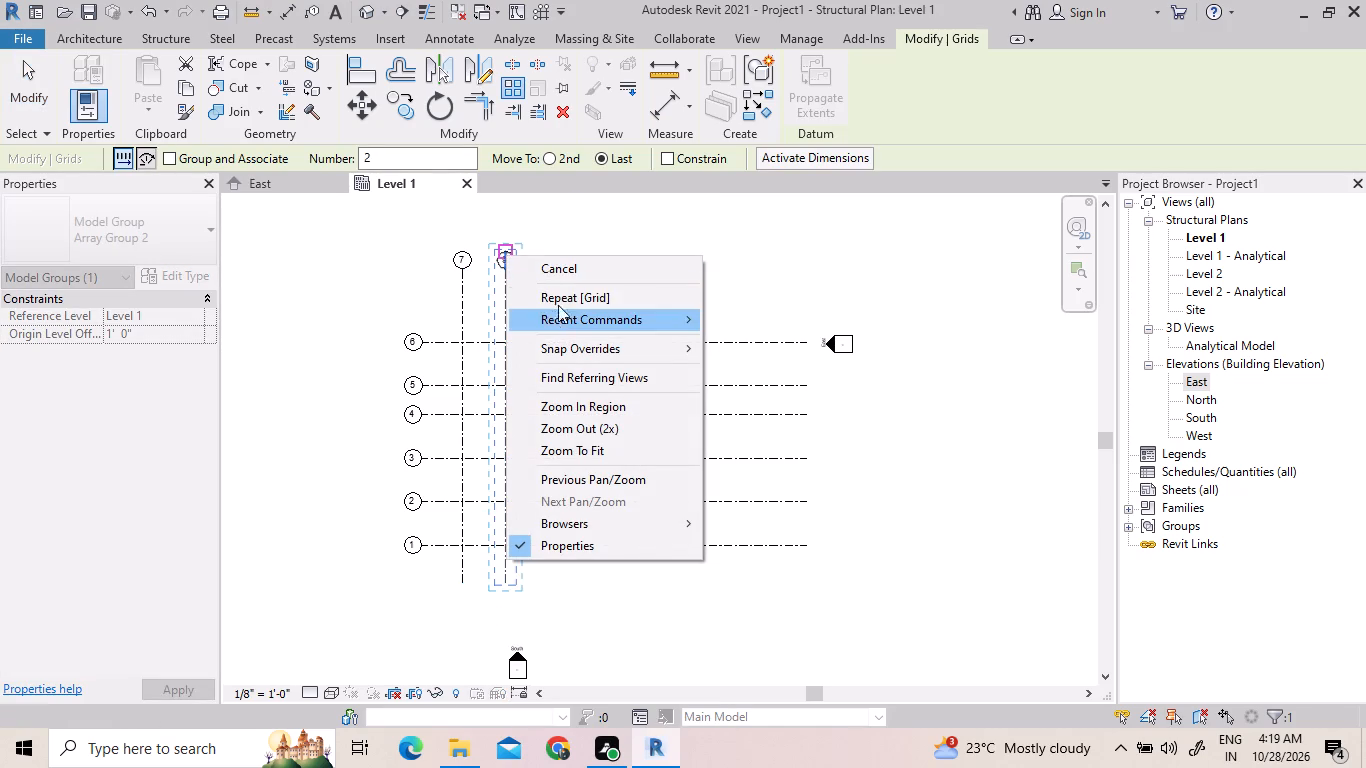
pyautogui.click(387, 154)
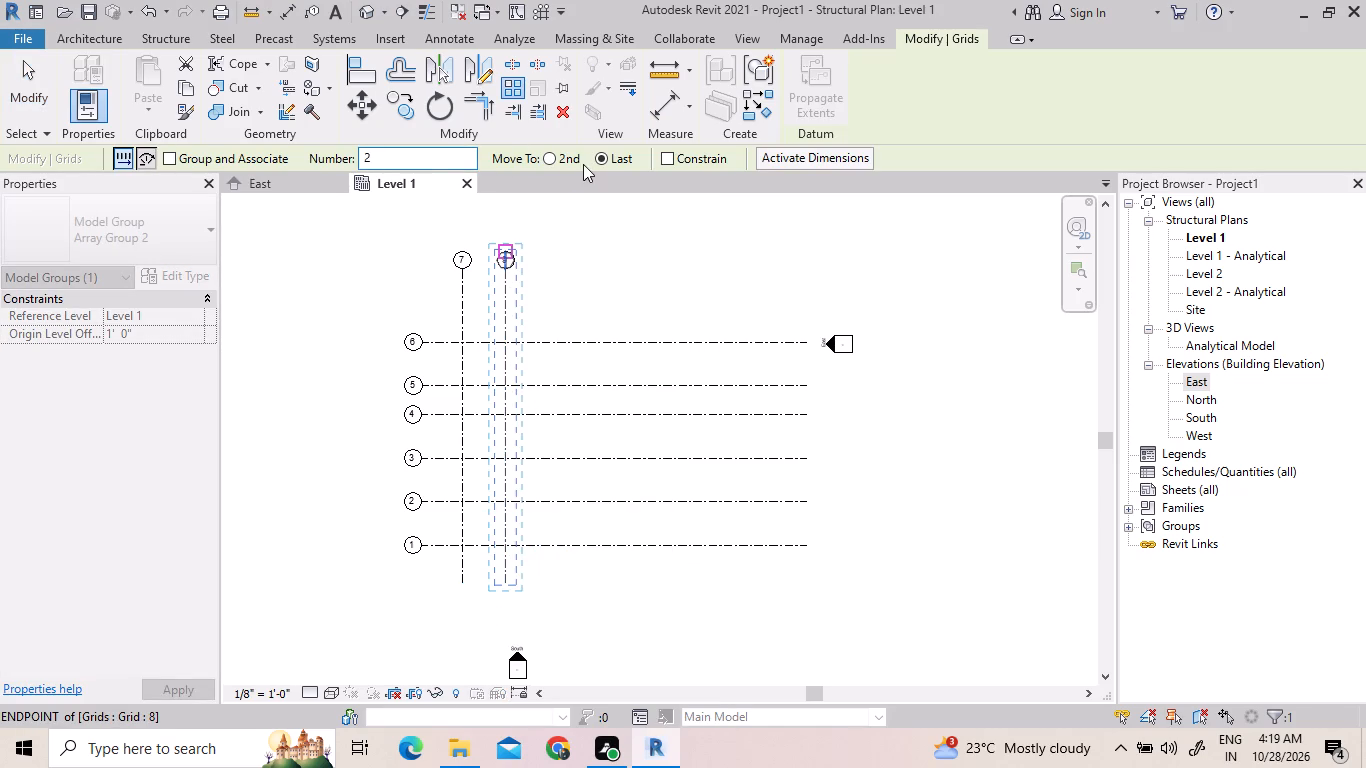
pyautogui.press('BackSpace')
pyautogui.press('3')
pyautogui.press('Return')
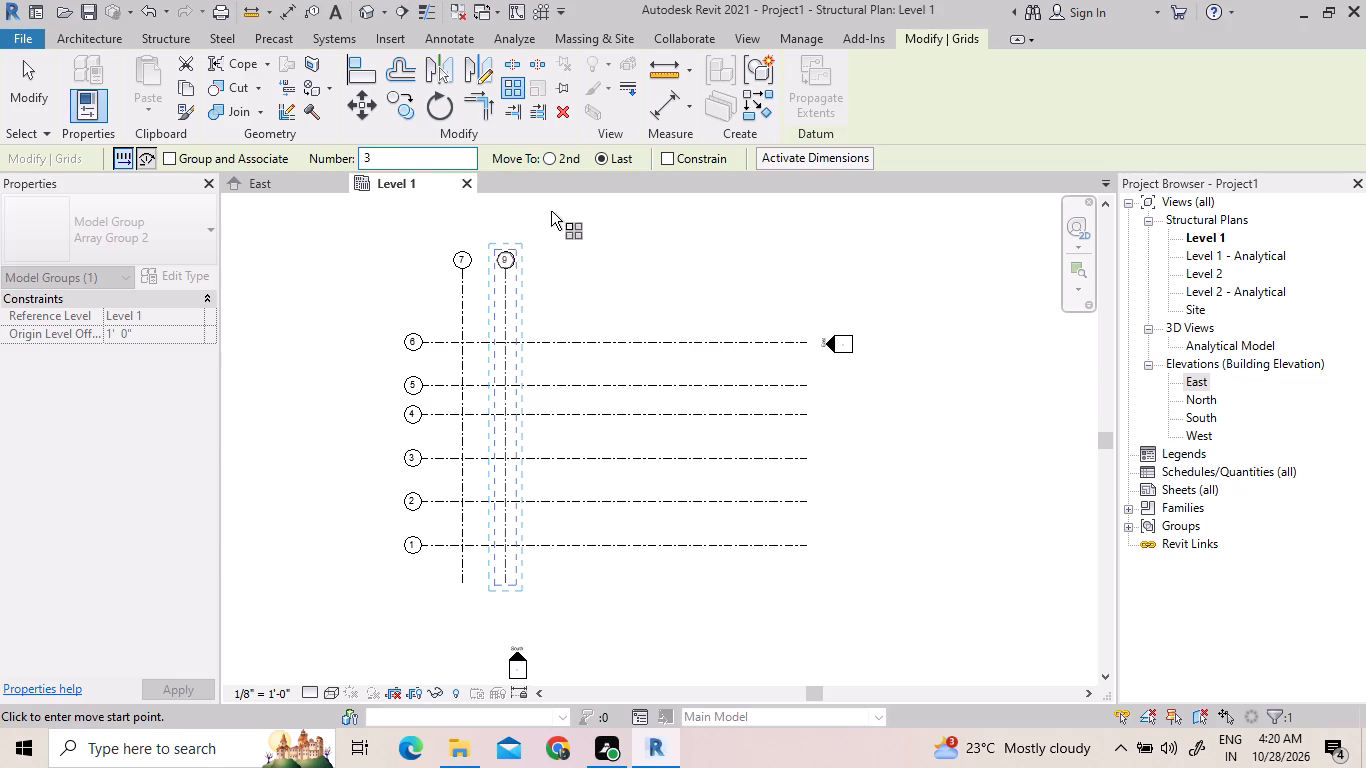
pyautogui.press('Return')
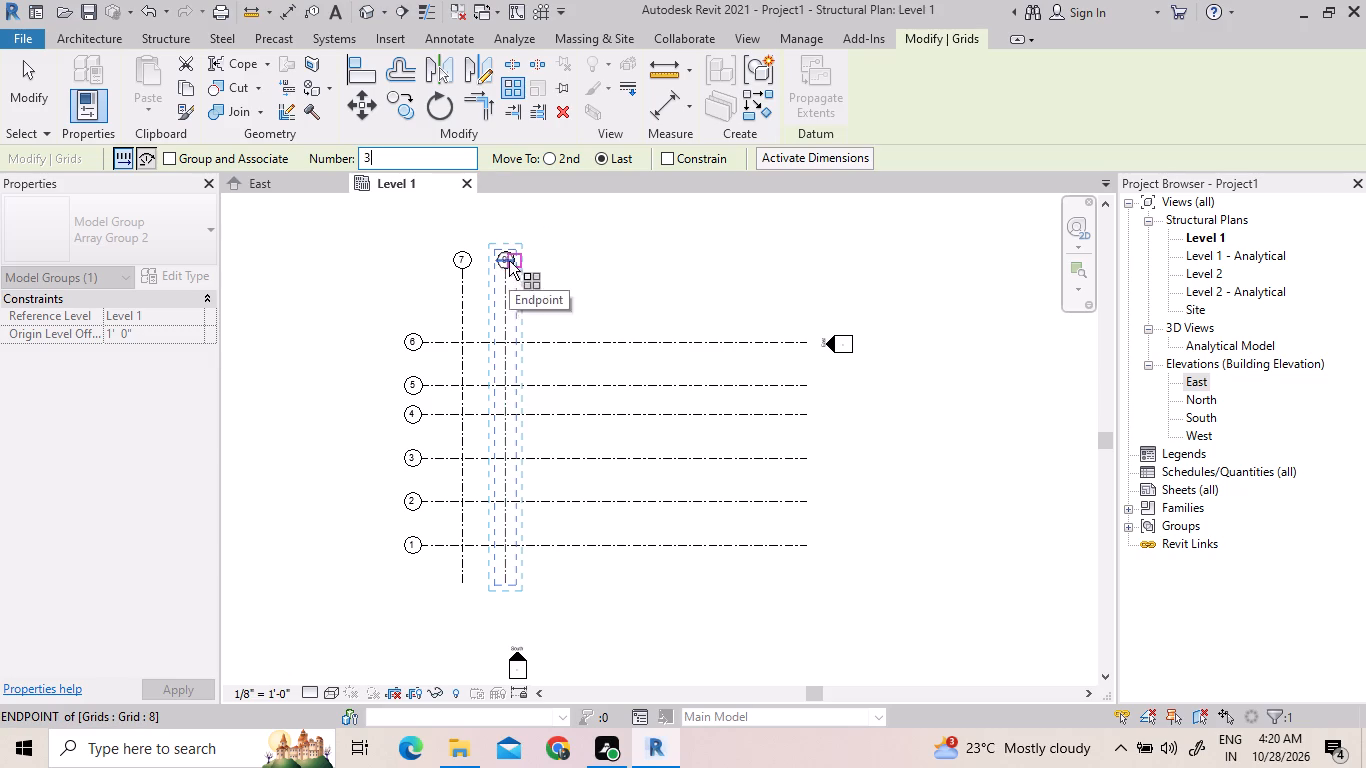
pyautogui.moveTo(505, 259); pyautogui.dragTo(578, 254)
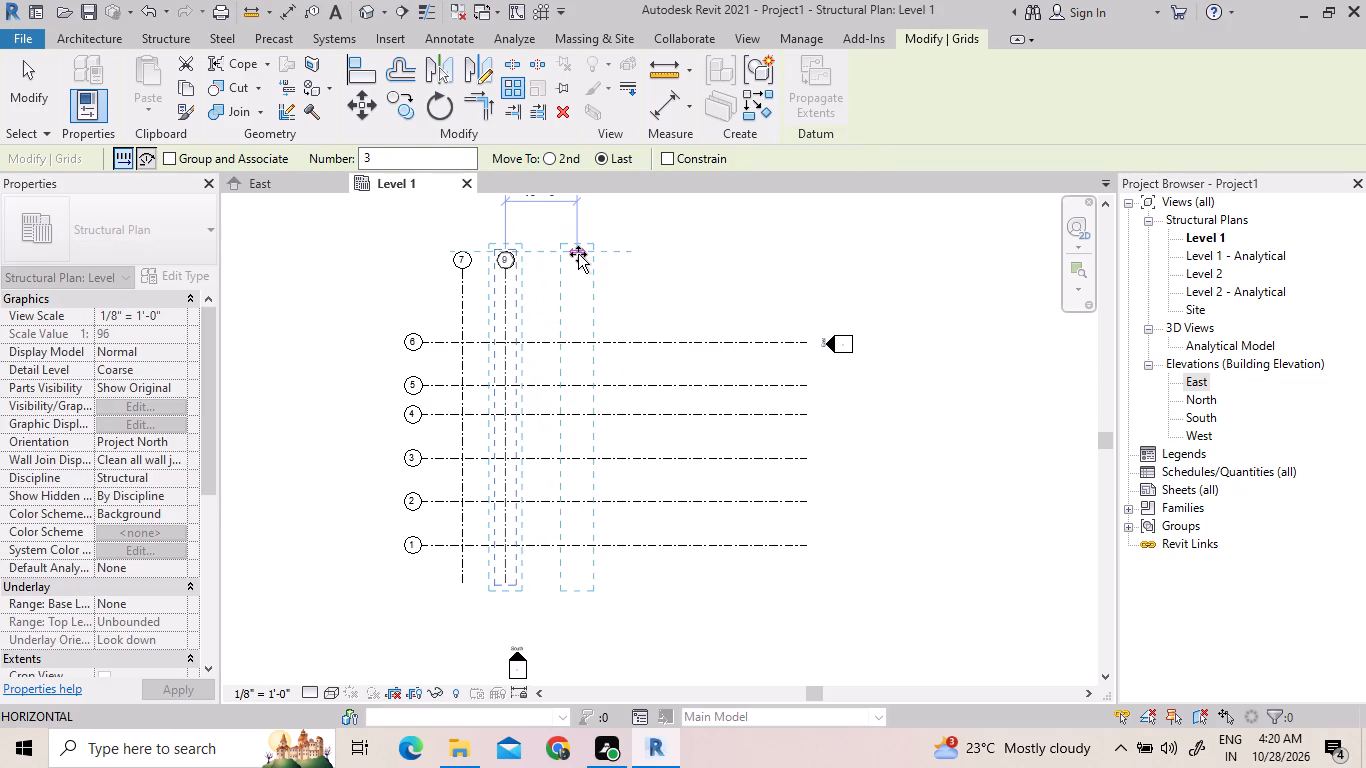
pyautogui.moveTo(578, 254); pyautogui.dragTo(578, 253)
pyautogui.write('10')
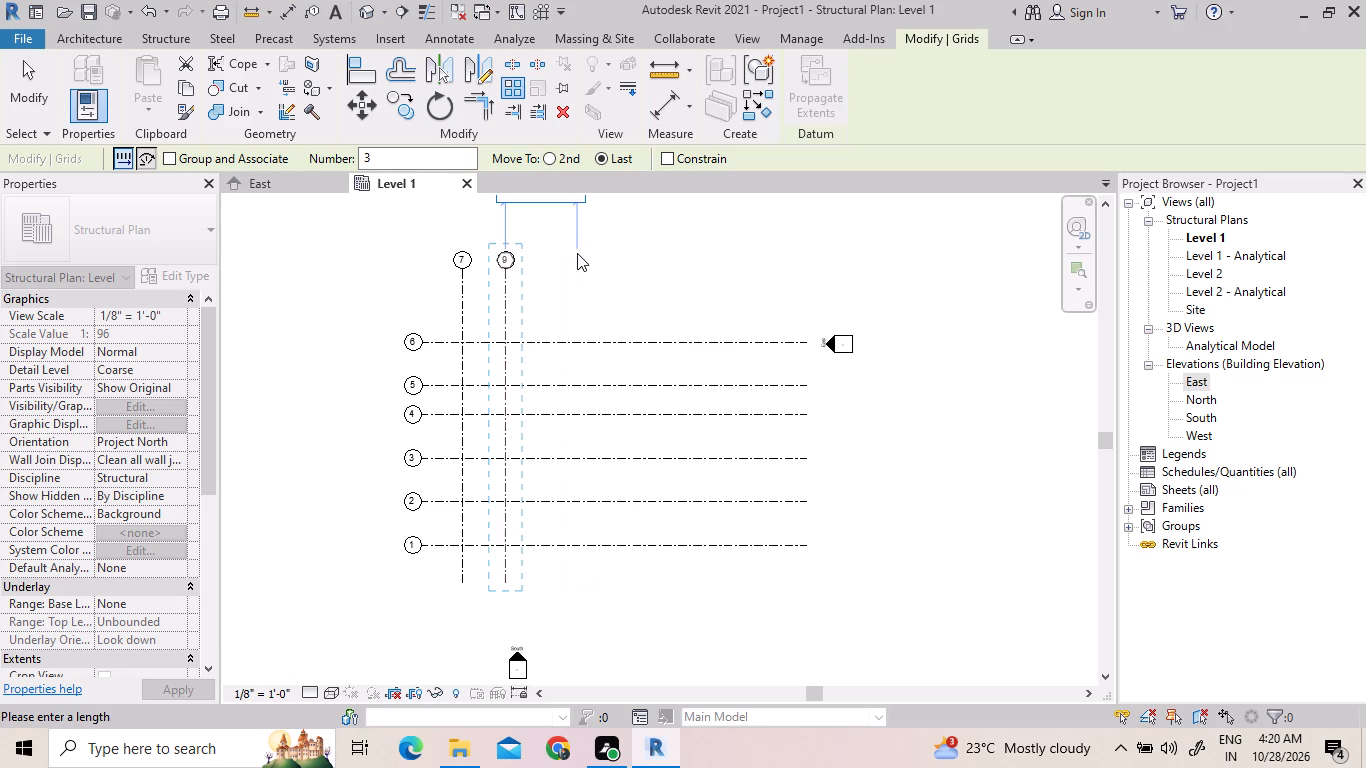
pyautogui.press("'")
pyautogui.press('Return')
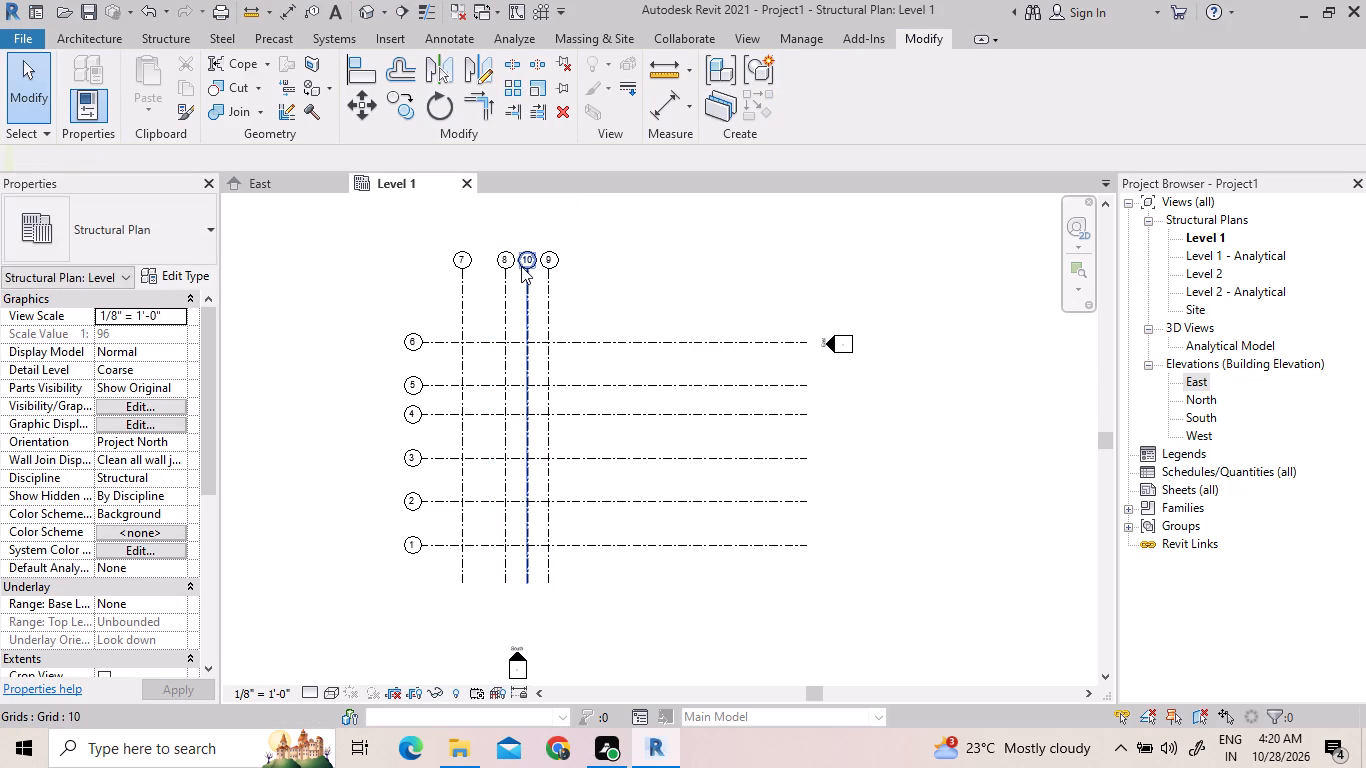
# Move grid line 10 from between grid lines 8 and 9 to about 8' east of grid line 9.
pyautogui.moveTo(524, 255); pyautogui.dragTo(605, 250)
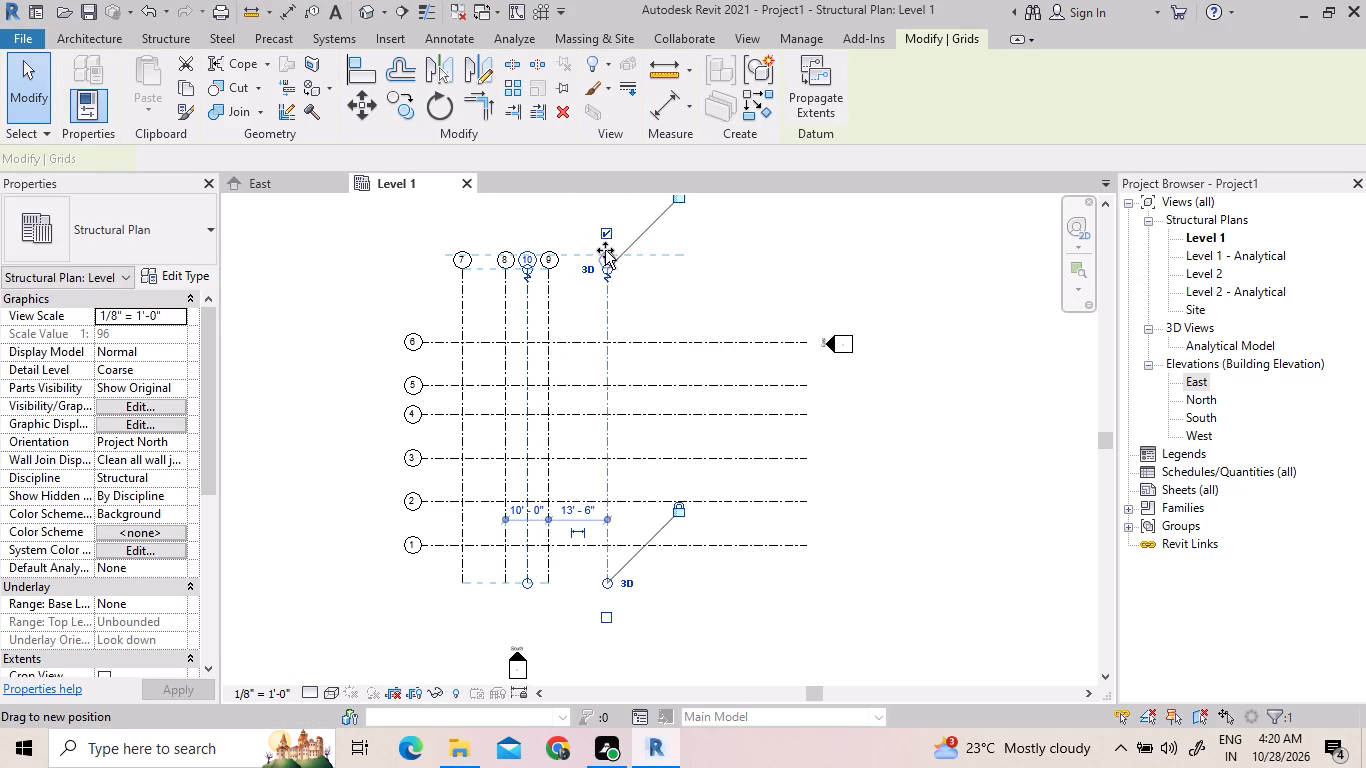
pyautogui.moveTo(605, 250); pyautogui.dragTo(581, 252)
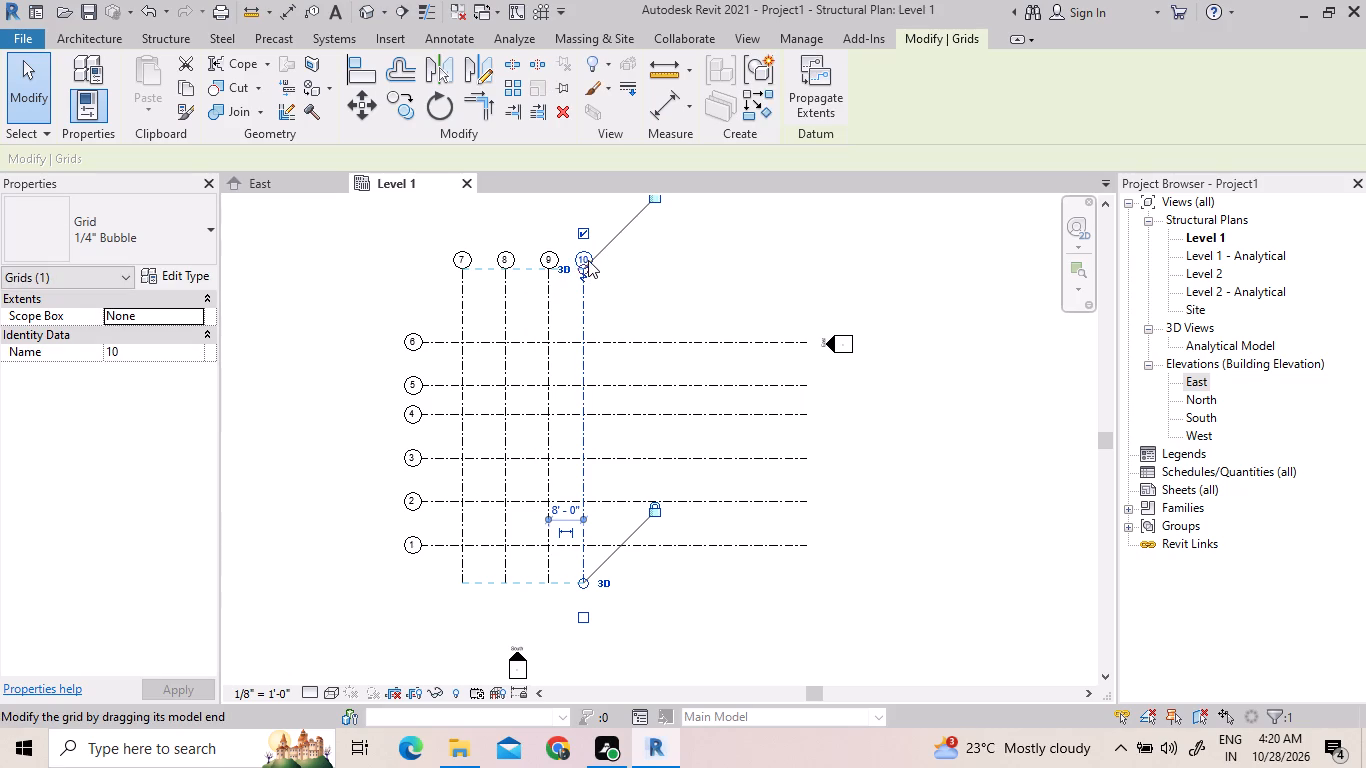
# Copy grid line 10 twice toward the east, the first about 11' away and the second about 16' beyond it.
pyautogui.click(588, 260)
pyautogui.rightClick(588, 260)
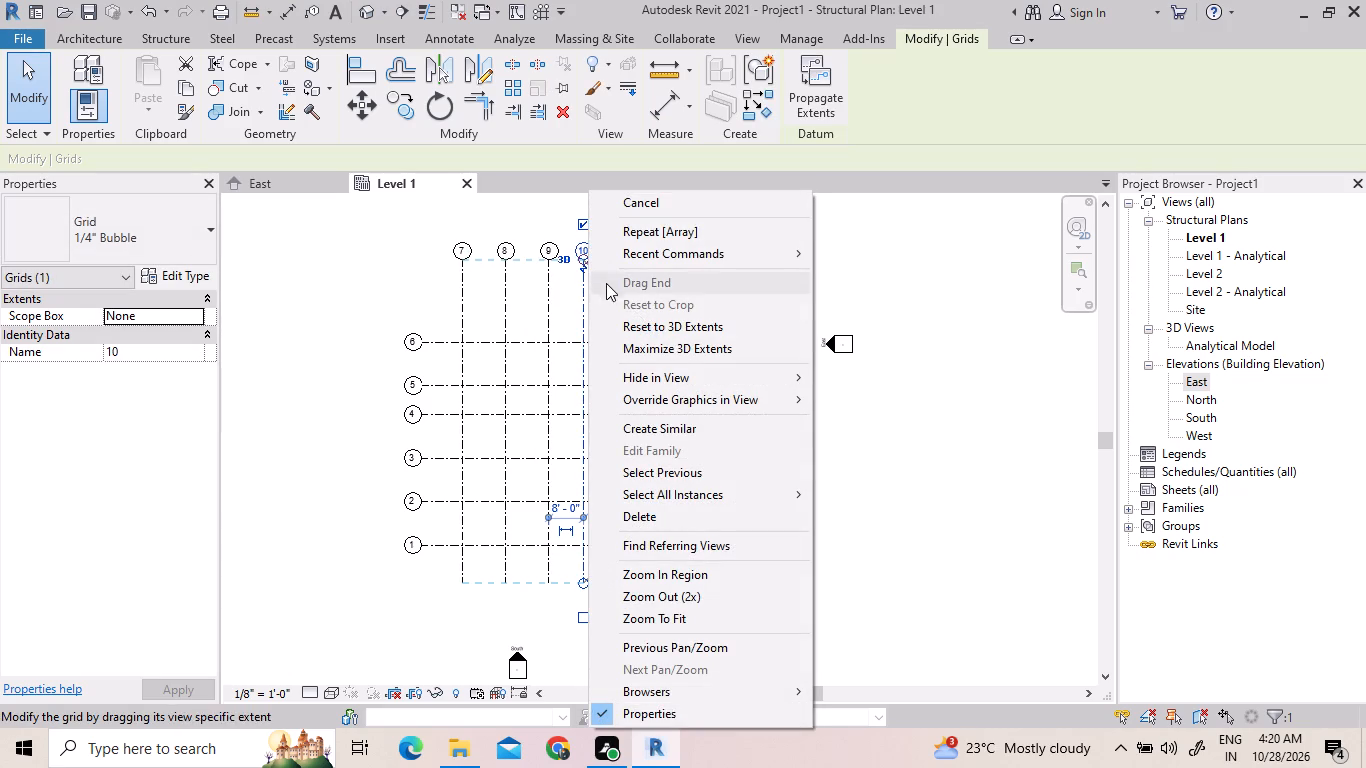
pyautogui.click(662, 244)
pyautogui.click(912, 296)
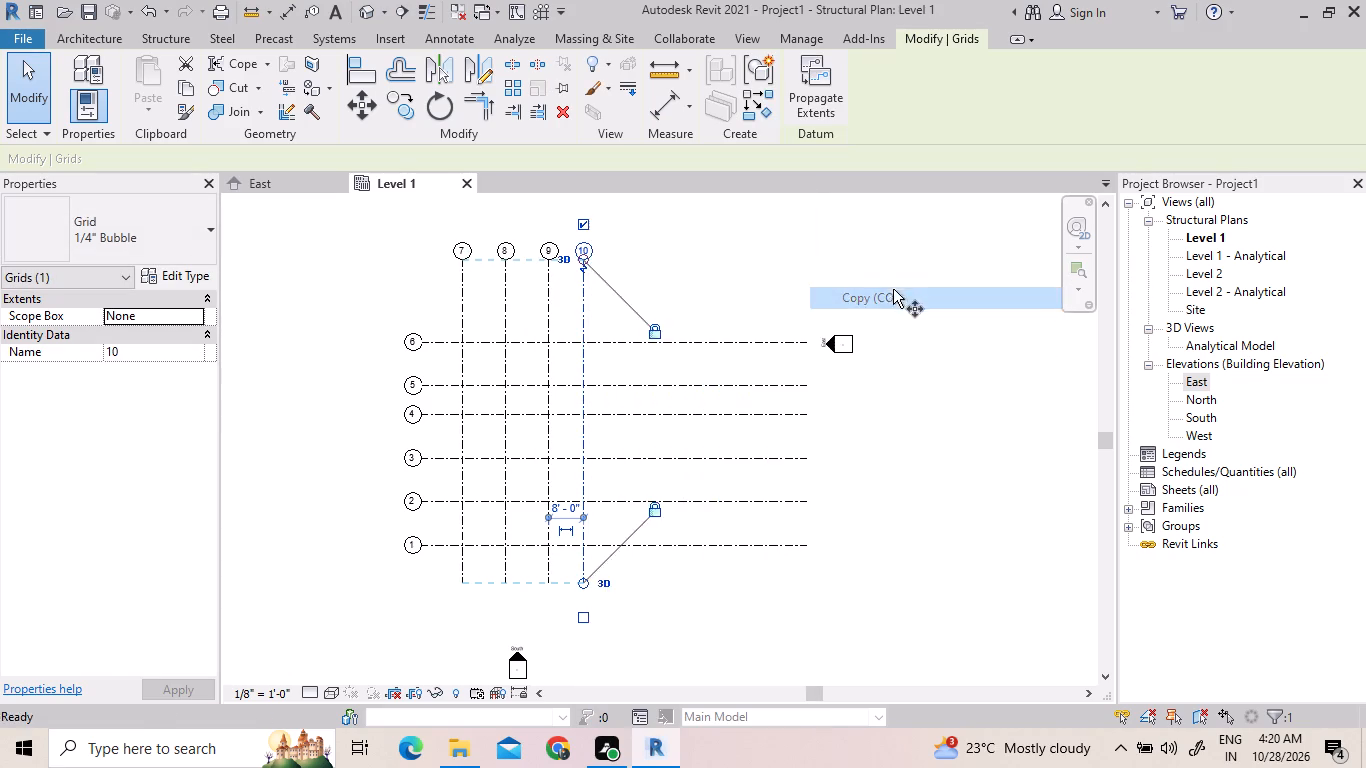
pyautogui.moveTo(584, 250); pyautogui.dragTo(597, 250)
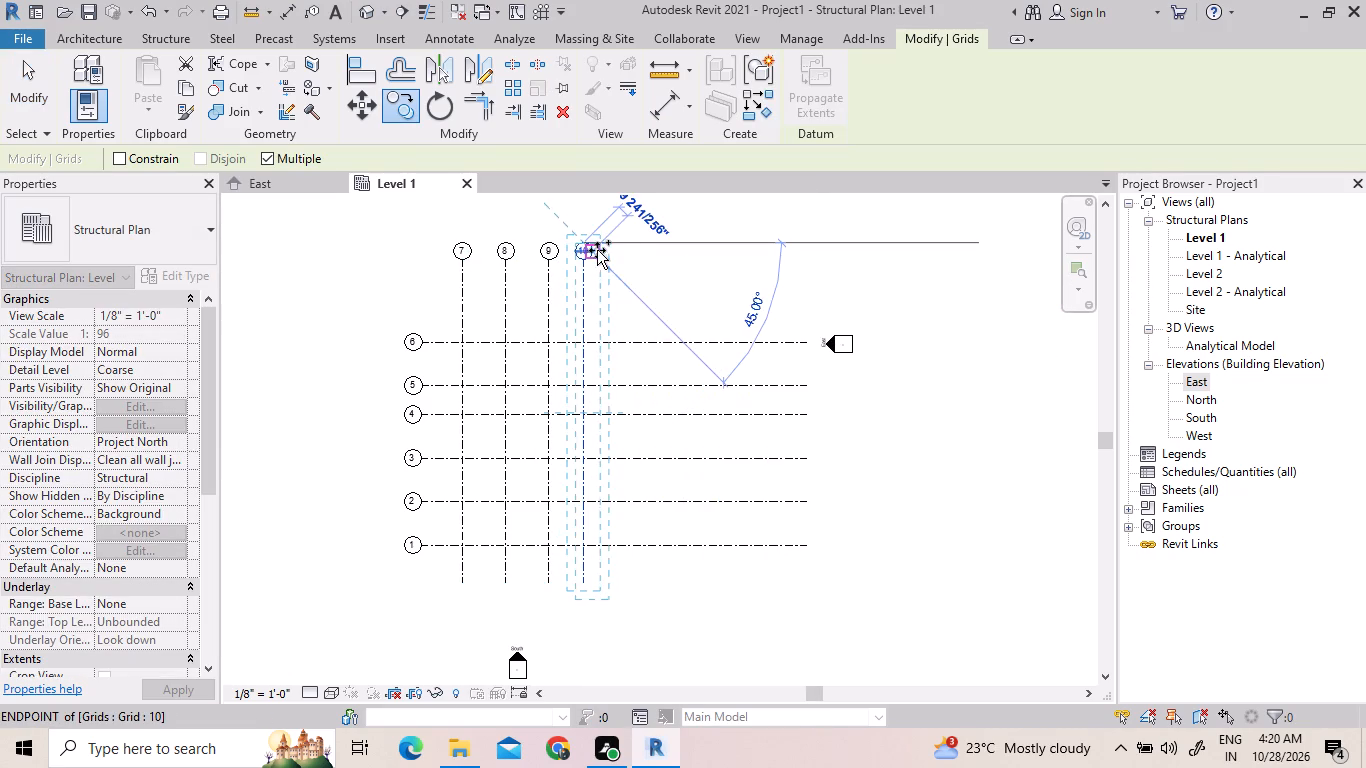
pyautogui.moveTo(597, 250); pyautogui.dragTo(639, 253)
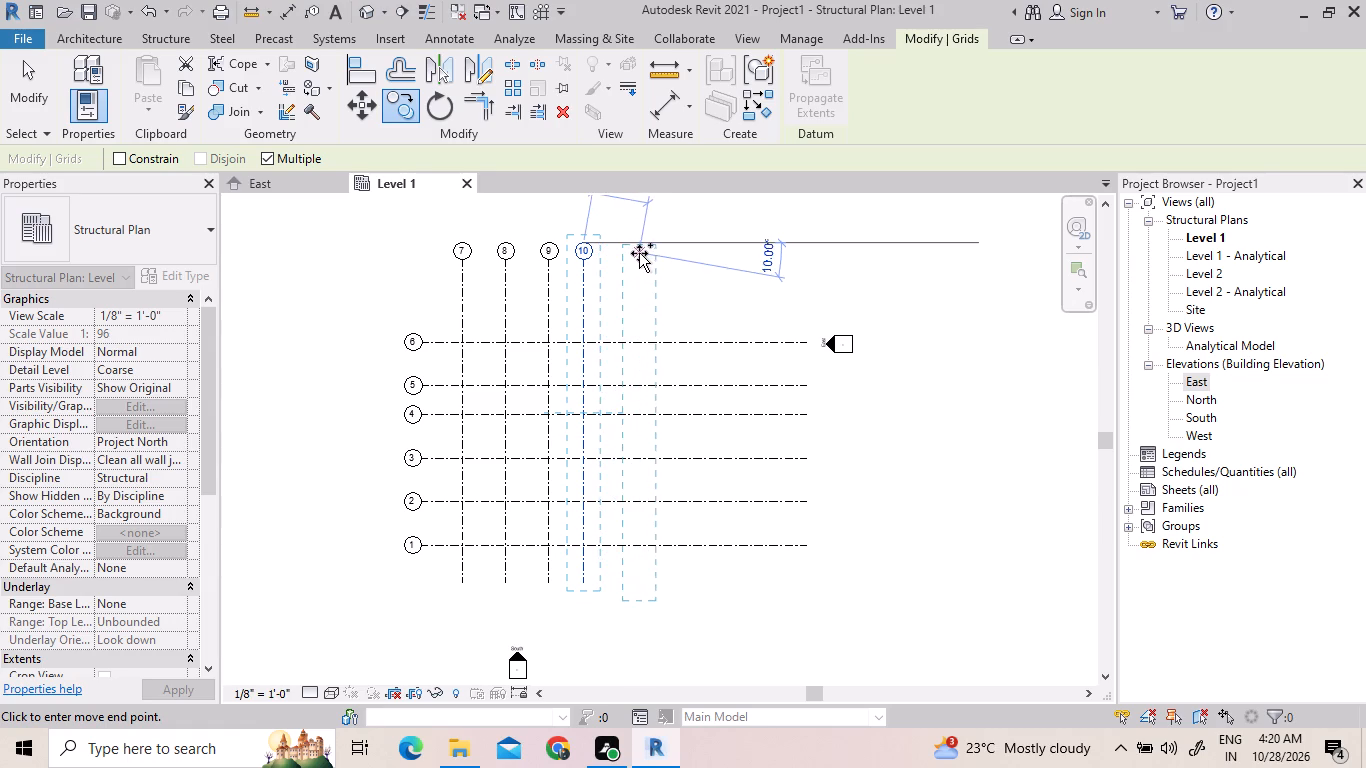
pyautogui.moveTo(639, 253); pyautogui.dragTo(639, 250)
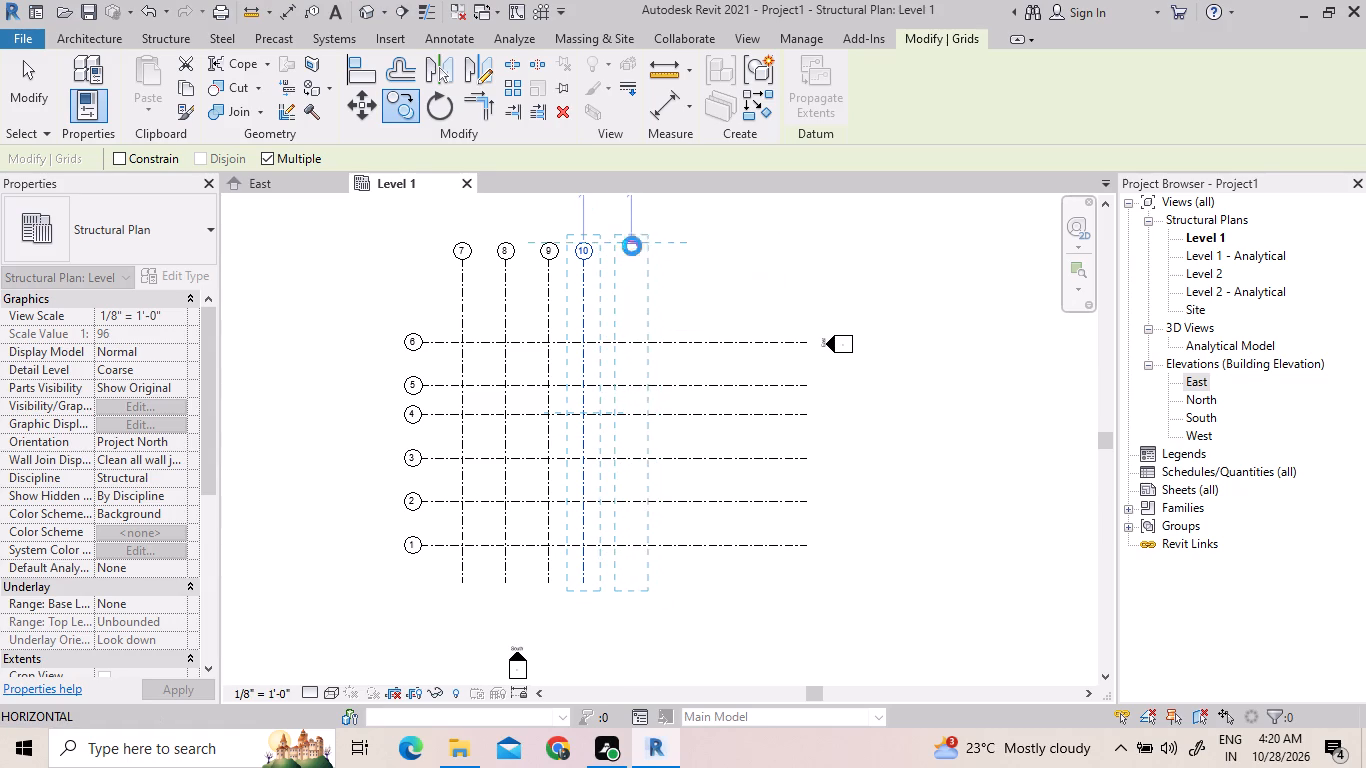
pyautogui.click(632, 246)
pyautogui.click(700, 245)
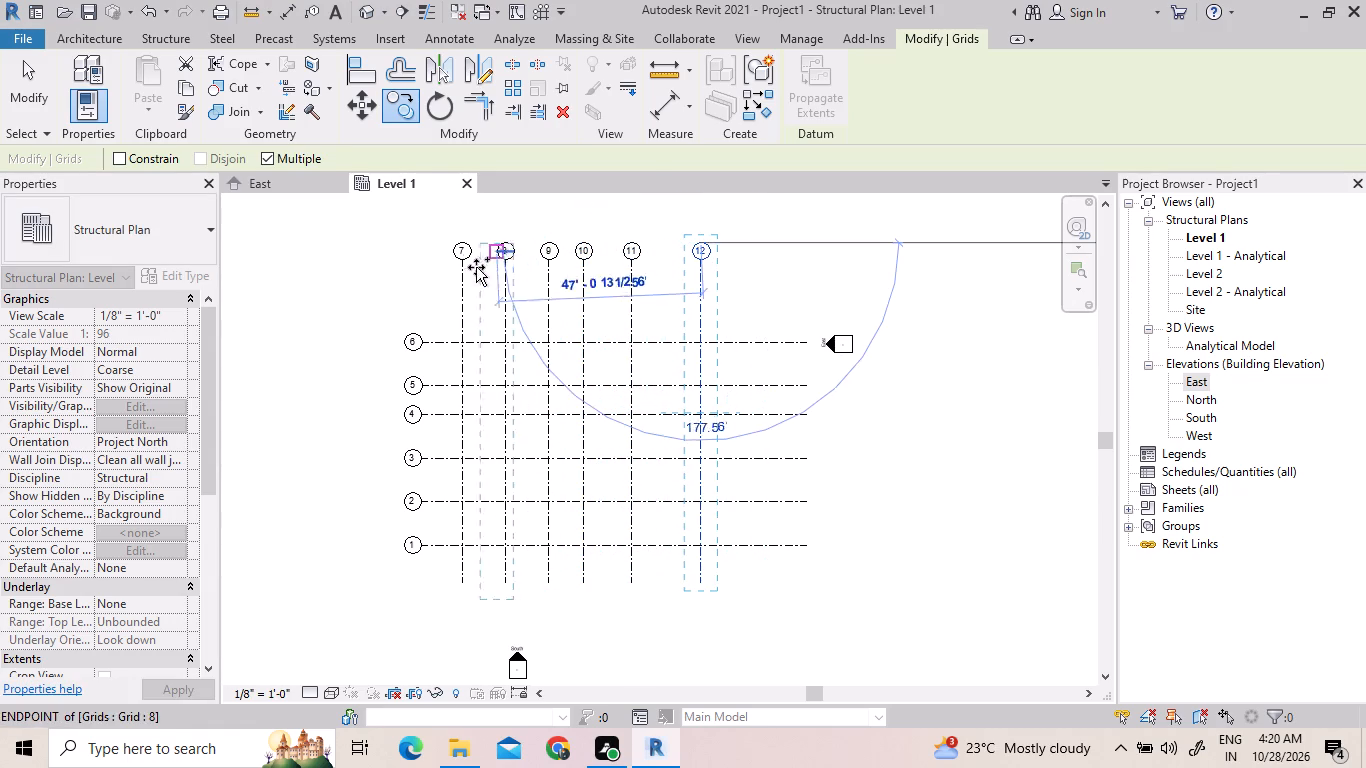
pyautogui.rightClick(376, 295)
pyautogui.click(405, 299)
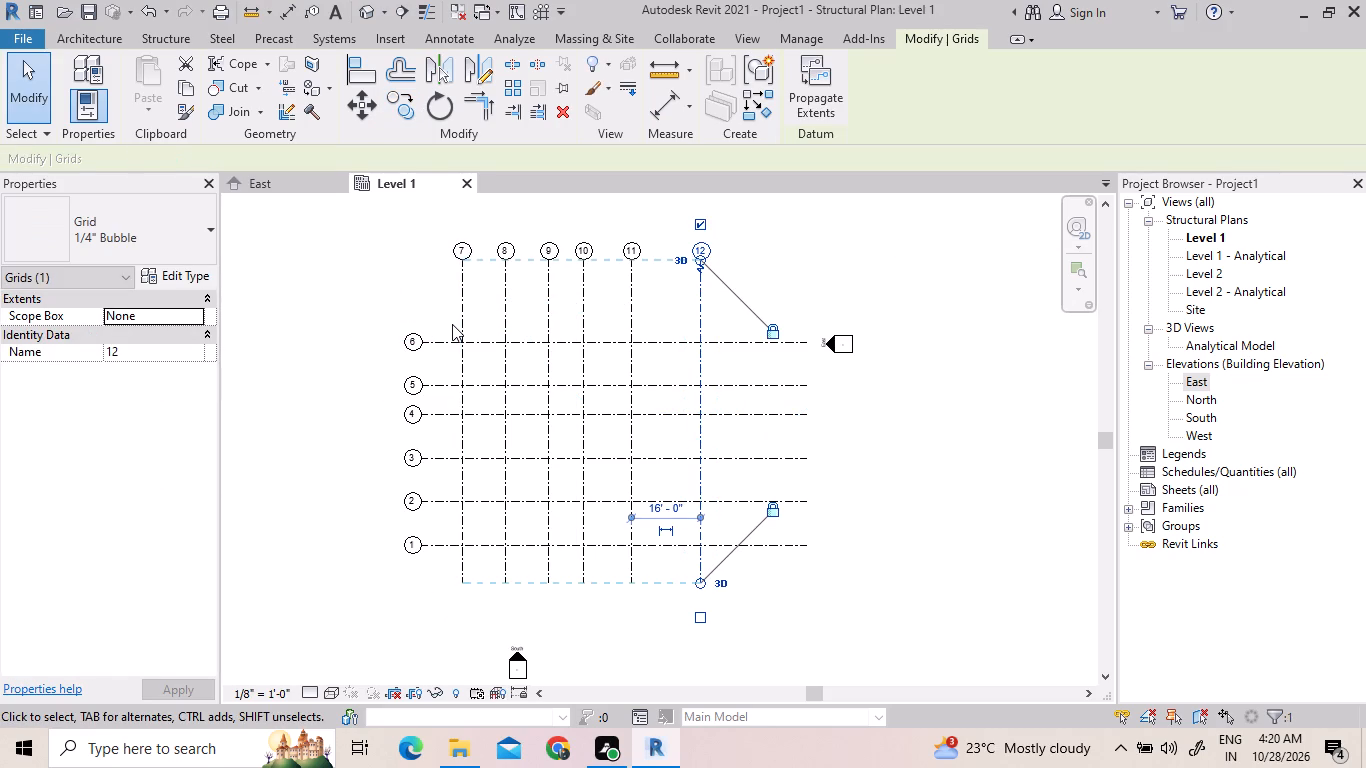
# Set the spacing between grid lines 9 and 10 to 10' by moving grid line 10.
pyautogui.click(452, 324)
pyautogui.click(463, 328)
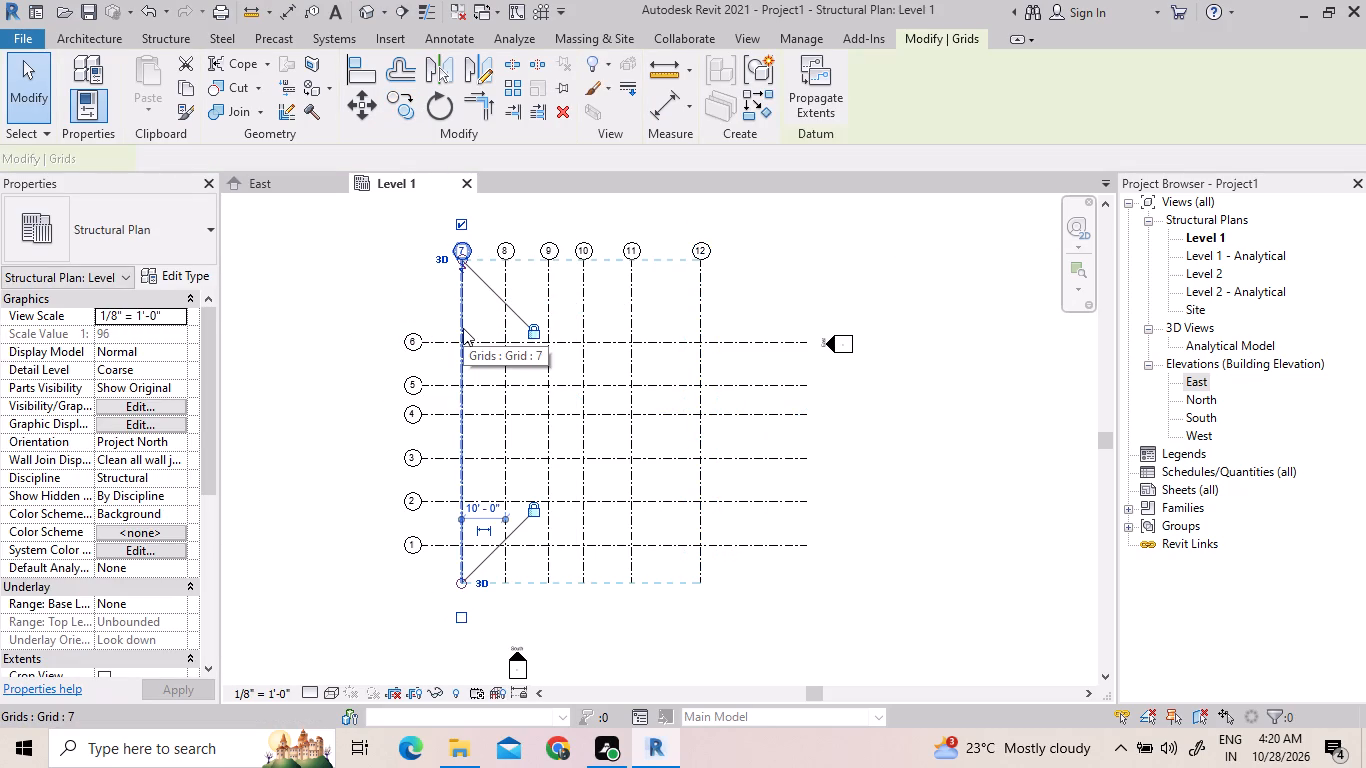
pyautogui.click(492, 317)
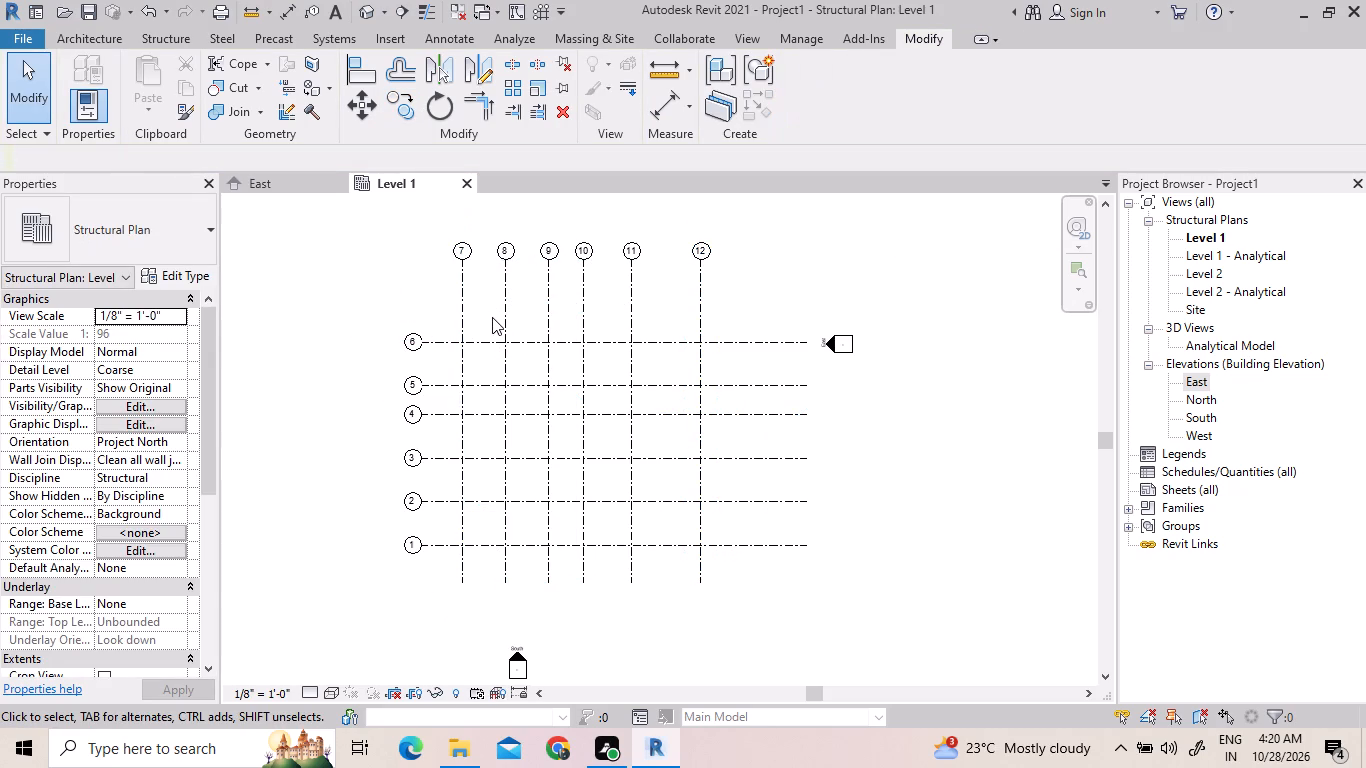
pyautogui.click(503, 322)
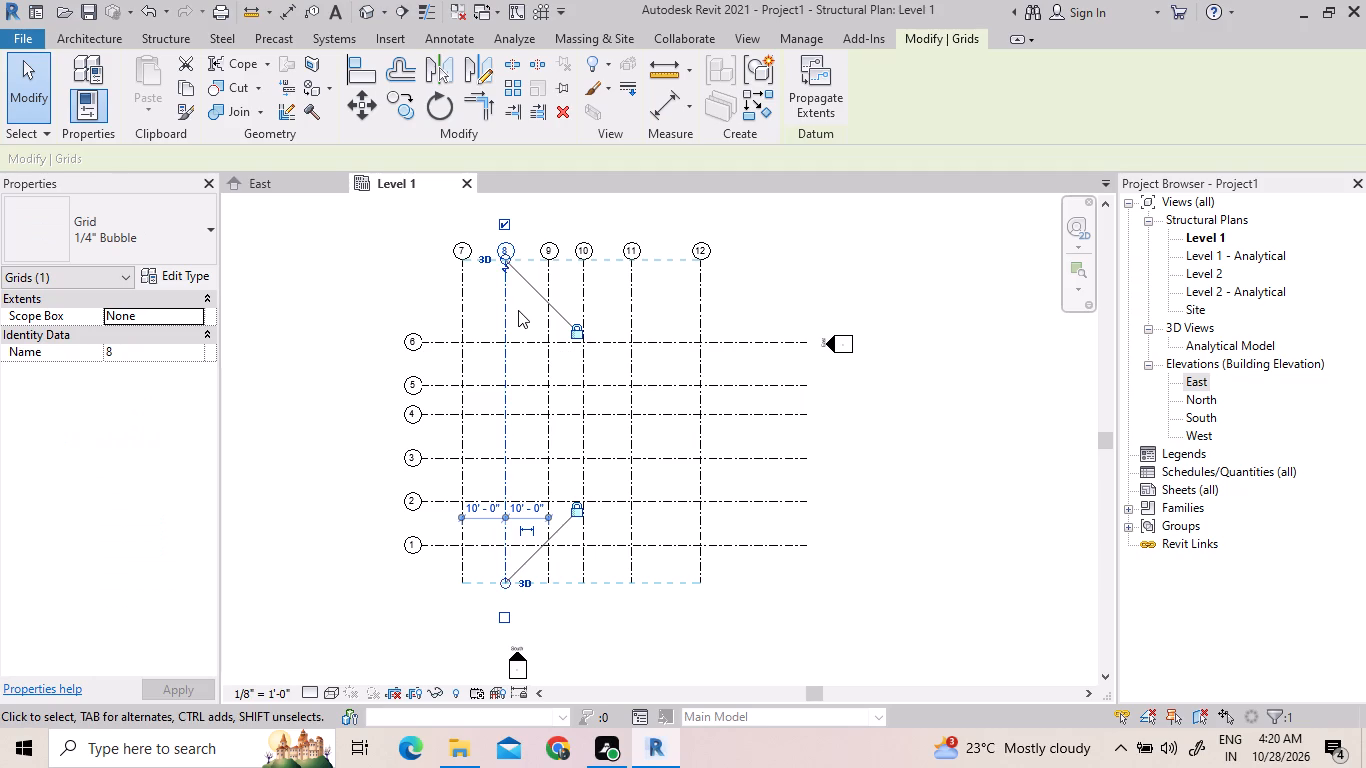
pyautogui.click(518, 310)
pyautogui.click(546, 324)
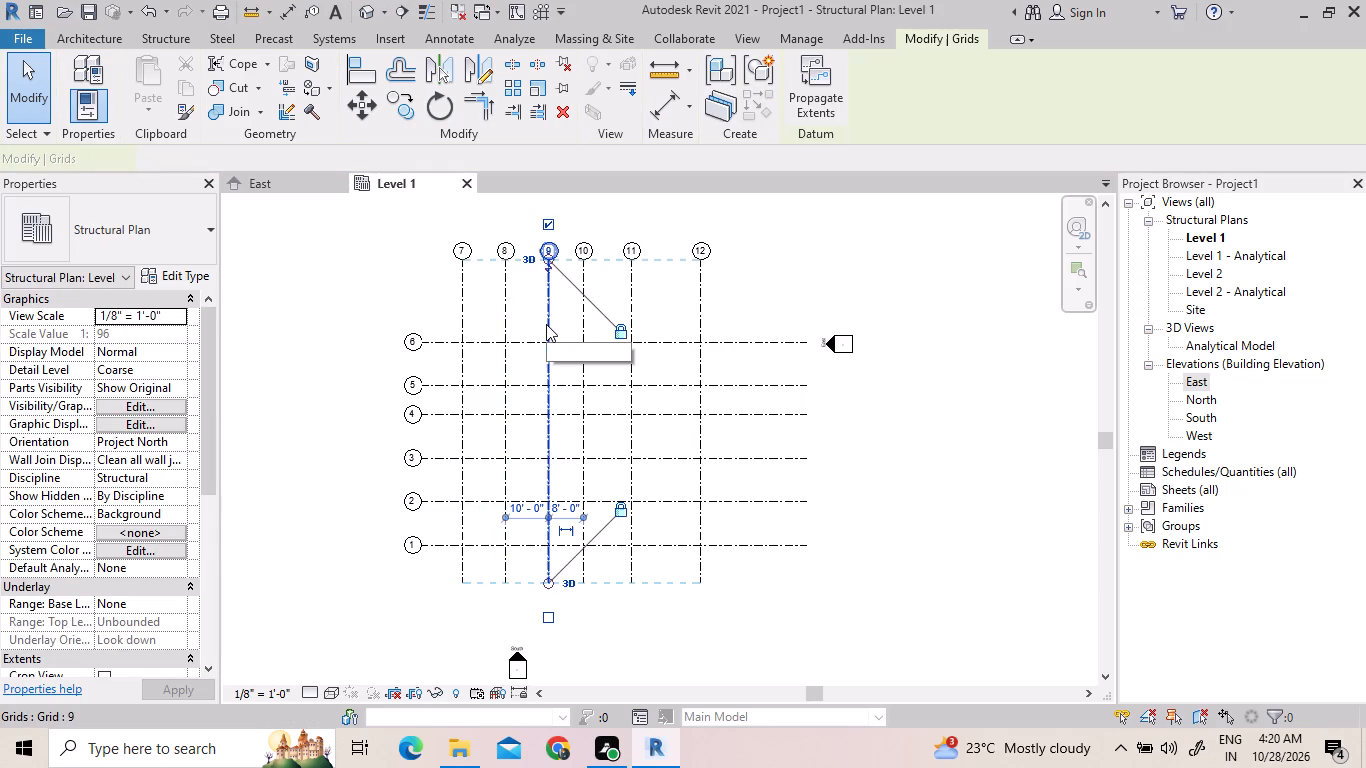
pyautogui.click(568, 508)
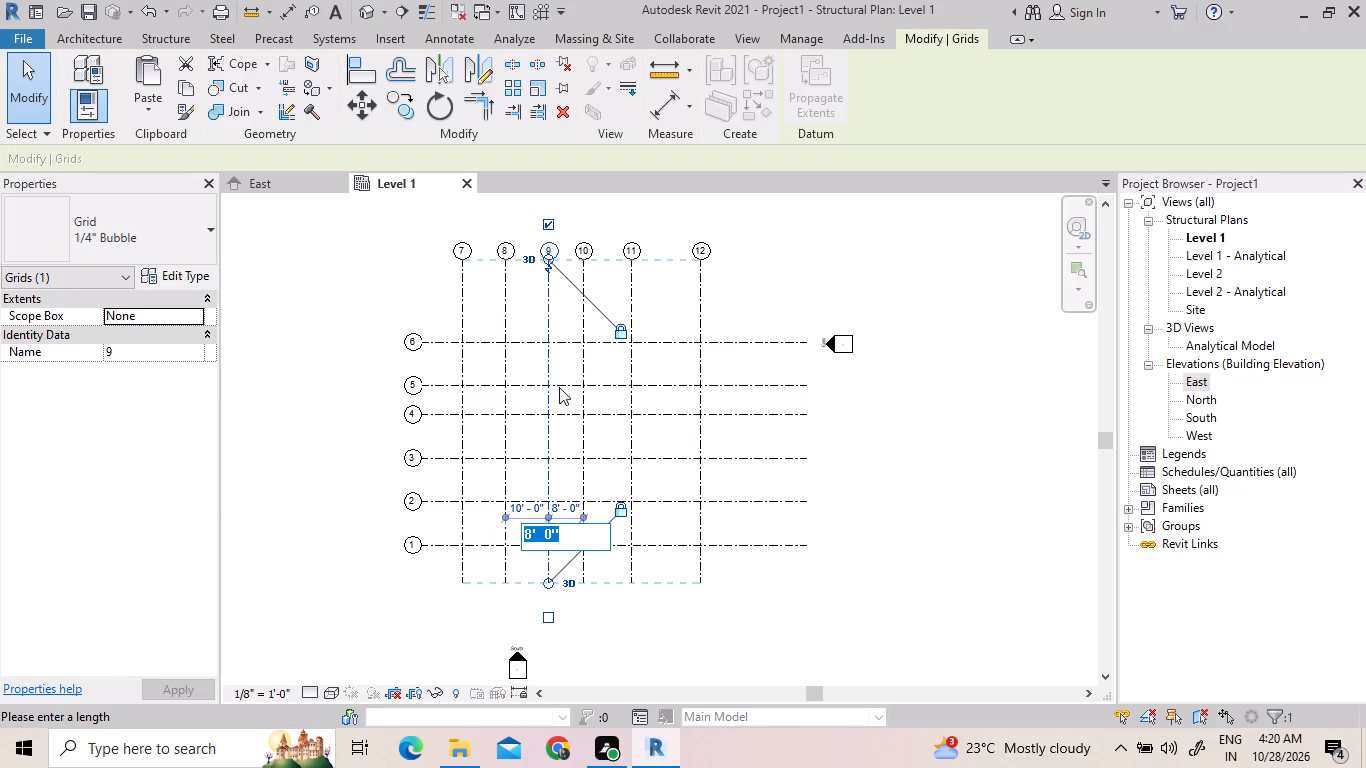
pyautogui.click(575, 327)
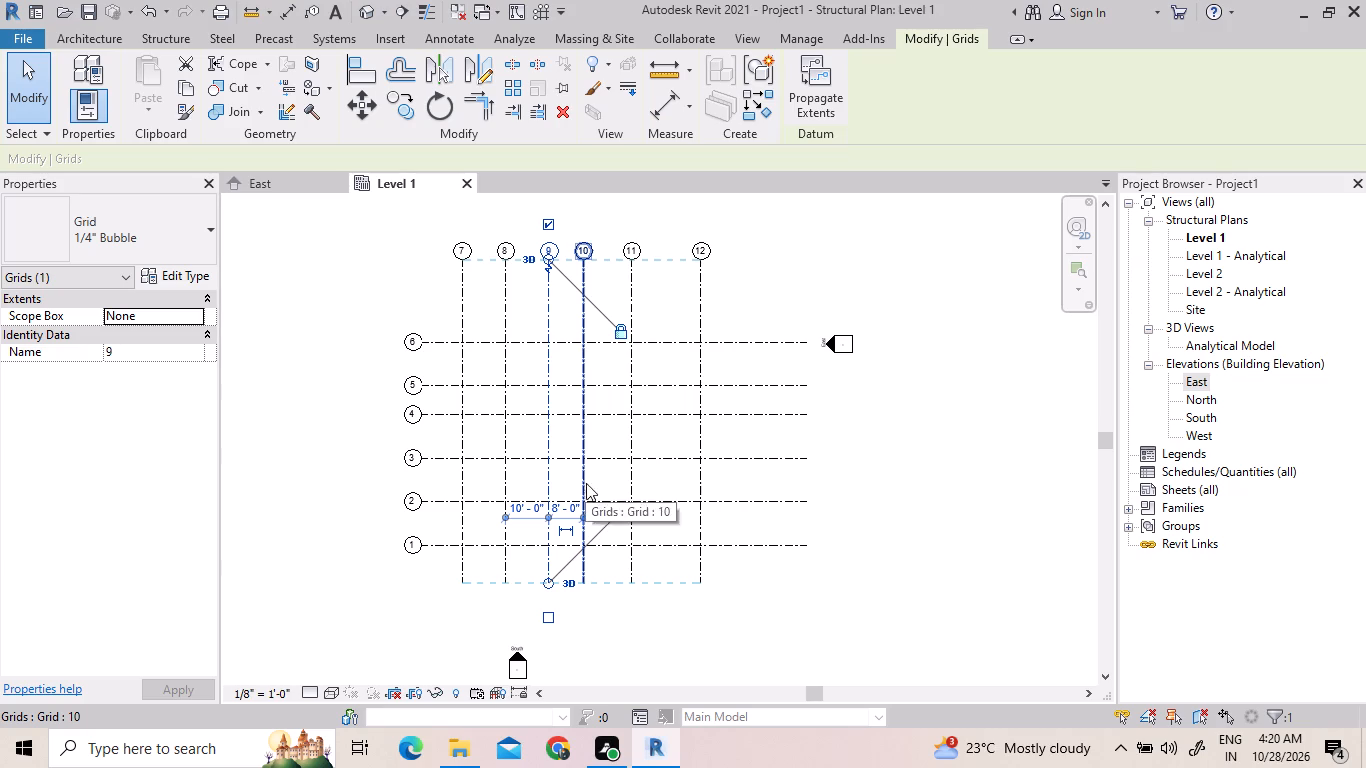
pyautogui.click(578, 336)
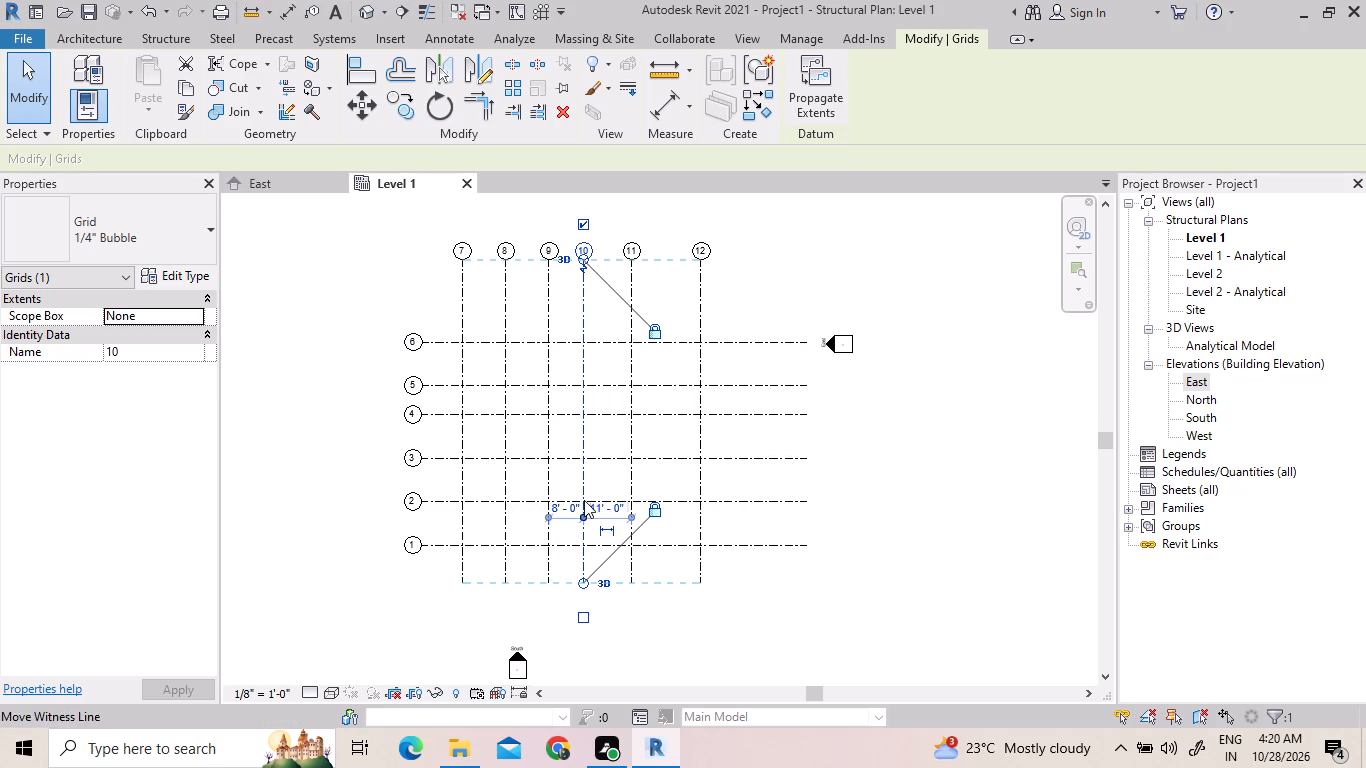
pyautogui.click(557, 508)
pyautogui.write("10'")
pyautogui.press('Return')
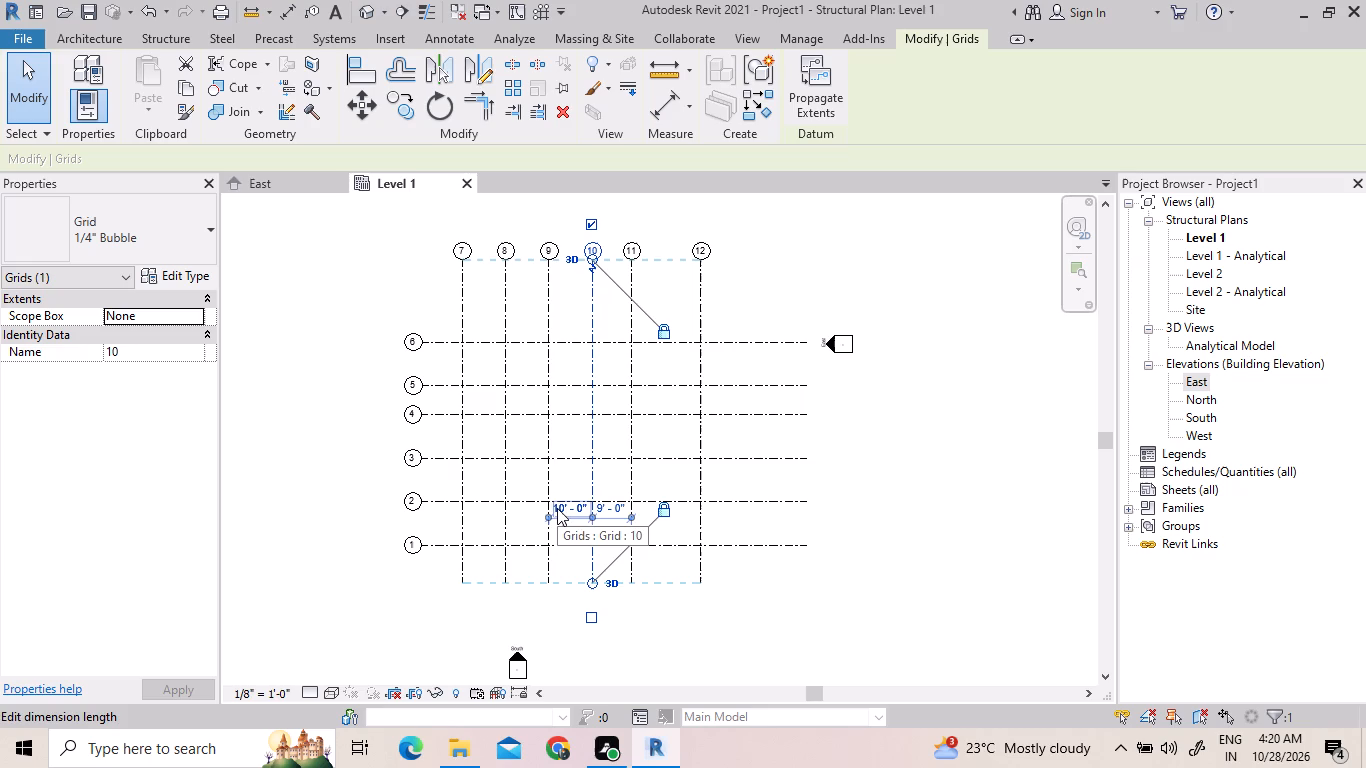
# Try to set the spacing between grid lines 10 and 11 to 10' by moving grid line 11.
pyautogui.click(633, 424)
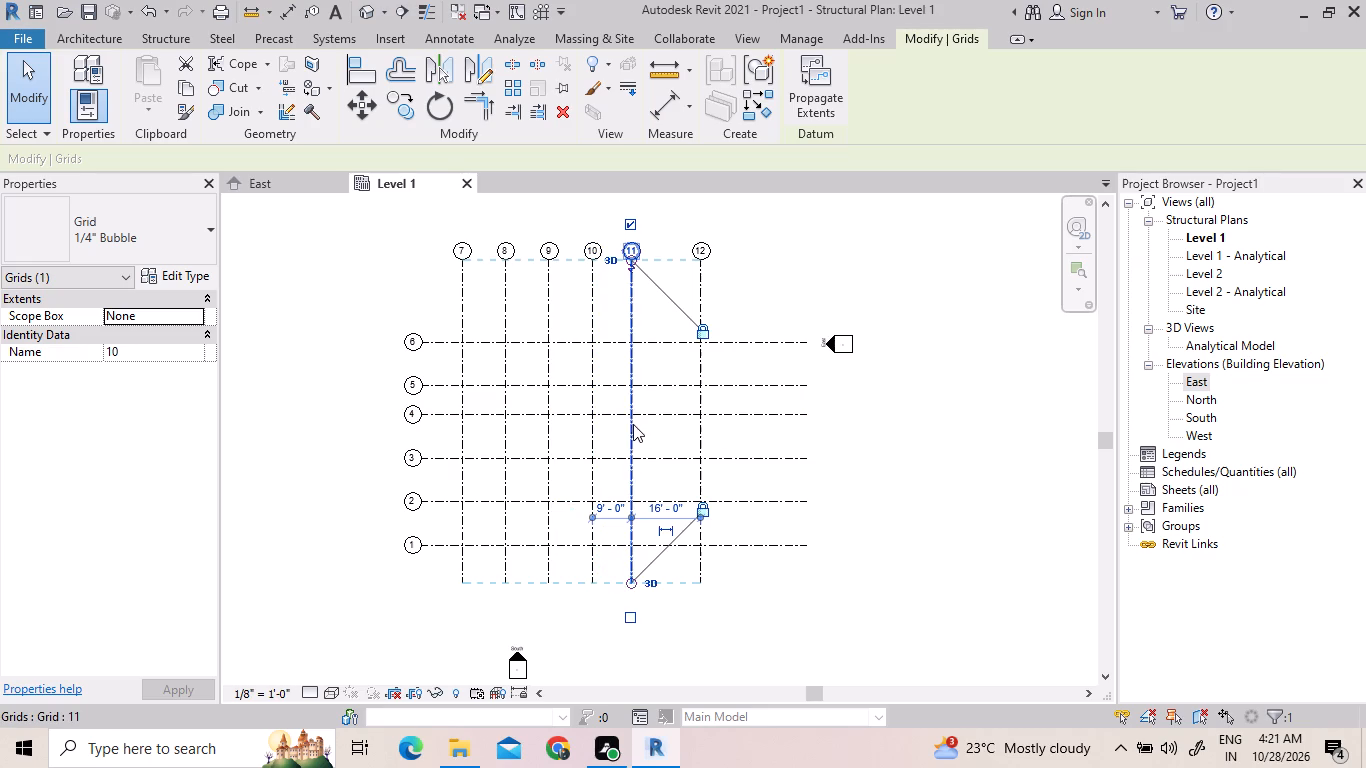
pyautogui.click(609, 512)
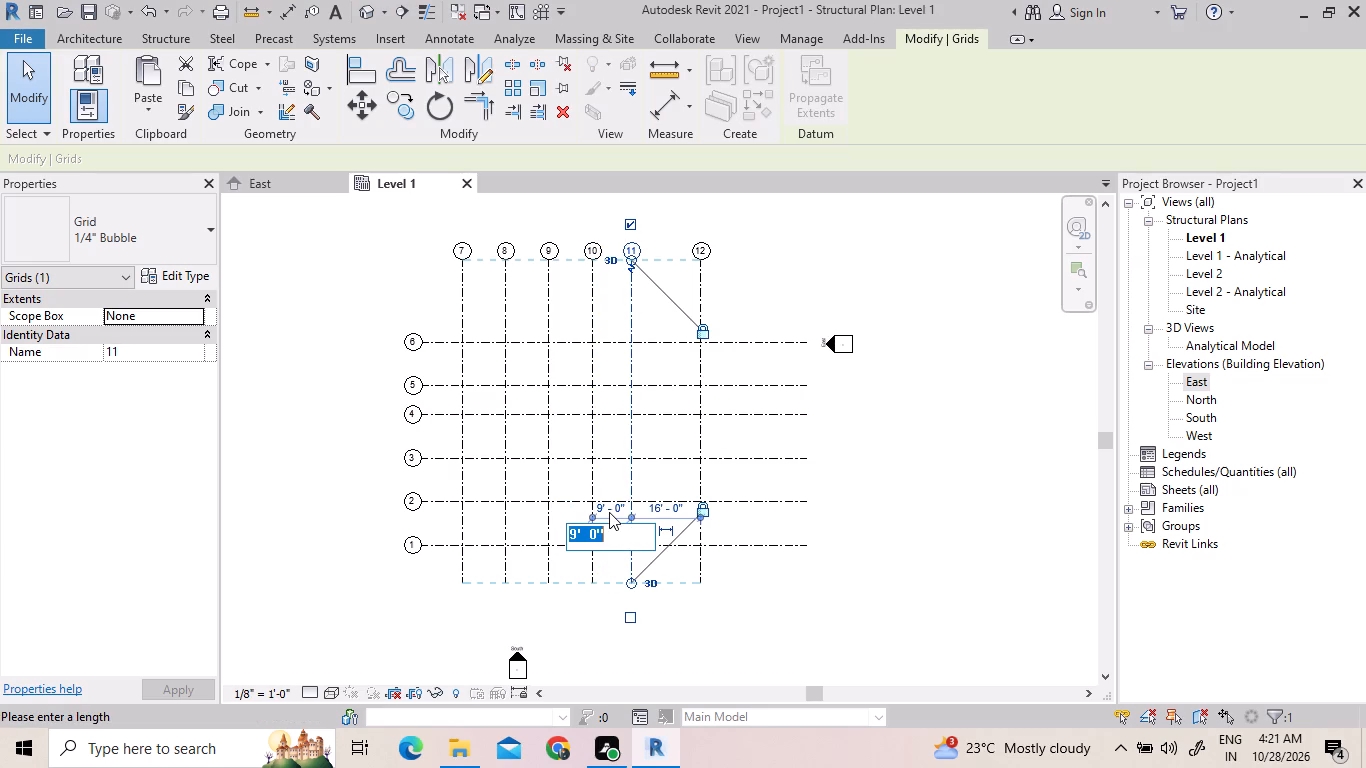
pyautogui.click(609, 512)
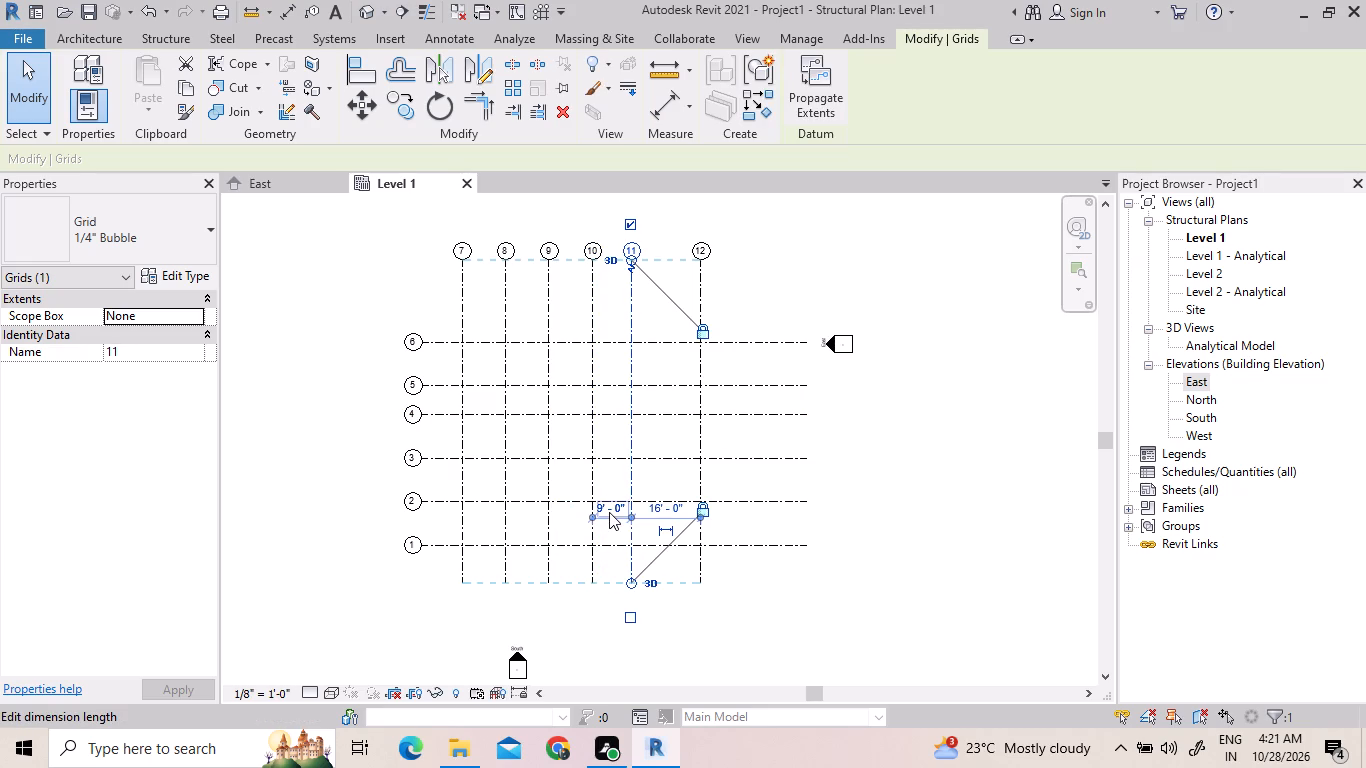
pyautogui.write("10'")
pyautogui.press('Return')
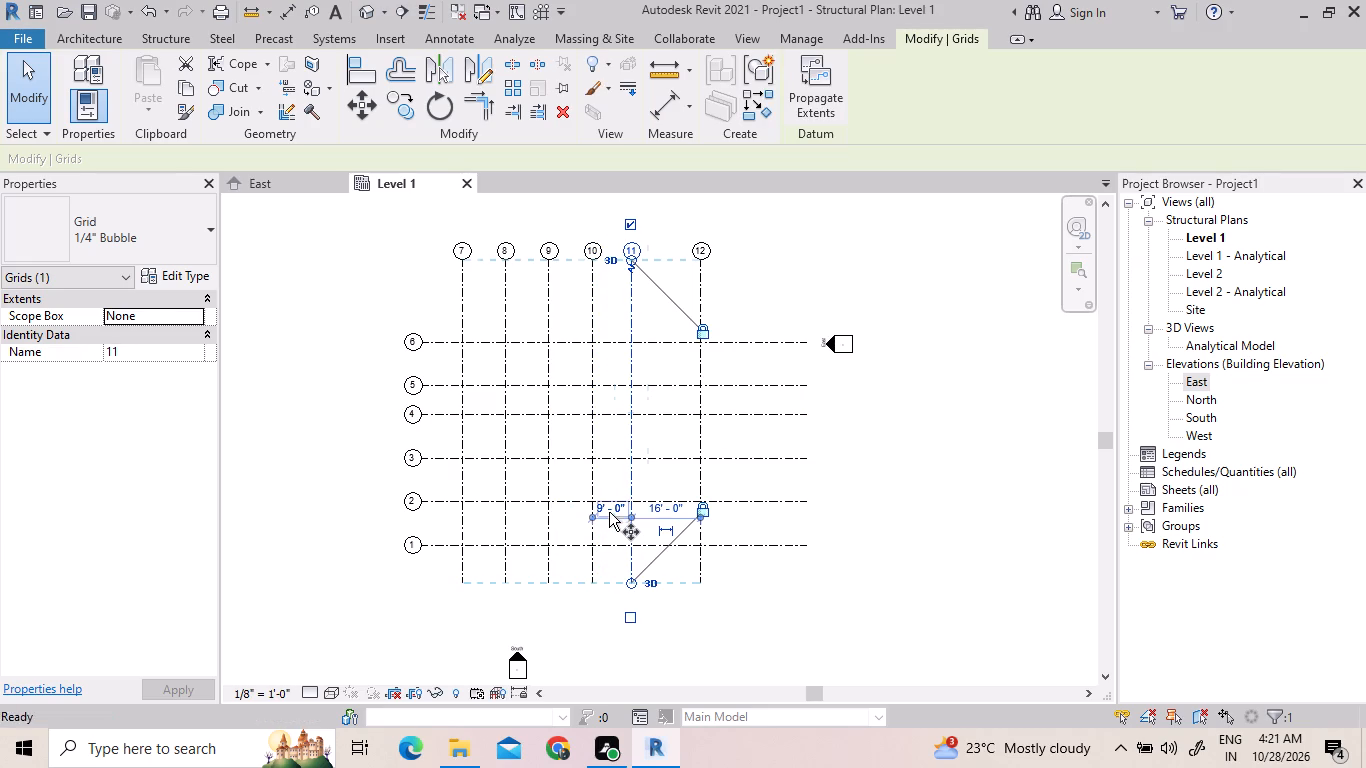
# Copy grid line 11 twice, the first about 1' to the west and the second about 17' north of that copy.
pyautogui.click(706, 537)
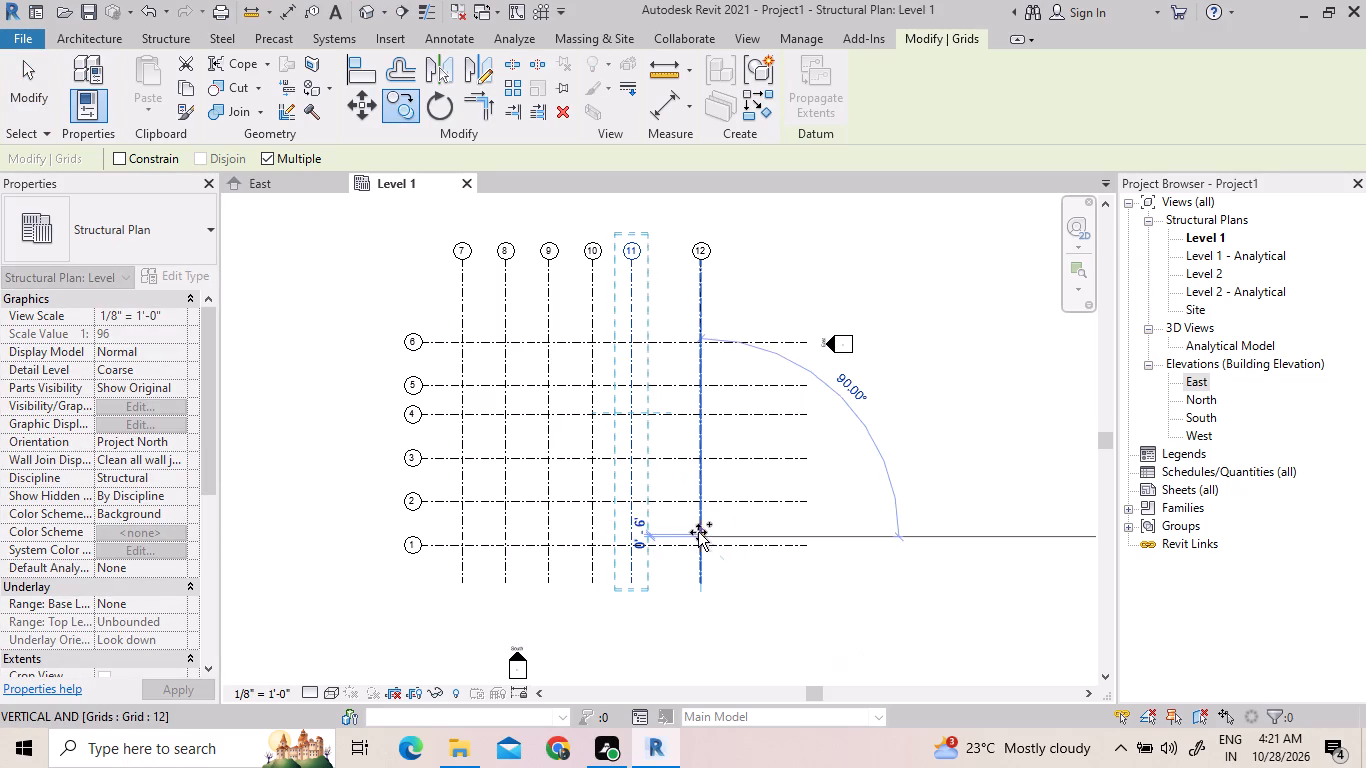
pyautogui.click(697, 532)
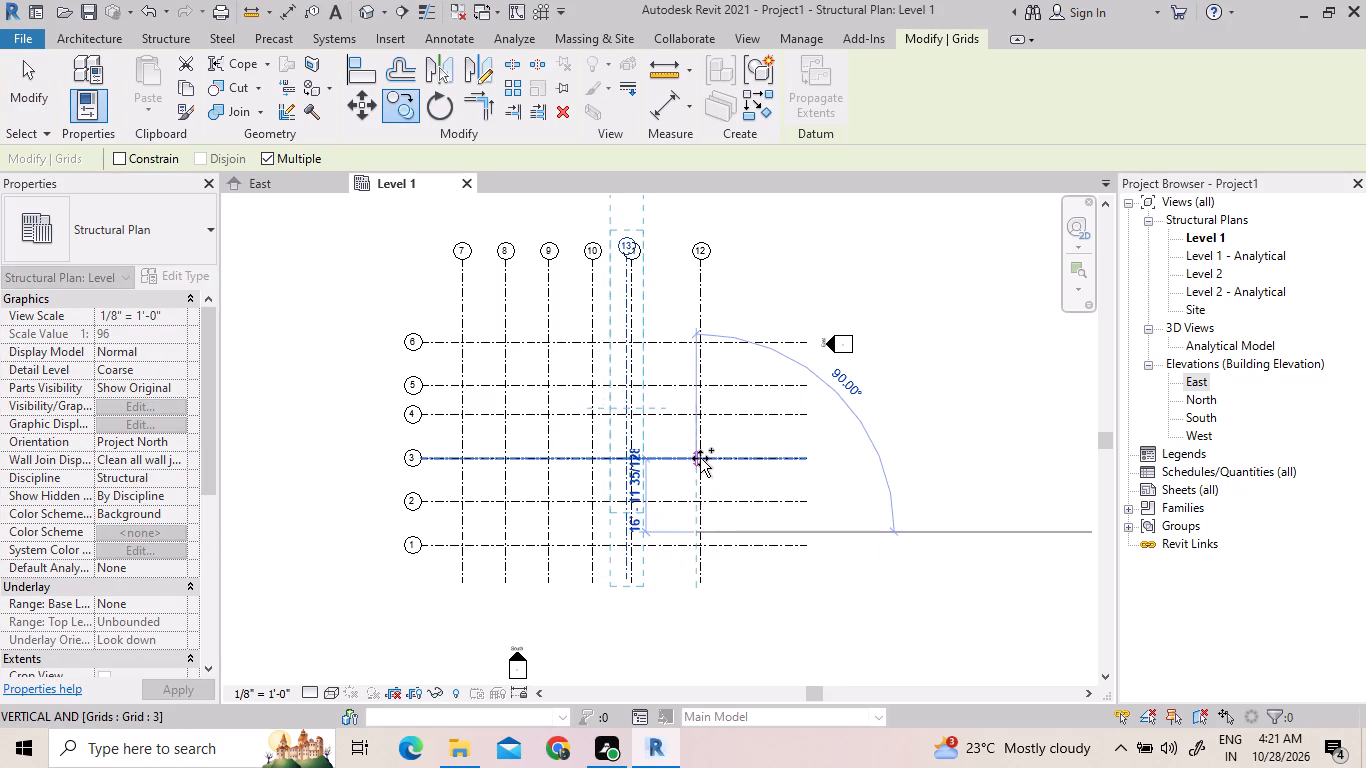
pyautogui.click(700, 458)
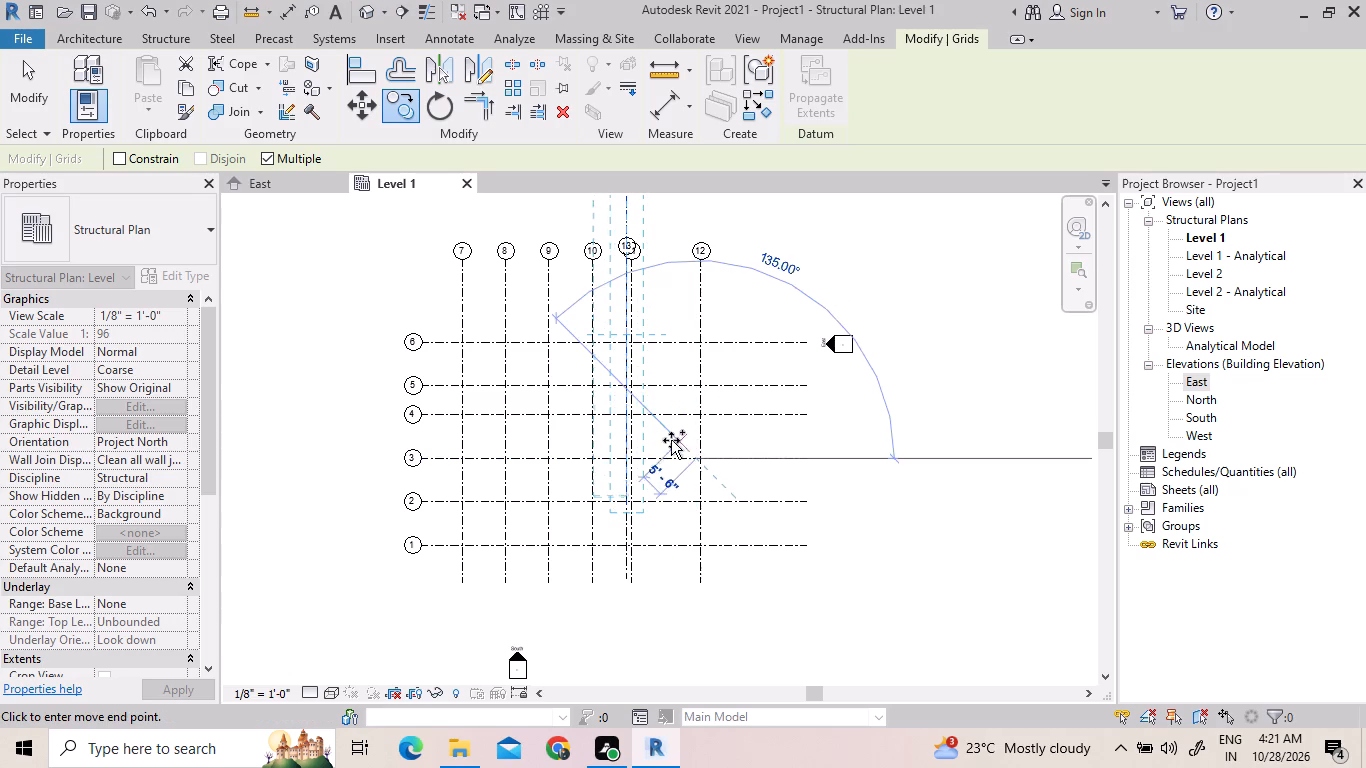
pyautogui.press('Escape')
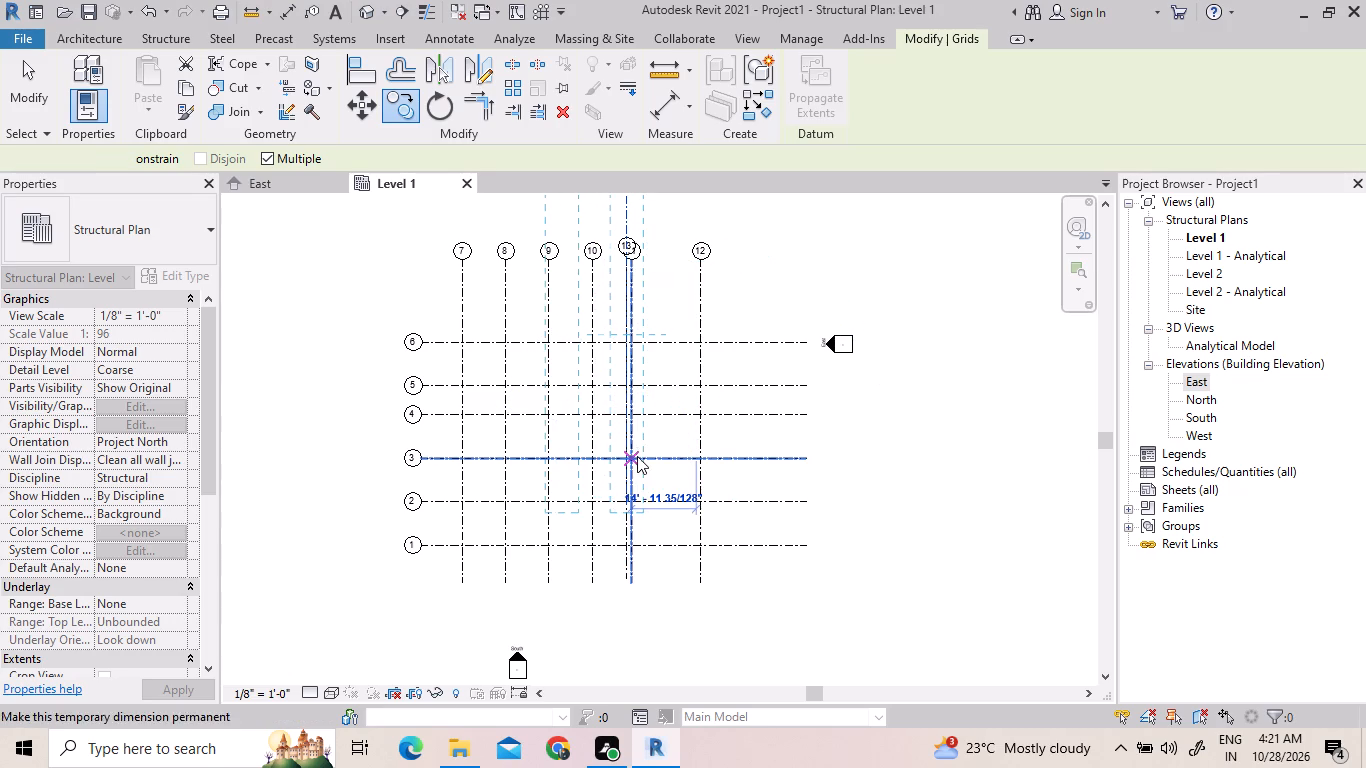
pyautogui.press('Escape')
pyautogui.press('Escape')
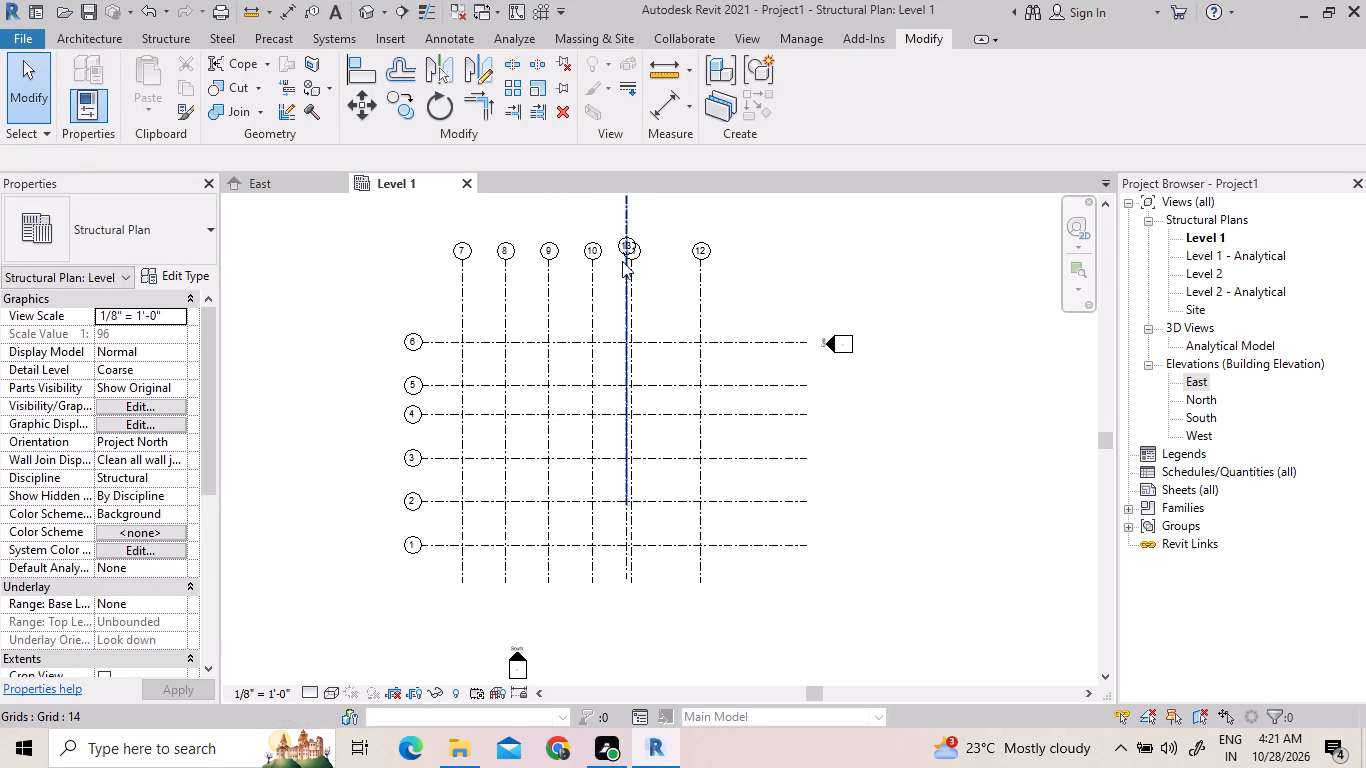
# Select the stray copied grid line 13 overlapping grid line 11 on its west side.
pyautogui.click(625, 242)
pyautogui.scroll(4, 621, 247)
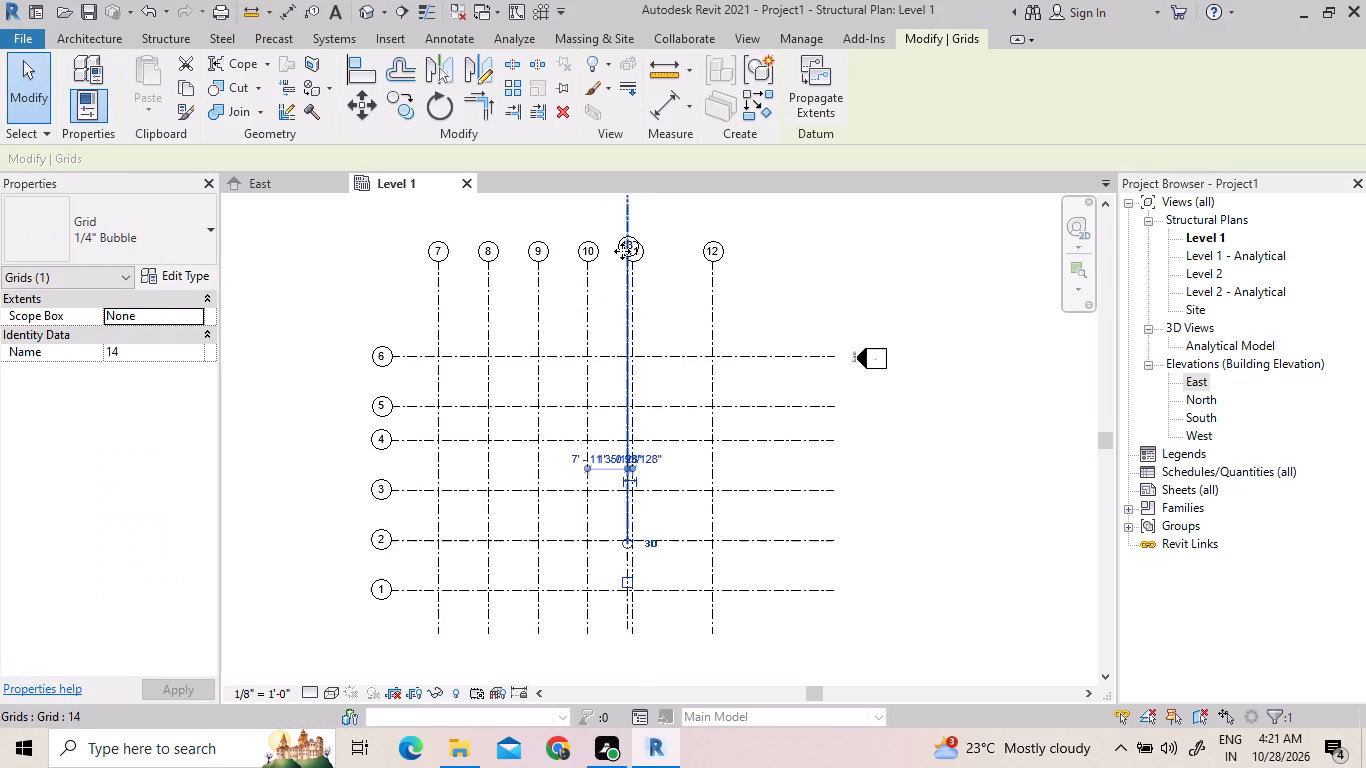
pyautogui.scroll(4, 629, 265)
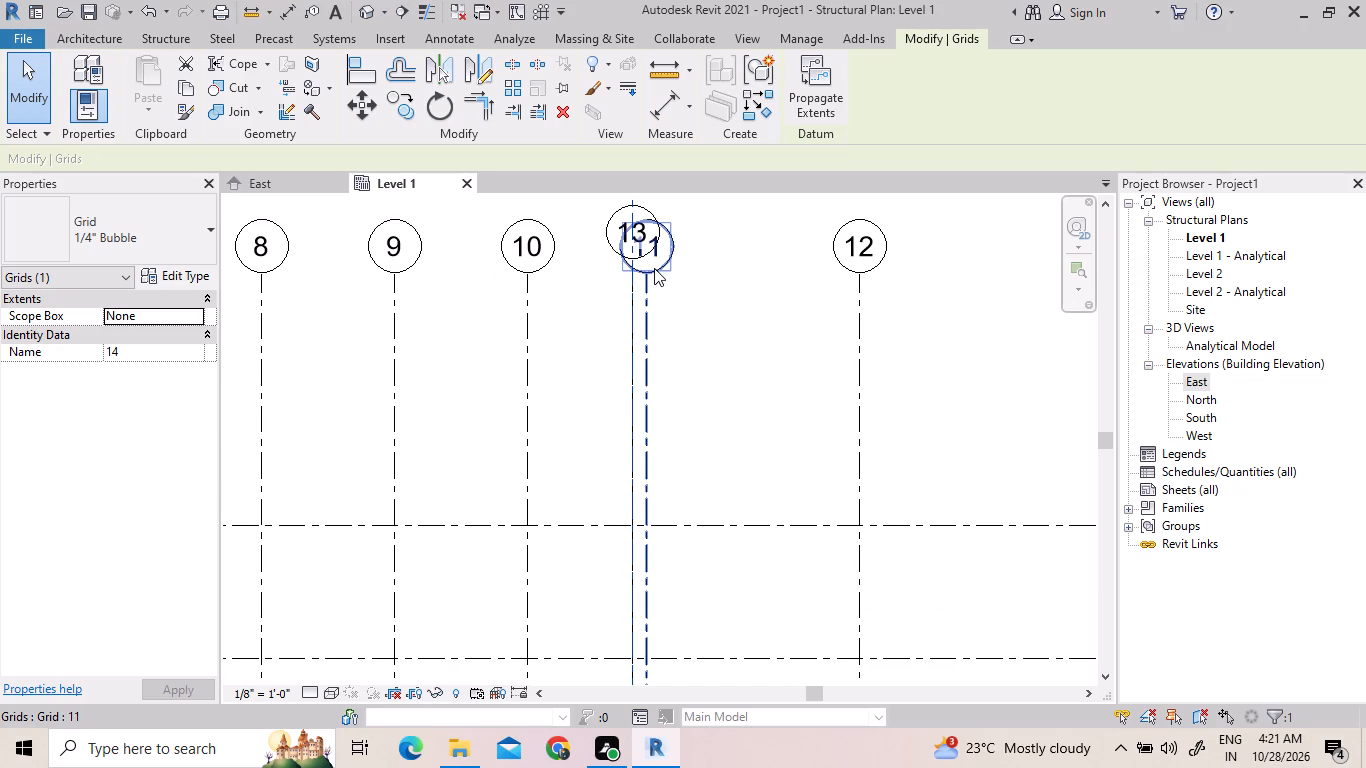
pyautogui.press('Escape')
pyautogui.click(605, 220)
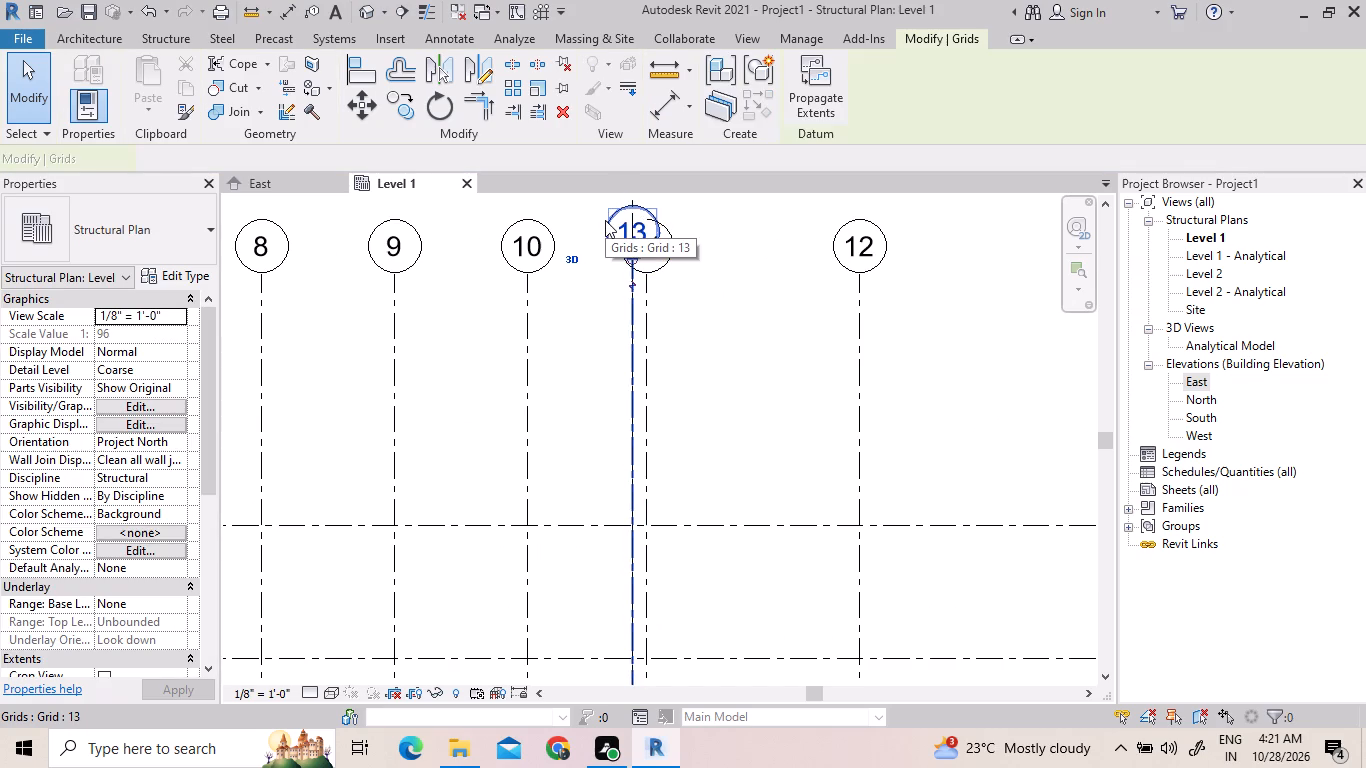
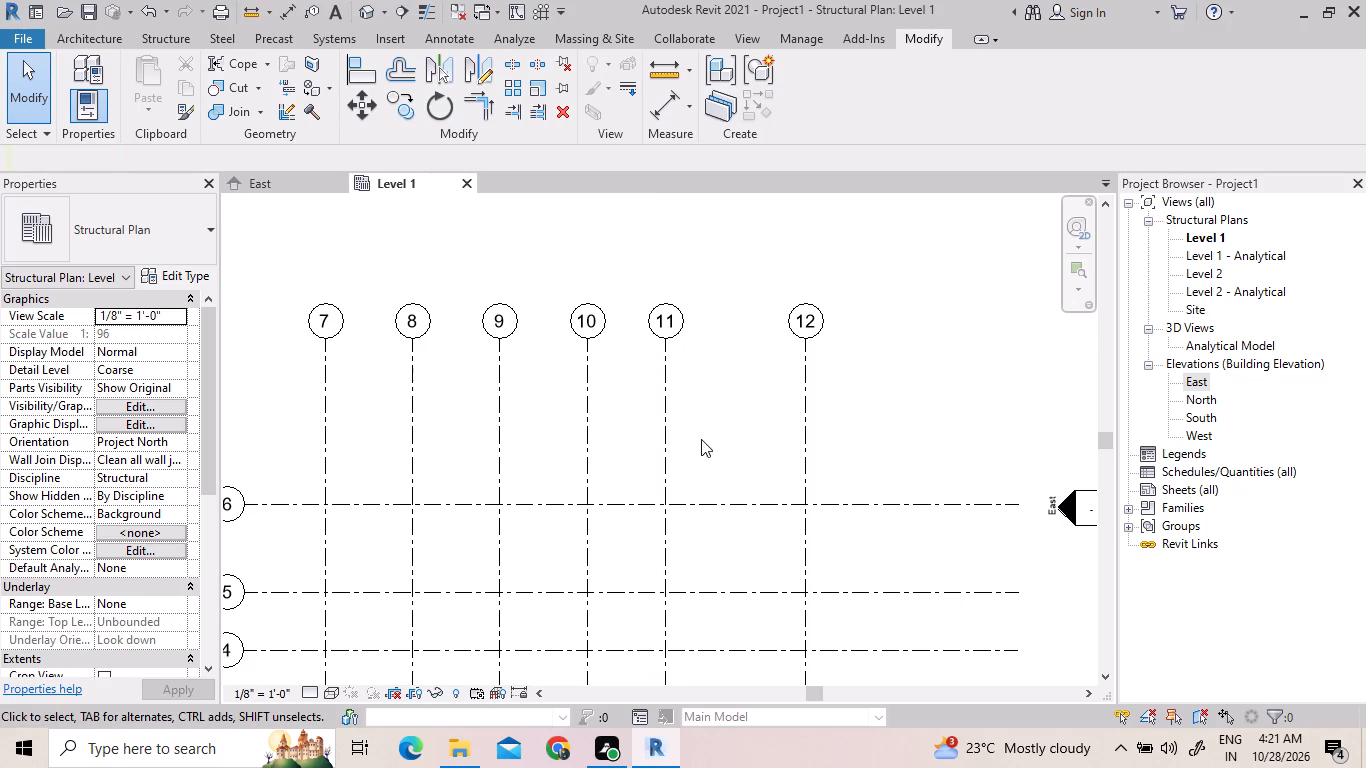
# Set the spacing between grid lines 11 and 12 to 10' by moving grid line 12.
pyautogui.click(803, 479)
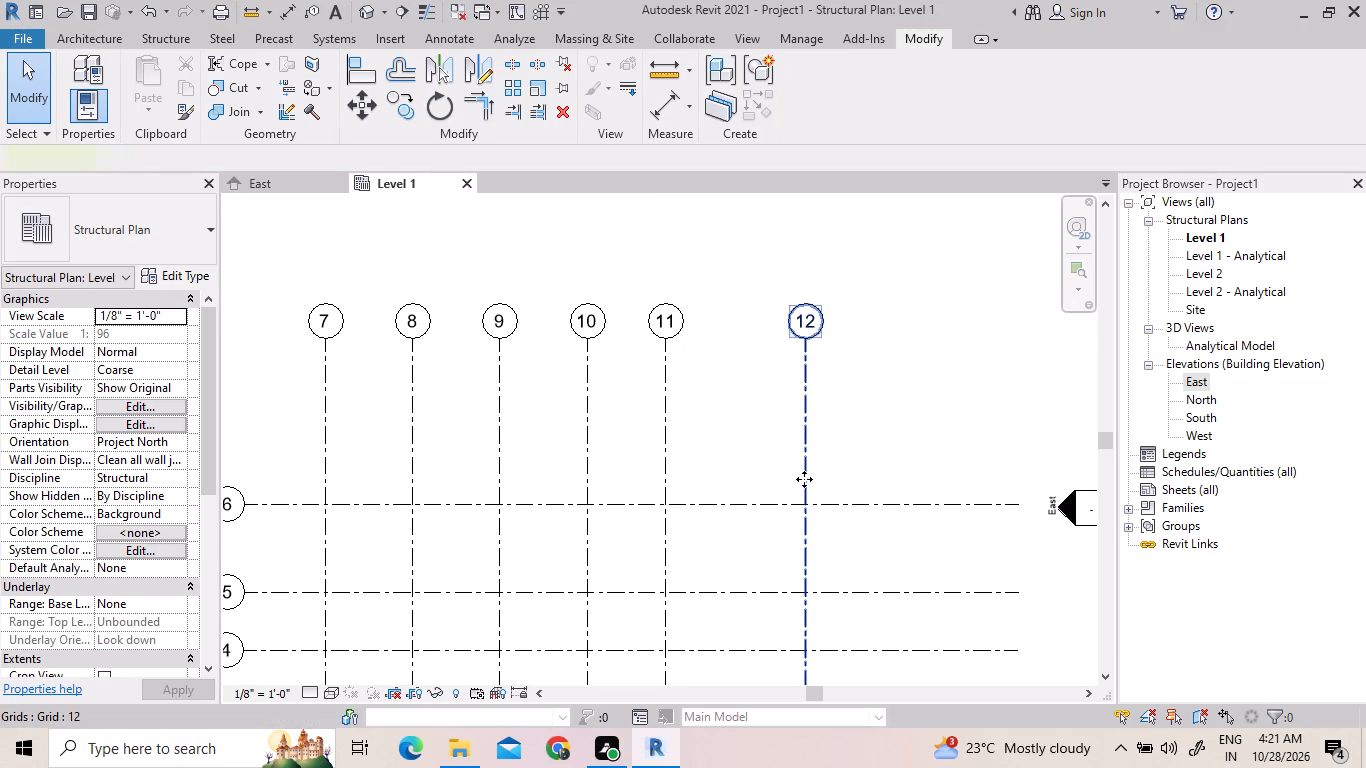
pyautogui.scroll(-7, 805, 472)
pyautogui.scroll(2, 811, 699)
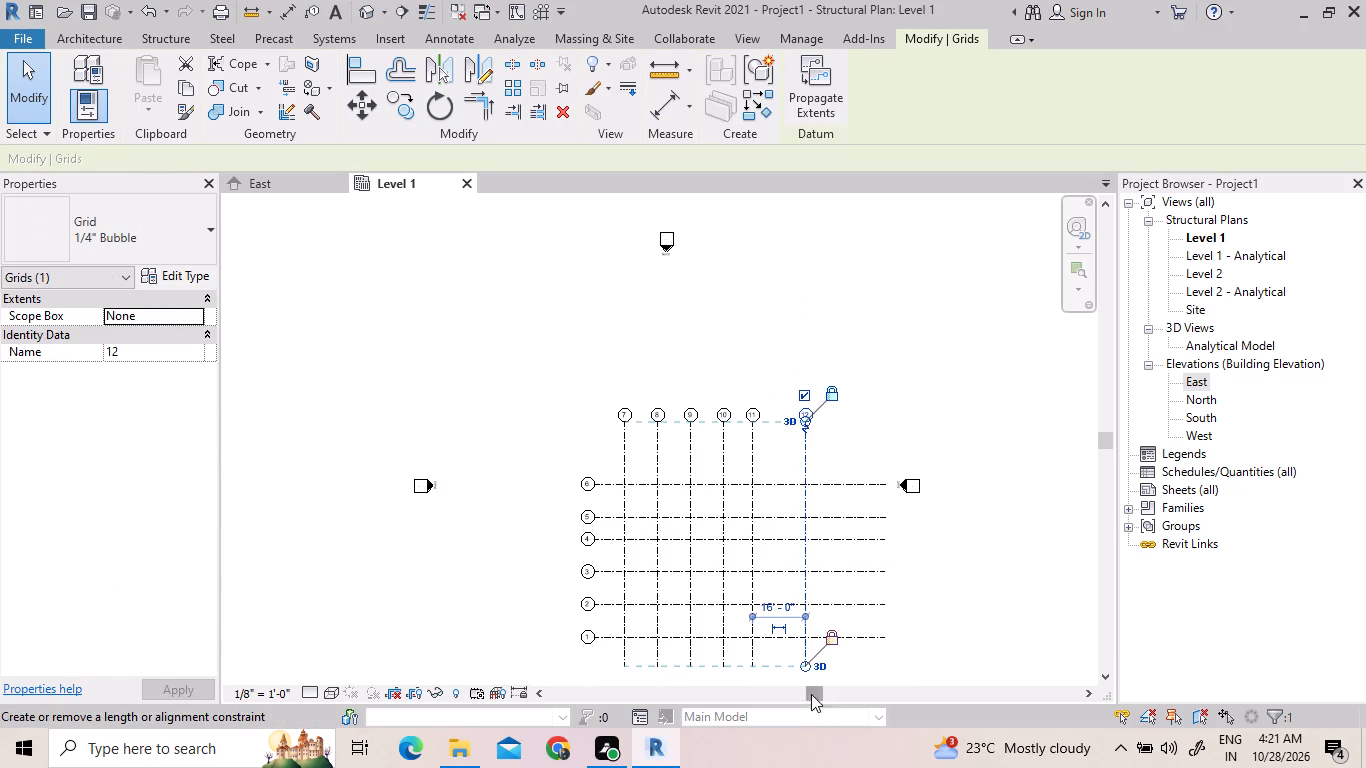
pyautogui.scroll(1, 811, 694)
pyautogui.click(770, 608)
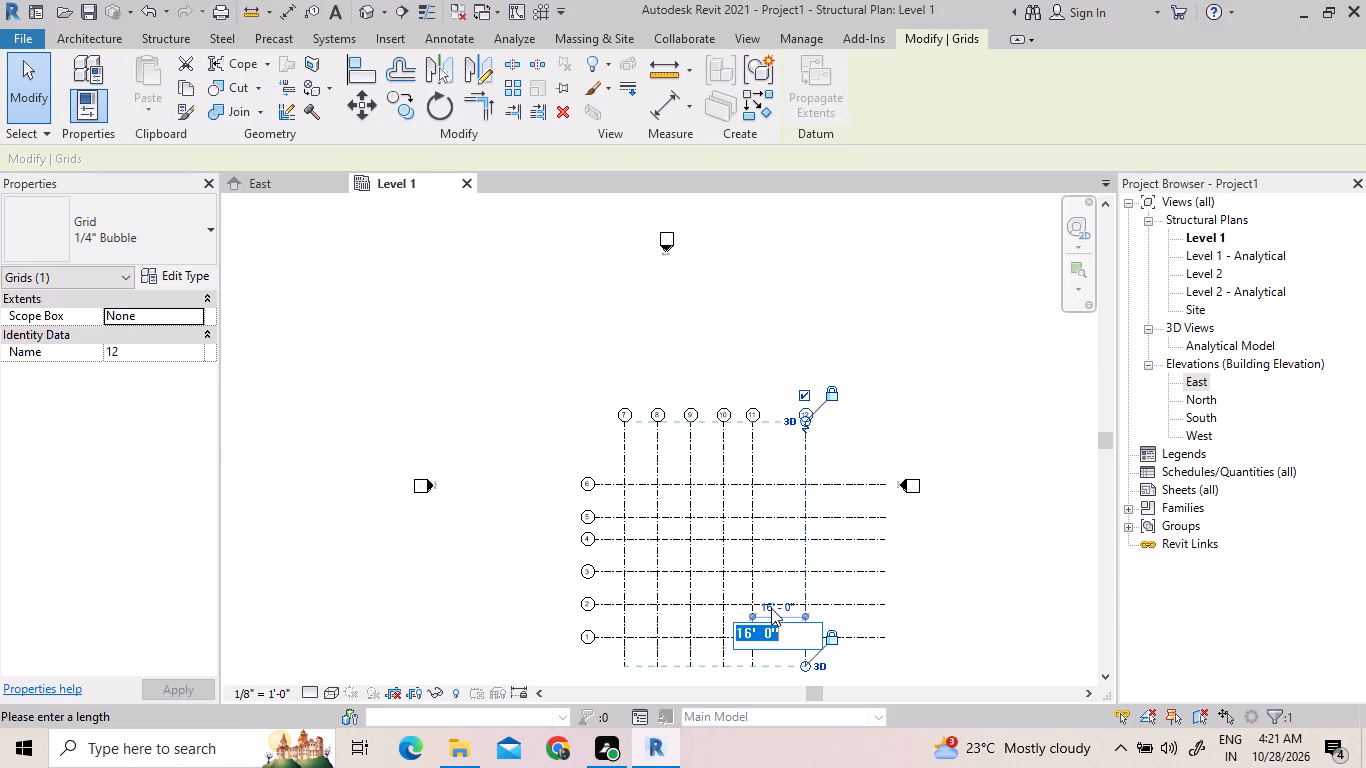
pyautogui.write("10'")
pyautogui.press('Return')
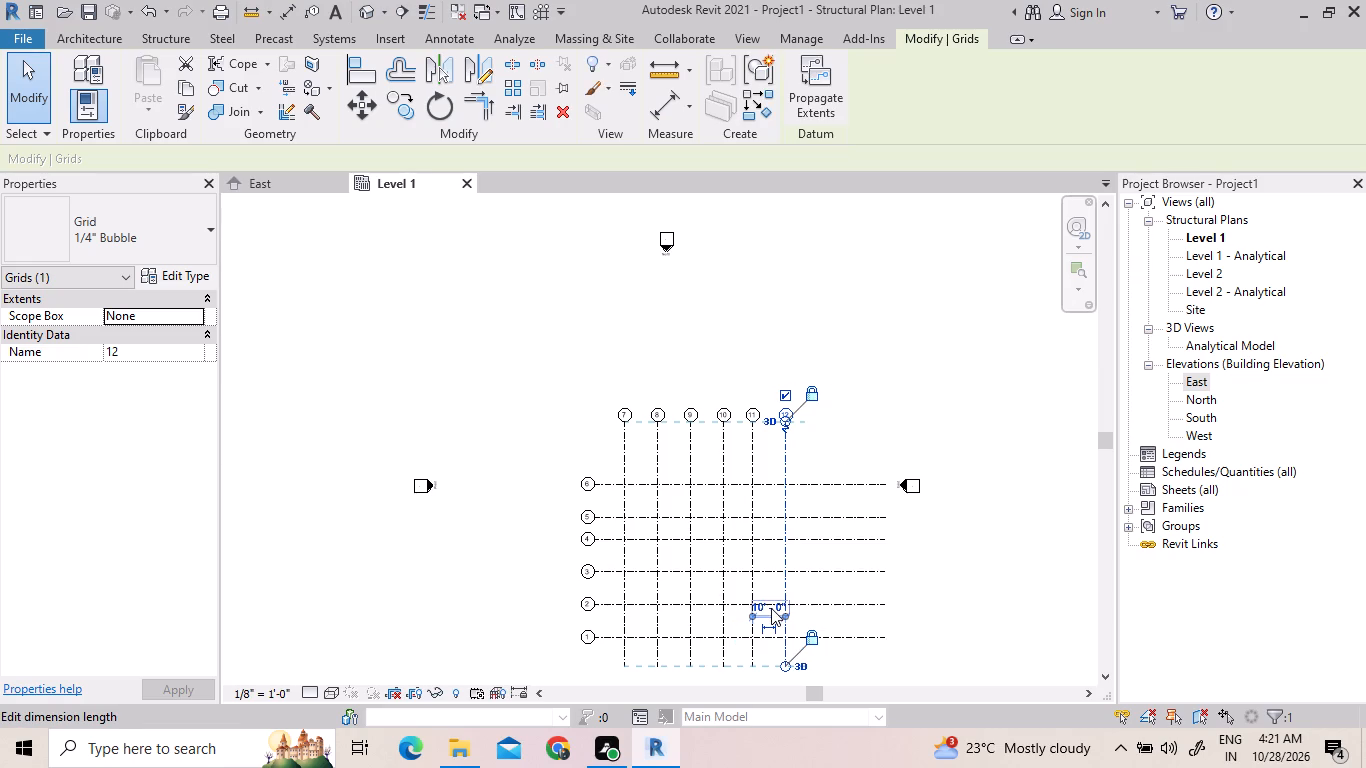
pyautogui.press('Escape')
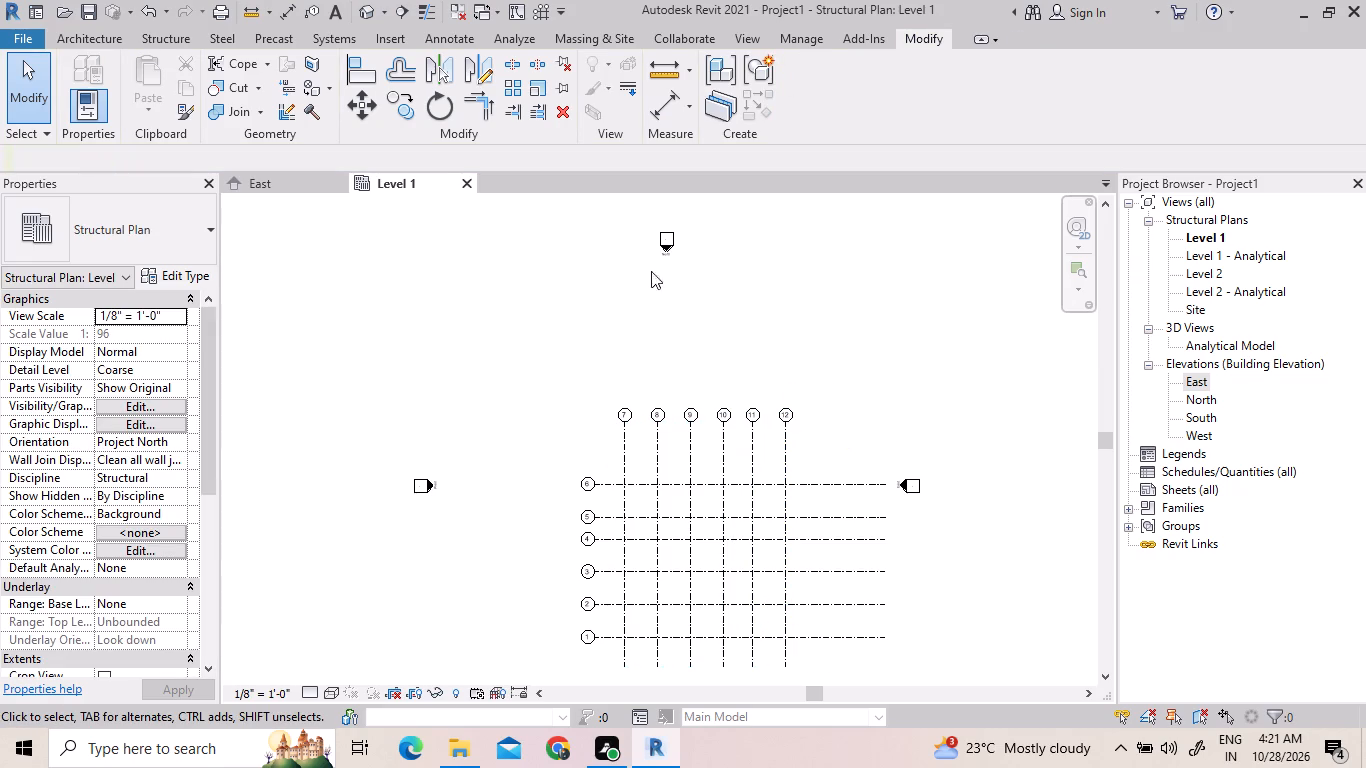
# Start a structural column, duplicate the Concrete-Rectangular-Column 12 x 18 type and rename the copy c1.
pyautogui.click(121, 36)
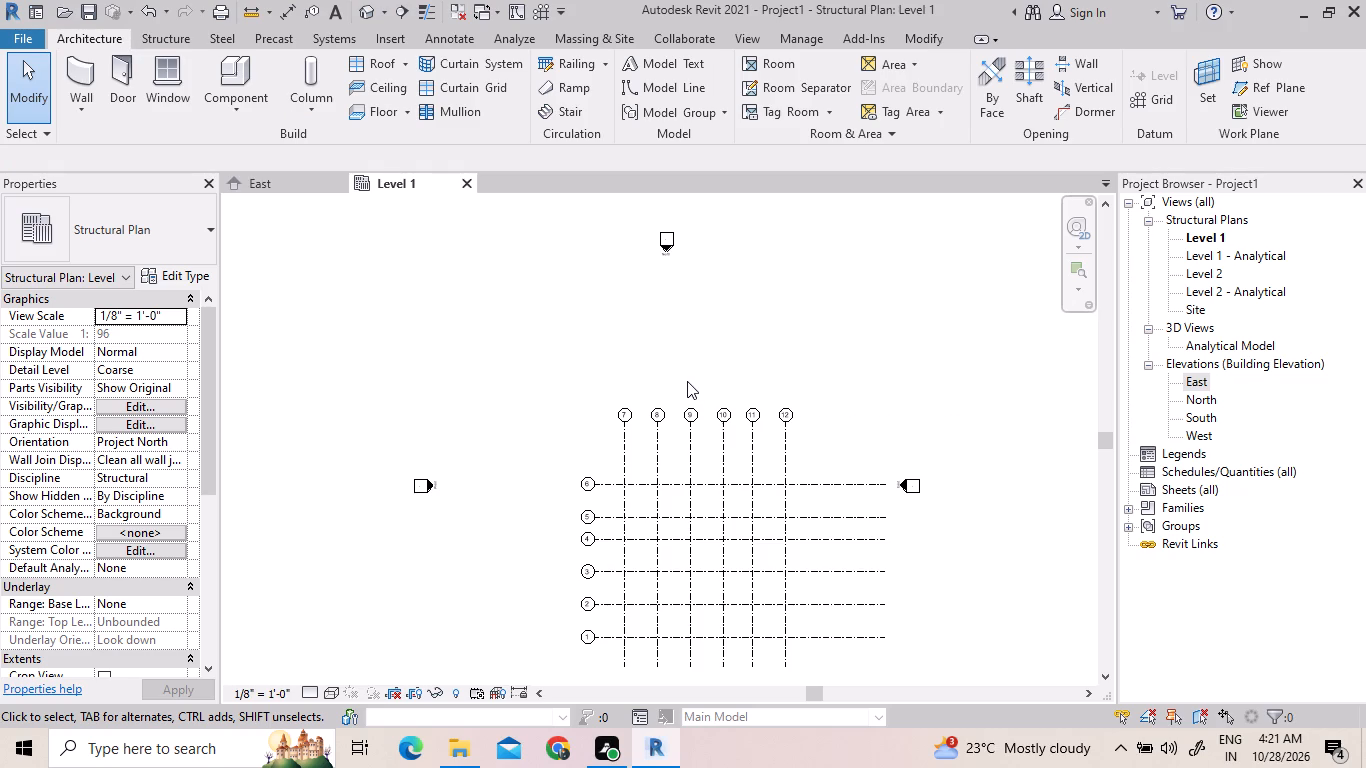
pyautogui.click(266, 183)
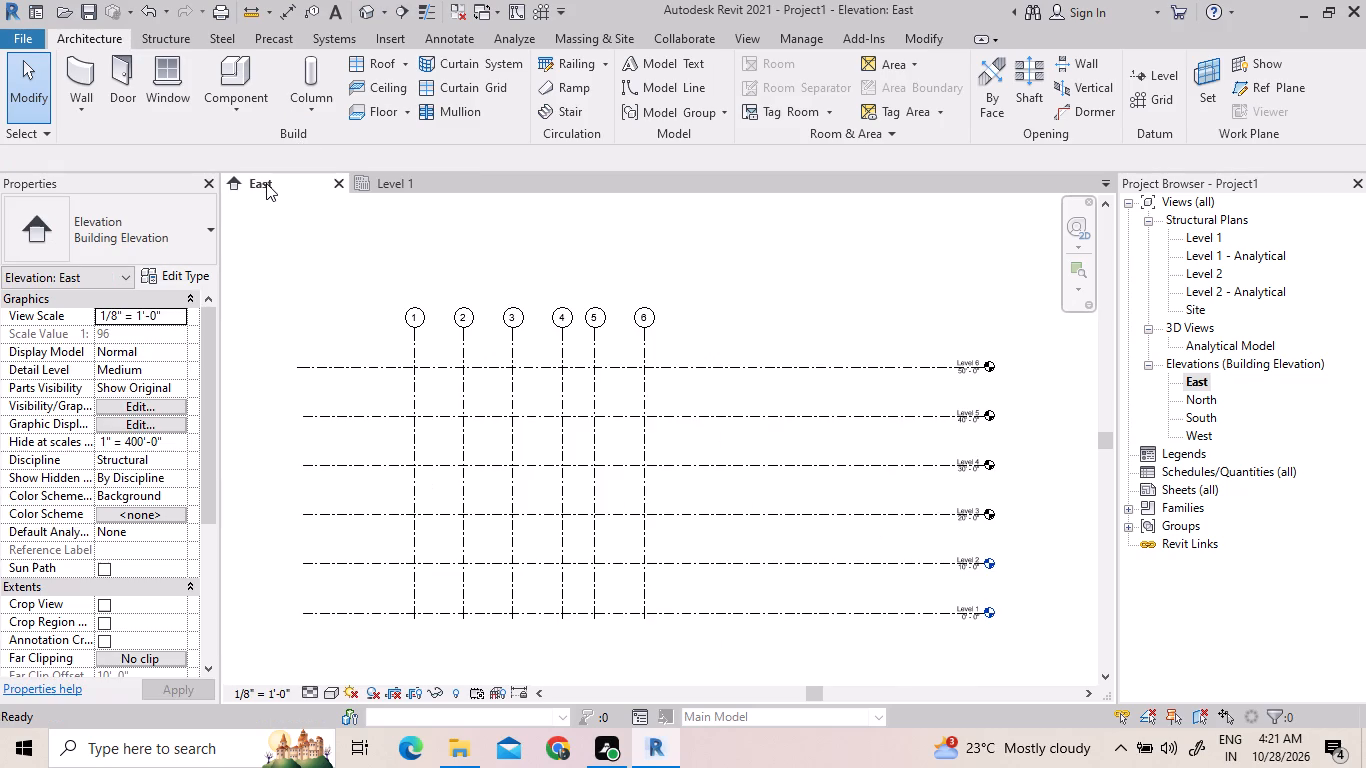
pyautogui.click(384, 188)
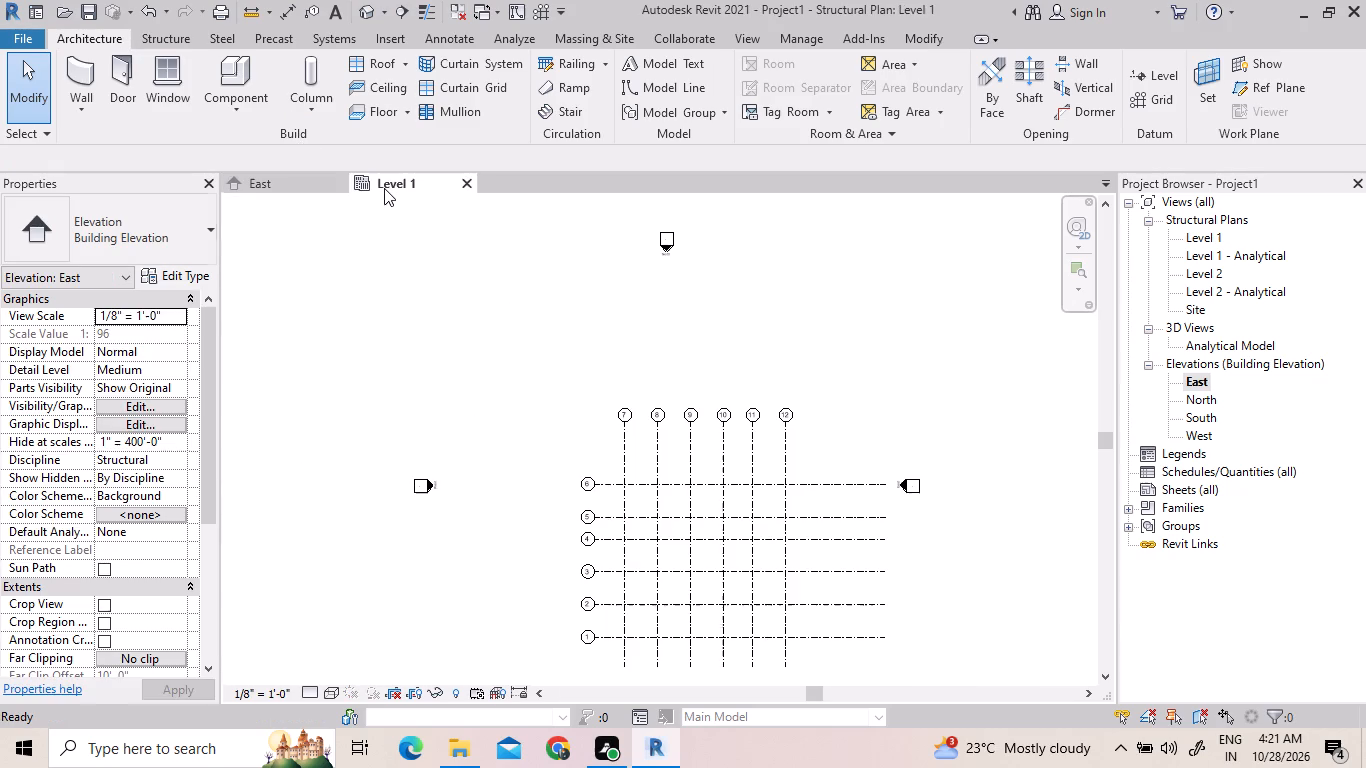
pyautogui.moveTo(473, 317); pyautogui.dragTo(459, 268, button='middle')
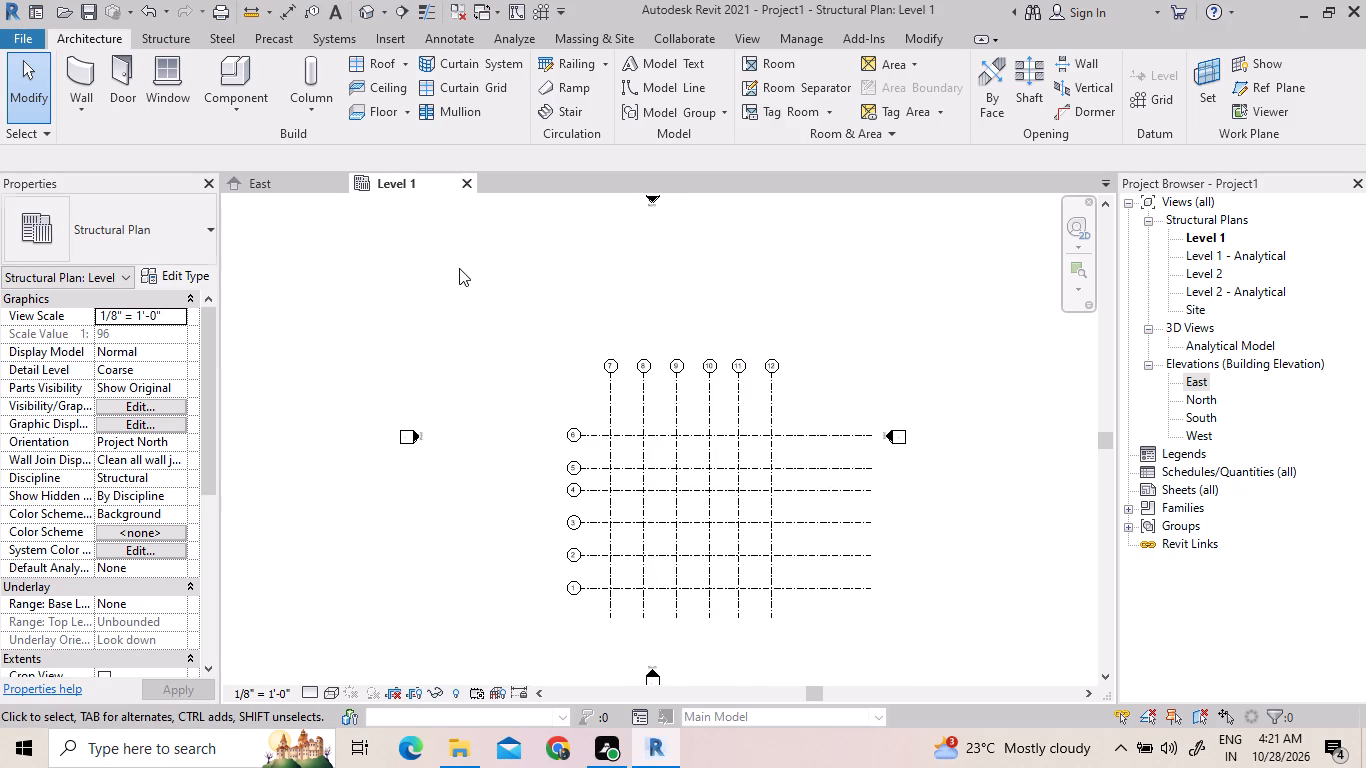
pyautogui.click(300, 81)
pyautogui.click(178, 219)
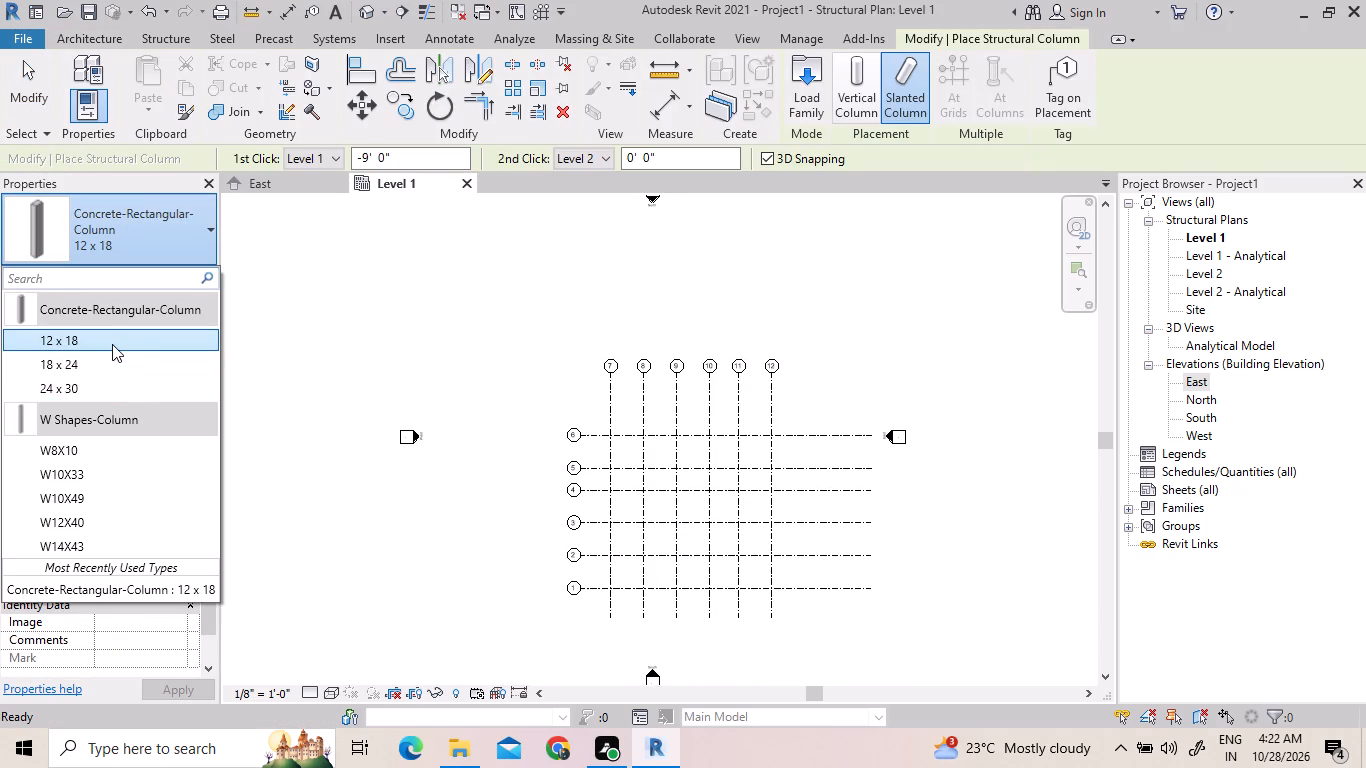
pyautogui.click(112, 344)
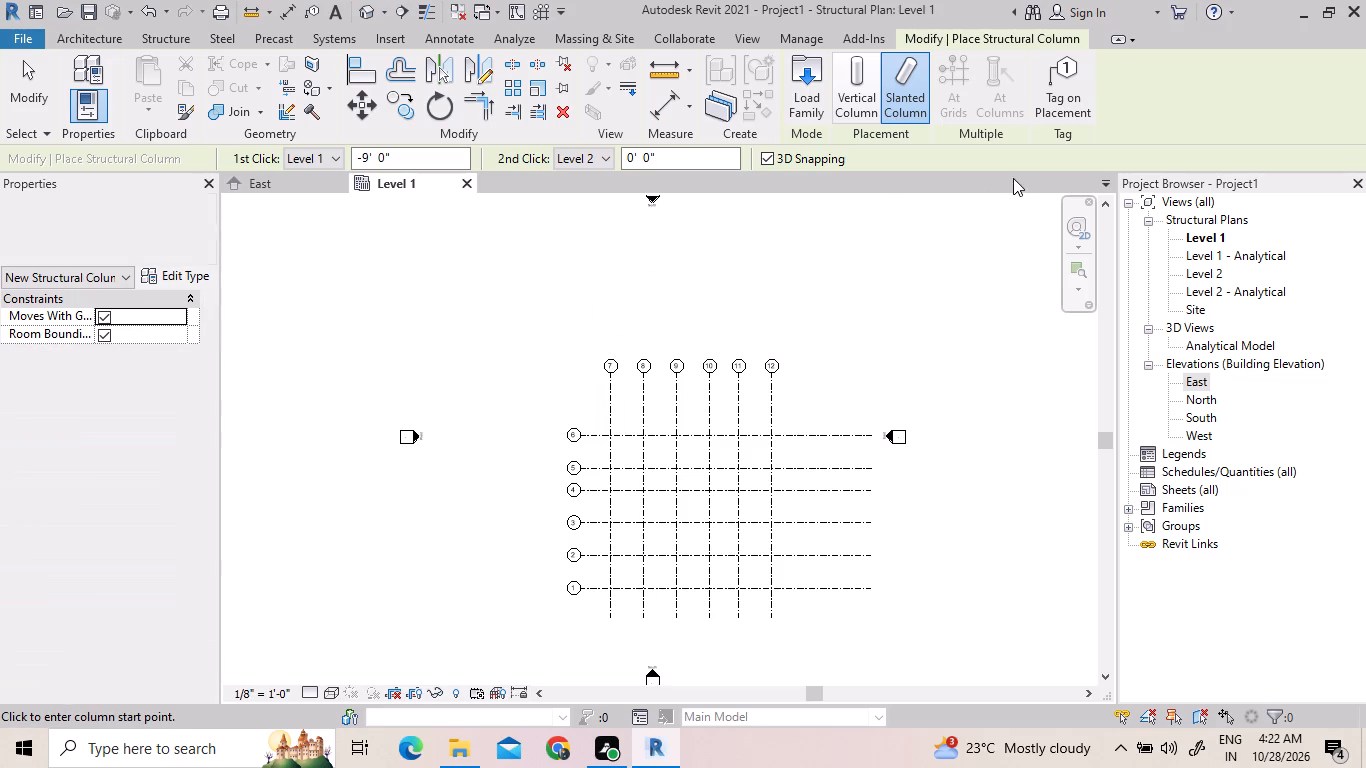
pyautogui.click(158, 274)
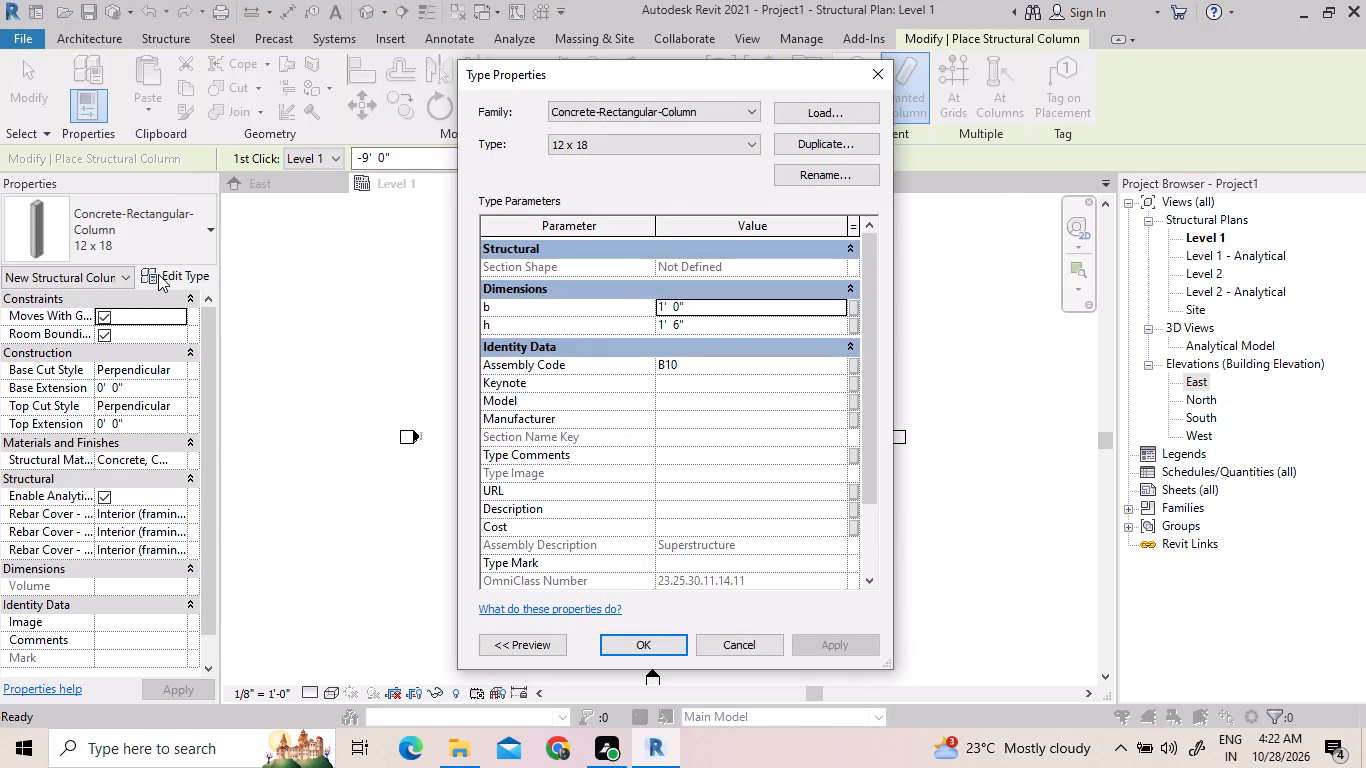
pyautogui.click(856, 130)
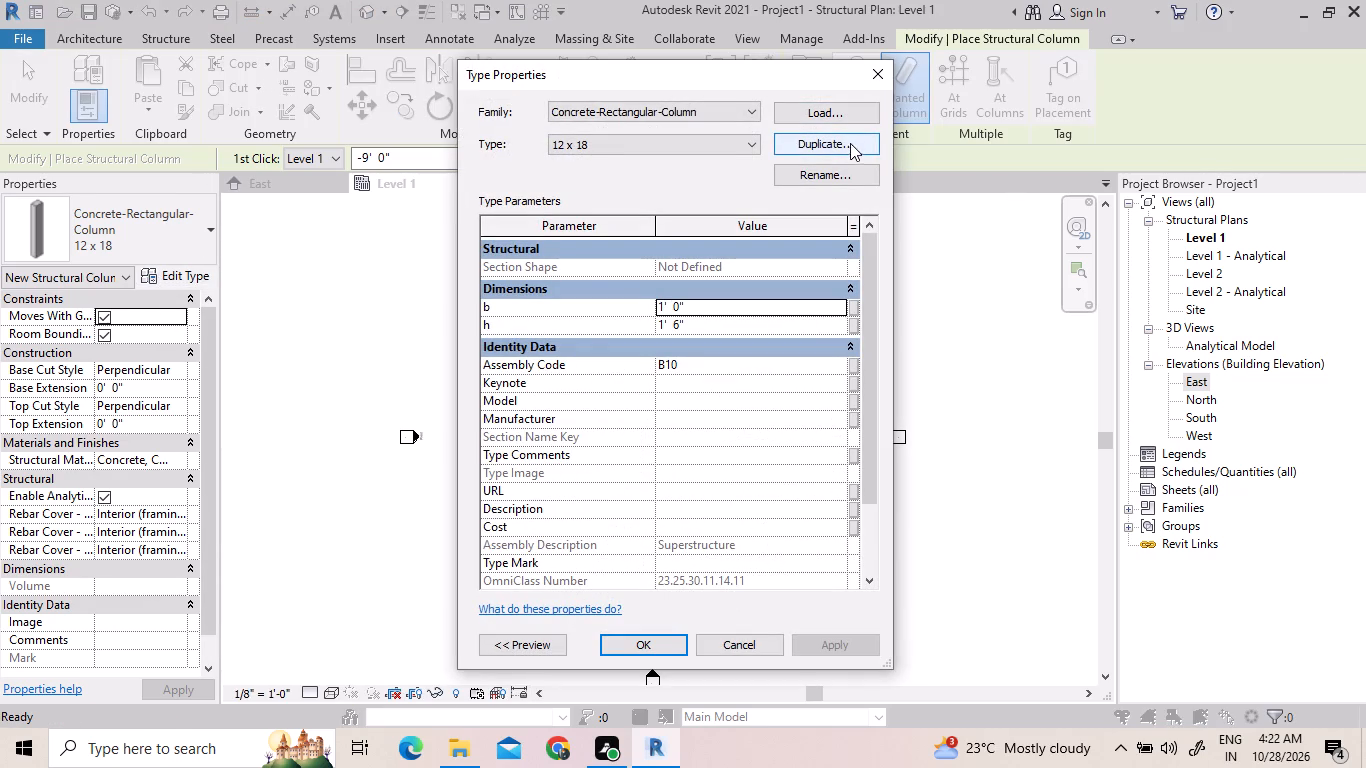
pyautogui.click(850, 144)
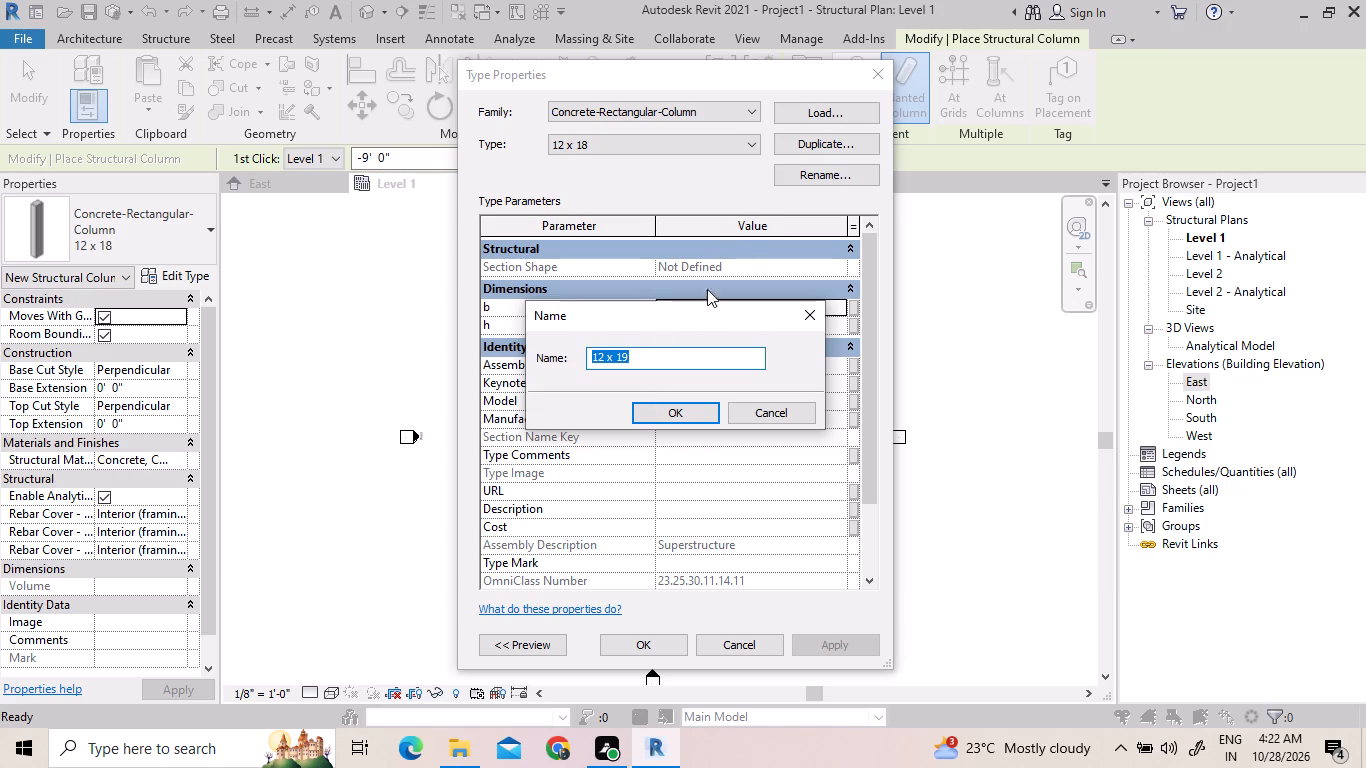
pyautogui.click(746, 182)
pyautogui.click(674, 403)
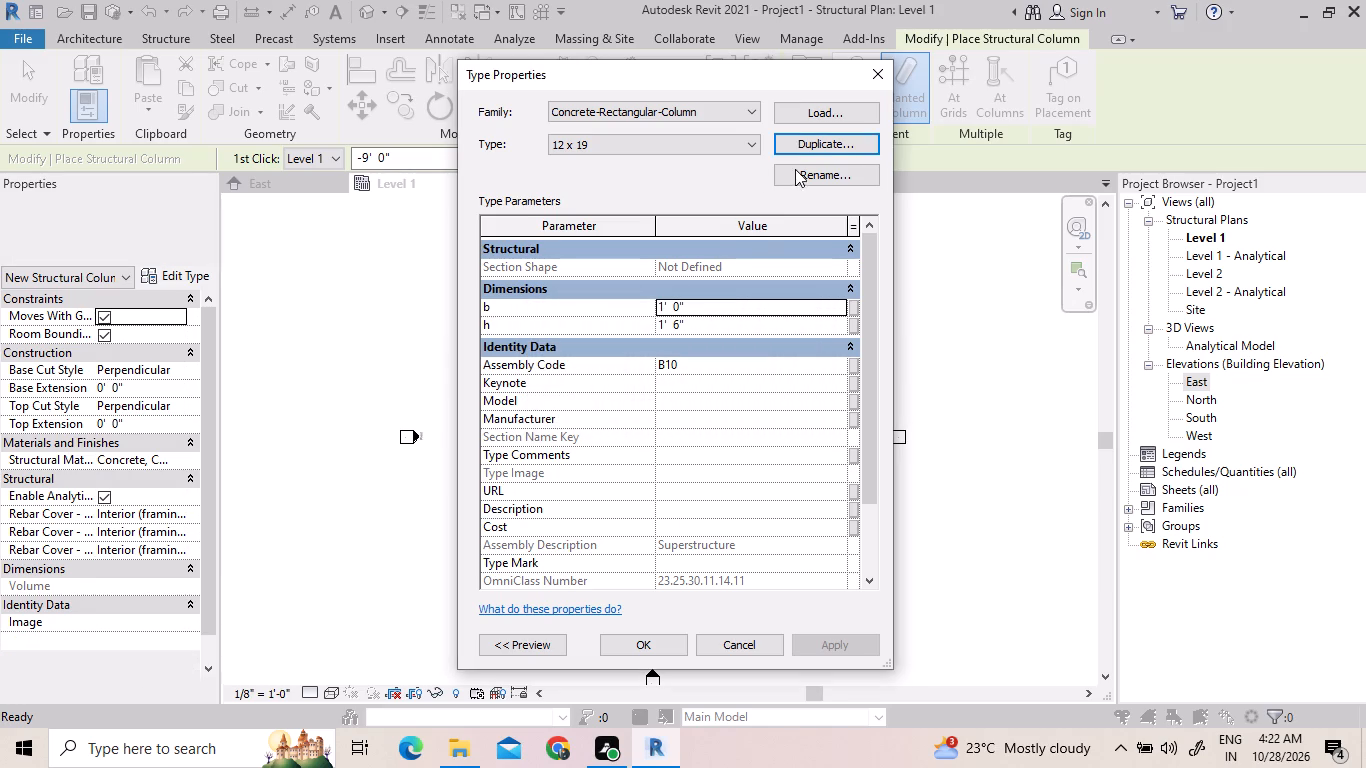
pyautogui.click(795, 174)
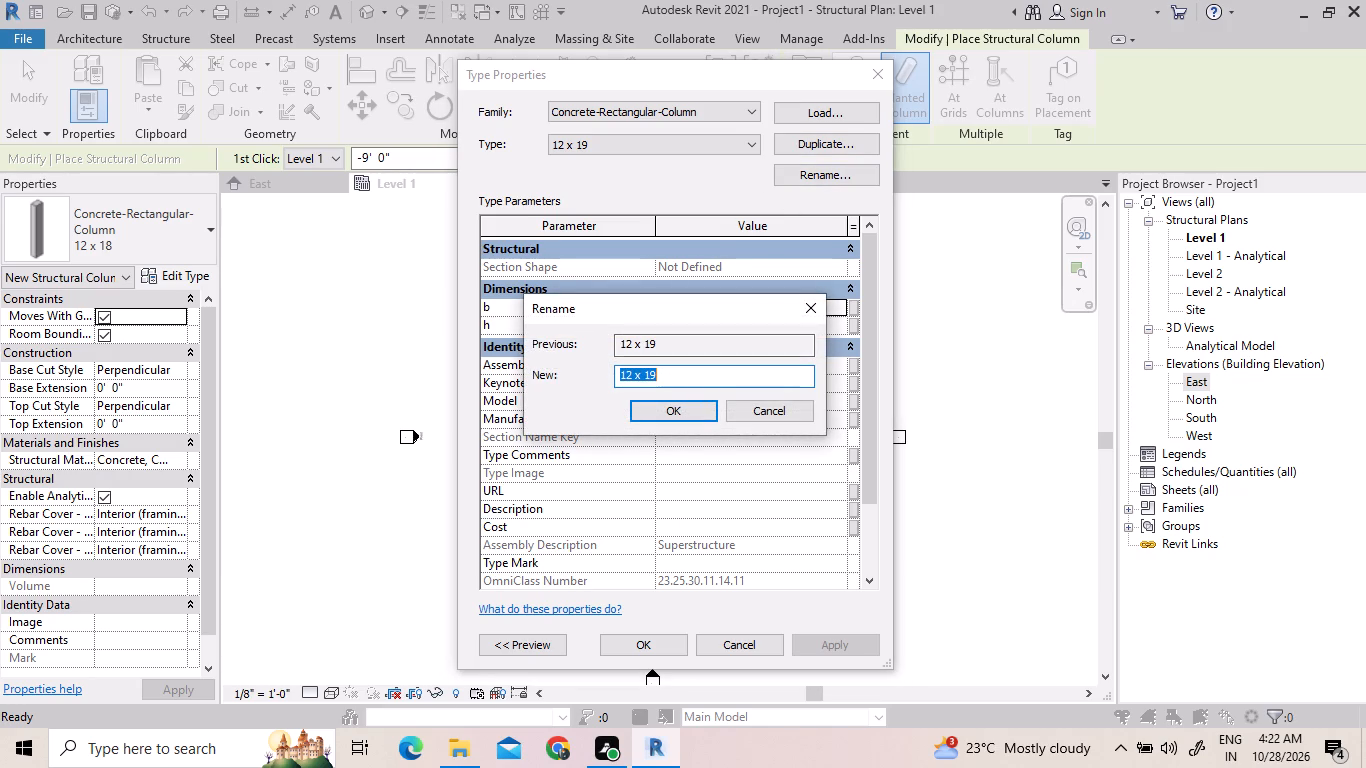
pyautogui.write('c1')
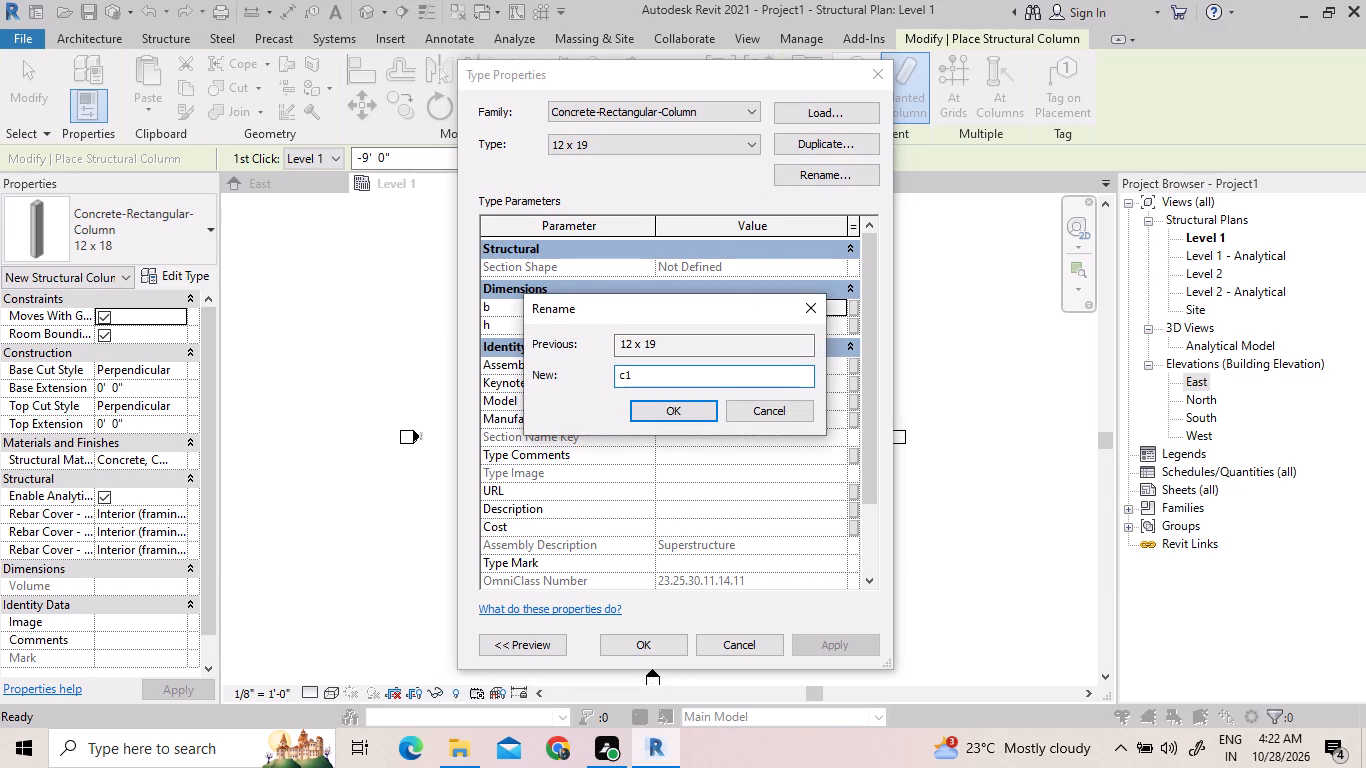
pyautogui.click(701, 411)
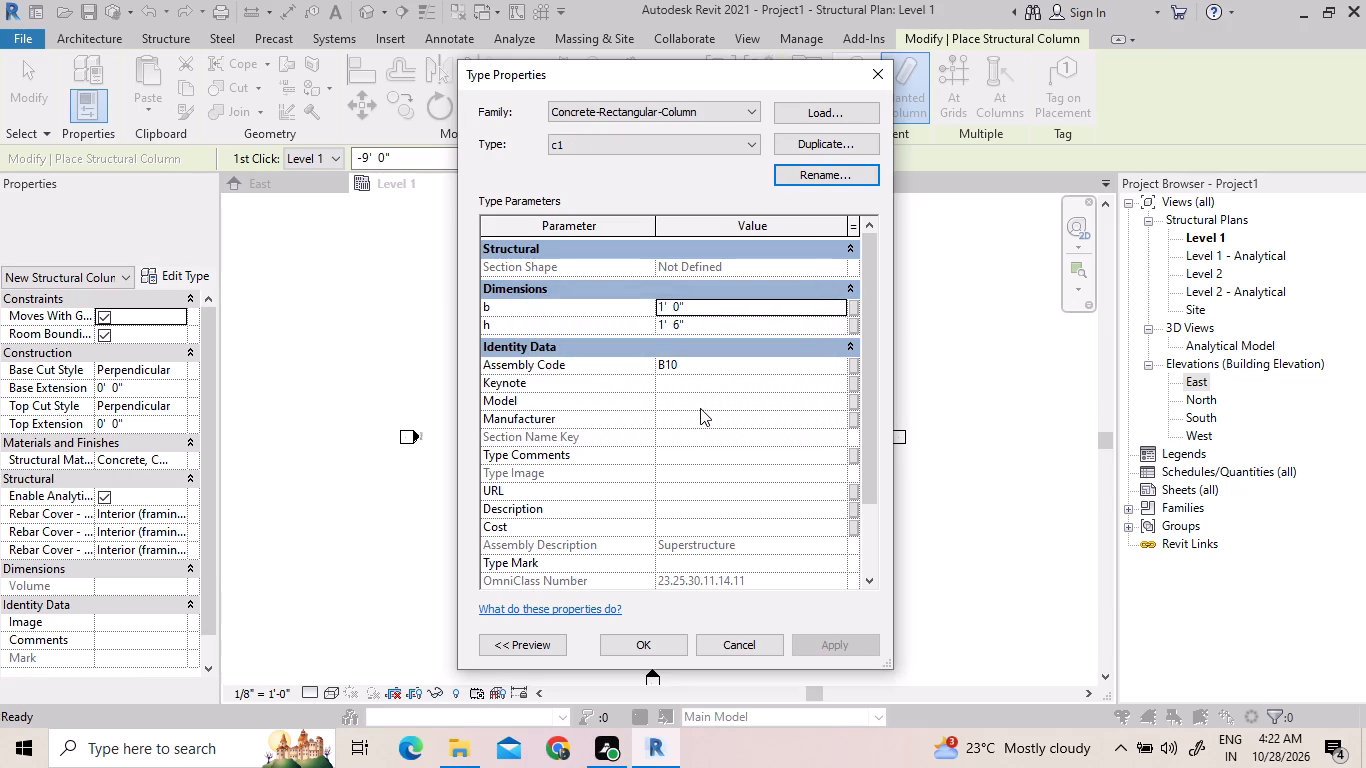
pyautogui.click(658, 656)
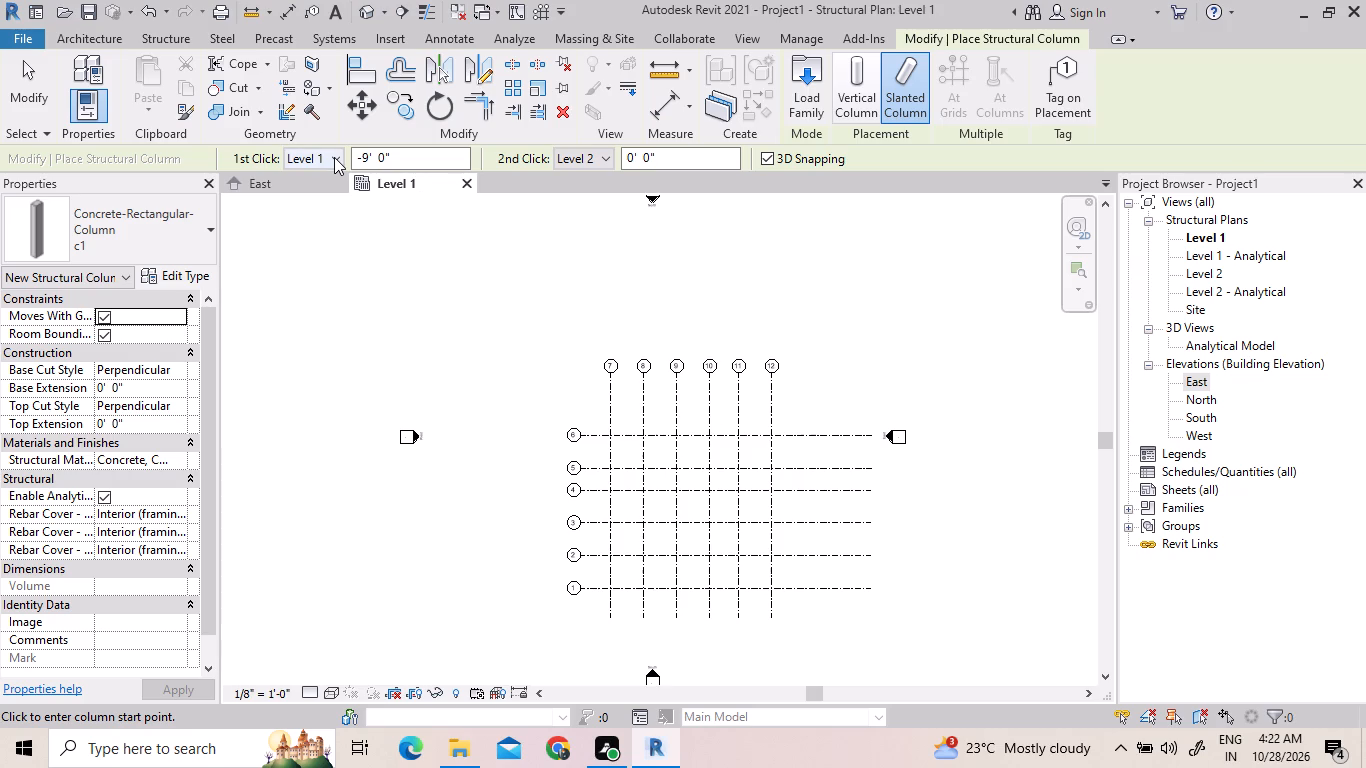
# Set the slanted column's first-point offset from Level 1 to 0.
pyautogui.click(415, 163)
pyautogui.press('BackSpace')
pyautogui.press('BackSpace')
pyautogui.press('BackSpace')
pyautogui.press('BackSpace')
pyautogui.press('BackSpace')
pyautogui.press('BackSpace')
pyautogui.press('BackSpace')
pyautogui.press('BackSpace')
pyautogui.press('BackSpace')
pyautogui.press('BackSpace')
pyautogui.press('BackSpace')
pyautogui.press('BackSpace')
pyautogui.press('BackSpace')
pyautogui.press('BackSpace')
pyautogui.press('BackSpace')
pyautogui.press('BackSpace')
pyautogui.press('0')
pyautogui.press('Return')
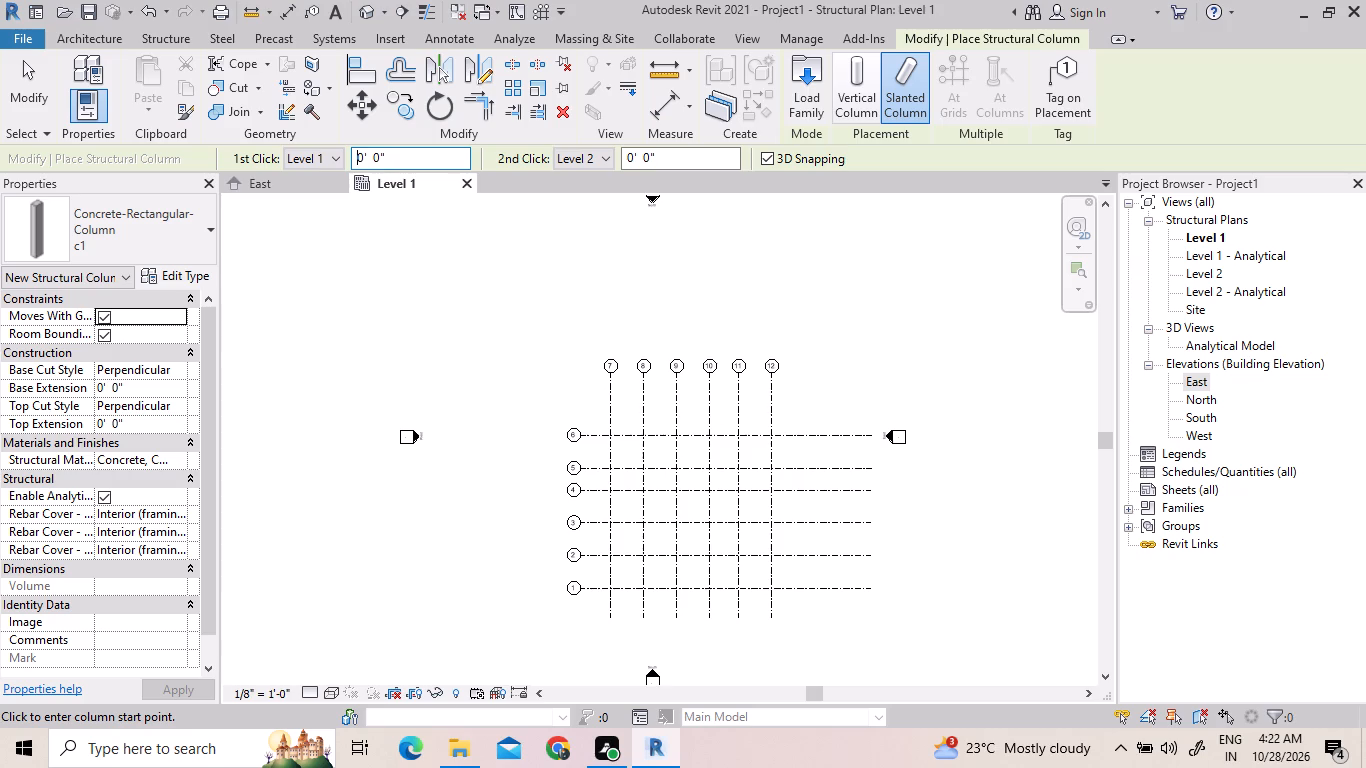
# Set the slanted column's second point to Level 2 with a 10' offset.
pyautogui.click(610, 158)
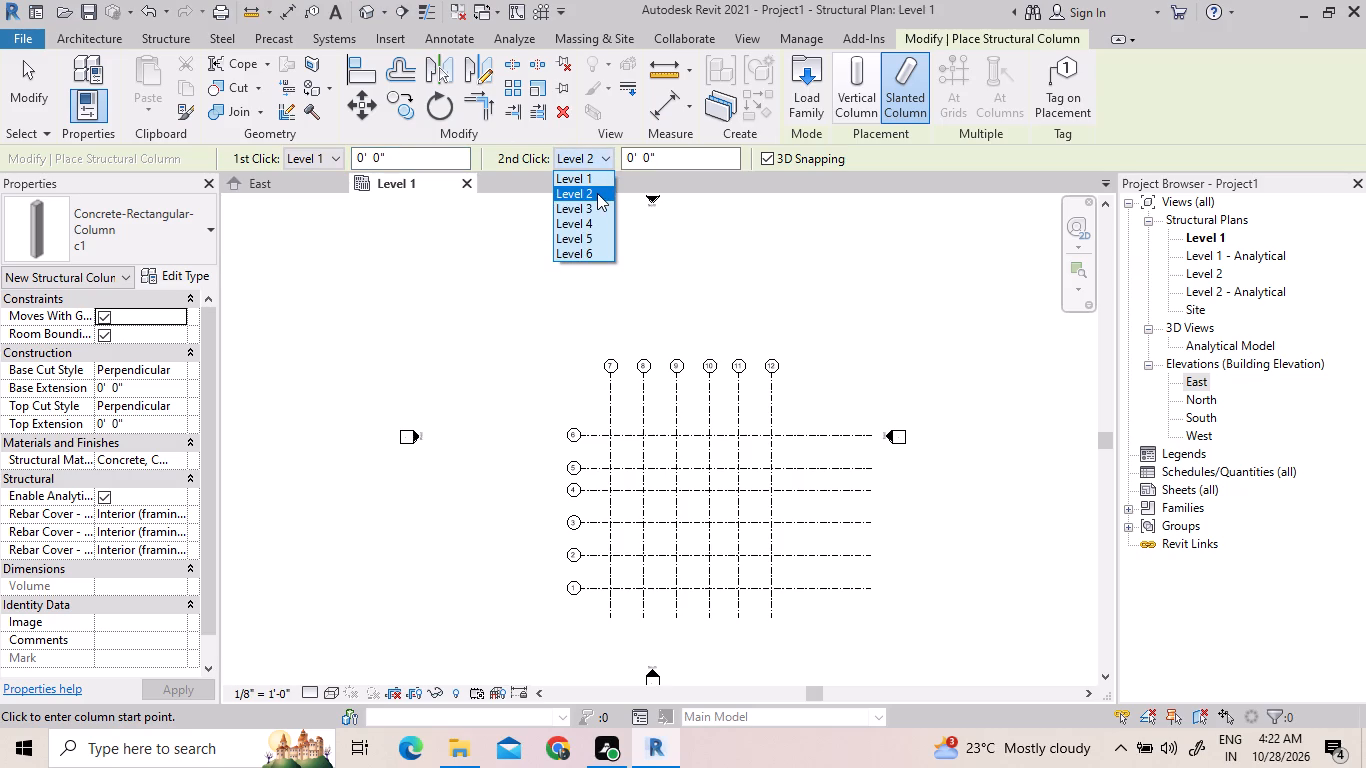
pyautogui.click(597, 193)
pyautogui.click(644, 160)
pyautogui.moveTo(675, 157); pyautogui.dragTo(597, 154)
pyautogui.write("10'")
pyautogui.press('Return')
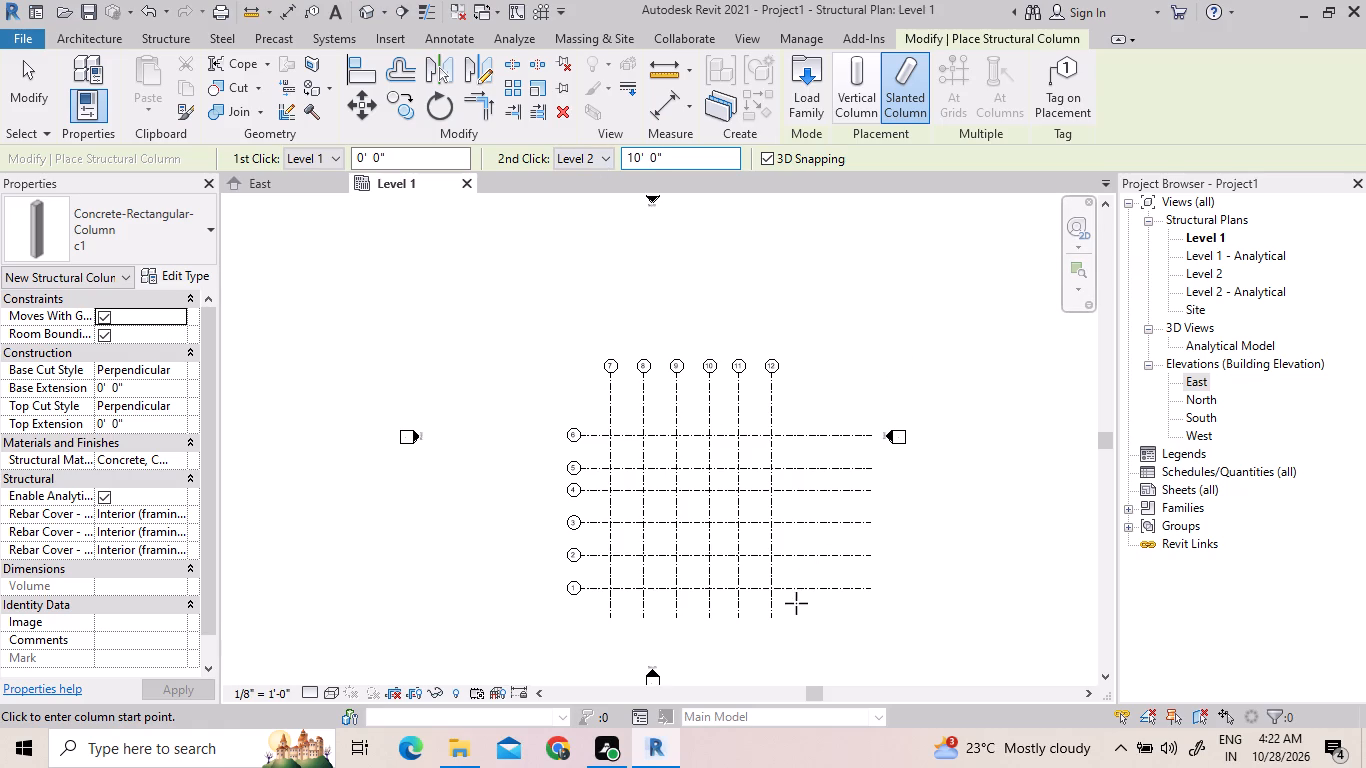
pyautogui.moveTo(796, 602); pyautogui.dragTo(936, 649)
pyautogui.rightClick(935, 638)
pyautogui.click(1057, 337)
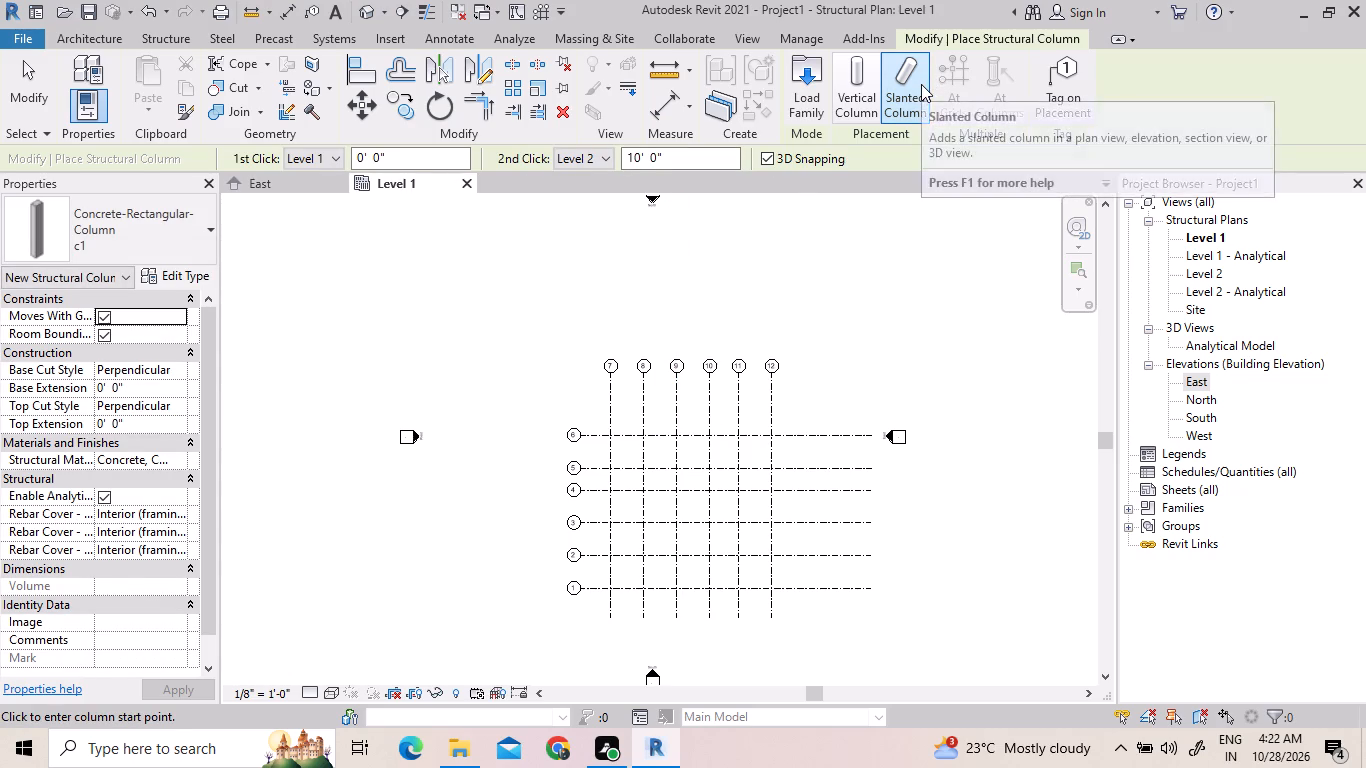
# Place vertical 12 x 18 Concrete-Rectangular-Columns at all intersections of grid lines 1 to 6 with grid lines 7 to 12.
pyautogui.click(182, 241)
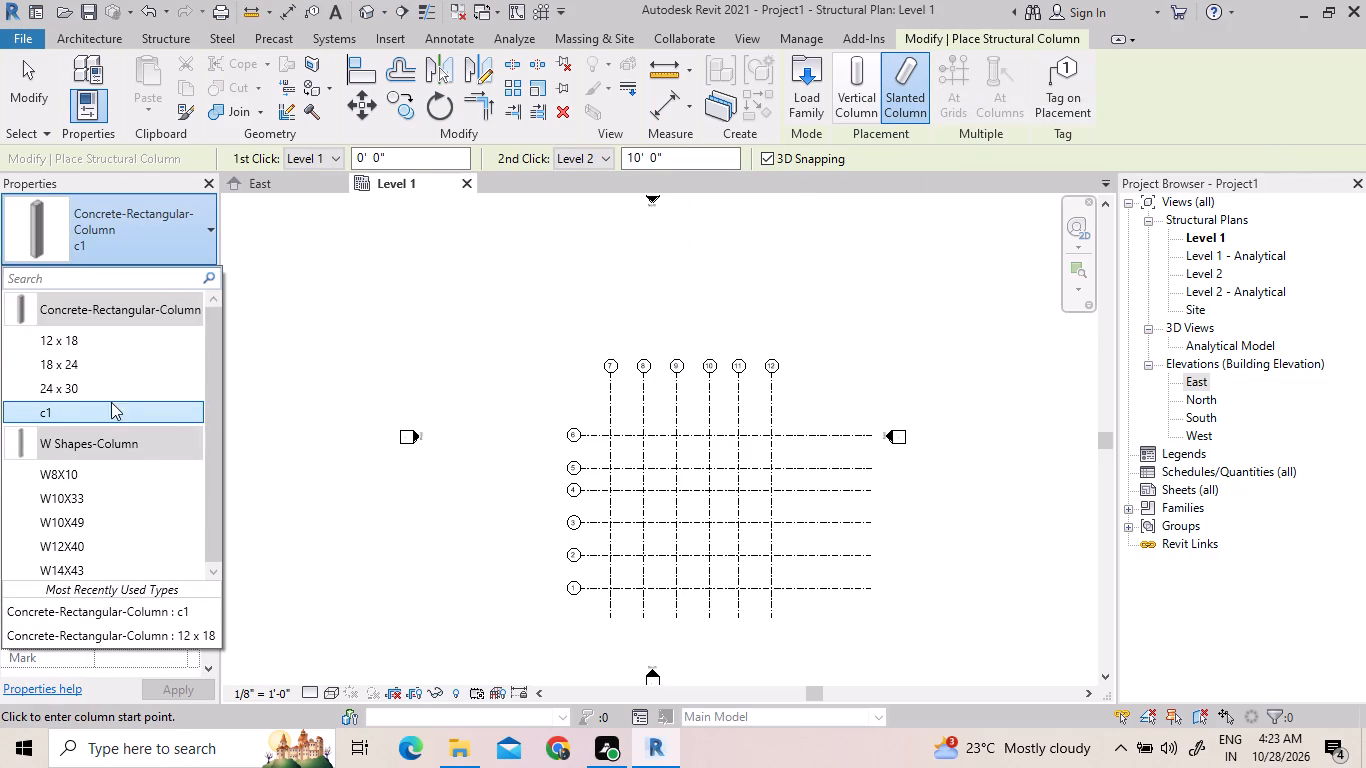
pyautogui.click(103, 341)
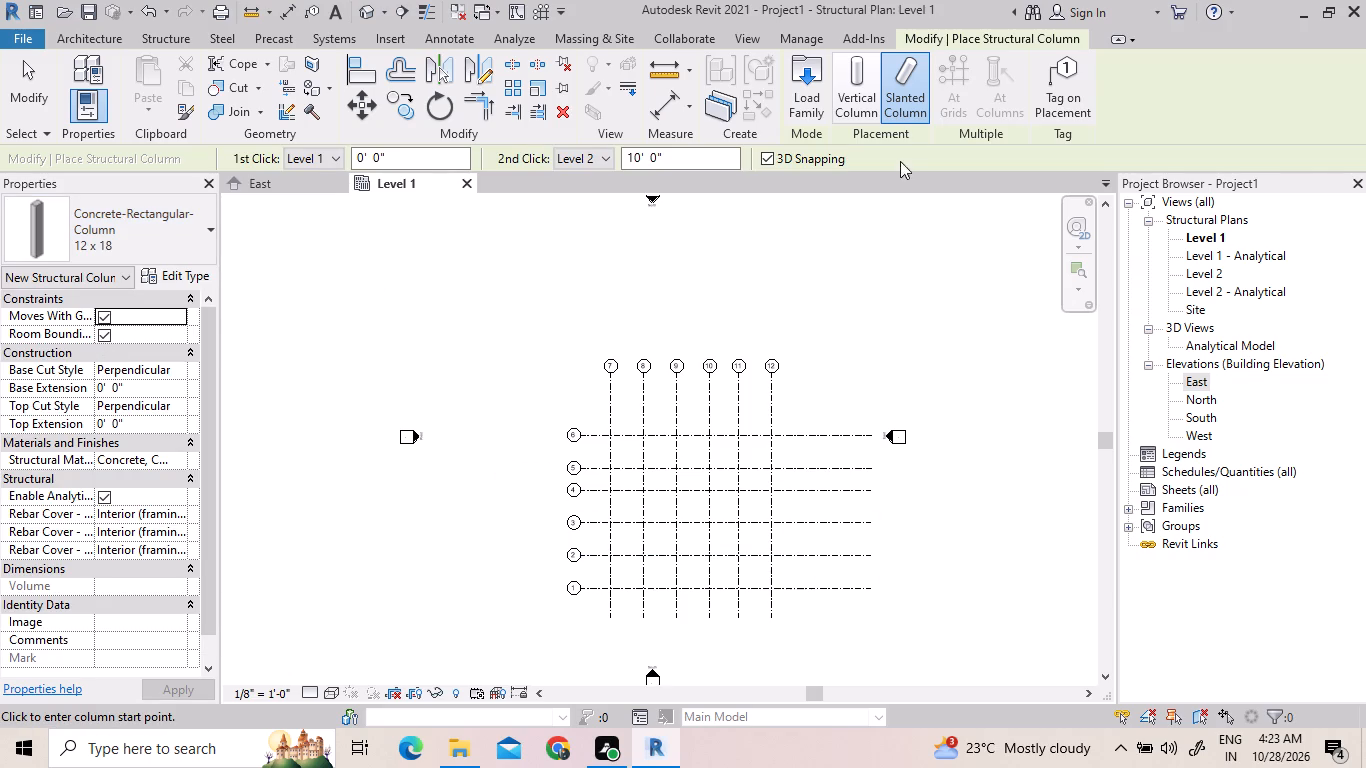
pyautogui.click(850, 77)
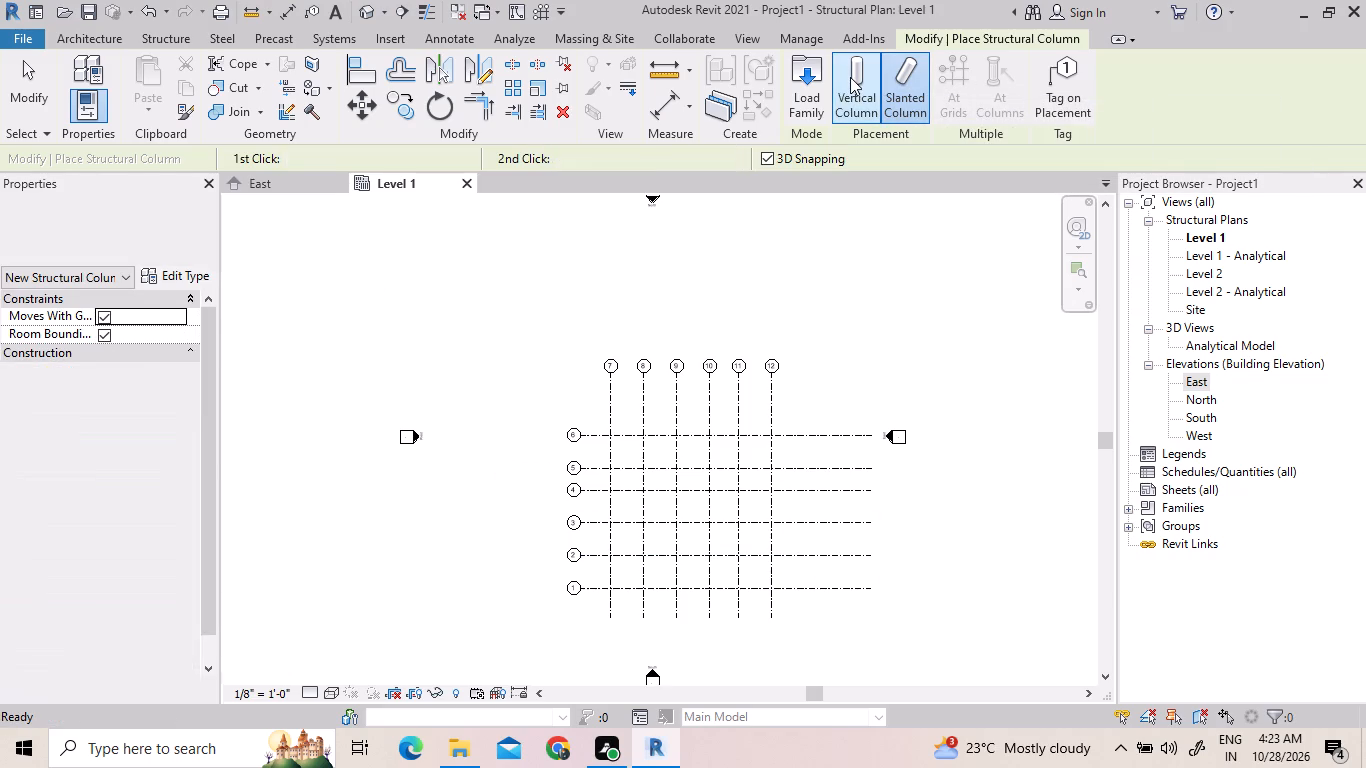
pyautogui.click(956, 80)
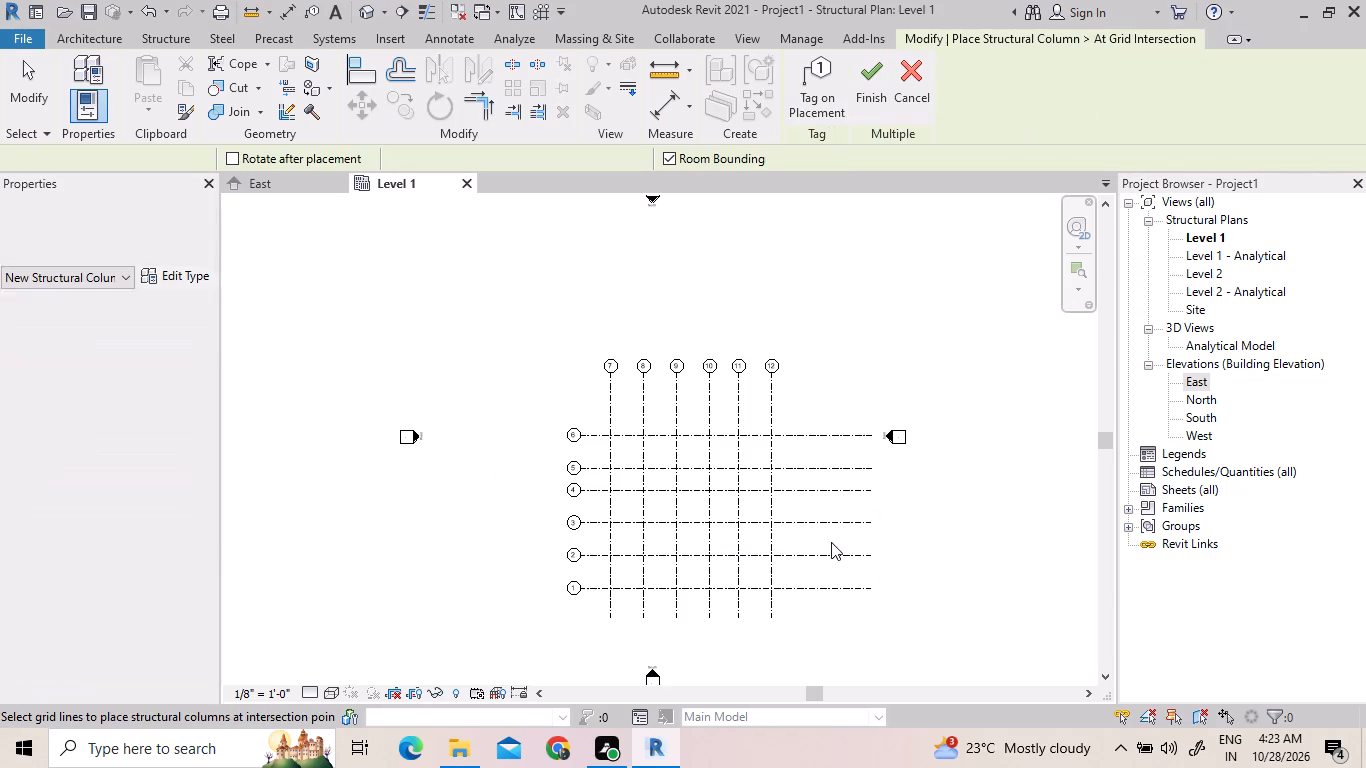
pyautogui.moveTo(798, 608); pyautogui.dragTo(591, 407)
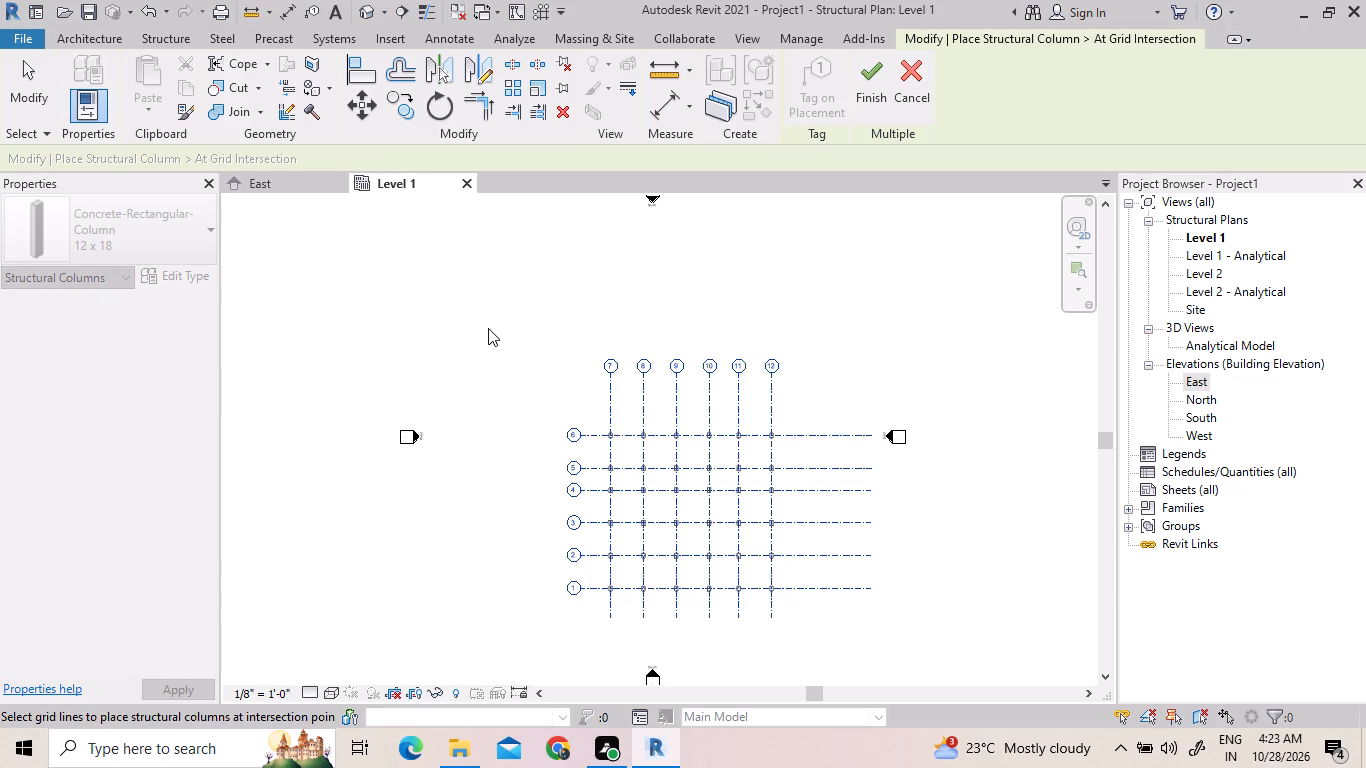
pyautogui.click(886, 76)
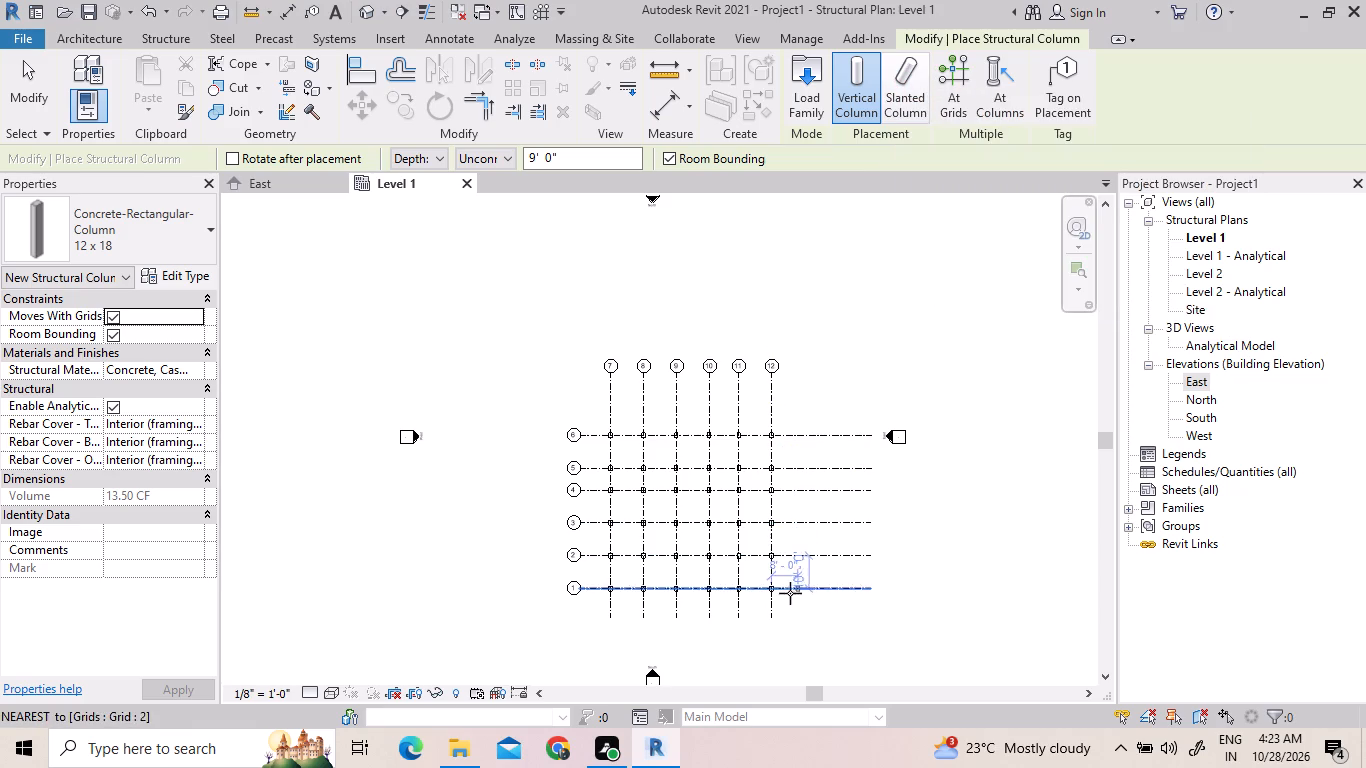
# Place one more vertical 12 x 18 column at the intersection of grid lines 6 and 8.
pyautogui.moveTo(791, 601); pyautogui.dragTo(649, 448)
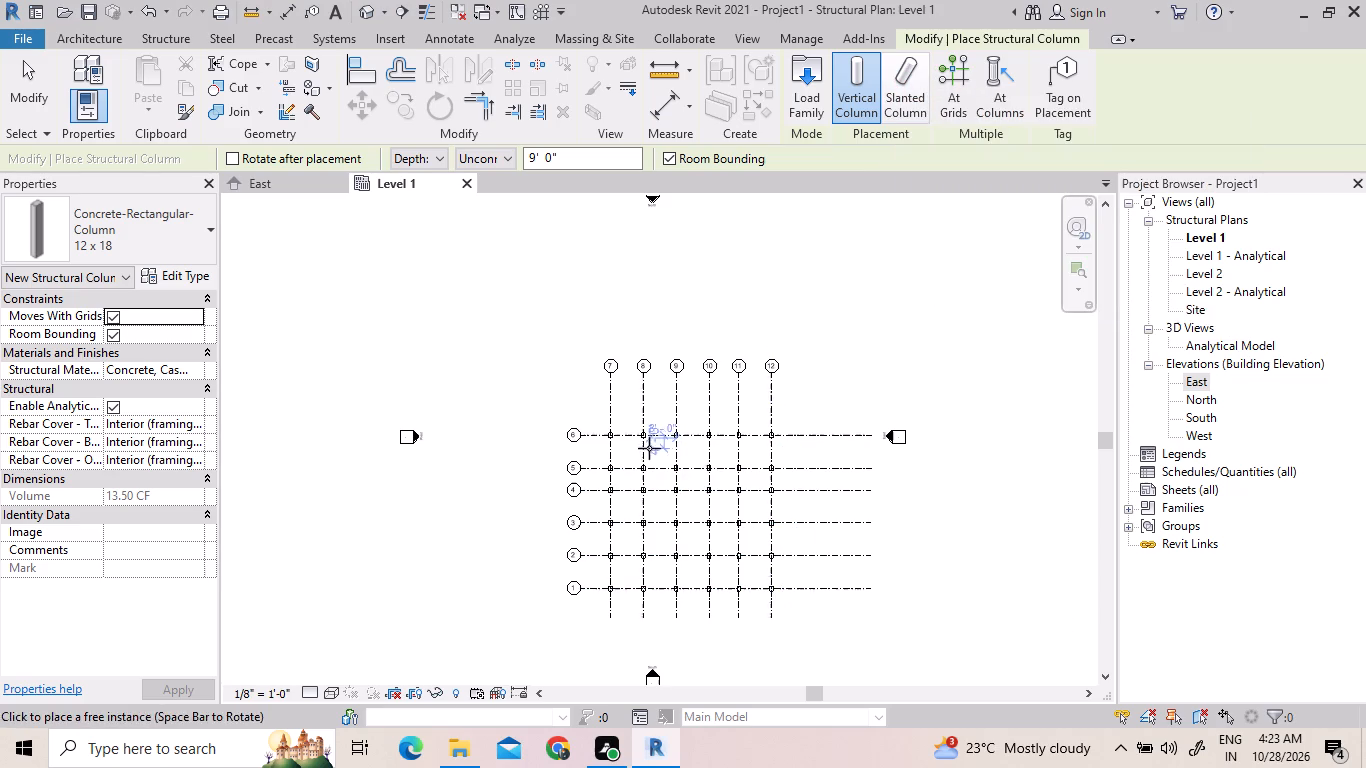
pyautogui.moveTo(649, 448); pyautogui.dragTo(636, 438)
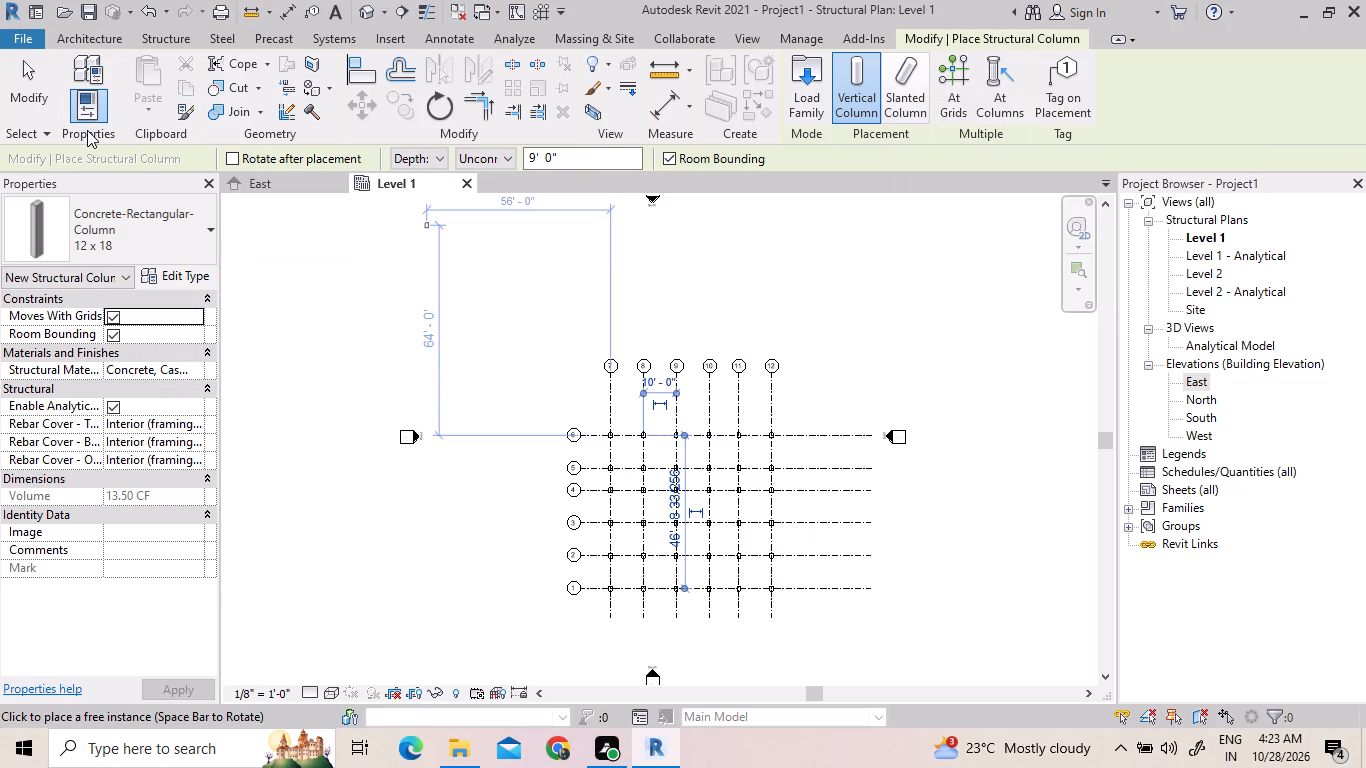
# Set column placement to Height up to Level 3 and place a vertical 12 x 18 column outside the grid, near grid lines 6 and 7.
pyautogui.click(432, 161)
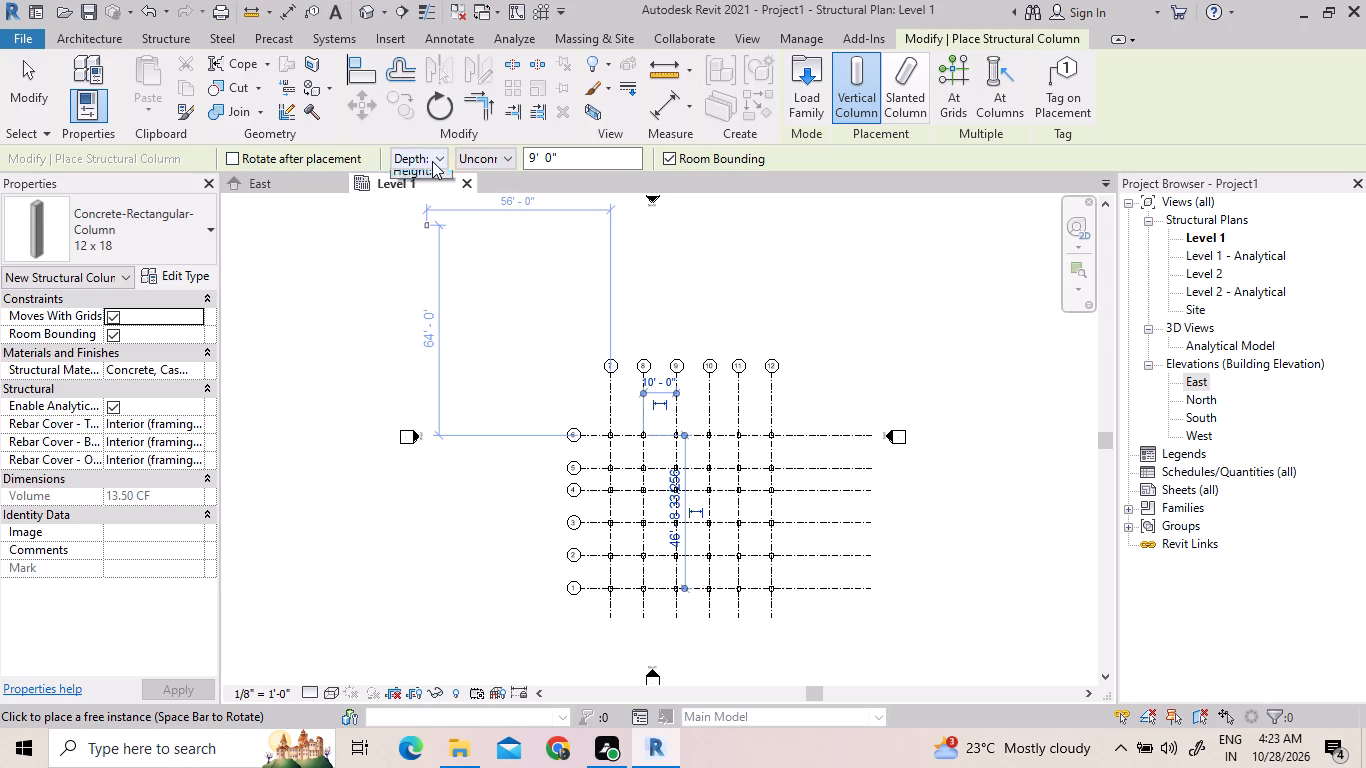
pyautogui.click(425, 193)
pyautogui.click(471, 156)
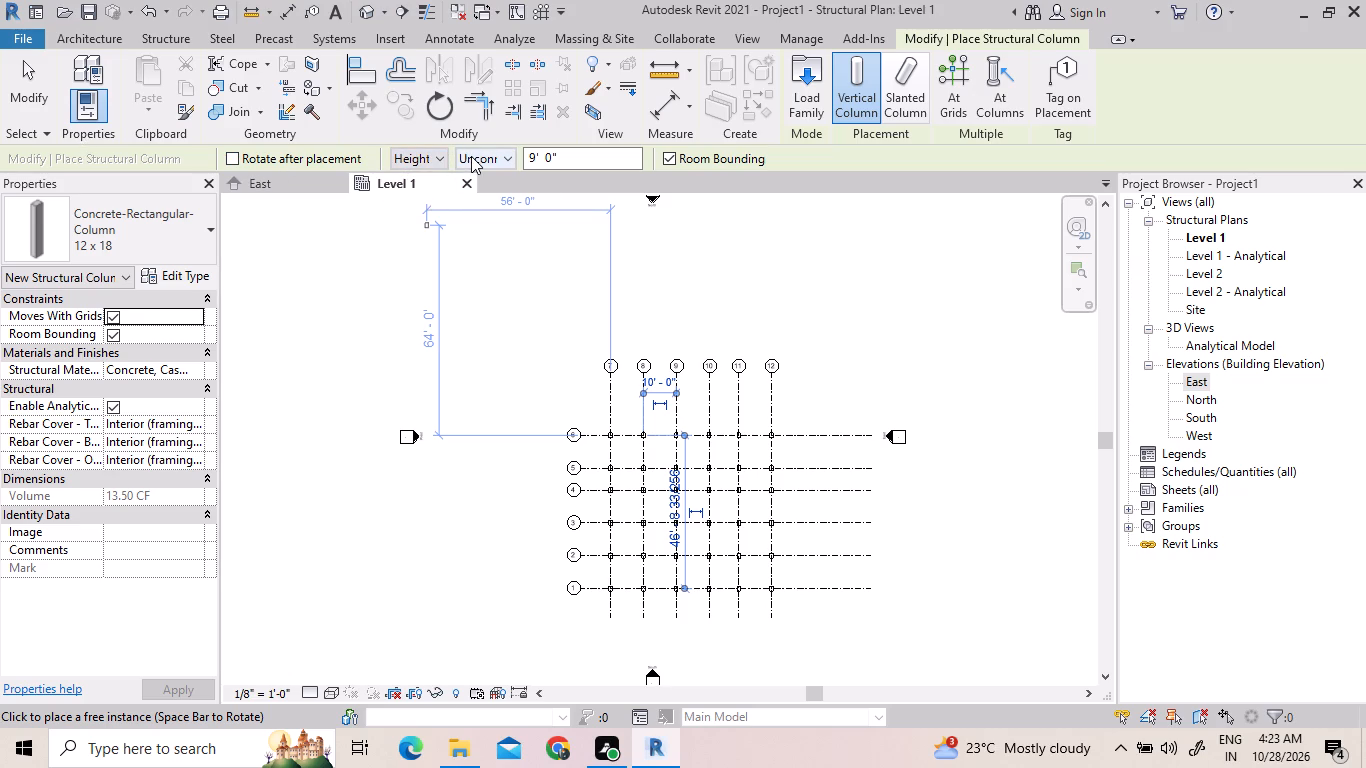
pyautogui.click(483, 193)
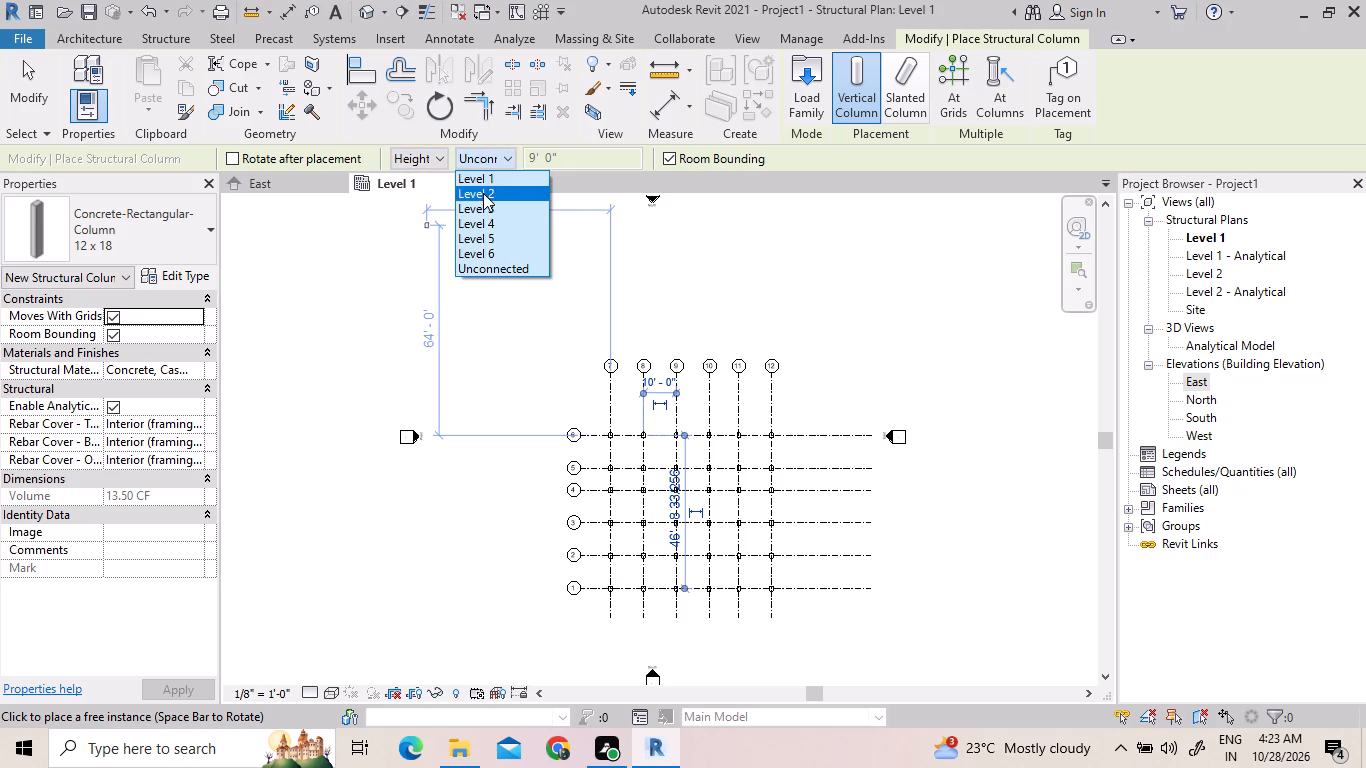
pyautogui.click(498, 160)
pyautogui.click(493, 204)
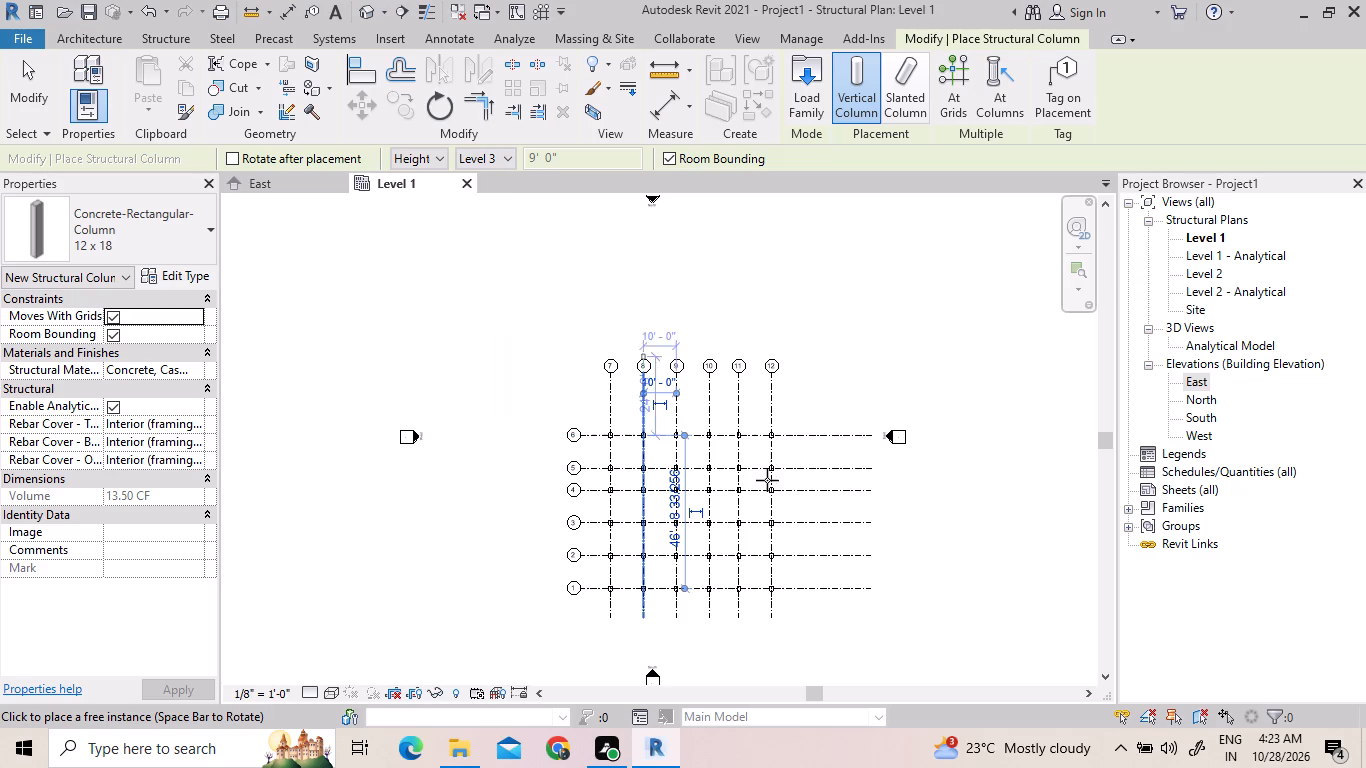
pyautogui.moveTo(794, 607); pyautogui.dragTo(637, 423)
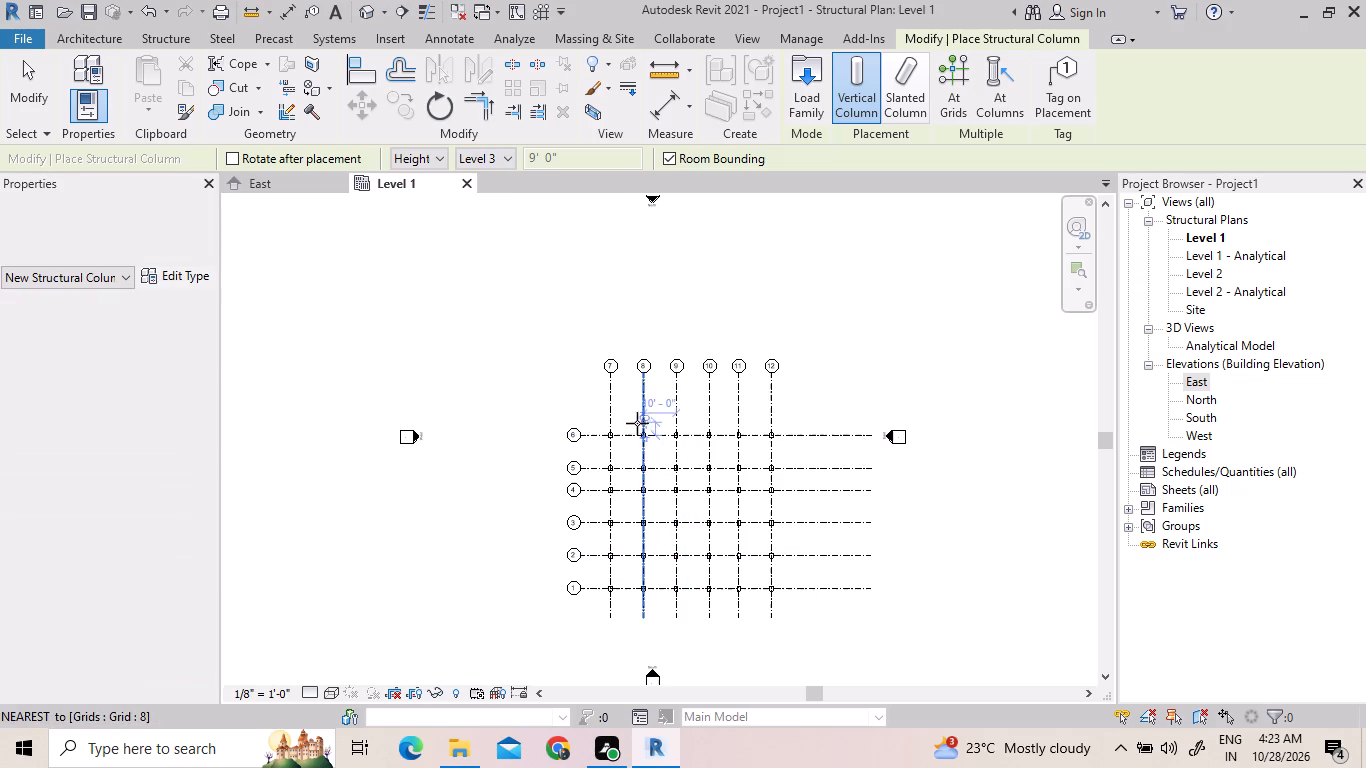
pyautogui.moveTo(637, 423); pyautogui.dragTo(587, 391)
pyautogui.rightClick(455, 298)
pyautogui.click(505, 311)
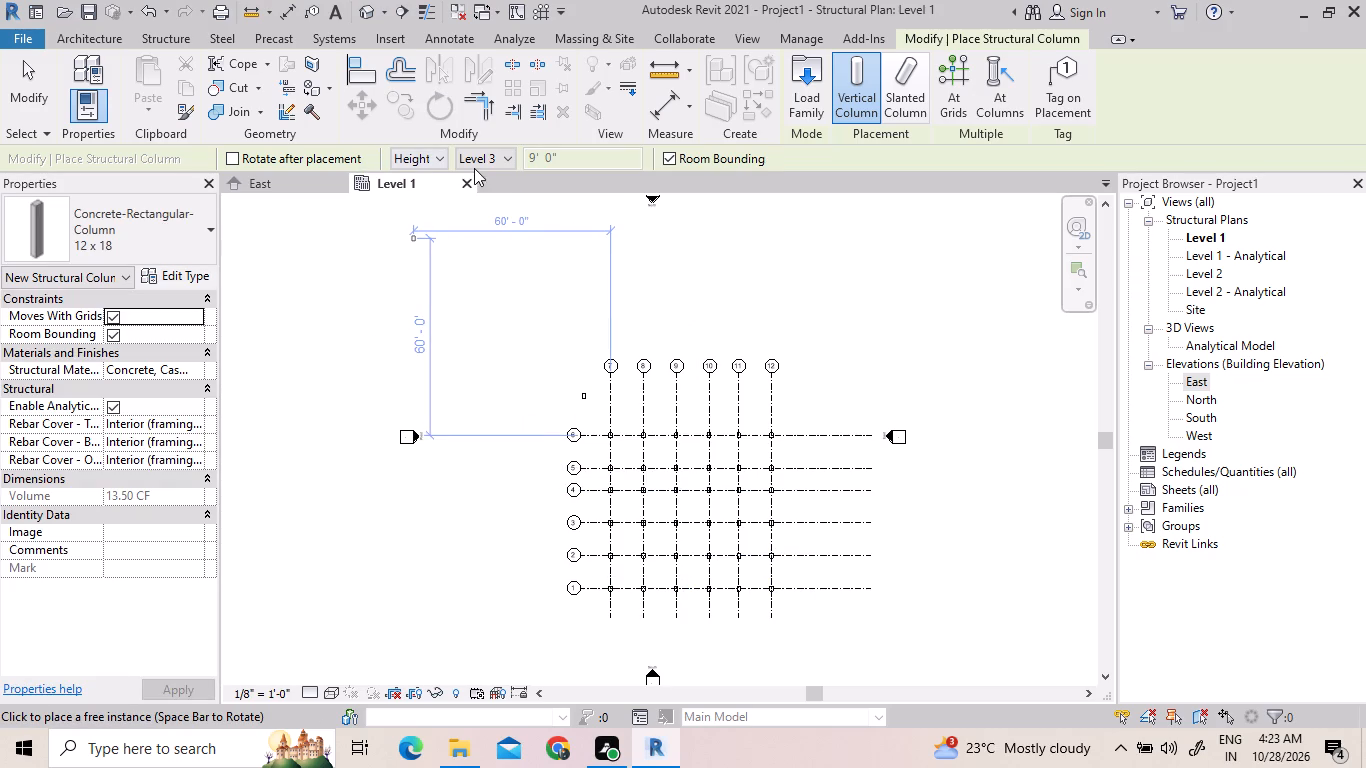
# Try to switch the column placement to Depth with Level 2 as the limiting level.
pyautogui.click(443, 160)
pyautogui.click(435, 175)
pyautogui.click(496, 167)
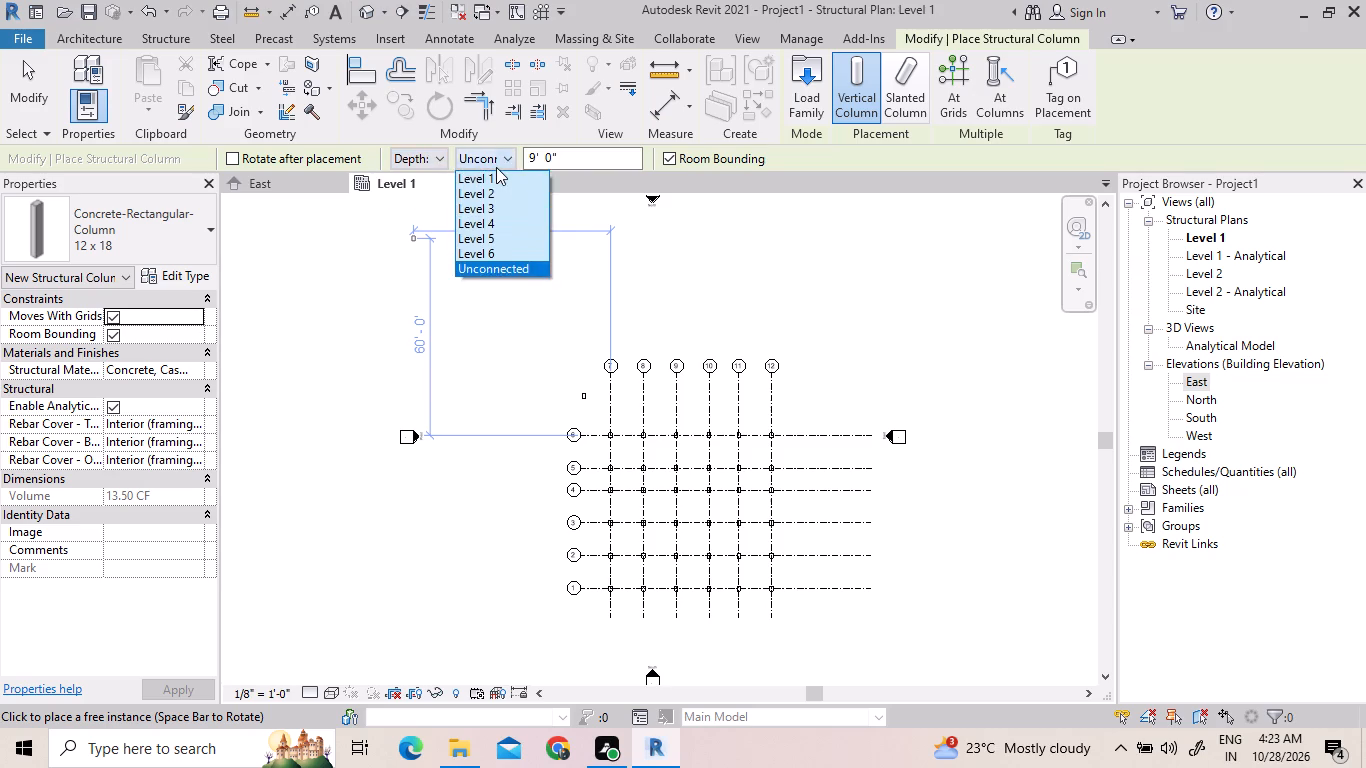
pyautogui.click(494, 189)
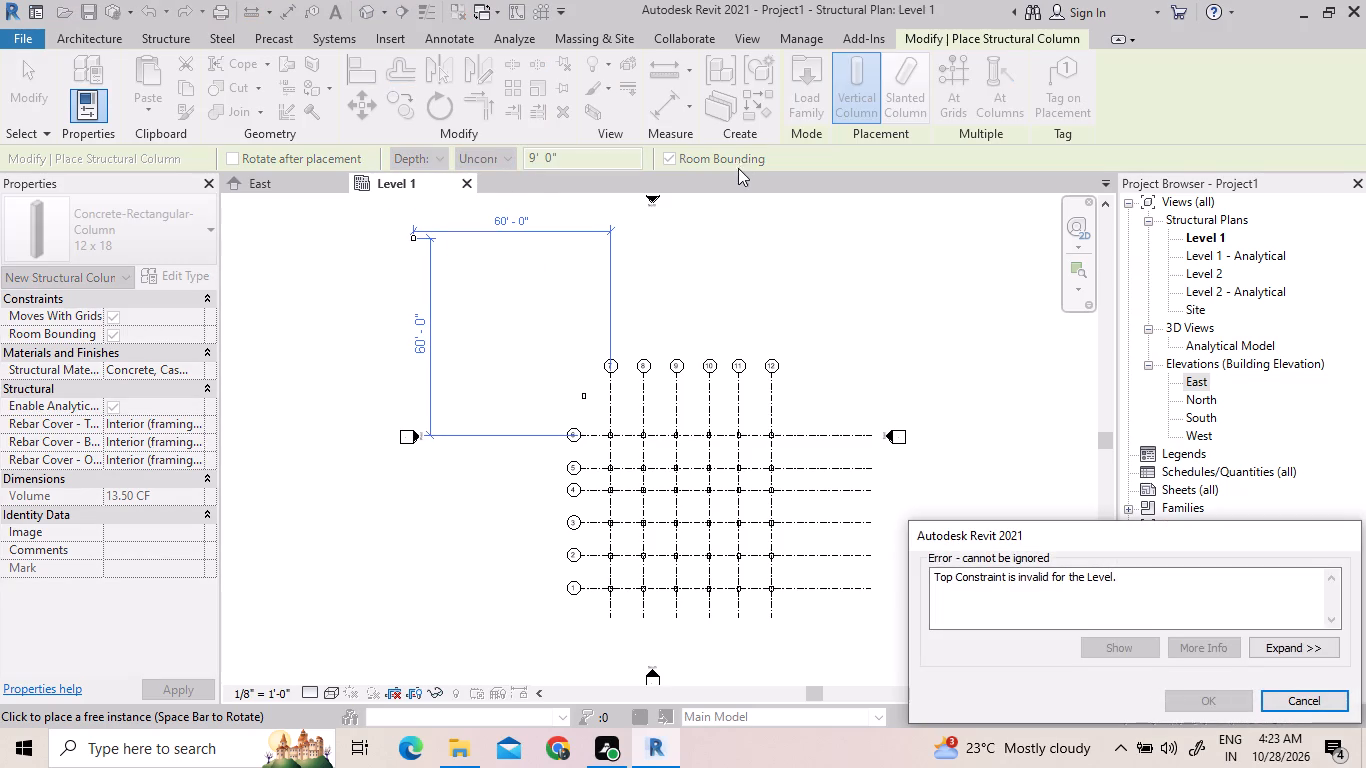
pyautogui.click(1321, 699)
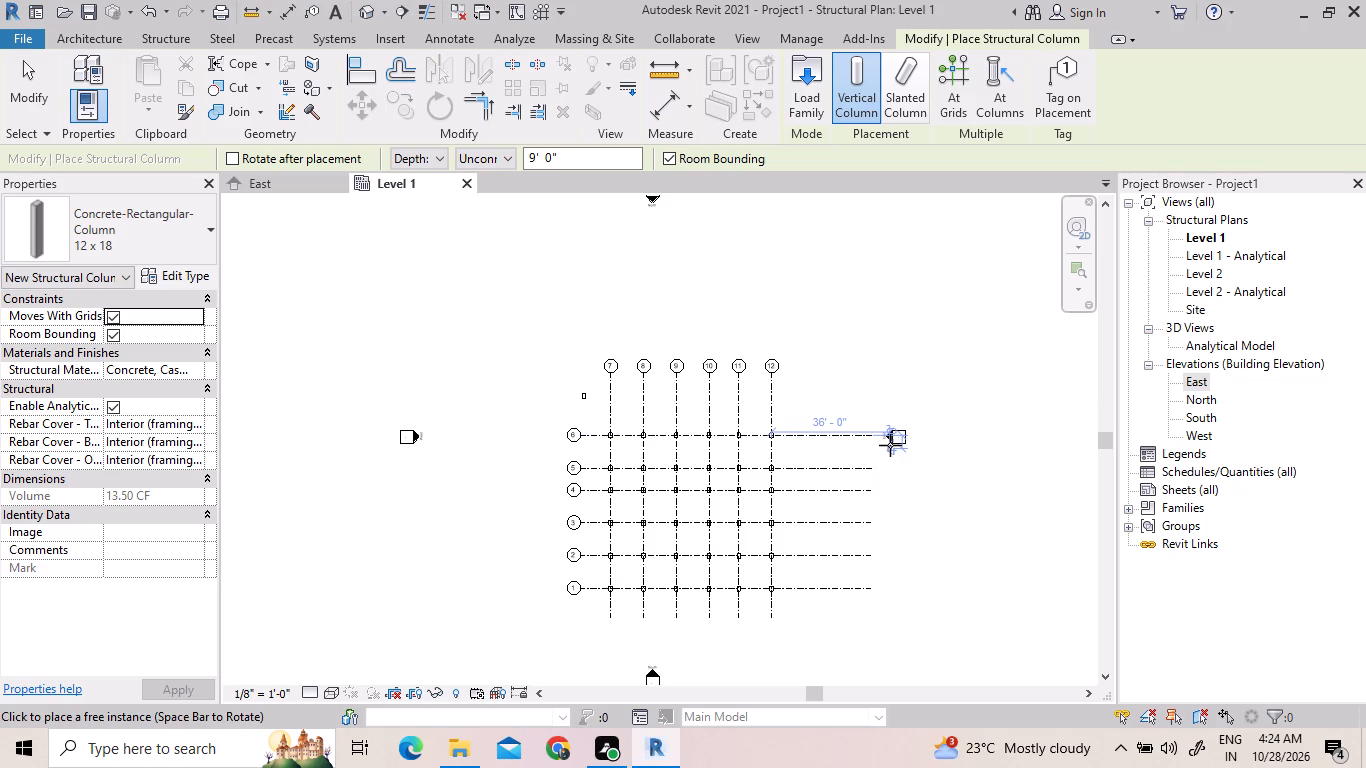
# In the default 3D view, delete the stray 12 x 18 columns standing apart from the column grid.
pyautogui.click(363, 19)
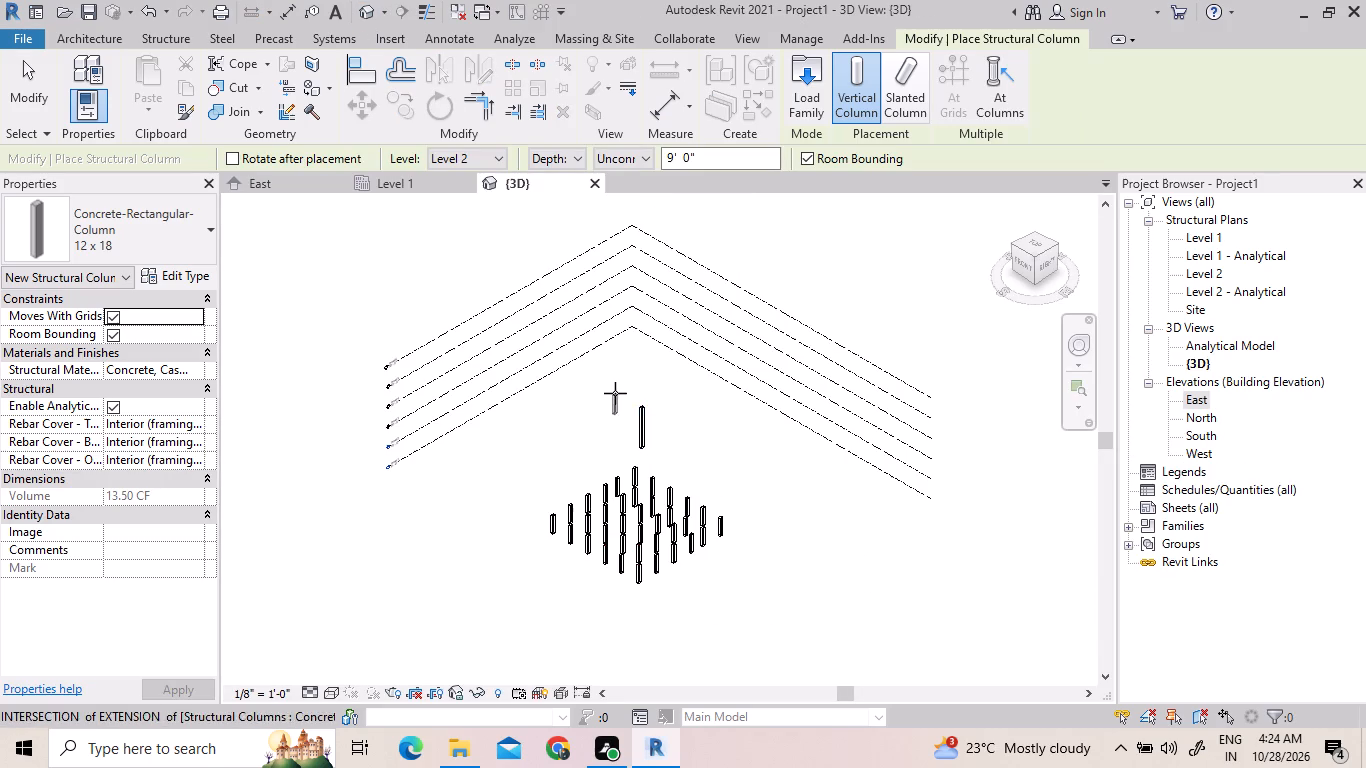
pyautogui.click(650, 425)
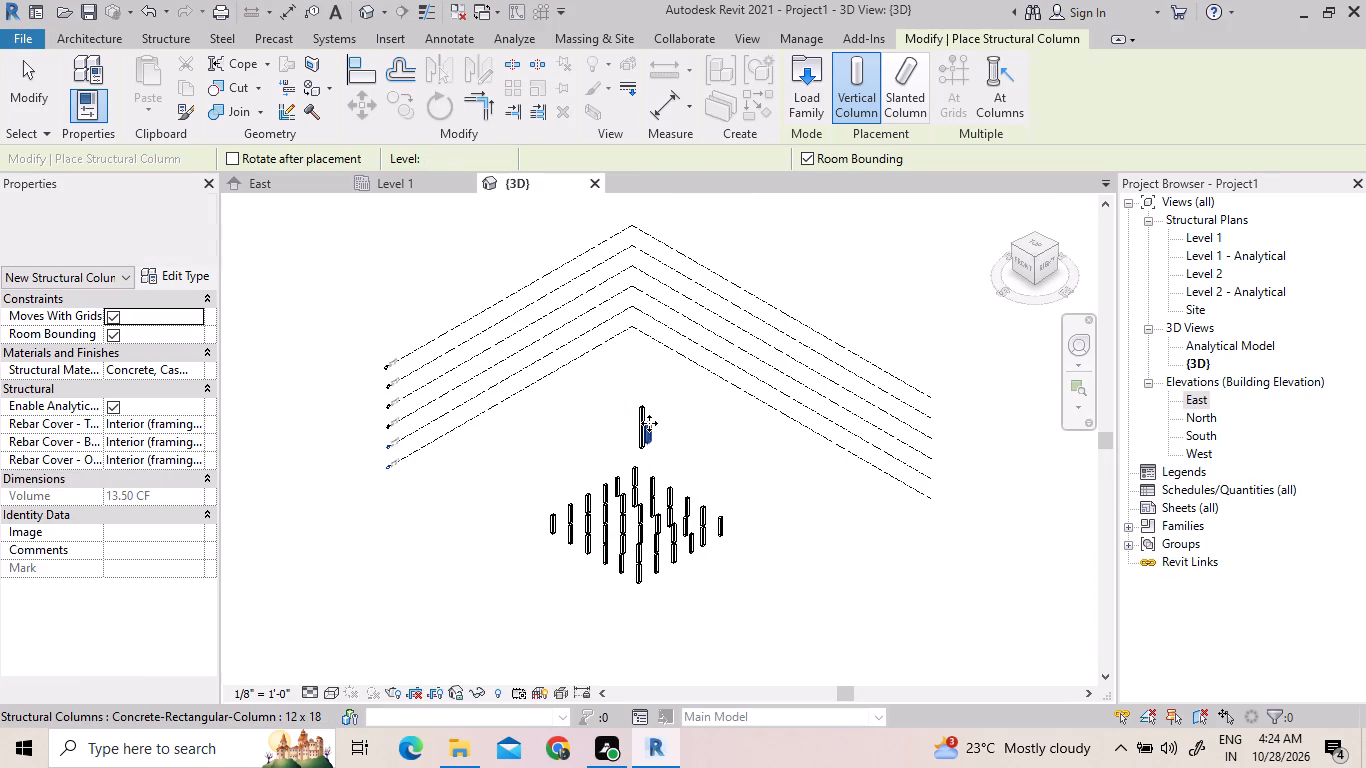
pyautogui.press('Delete')
pyautogui.press('Delete')
pyautogui.press('Delete')
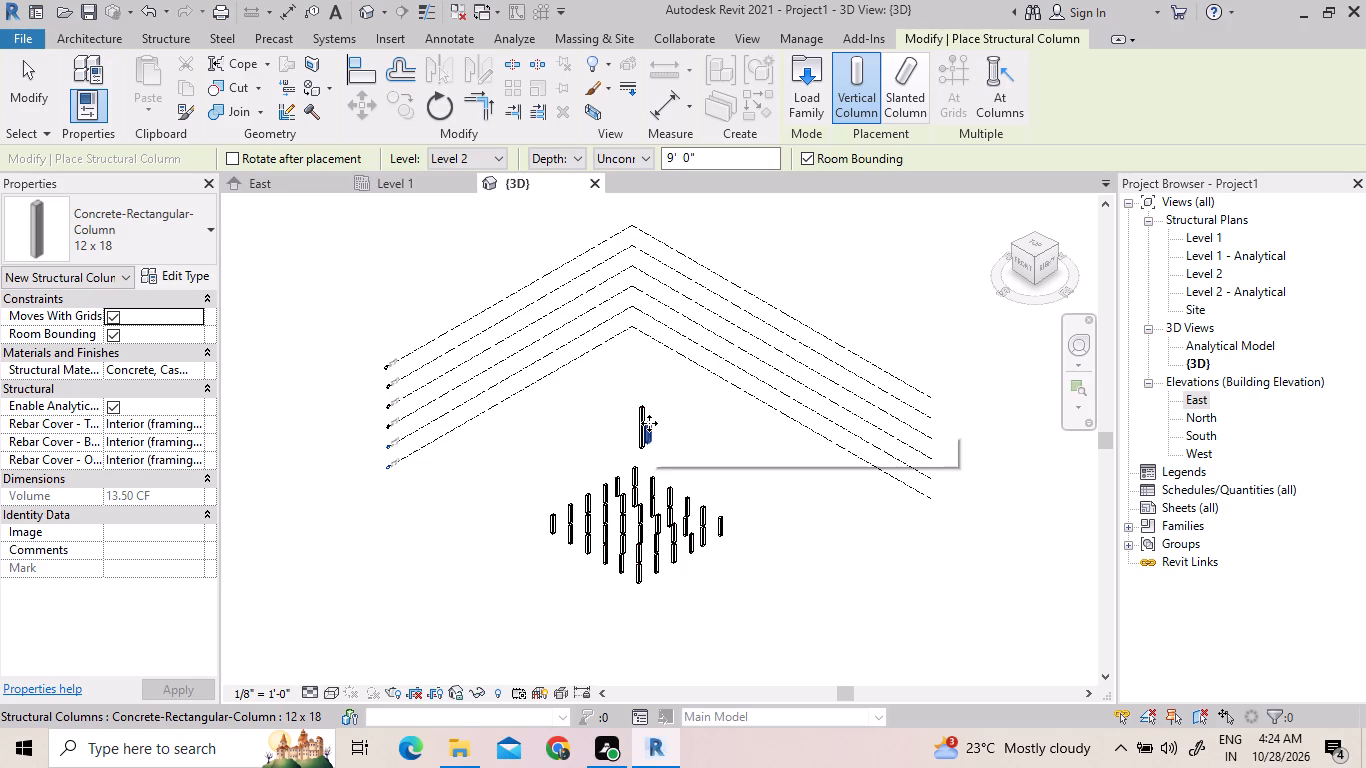
pyautogui.scroll(5, 640, 399)
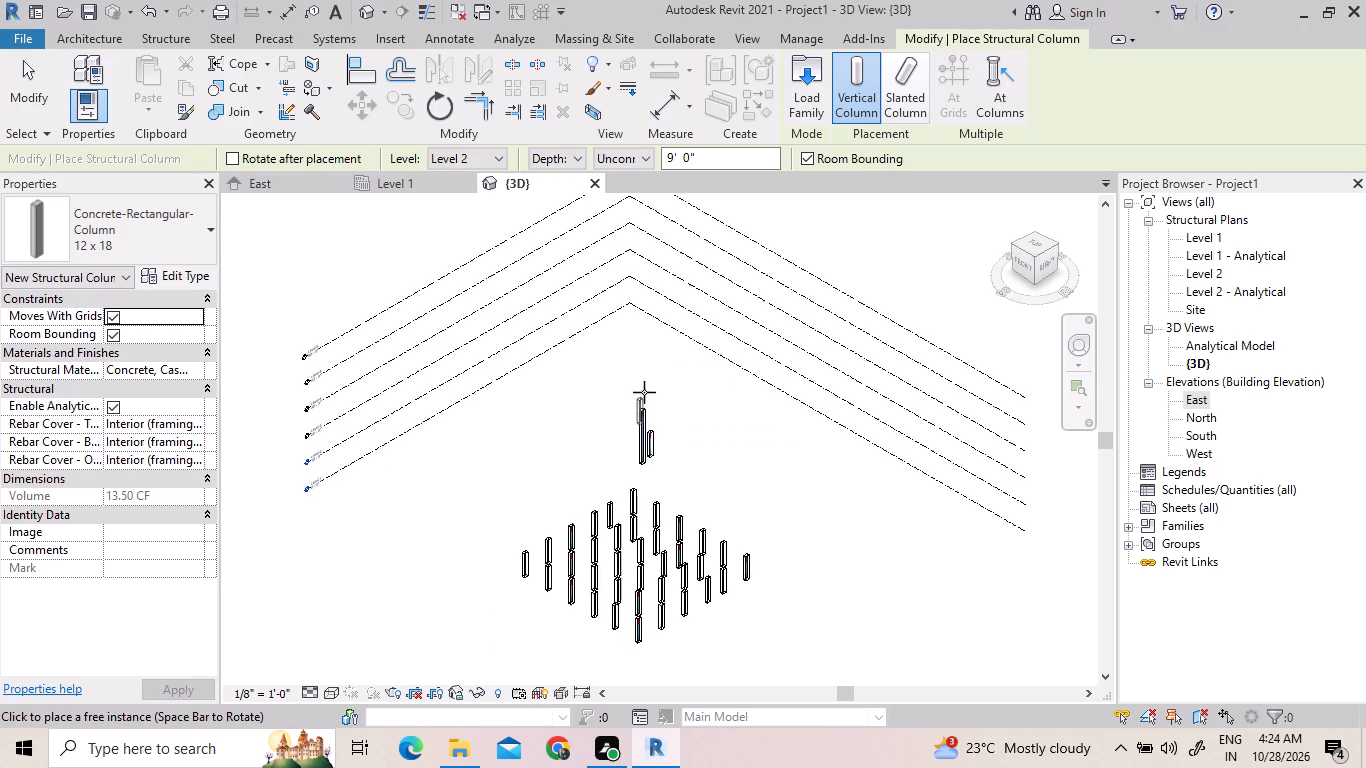
pyautogui.press('Escape')
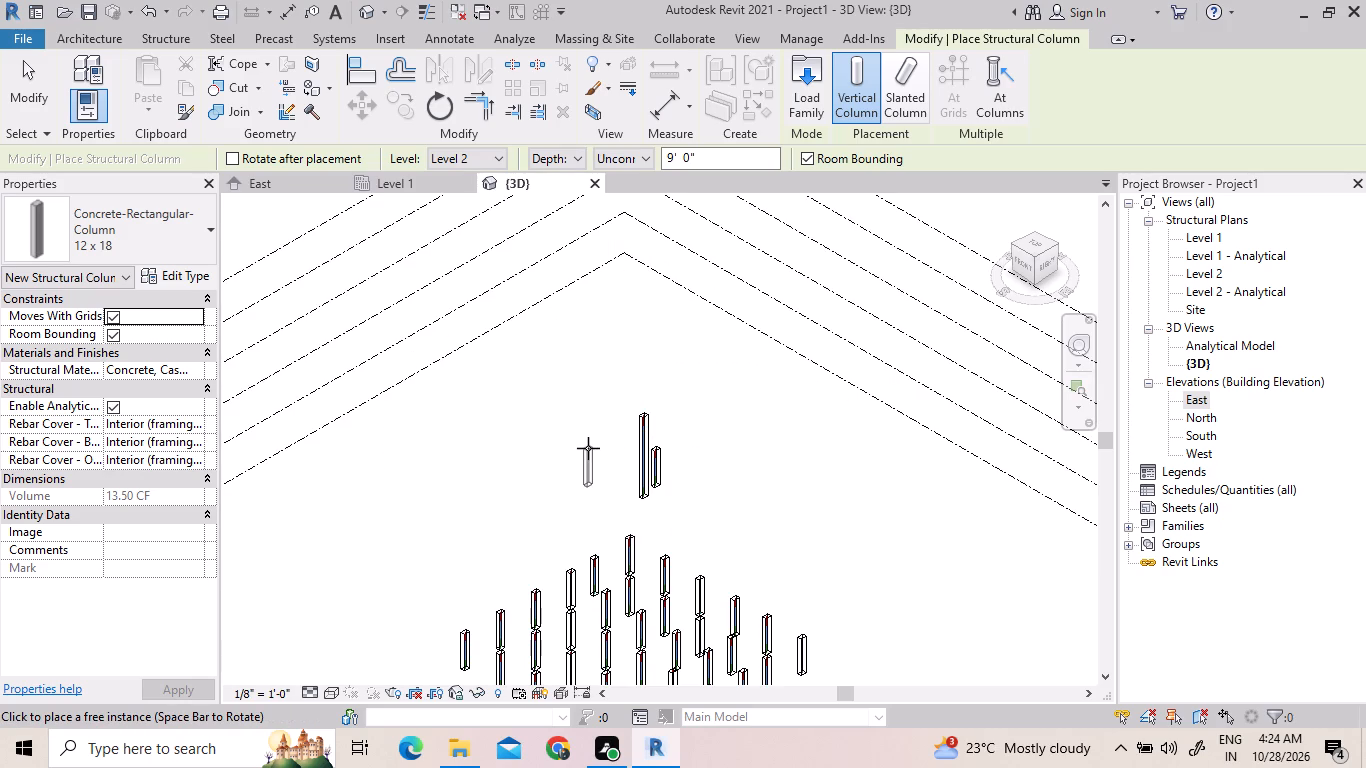
pyautogui.press('Escape')
pyautogui.click(655, 451)
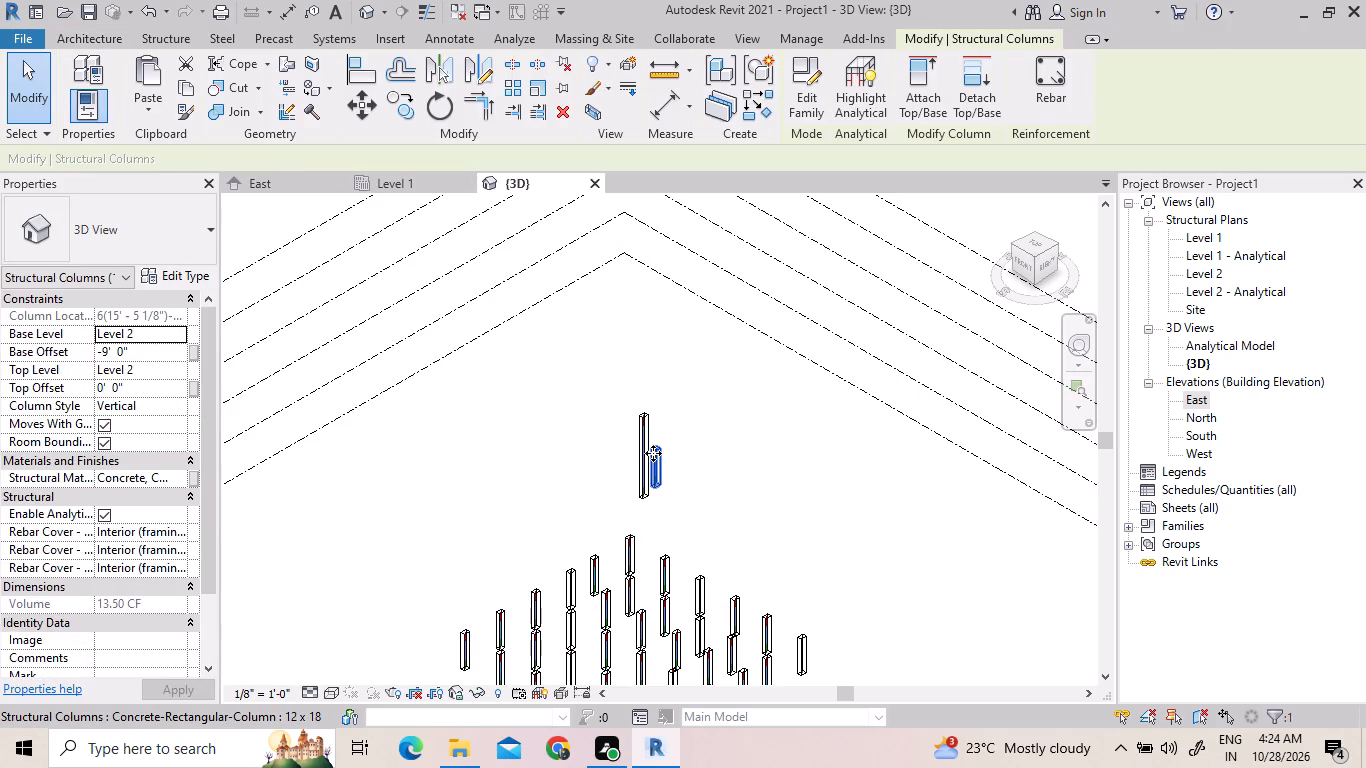
pyautogui.press('Delete')
pyautogui.click(637, 456)
pyautogui.press('Delete')
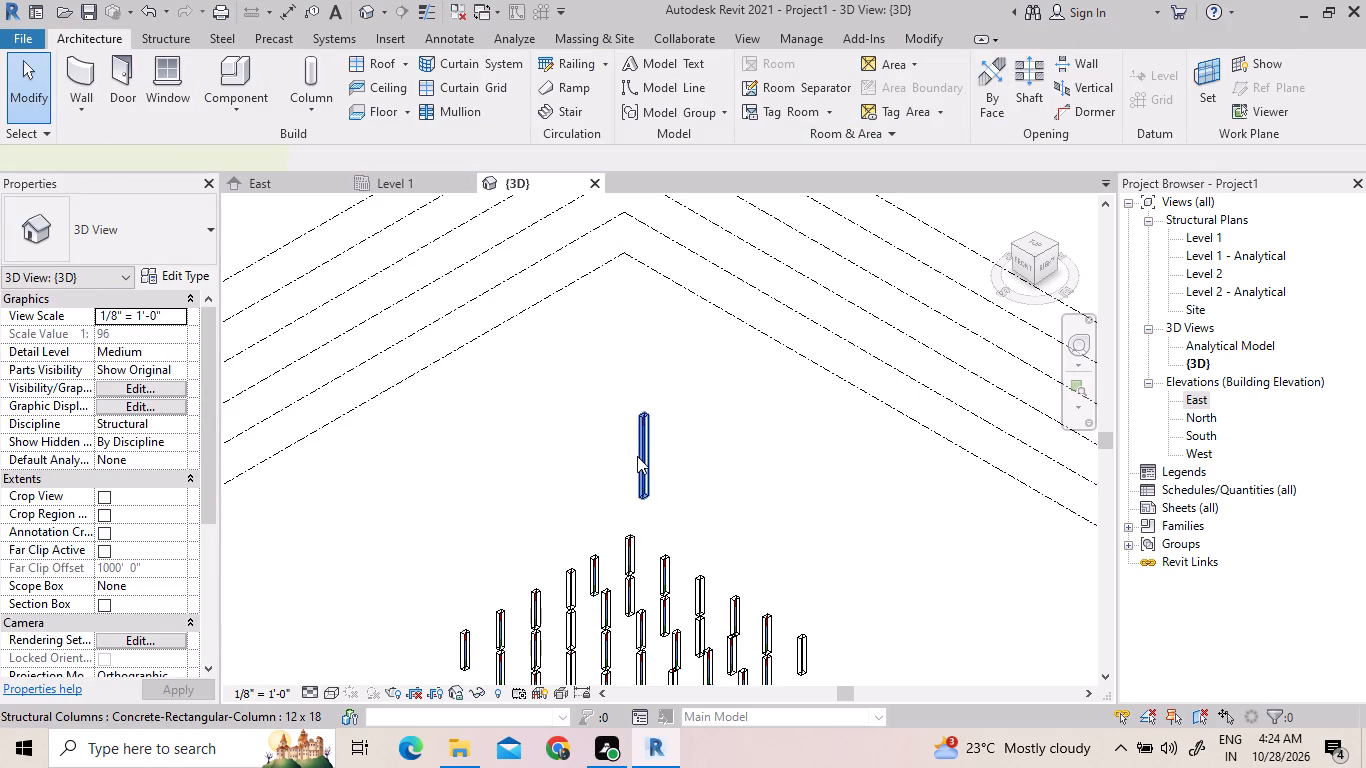
# Check the remaining grid columns in 3D and return to the Level 1 structural plan.
pyautogui.scroll(-3, 689, 435)
pyautogui.scroll(4, 680, 579)
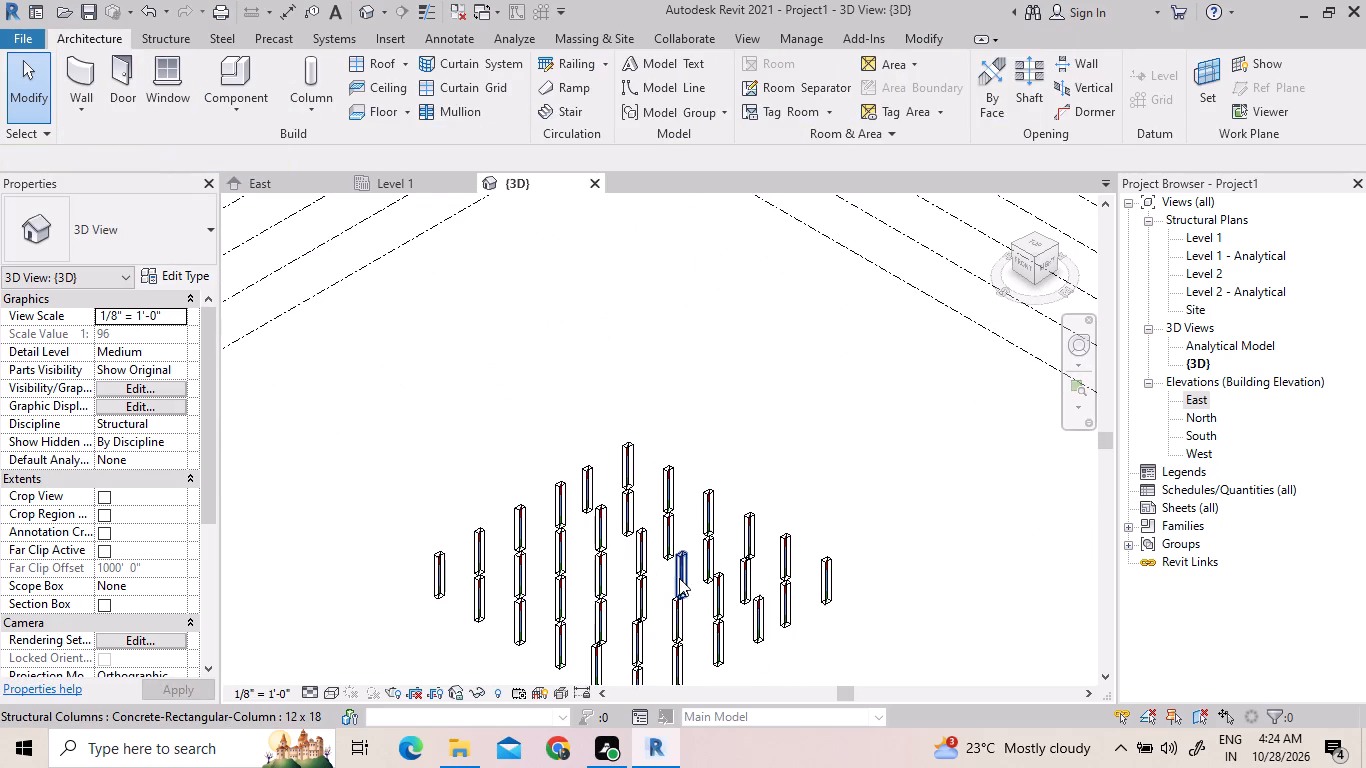
pyautogui.click(393, 164)
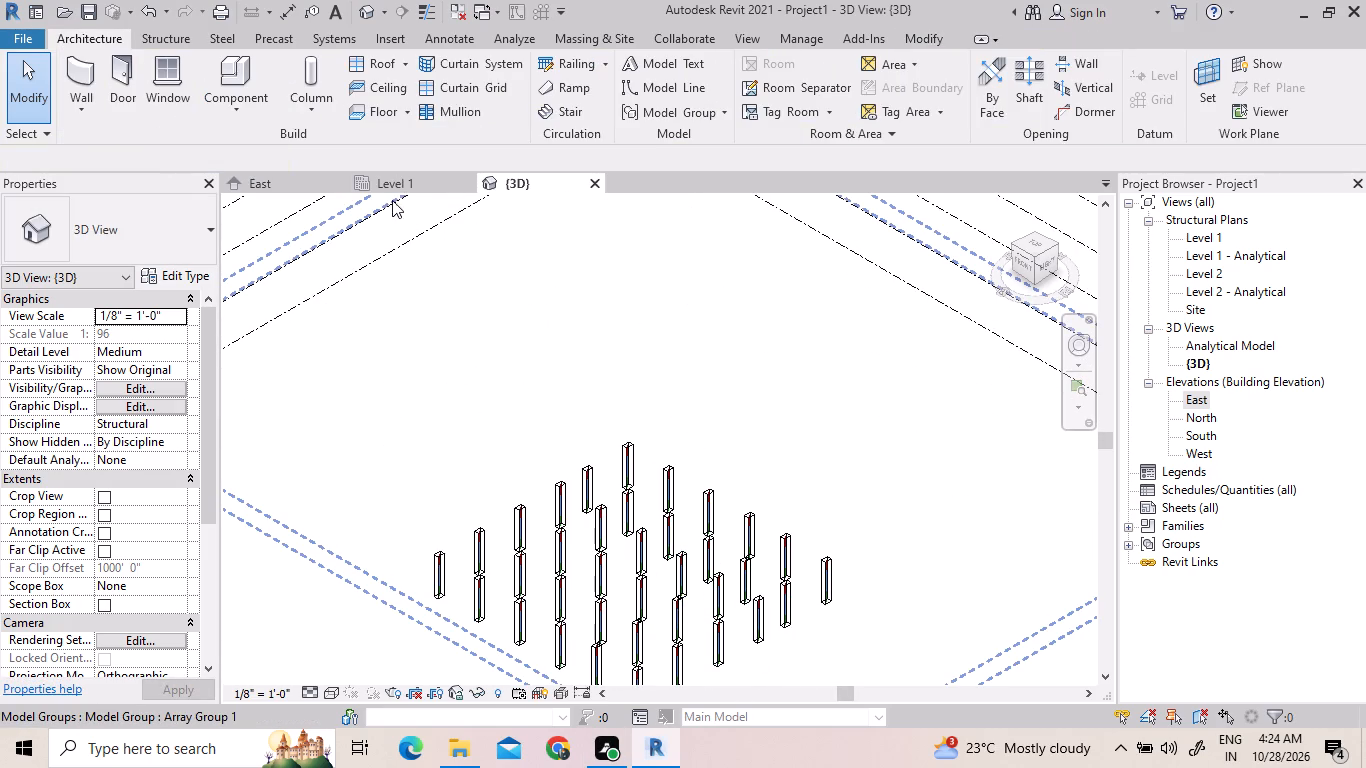
pyautogui.click(405, 173)
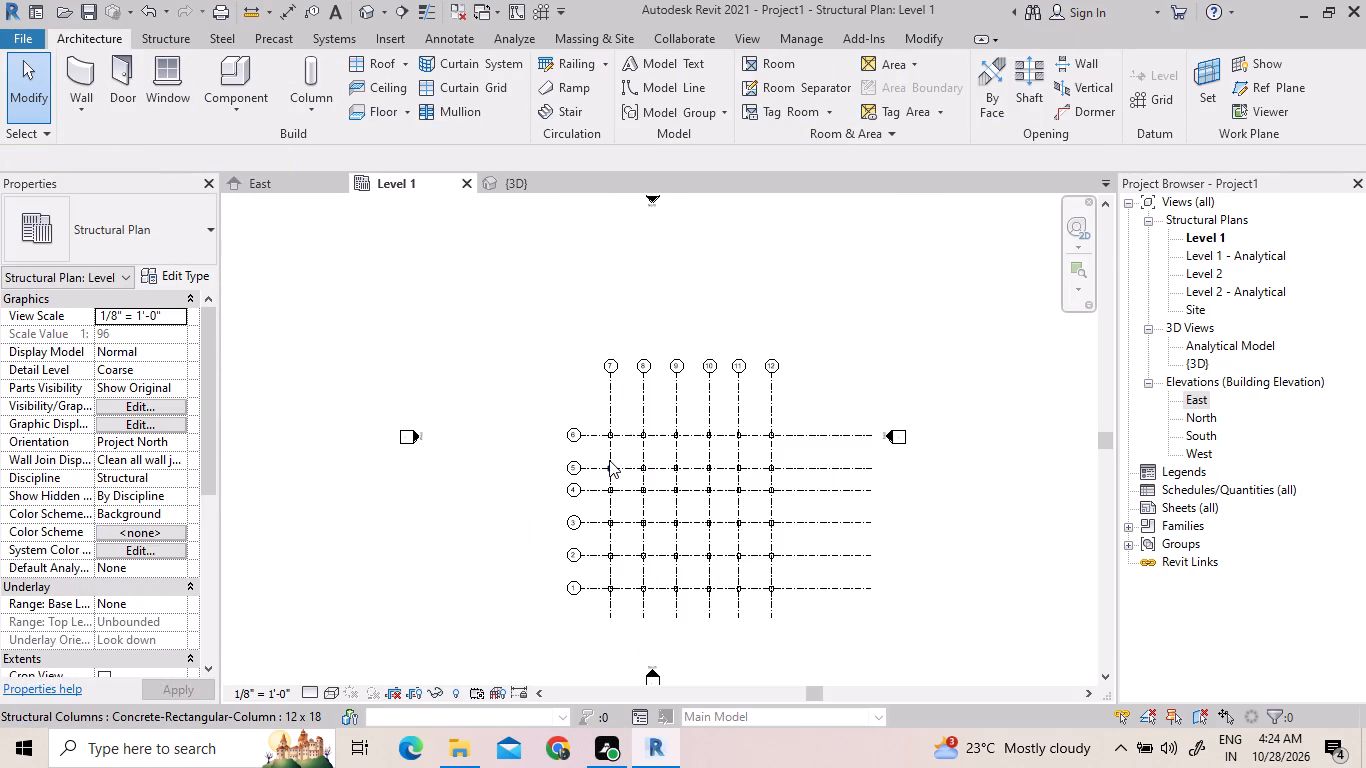
pyautogui.scroll(-2, 609, 460)
pyautogui.scroll(4, 645, 461)
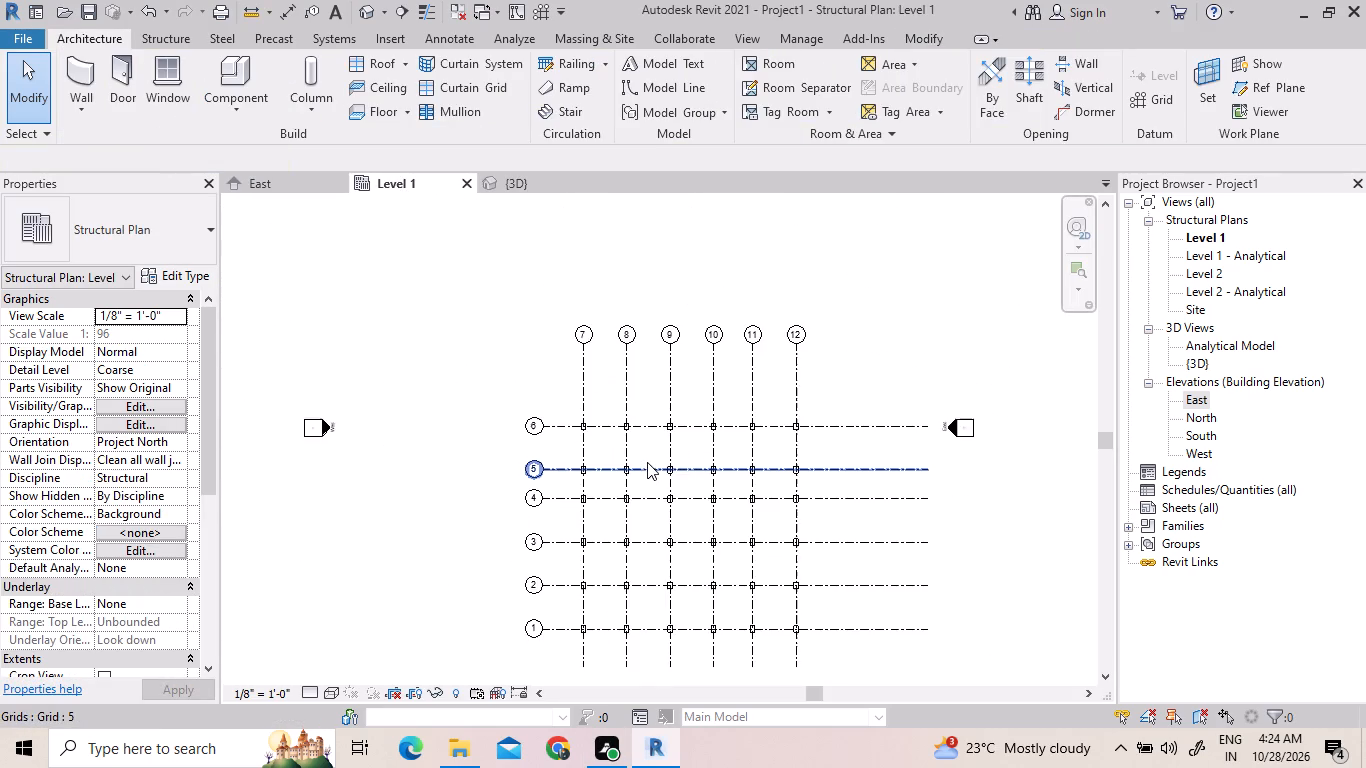
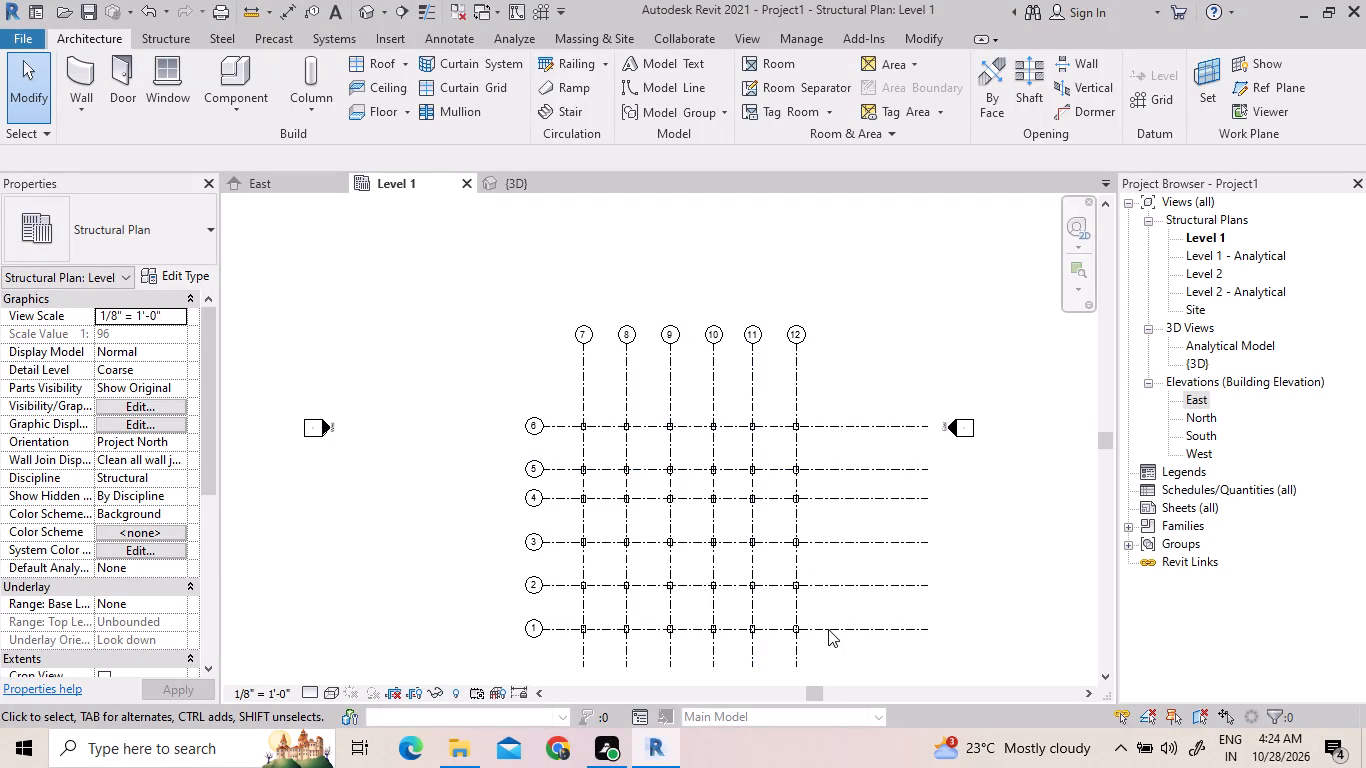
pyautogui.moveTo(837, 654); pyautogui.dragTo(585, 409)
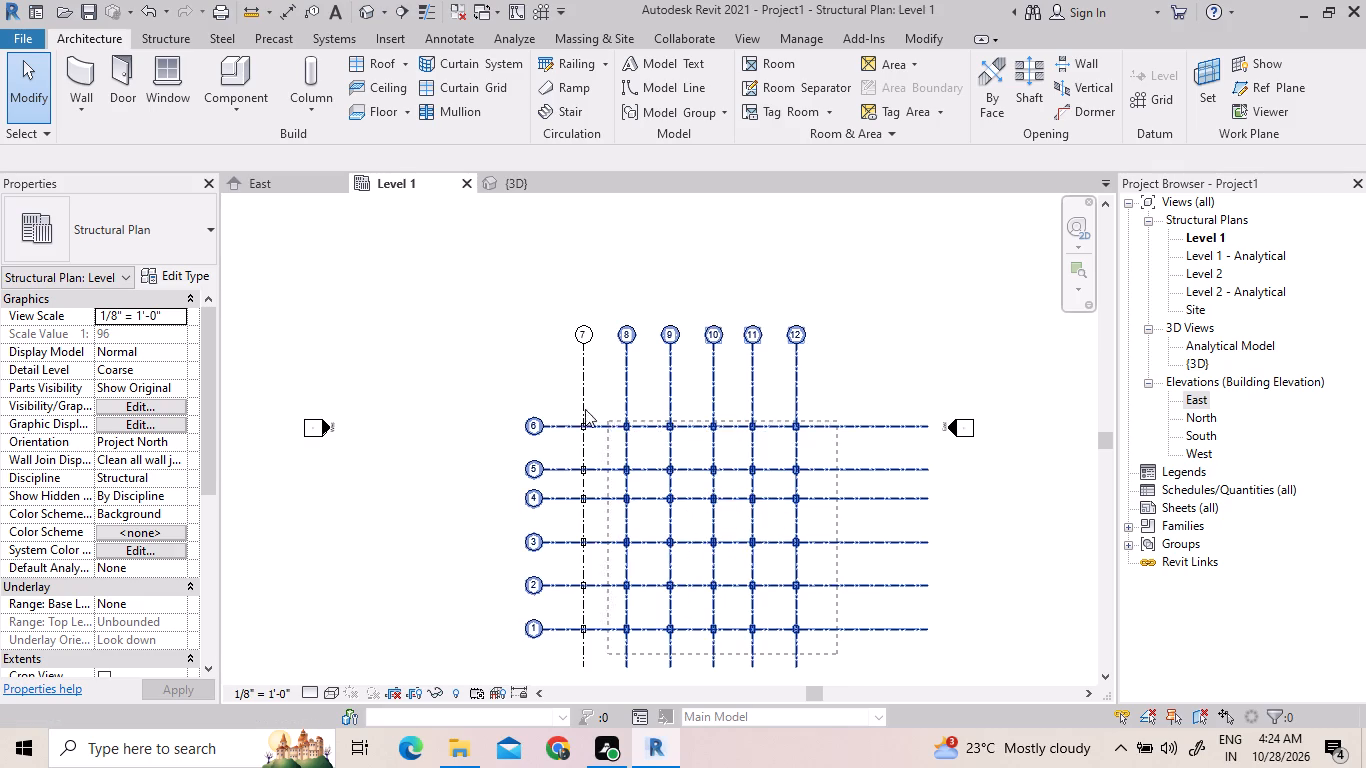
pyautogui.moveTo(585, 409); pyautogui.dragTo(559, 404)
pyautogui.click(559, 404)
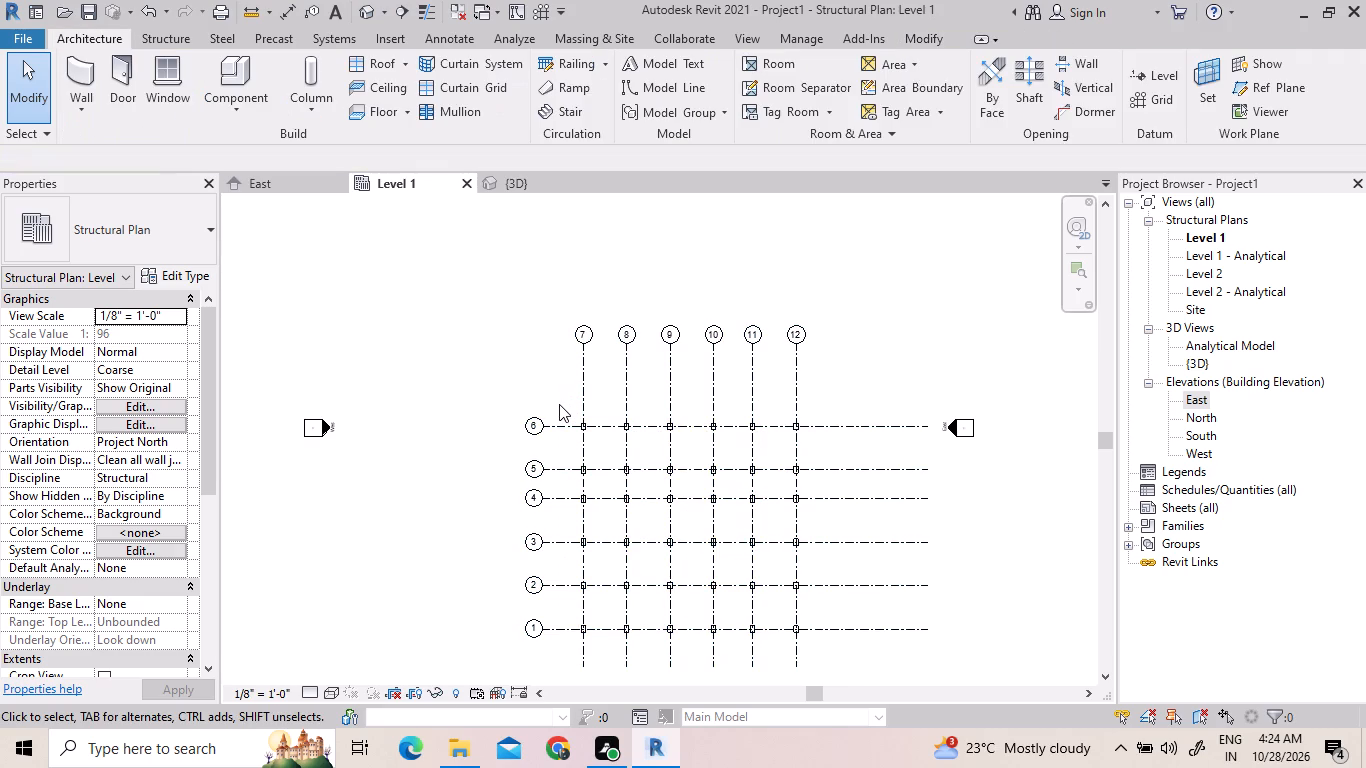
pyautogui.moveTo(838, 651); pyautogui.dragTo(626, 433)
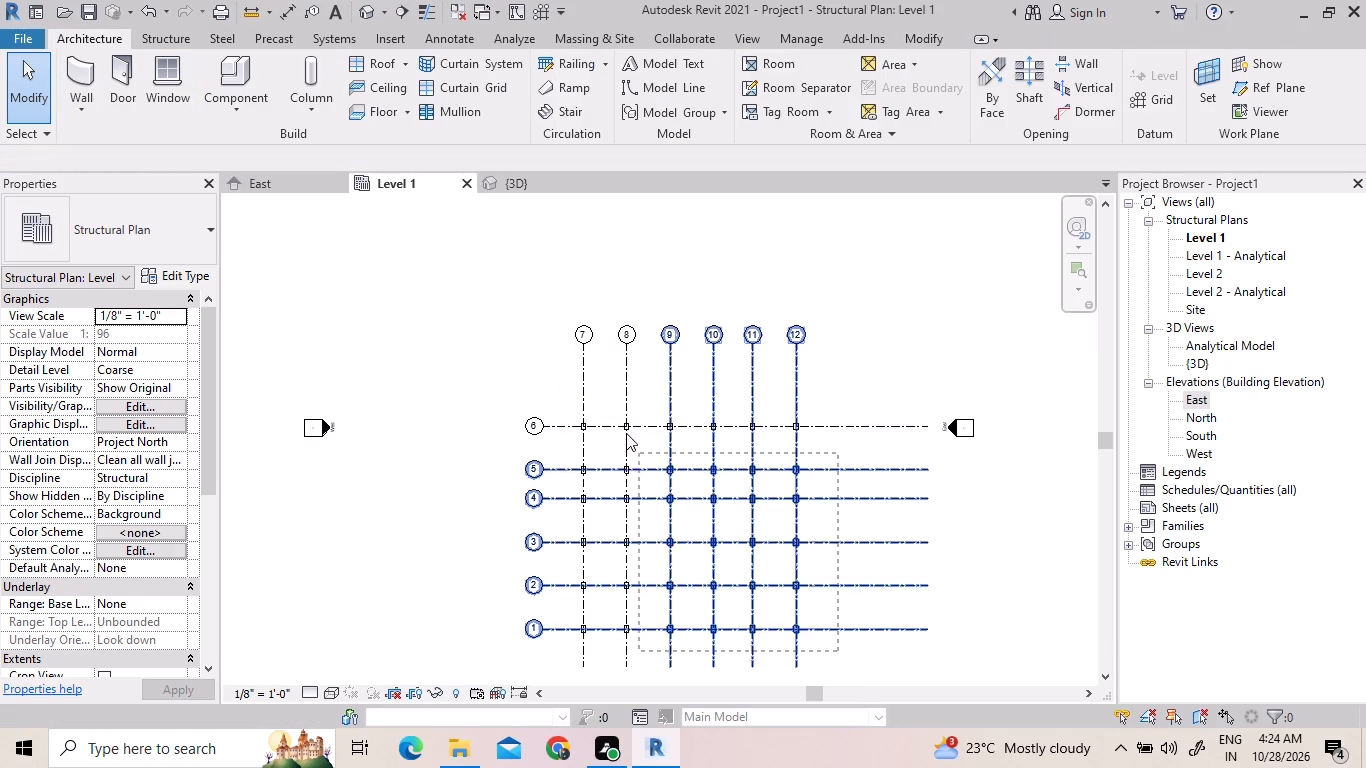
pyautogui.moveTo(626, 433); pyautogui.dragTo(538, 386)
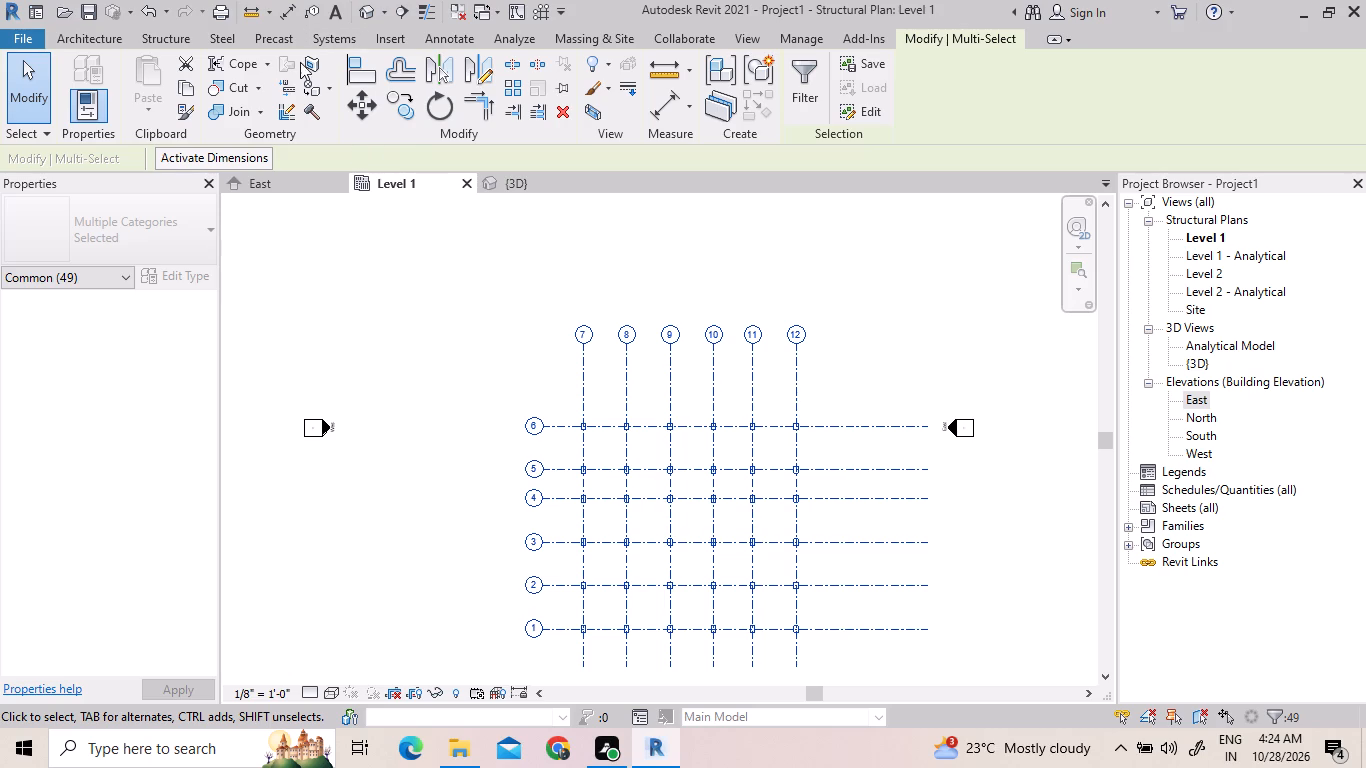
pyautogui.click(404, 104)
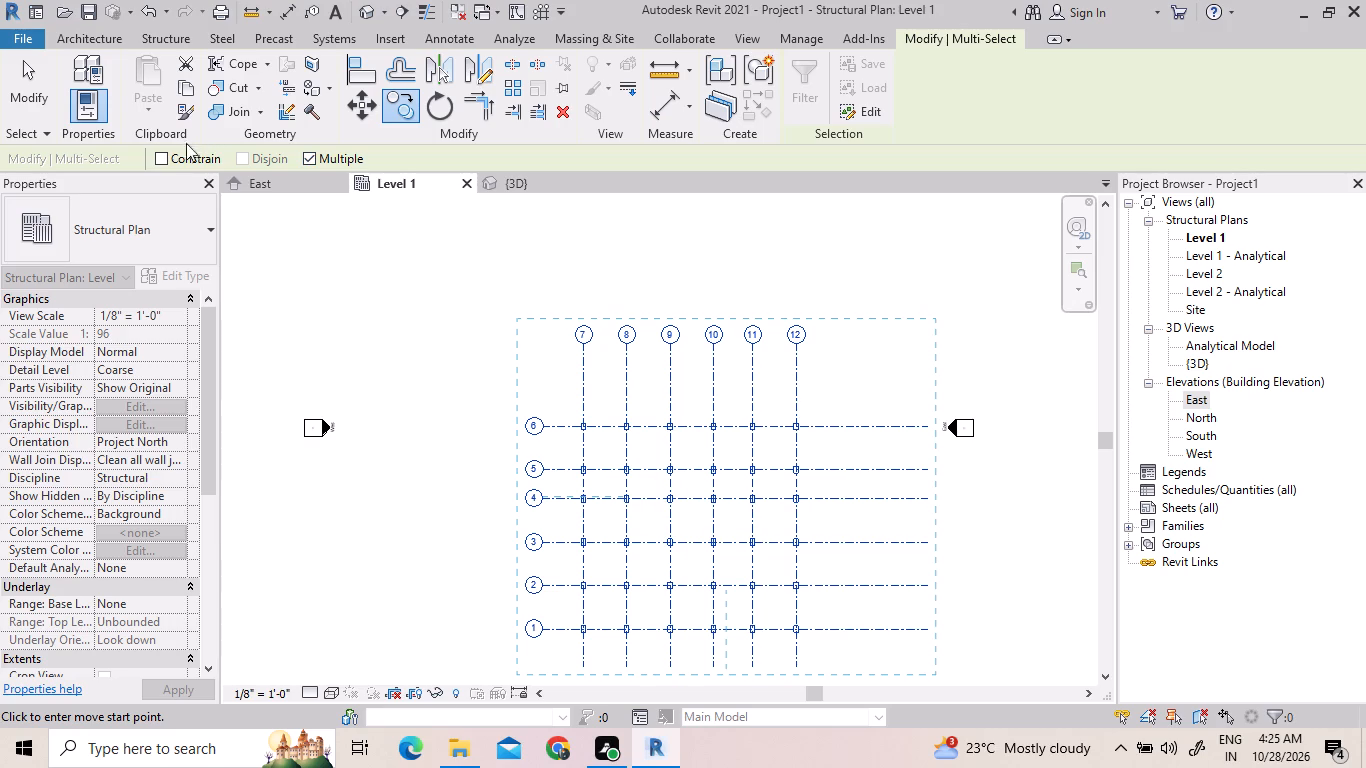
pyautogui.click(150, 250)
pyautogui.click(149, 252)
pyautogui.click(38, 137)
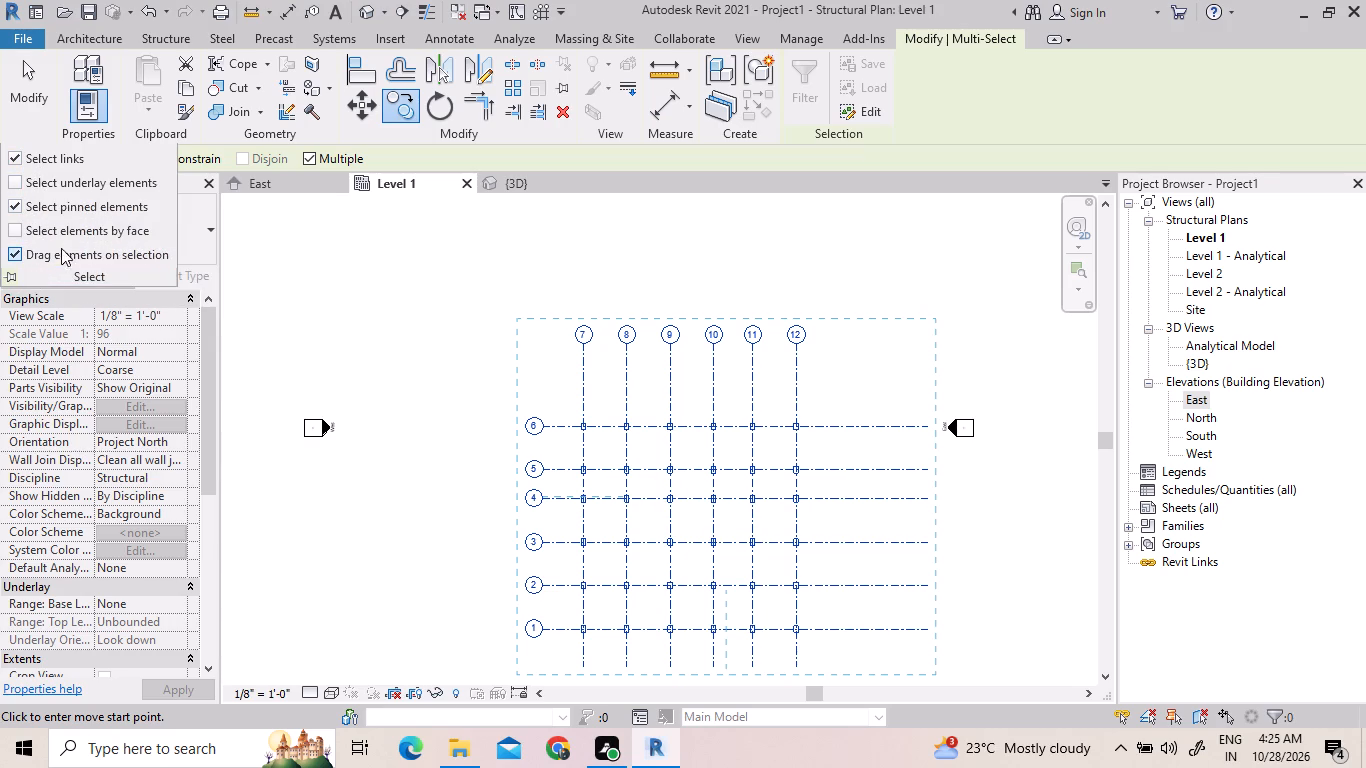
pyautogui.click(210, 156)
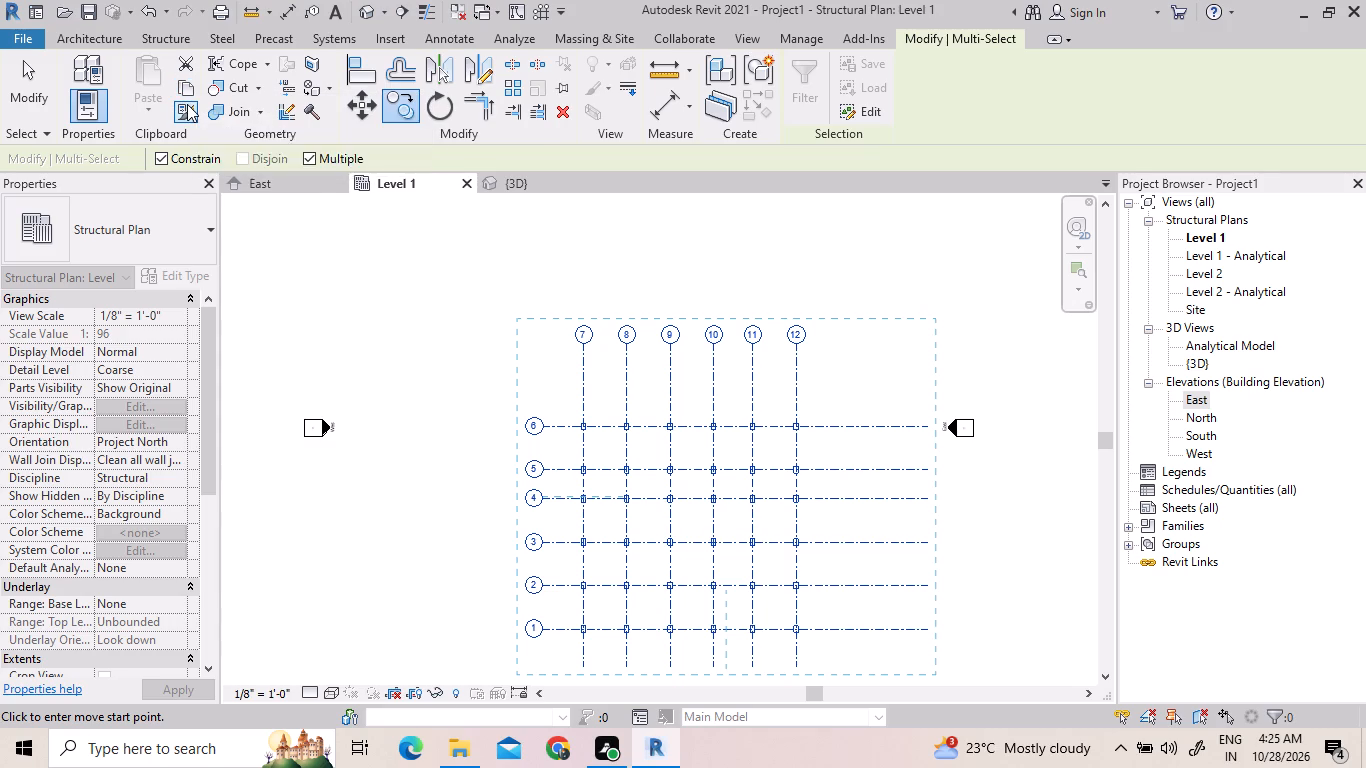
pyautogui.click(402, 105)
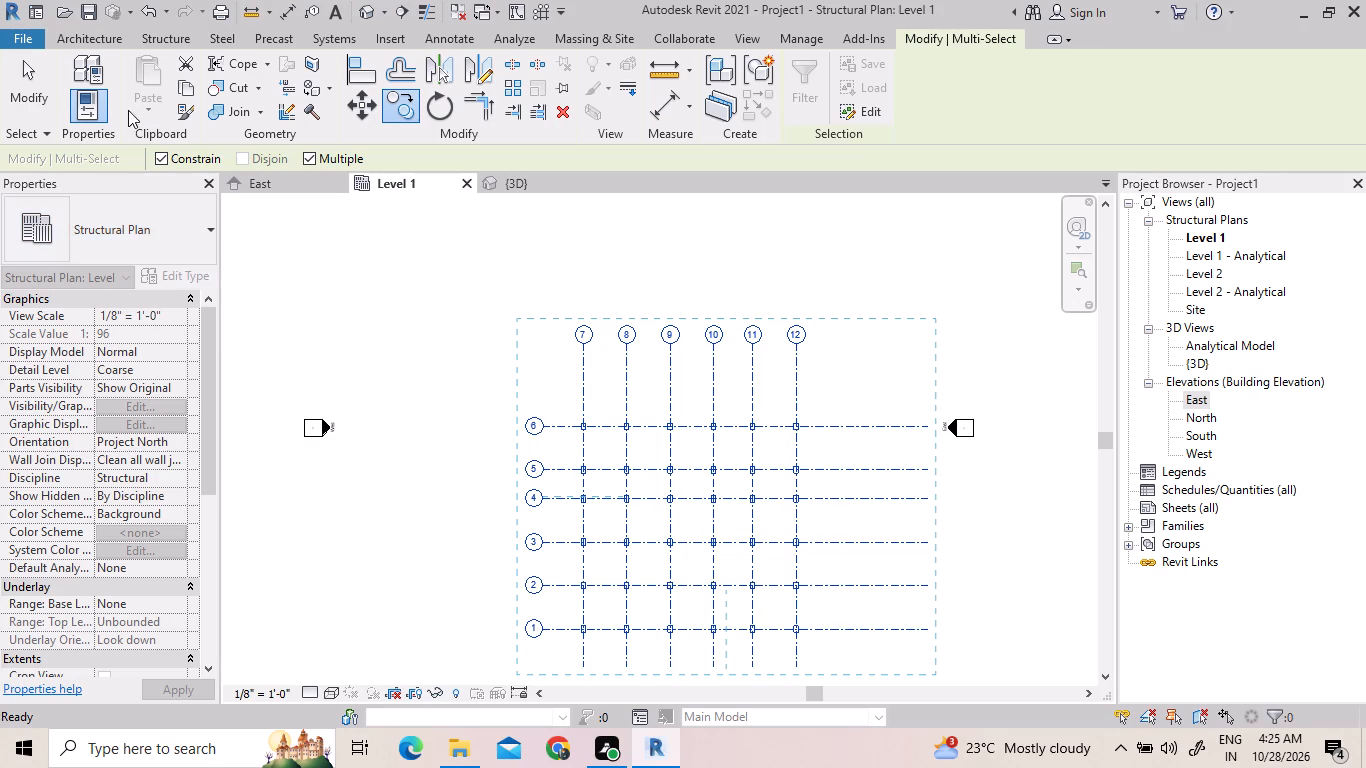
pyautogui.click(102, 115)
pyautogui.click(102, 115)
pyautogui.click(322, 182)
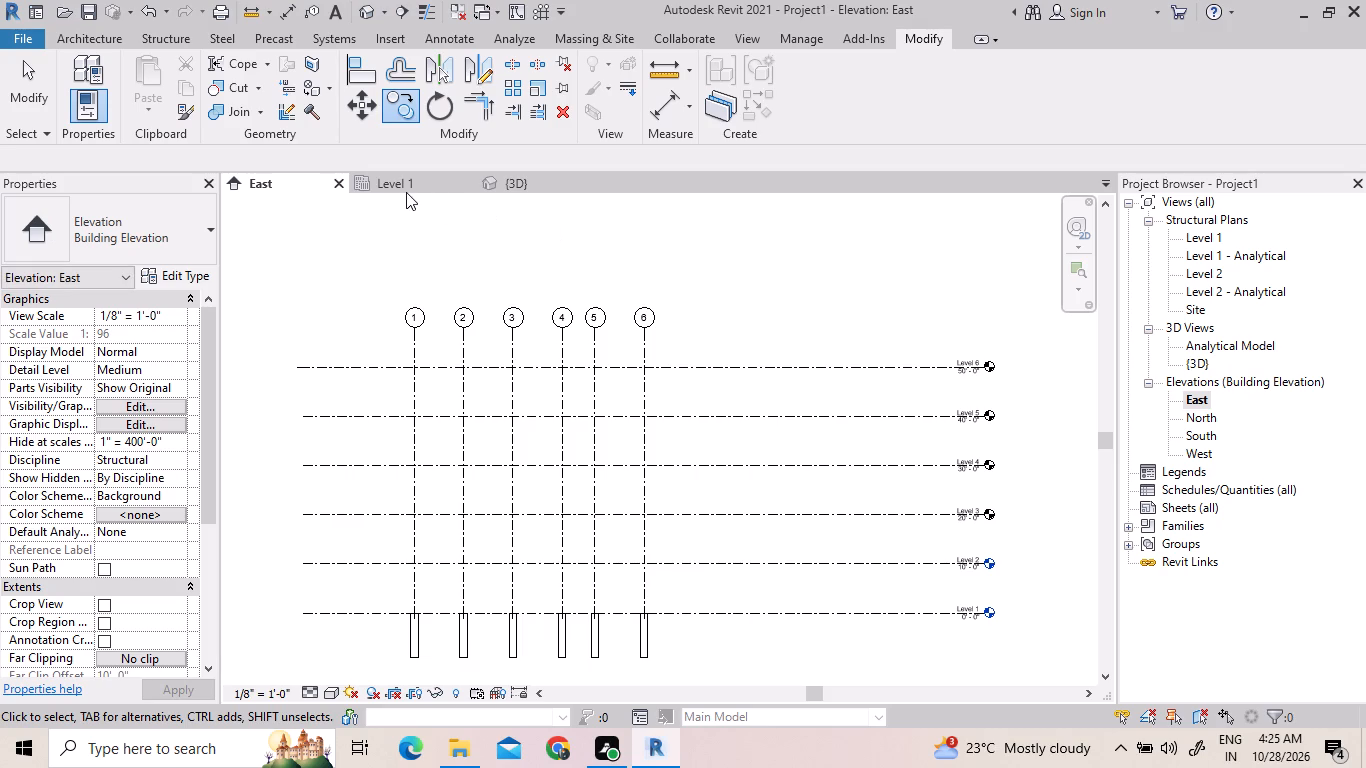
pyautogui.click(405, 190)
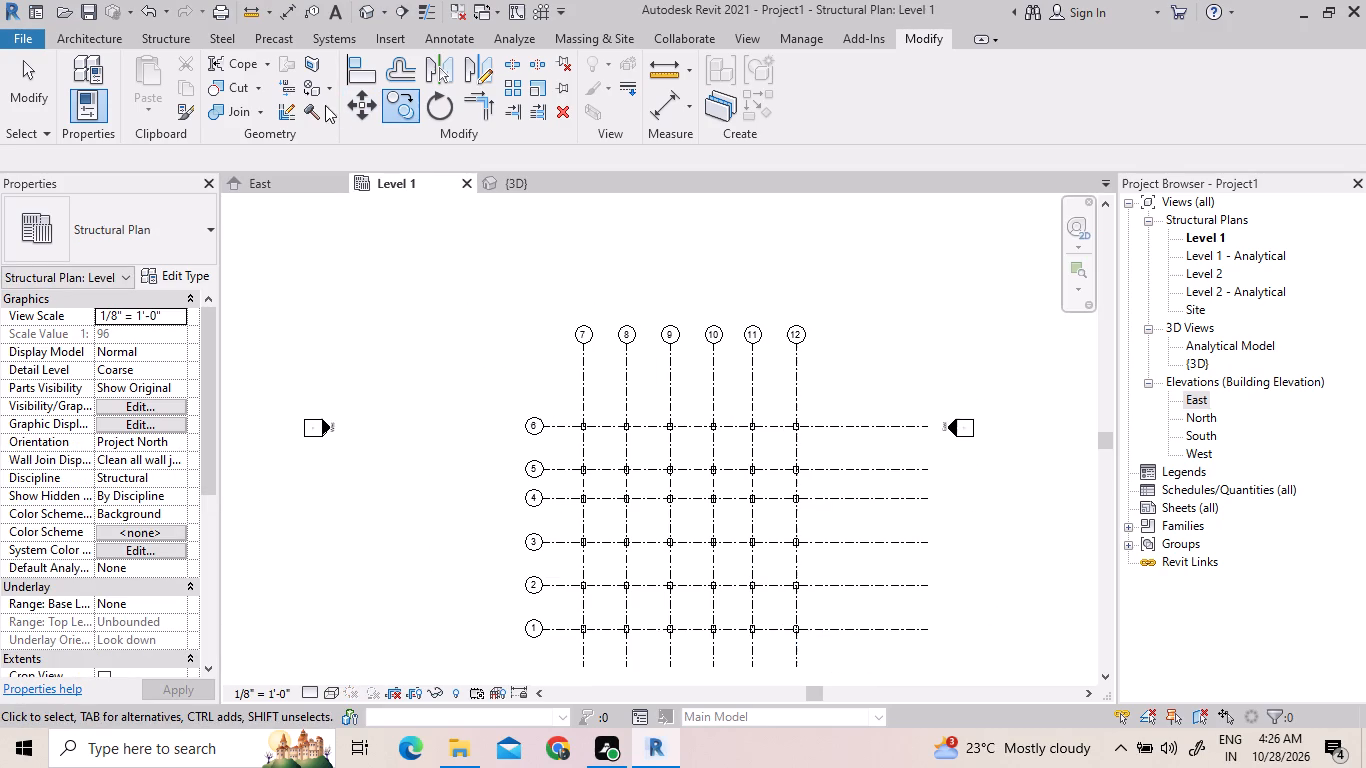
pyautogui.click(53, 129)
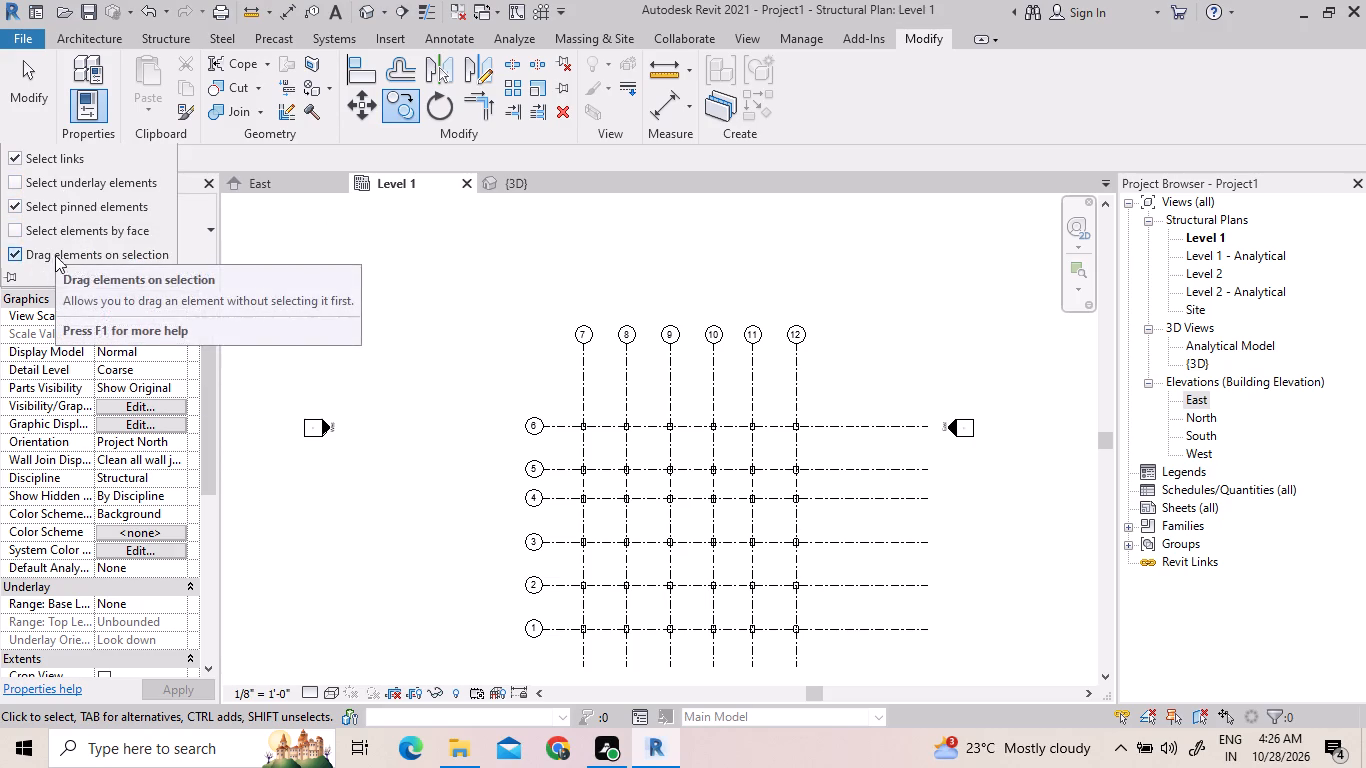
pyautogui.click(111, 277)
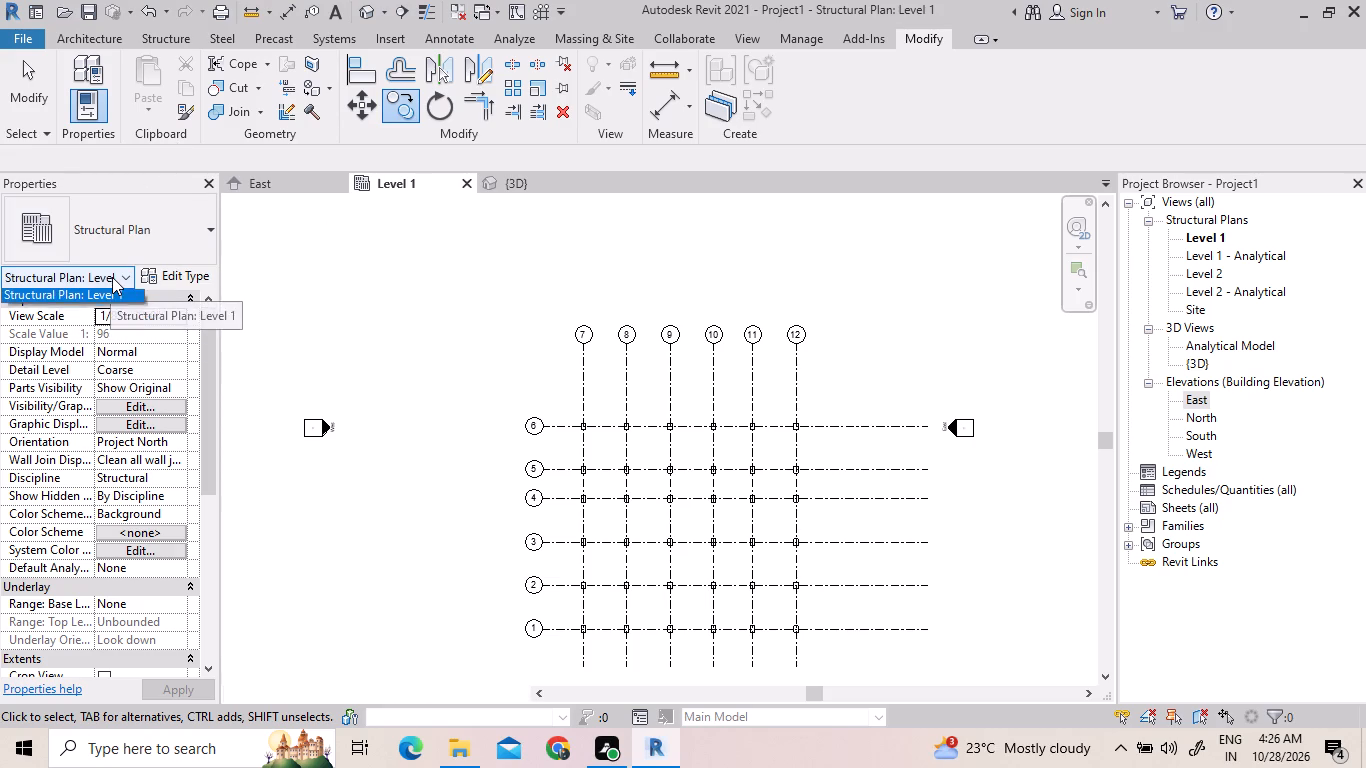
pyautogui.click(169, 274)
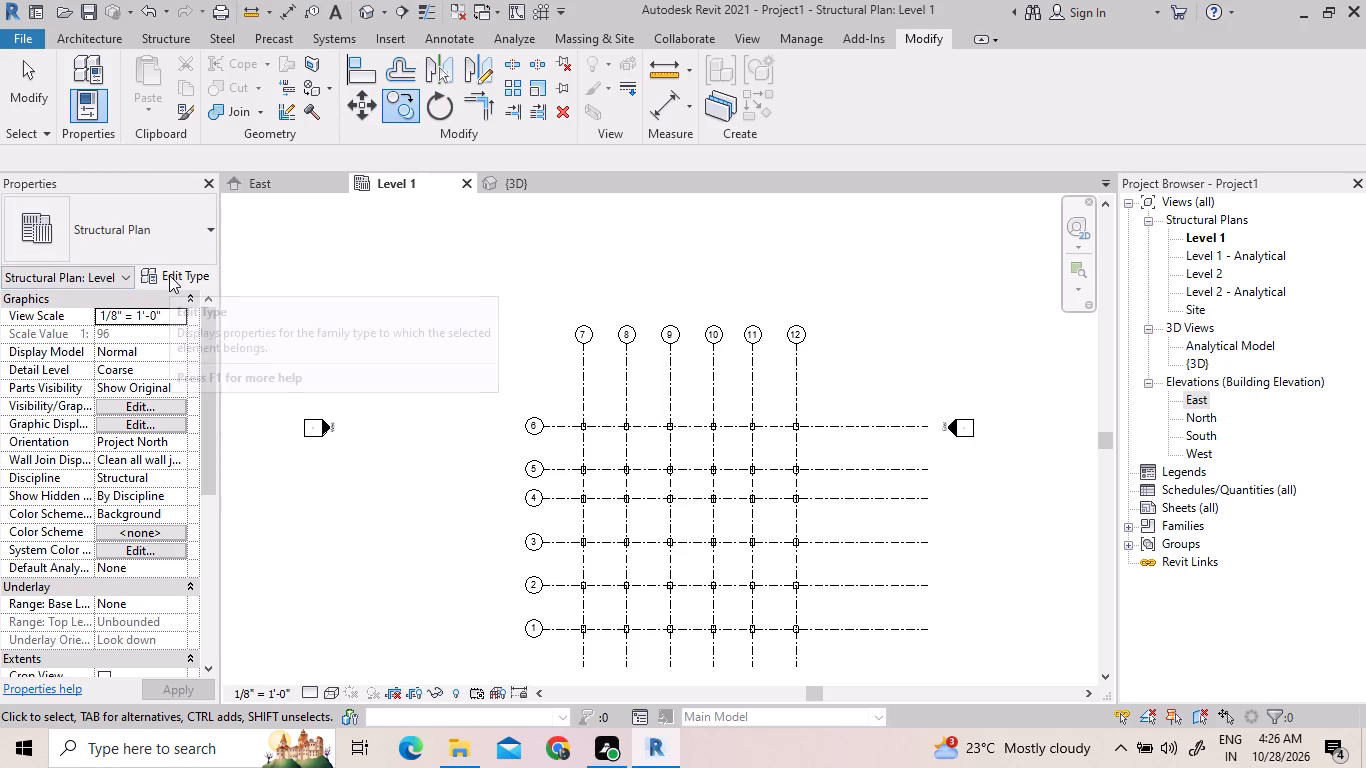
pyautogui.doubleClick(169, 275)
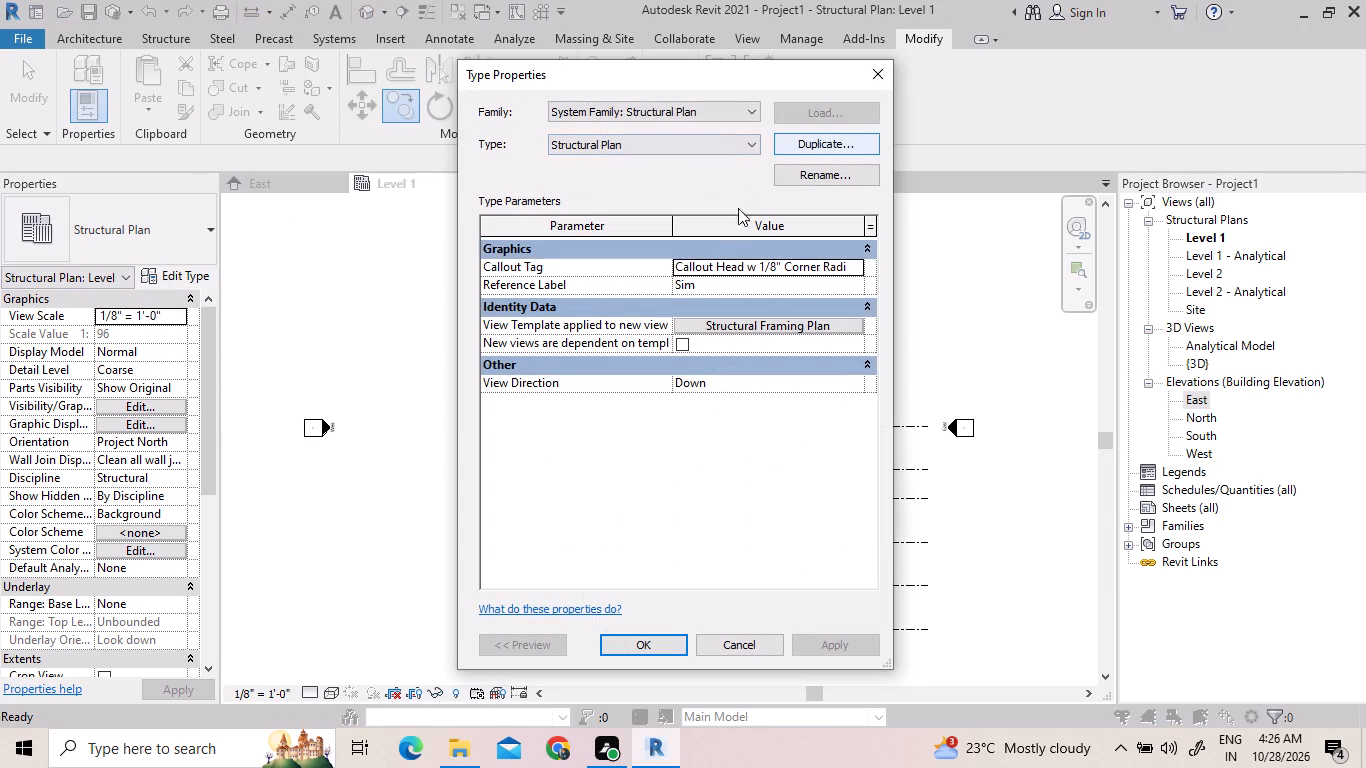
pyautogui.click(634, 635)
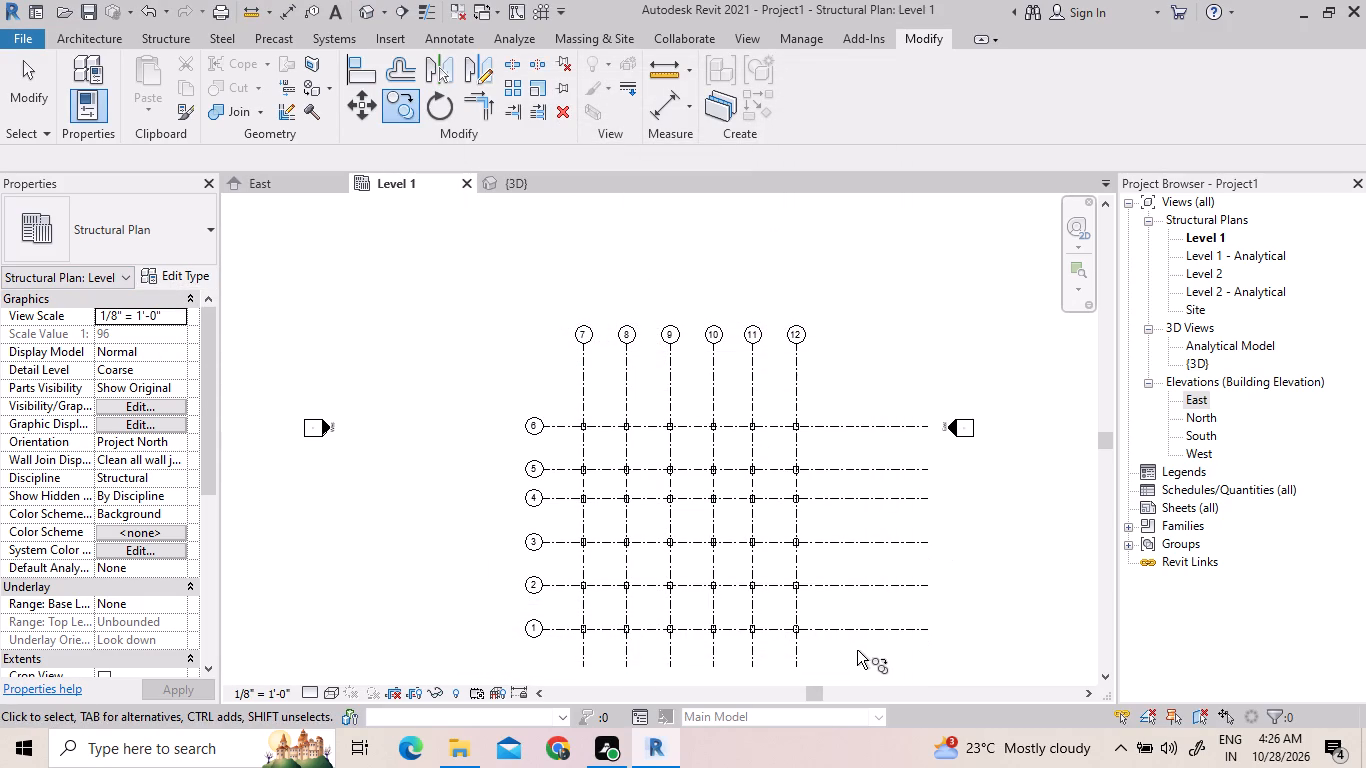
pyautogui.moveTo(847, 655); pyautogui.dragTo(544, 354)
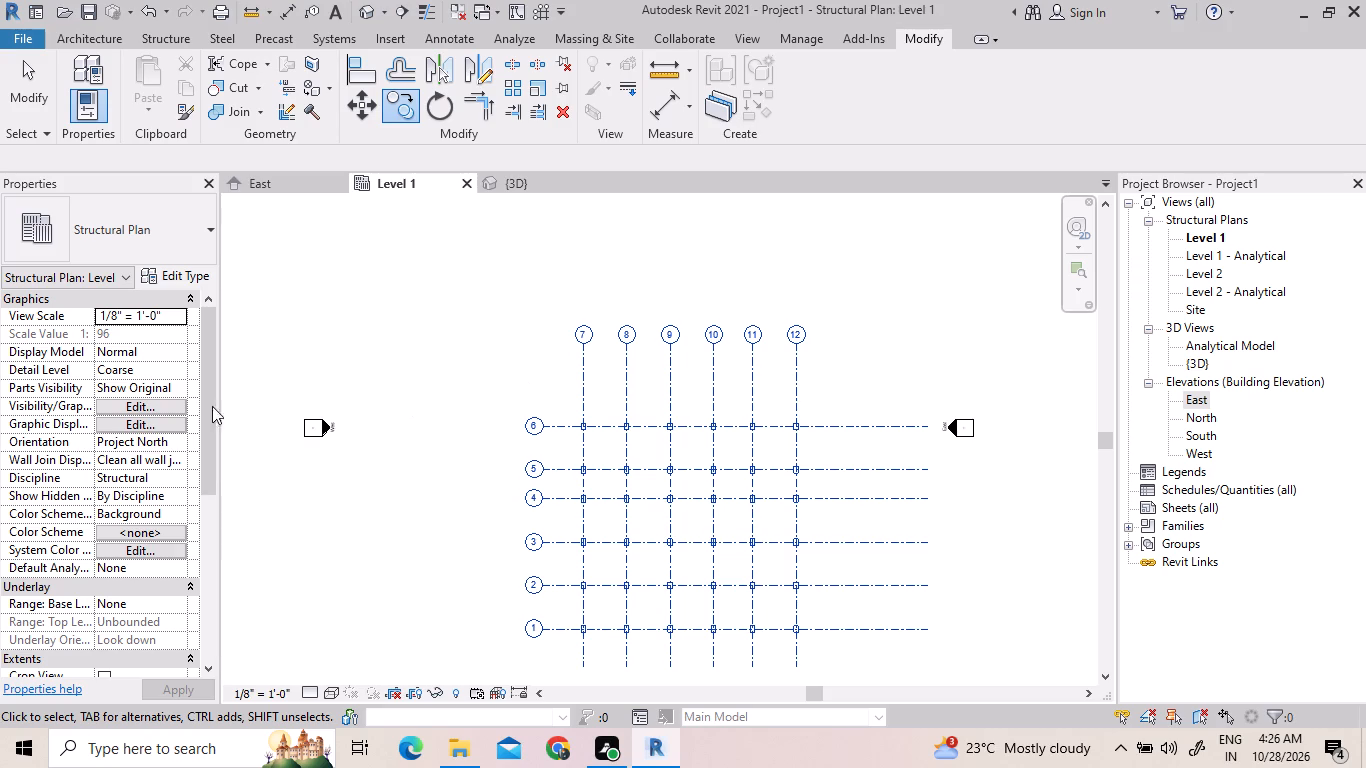
# Edit the Level 1 structural plan's View Range, setting Top to Unlimited and the Bottom offset to 0.
pyautogui.scroll(-2, 140, 358)
pyautogui.scroll(-3, 140, 468)
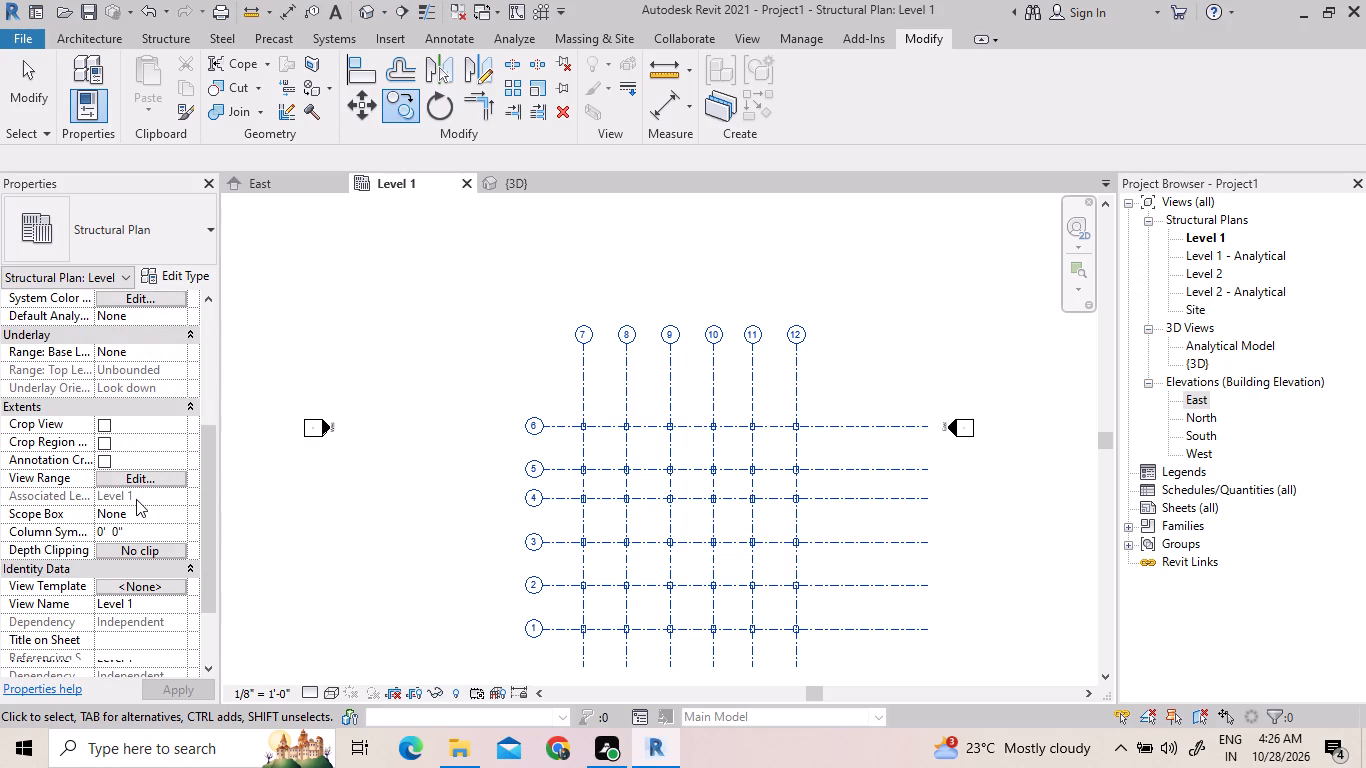
pyautogui.click(135, 495)
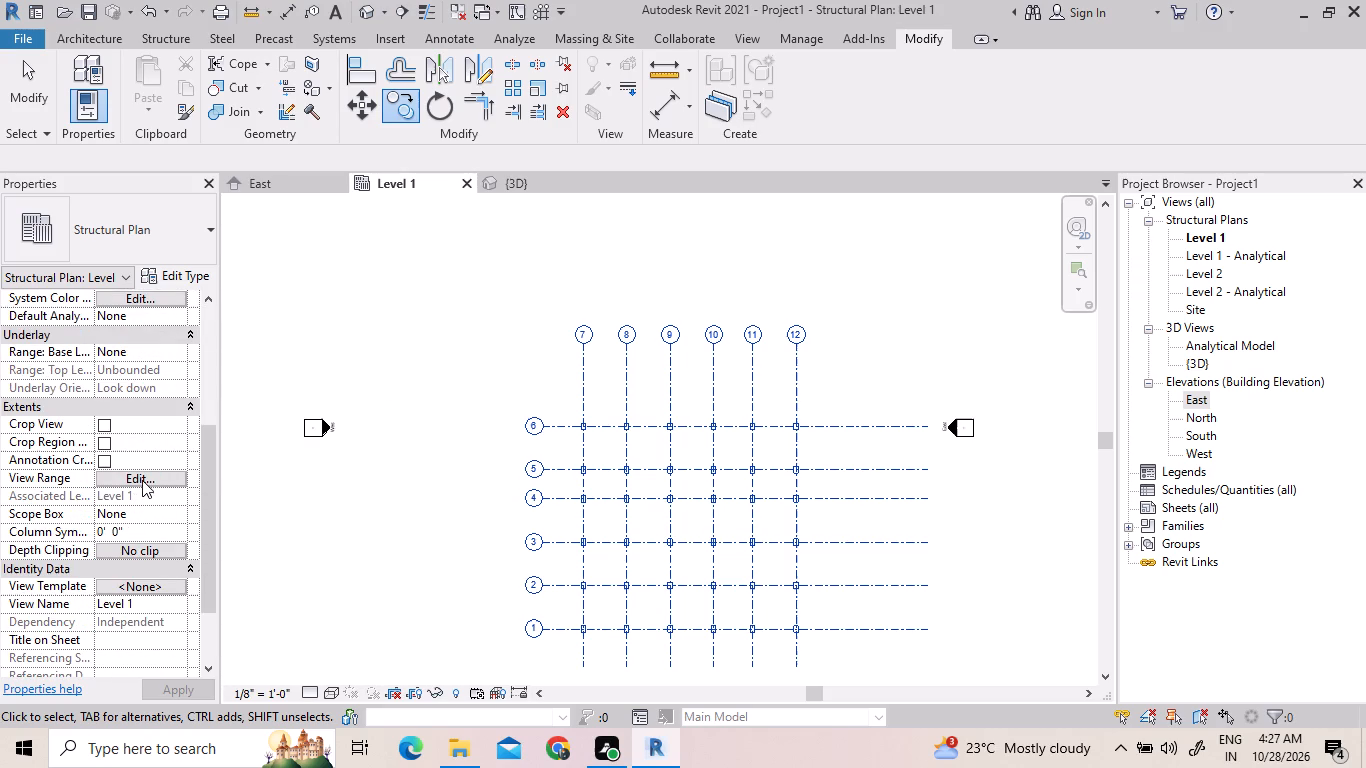
pyautogui.click(145, 475)
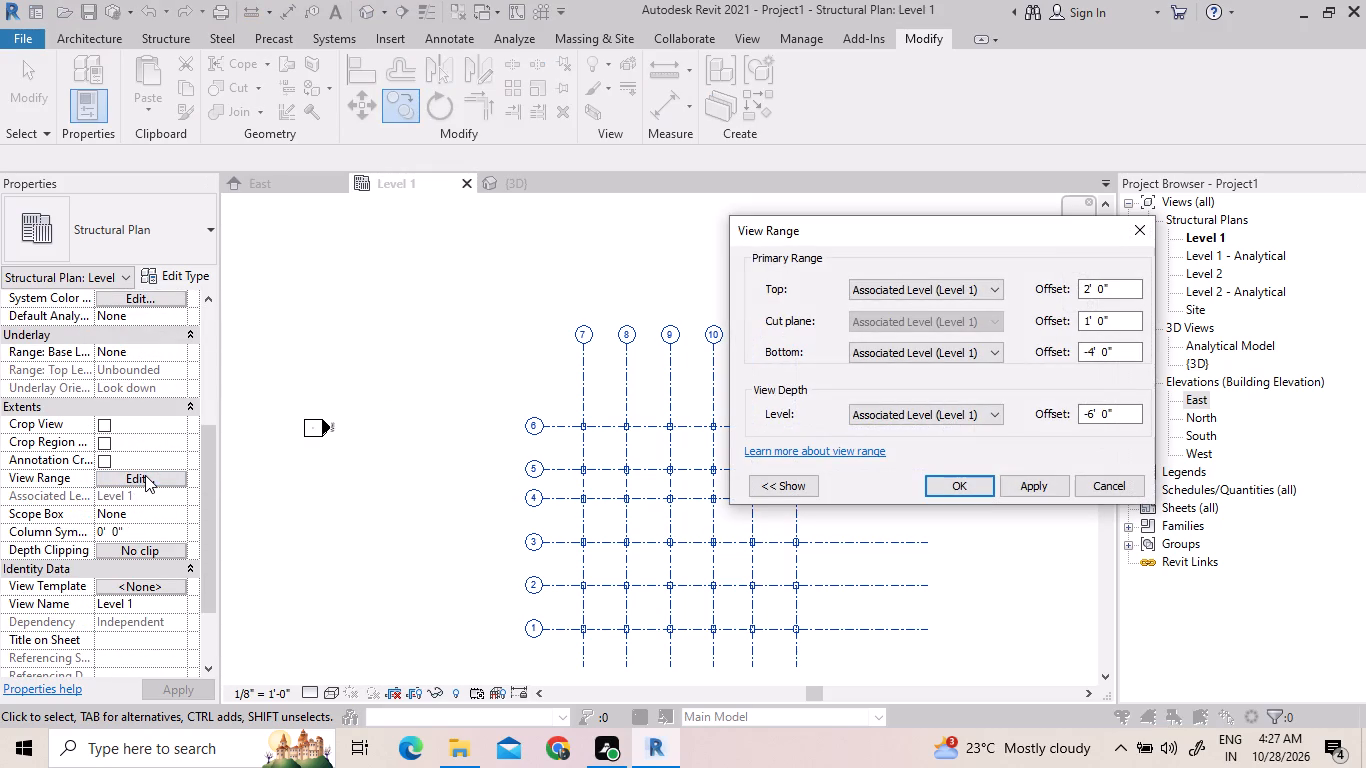
pyautogui.click(972, 287)
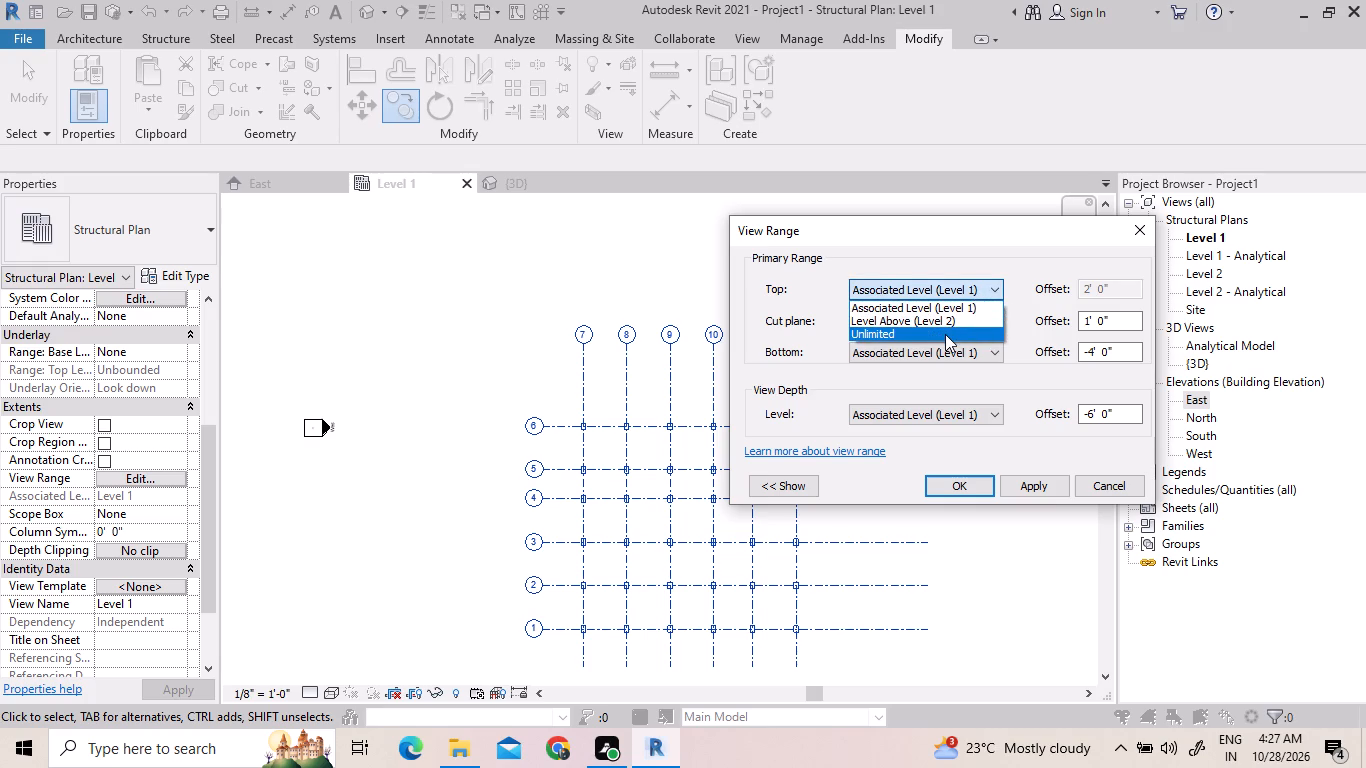
pyautogui.click(945, 334)
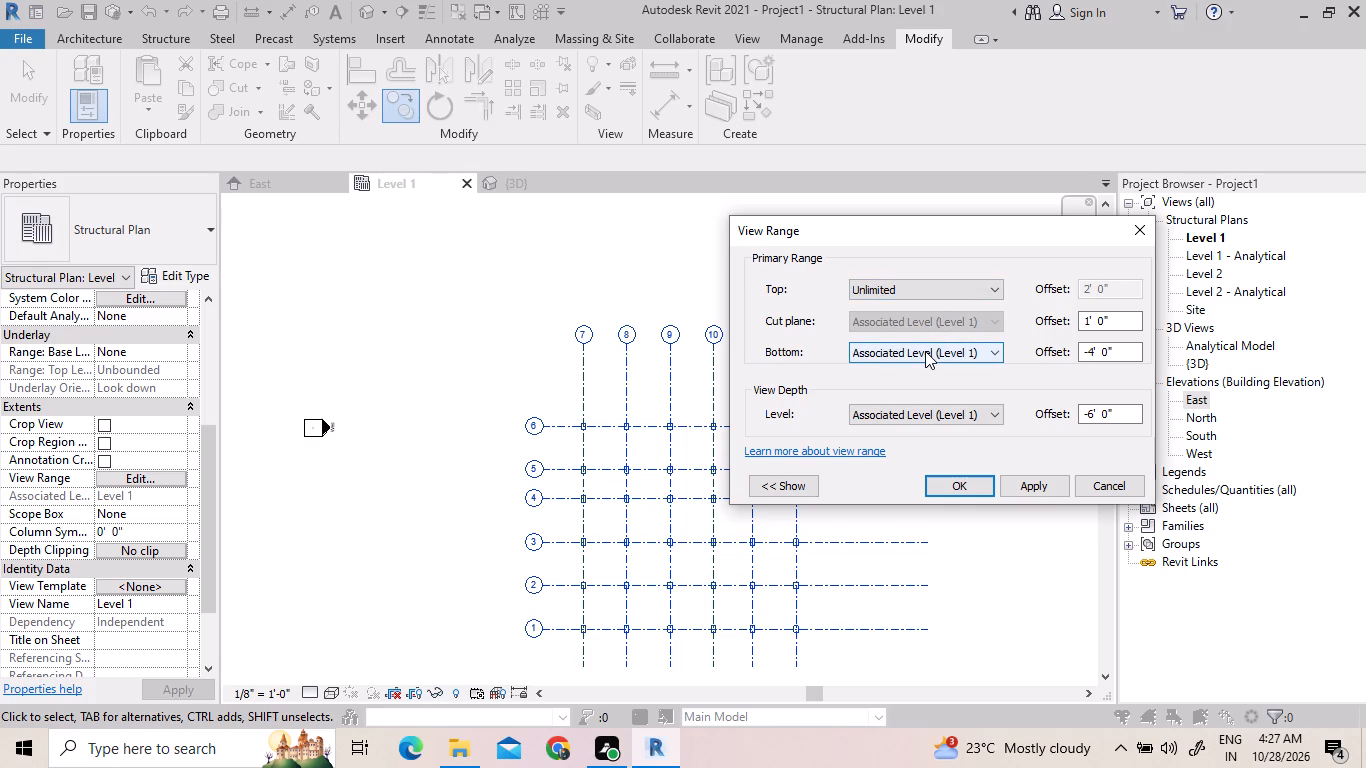
pyautogui.click(1094, 356)
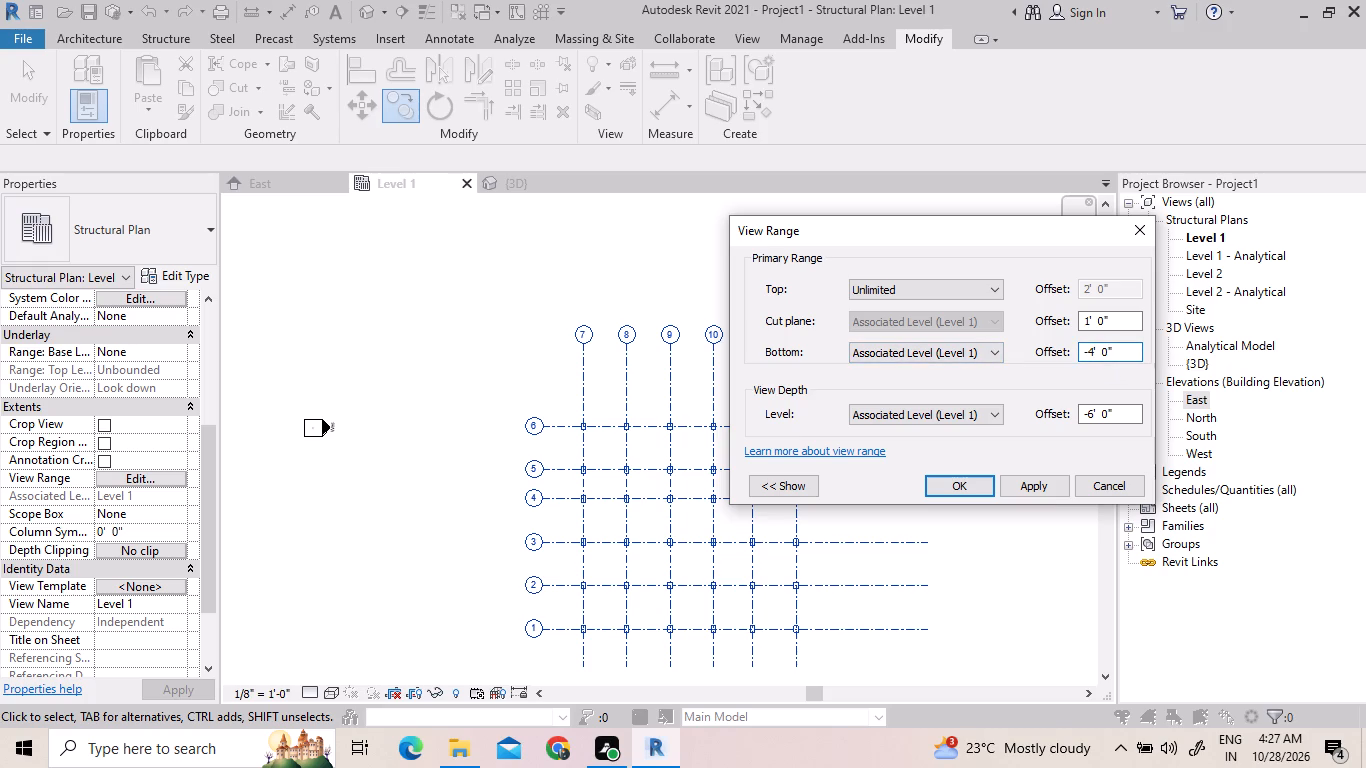
pyautogui.press('BackSpace')
pyautogui.press('BackSpace')
pyautogui.press('0')
pyautogui.press('Return')
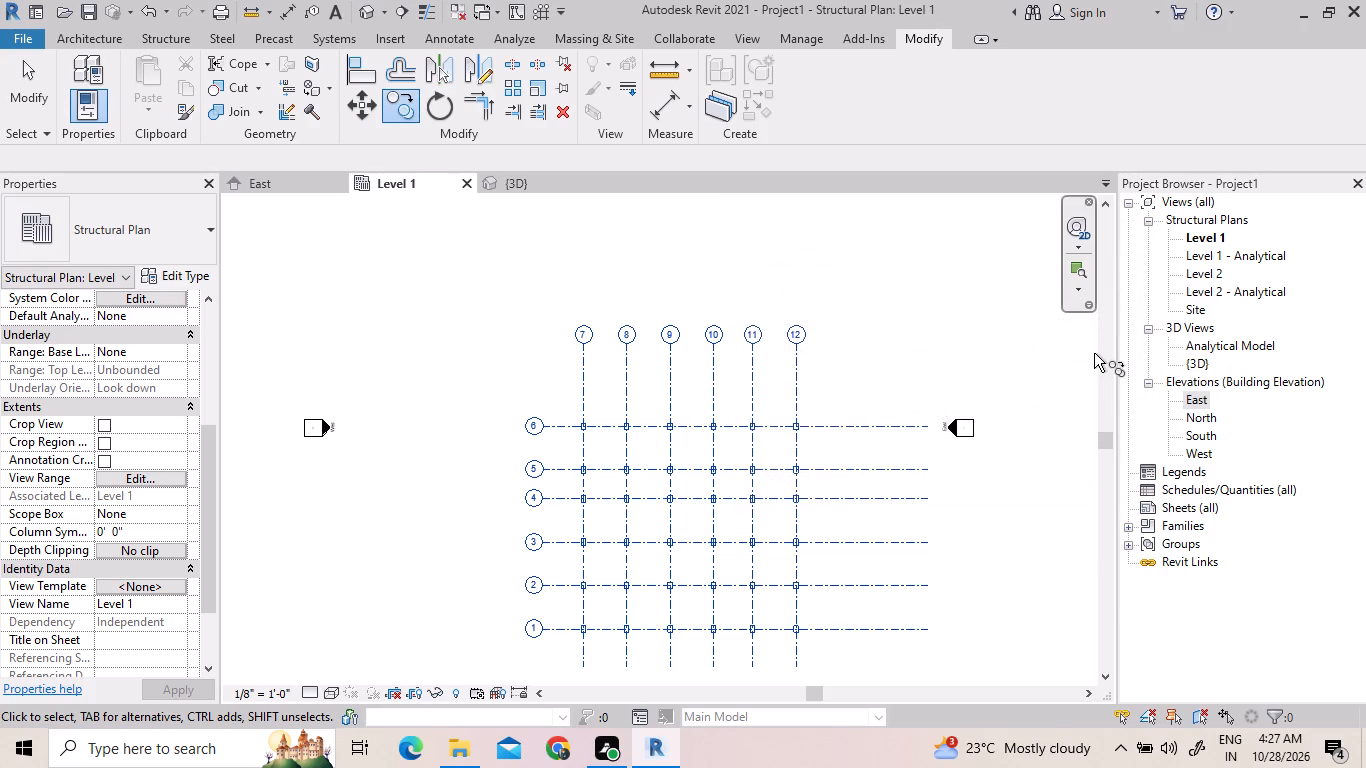
# Examine the grid columns in the default 3D view and the Level 1 structural plan's instance and type properties.
pyautogui.click(509, 184)
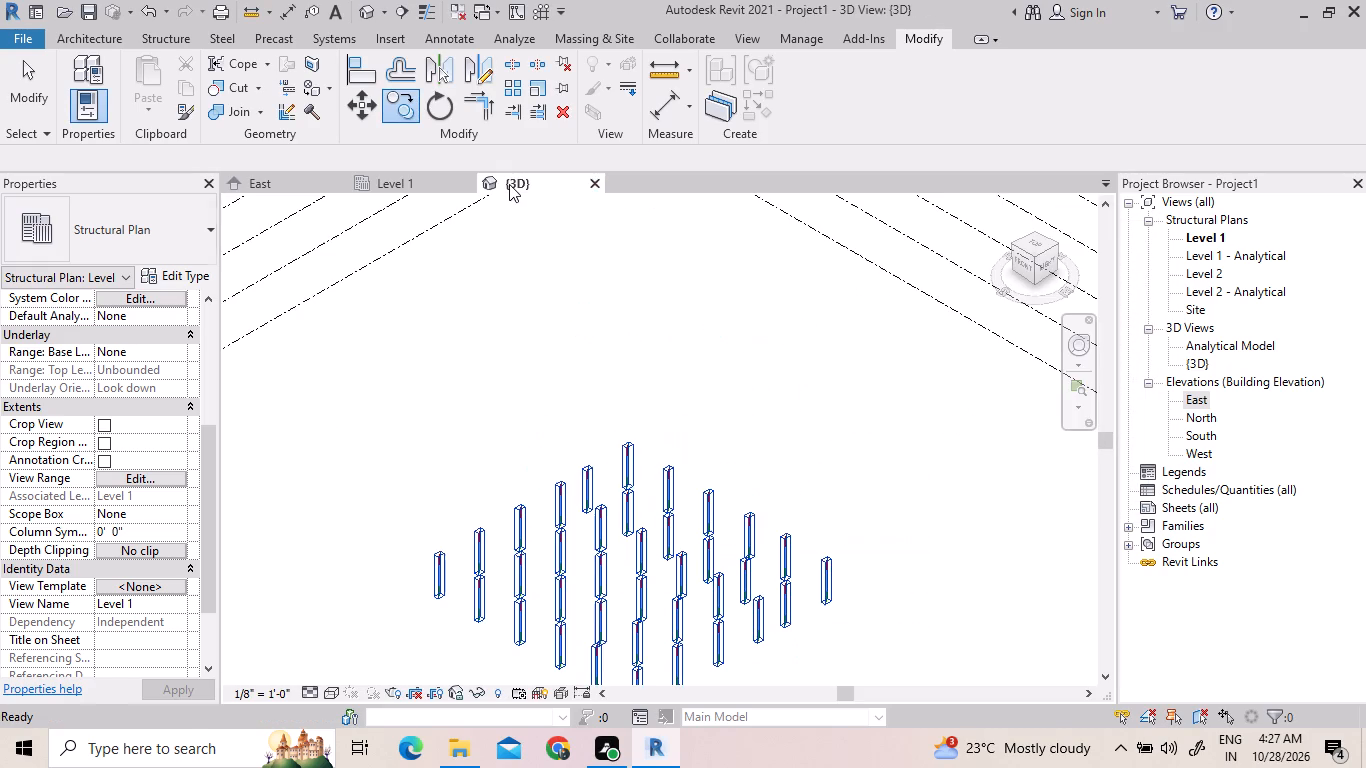
pyautogui.scroll(-3, 620, 420)
pyautogui.scroll(-2, 654, 501)
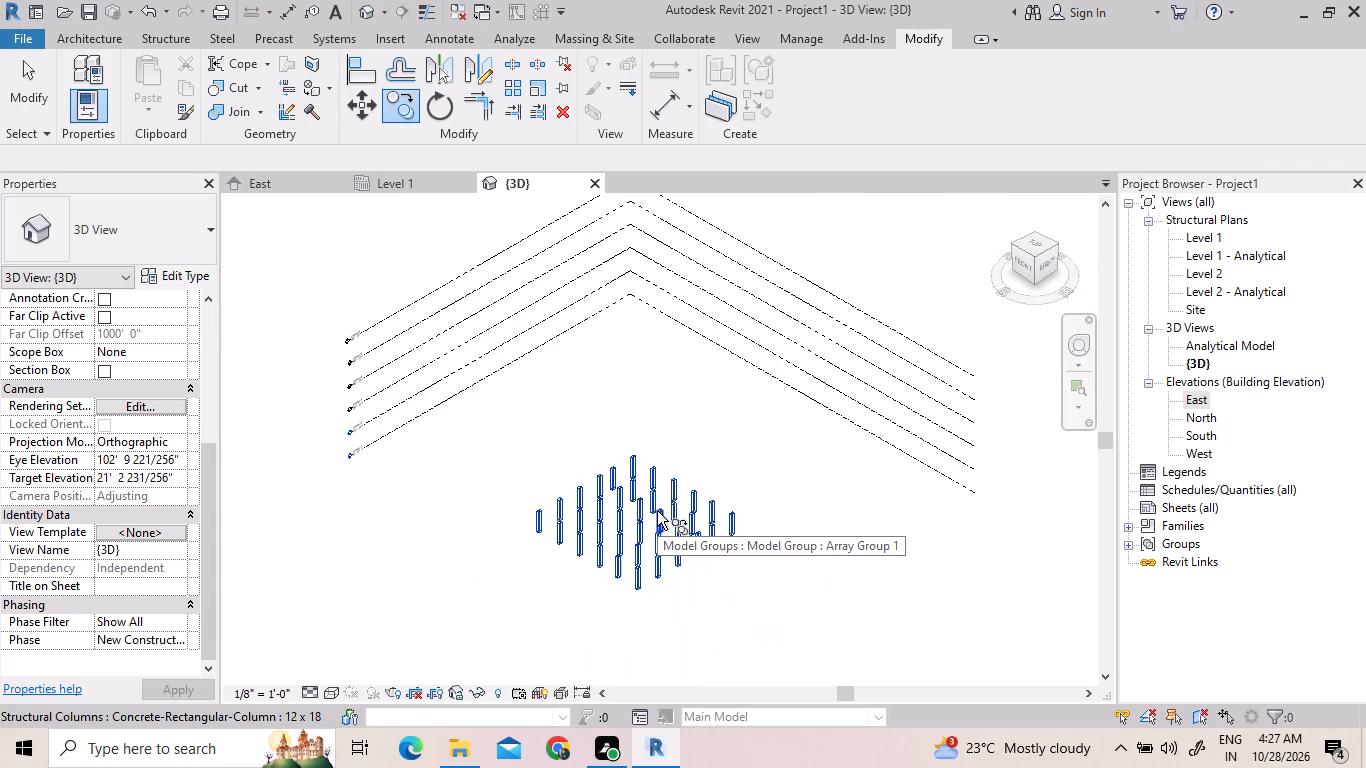
pyautogui.click(437, 174)
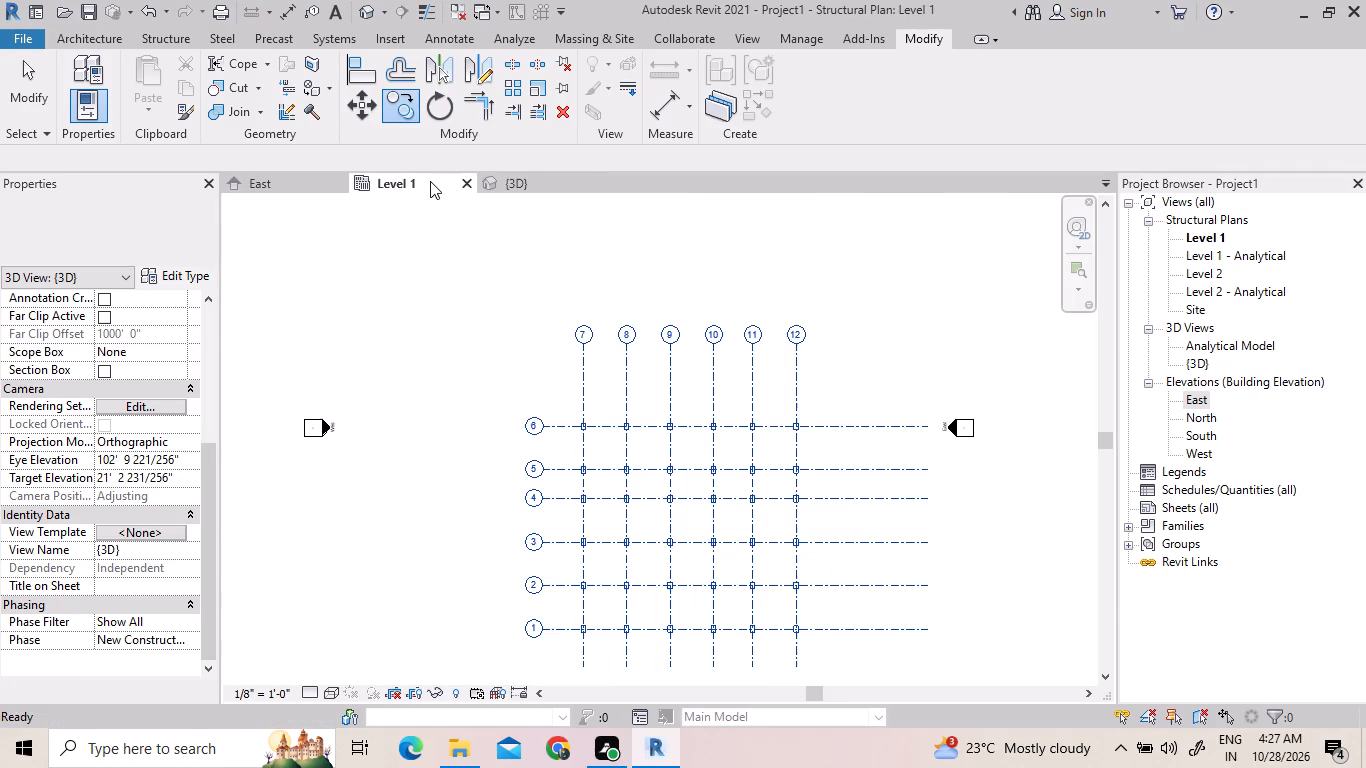
pyautogui.scroll(-3, 153, 462)
pyautogui.click(153, 513)
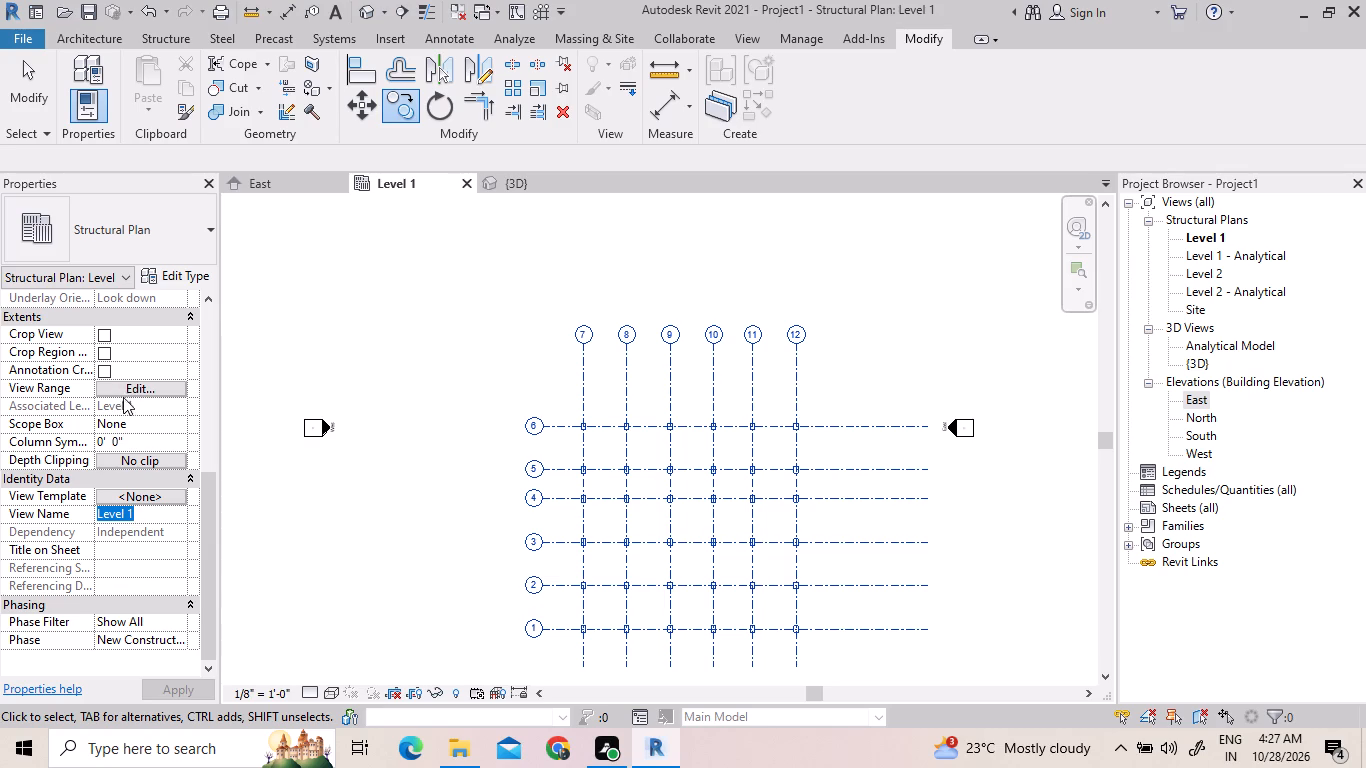
pyautogui.scroll(4, 195, 472)
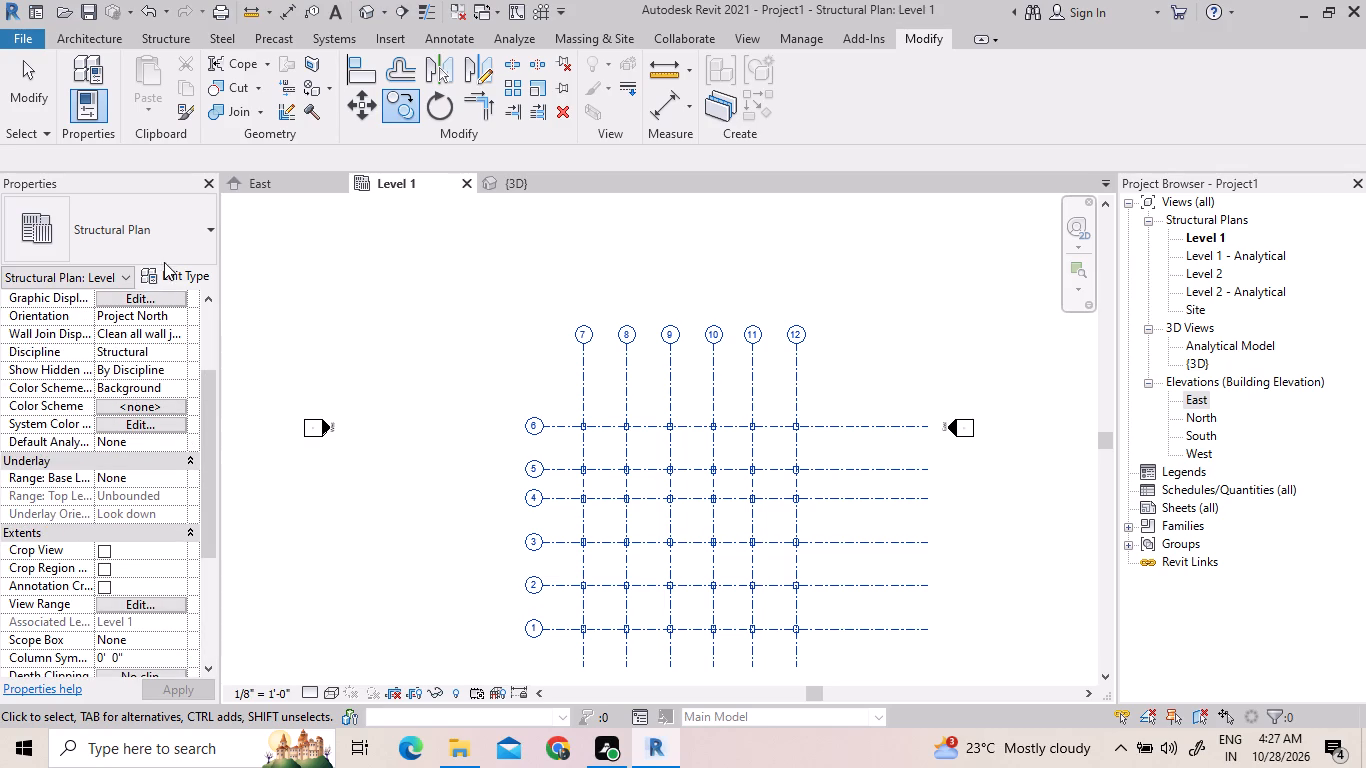
pyautogui.click(164, 277)
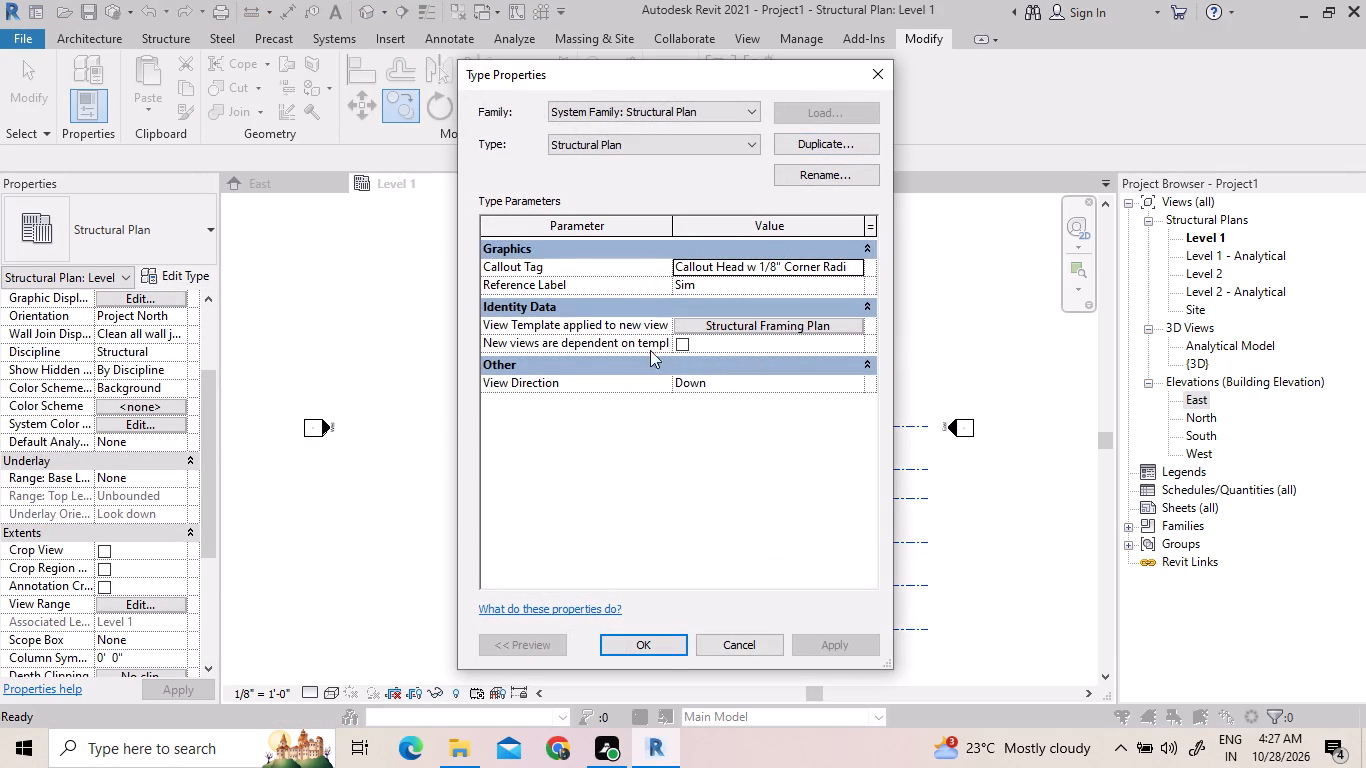
pyautogui.click(659, 657)
pyautogui.click(649, 620)
pyautogui.click(649, 633)
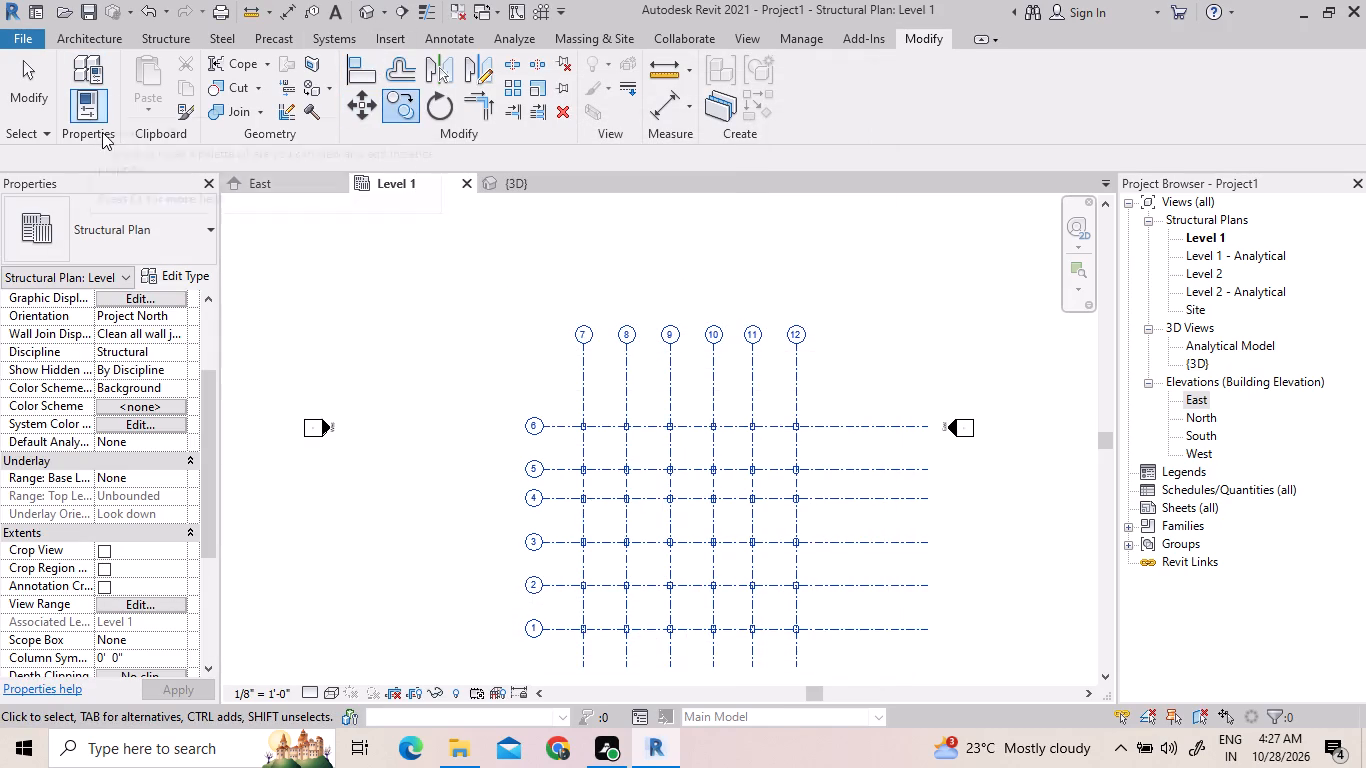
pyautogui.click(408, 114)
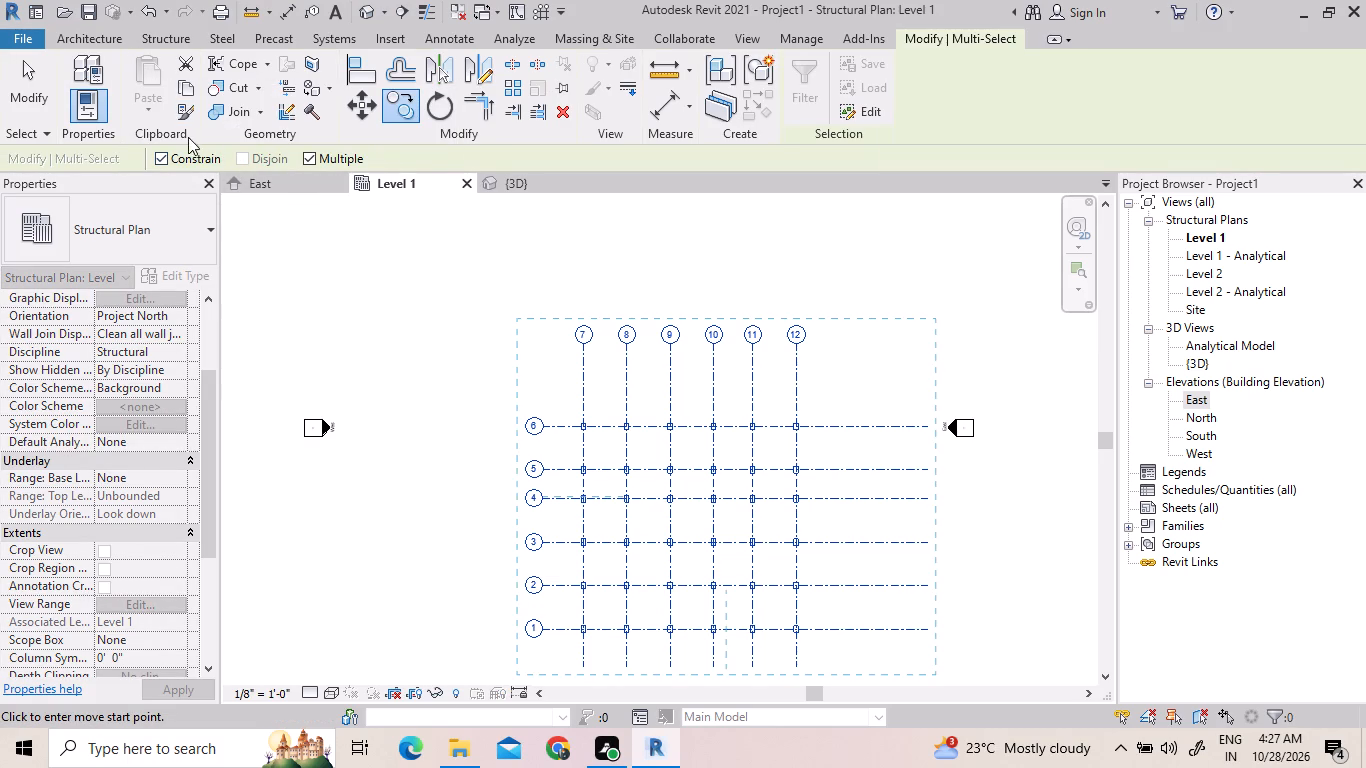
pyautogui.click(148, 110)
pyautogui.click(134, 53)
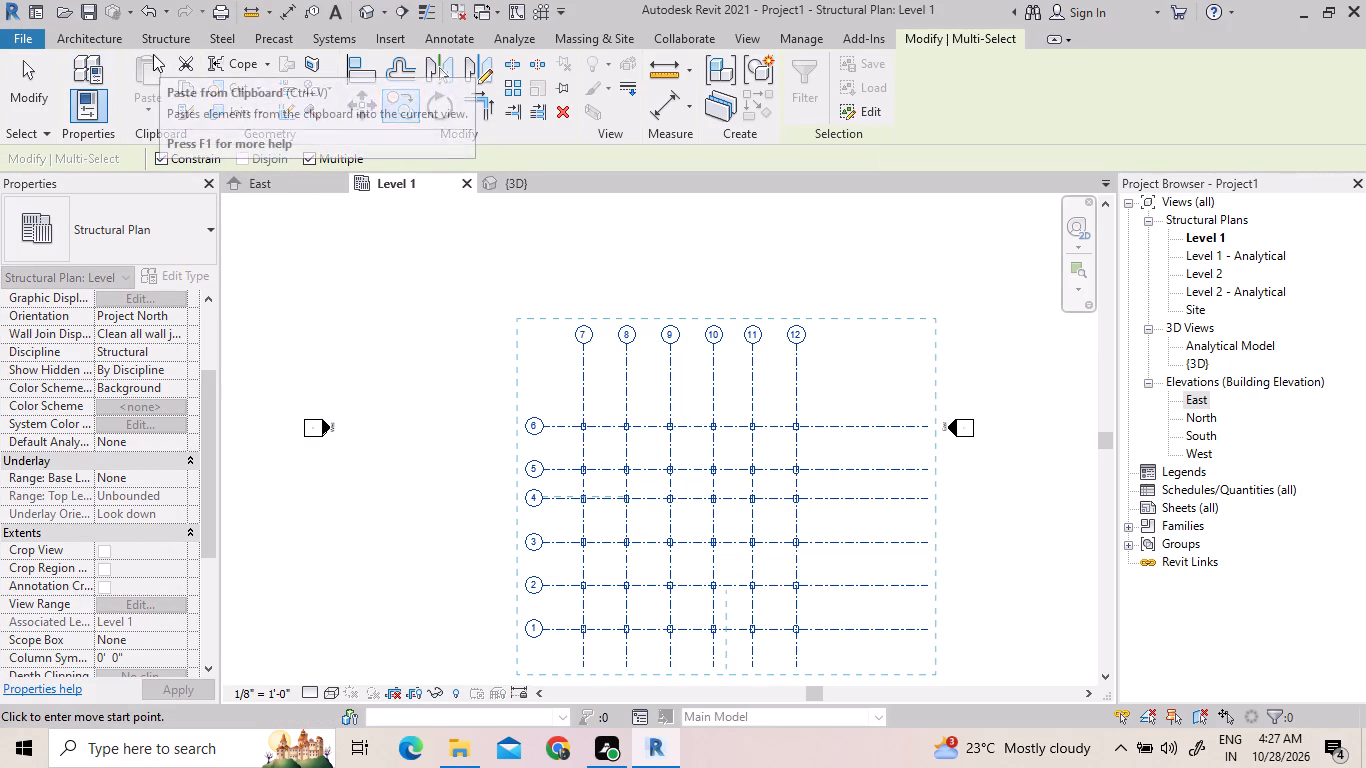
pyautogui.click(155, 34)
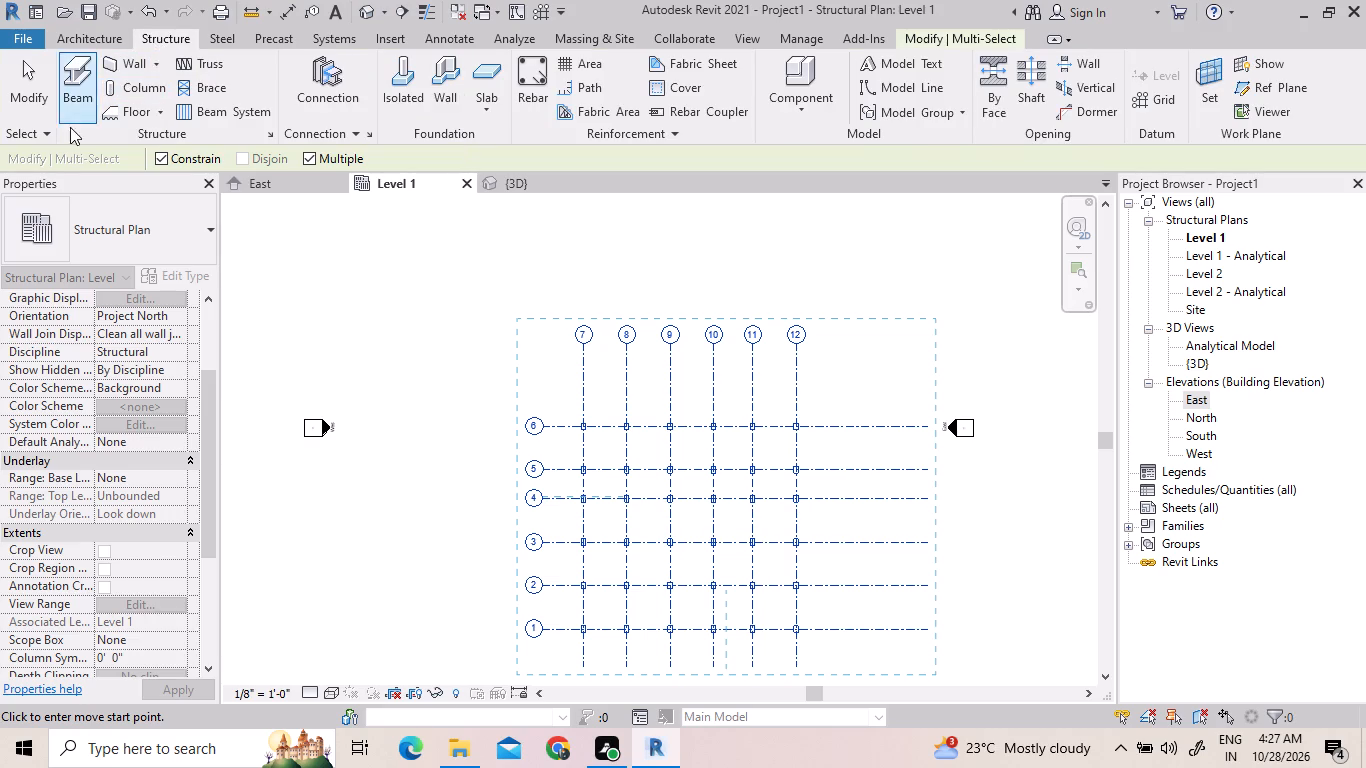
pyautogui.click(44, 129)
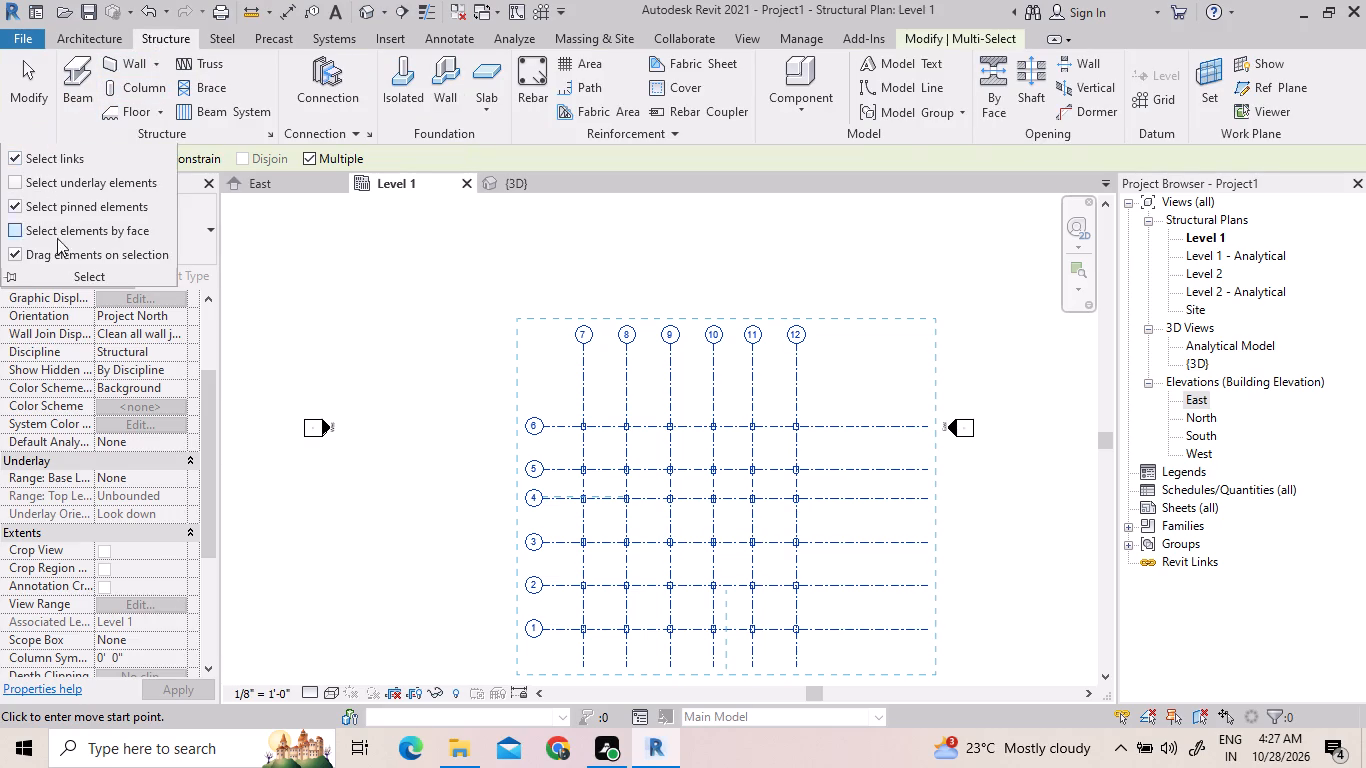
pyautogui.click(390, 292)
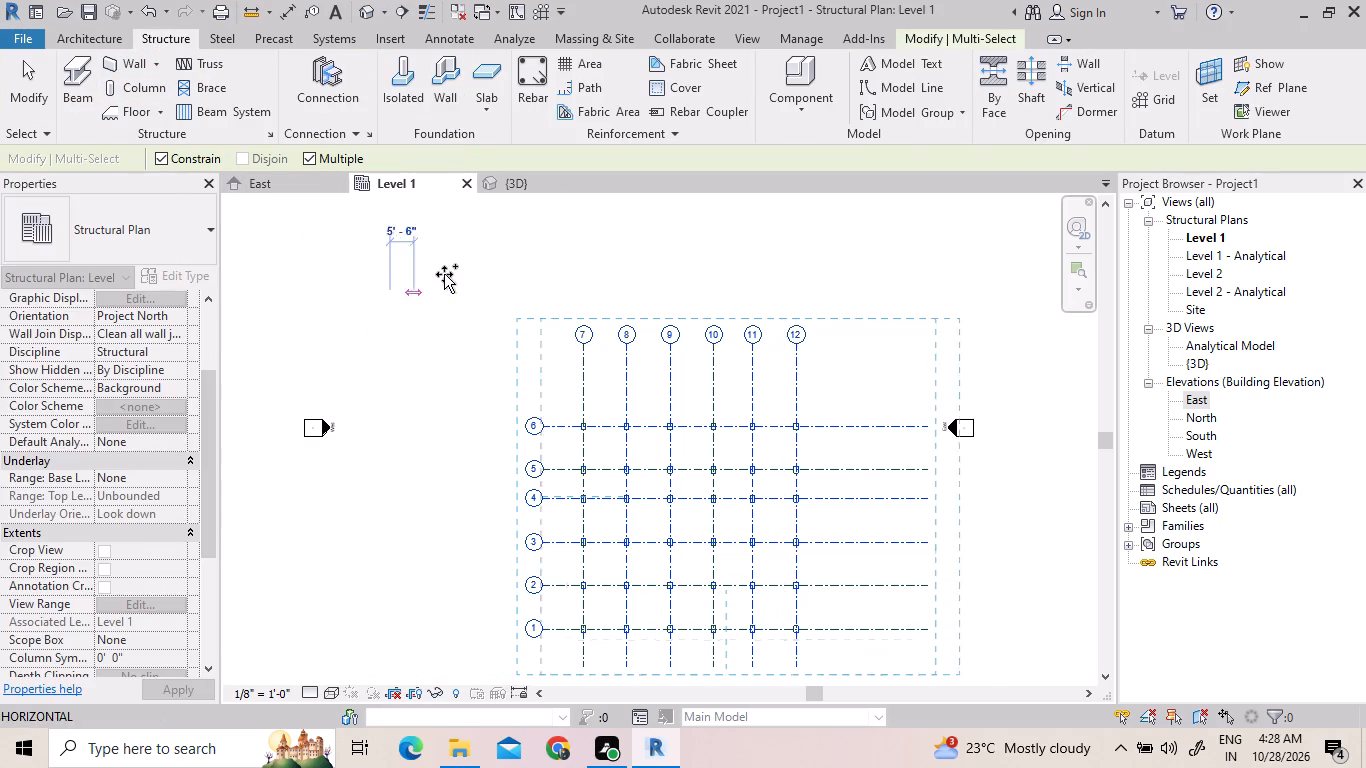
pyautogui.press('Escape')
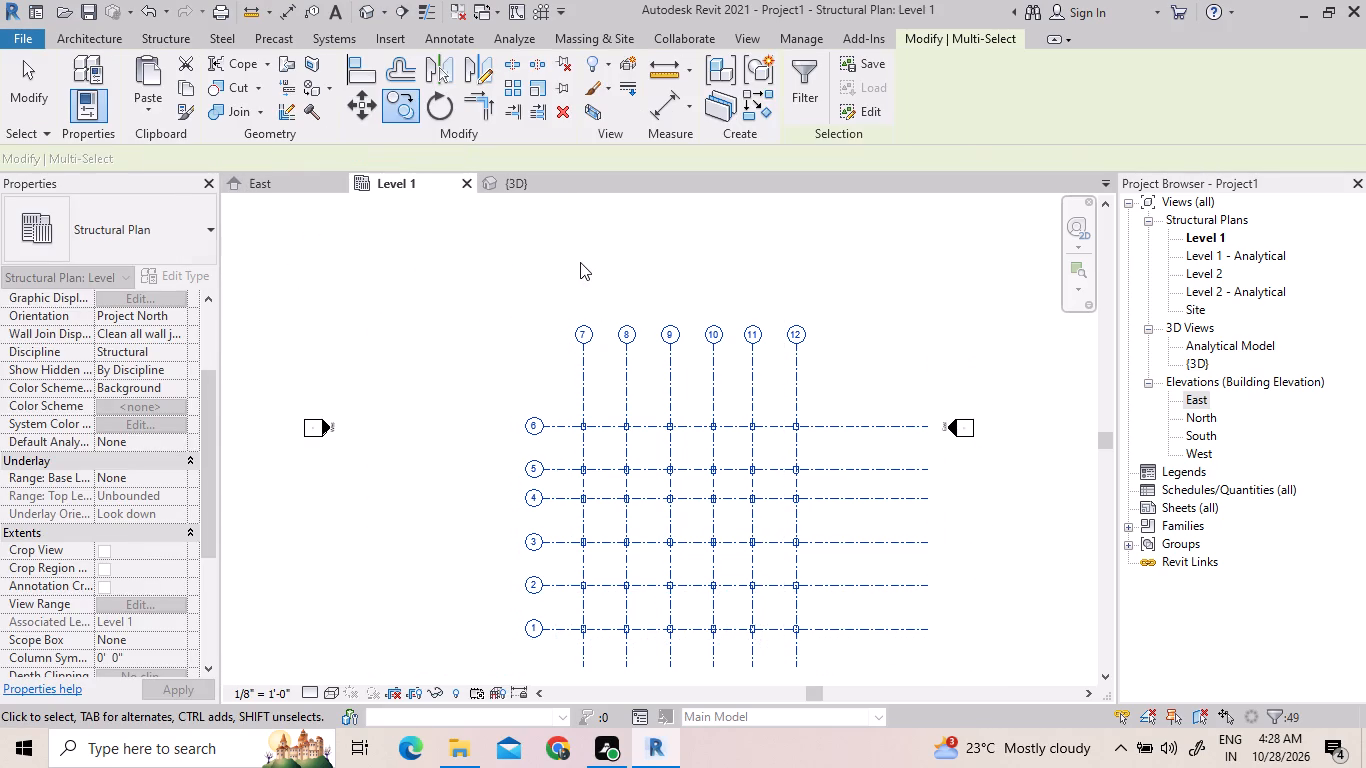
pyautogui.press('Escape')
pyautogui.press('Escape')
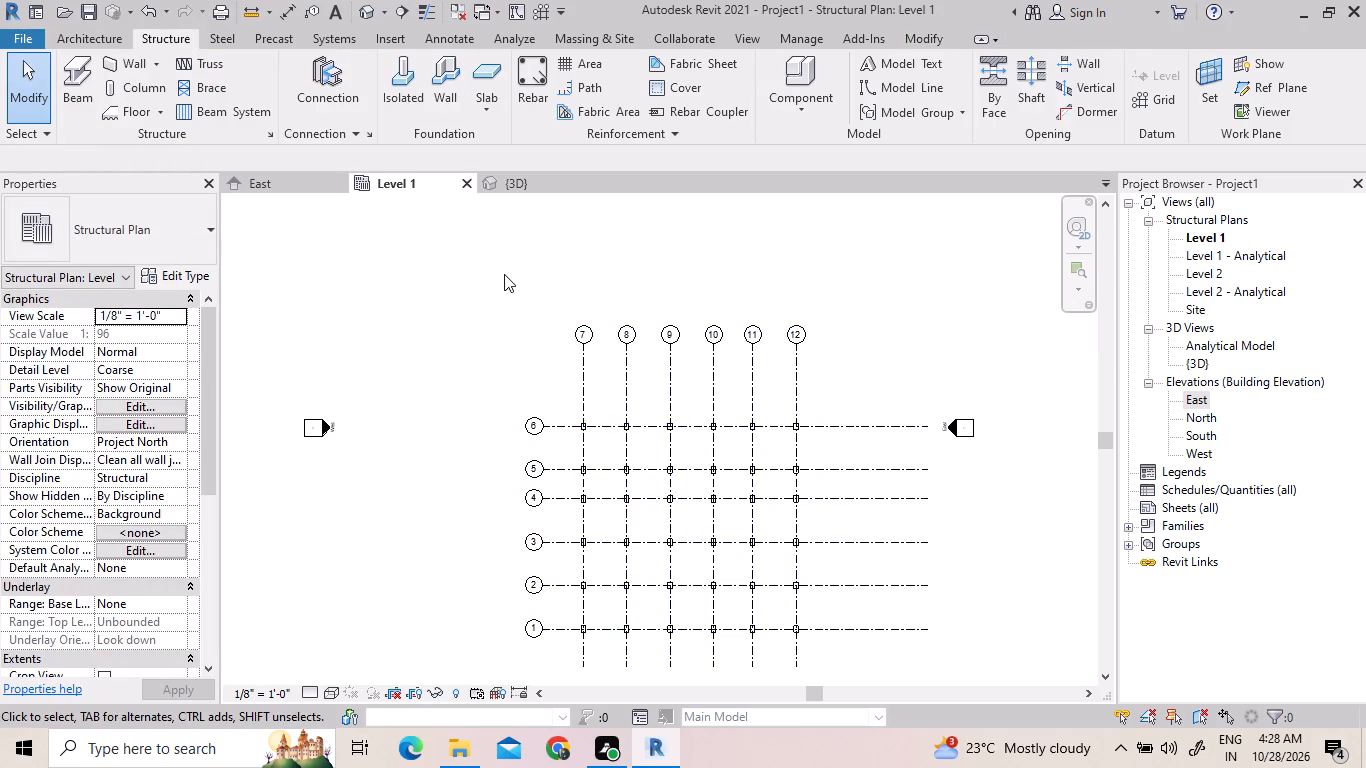
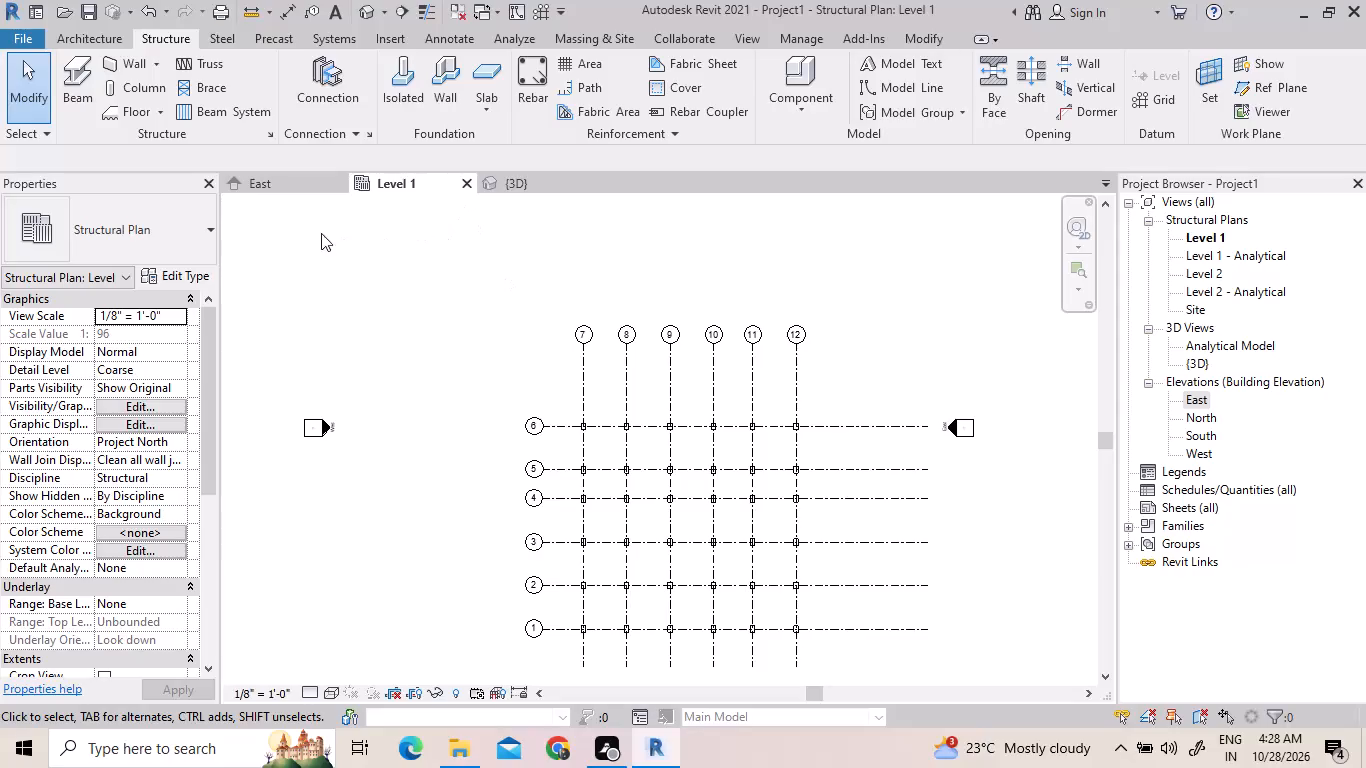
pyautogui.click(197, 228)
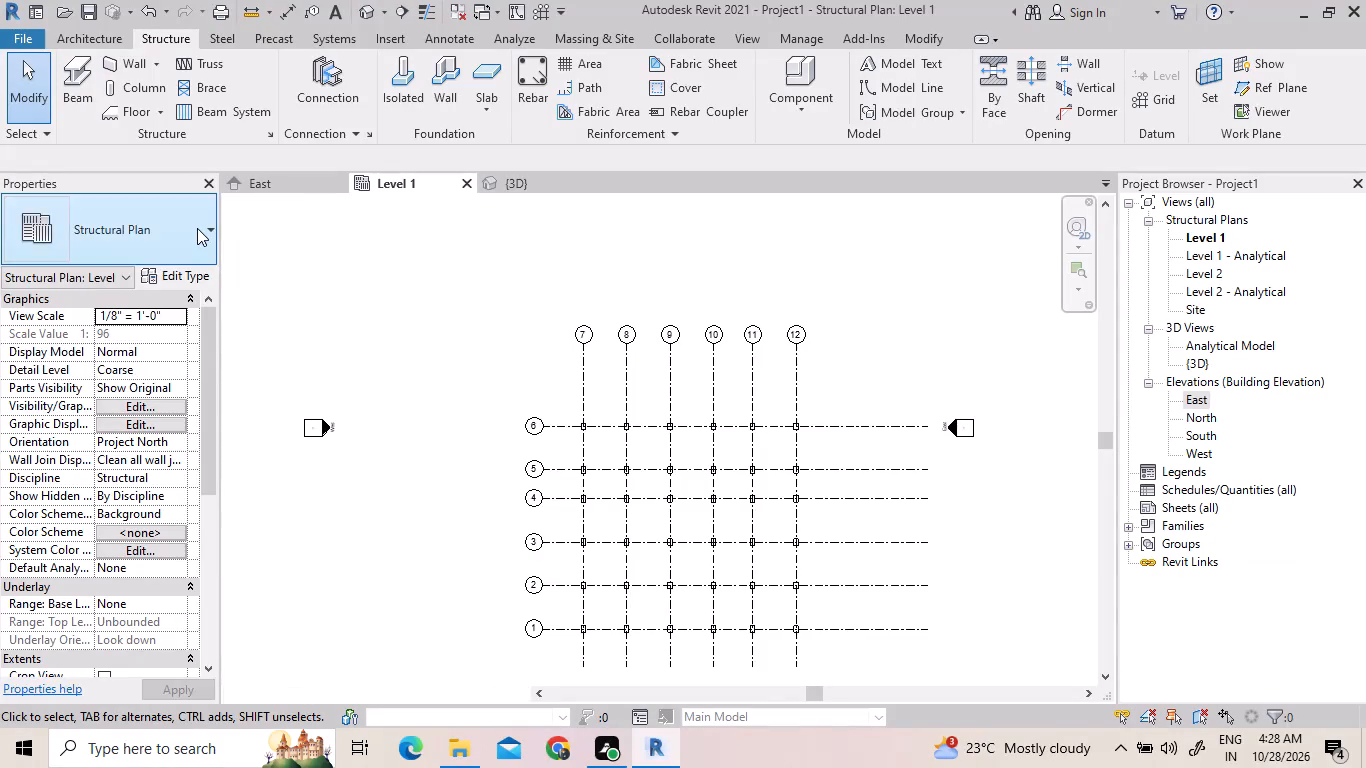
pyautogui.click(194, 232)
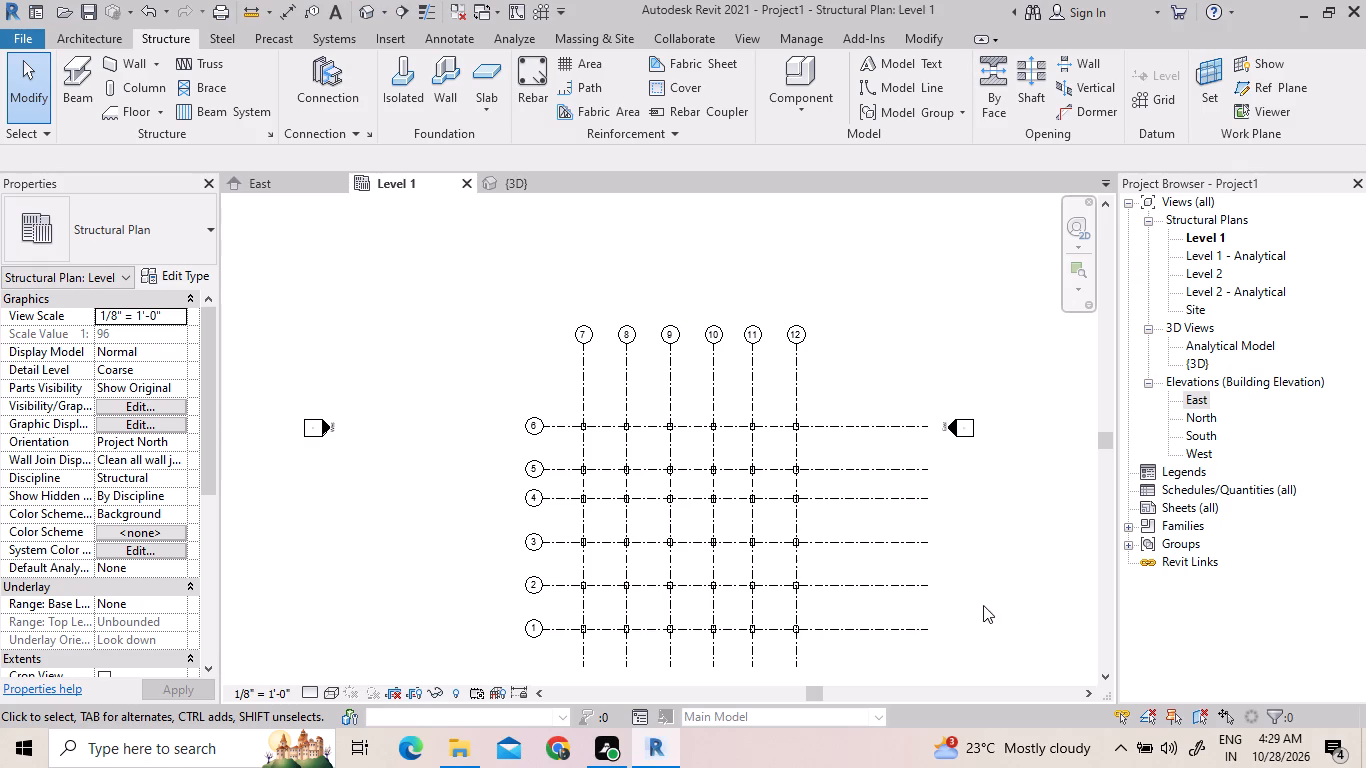
# Set the Level 1 structural plan's visual style to Shaded and its detail level to Fine.
pyautogui.click(328, 698)
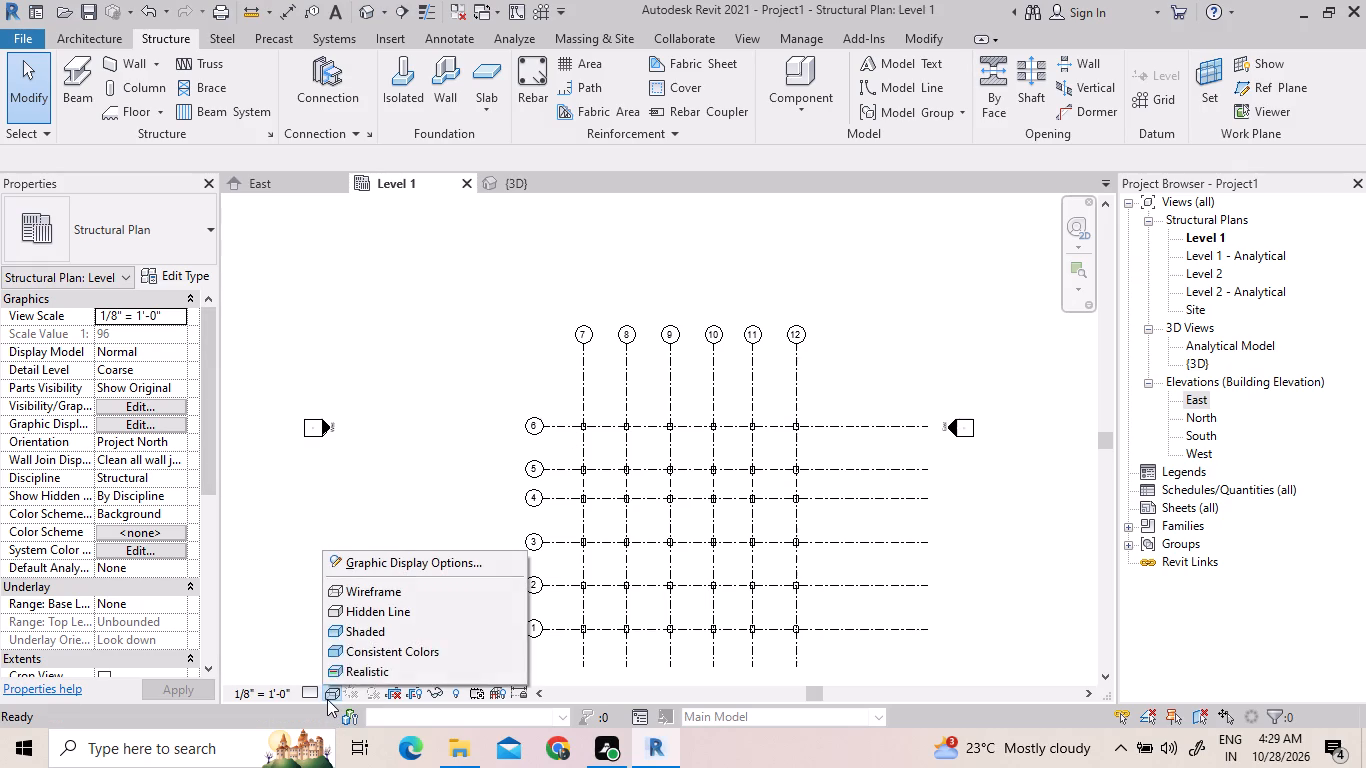
pyautogui.click(403, 634)
pyautogui.click(313, 691)
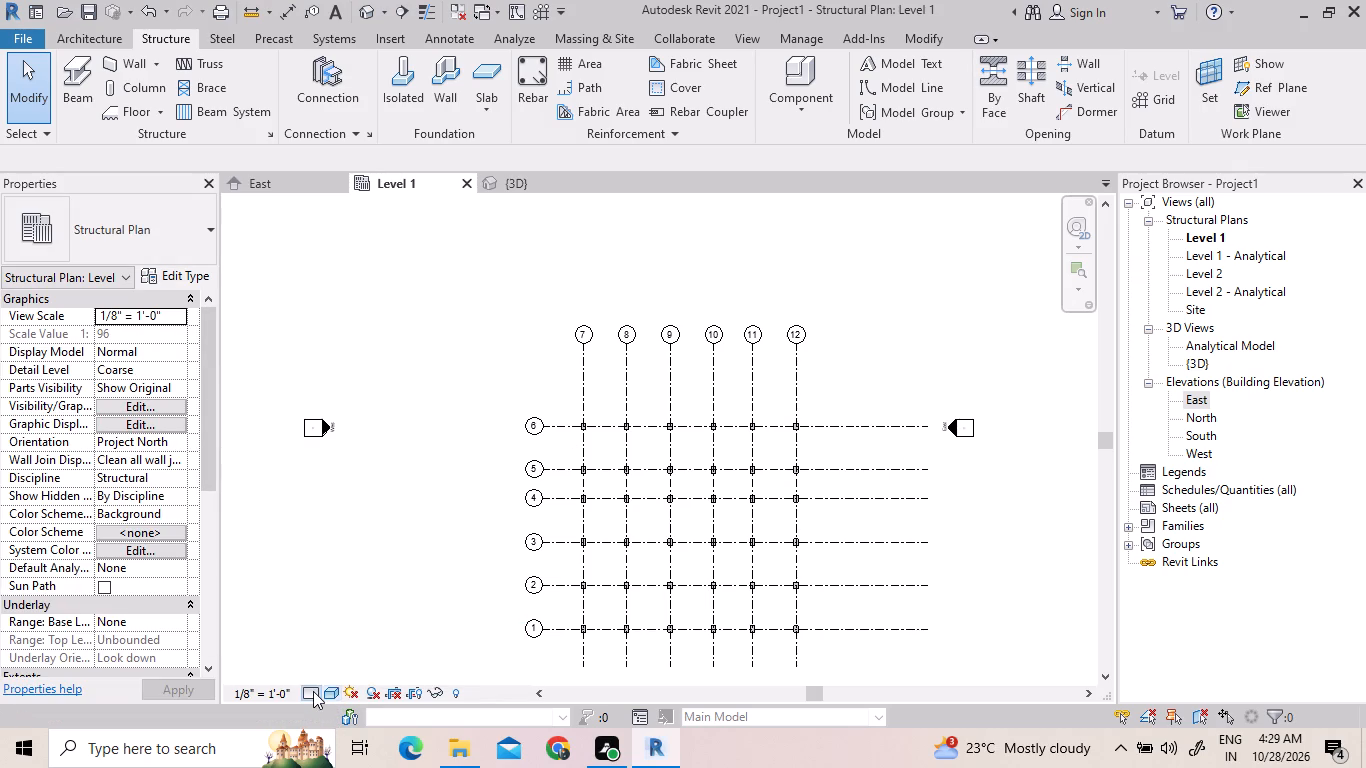
pyautogui.click(330, 668)
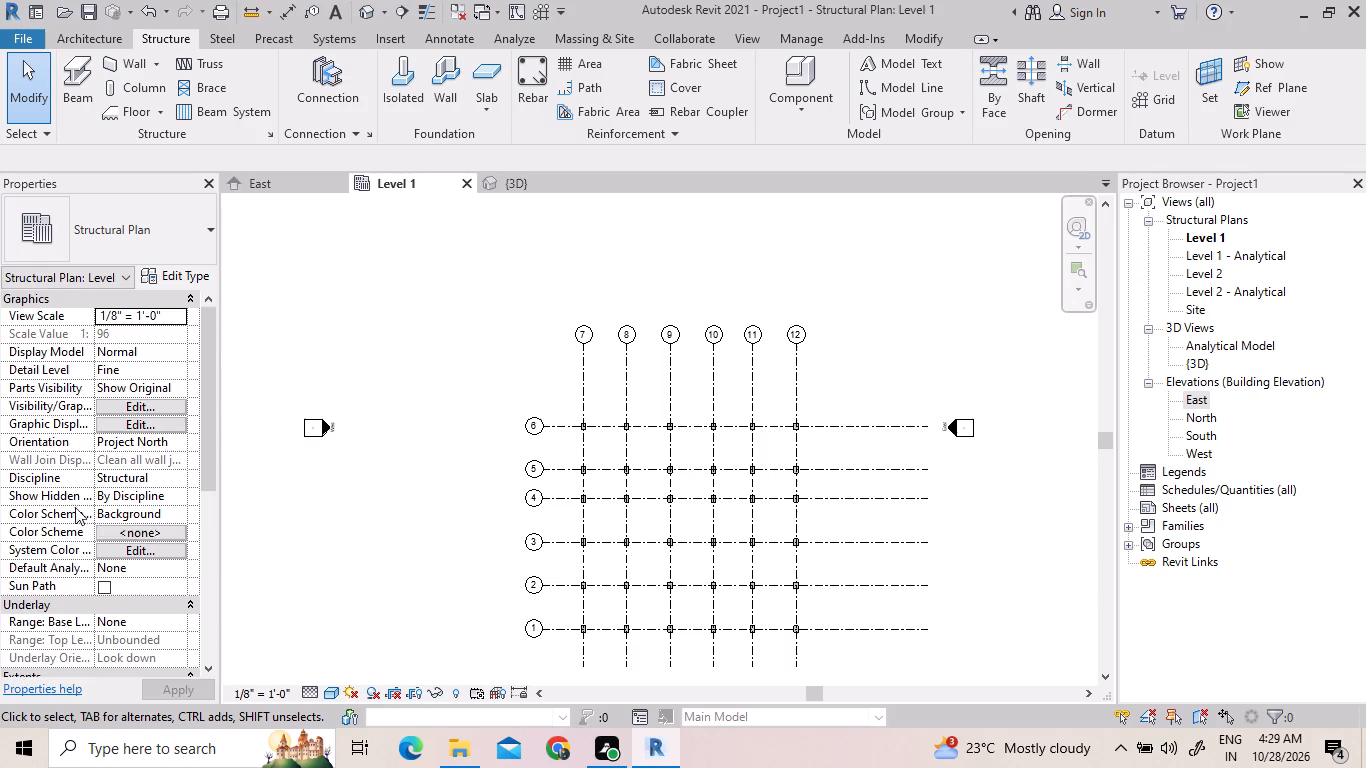
# Examine the instance properties of the Level 1 structural plan and the default 3D view, including extents, identity data and phasing.
pyautogui.scroll(-5, 75, 505)
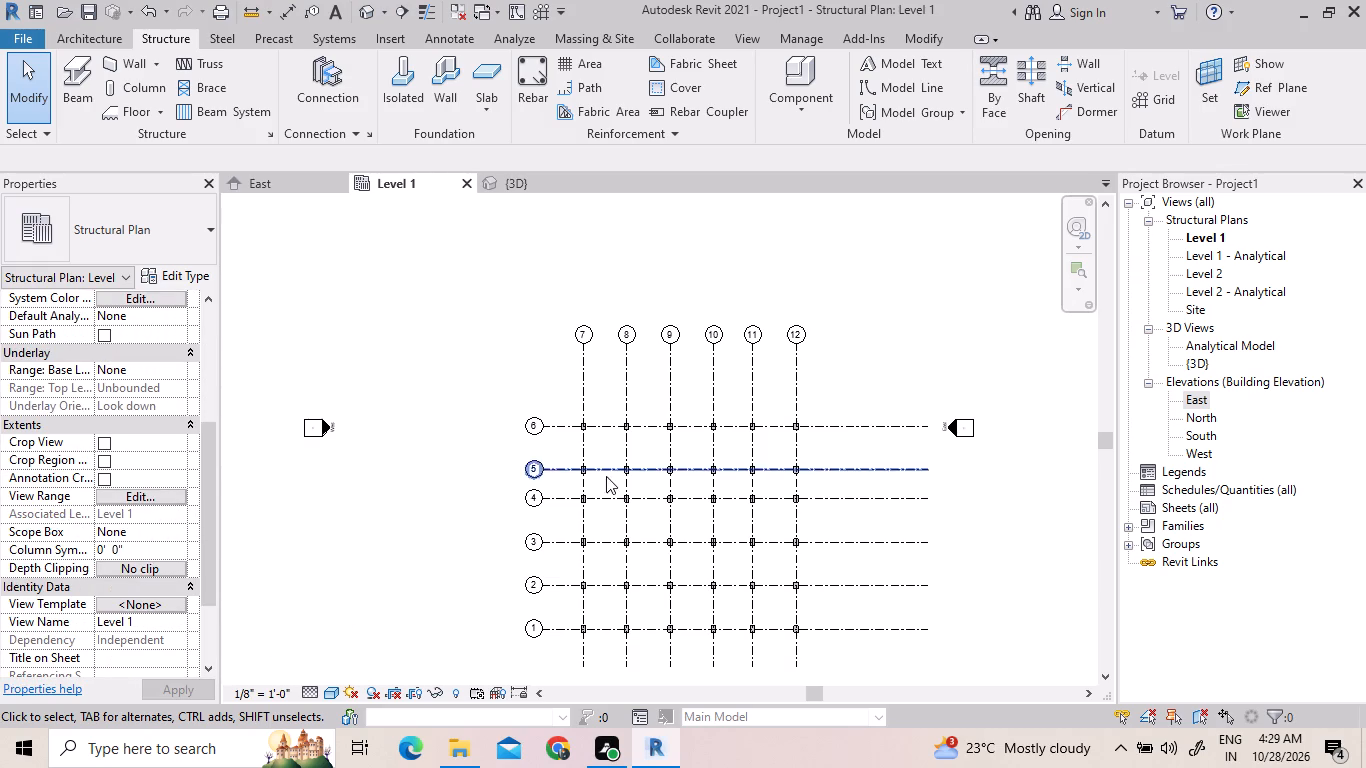
pyautogui.click(508, 189)
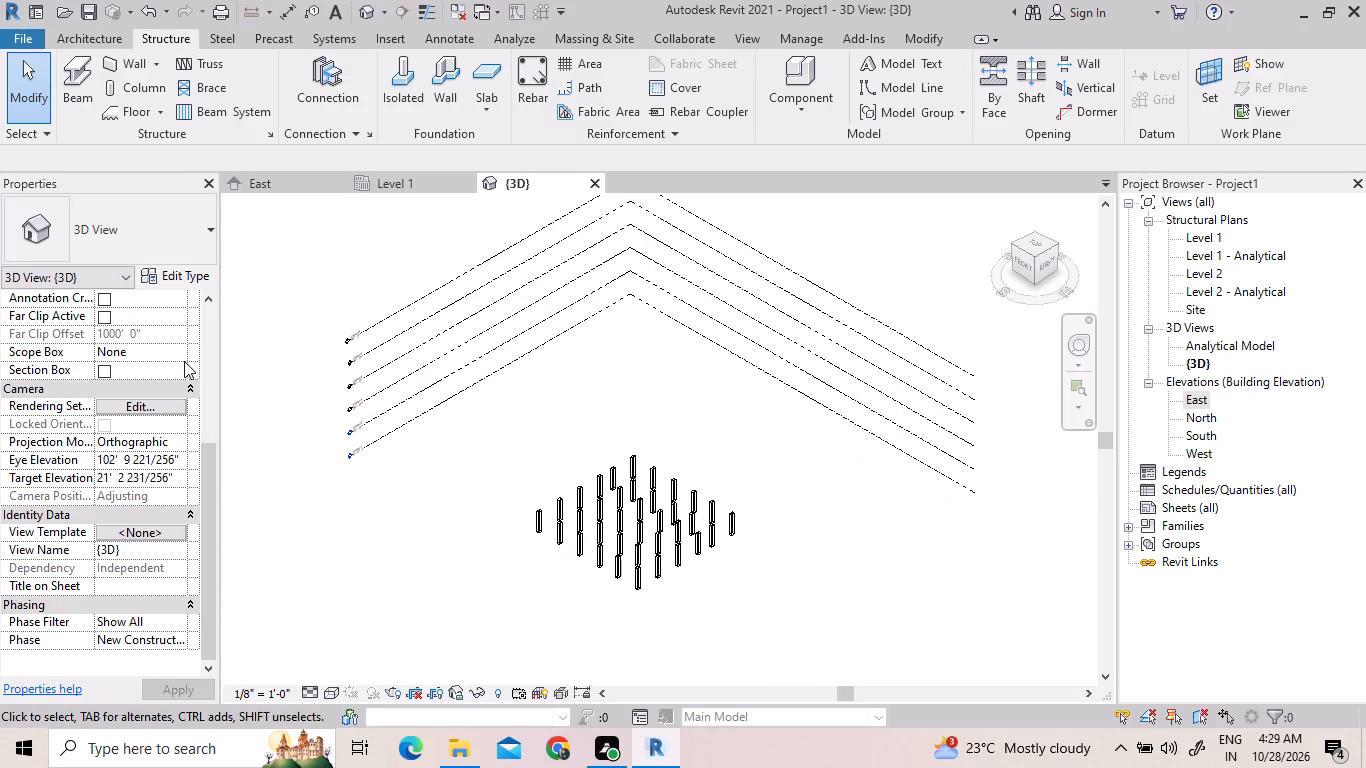
pyautogui.scroll(2, 96, 278)
pyautogui.click(96, 276)
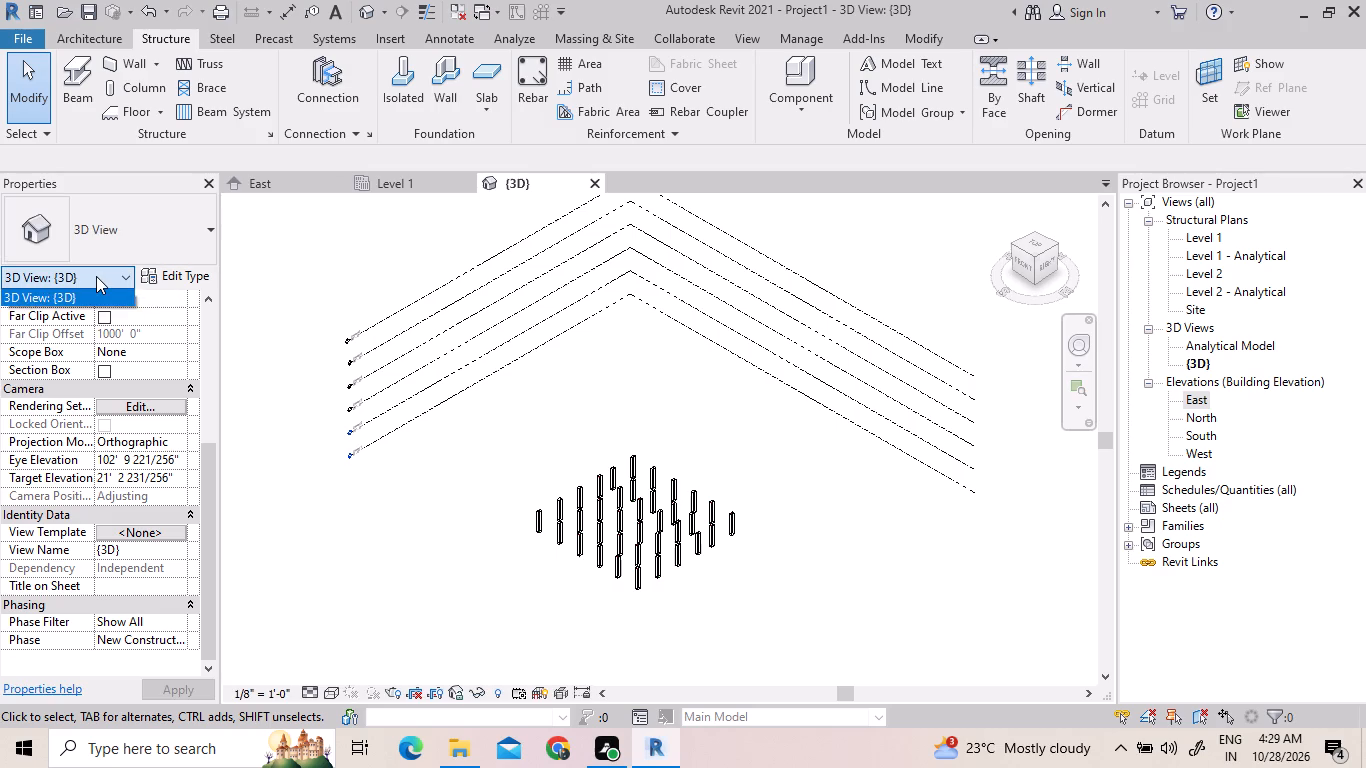
pyautogui.click(96, 276)
pyautogui.click(396, 183)
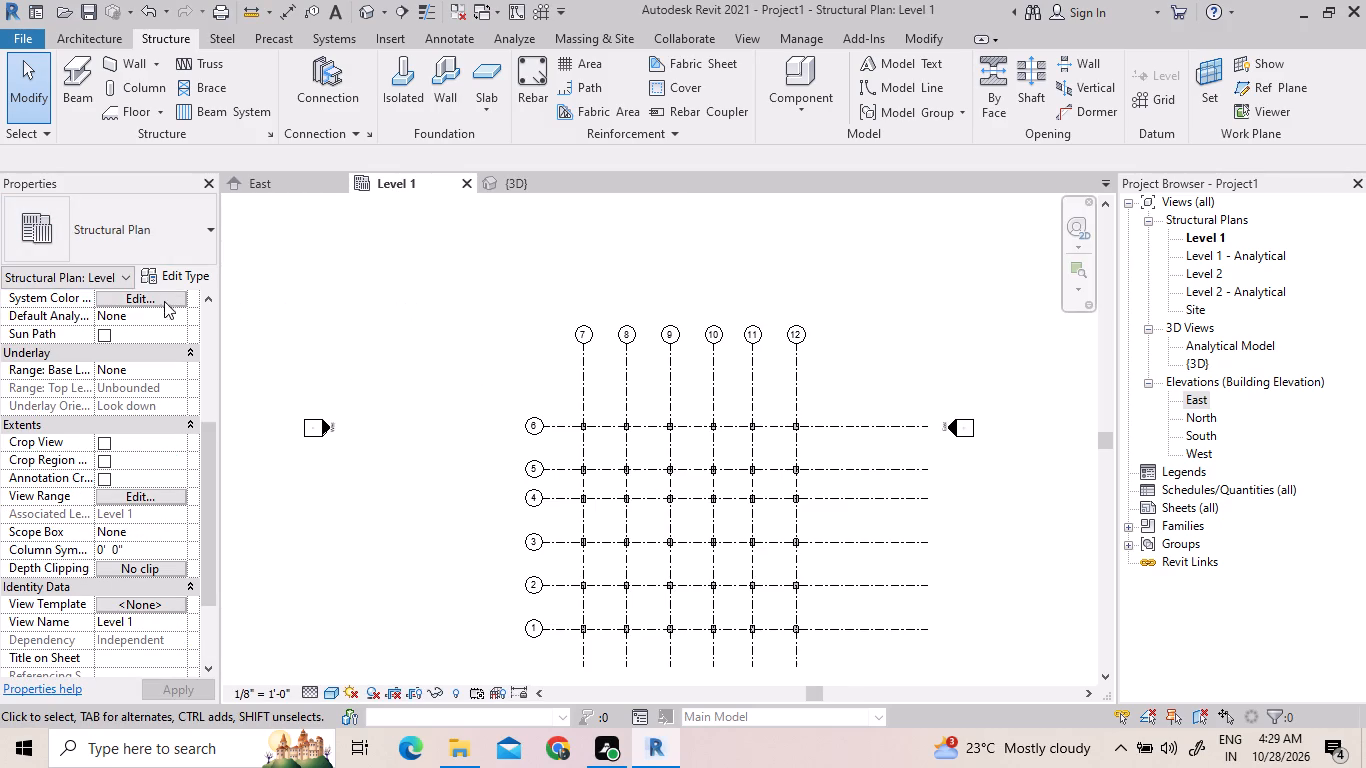
pyautogui.click(125, 513)
pyautogui.scroll(1, 169, 264)
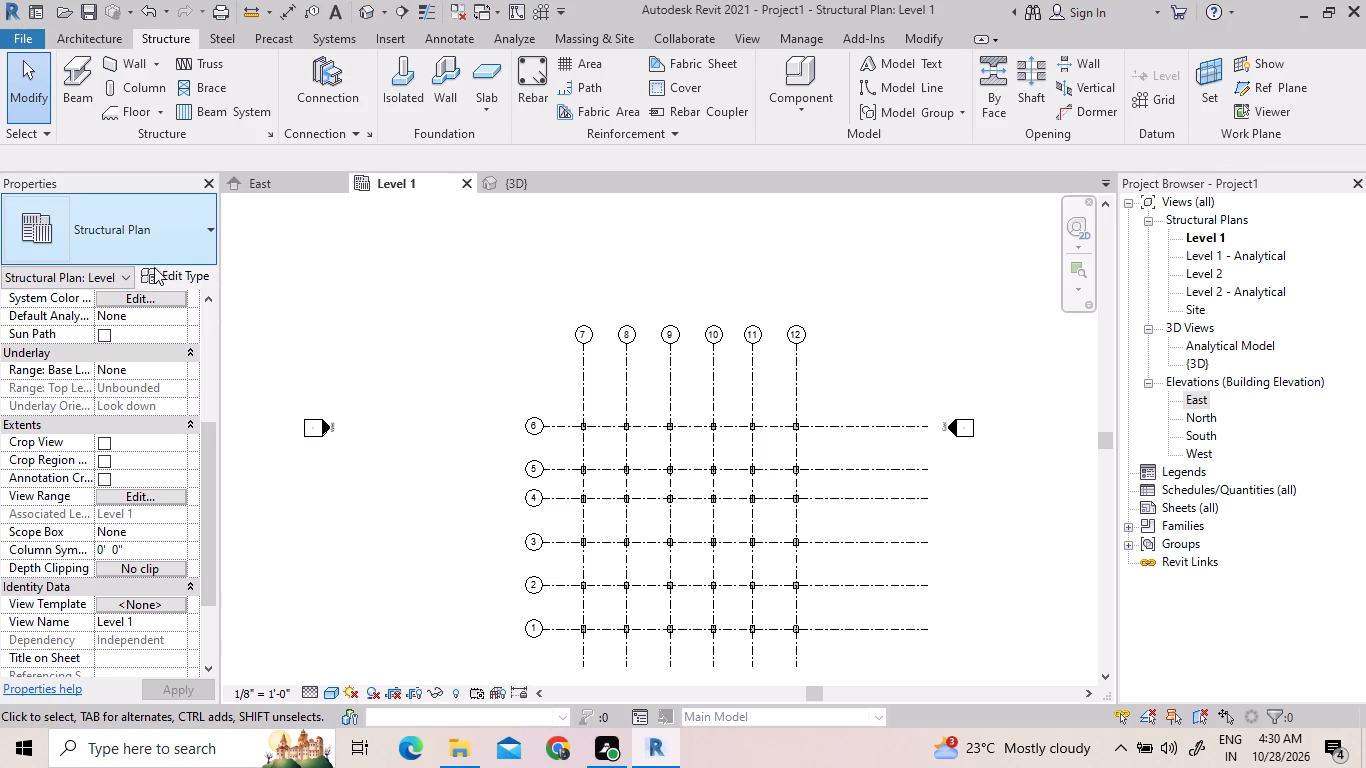
pyautogui.click(122, 276)
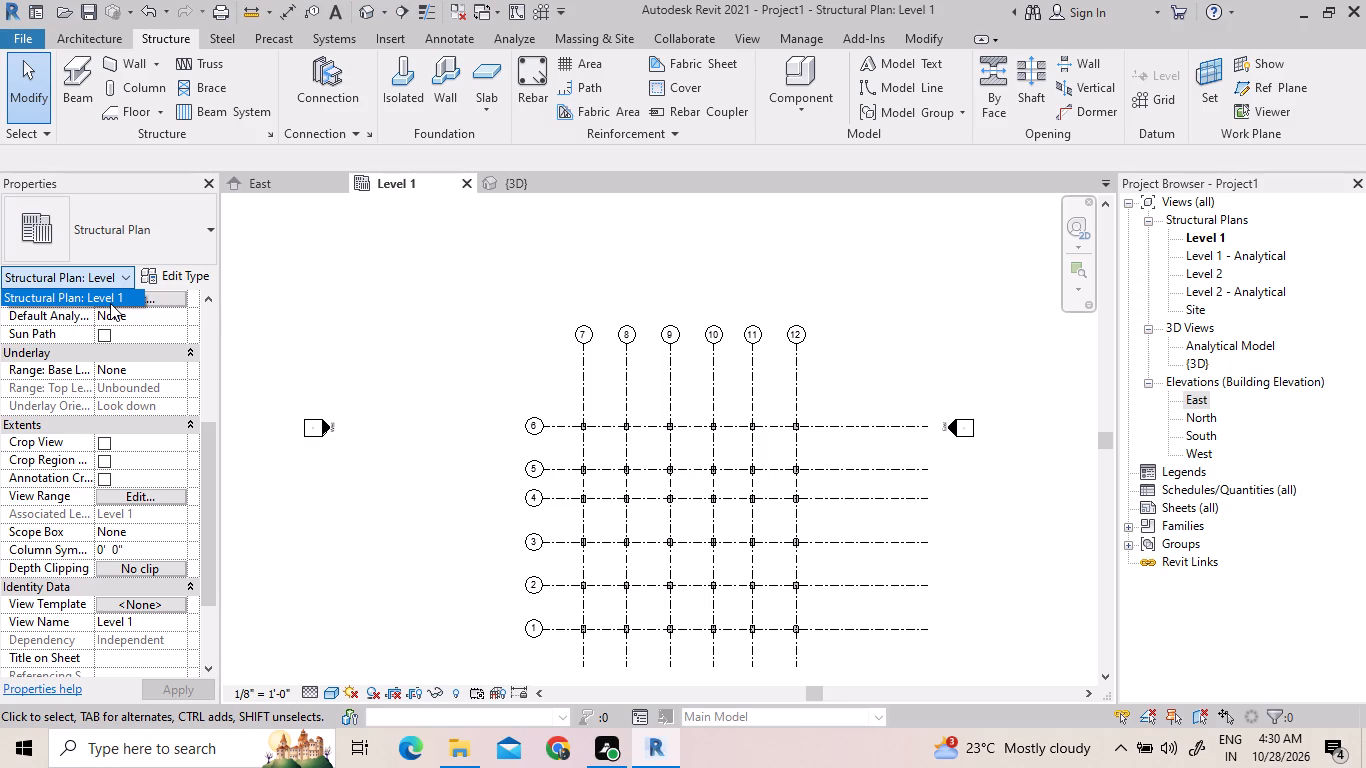
pyautogui.click(110, 303)
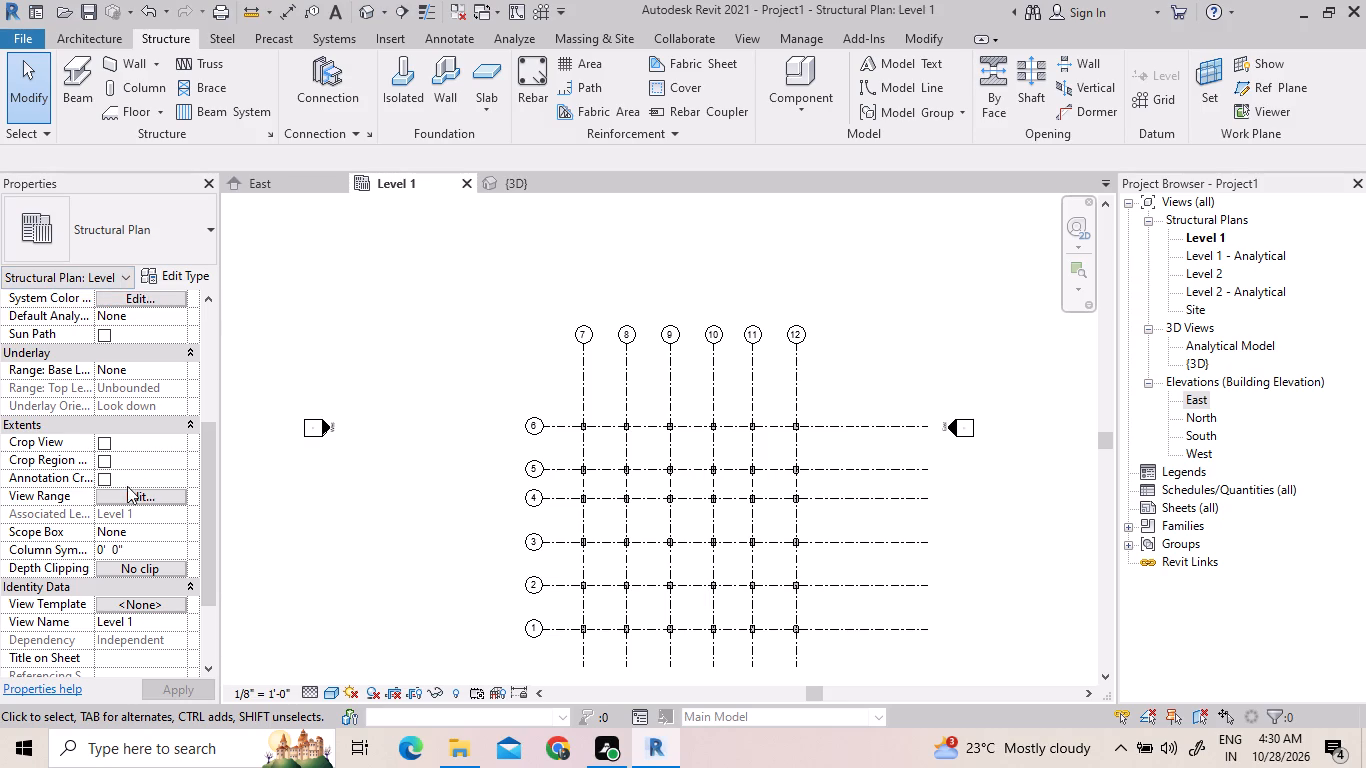
pyautogui.scroll(-2, 140, 524)
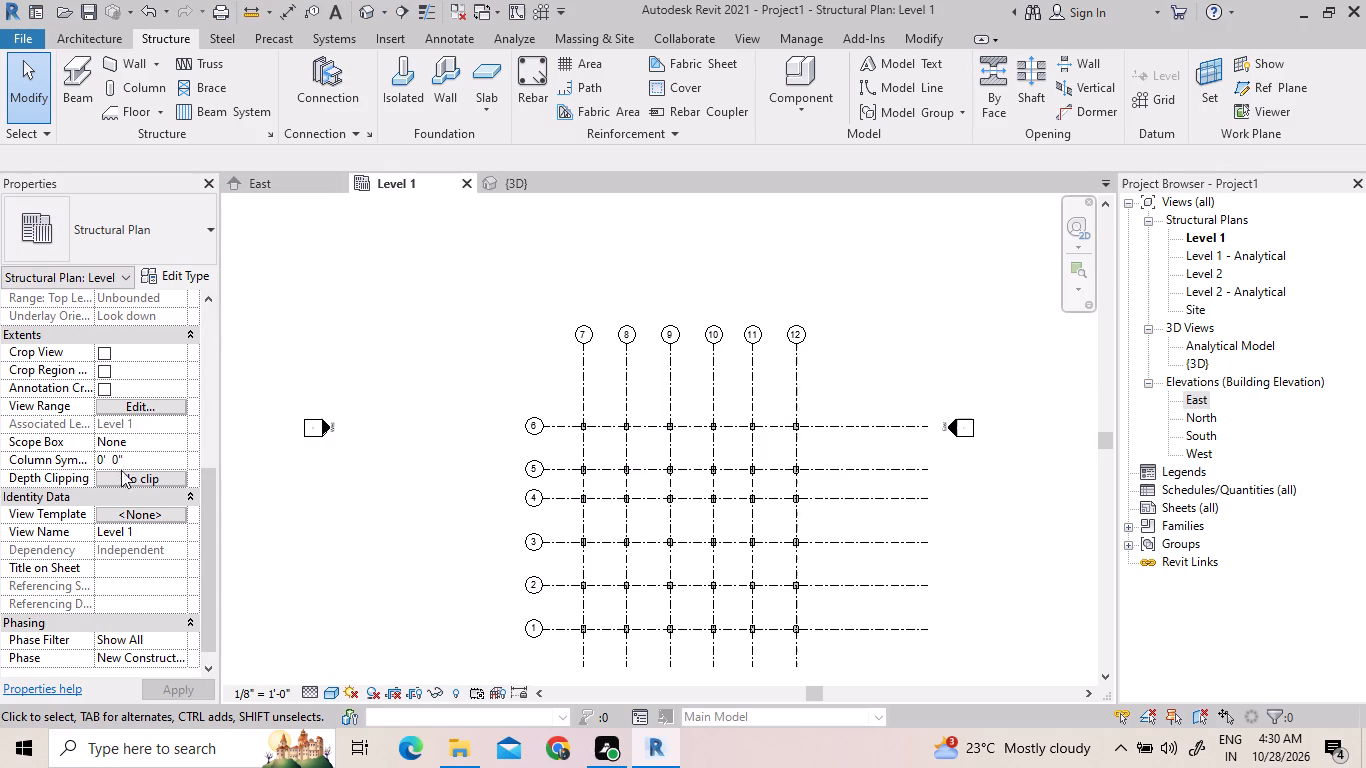
pyautogui.scroll(-2, 137, 525)
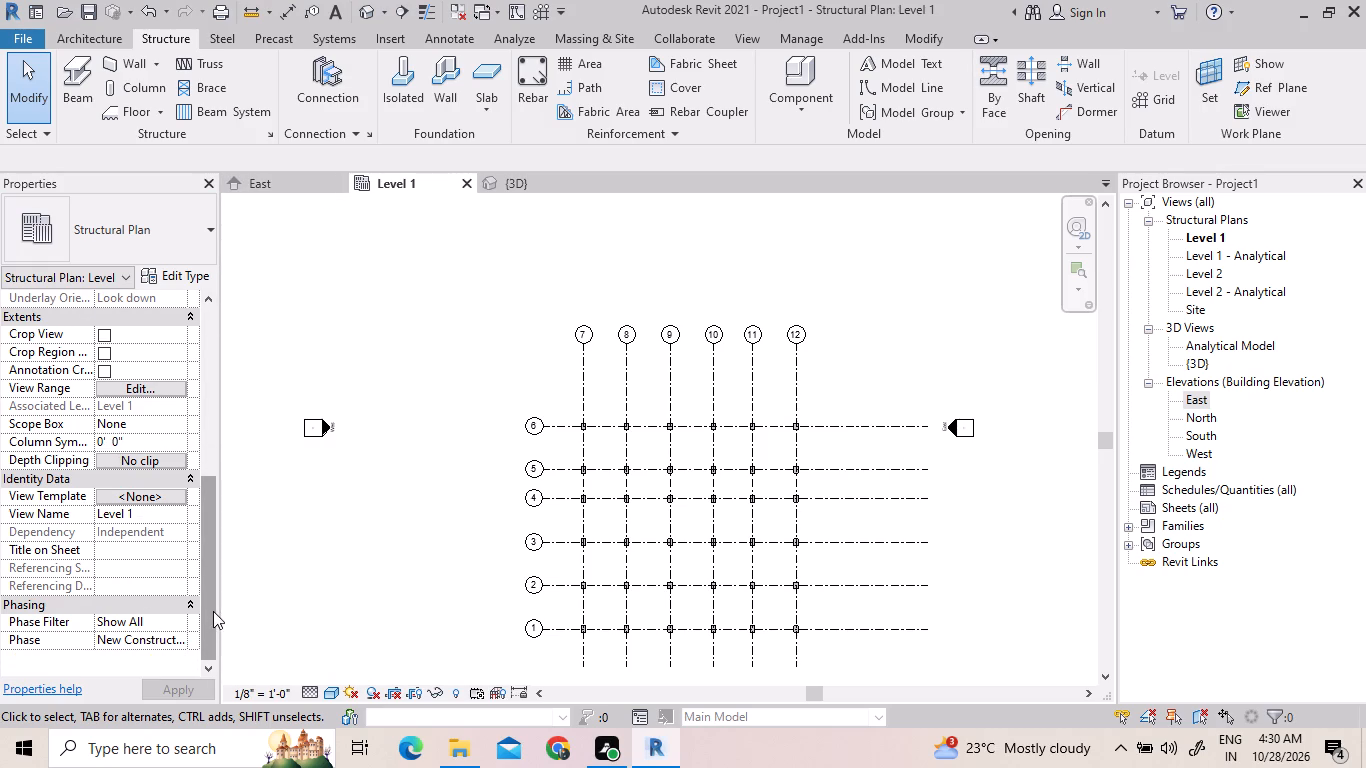
pyautogui.click(192, 604)
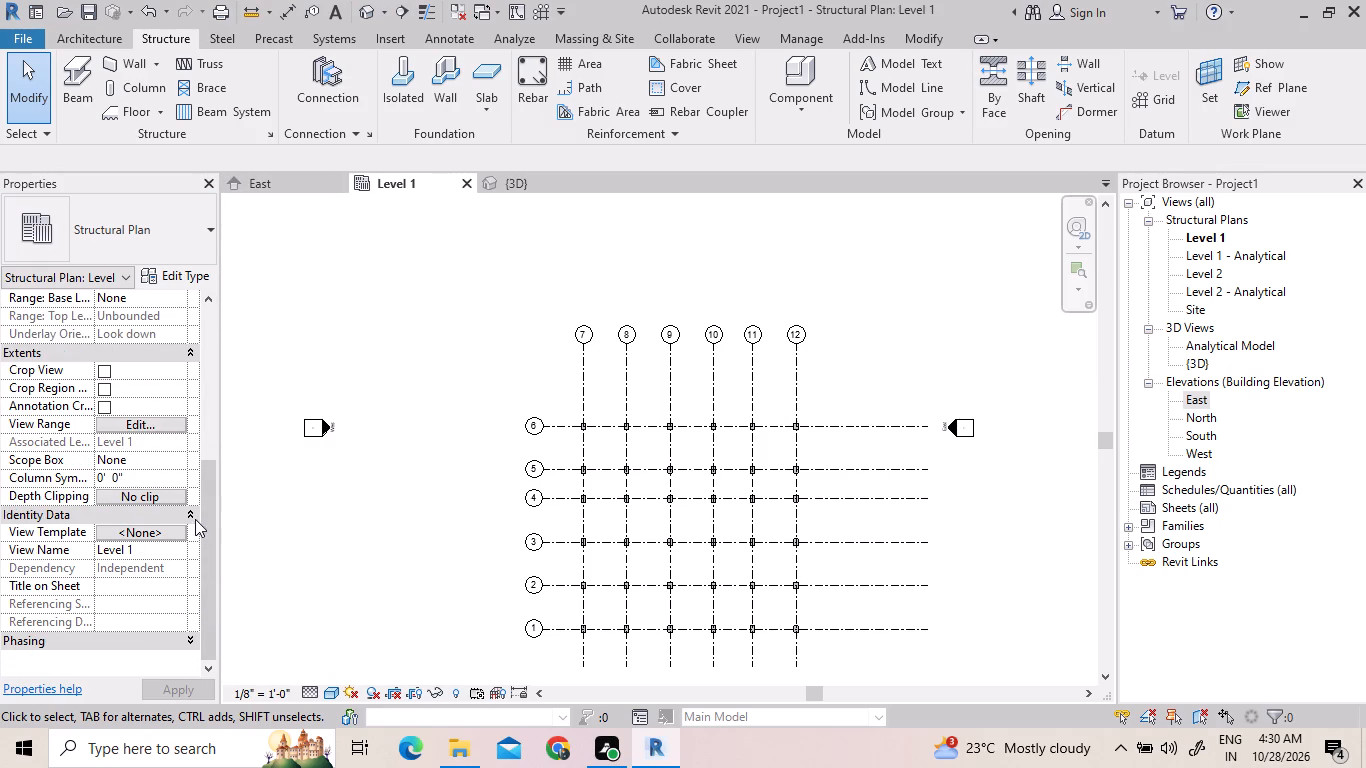
pyautogui.click(195, 516)
pyautogui.scroll(4, 137, 408)
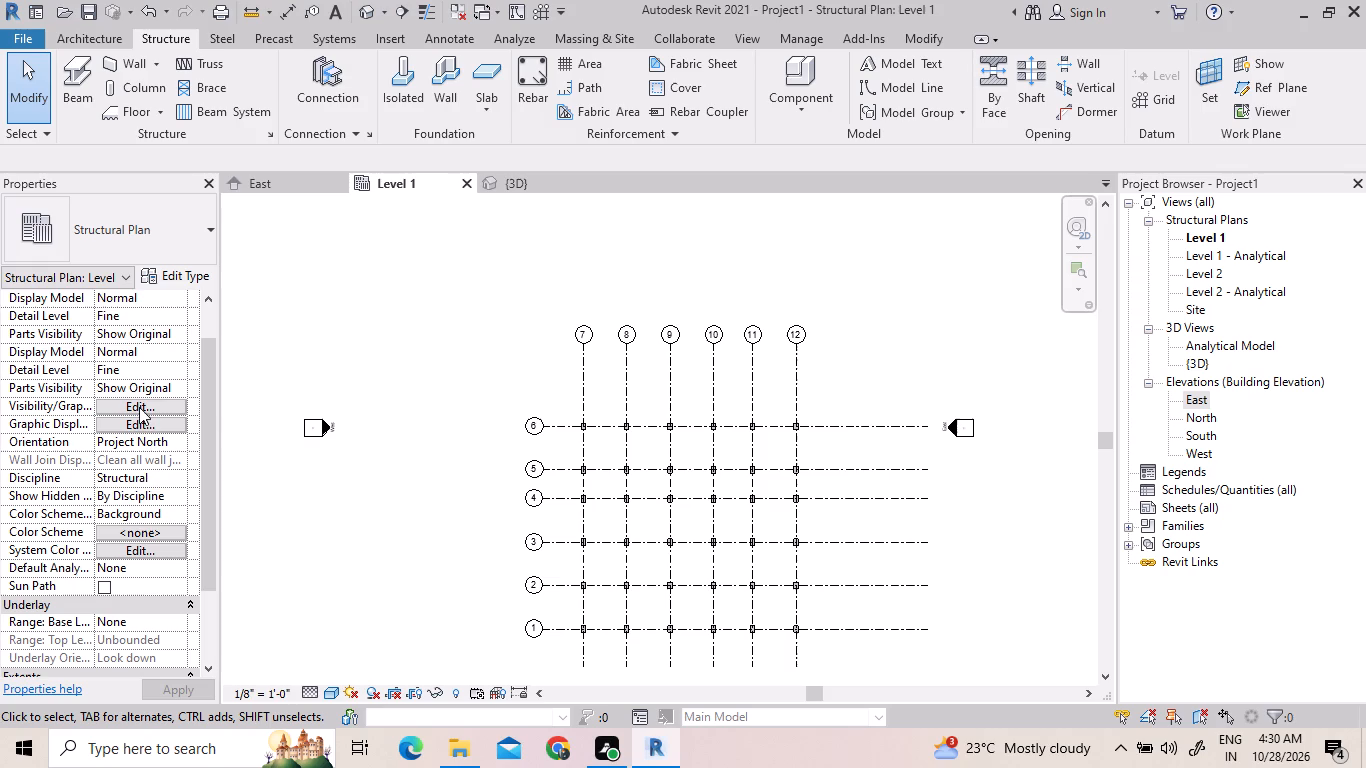
pyautogui.scroll(4, 134, 480)
# Examine the Structural Plan view type's properties, including its identity data and template dependency option, without applying changes.
pyautogui.doubleClick(193, 276)
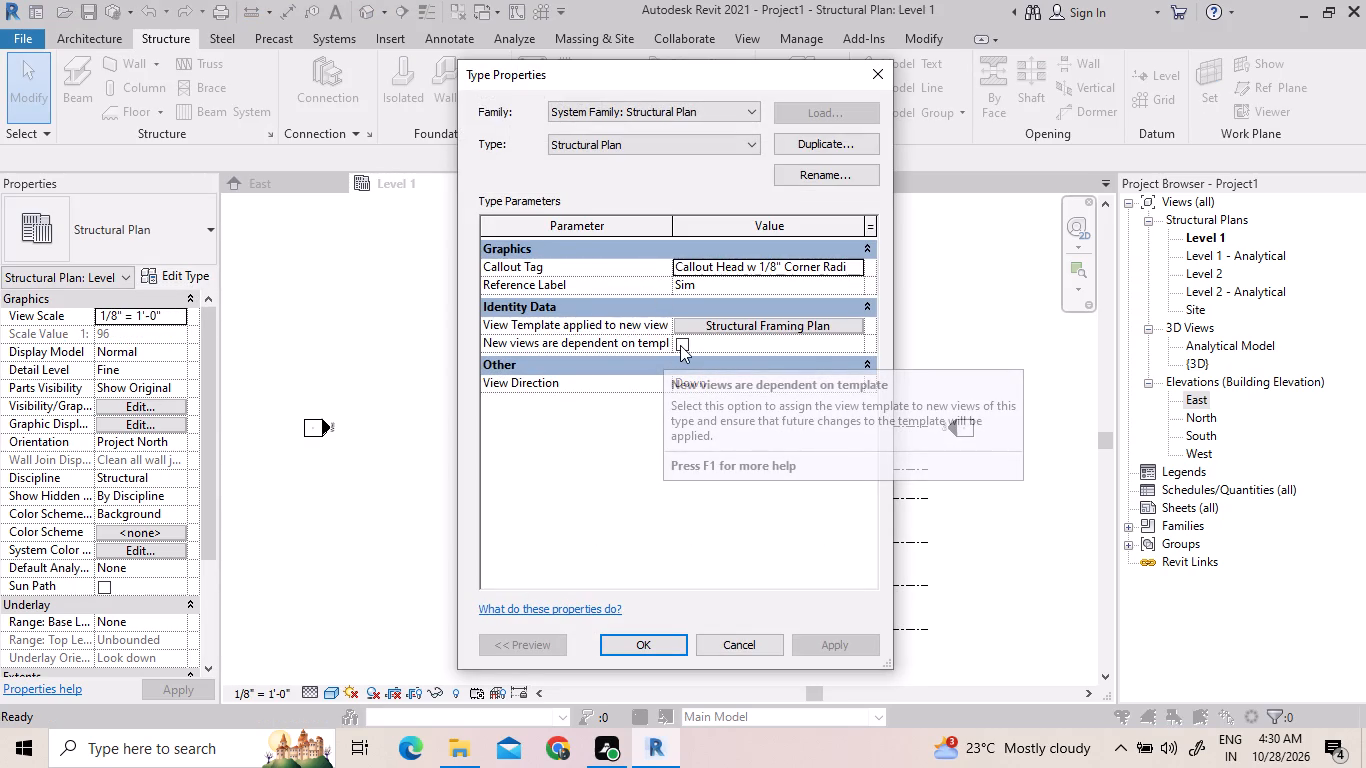
pyautogui.click(680, 345)
pyautogui.click(680, 345)
pyautogui.click(742, 315)
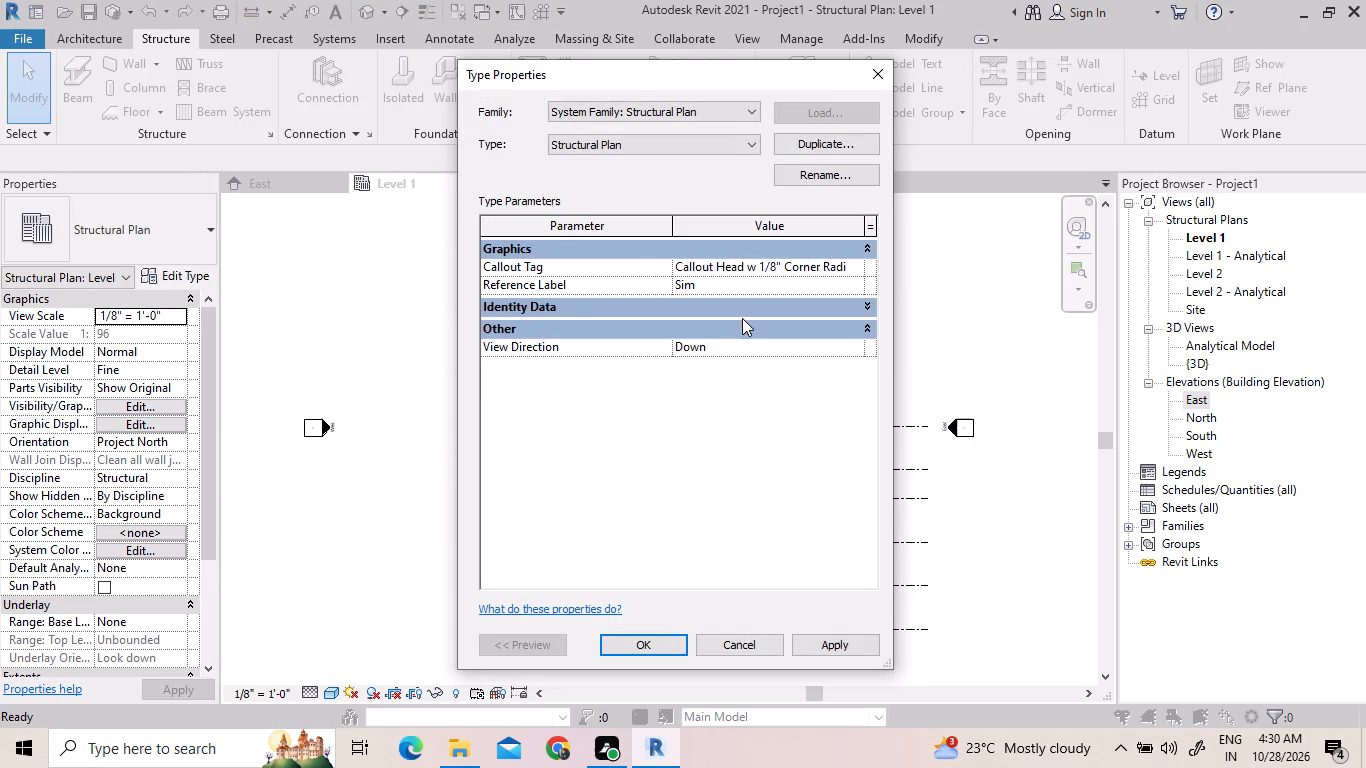
pyautogui.click(741, 319)
pyautogui.click(741, 317)
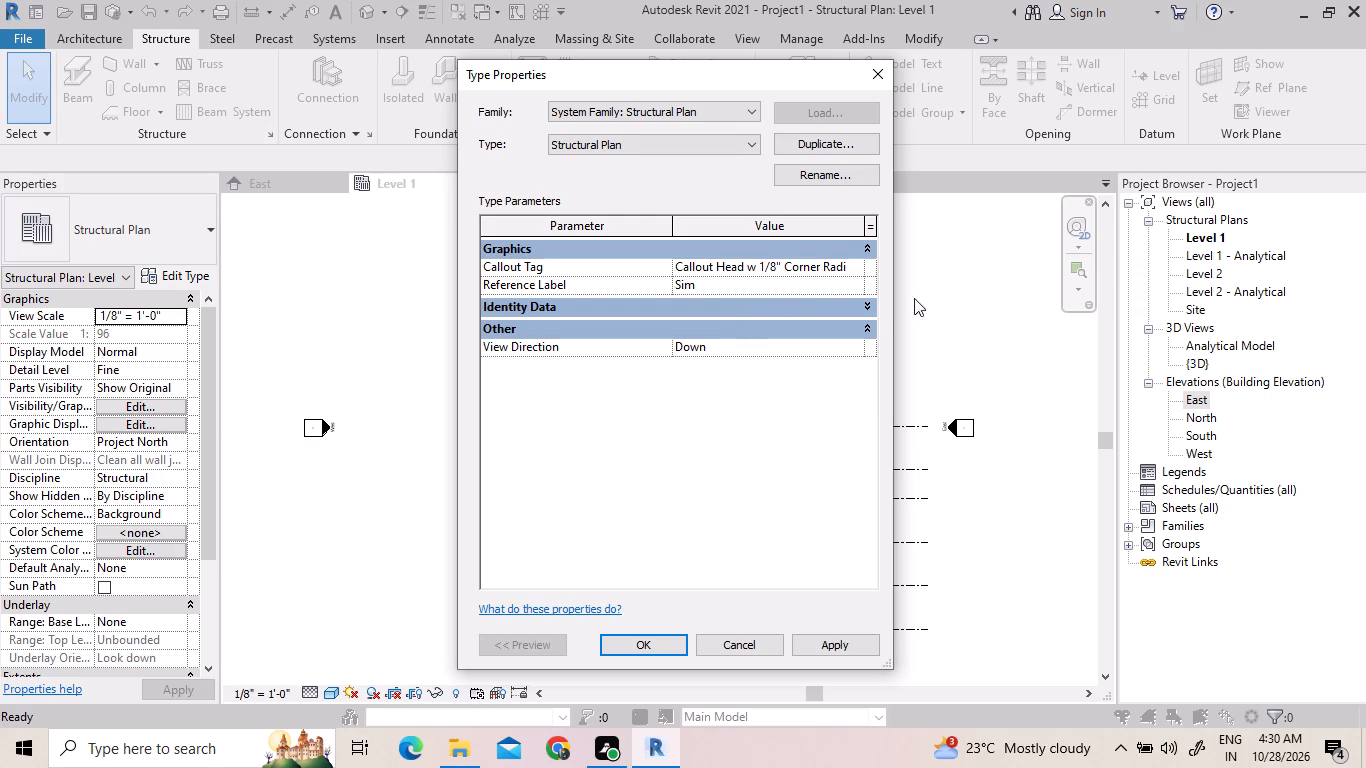
pyautogui.click(867, 310)
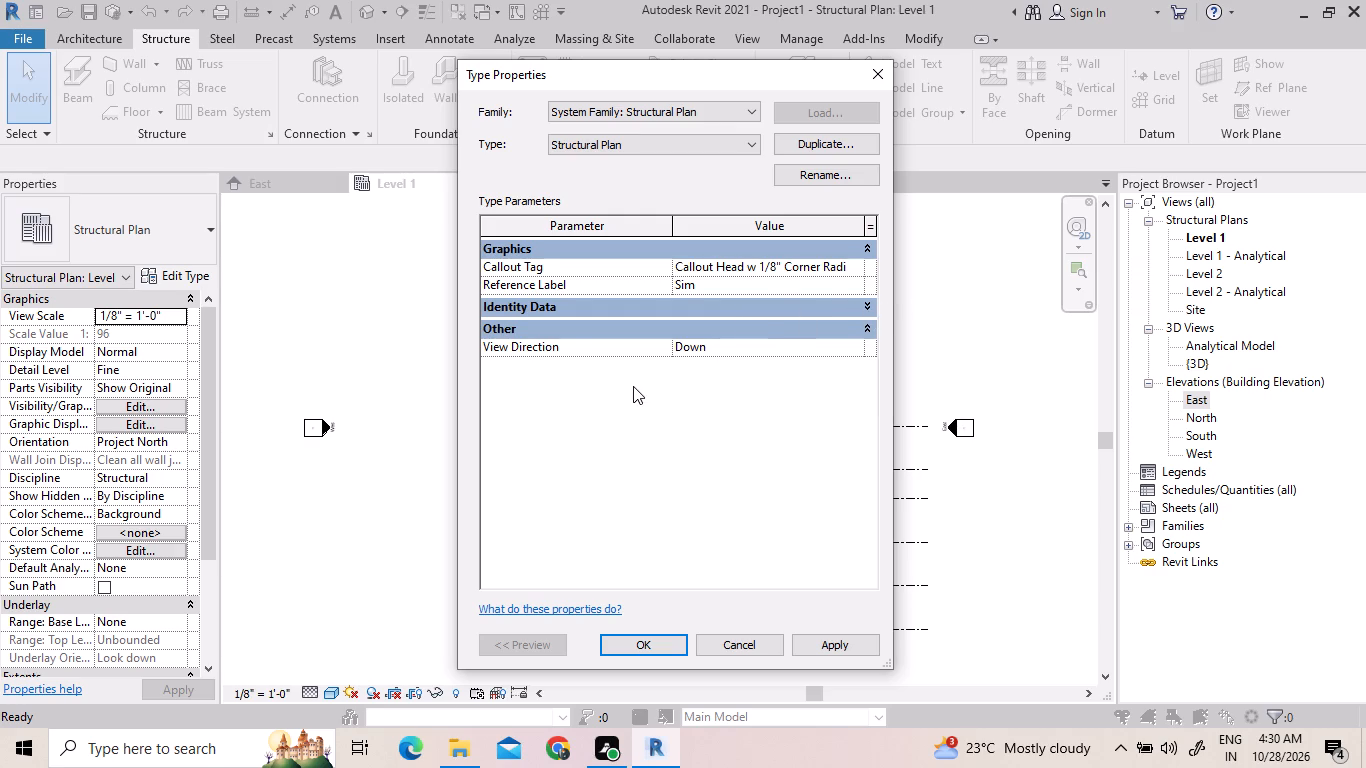
pyautogui.click(633, 386)
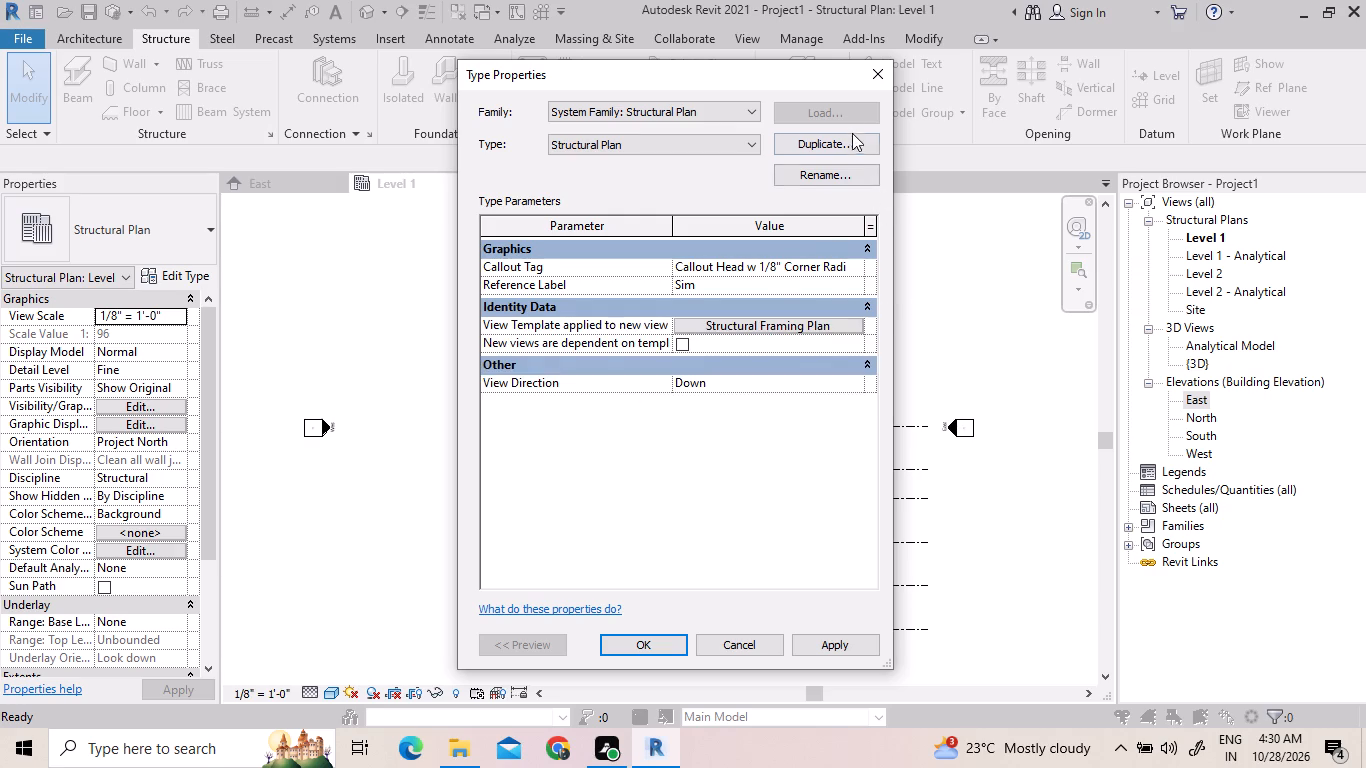
pyautogui.click(866, 72)
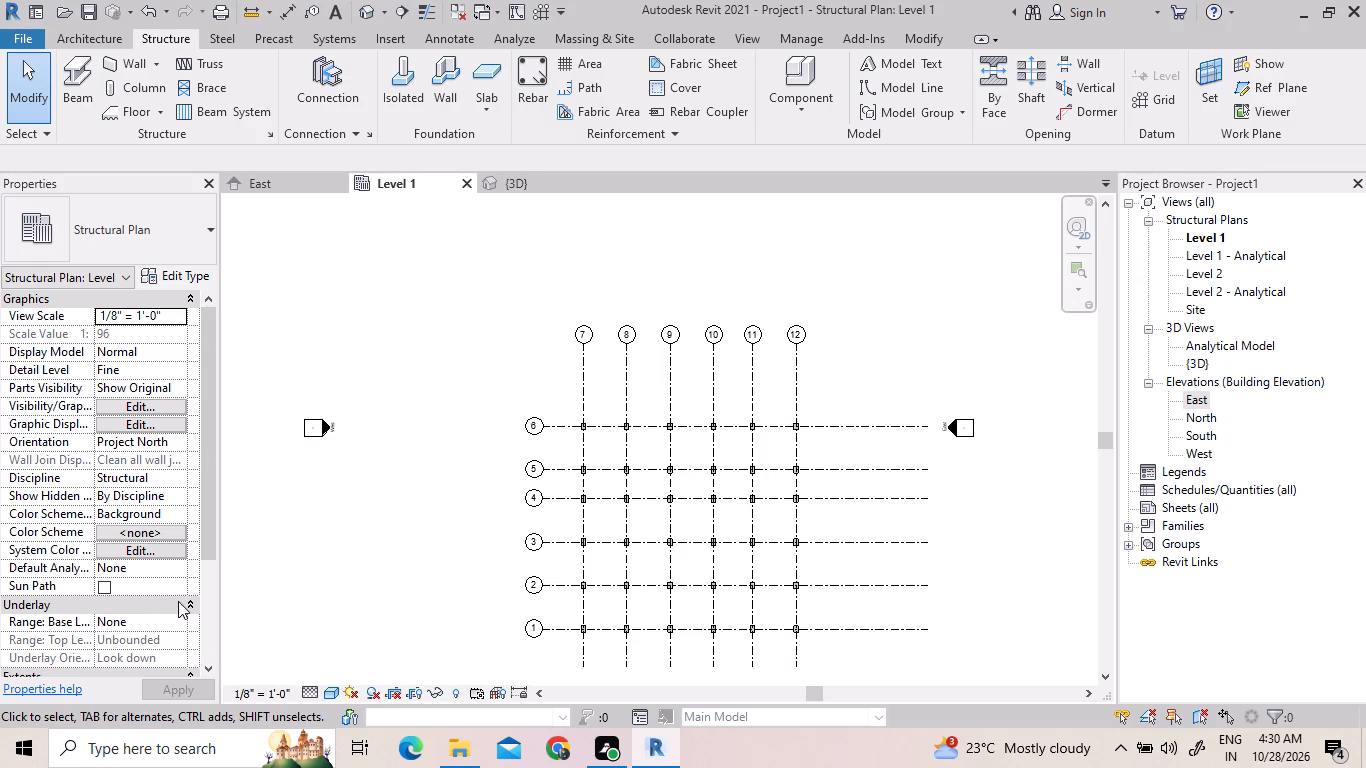
# Set the Level 1 plan's underlay range to base level Level 2 with the top level Unbounded.
pyautogui.click(108, 627)
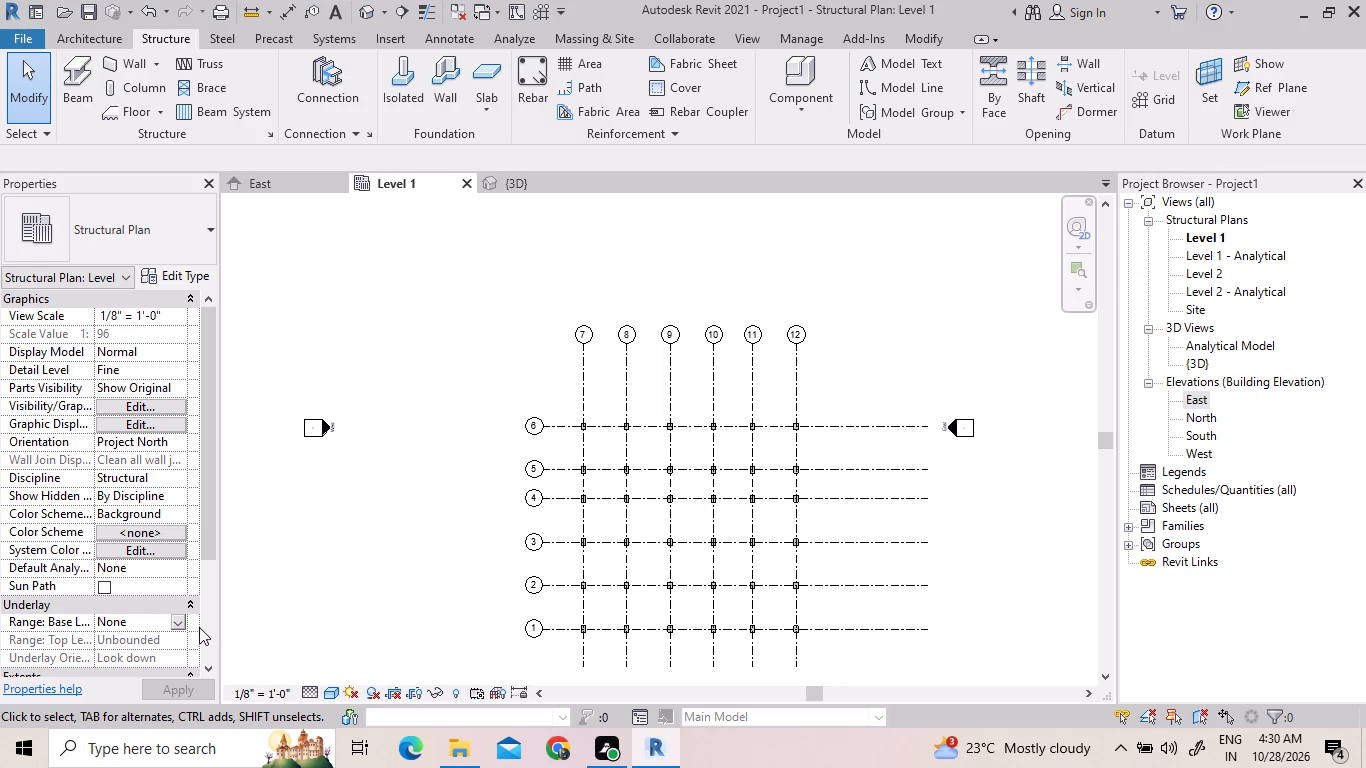
pyautogui.click(183, 625)
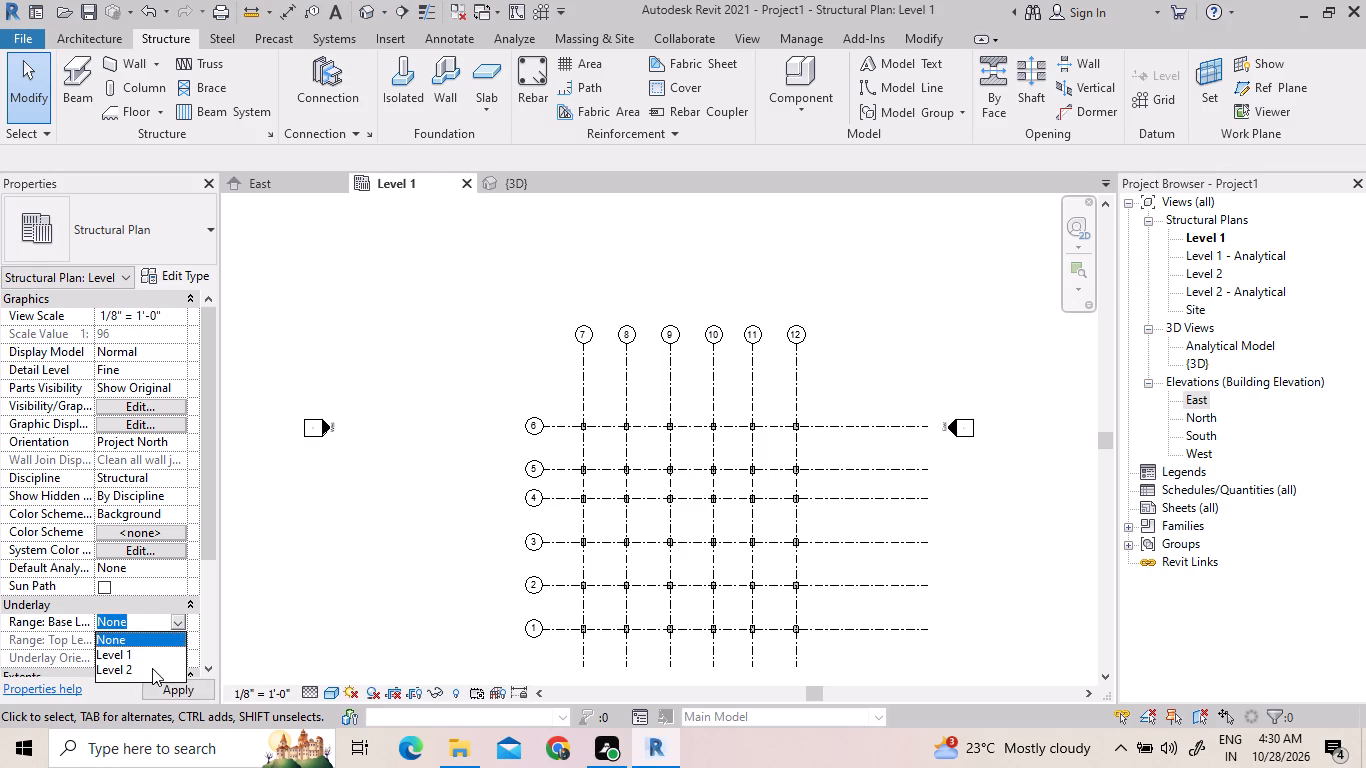
pyautogui.click(146, 668)
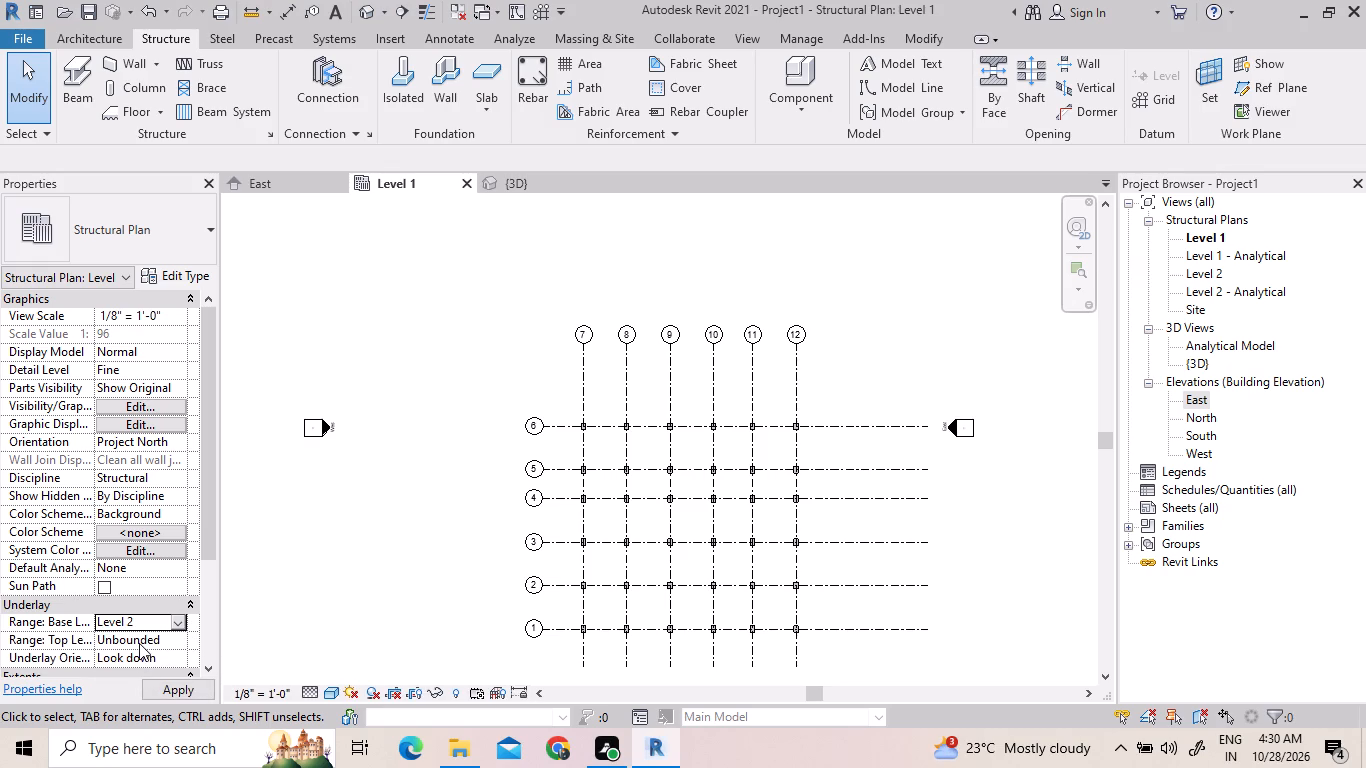
pyautogui.click(139, 643)
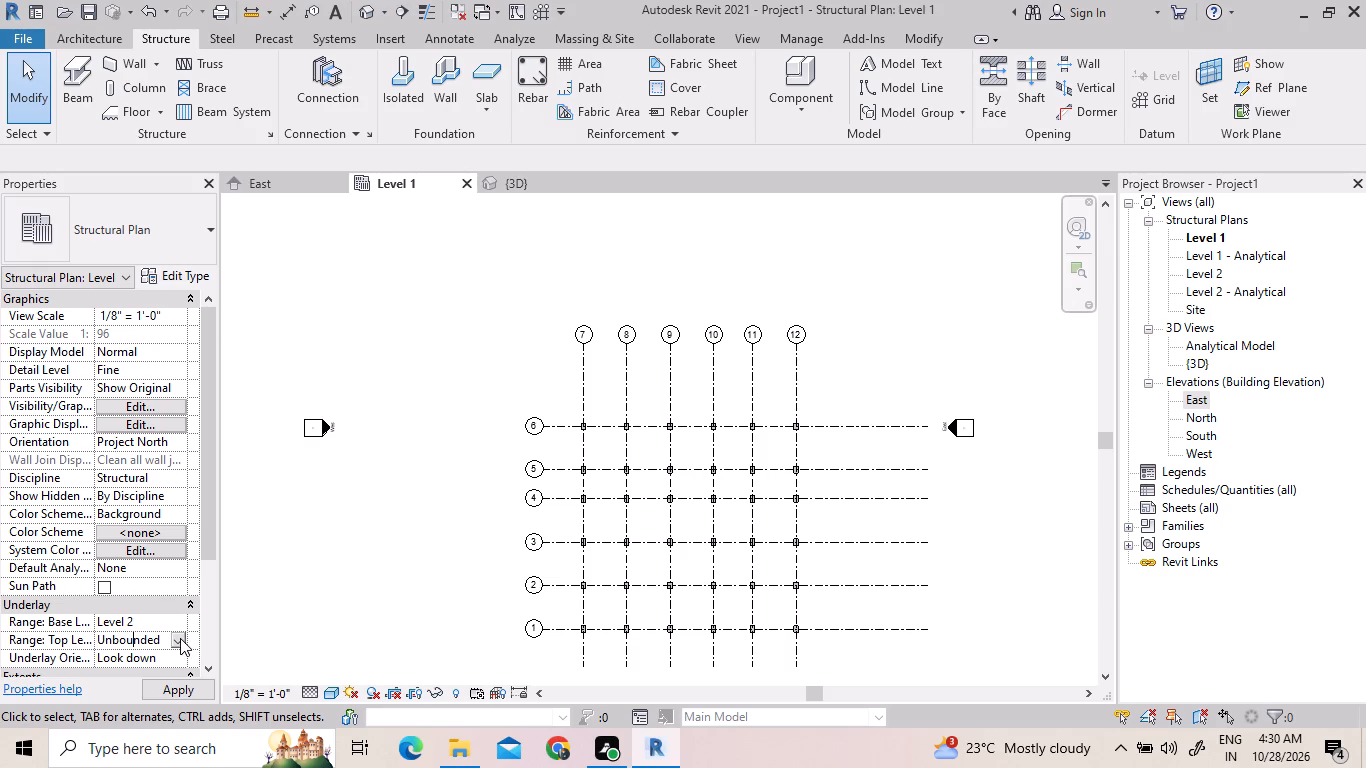
pyautogui.click(180, 638)
pyautogui.click(159, 656)
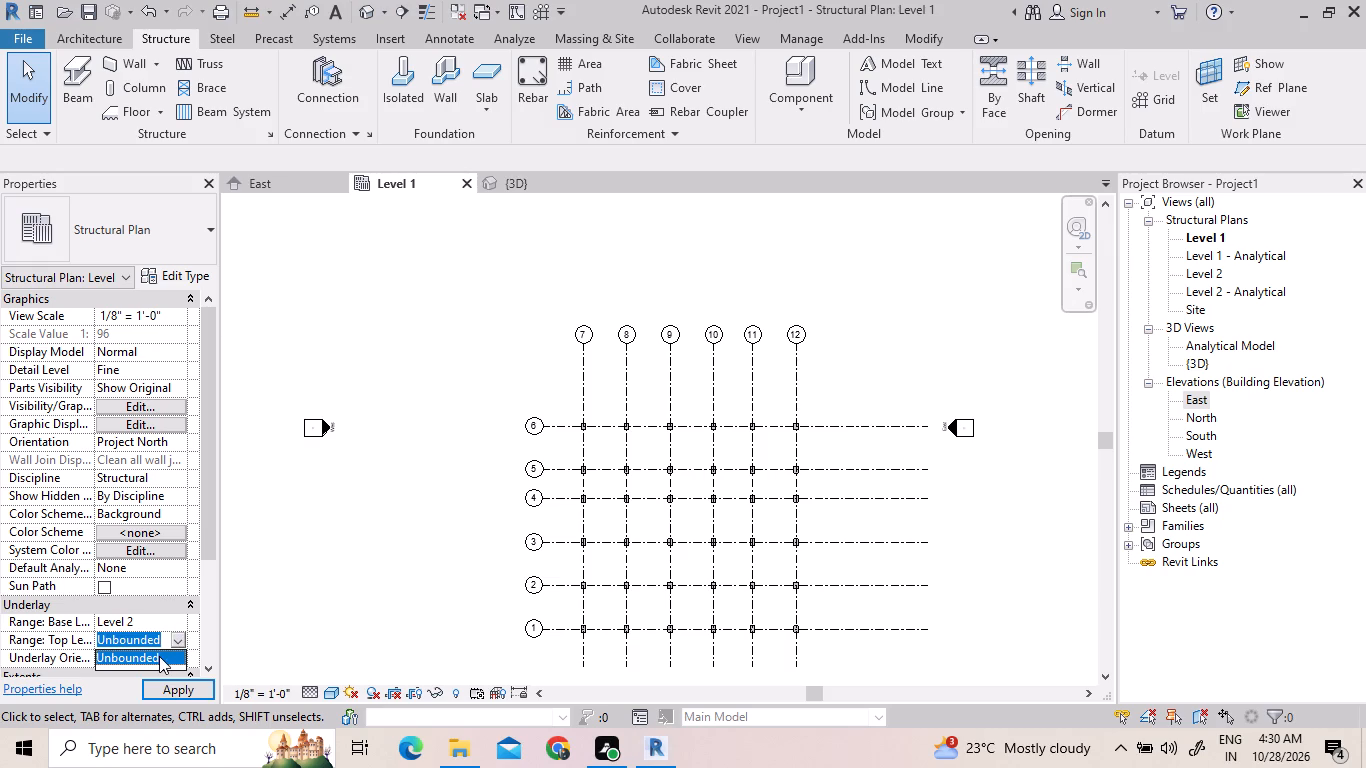
pyautogui.scroll(-3, 193, 569)
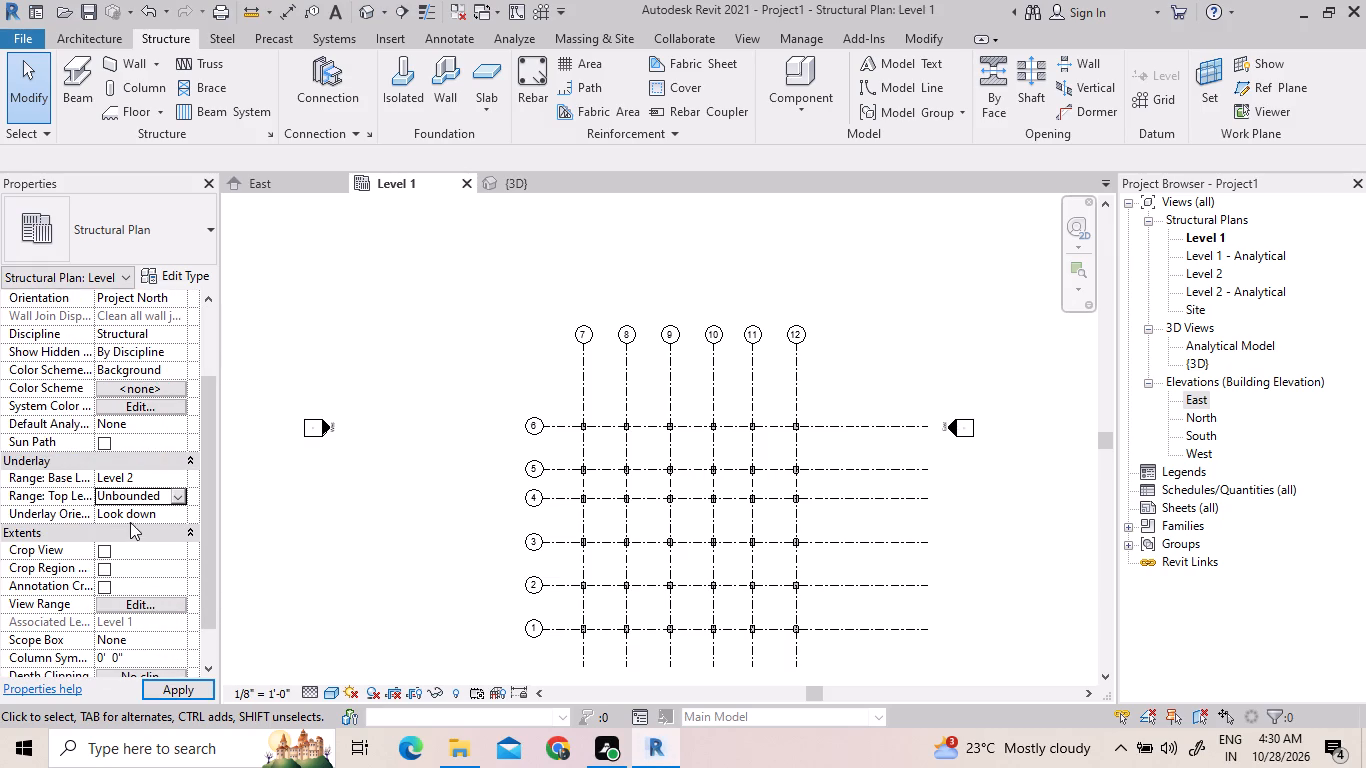
pyautogui.click(134, 511)
pyautogui.click(165, 492)
pyautogui.moveTo(164, 492); pyautogui.dragTo(53, 494)
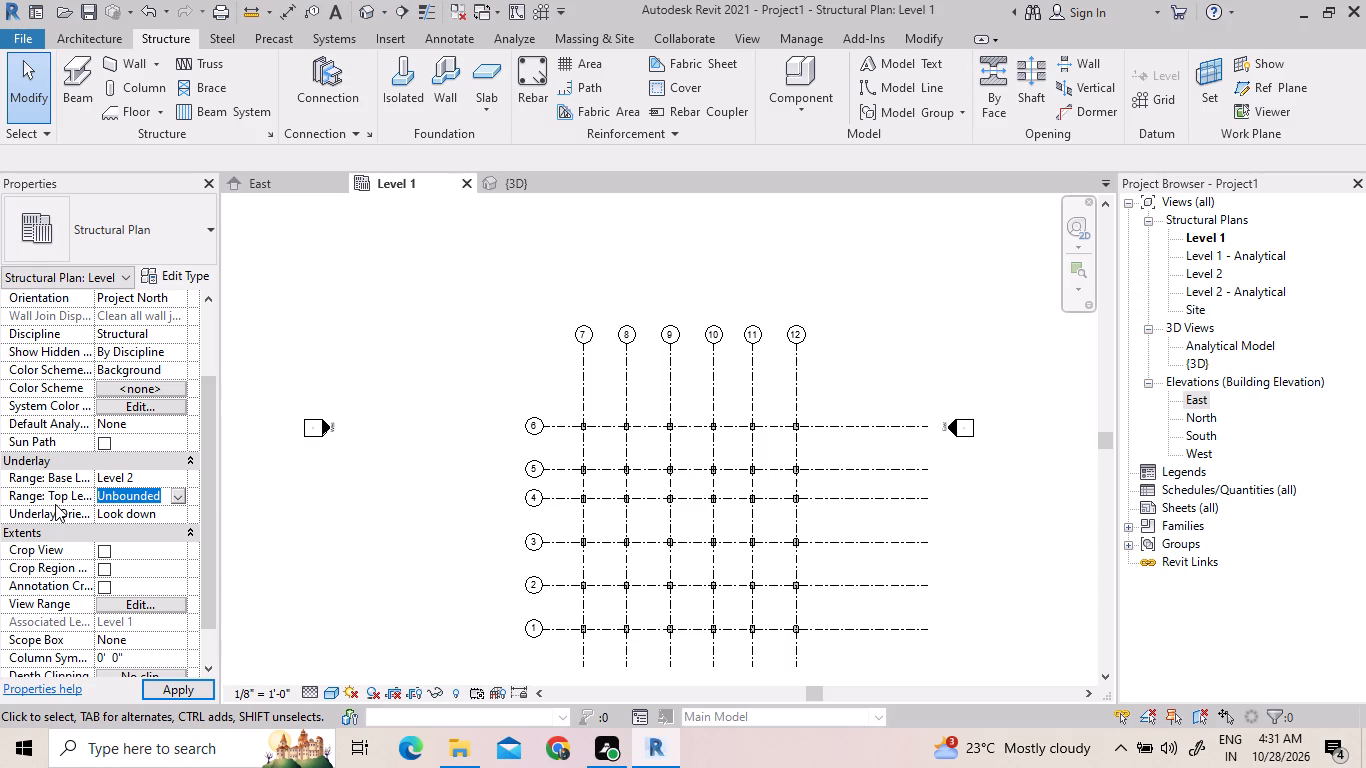
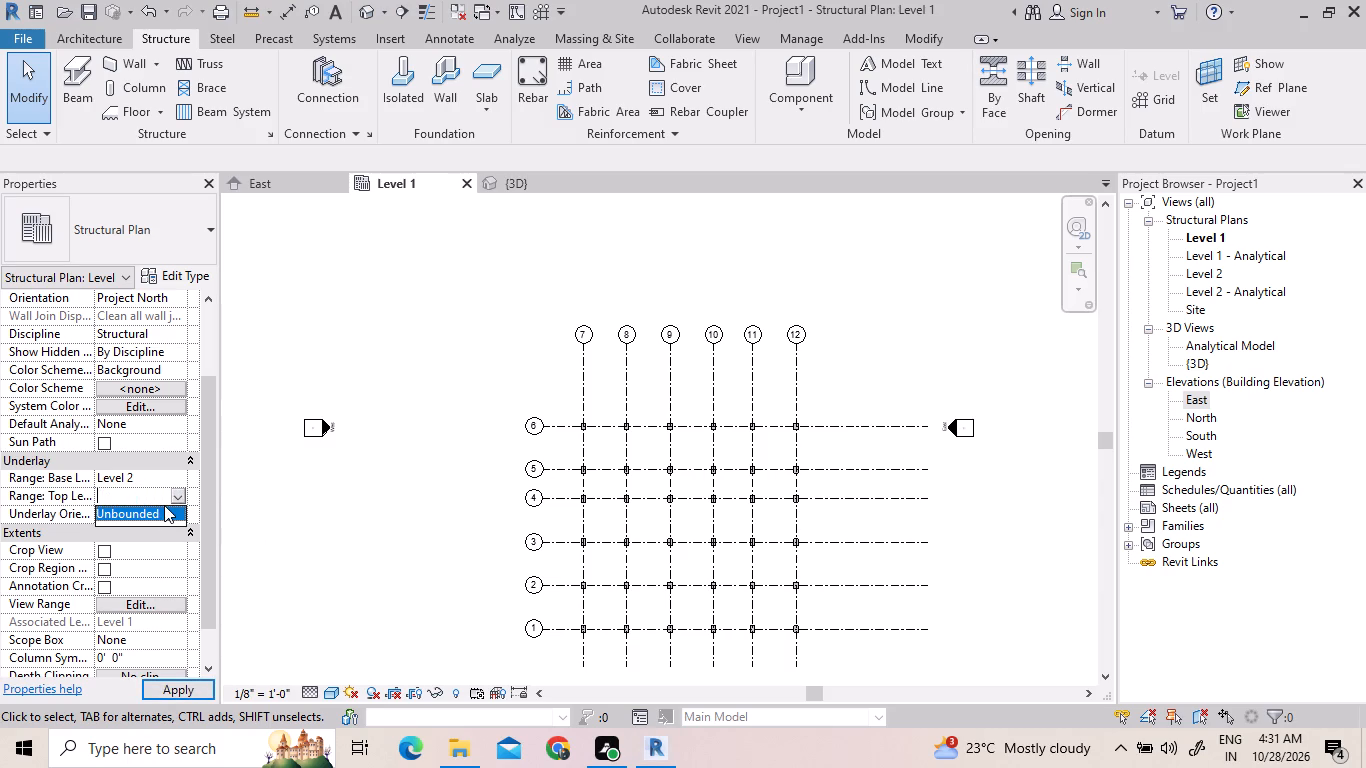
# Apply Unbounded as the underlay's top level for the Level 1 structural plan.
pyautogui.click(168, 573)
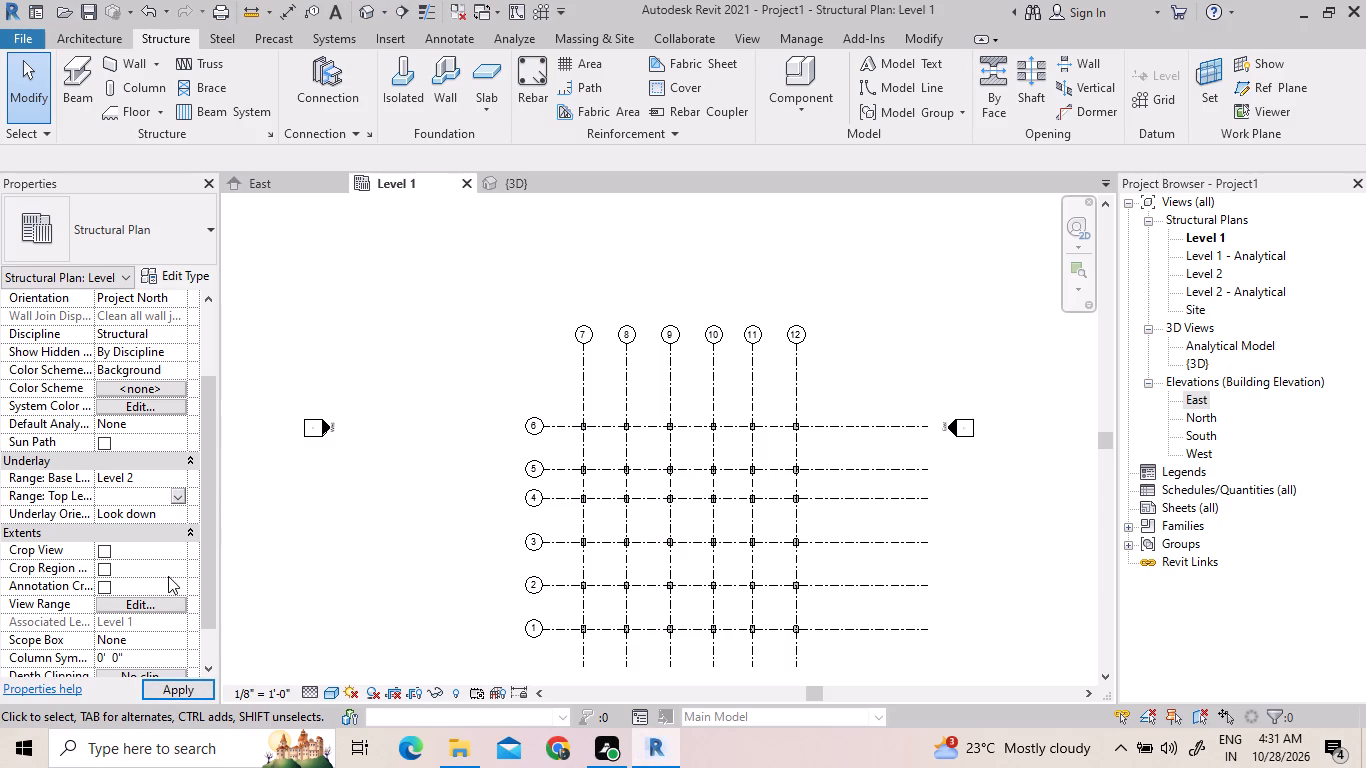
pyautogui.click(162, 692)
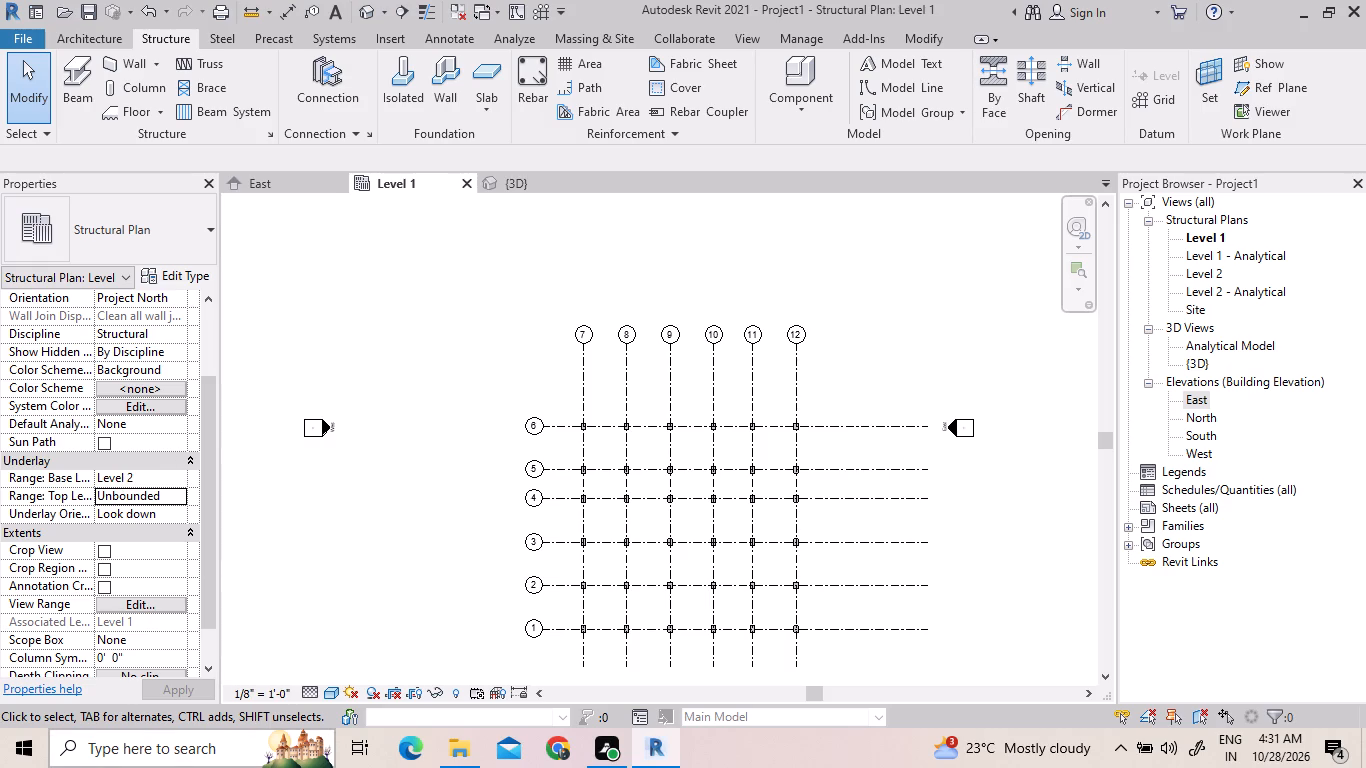
# Check the Level 1 plan's visibility and graphic overrides for model categories.
pyautogui.scroll(4, 147, 574)
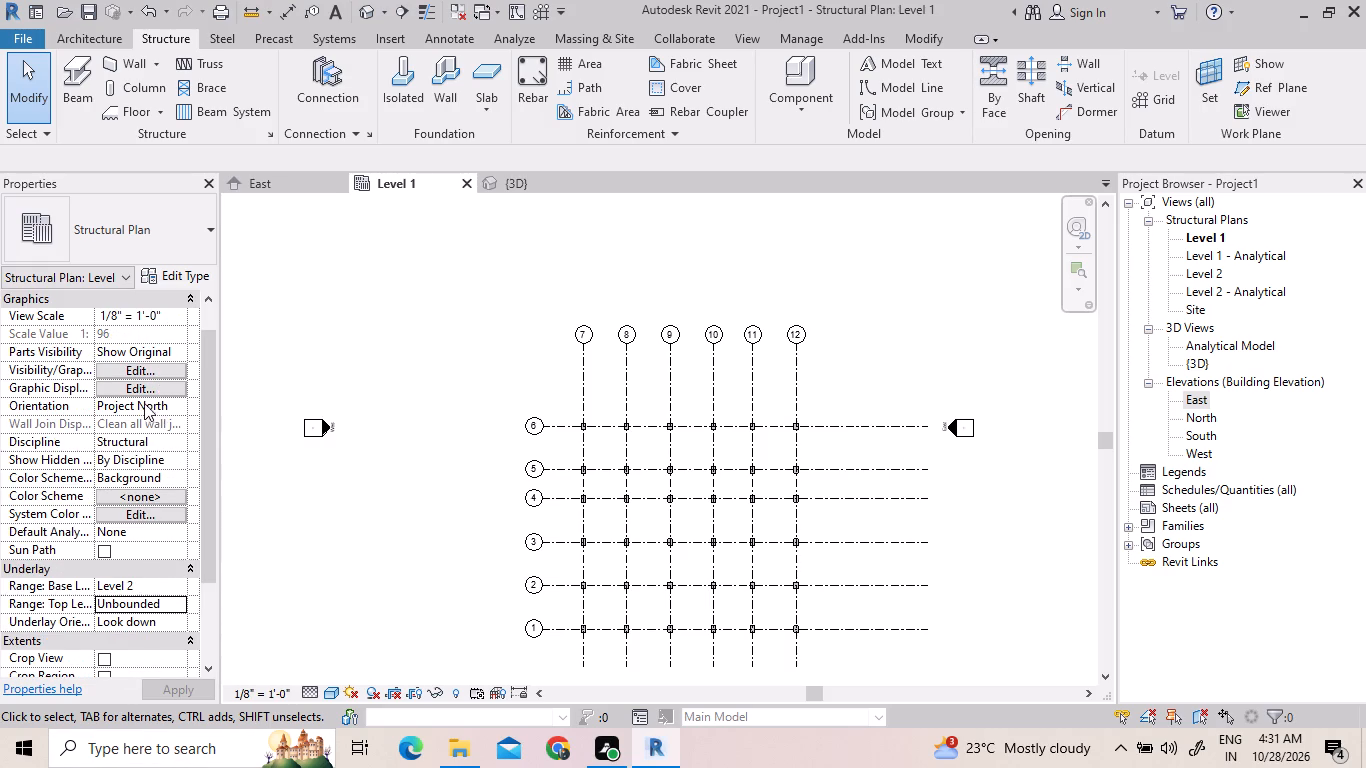
pyautogui.click(142, 401)
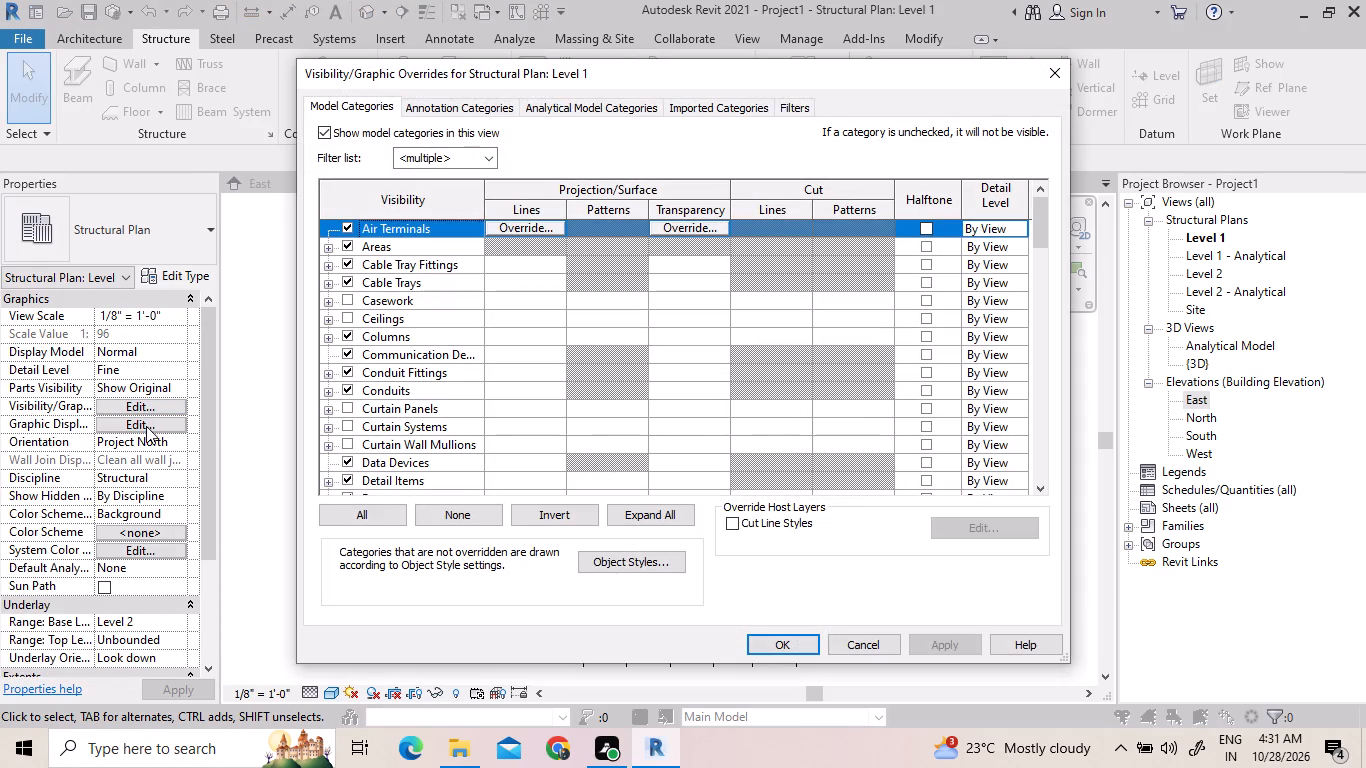
pyautogui.click(146, 426)
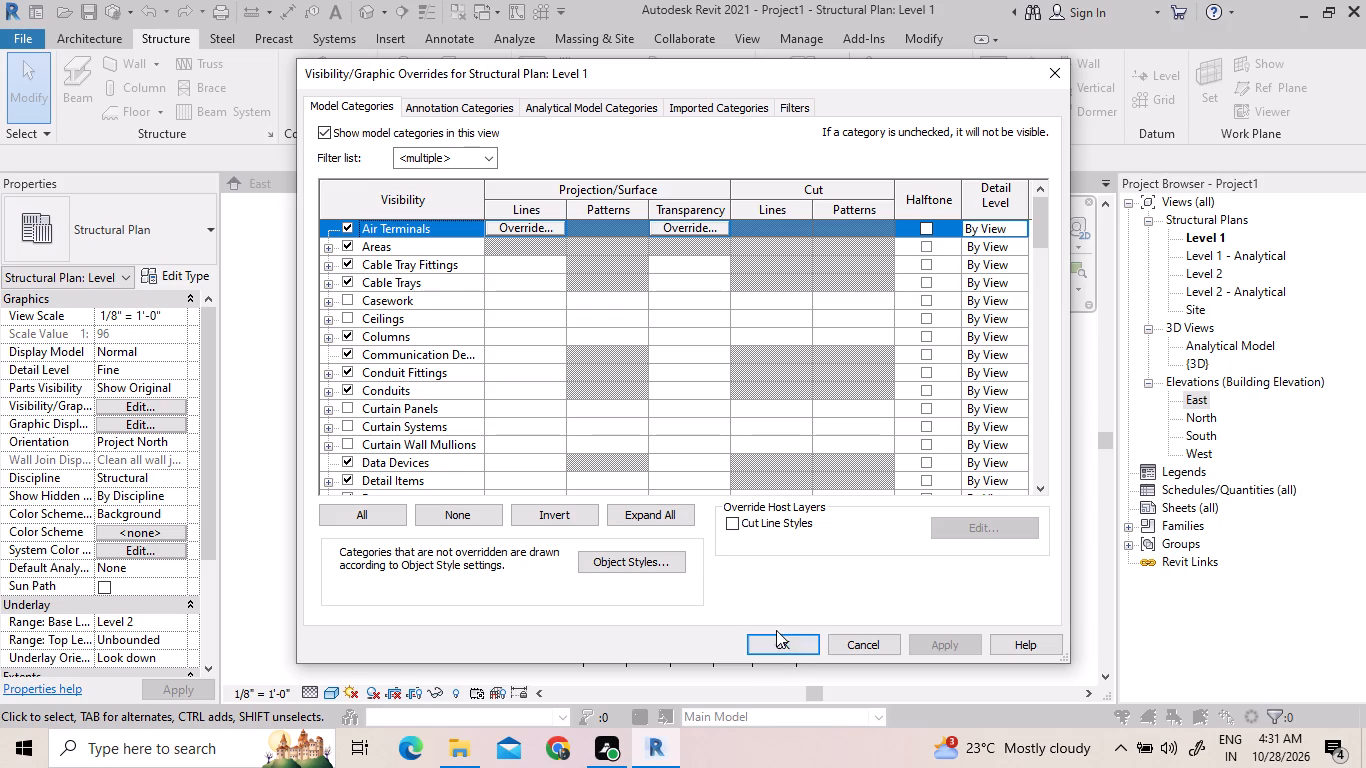
pyautogui.click(776, 627)
pyautogui.click(774, 643)
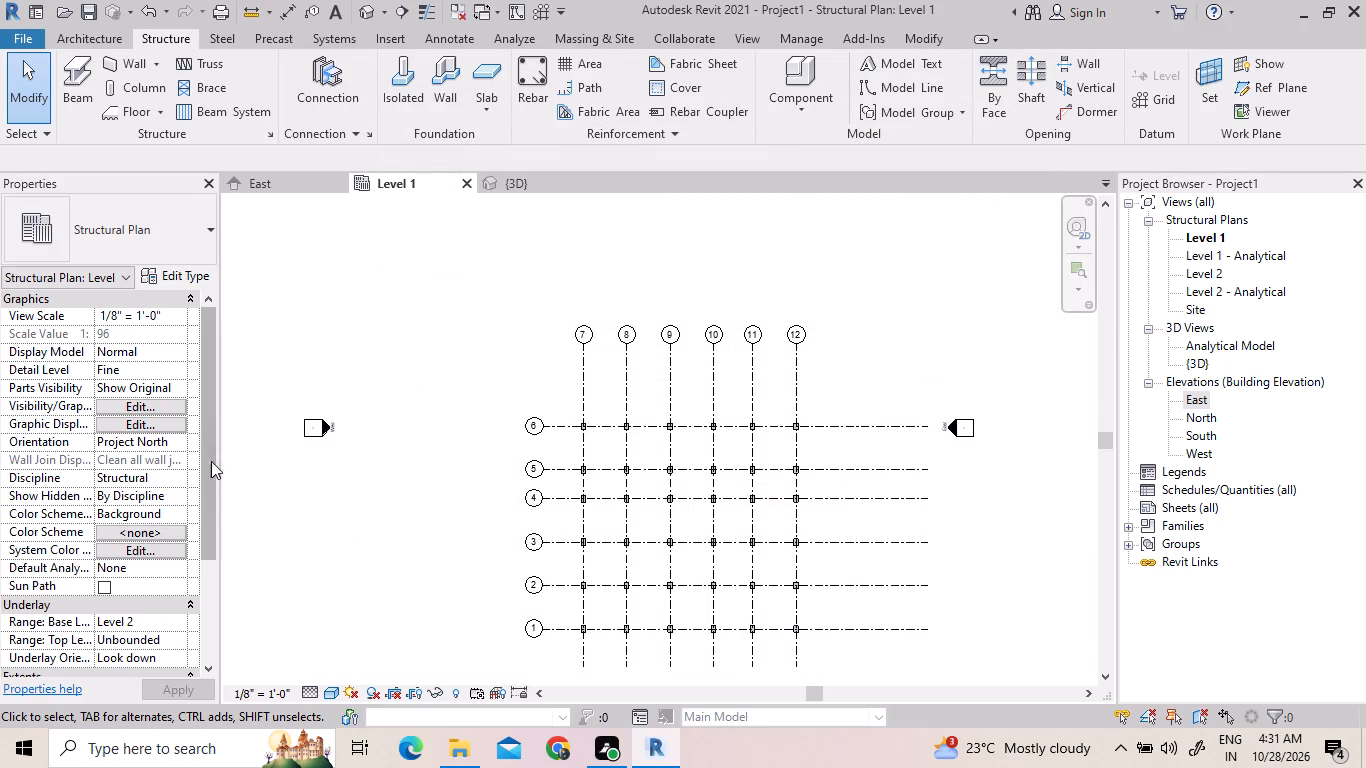
# Set the View Direction of the Structural Plan type to Up.
pyautogui.click(173, 272)
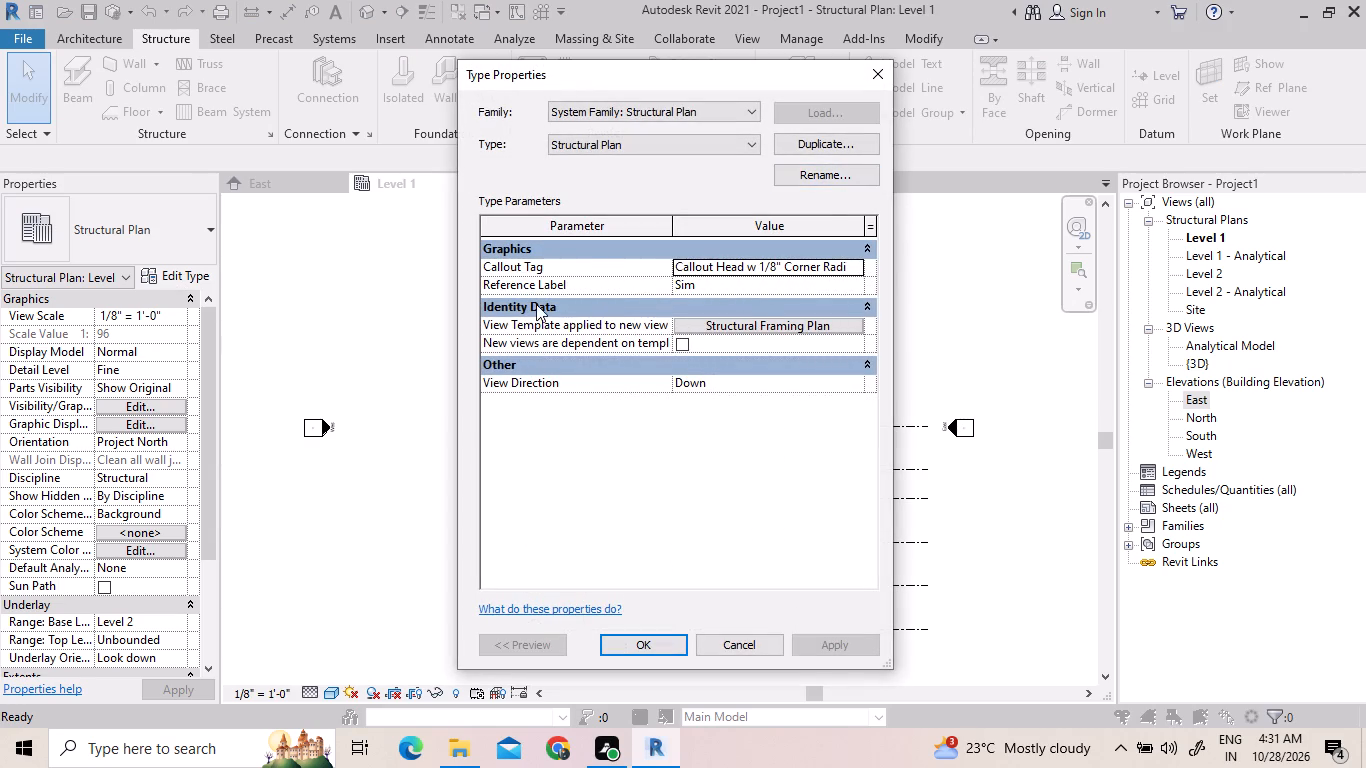
pyautogui.click(768, 223)
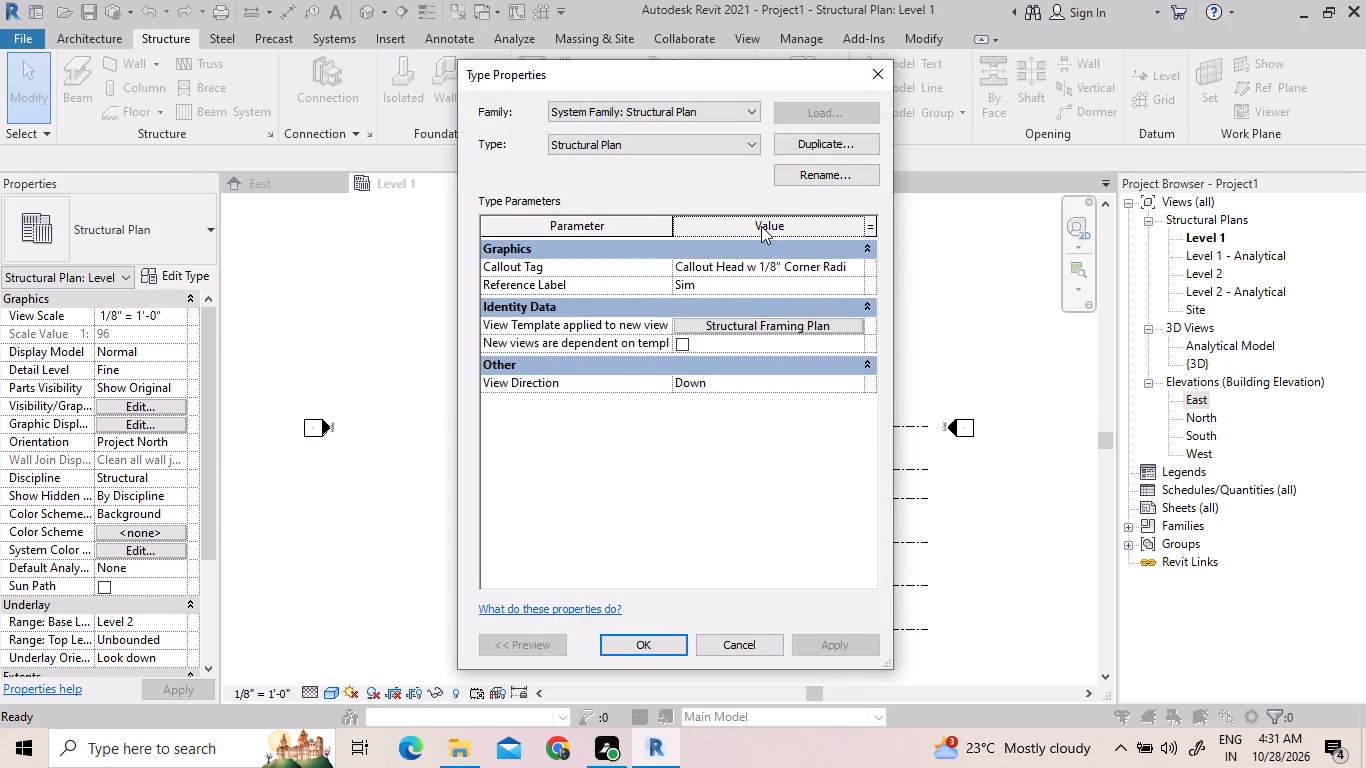
pyautogui.doubleClick(761, 226)
pyautogui.click(612, 231)
pyautogui.click(680, 380)
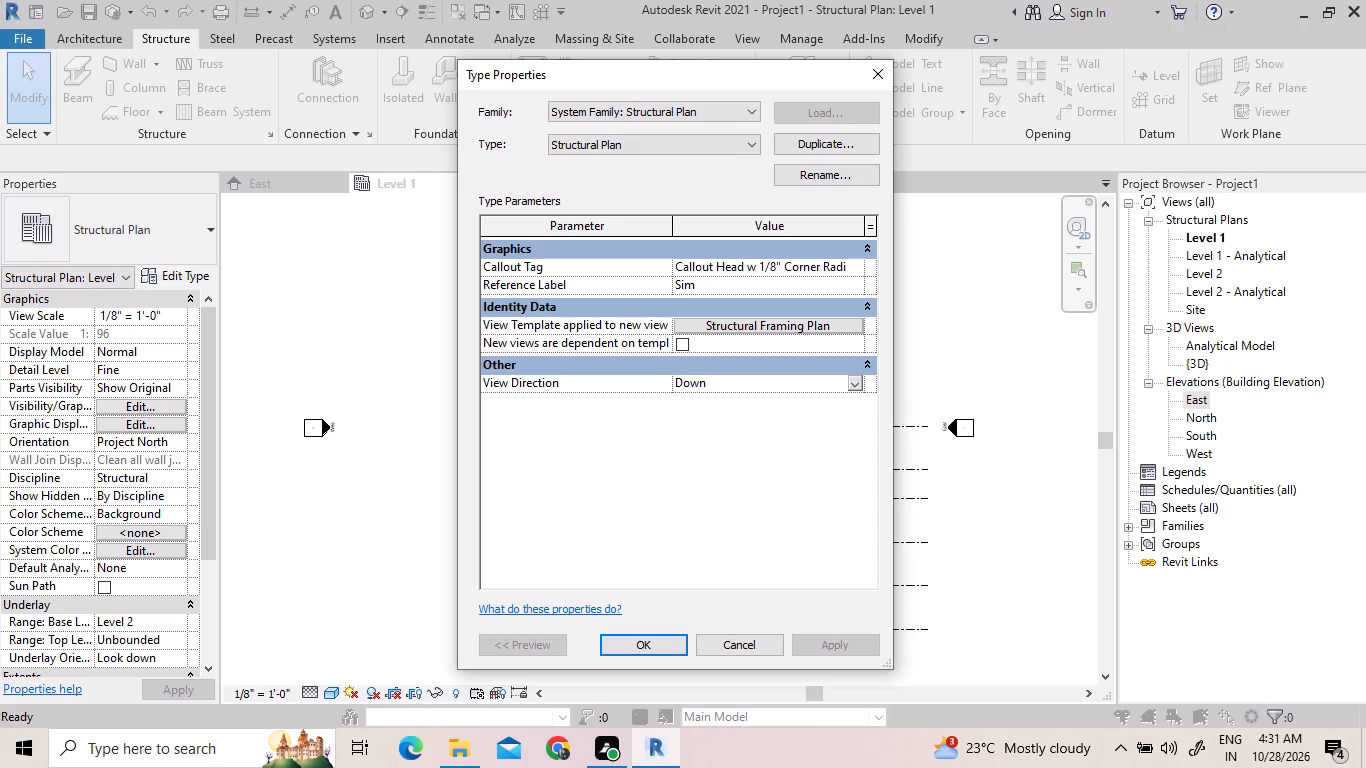
pyautogui.click(854, 378)
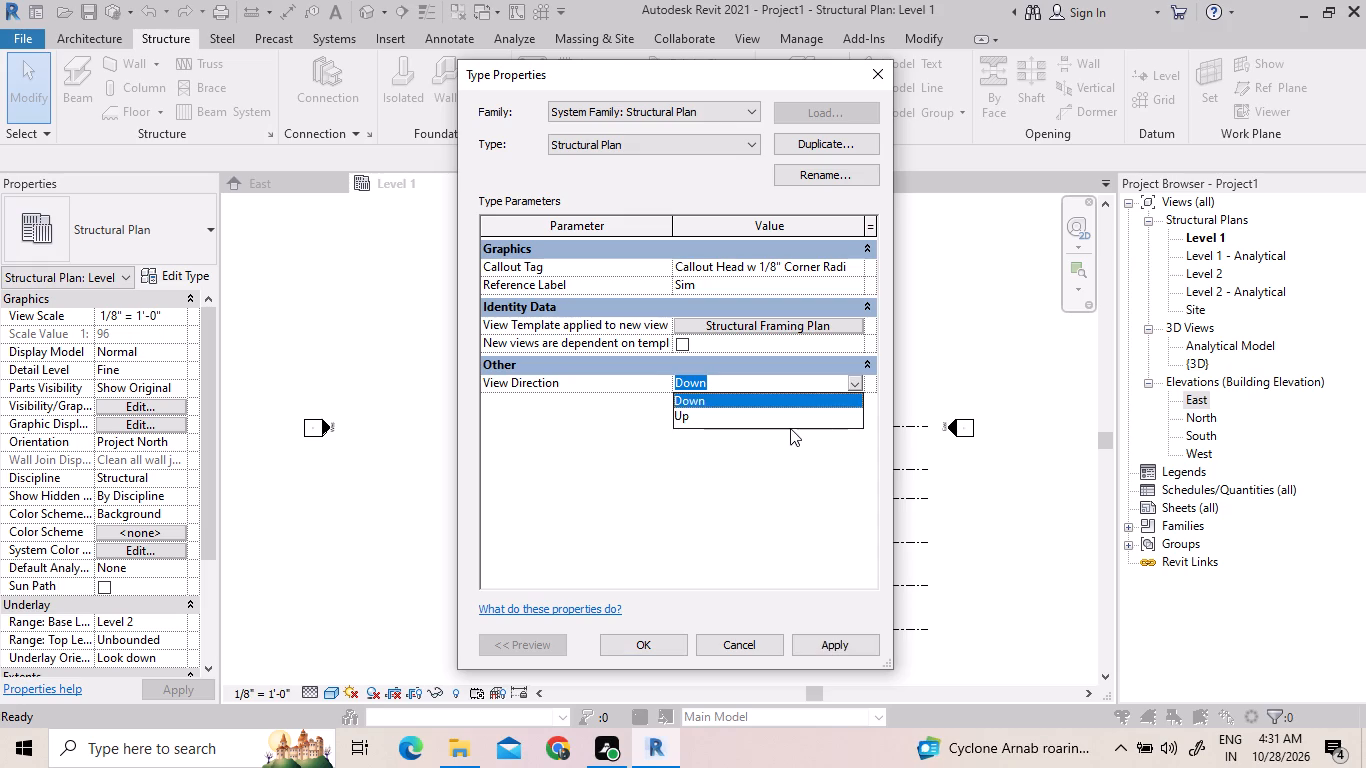
pyautogui.click(768, 419)
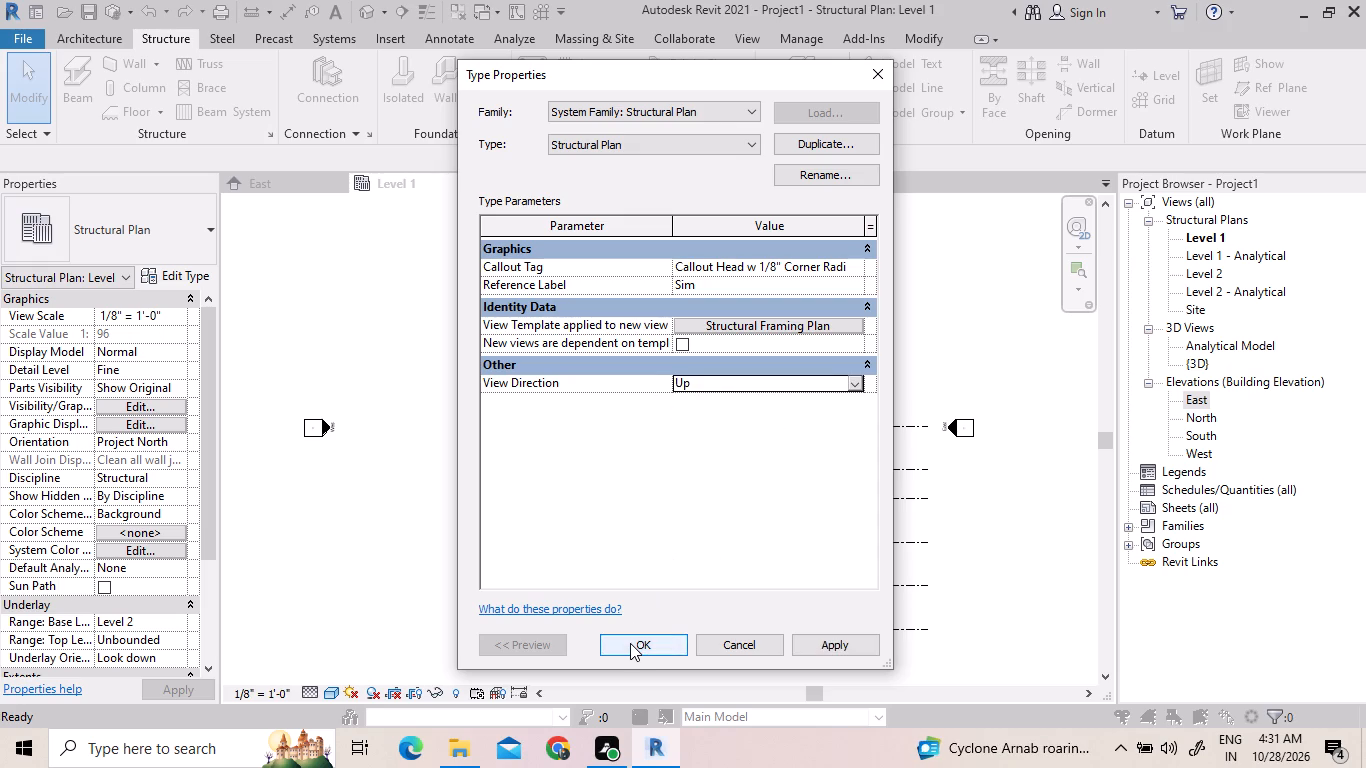
pyautogui.click(630, 643)
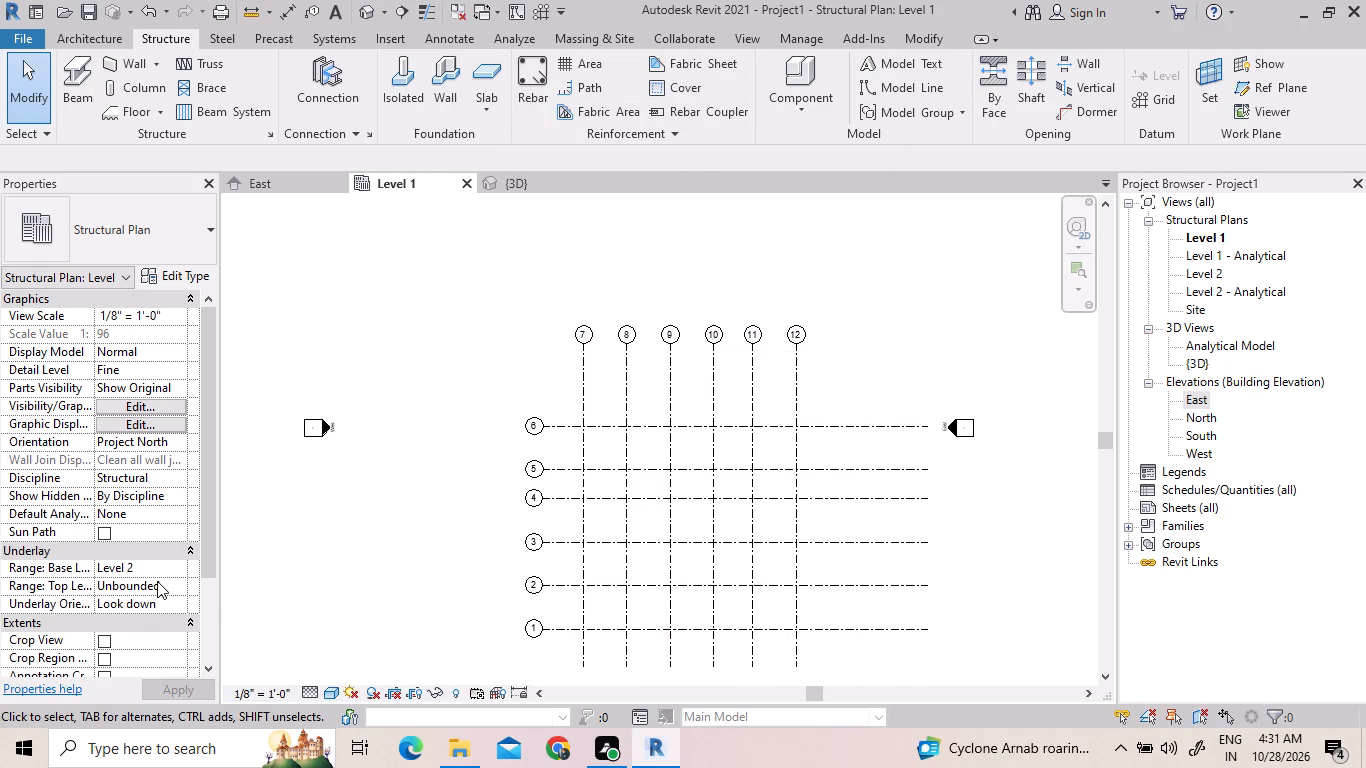
# Set the Level 1 plan's underlay range to base level Level 1 and top level Level 2, and apply it.
pyautogui.click(157, 579)
pyautogui.click(172, 581)
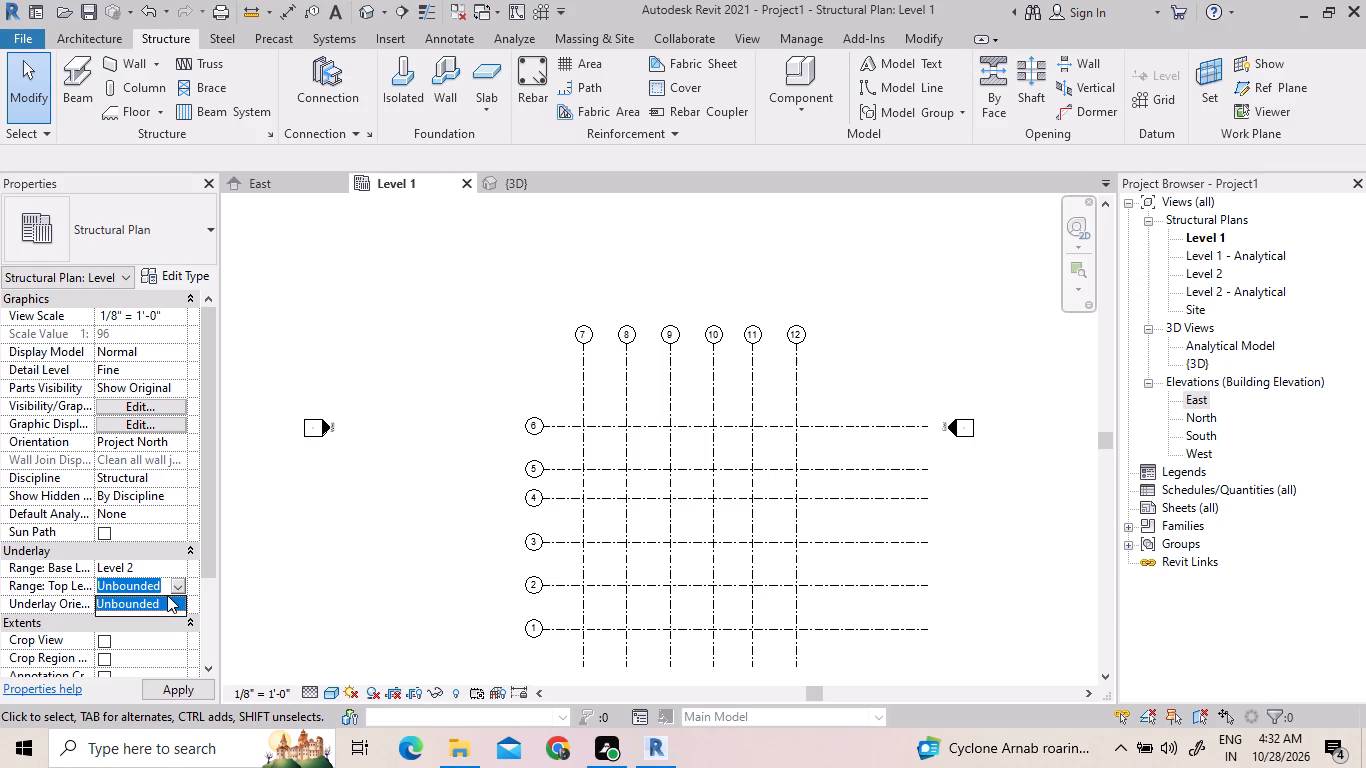
pyautogui.press('BackSpace')
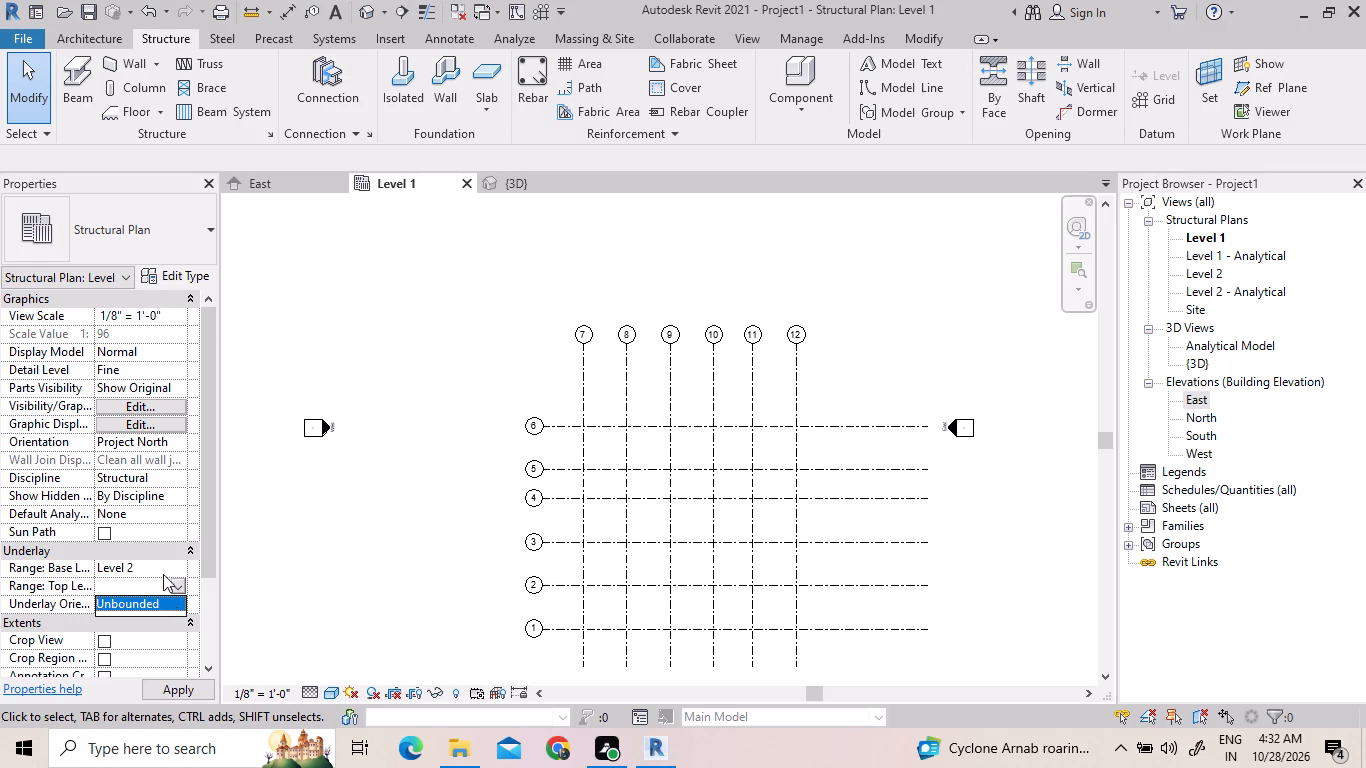
pyautogui.click(167, 565)
pyautogui.click(167, 565)
pyautogui.click(176, 566)
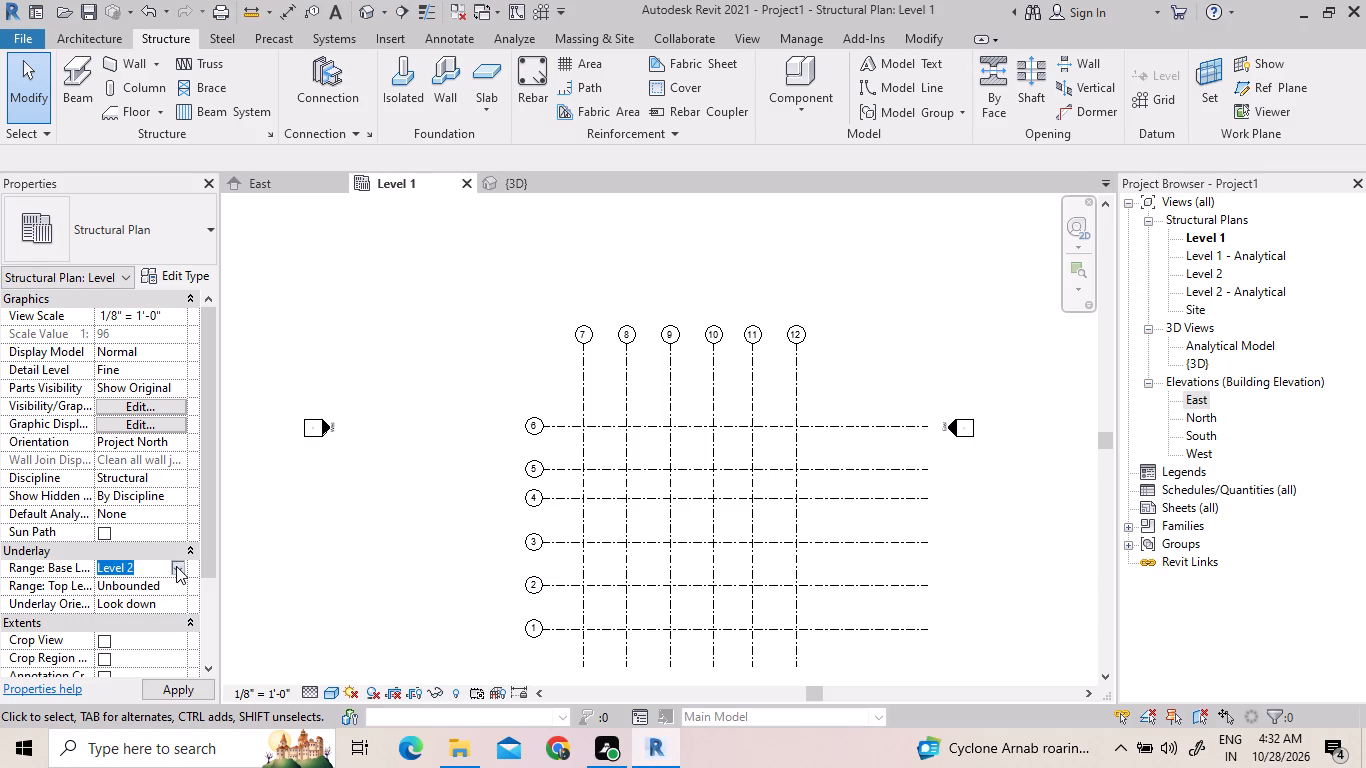
pyautogui.click(154, 600)
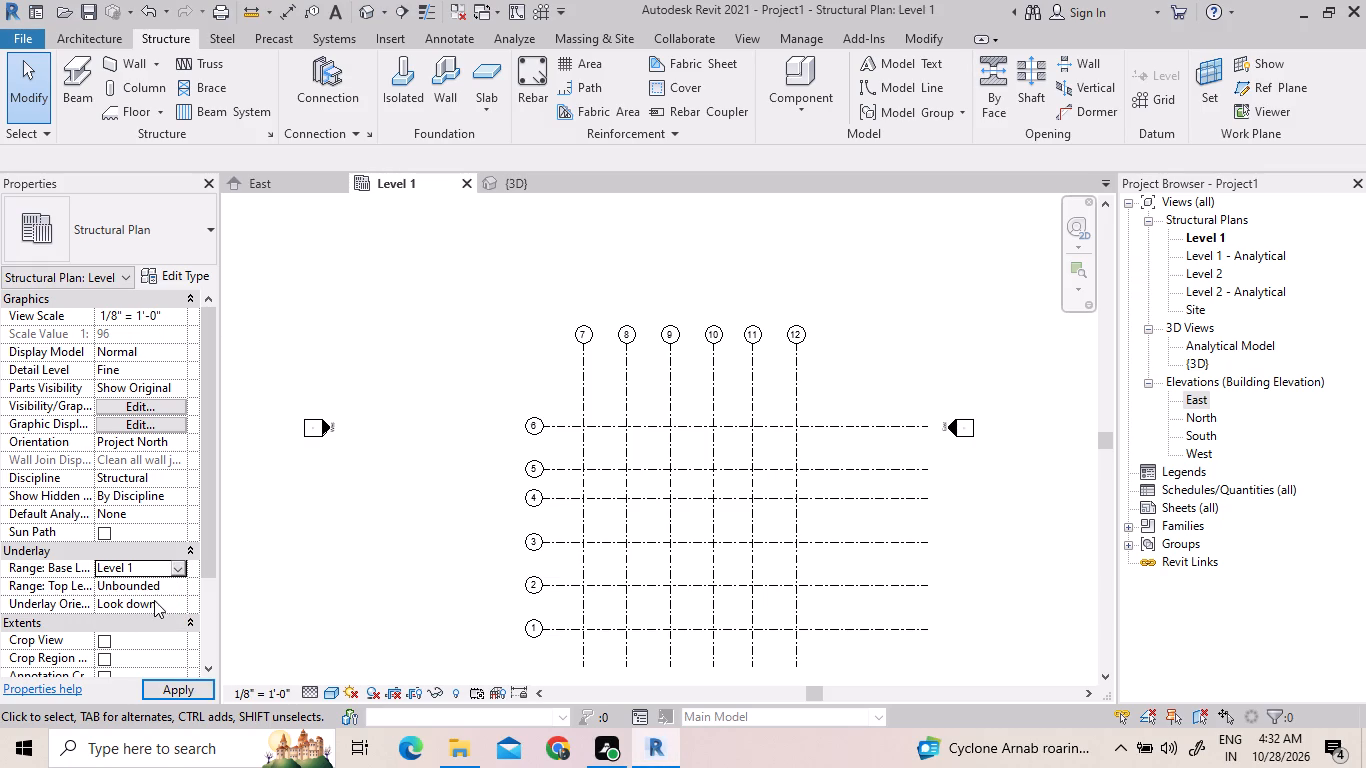
pyautogui.click(163, 587)
pyautogui.click(177, 589)
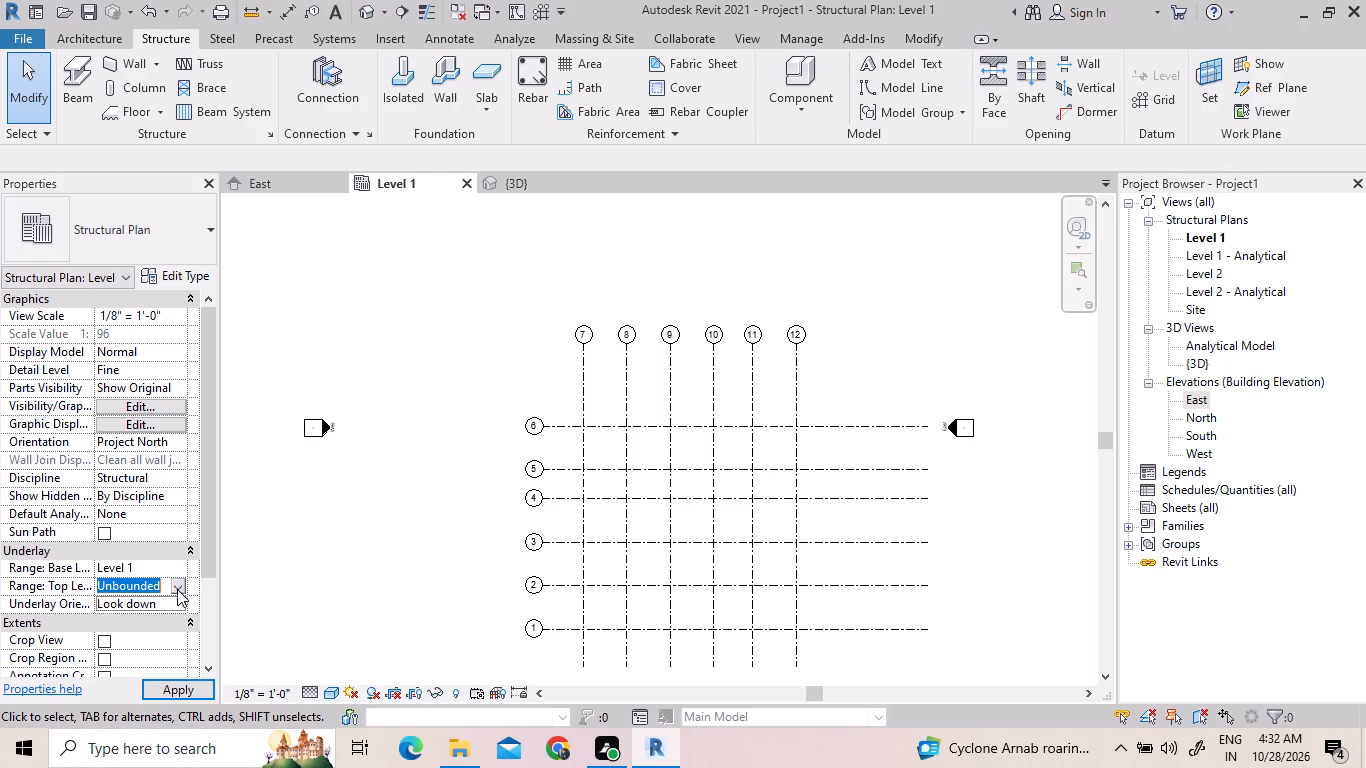
pyautogui.click(157, 620)
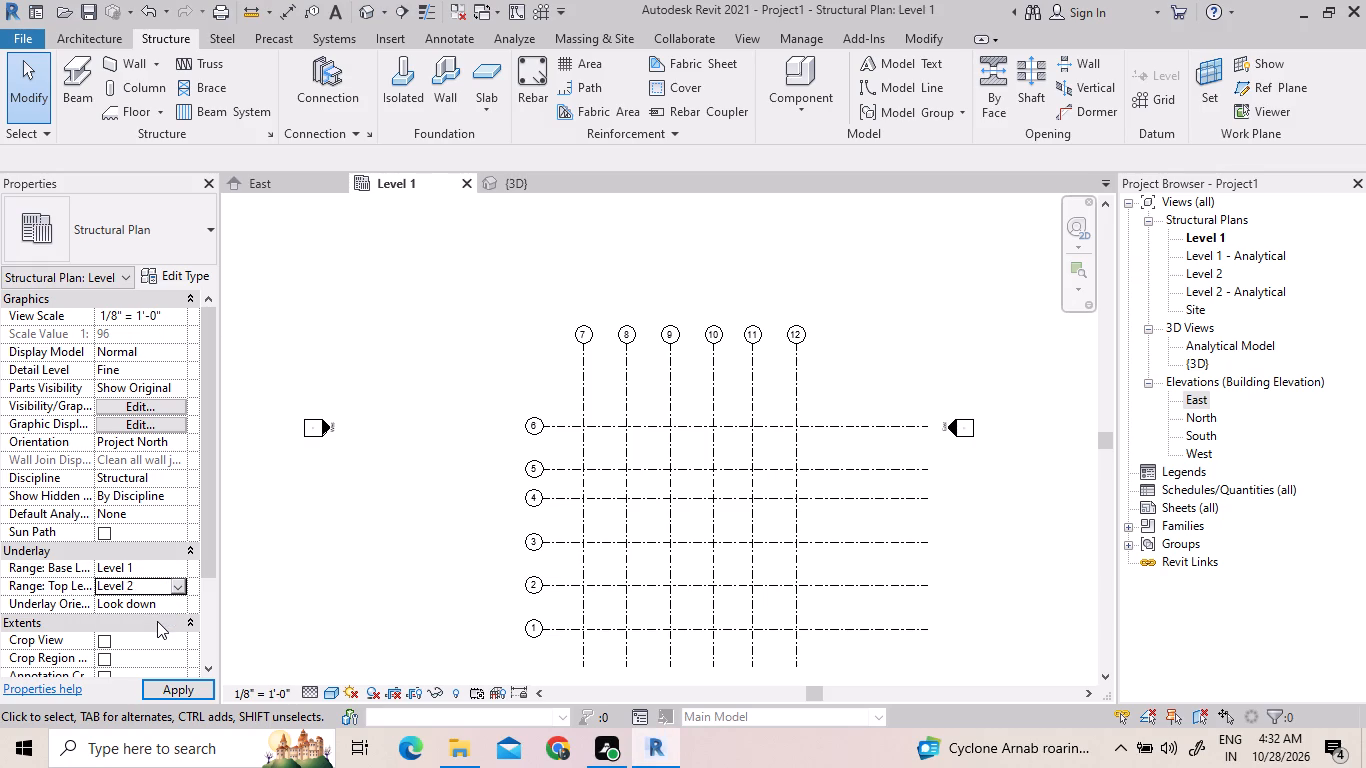
pyautogui.click(167, 685)
pyautogui.click(180, 582)
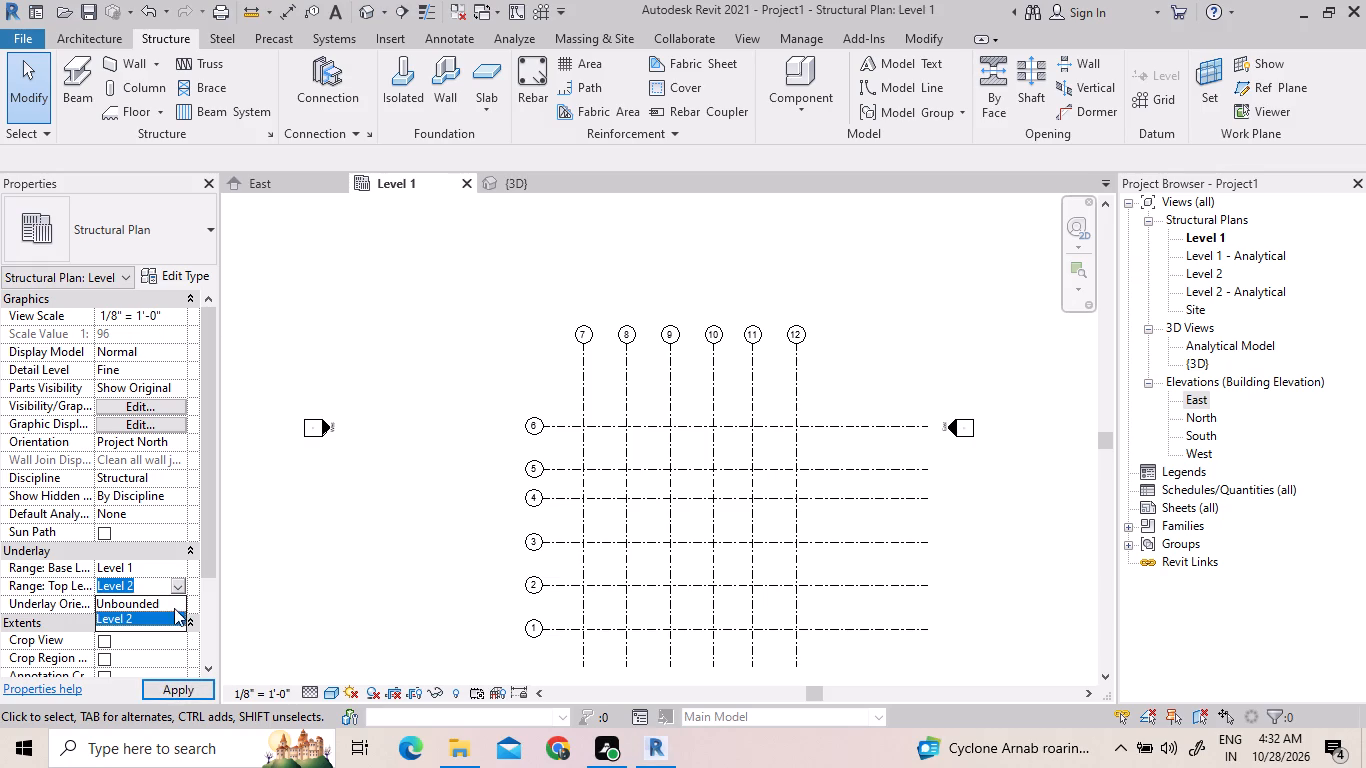
pyautogui.click(169, 613)
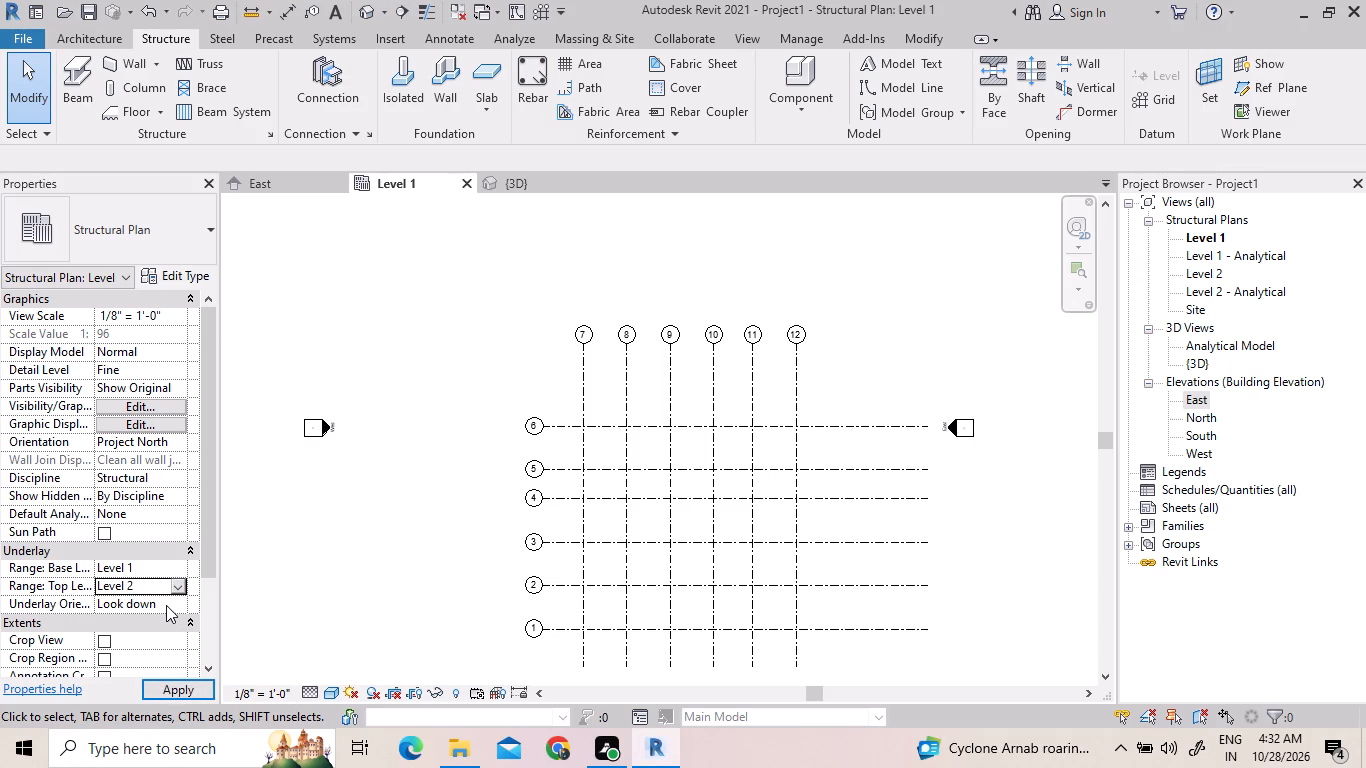
pyautogui.click(184, 688)
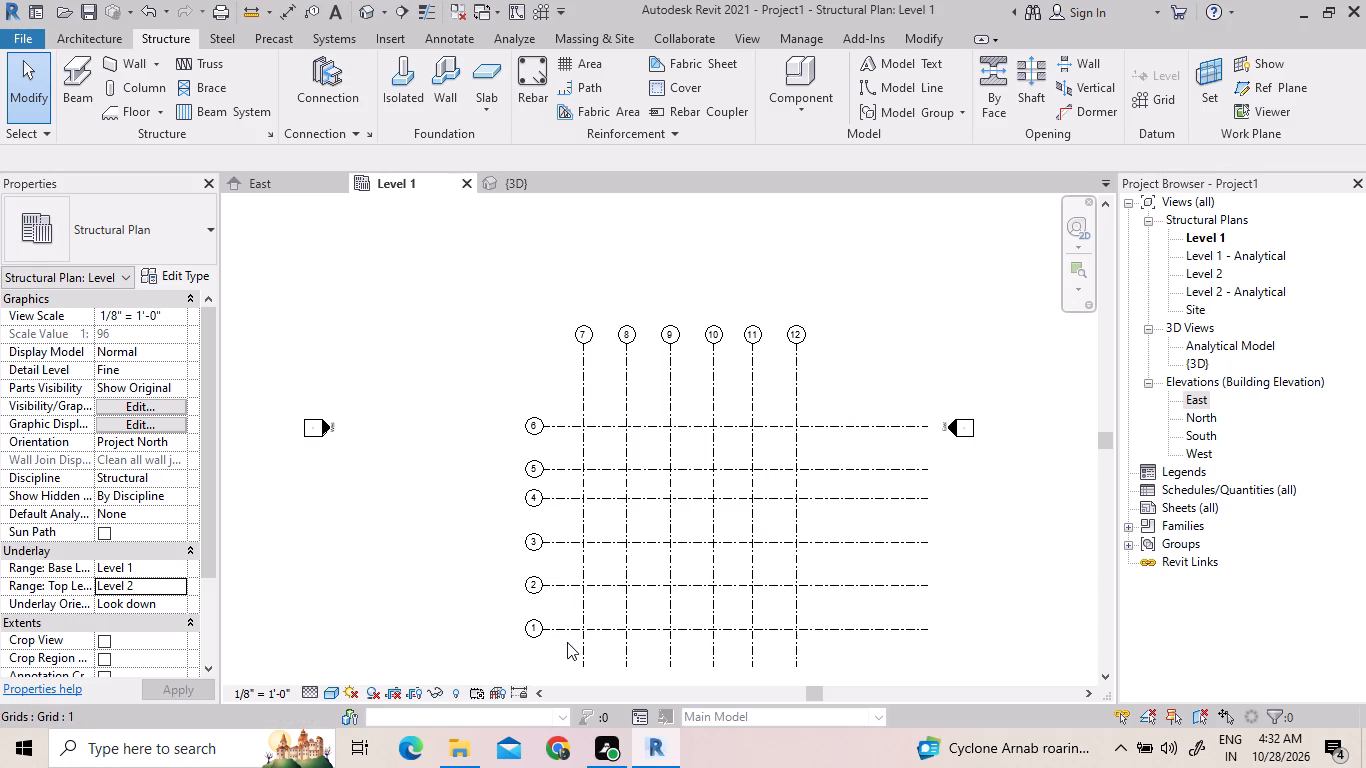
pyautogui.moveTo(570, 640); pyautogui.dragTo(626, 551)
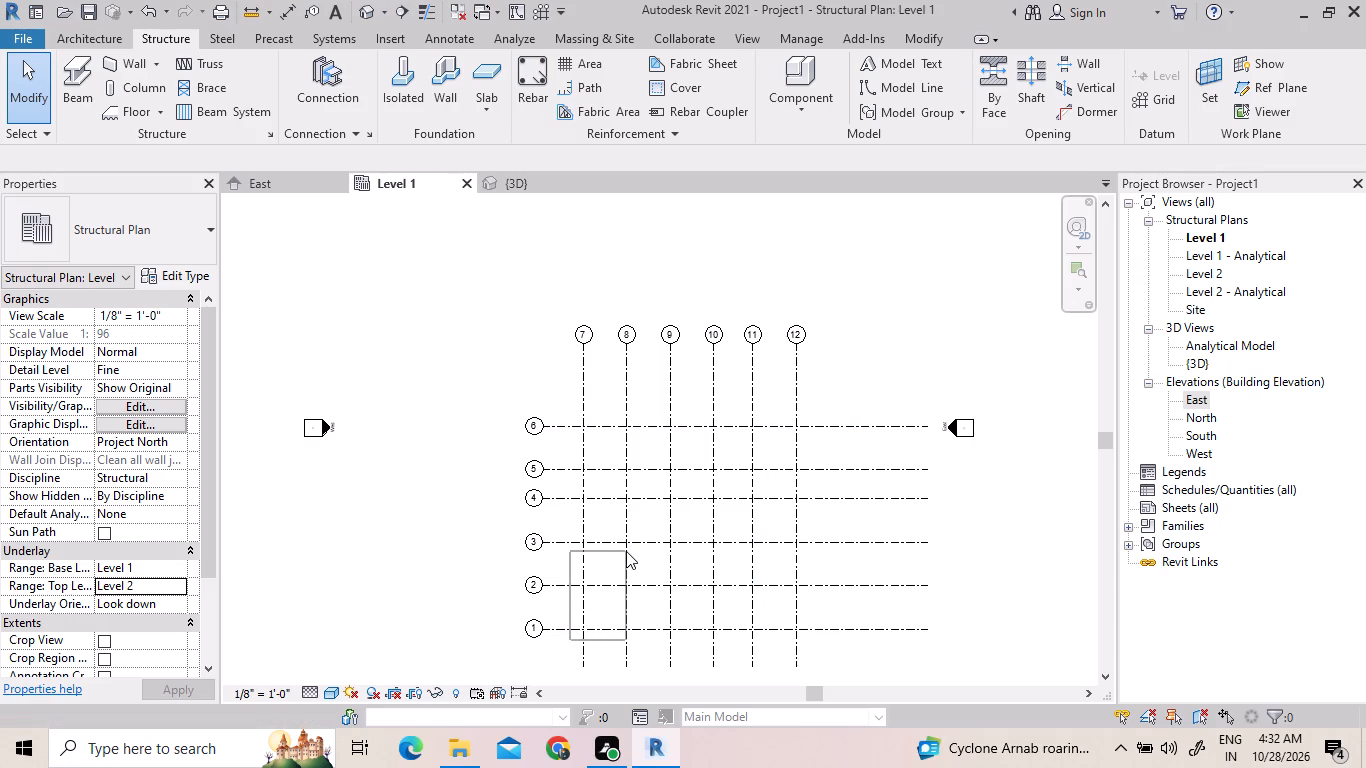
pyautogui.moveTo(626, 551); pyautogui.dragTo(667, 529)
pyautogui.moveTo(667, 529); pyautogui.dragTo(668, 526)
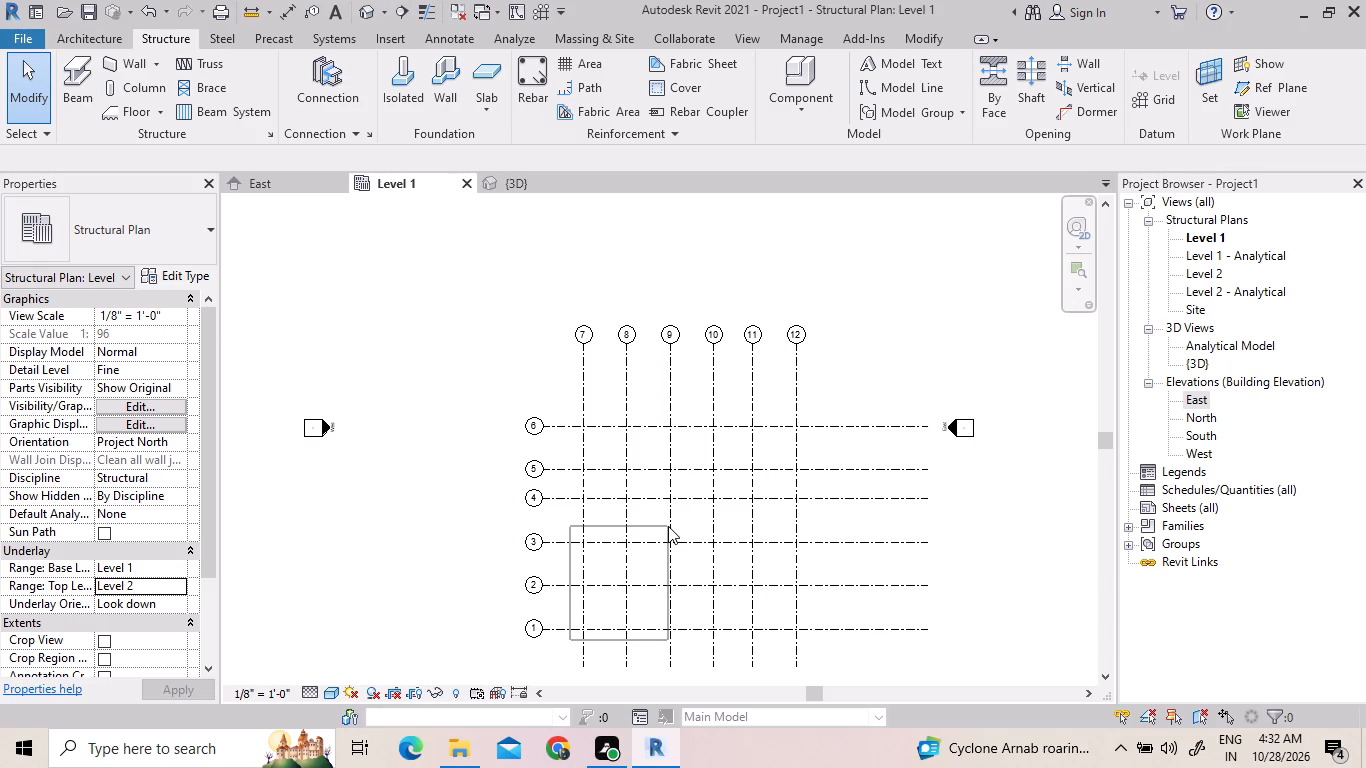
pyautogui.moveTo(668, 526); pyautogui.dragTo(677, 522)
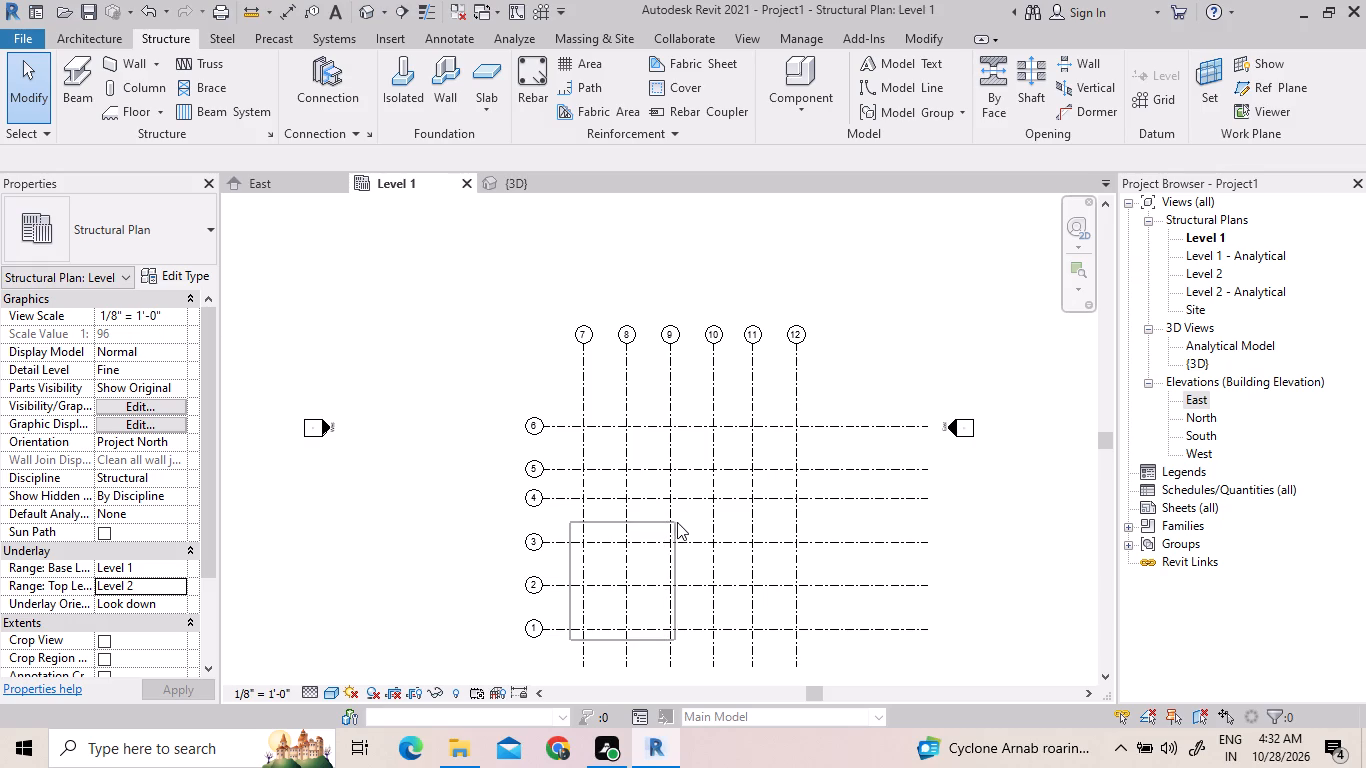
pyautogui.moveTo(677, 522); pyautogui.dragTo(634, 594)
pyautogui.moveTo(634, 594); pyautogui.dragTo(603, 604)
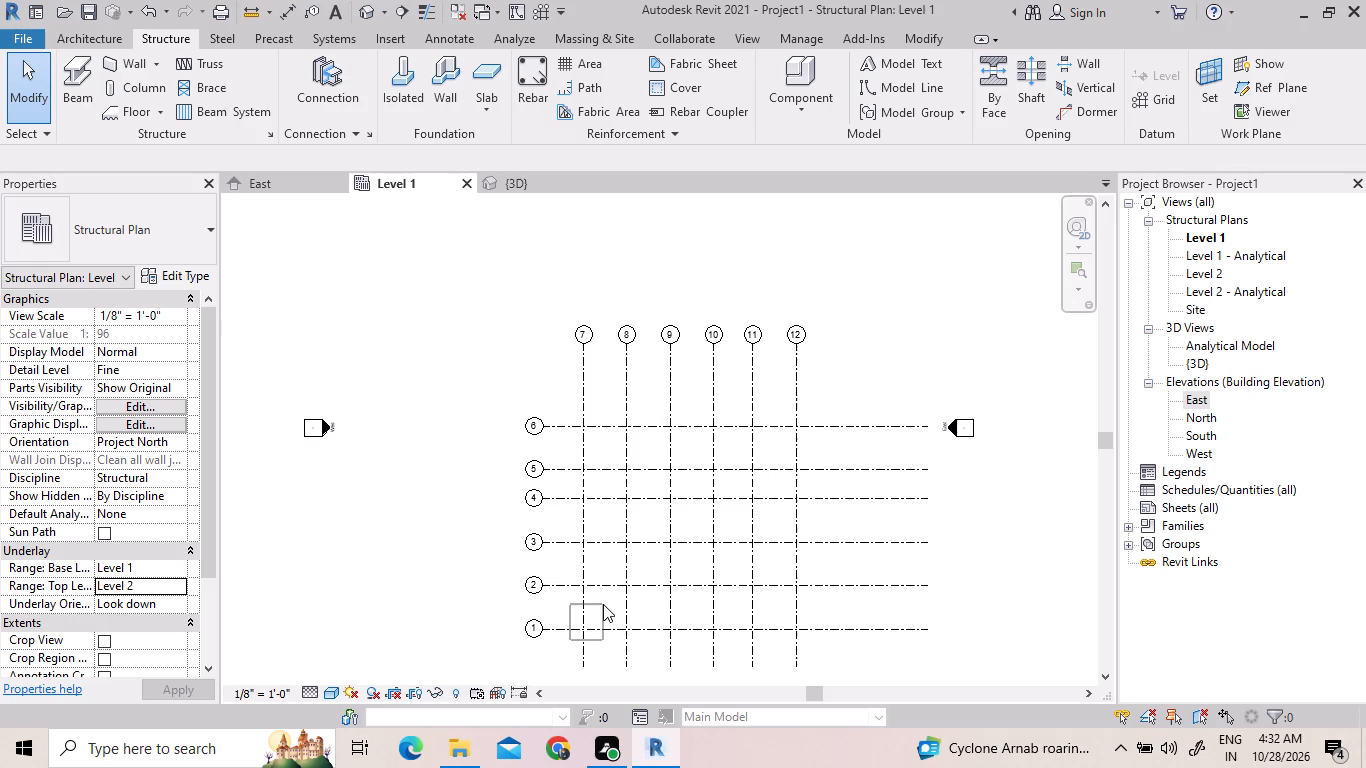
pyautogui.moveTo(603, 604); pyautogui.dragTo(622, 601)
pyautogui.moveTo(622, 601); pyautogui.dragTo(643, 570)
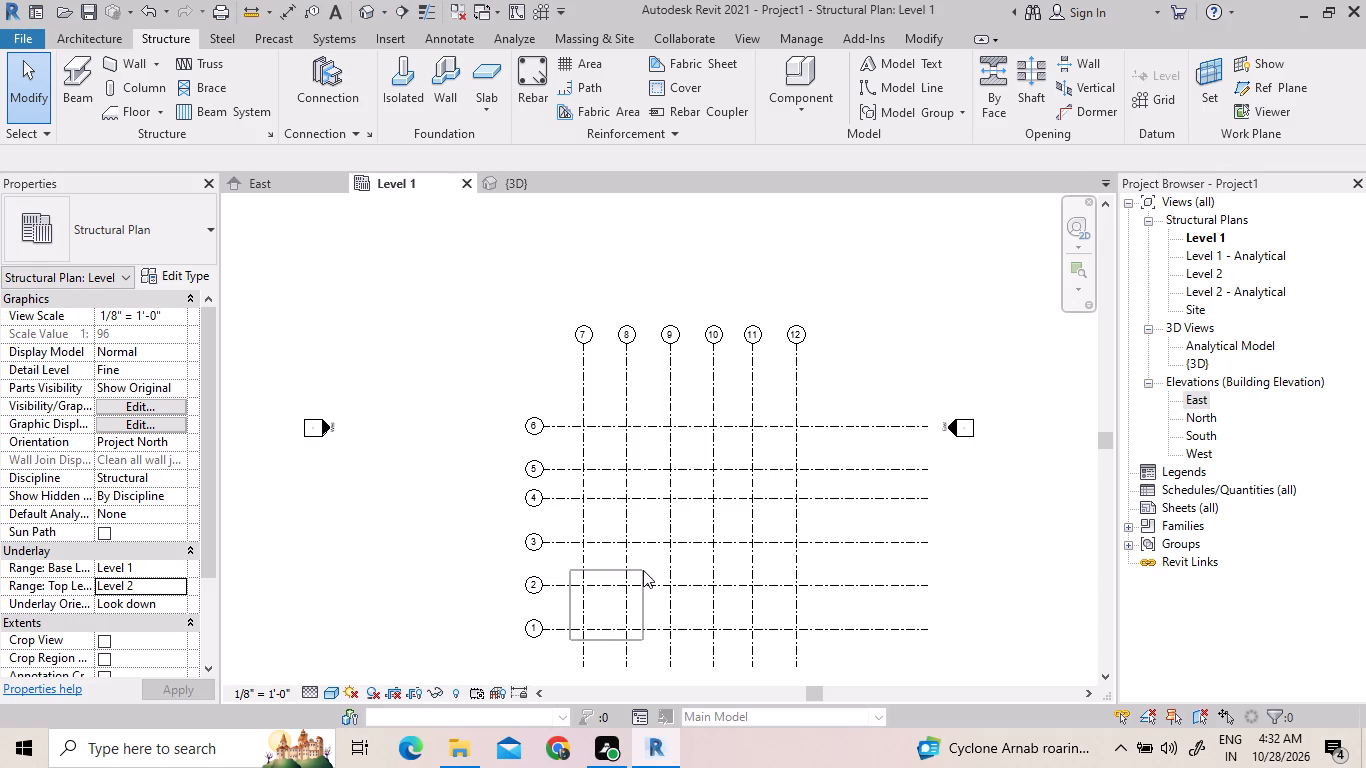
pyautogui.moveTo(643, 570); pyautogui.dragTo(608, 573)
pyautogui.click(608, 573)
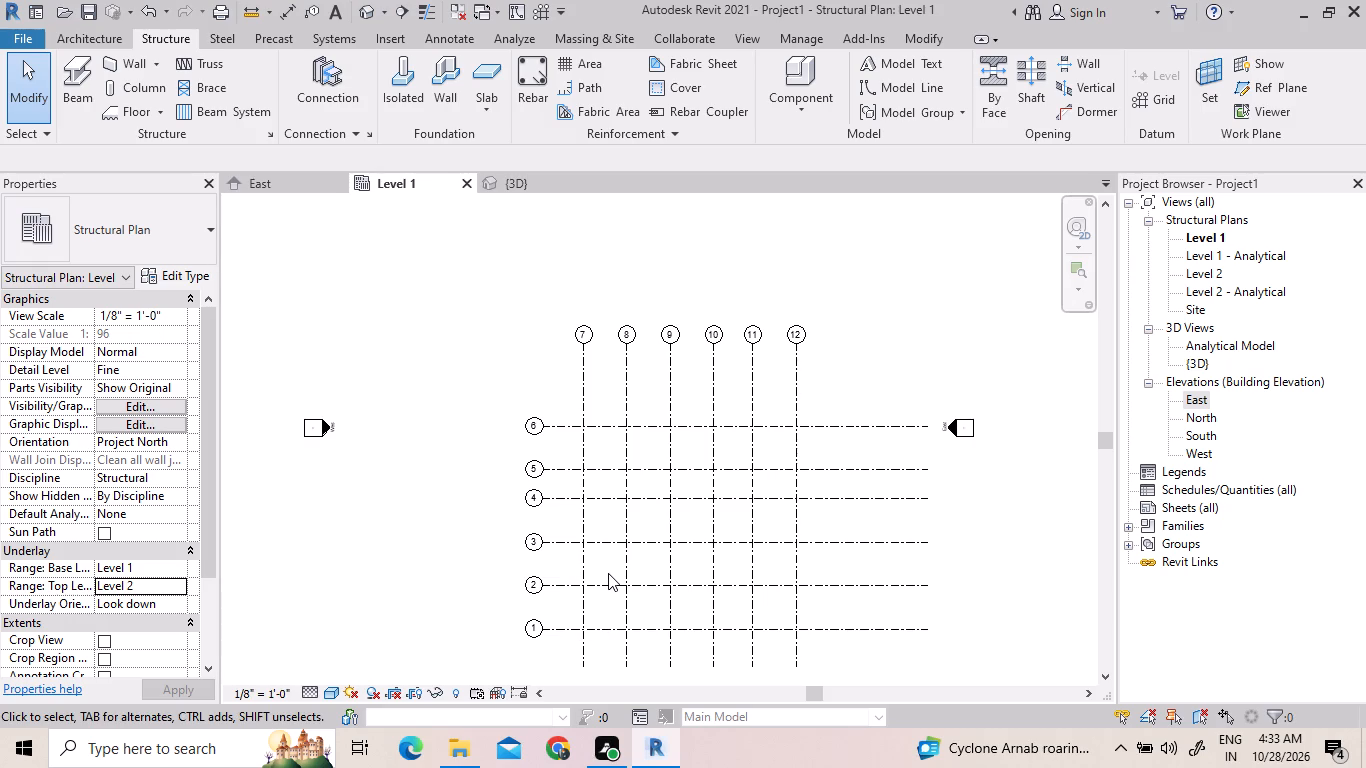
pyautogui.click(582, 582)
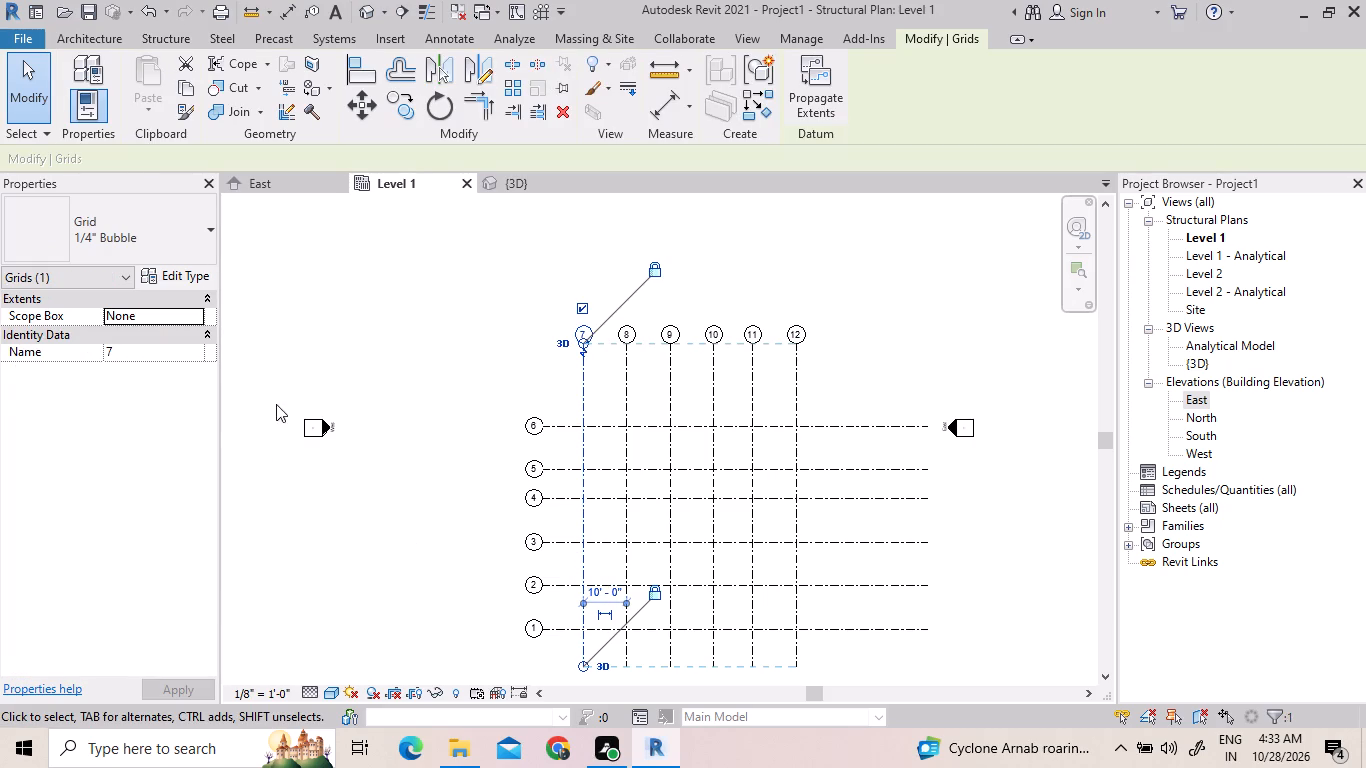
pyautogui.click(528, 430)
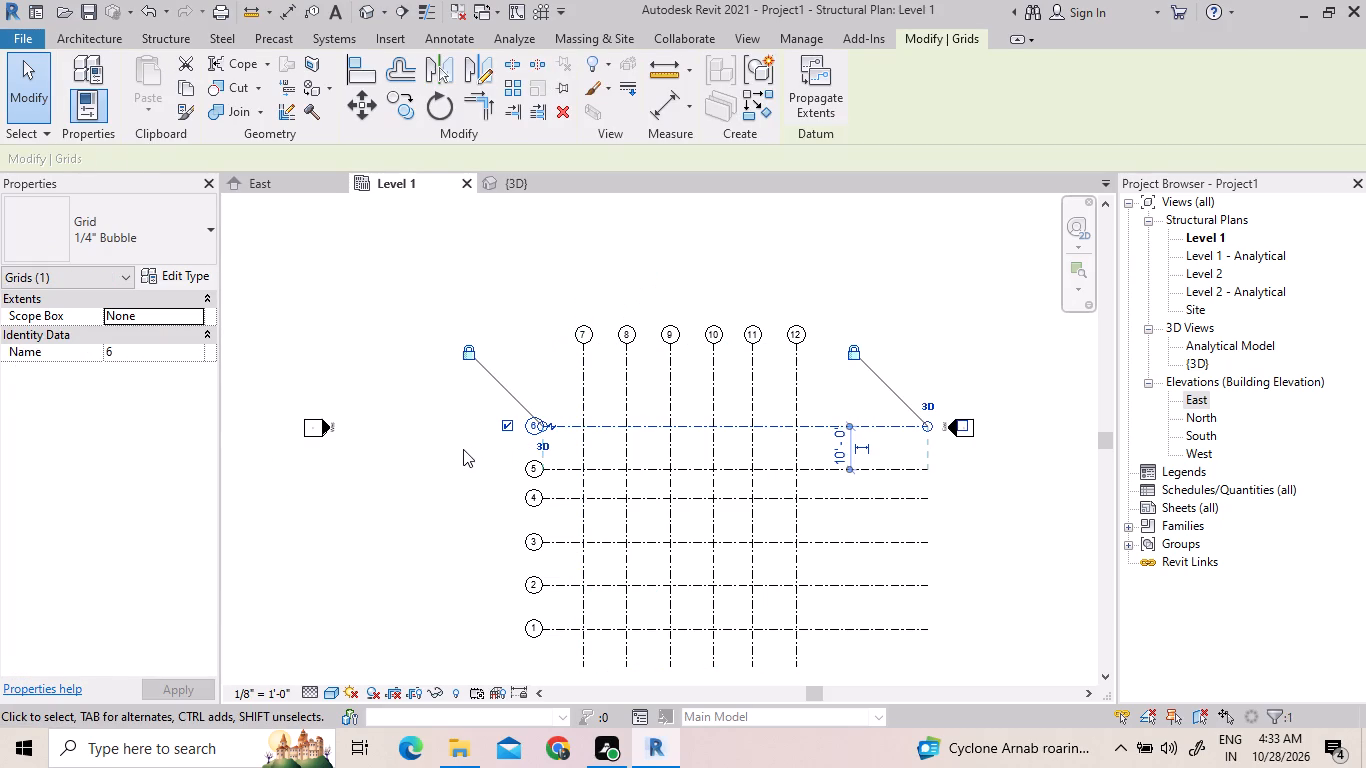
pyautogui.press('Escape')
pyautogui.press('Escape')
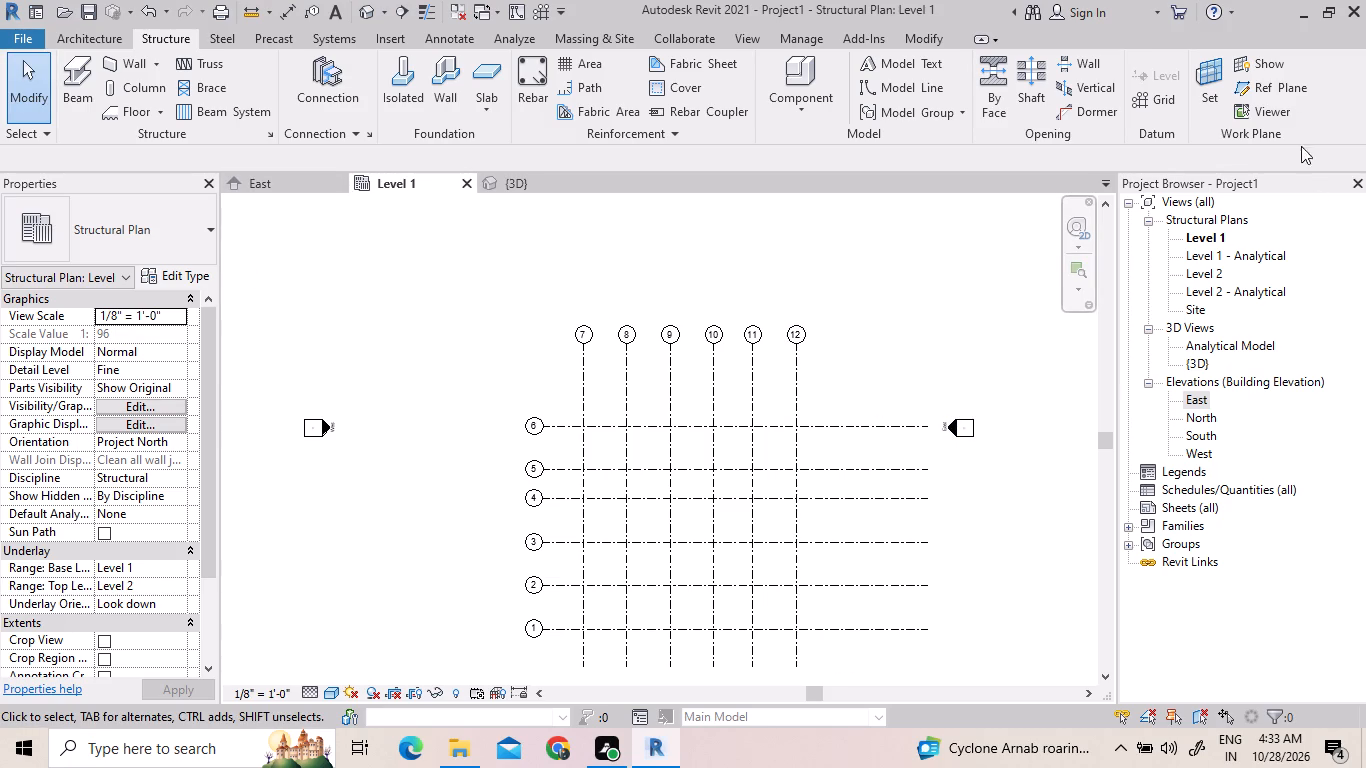
# Place vertical Concrete-Rectangular-Column c1 structural columns at all intersections of grids 1–6 with grids 7–12, using At Grids.
pyautogui.click(130, 79)
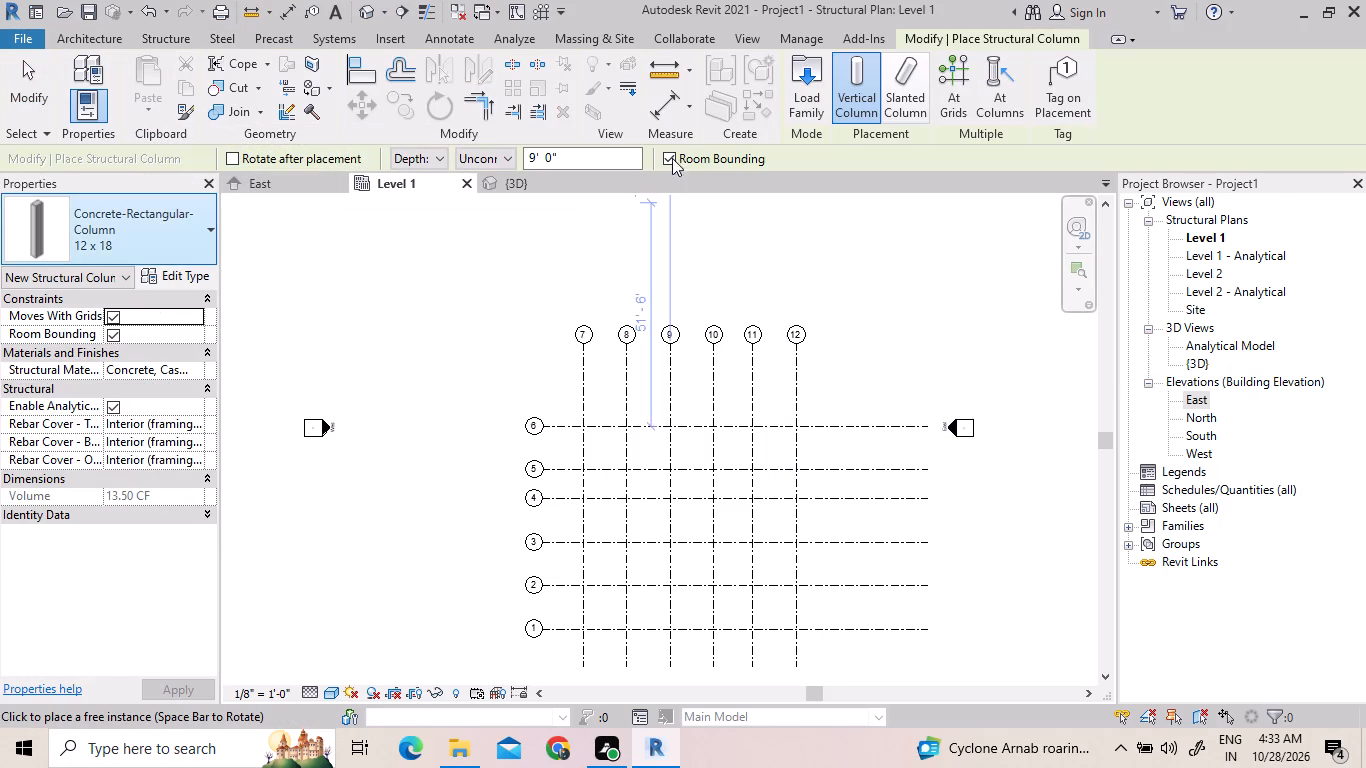
pyautogui.click(205, 247)
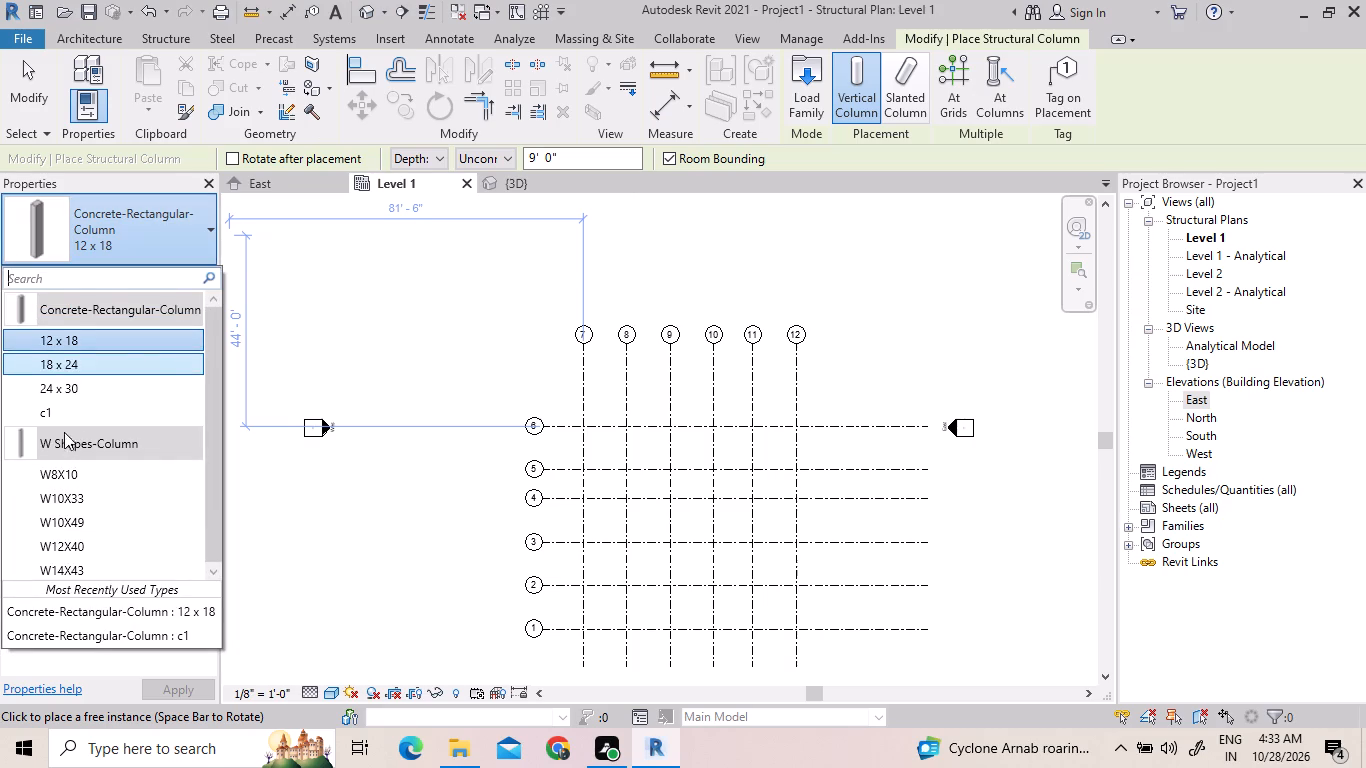
pyautogui.click(72, 418)
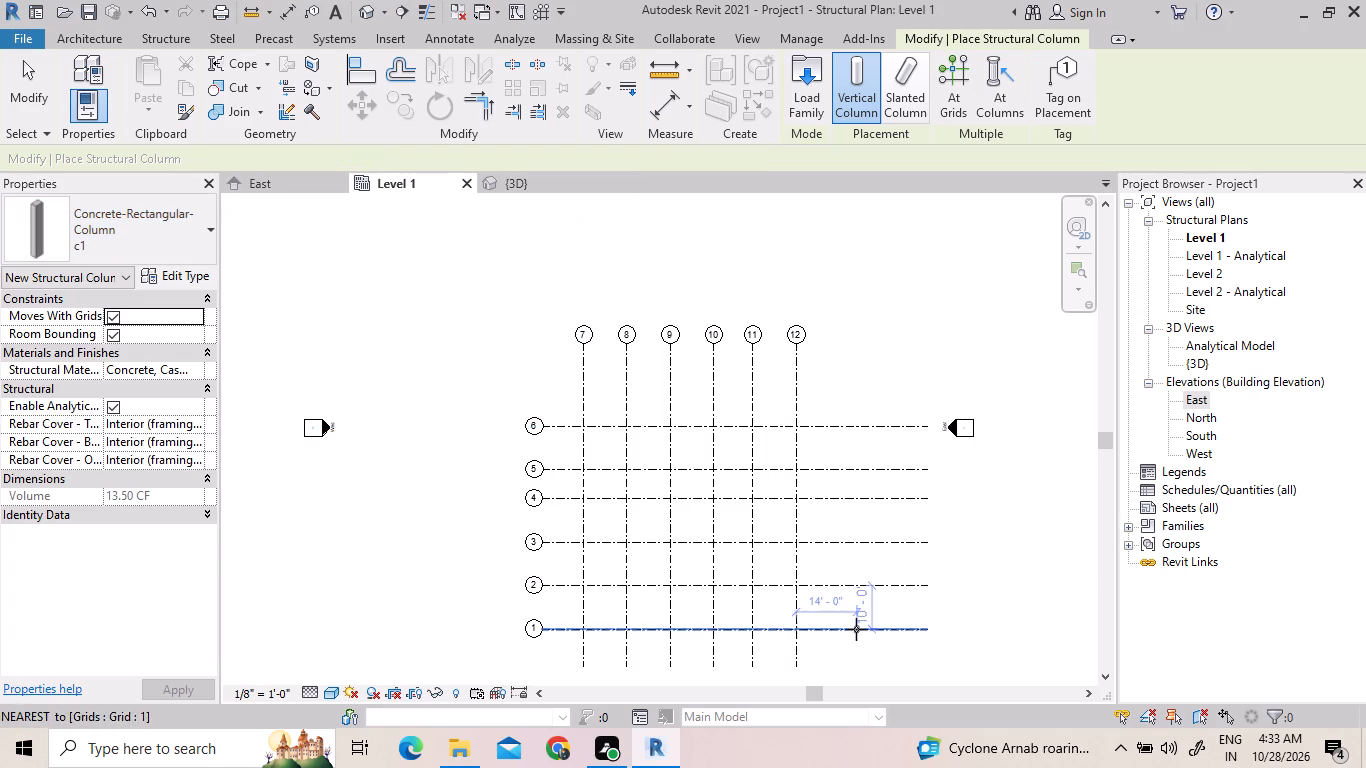
pyautogui.click(946, 115)
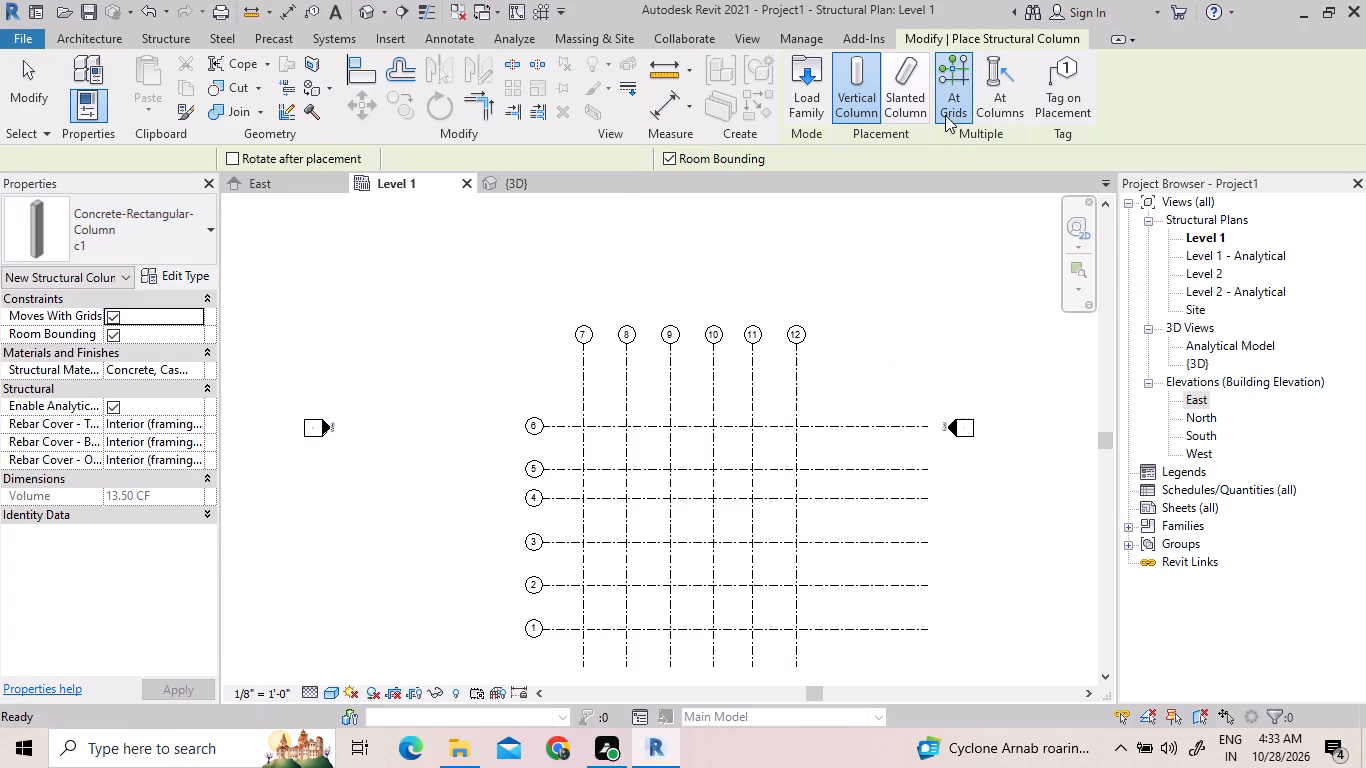
pyautogui.moveTo(856, 648); pyautogui.dragTo(789, 573)
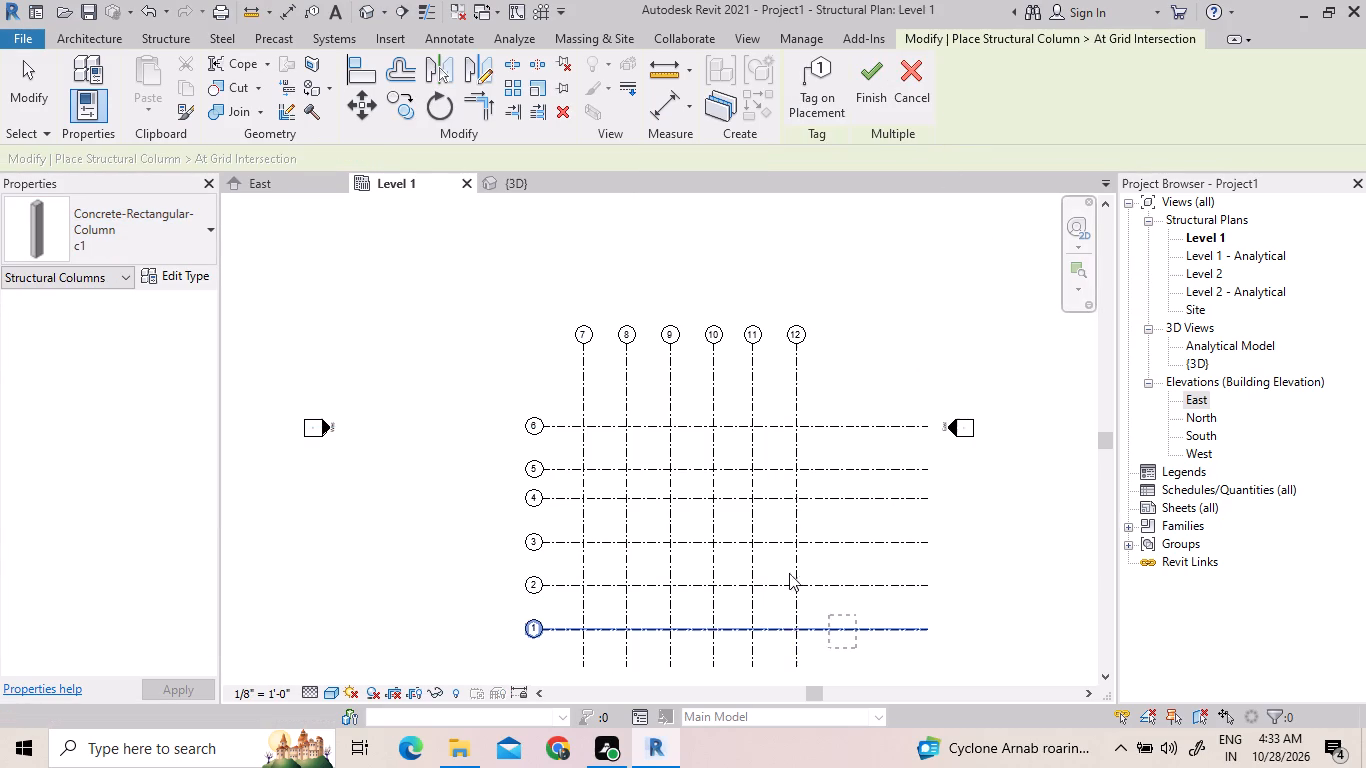
pyautogui.moveTo(789, 573); pyautogui.dragTo(561, 409)
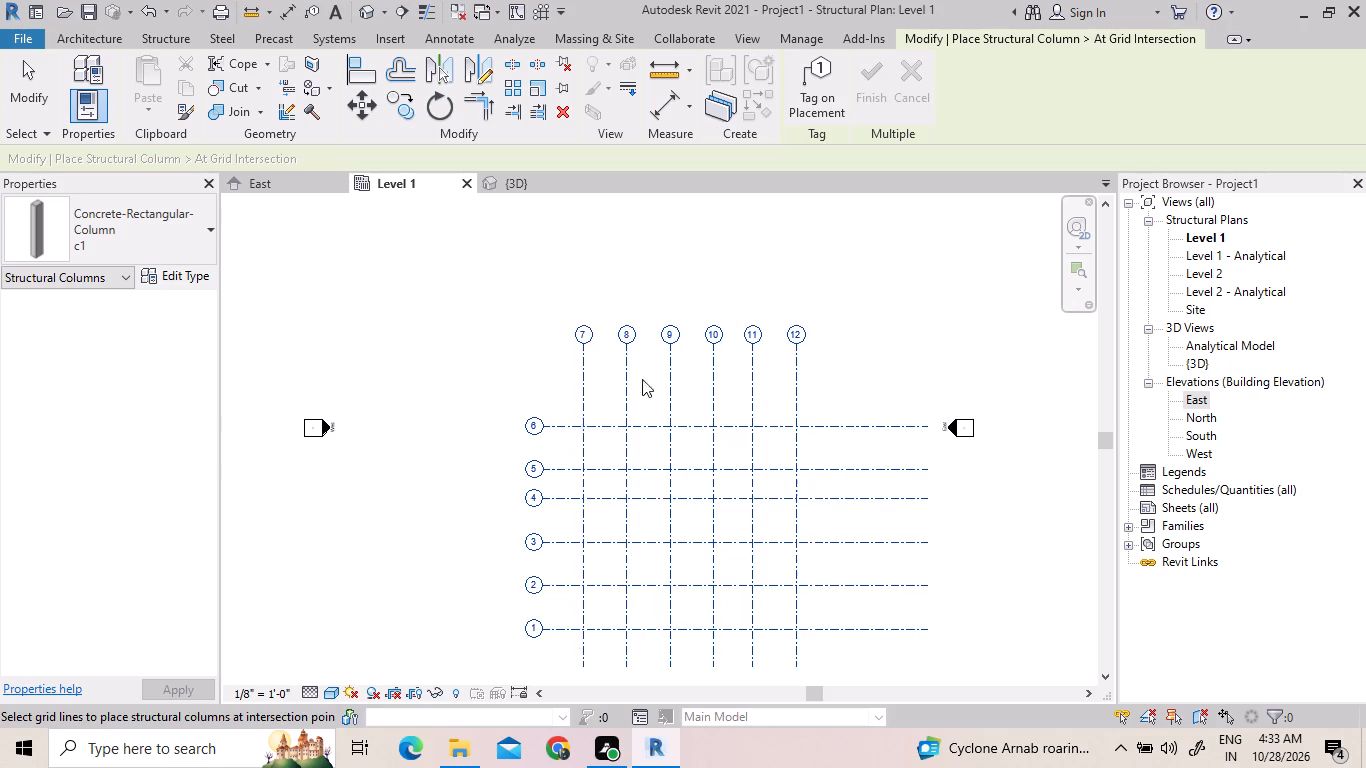
pyautogui.click(881, 88)
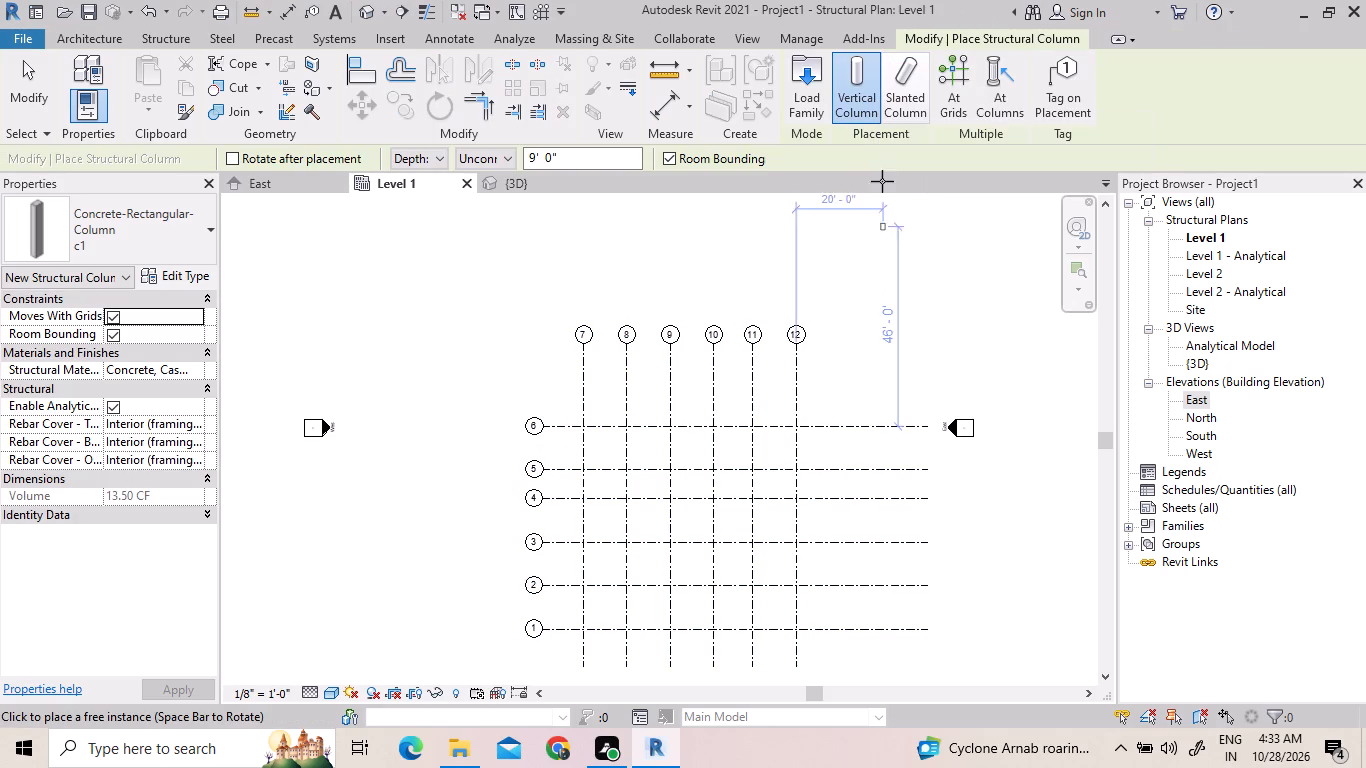
# Repeat the At Grids placement of c1 vertical columns across all intersections of grids 1–6 and 7–12.
pyautogui.click(861, 123)
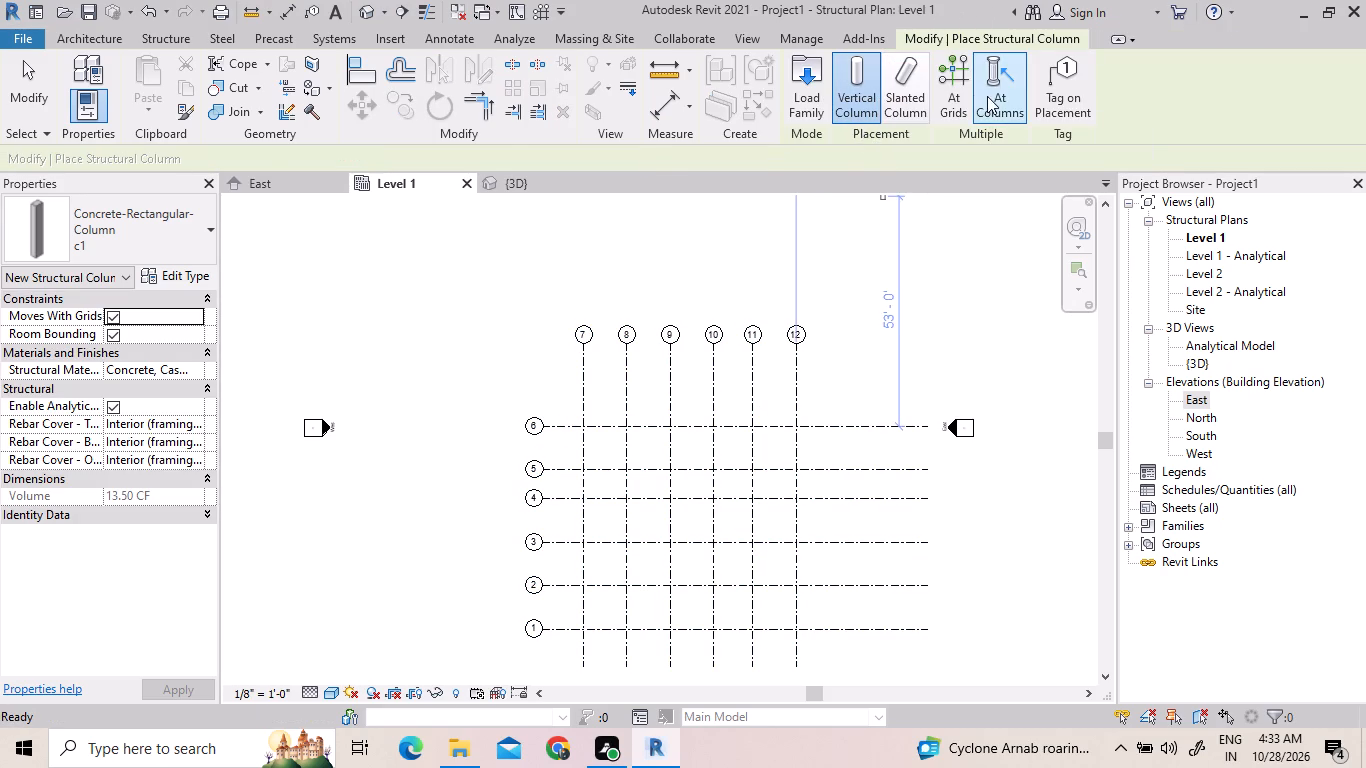
pyautogui.click(961, 88)
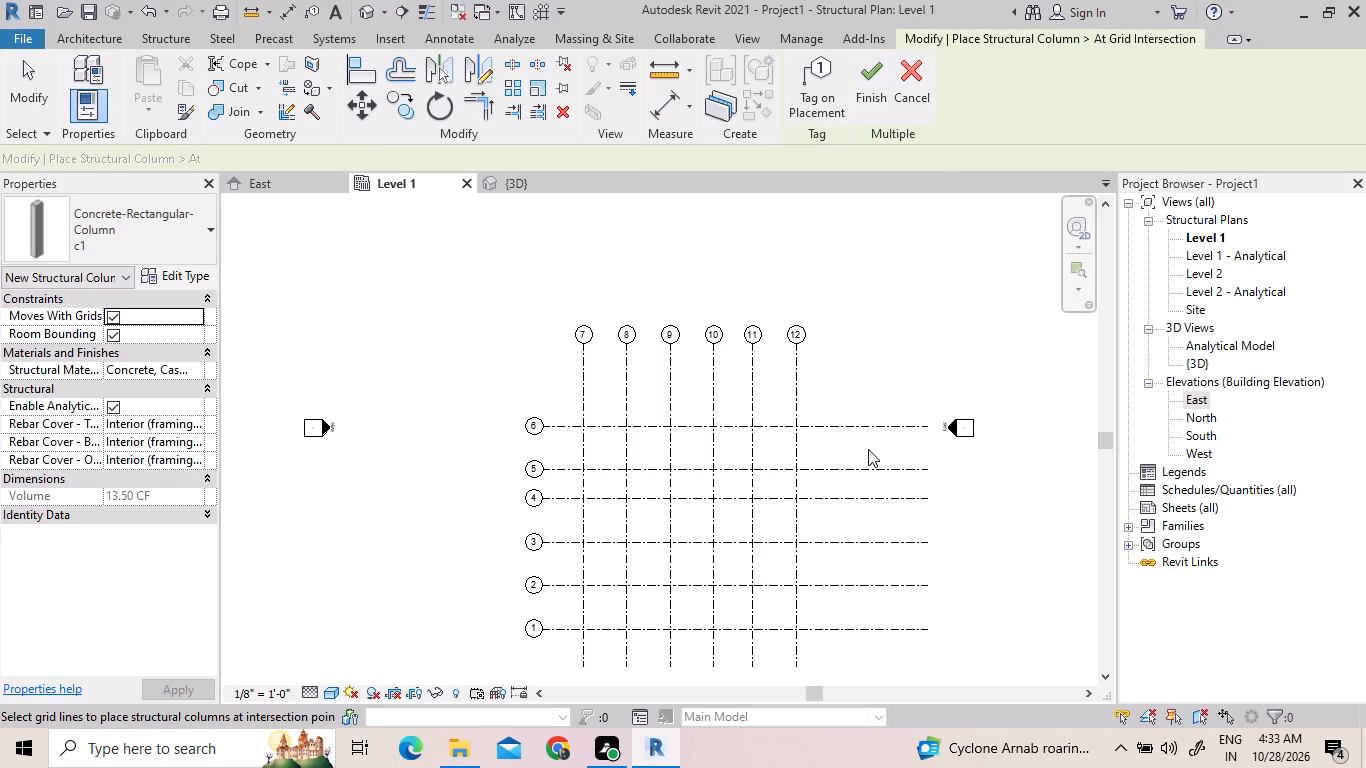
pyautogui.moveTo(834, 649); pyautogui.dragTo(587, 399)
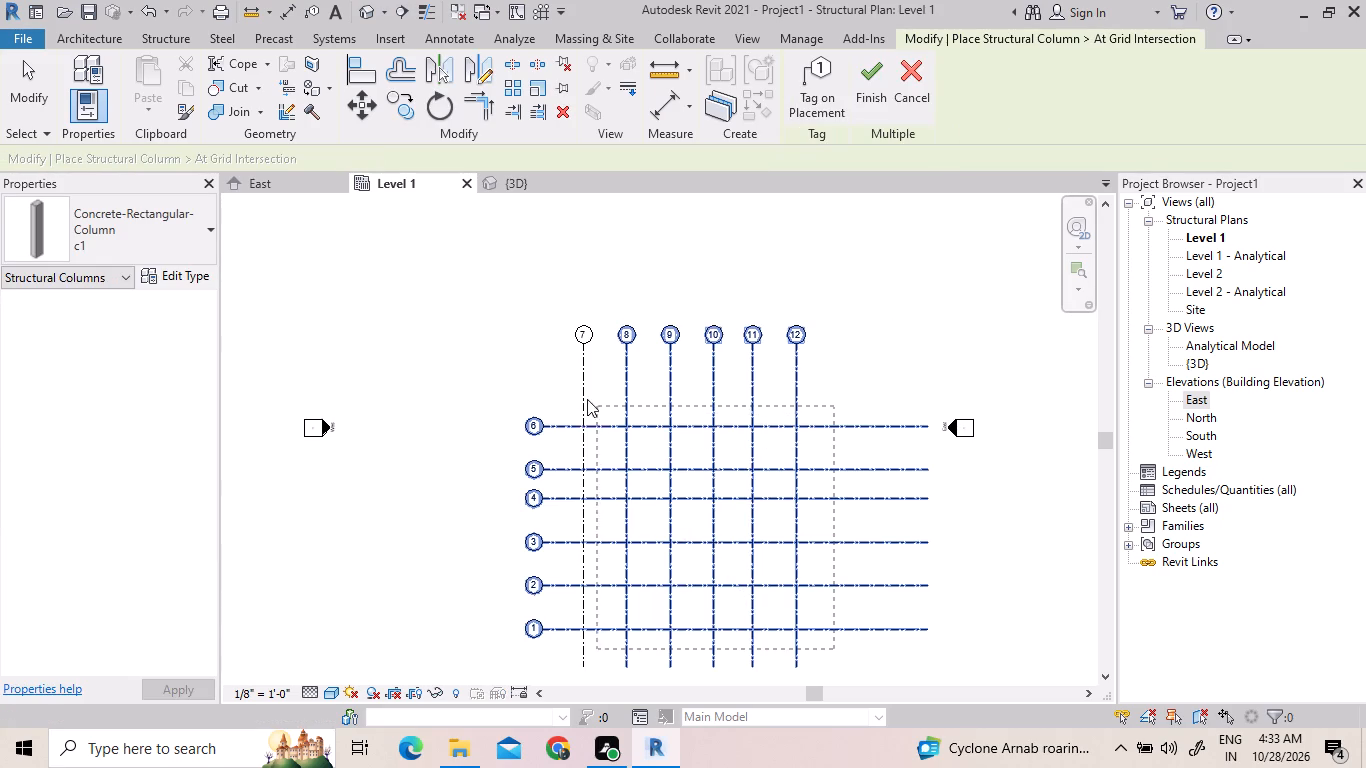
pyautogui.moveTo(587, 399); pyautogui.dragTo(554, 411)
pyautogui.click(869, 80)
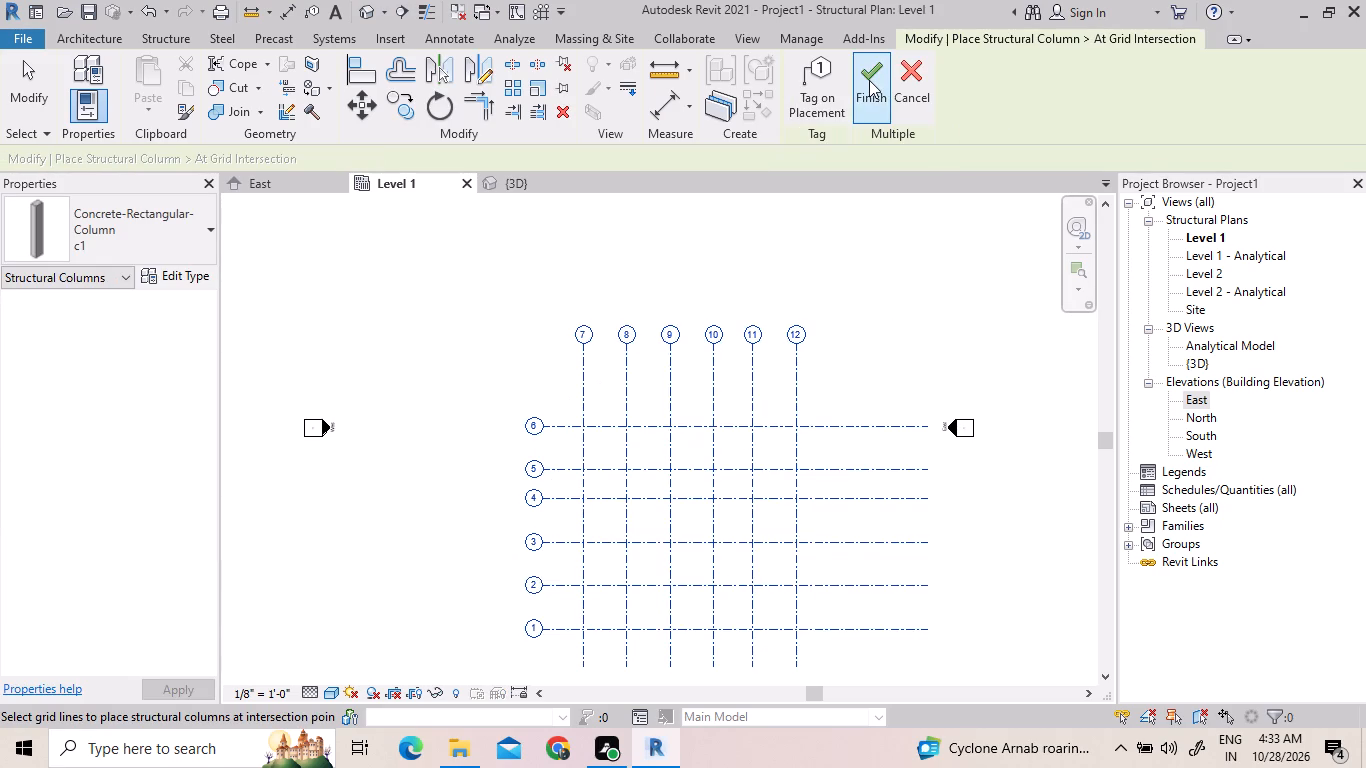
# Place a single c1 vertical column at the intersection of grids 7 and 1.
pyautogui.scroll(4, 702, 454)
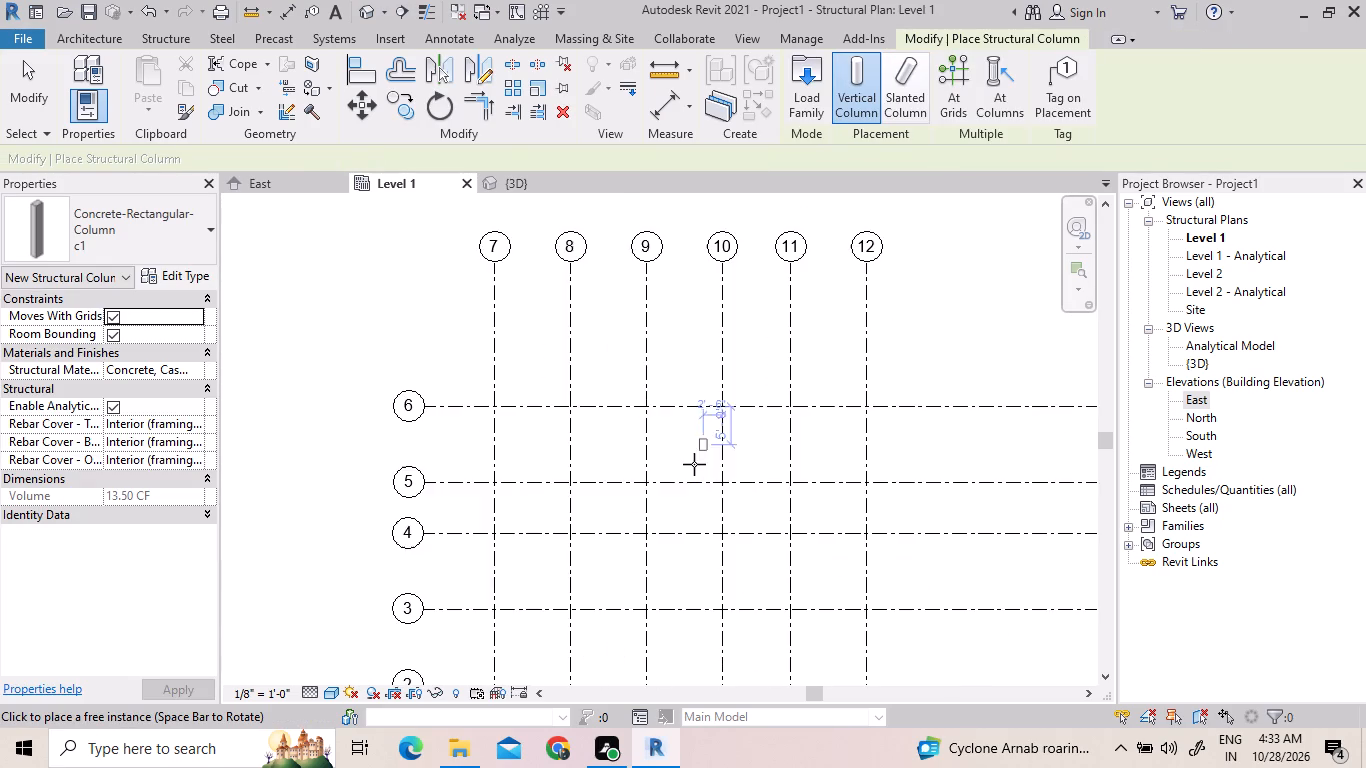
pyautogui.scroll(3, 692, 466)
pyautogui.scroll(-3, 452, 297)
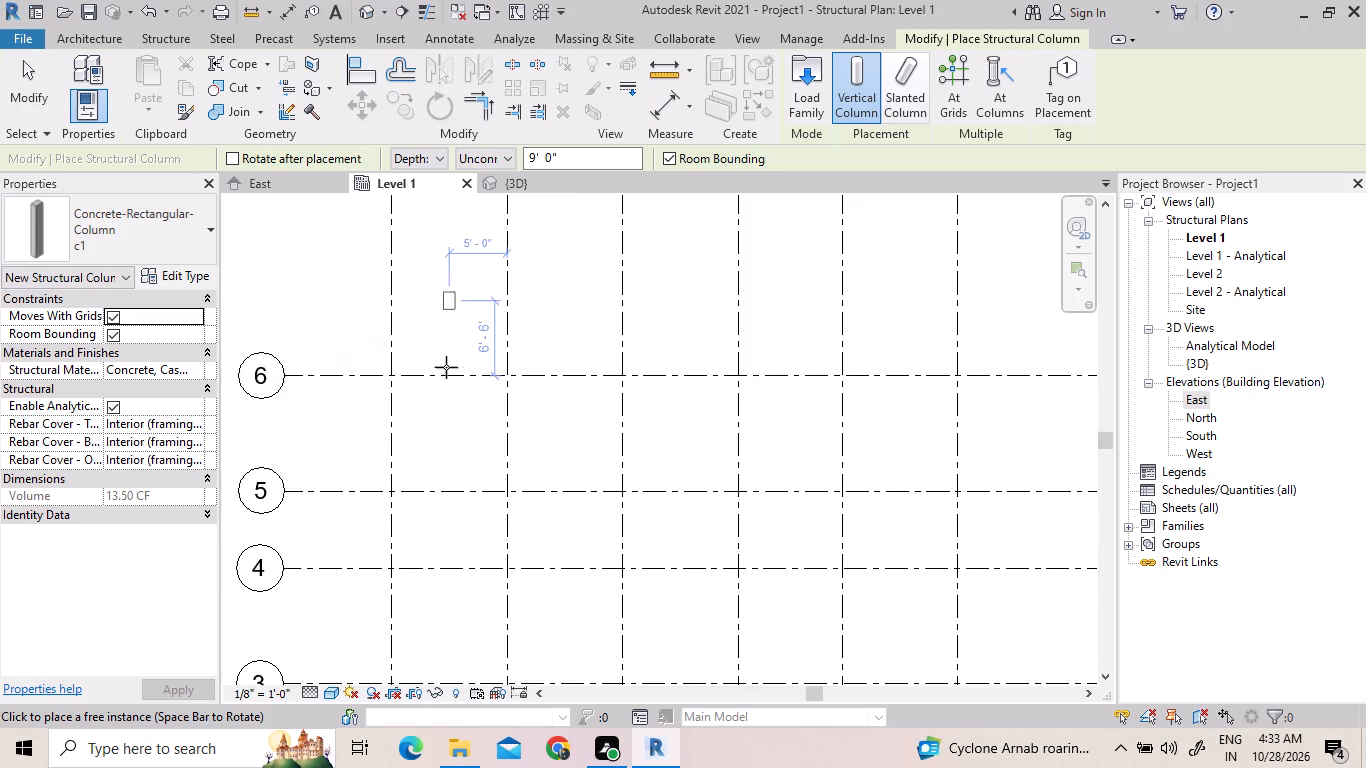
pyautogui.scroll(-3, 463, 408)
pyautogui.scroll(4, 453, 633)
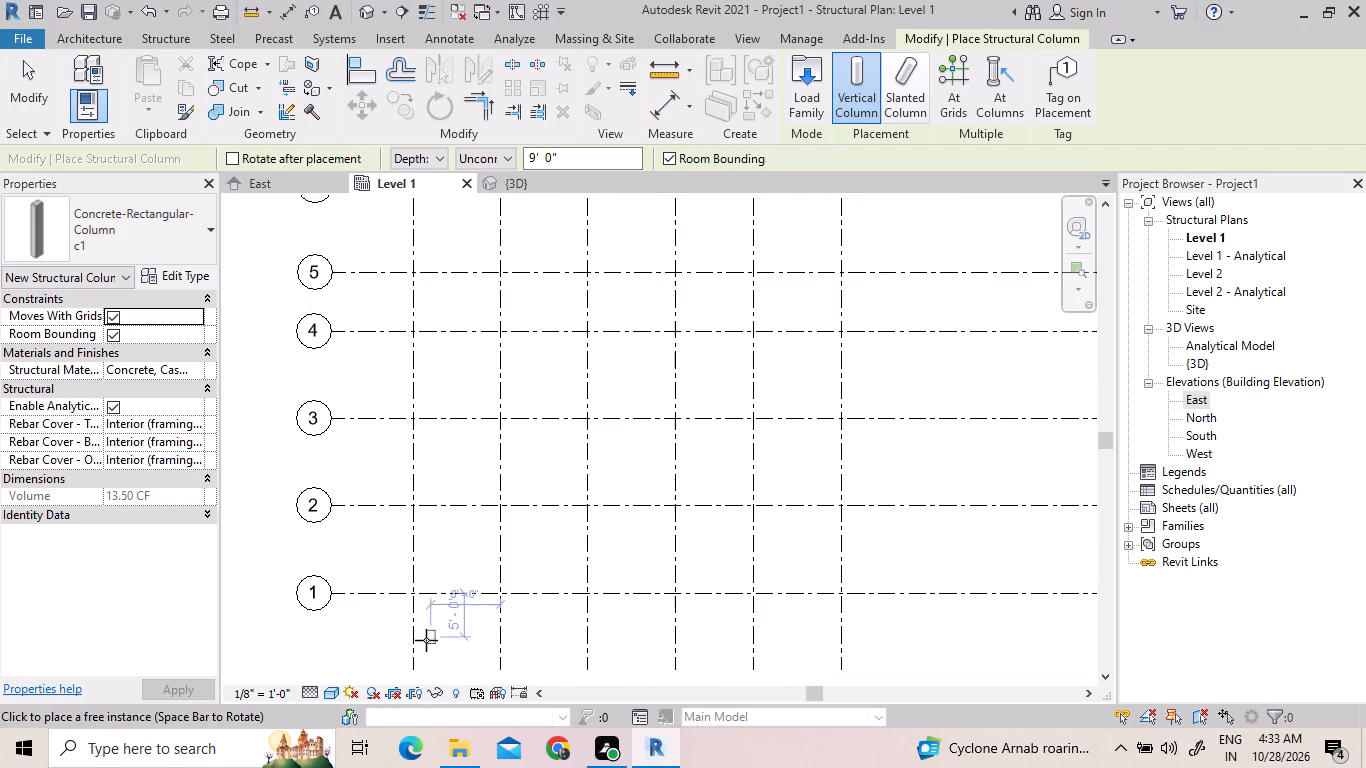
pyautogui.scroll(4, 421, 588)
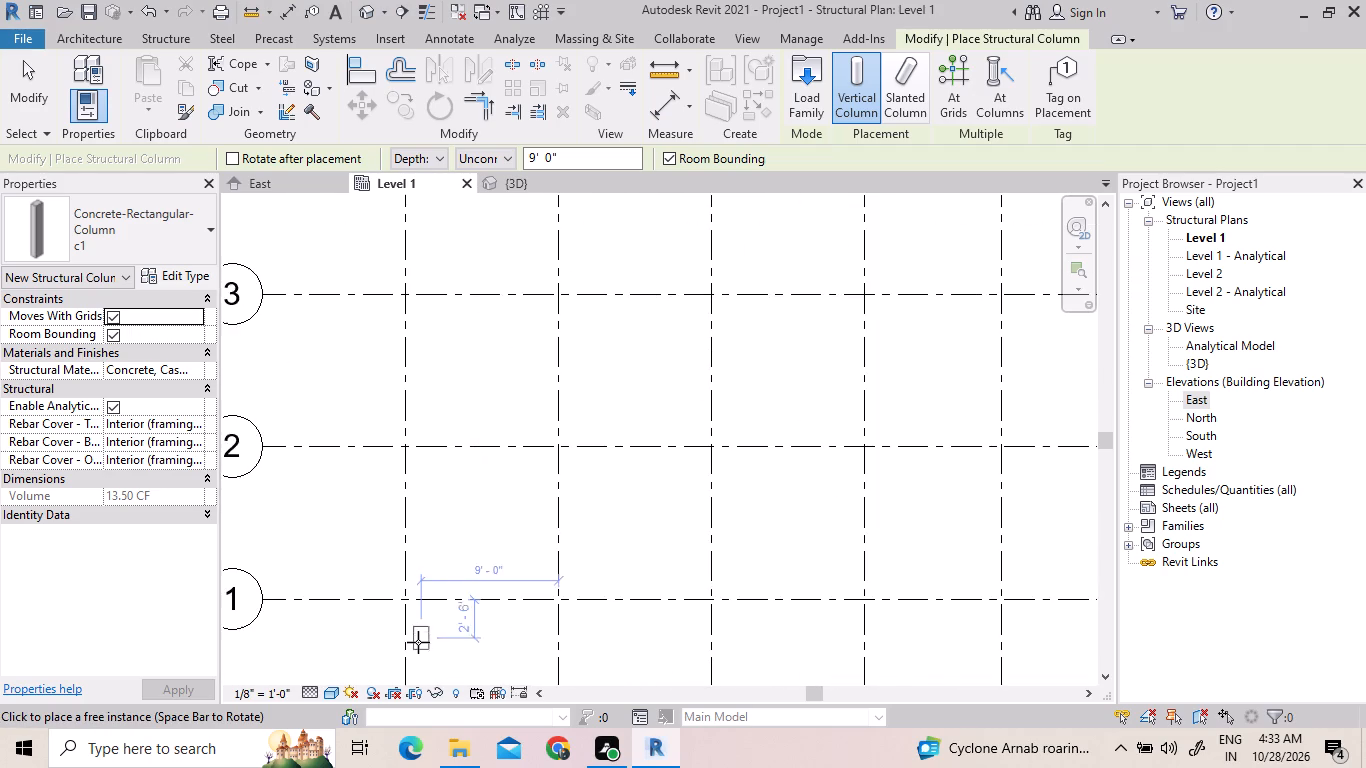
pyautogui.scroll(1, 418, 640)
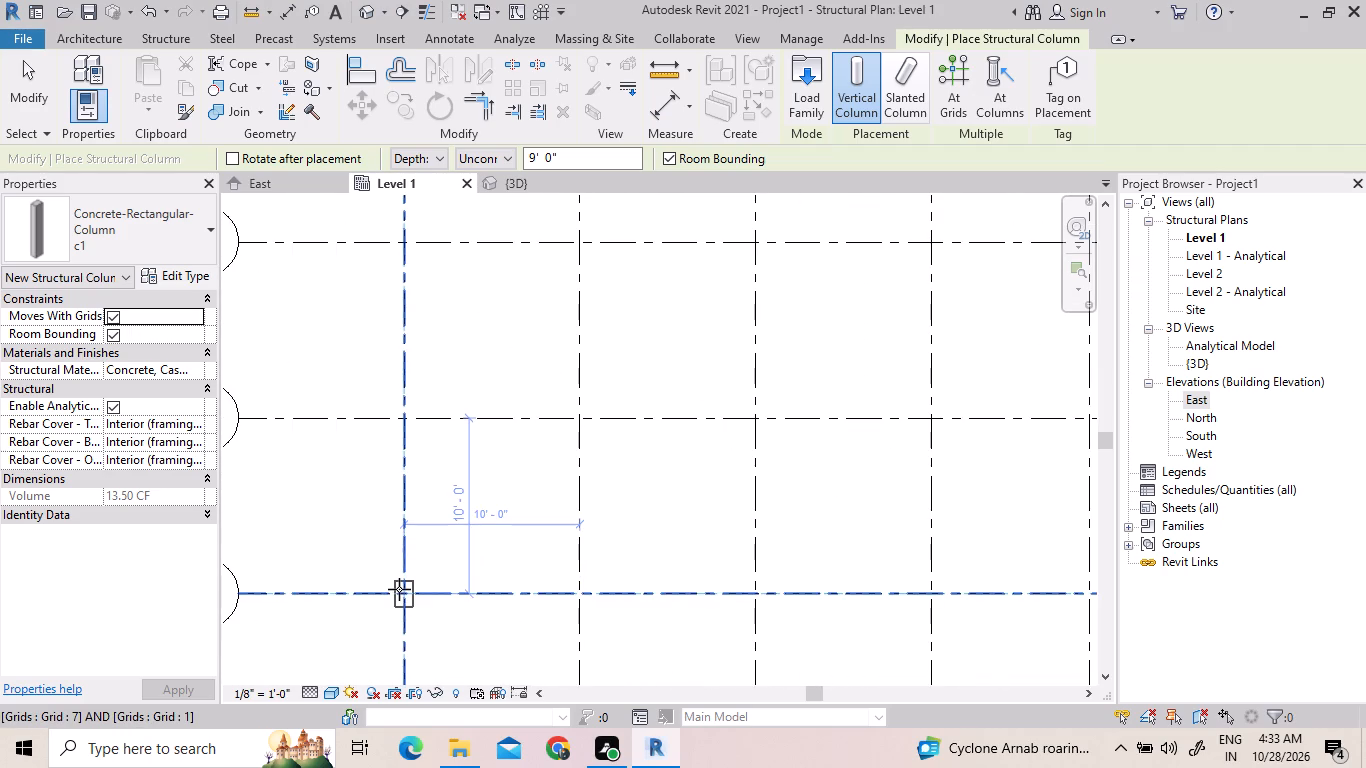
pyautogui.click(401, 589)
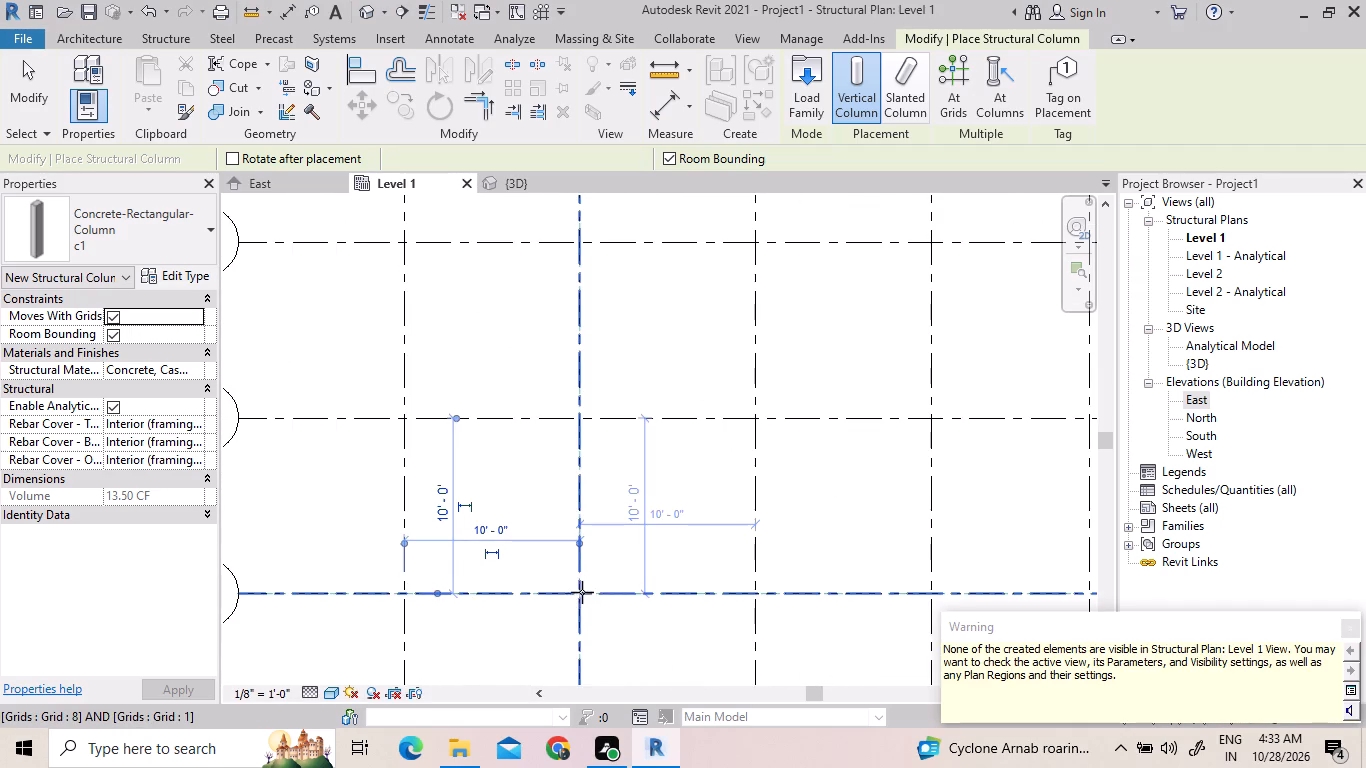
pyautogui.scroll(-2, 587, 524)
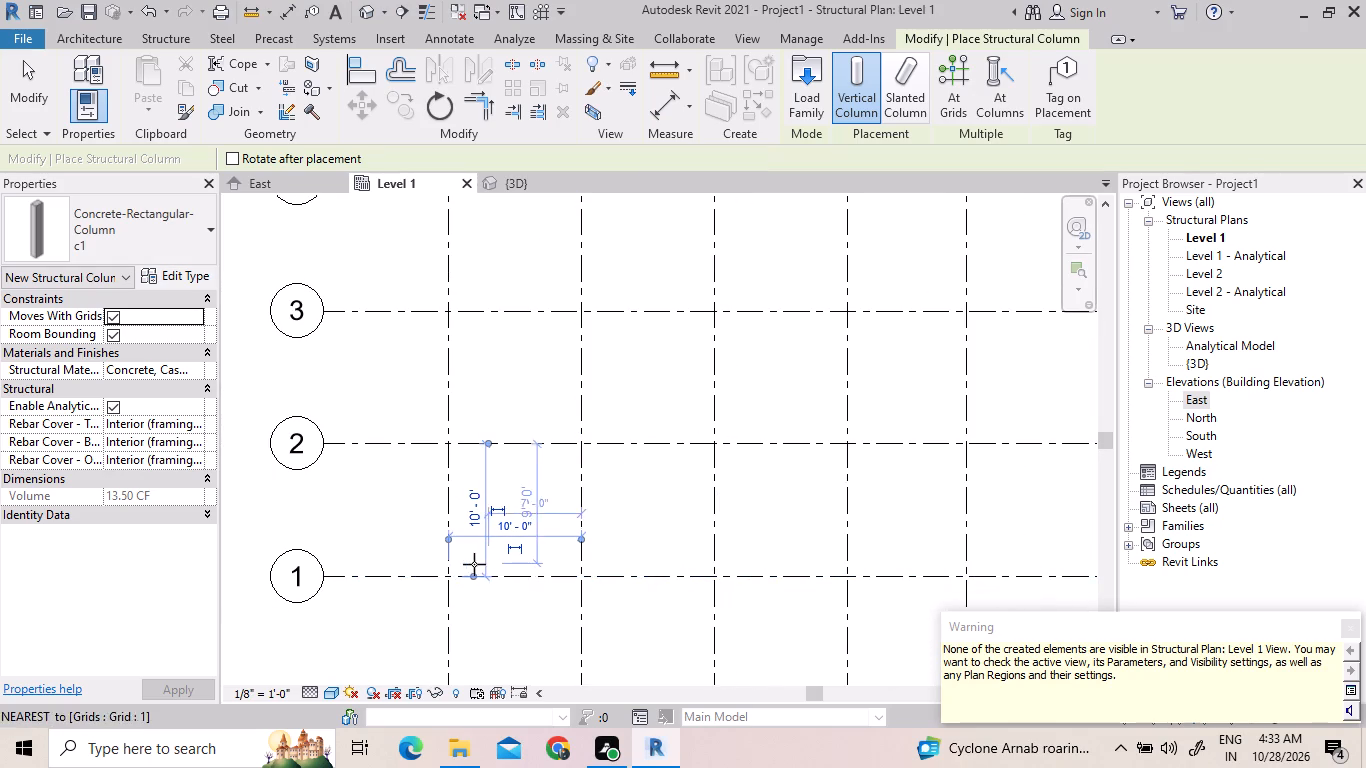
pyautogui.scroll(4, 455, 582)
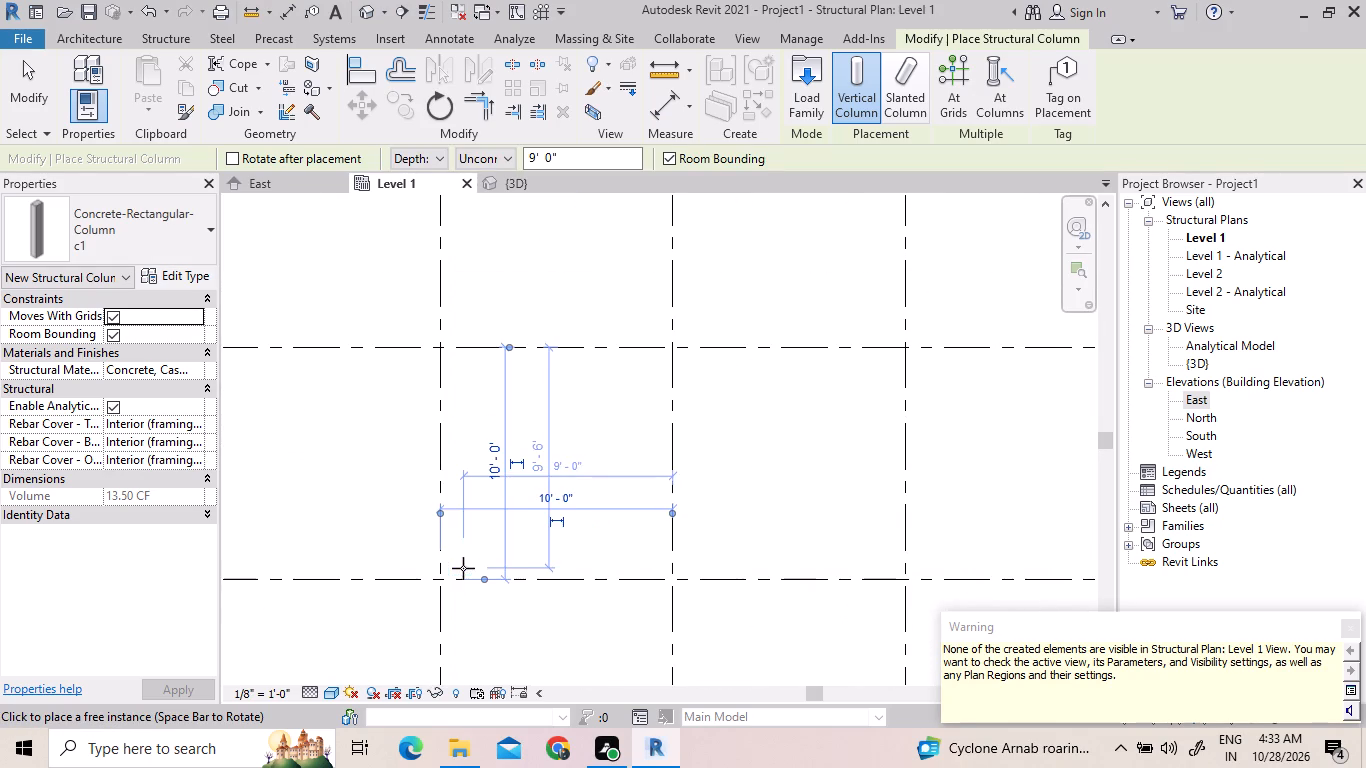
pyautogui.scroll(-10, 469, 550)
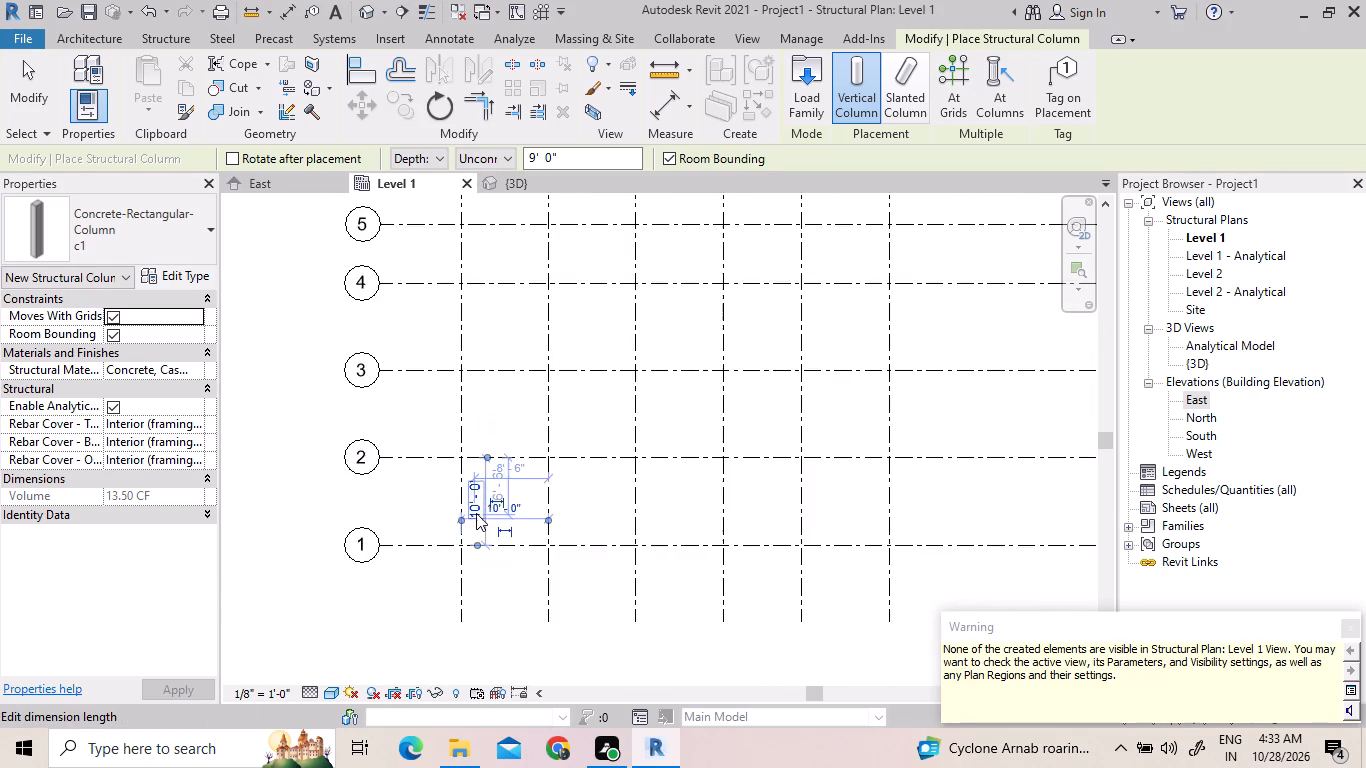
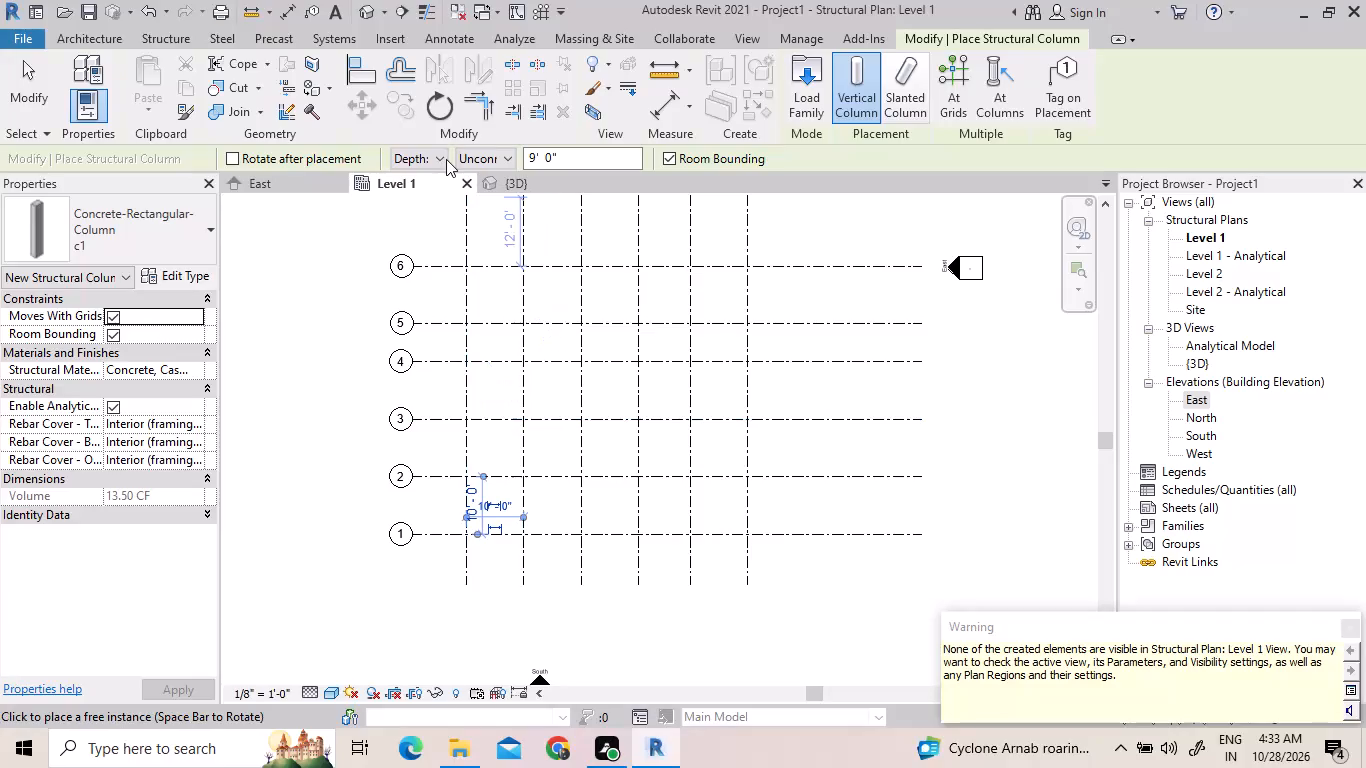
# Set the c1 structural column placement to Height instead of Depth.
pyautogui.click(446, 154)
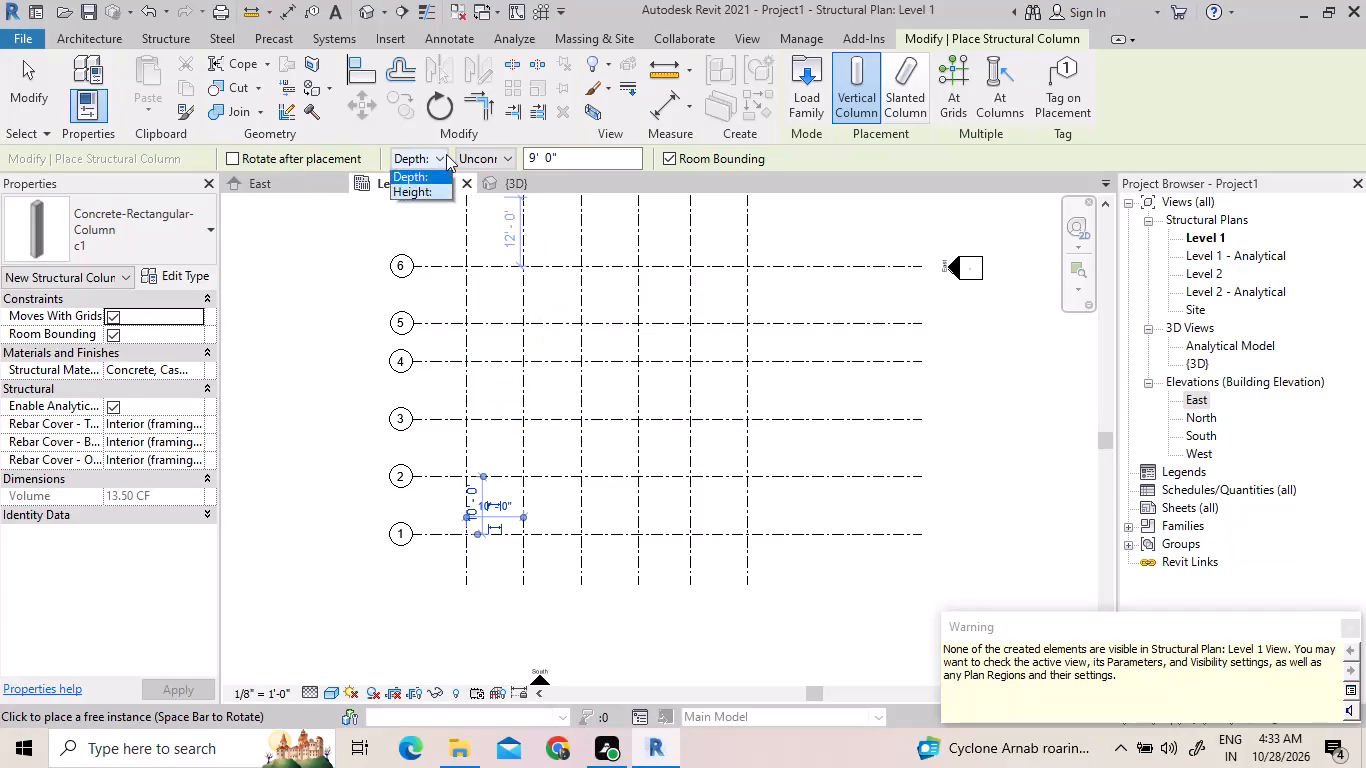
pyautogui.click(427, 196)
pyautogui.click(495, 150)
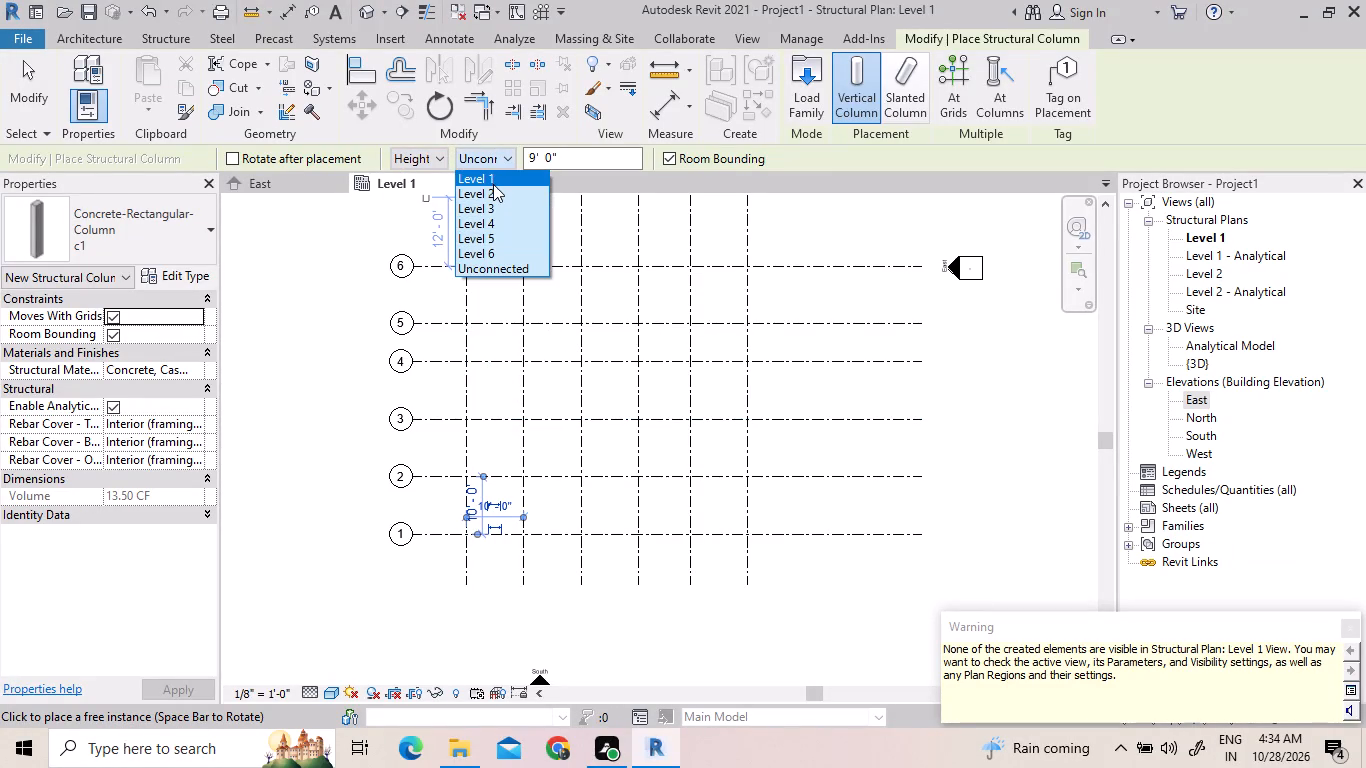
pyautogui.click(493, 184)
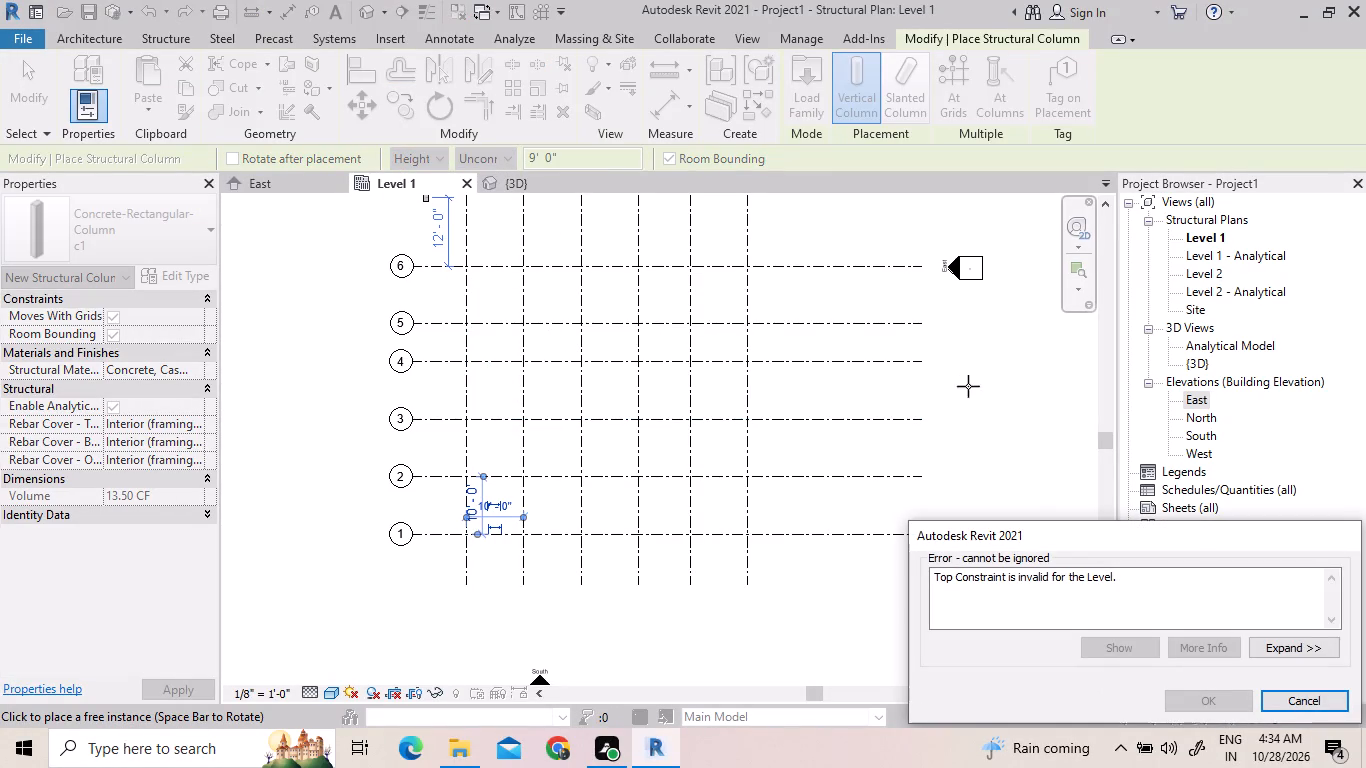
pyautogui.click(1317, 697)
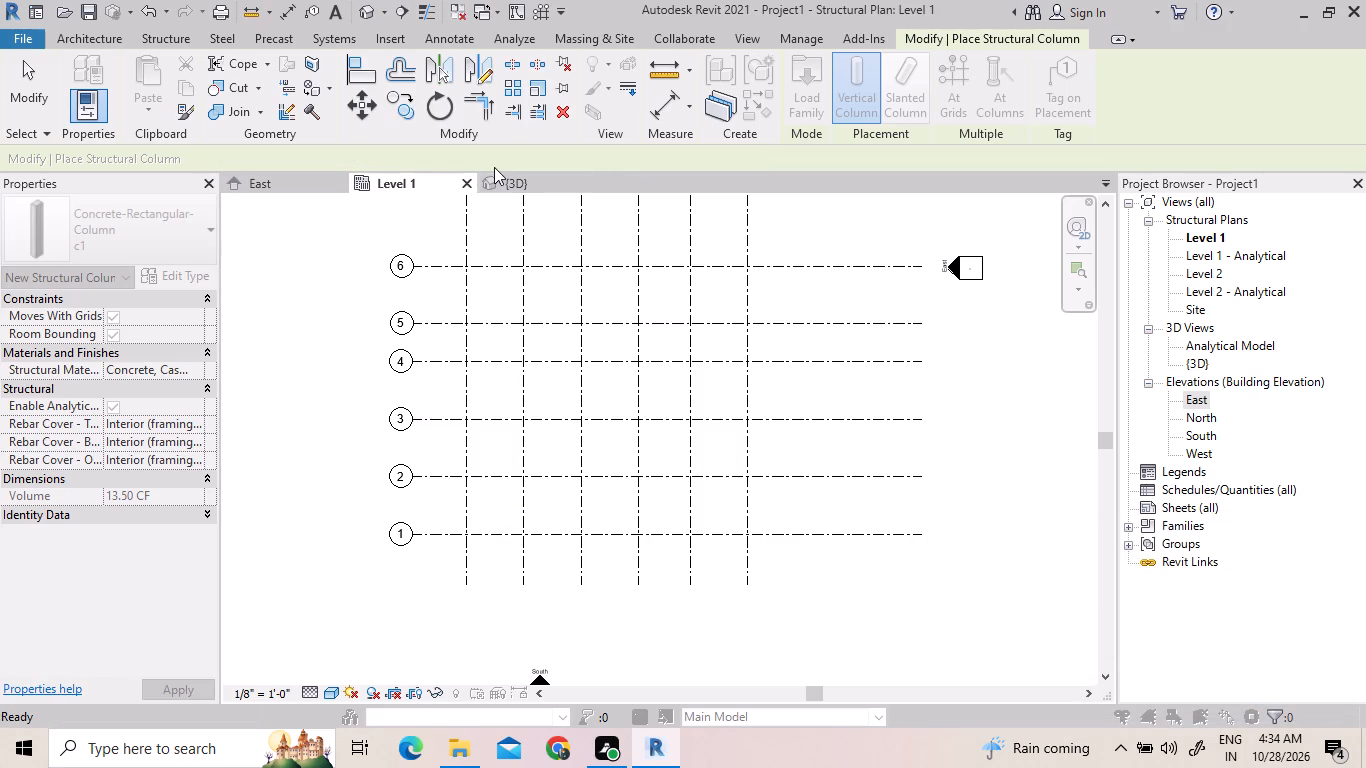
# Place vertical Concrete-Rectangular-Column c1 columns at all intersections of grids 1–6 with grids 7–12, using At Grids.
pyautogui.click(846, 92)
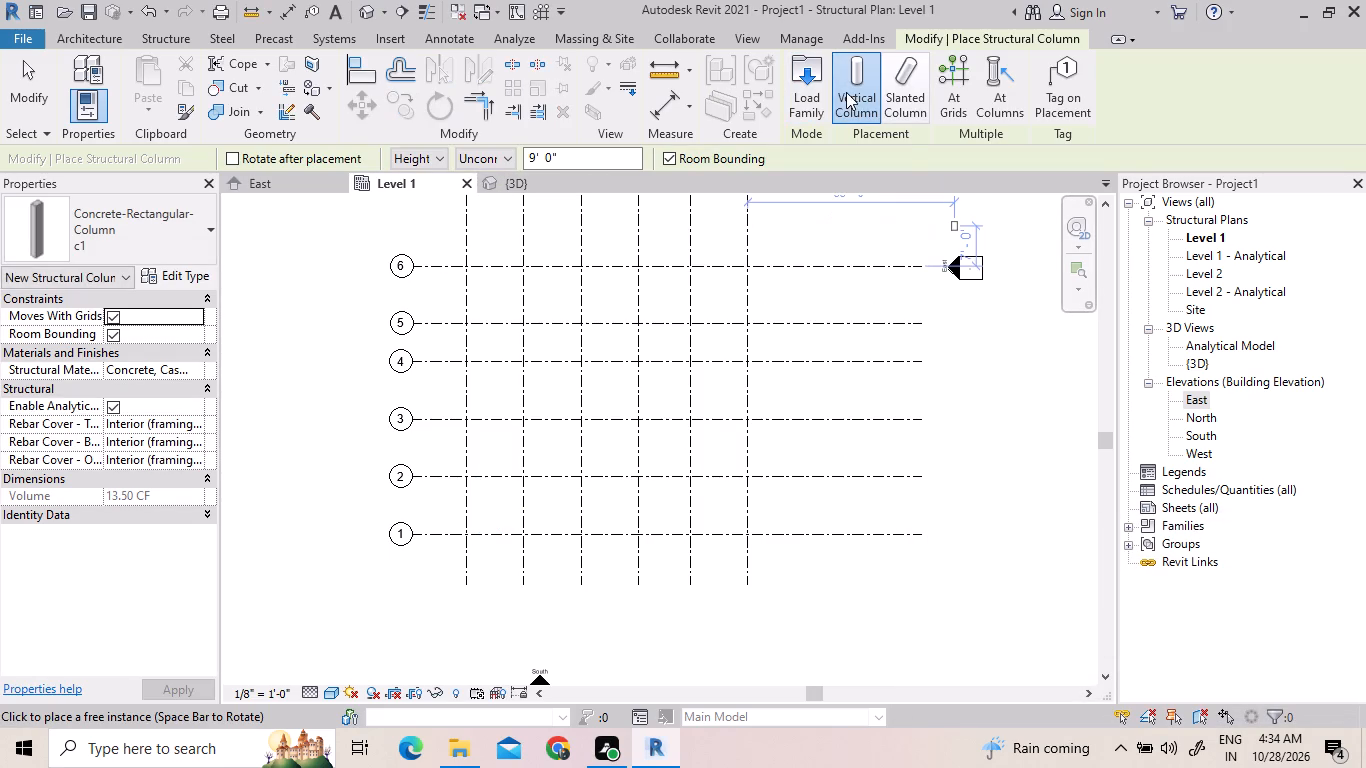
pyautogui.click(954, 61)
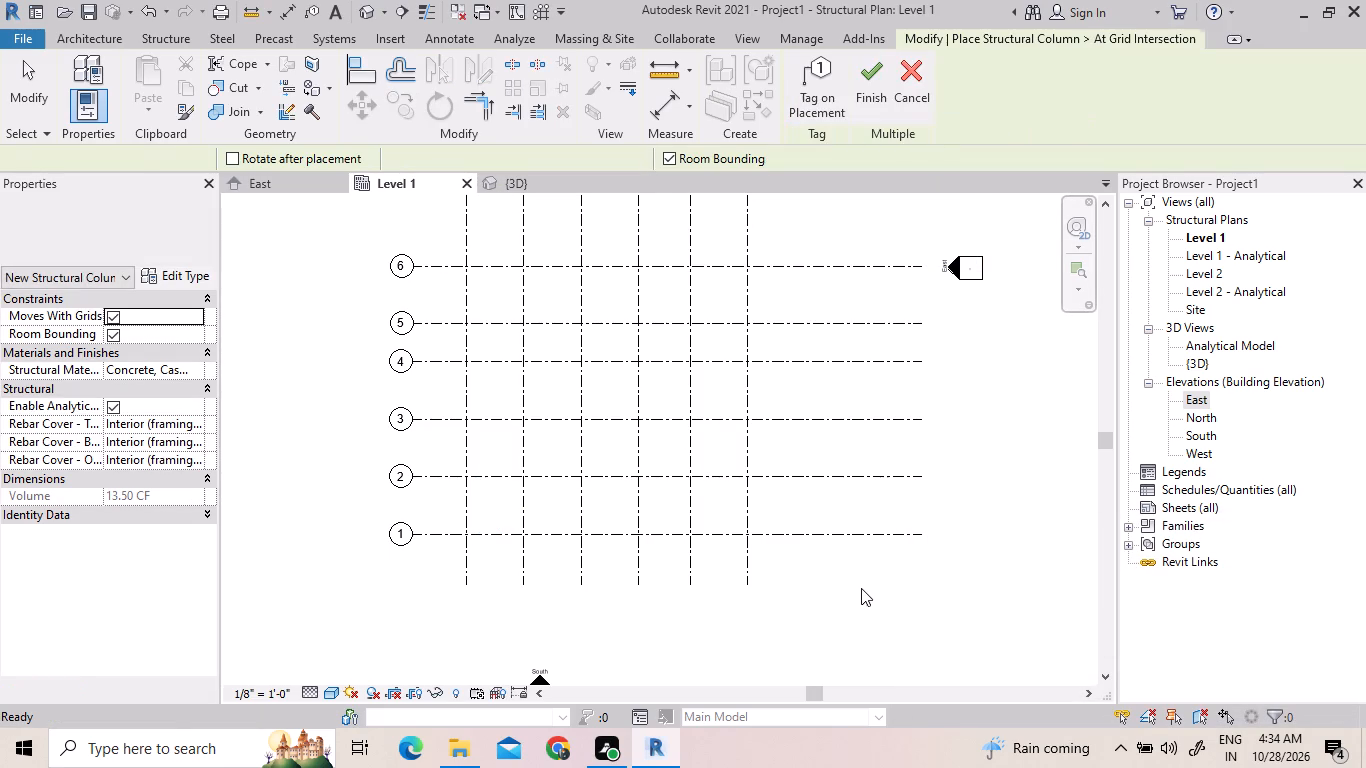
pyautogui.moveTo(861, 587); pyautogui.dragTo(450, 236)
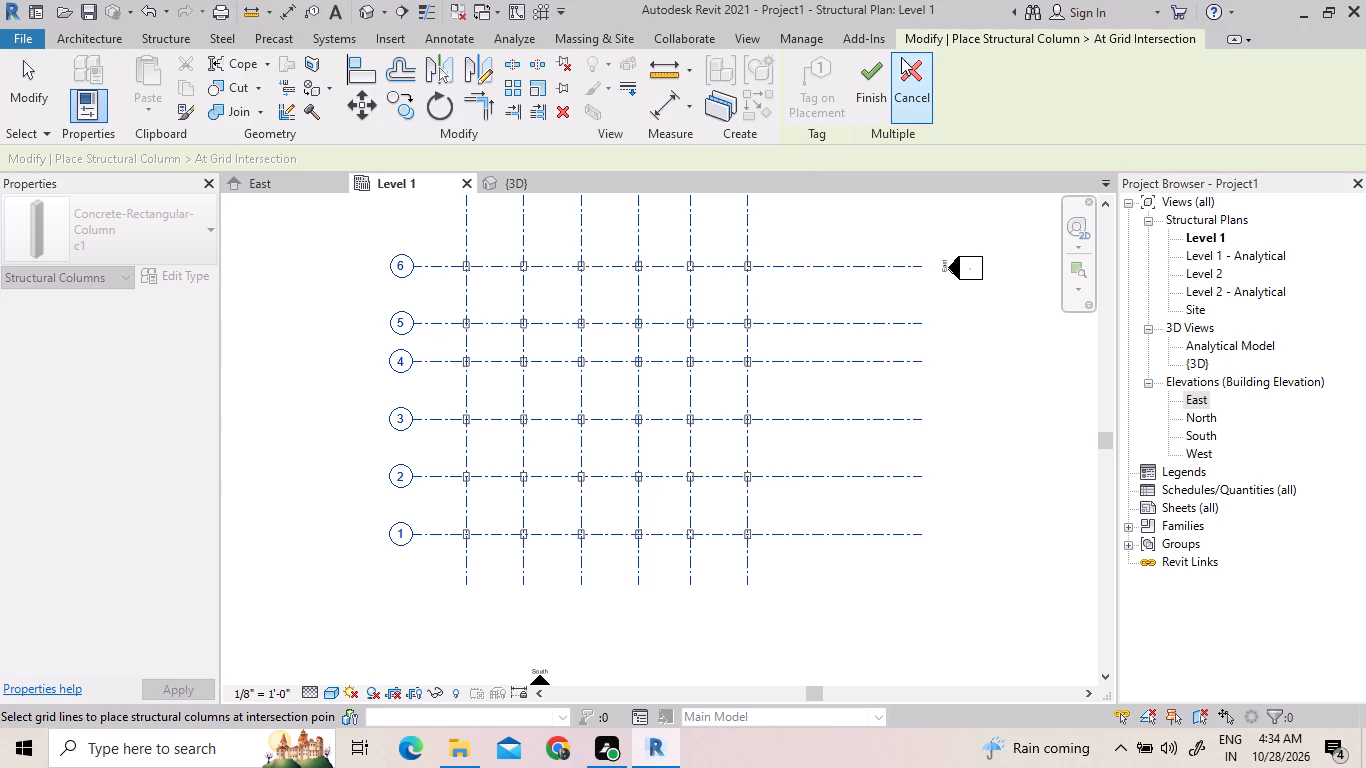
pyautogui.click(886, 63)
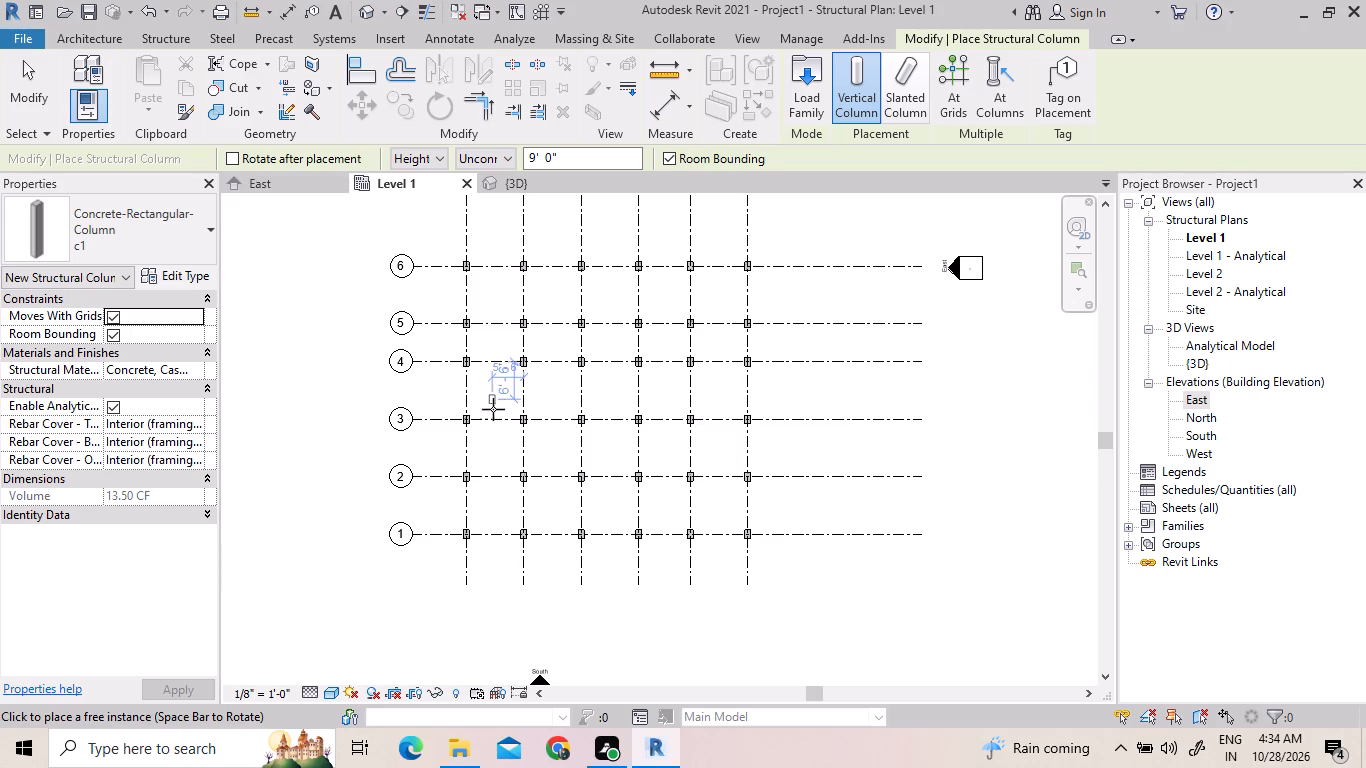
# Place a single c1 vertical column at the intersection of grids 7 and 1.
pyautogui.scroll(4, 490, 459)
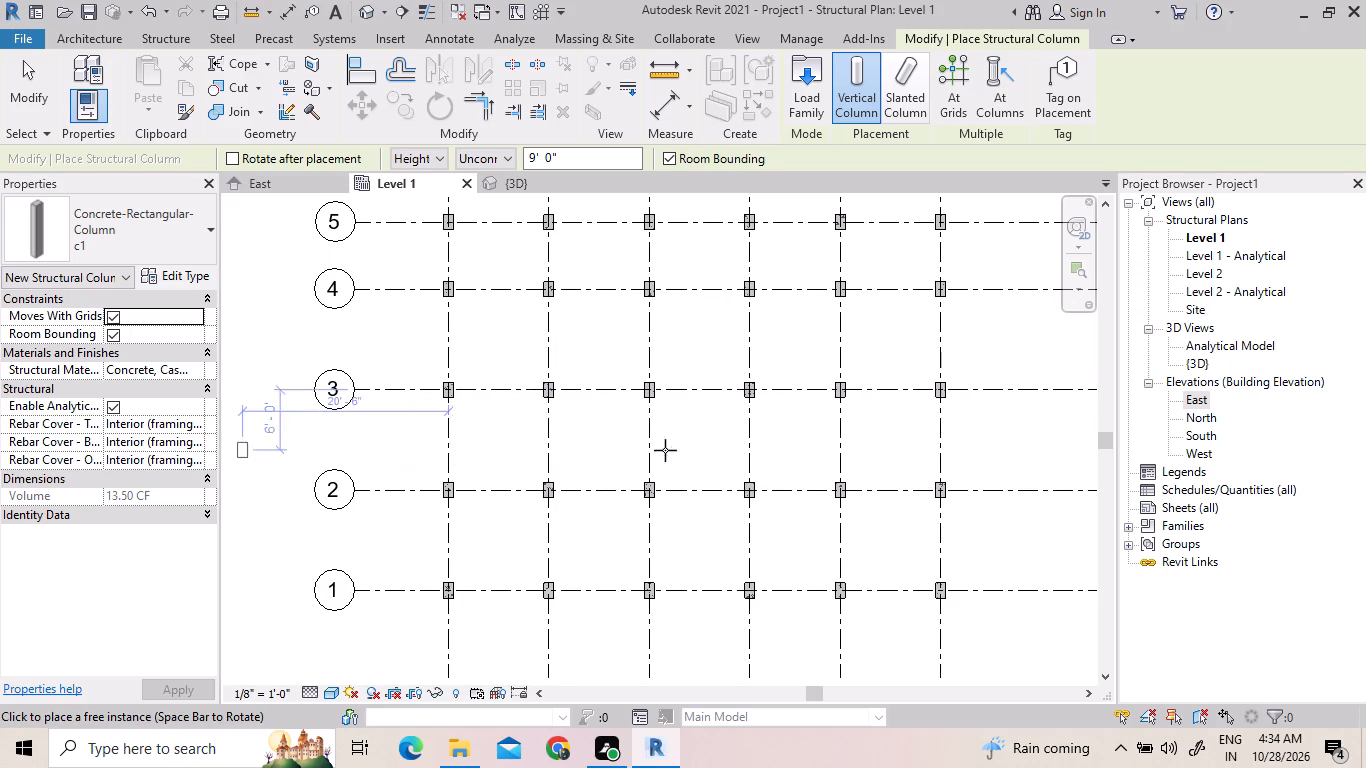
pyautogui.scroll(-3, 704, 441)
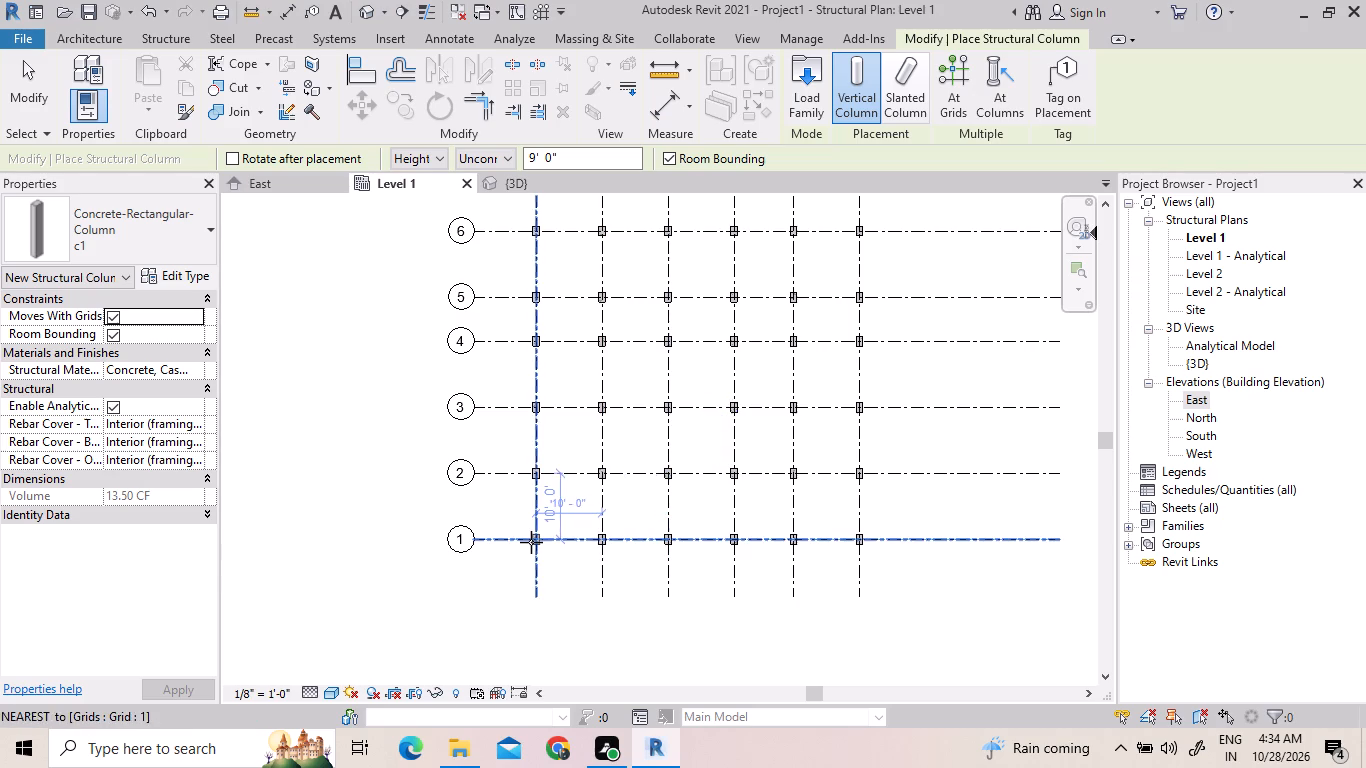
pyautogui.scroll(8, 531, 542)
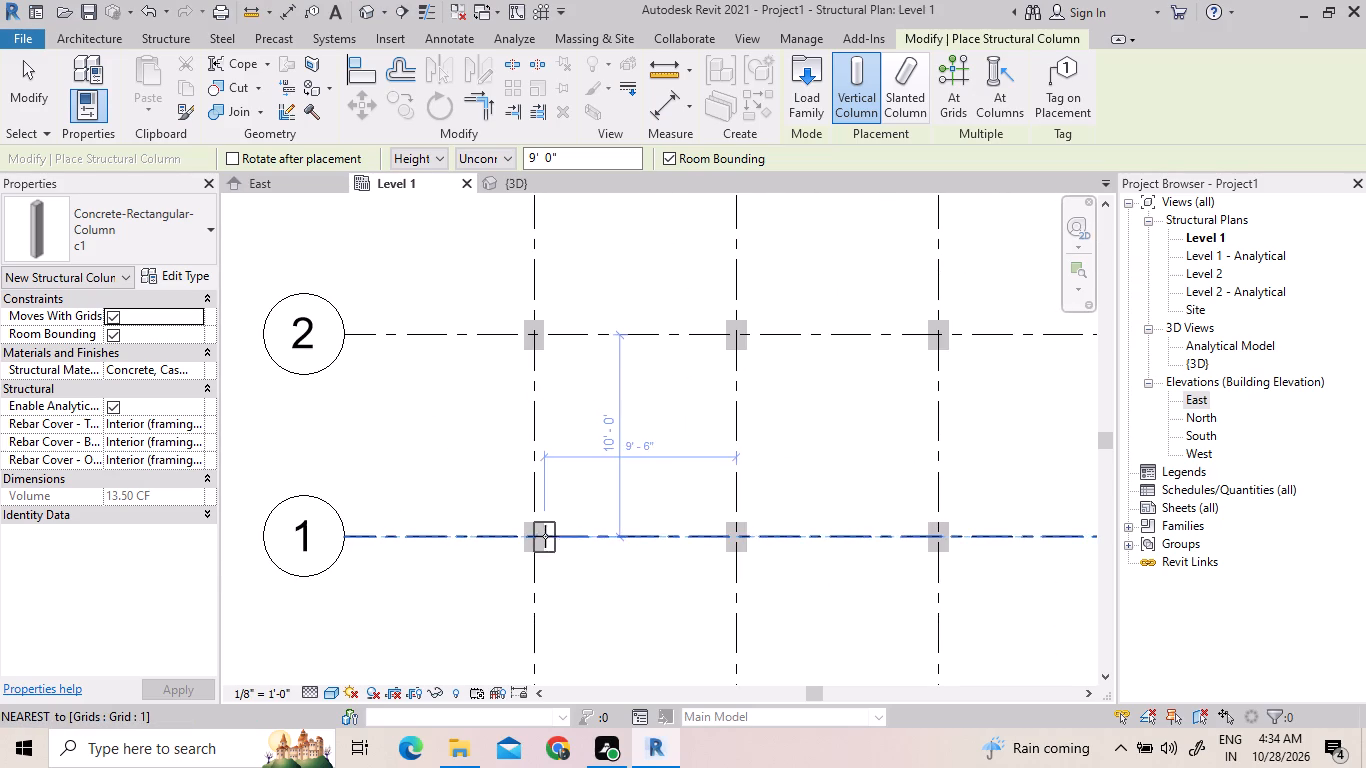
pyautogui.click(534, 540)
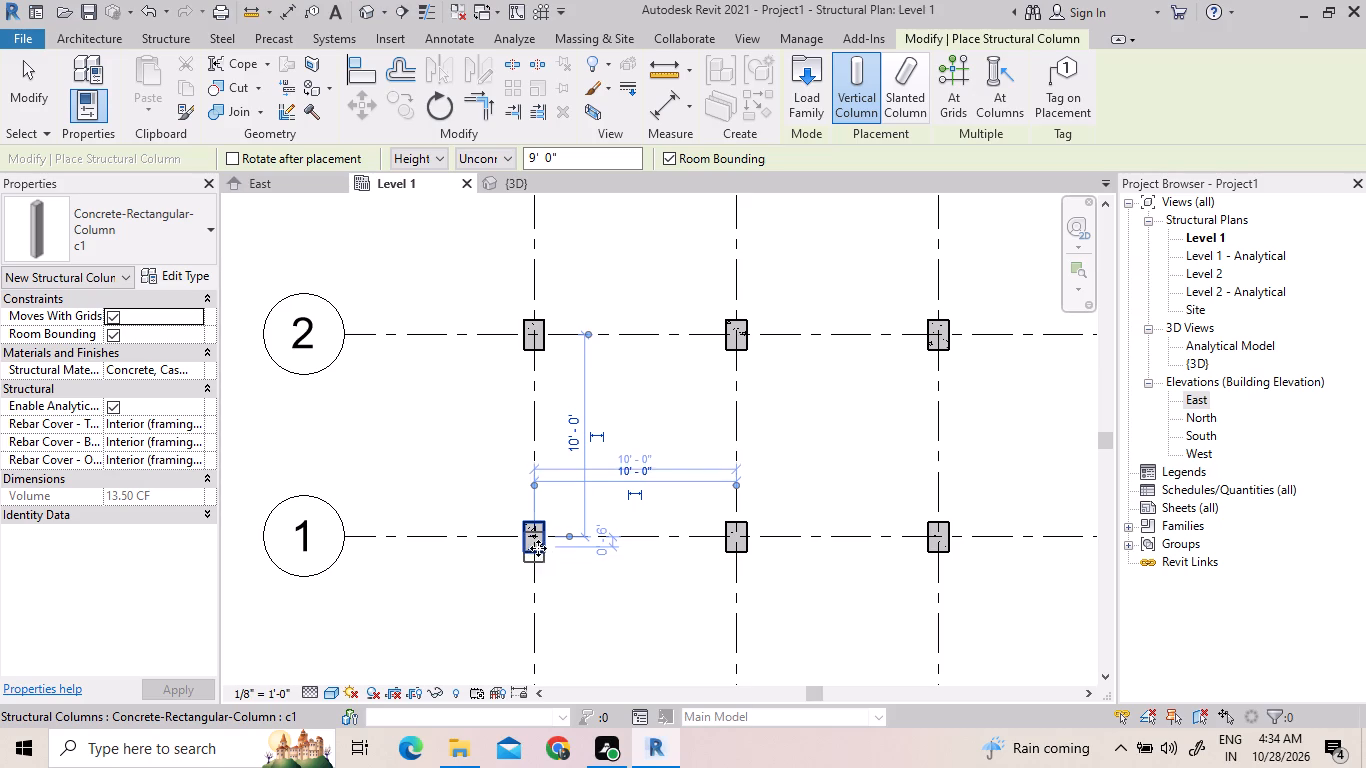
# Set the Level 1 plan's detail level to Fine, try the Realistic visual style, and switch it to Shaded.
pyautogui.click(308, 687)
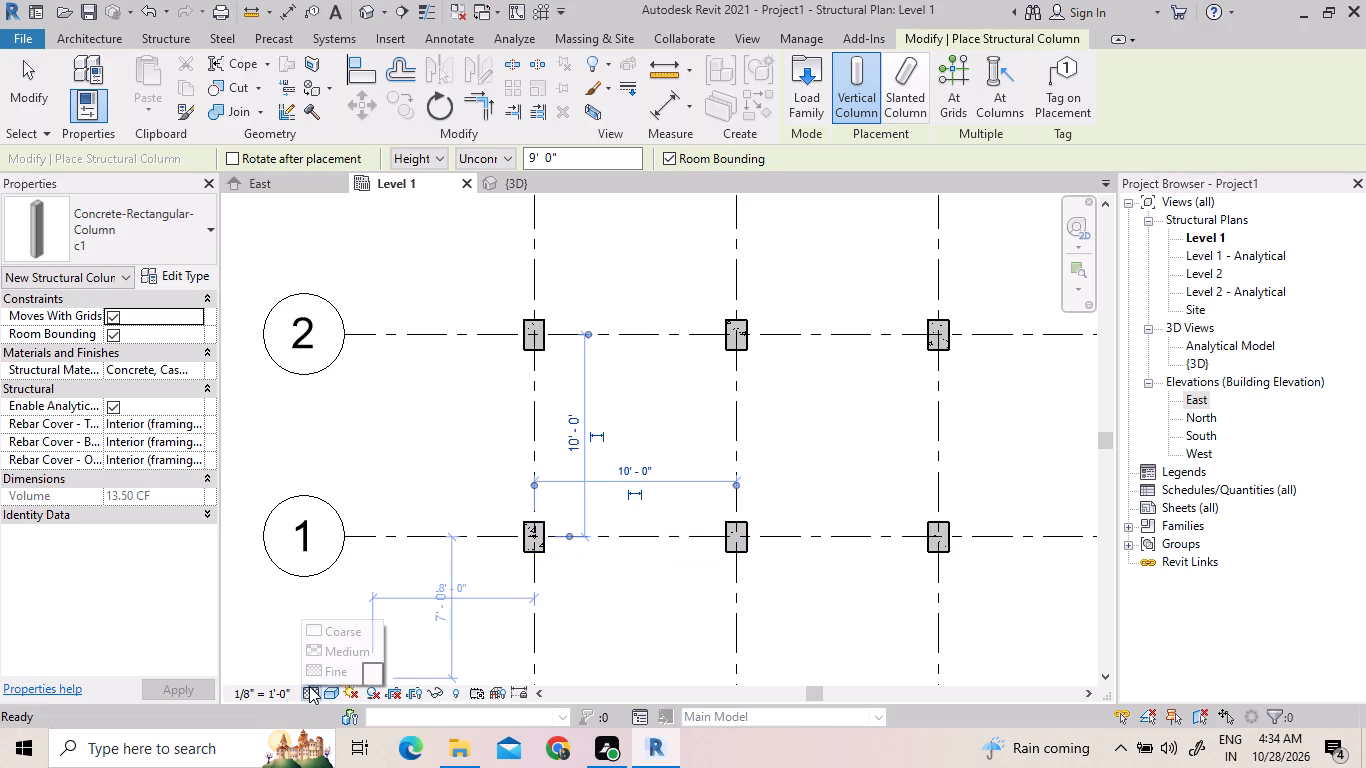
pyautogui.click(326, 670)
pyautogui.click(326, 689)
pyautogui.click(339, 677)
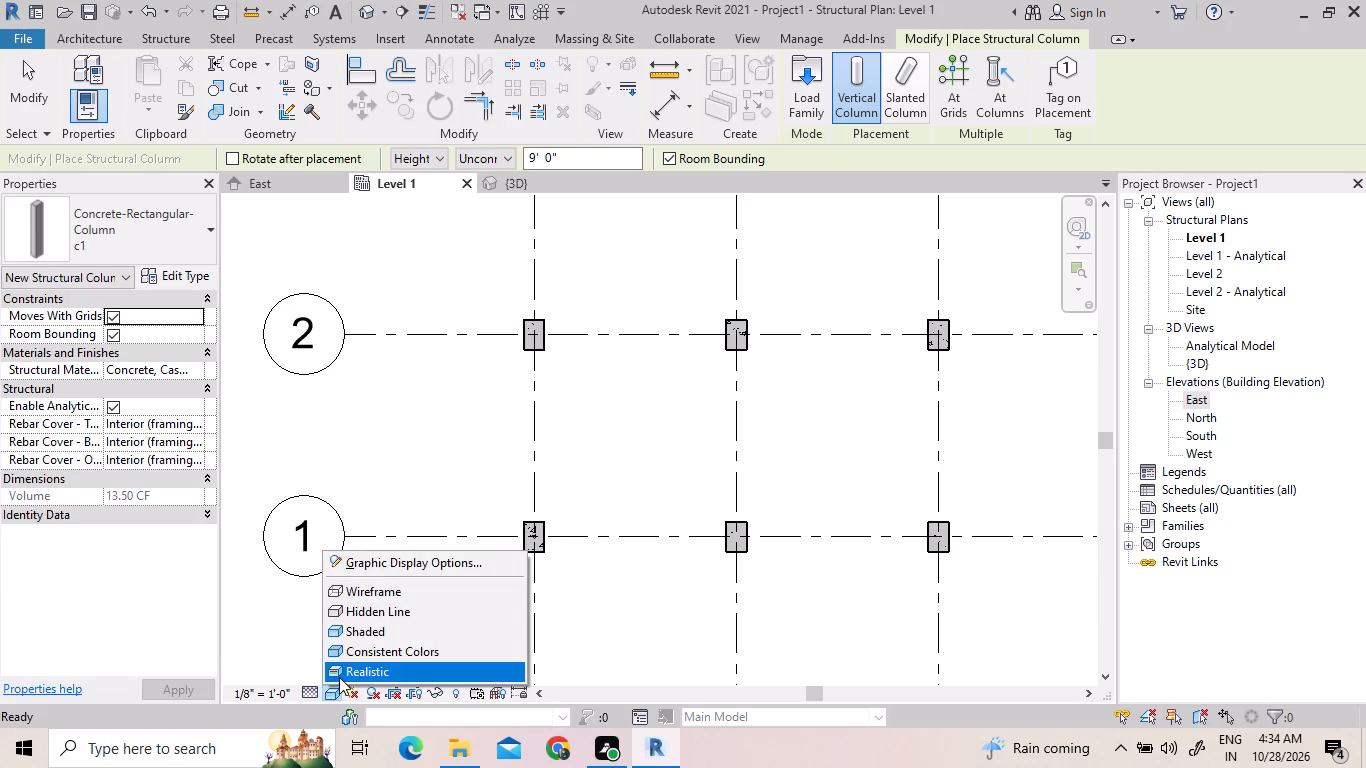
pyautogui.click(330, 692)
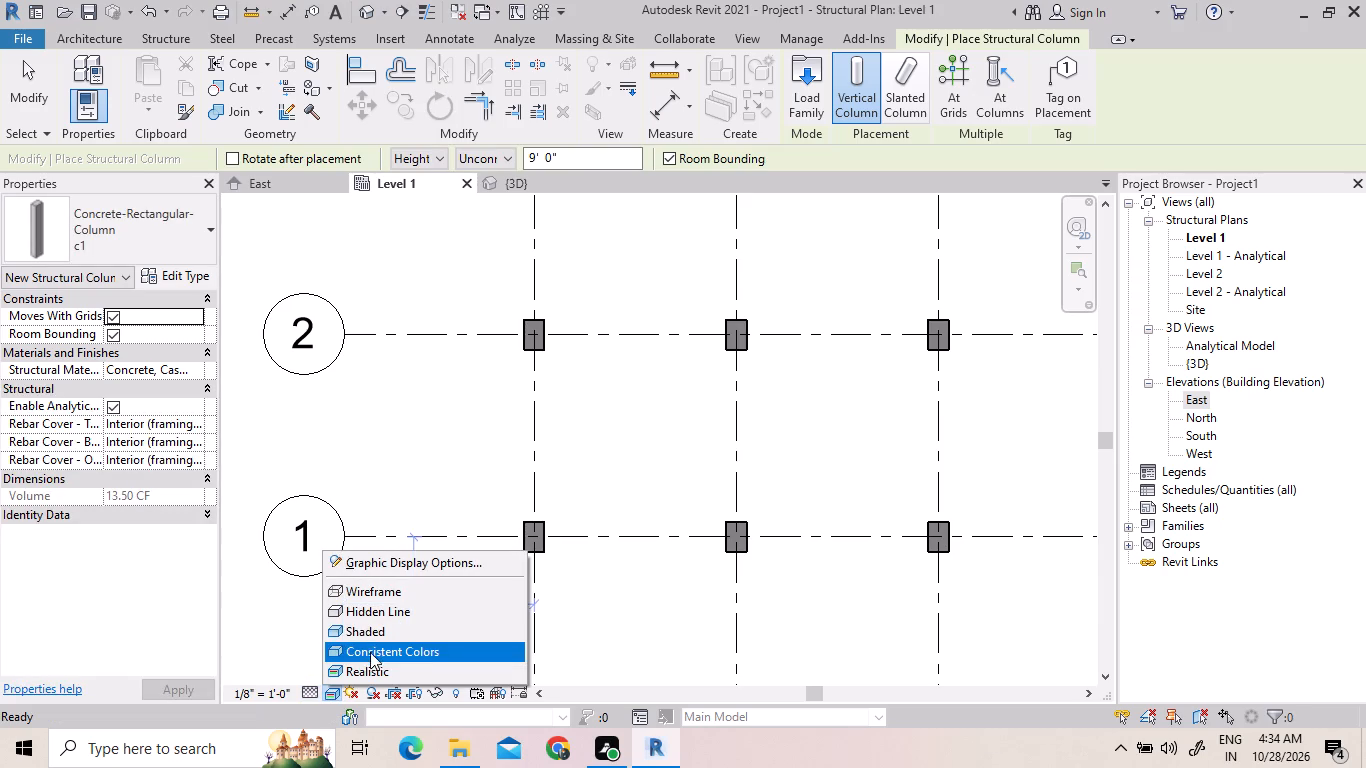
pyautogui.click(399, 626)
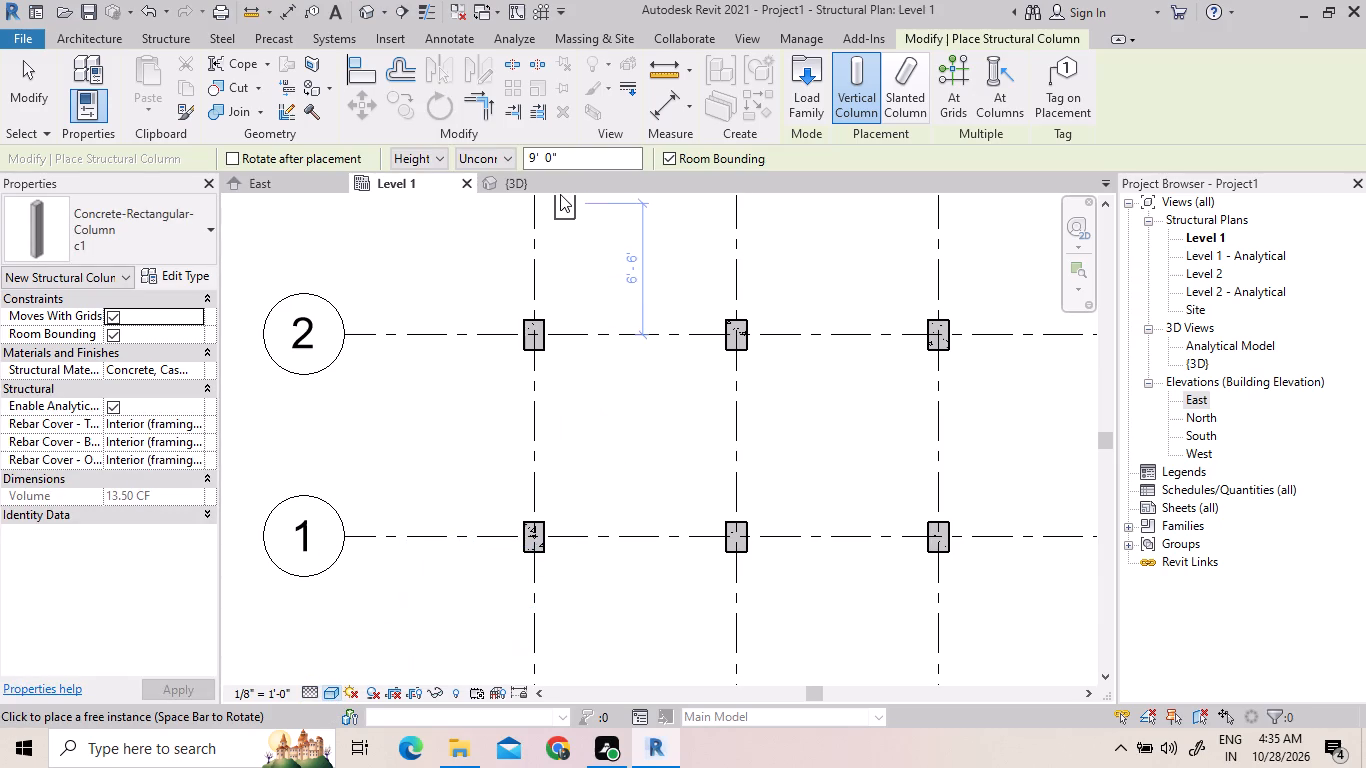
# Switch to the {3D} view and set its visual style to Shaded.
pyautogui.click(485, 154)
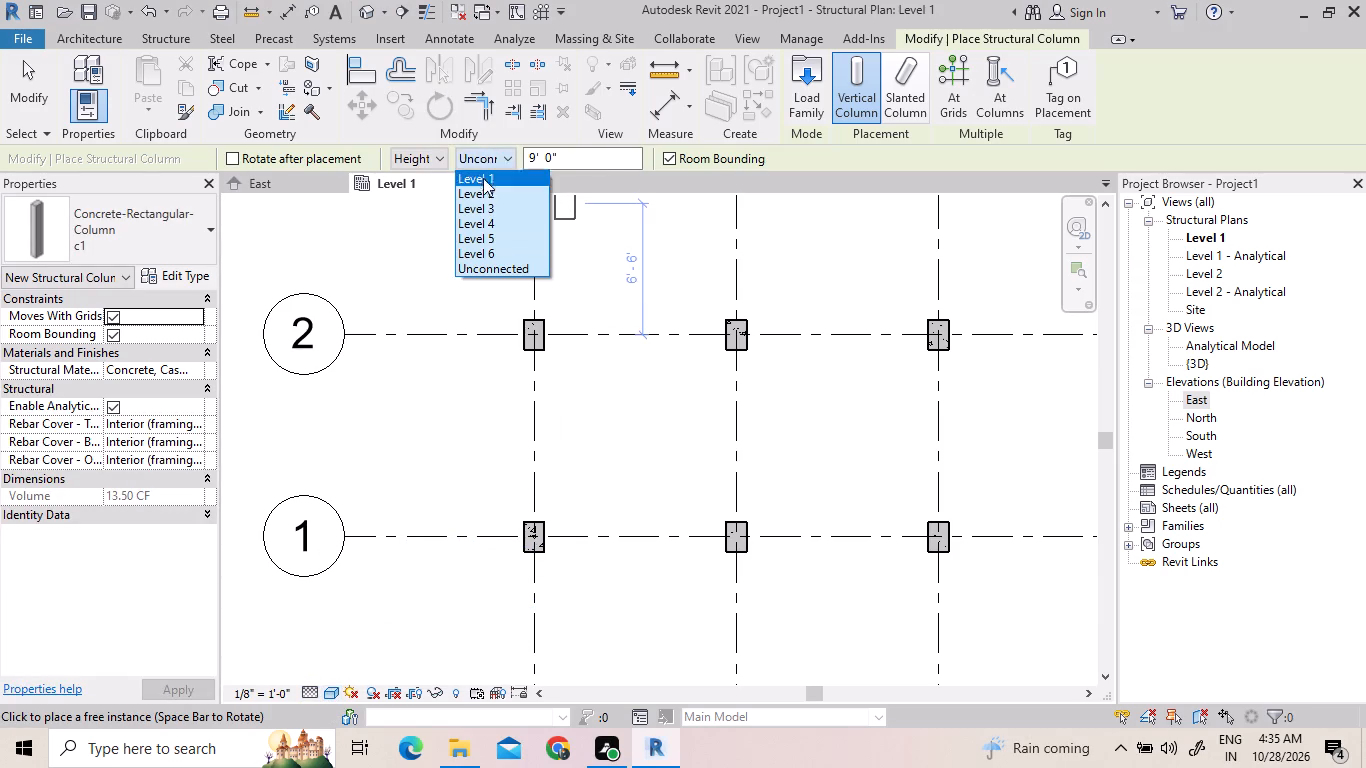
pyautogui.click(480, 187)
pyautogui.click(495, 179)
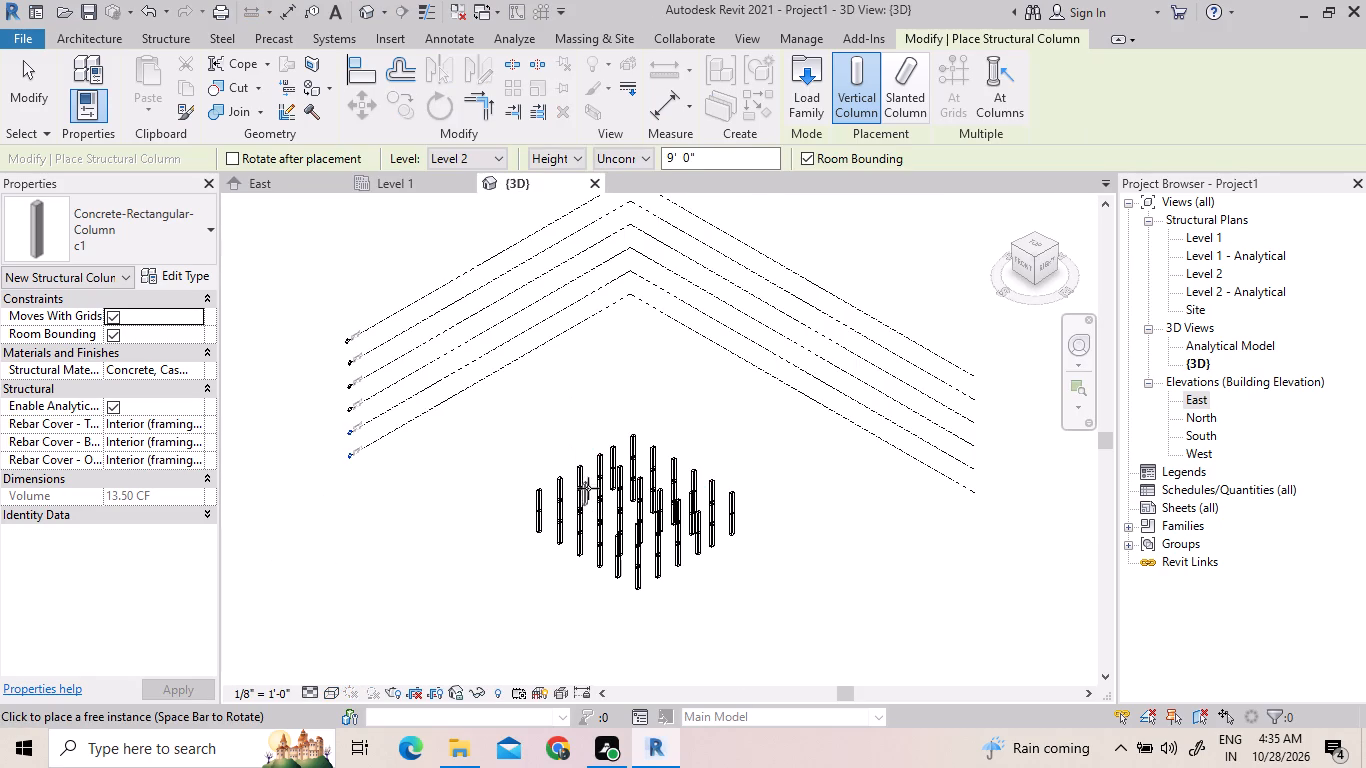
pyautogui.scroll(5, 592, 498)
pyautogui.scroll(3, 625, 586)
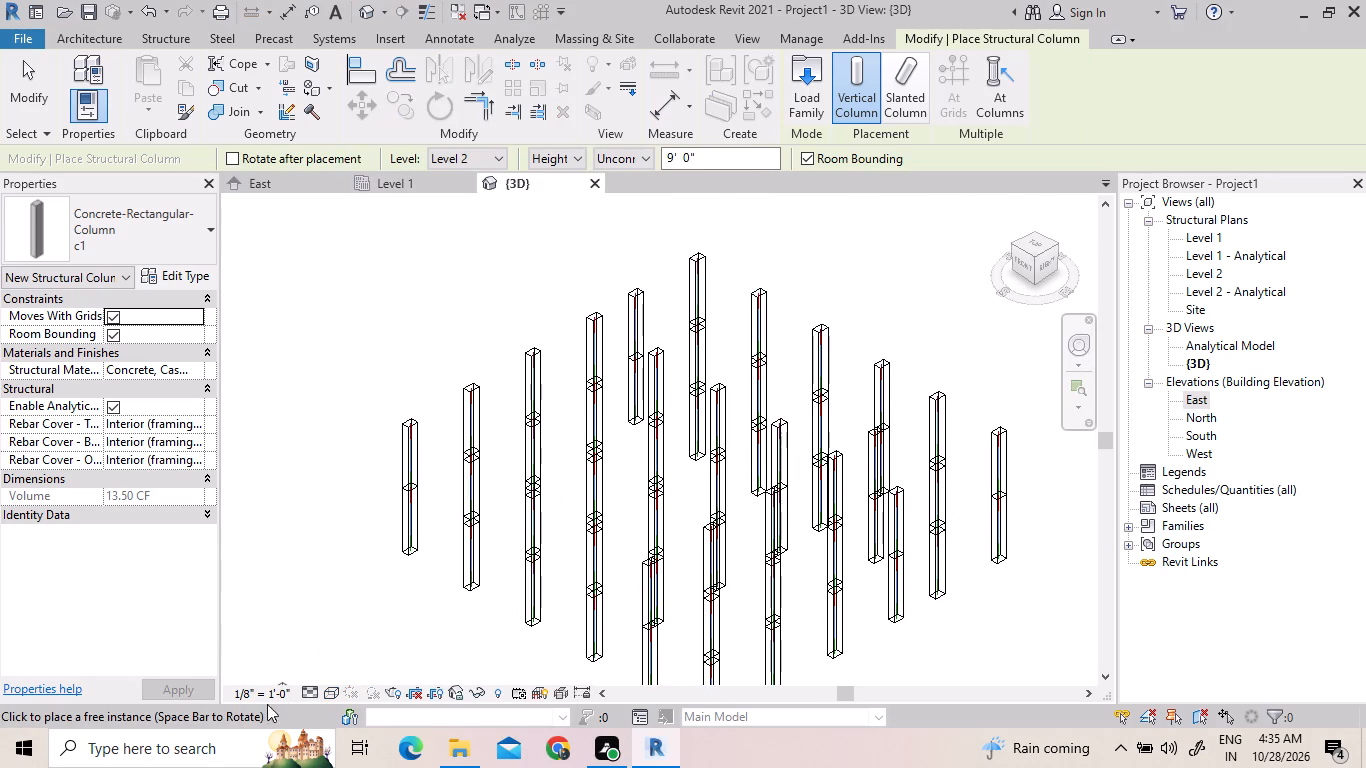
pyautogui.click(338, 685)
pyautogui.doubleClick(367, 634)
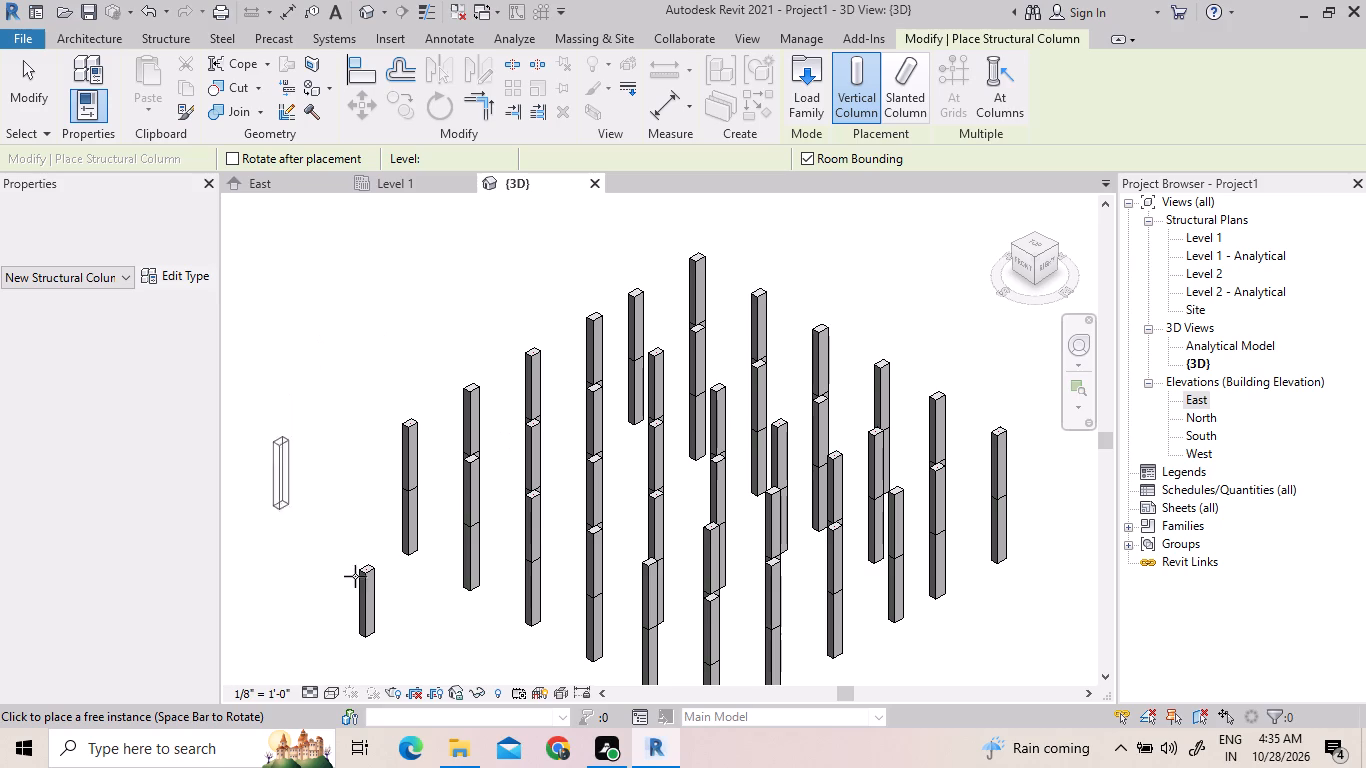
# Delete the stray c1 column standing outside the column grid in the 3D view.
pyautogui.press('Escape')
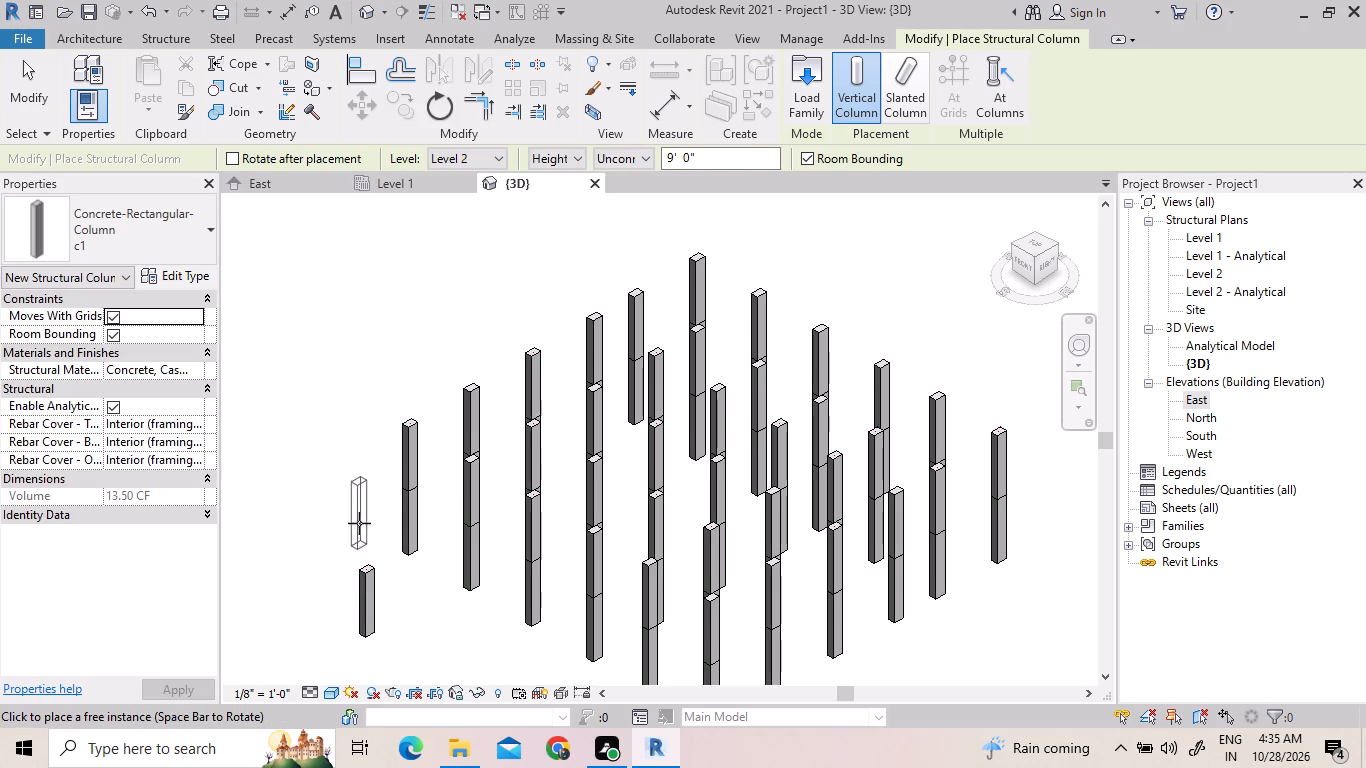
pyautogui.press('Escape')
pyautogui.press('Escape')
pyautogui.click(366, 605)
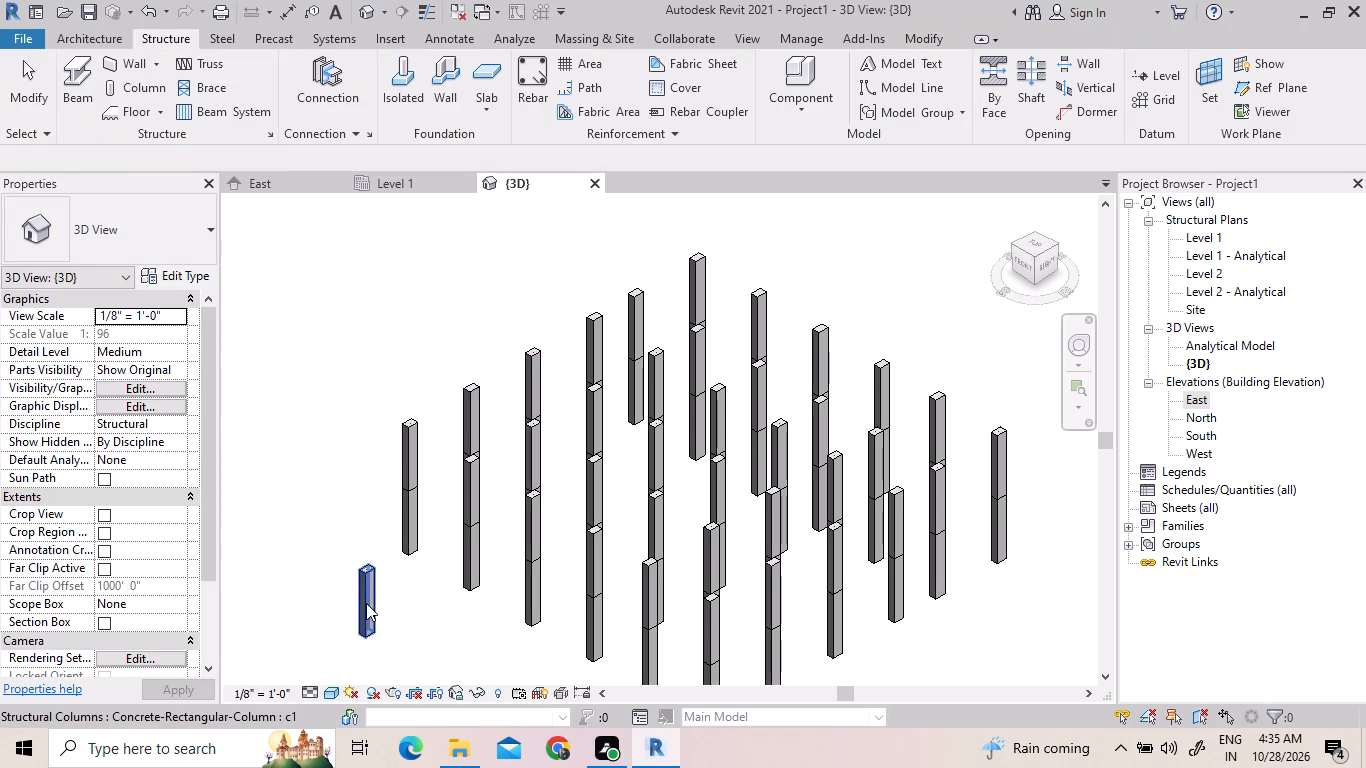
pyautogui.press('Delete')
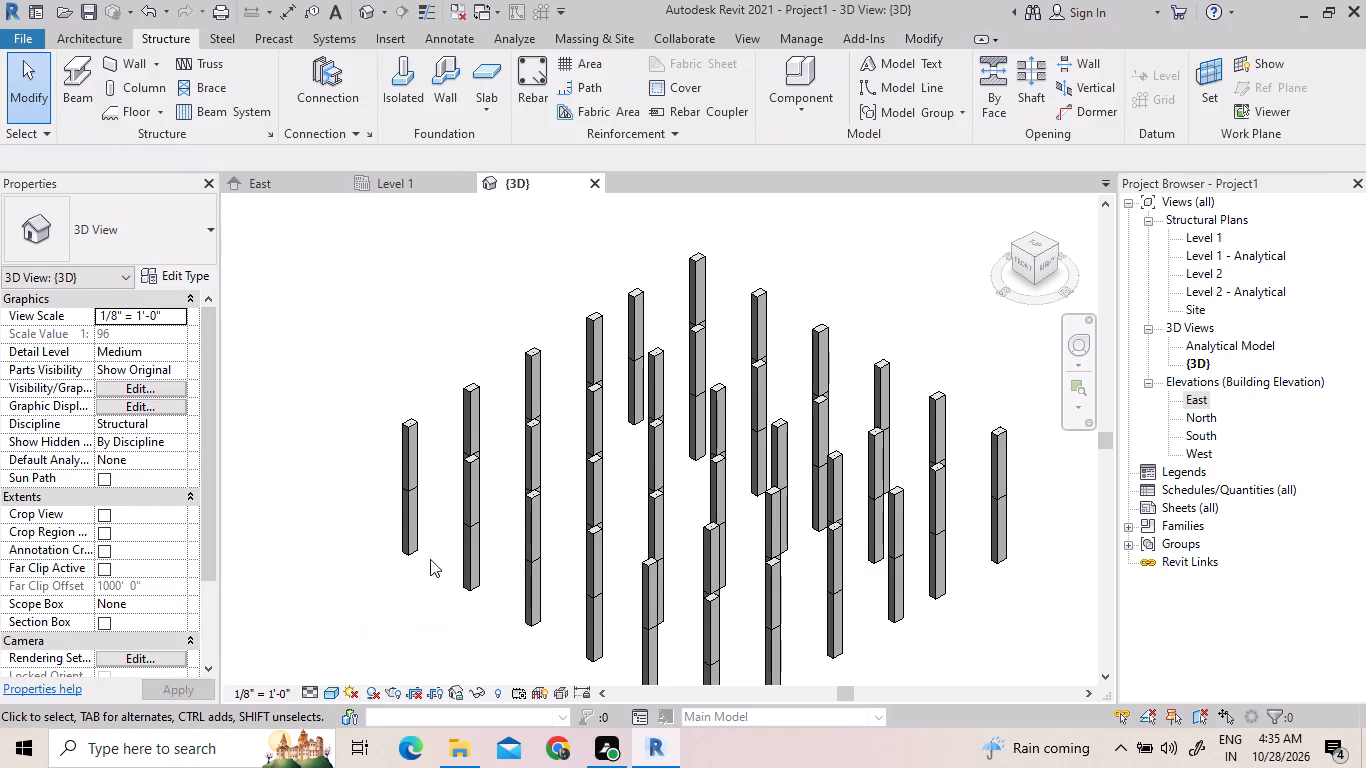
# Examine the array of columns from several angles in the 3D view.
pyautogui.moveTo(606, 492); pyautogui.dragTo(607, 488, button='middle')
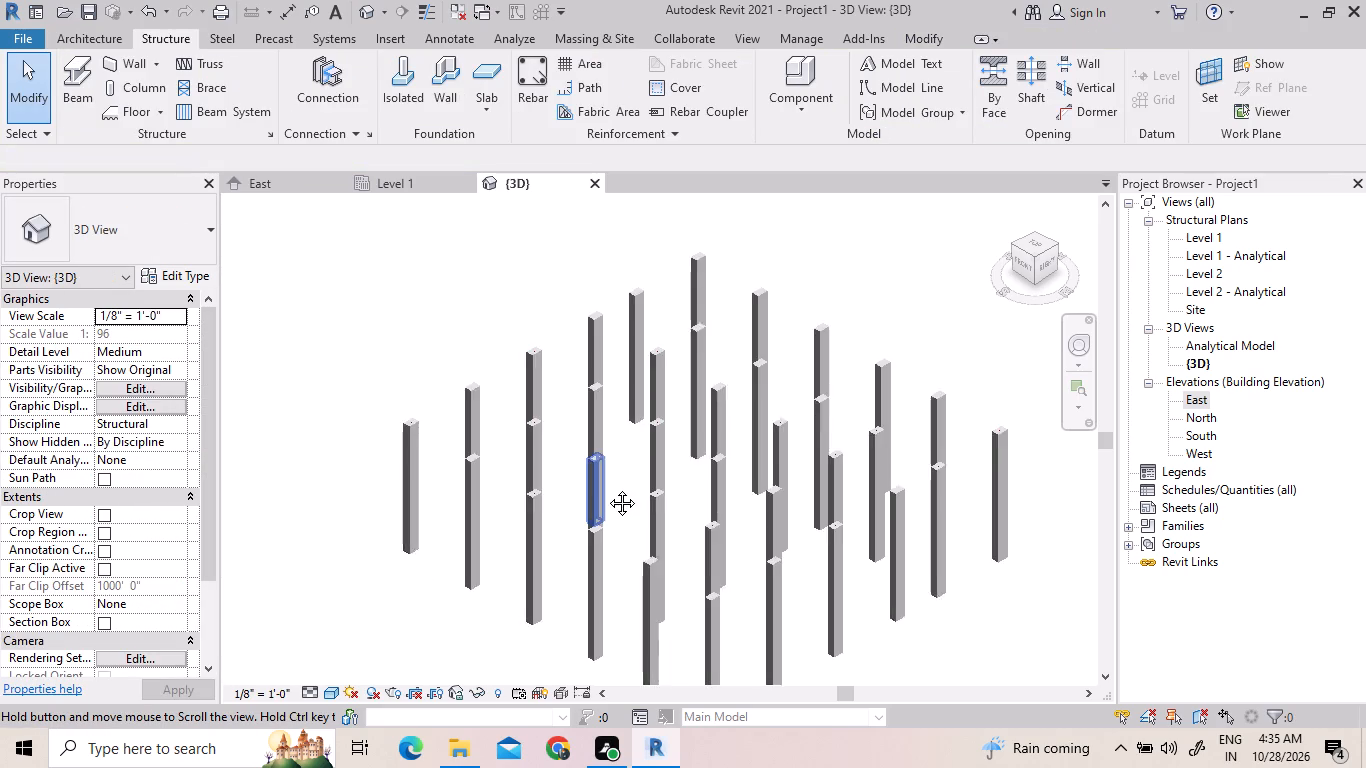
pyautogui.moveTo(607, 488); pyautogui.dragTo(555, 478, button='middle')
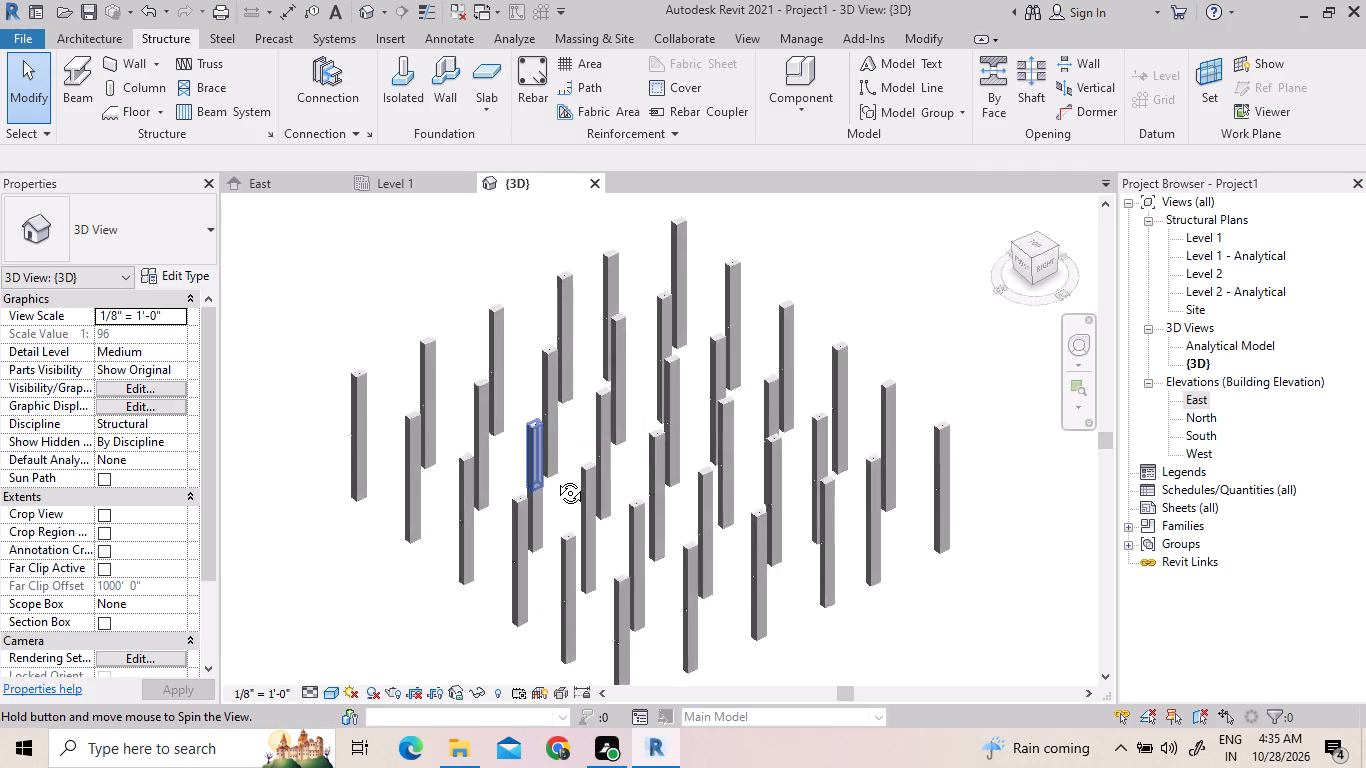
pyautogui.moveTo(555, 478); pyautogui.dragTo(538, 527, button='middle')
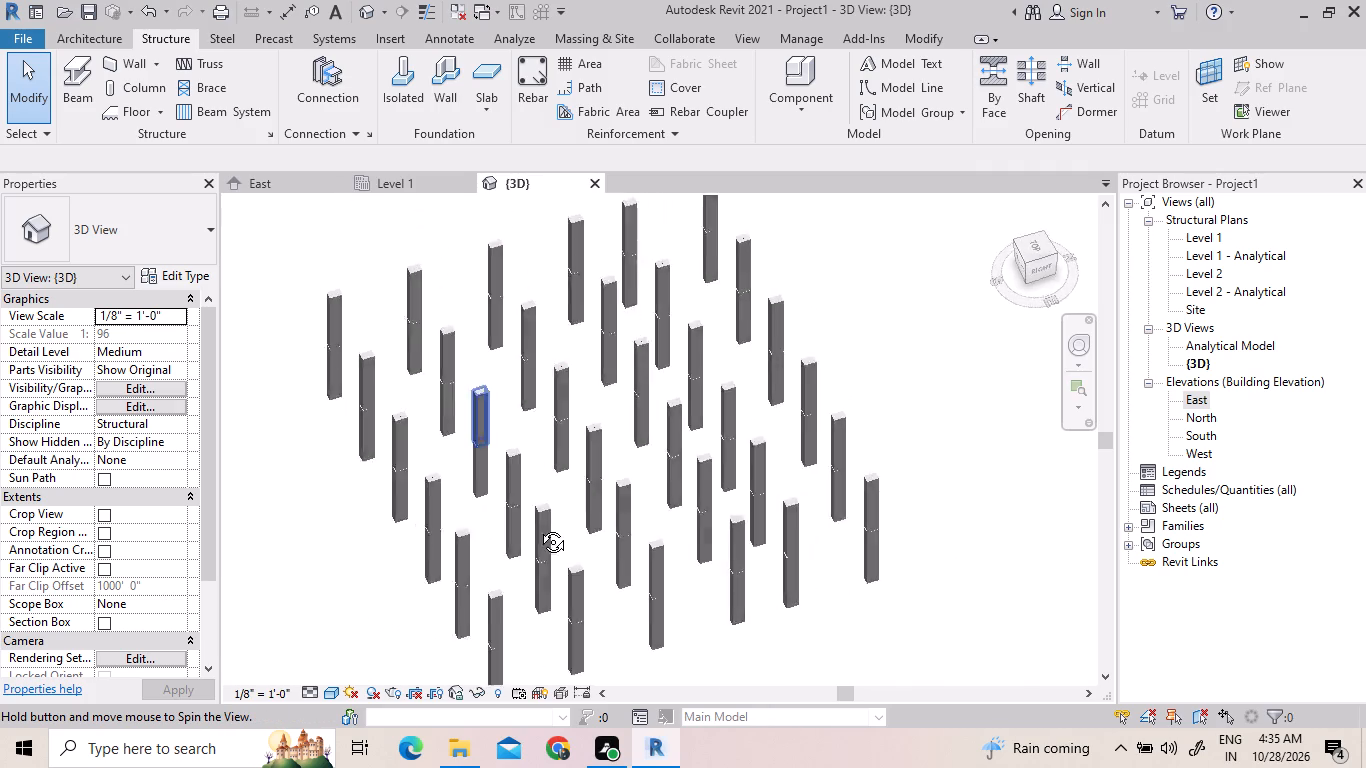
pyautogui.moveTo(538, 527); pyautogui.dragTo(515, 490, button='middle')
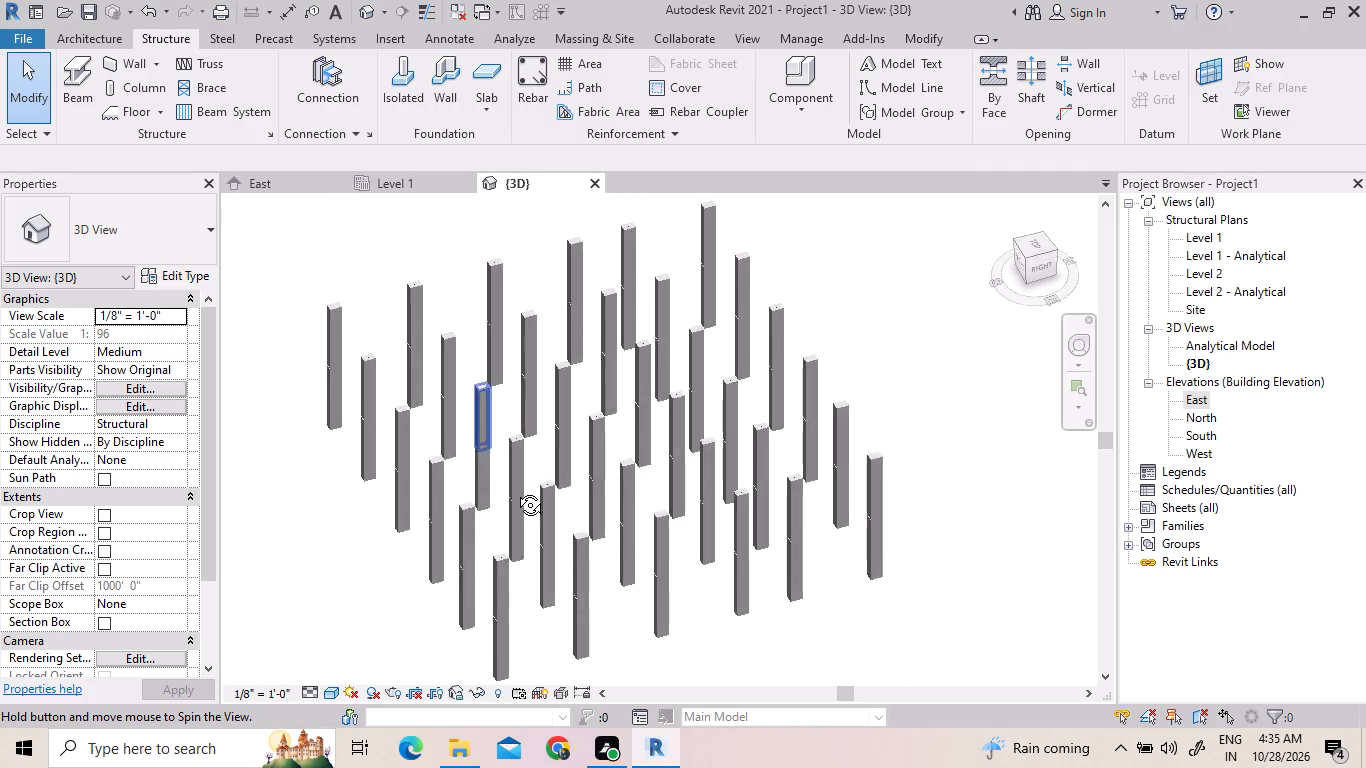
pyautogui.moveTo(515, 490); pyautogui.dragTo(556, 546, button='middle')
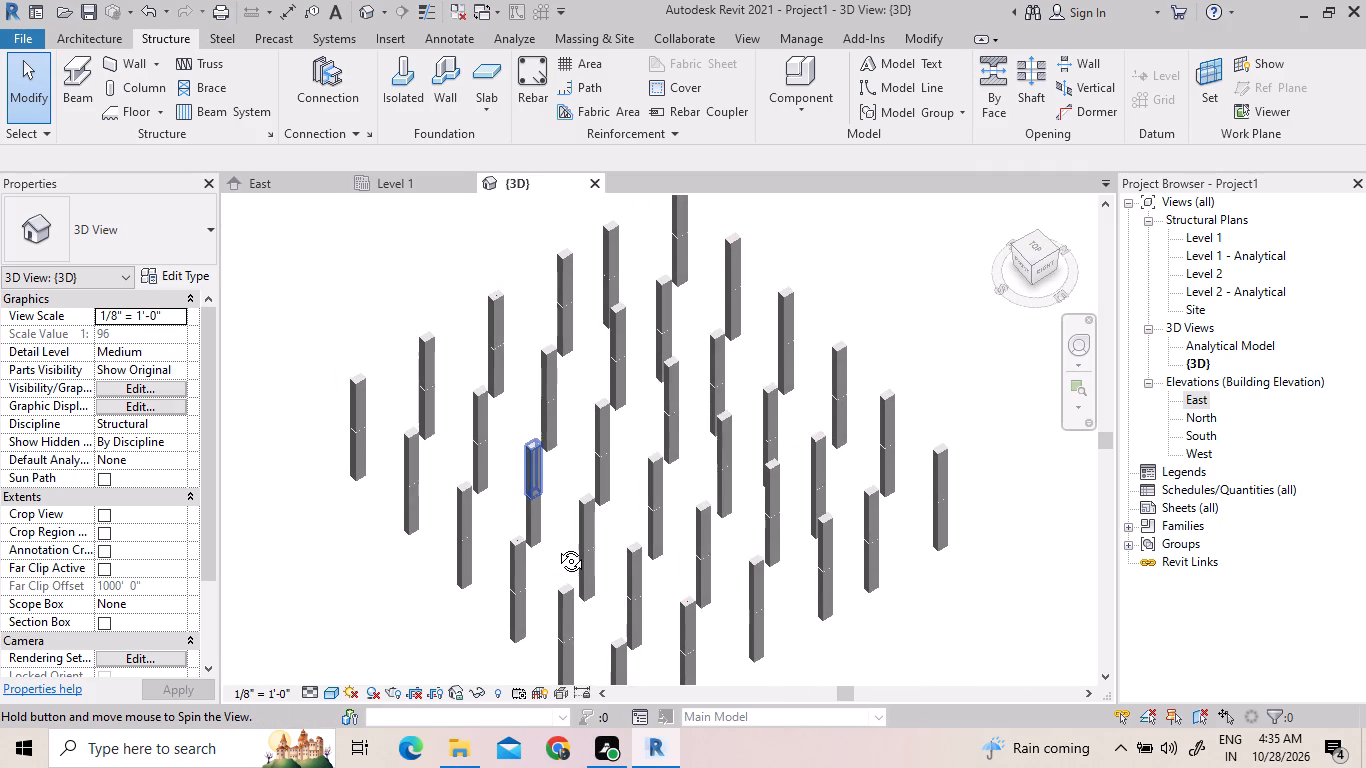
pyautogui.moveTo(556, 546); pyautogui.dragTo(562, 512, button='middle')
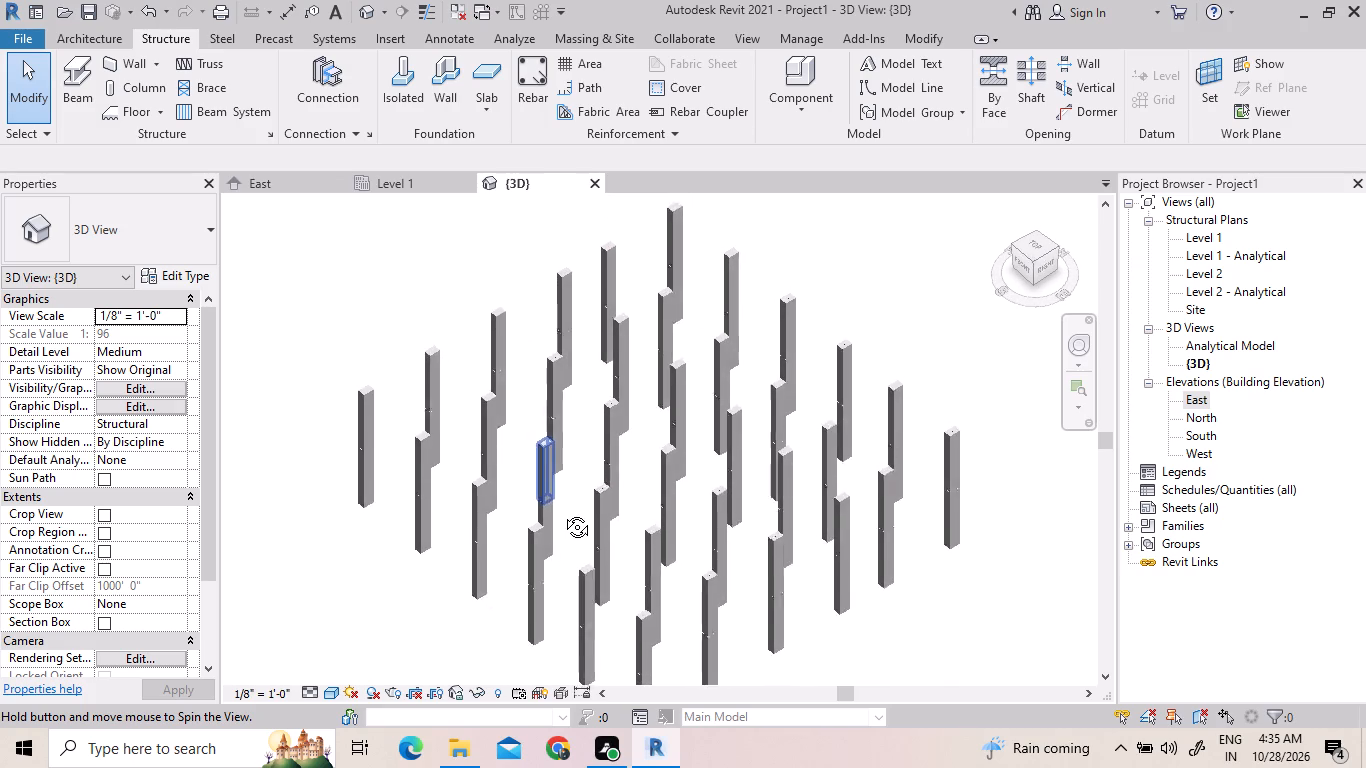
pyautogui.moveTo(562, 512); pyautogui.dragTo(494, 452, button='middle')
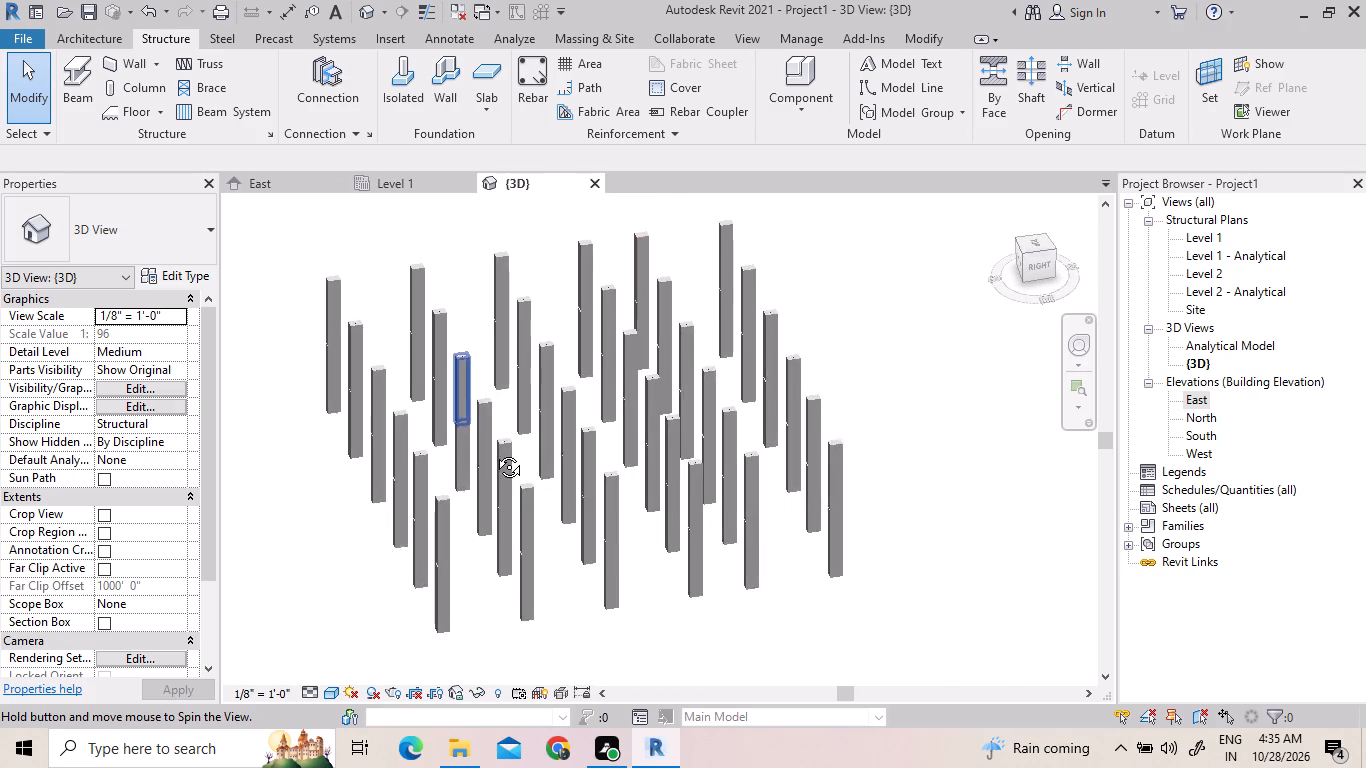
pyautogui.moveTo(494, 452); pyautogui.dragTo(596, 526, button='middle')
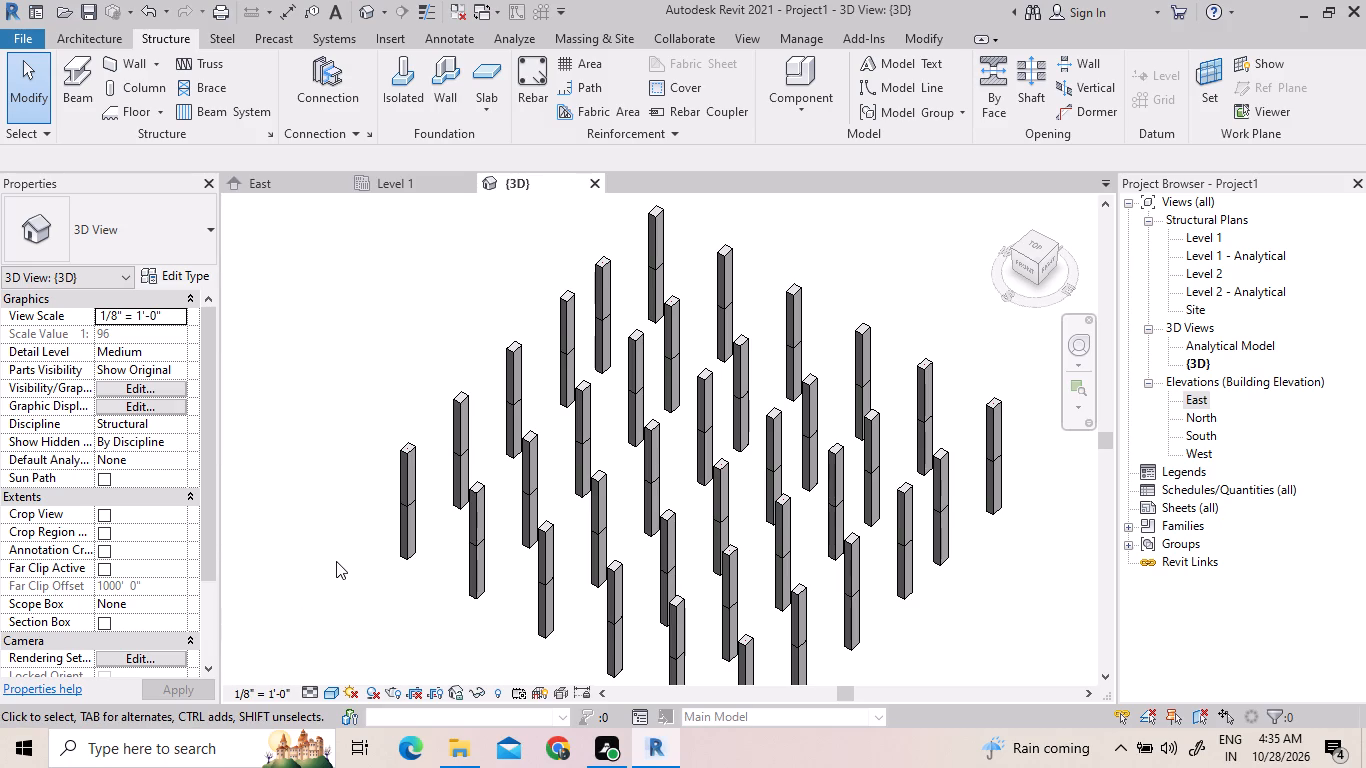
pyautogui.scroll(-3, 336, 560)
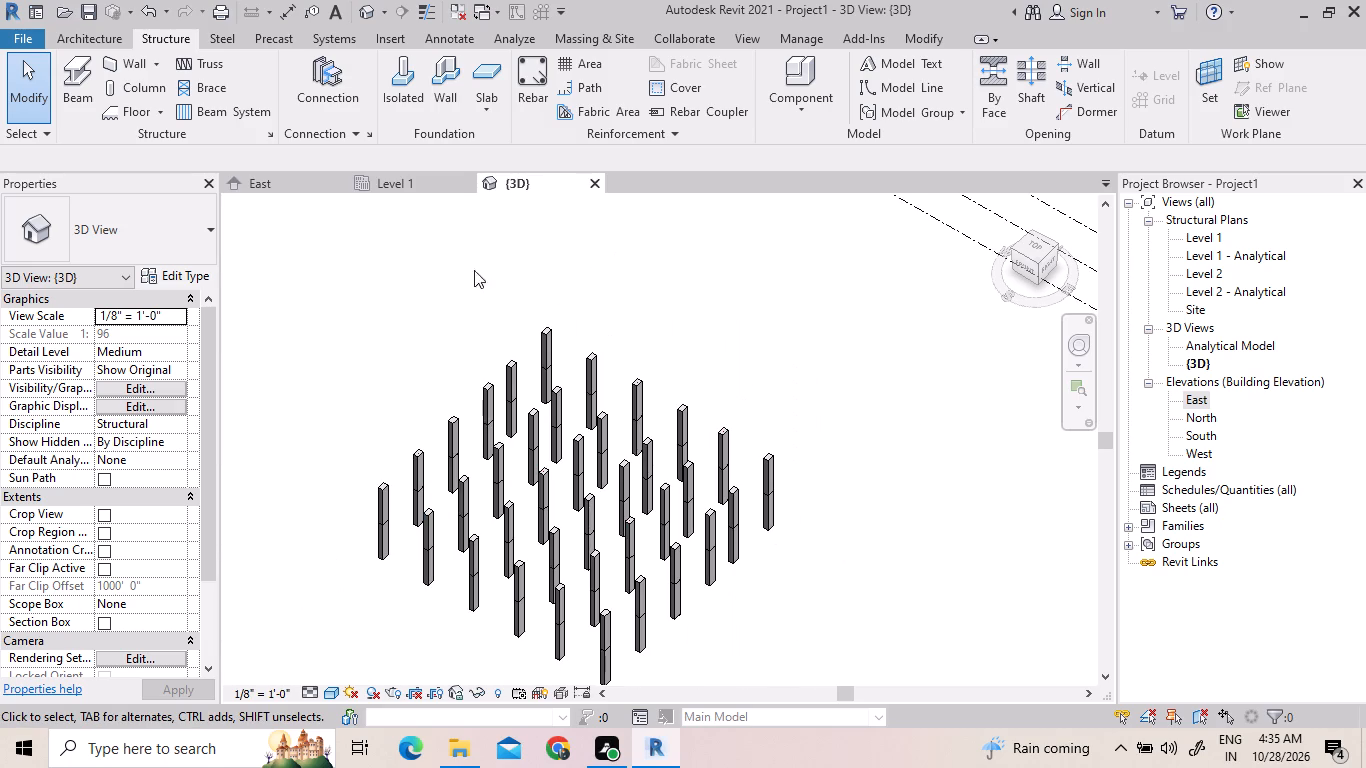
# In the Level 1 plan, start the structural Beam command with the Concrete-Rectangular Beam 12 x 24 type.
pyautogui.click(453, 182)
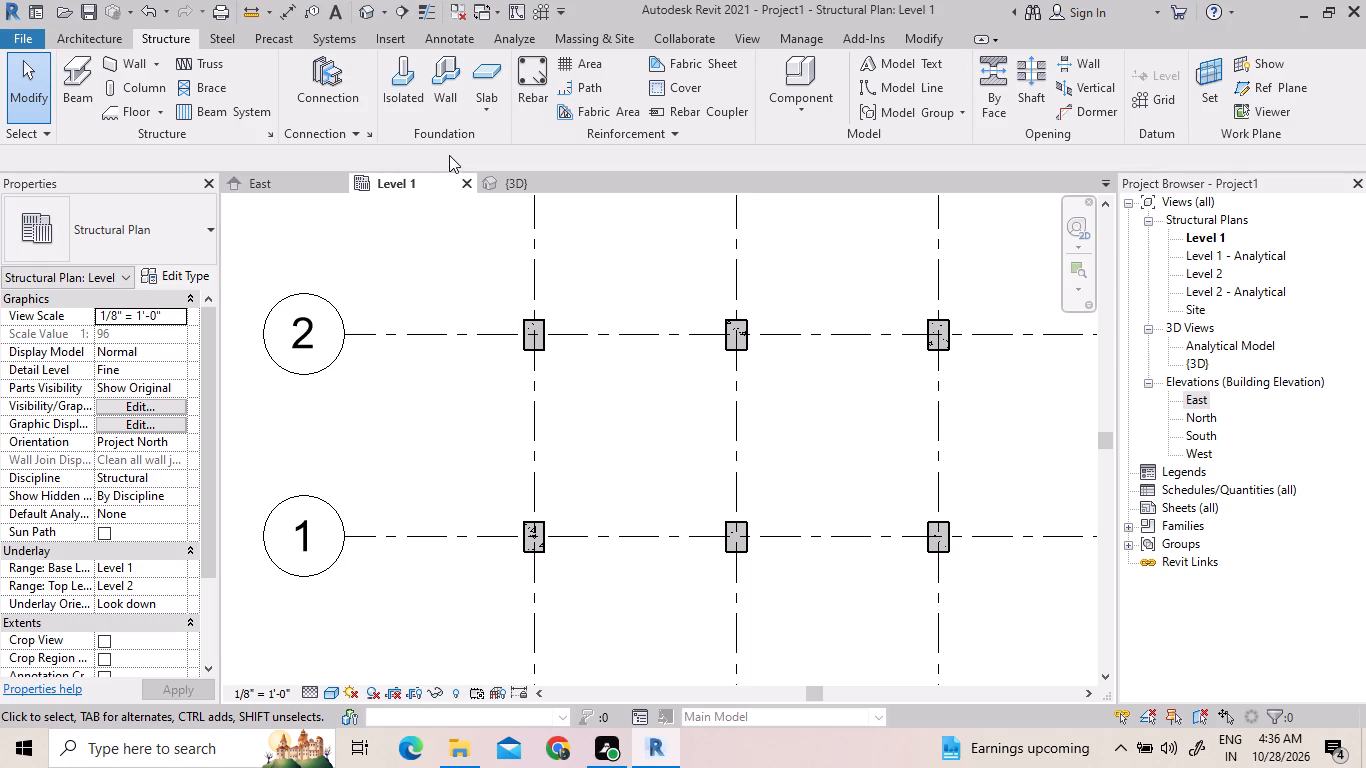
pyautogui.click(180, 42)
pyautogui.click(96, 88)
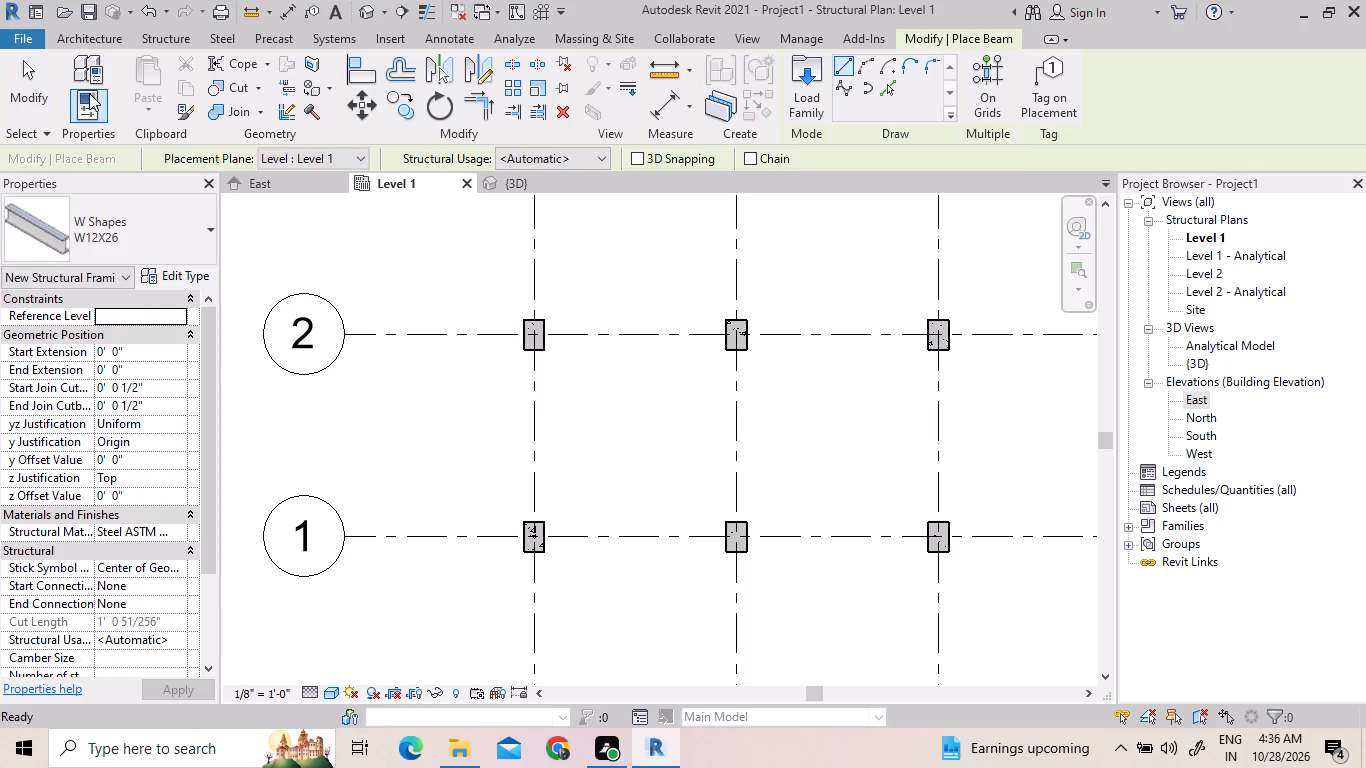
pyautogui.click(102, 233)
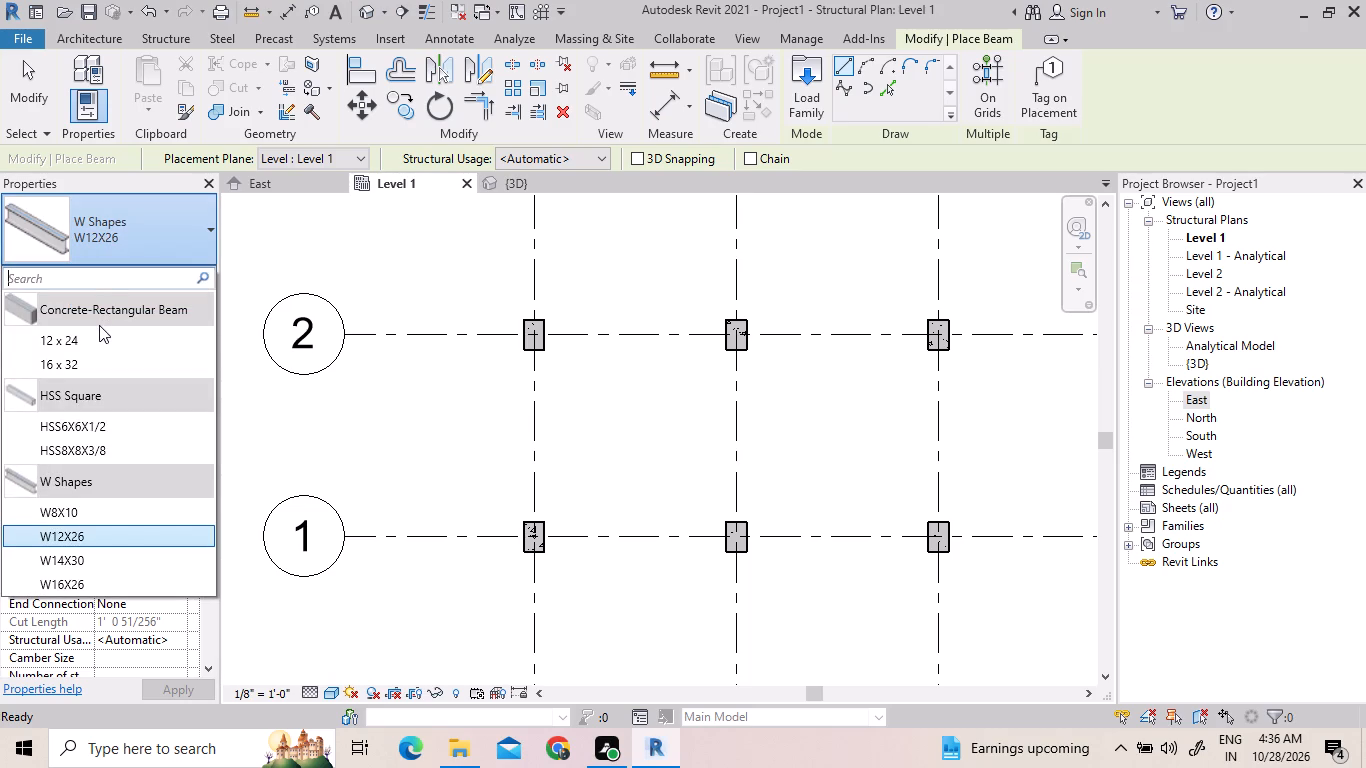
pyautogui.click(96, 335)
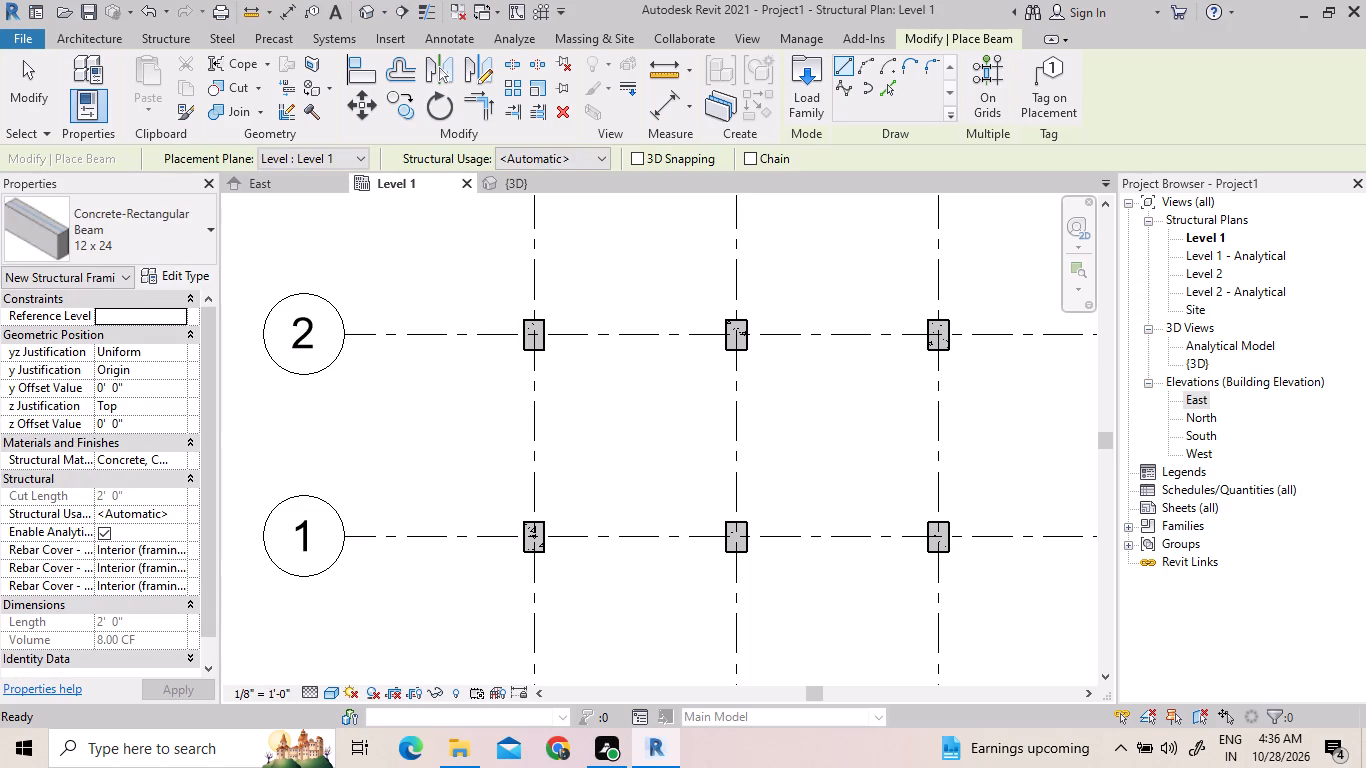
pyautogui.click(143, 232)
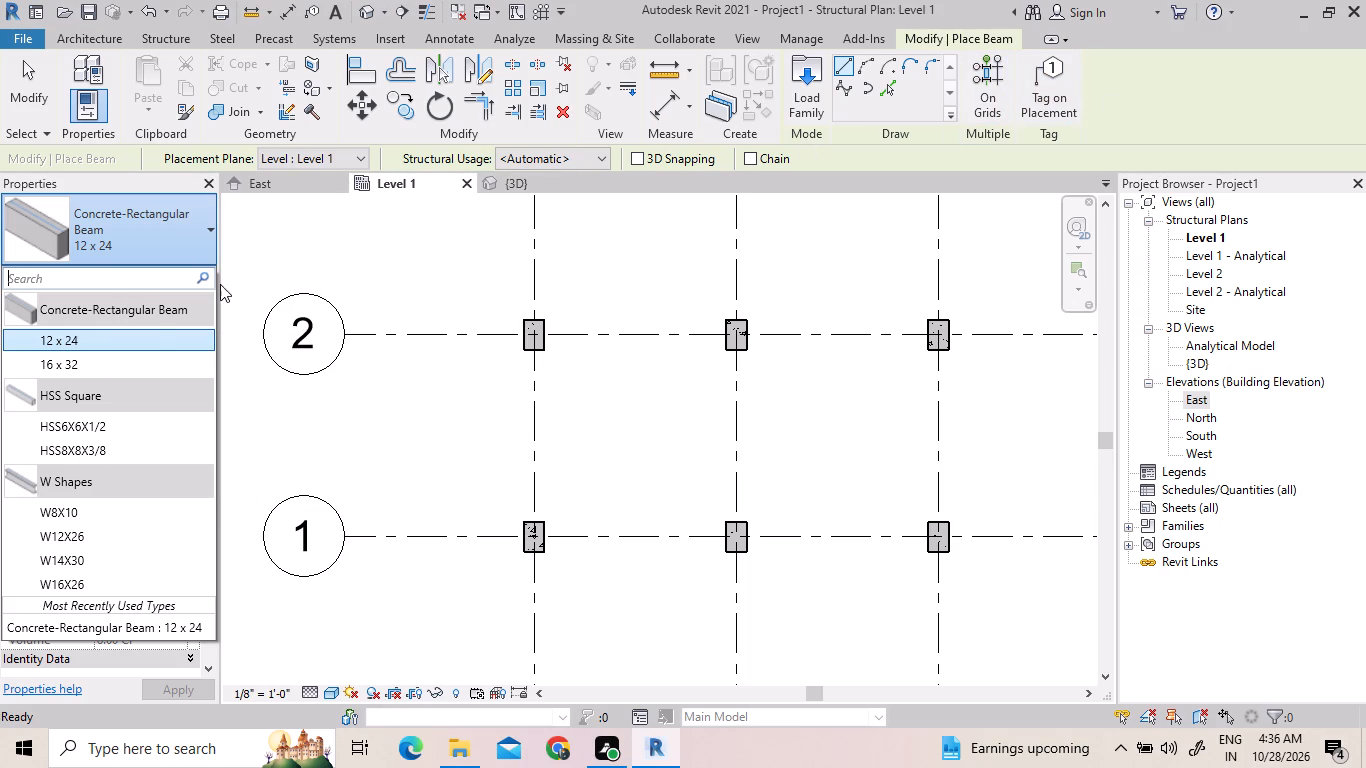
pyautogui.click(104, 338)
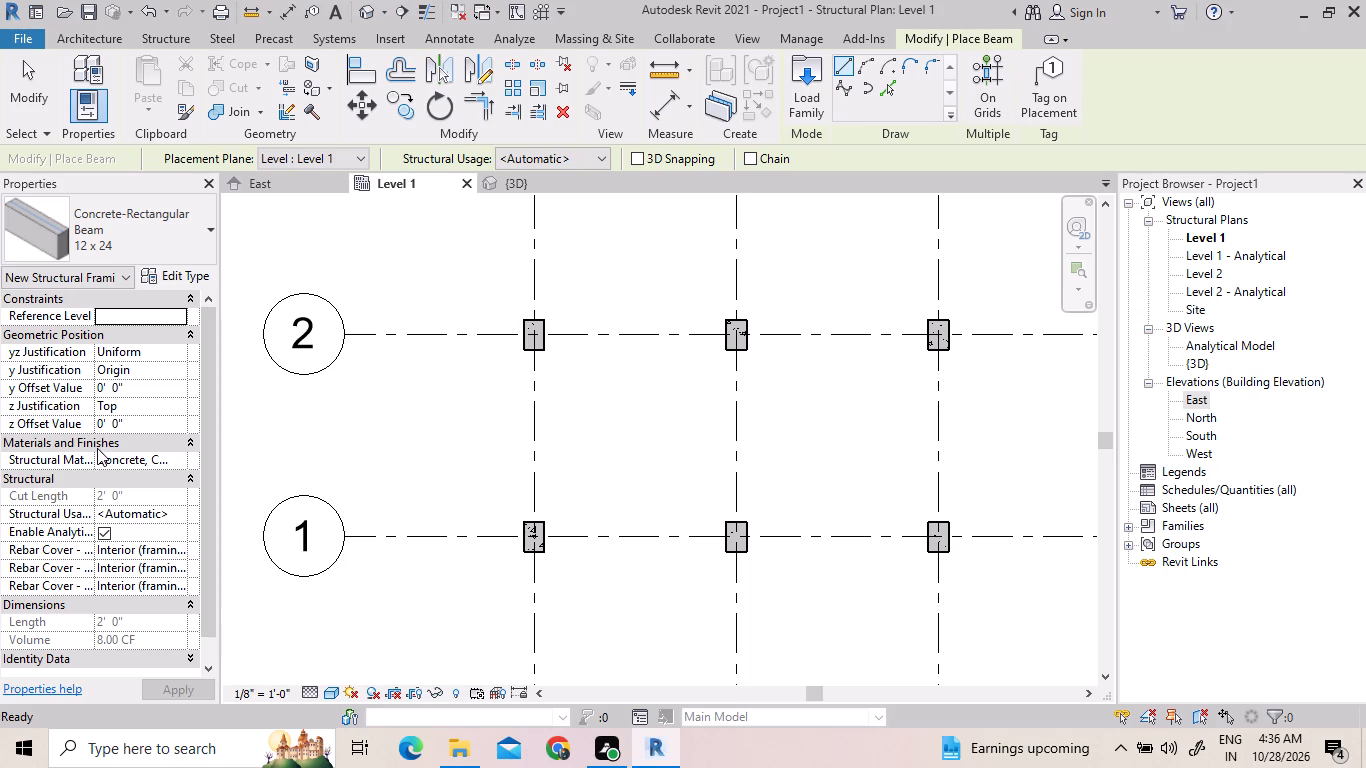
# Review the instance and type properties of the 12 x 24 concrete beam, including its b and h dimensions.
pyautogui.scroll(-6, 125, 472)
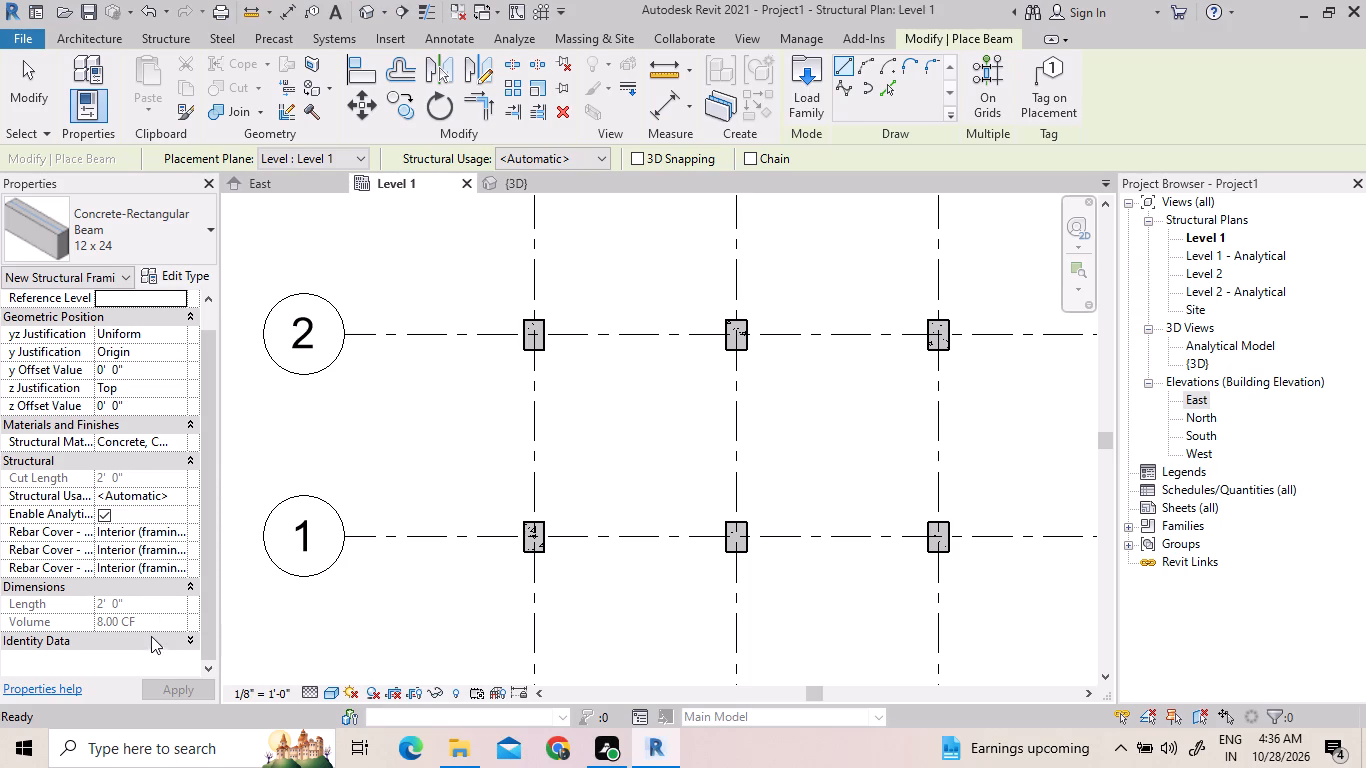
pyautogui.click(151, 643)
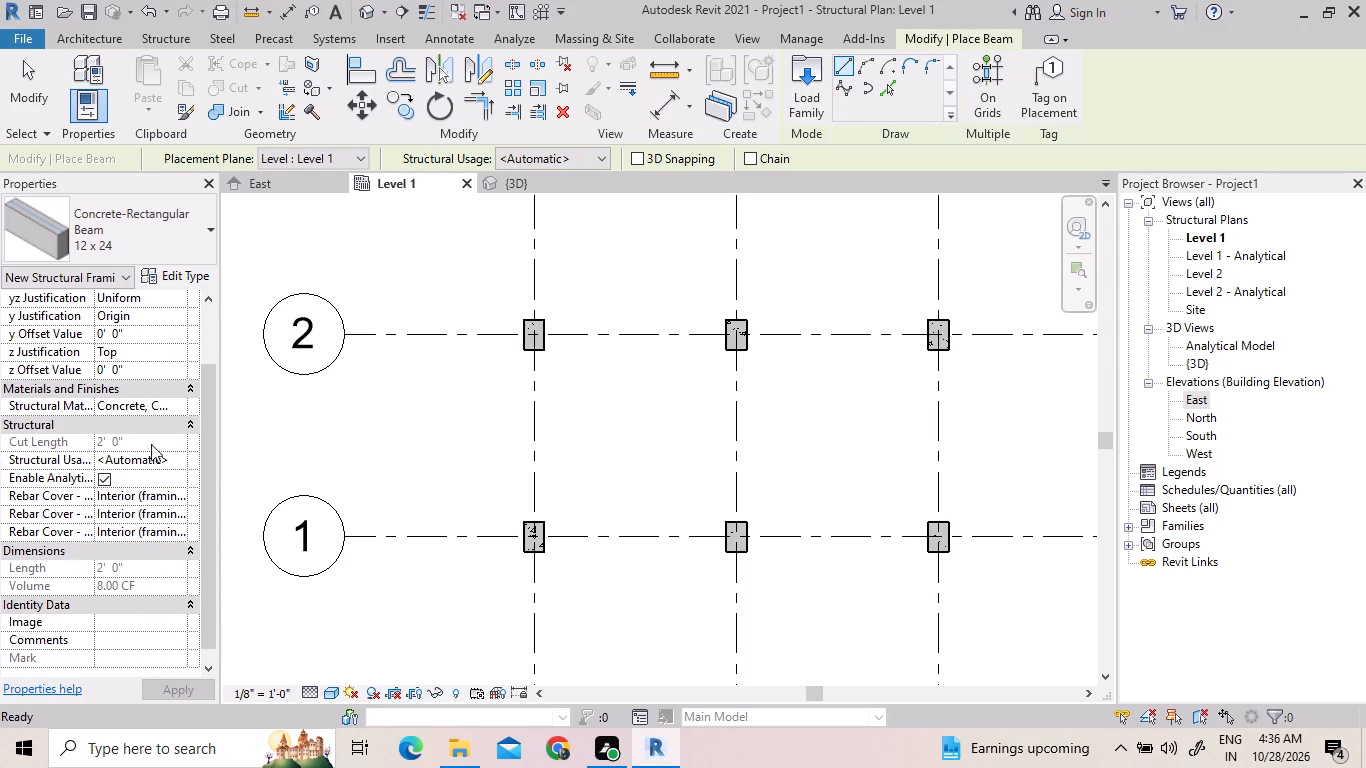
pyautogui.scroll(3, 120, 323)
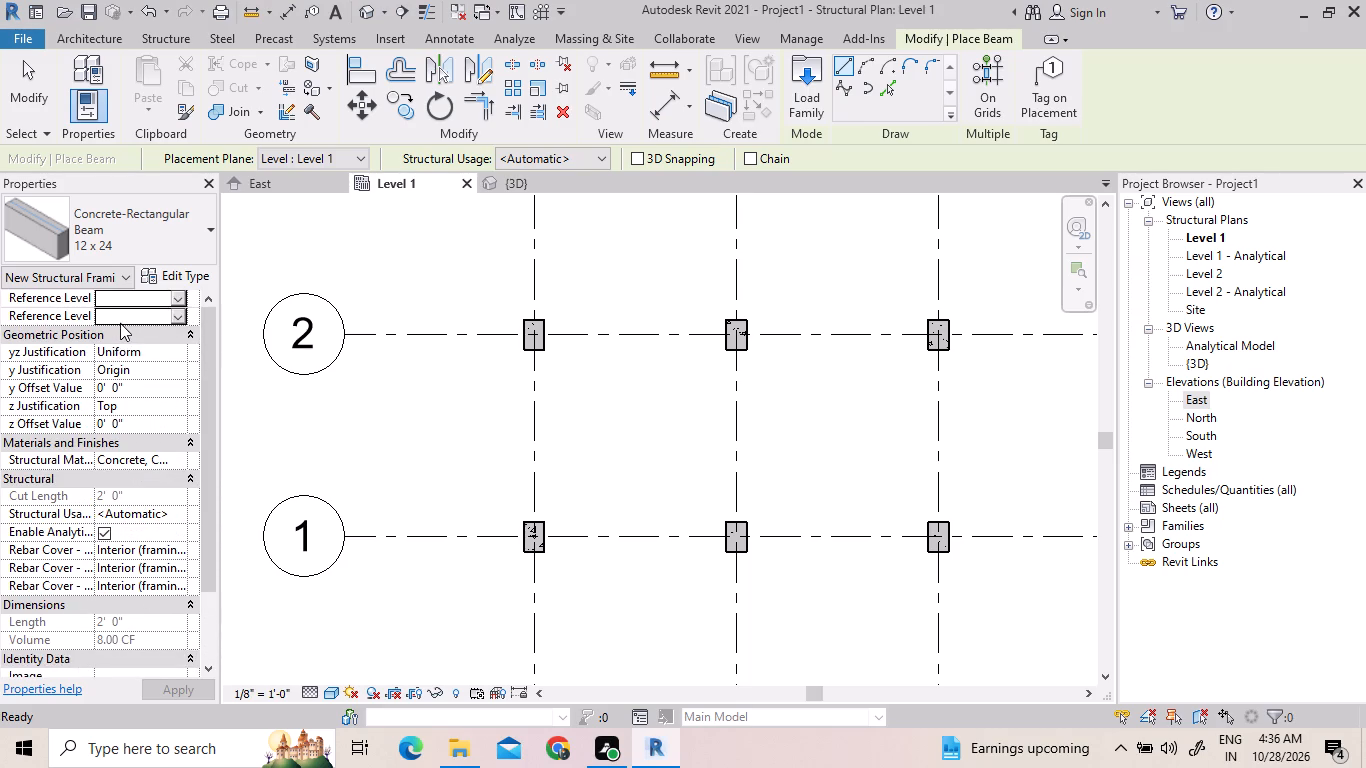
pyautogui.click(153, 275)
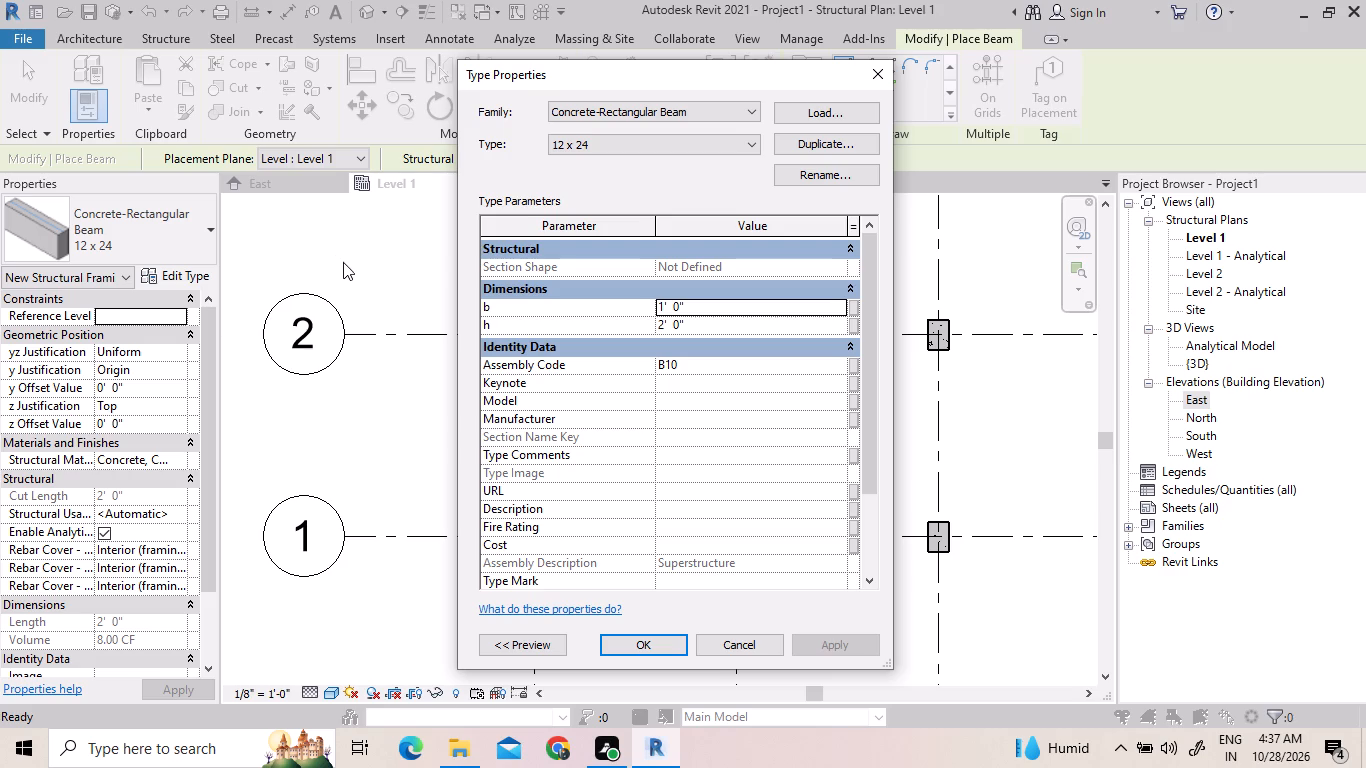
pyautogui.scroll(-3, 635, 410)
pyautogui.scroll(4, 639, 427)
pyautogui.click(880, 62)
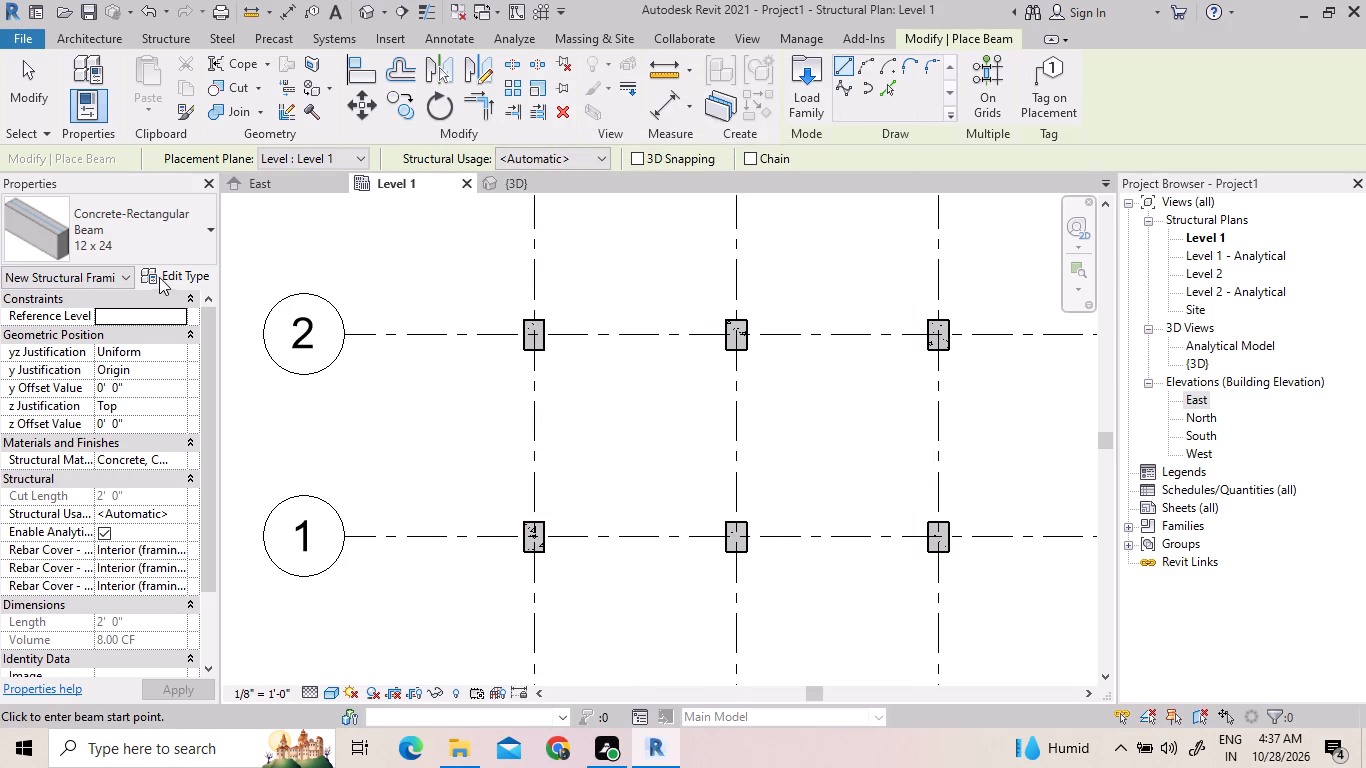
# Configure beam placement with Level 2 as the placement plane, Girder as the structural usage, and 3D snapping enabled.
pyautogui.click(344, 164)
pyautogui.click(333, 187)
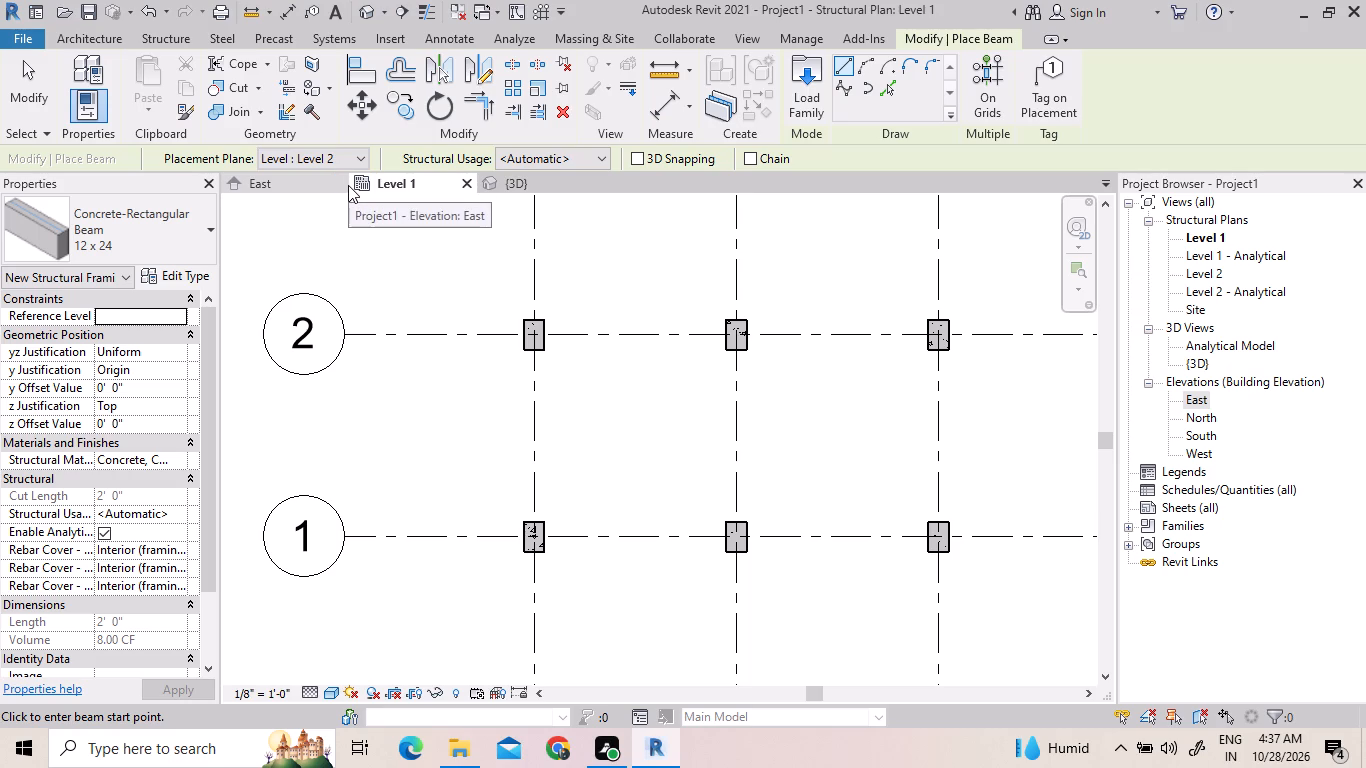
pyautogui.click(552, 159)
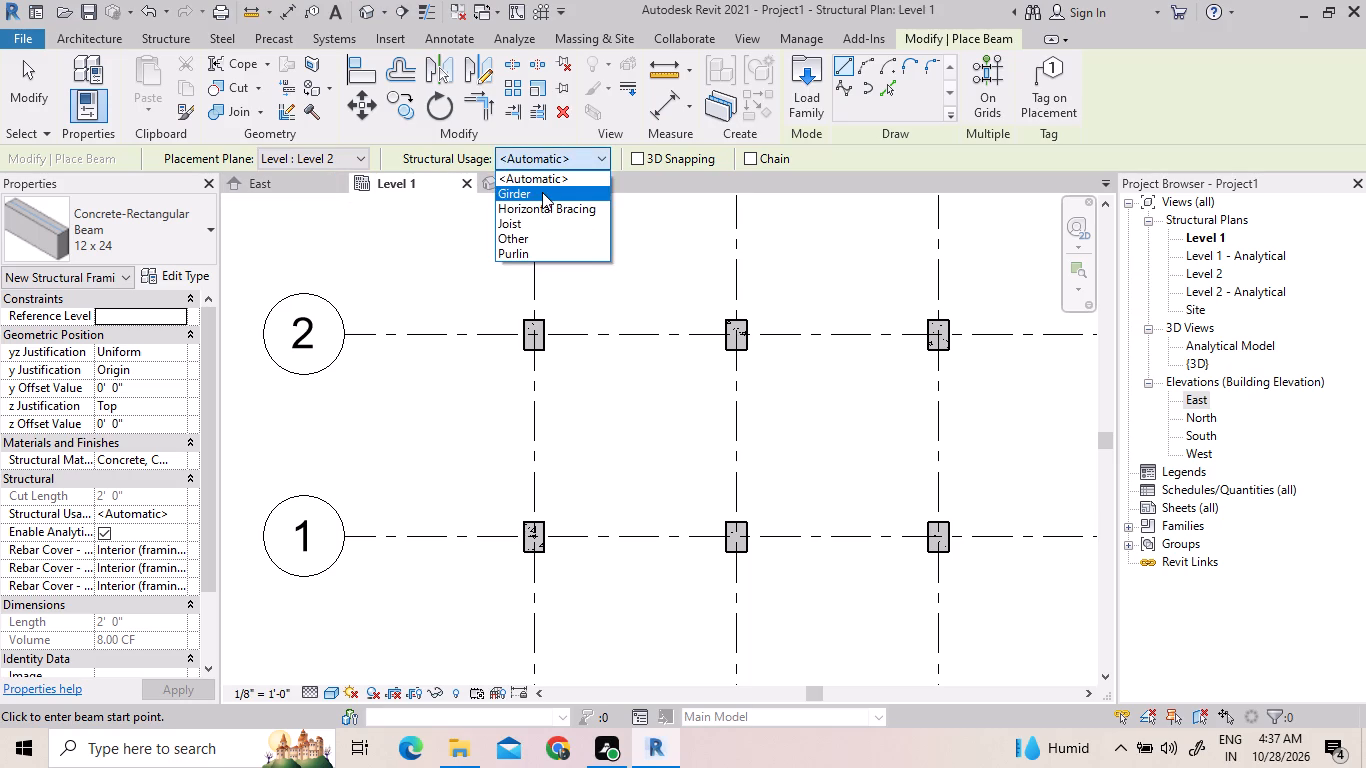
pyautogui.click(542, 192)
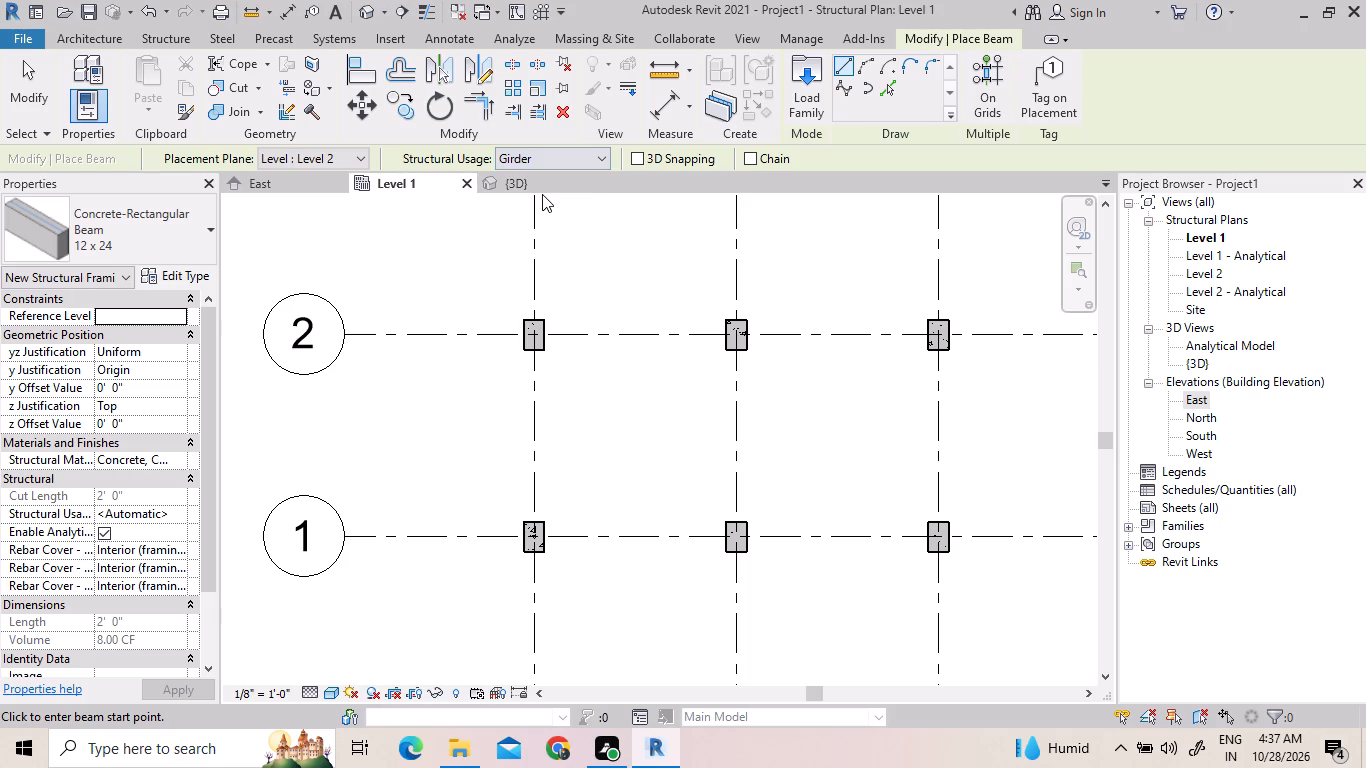
pyautogui.click(637, 159)
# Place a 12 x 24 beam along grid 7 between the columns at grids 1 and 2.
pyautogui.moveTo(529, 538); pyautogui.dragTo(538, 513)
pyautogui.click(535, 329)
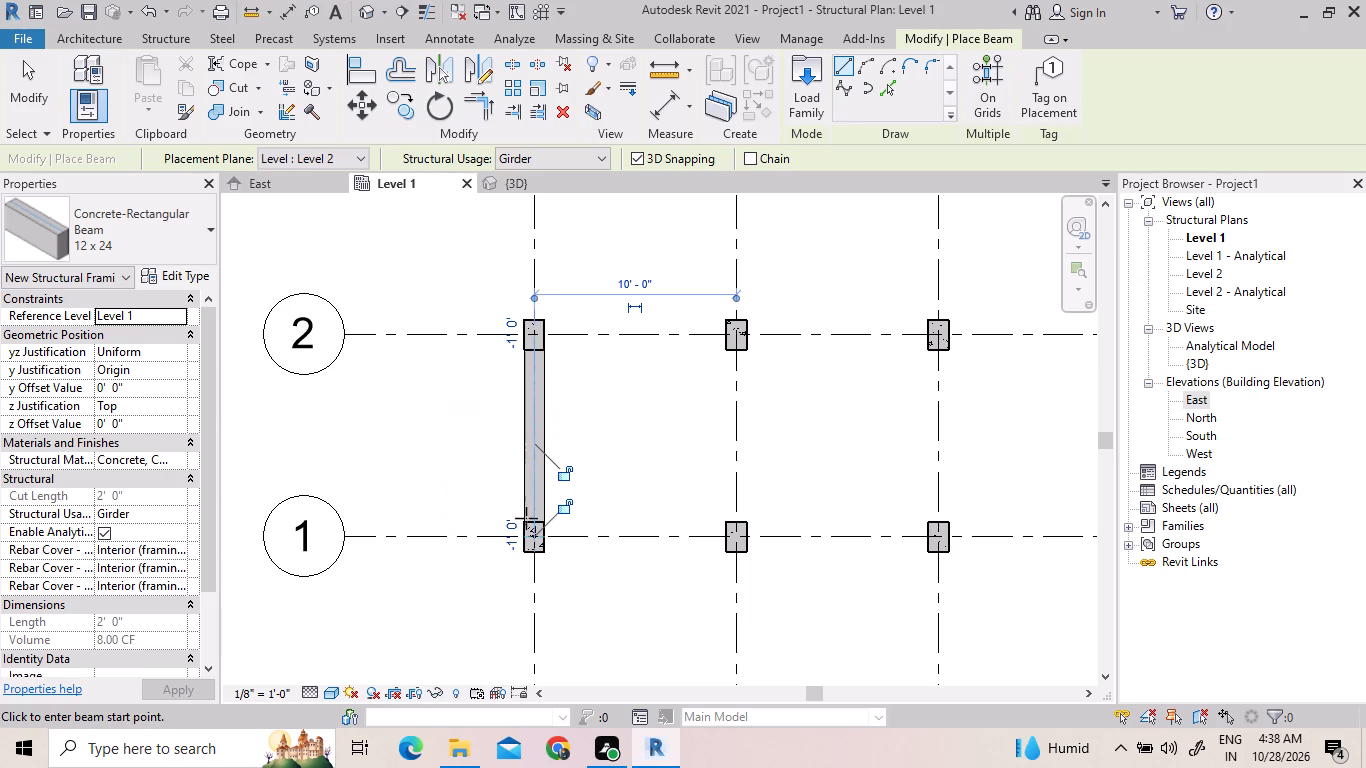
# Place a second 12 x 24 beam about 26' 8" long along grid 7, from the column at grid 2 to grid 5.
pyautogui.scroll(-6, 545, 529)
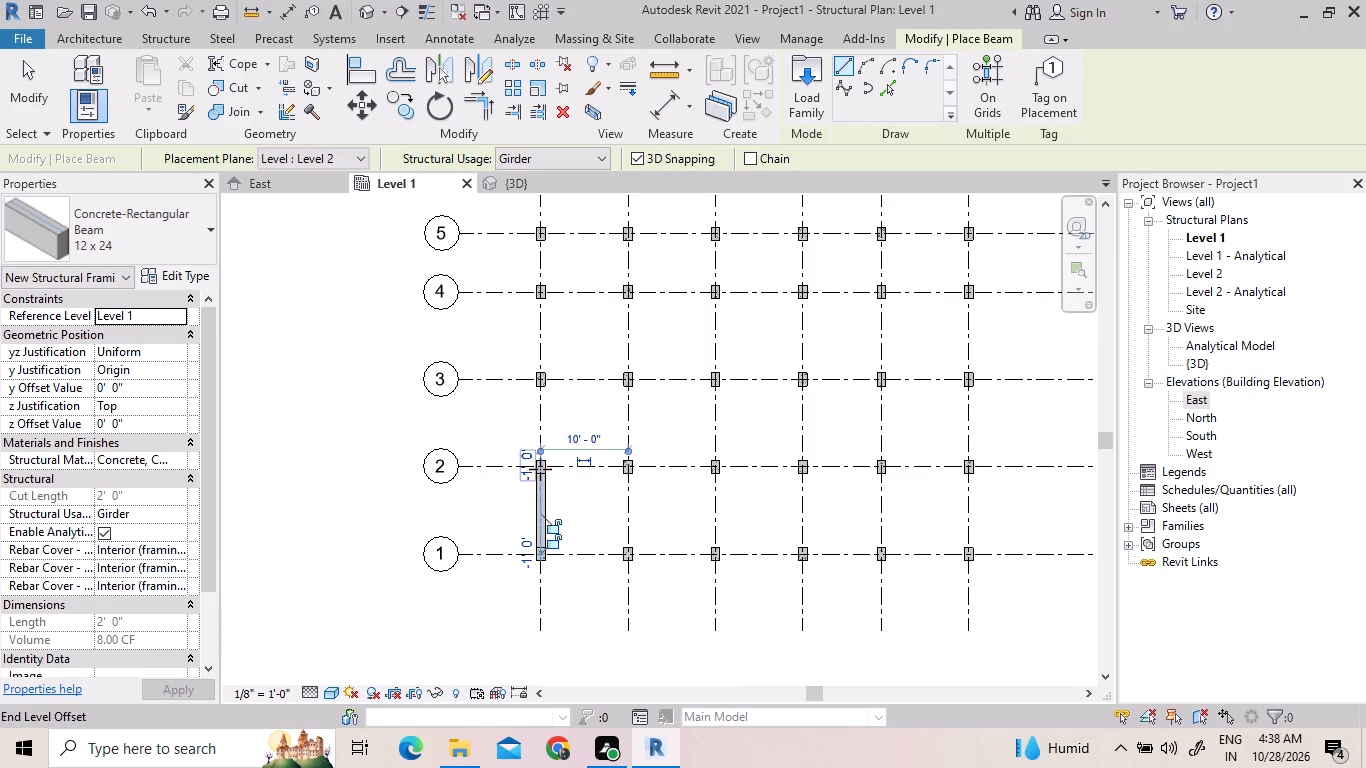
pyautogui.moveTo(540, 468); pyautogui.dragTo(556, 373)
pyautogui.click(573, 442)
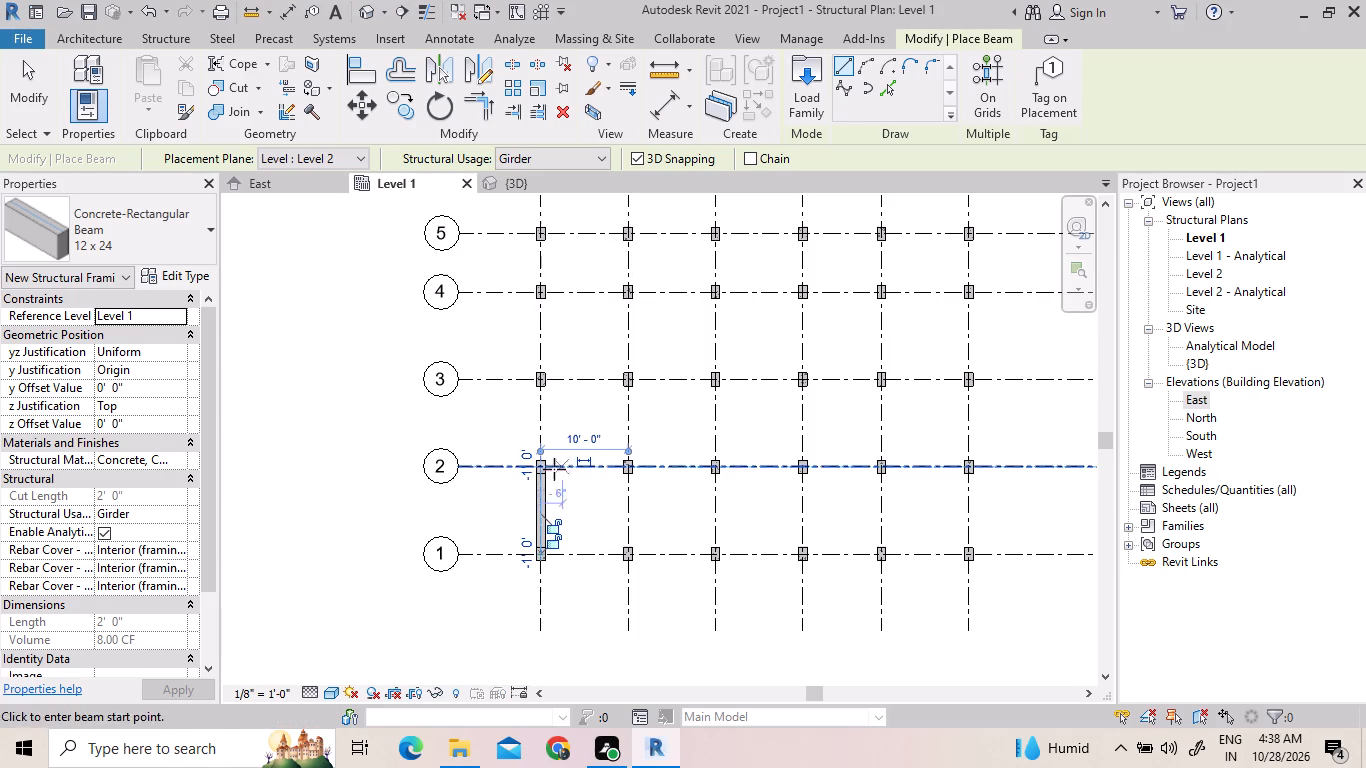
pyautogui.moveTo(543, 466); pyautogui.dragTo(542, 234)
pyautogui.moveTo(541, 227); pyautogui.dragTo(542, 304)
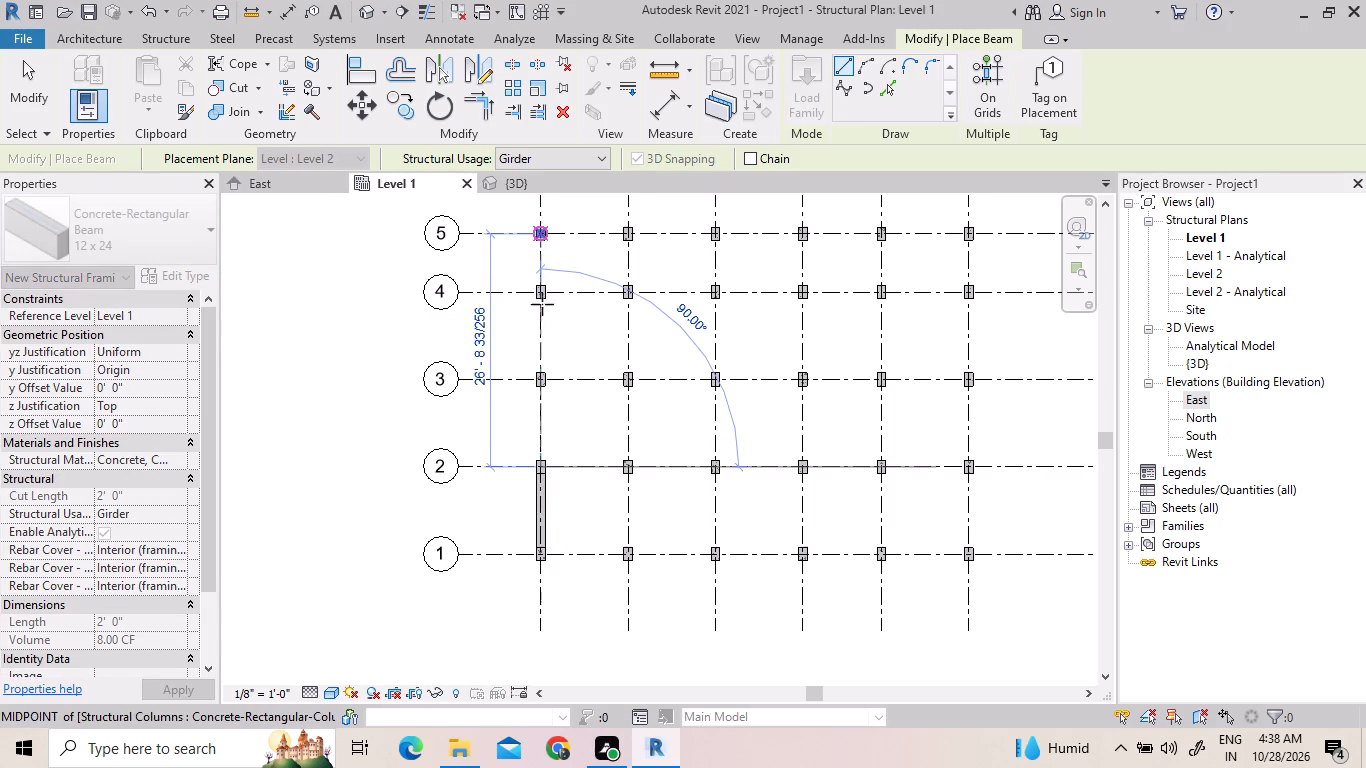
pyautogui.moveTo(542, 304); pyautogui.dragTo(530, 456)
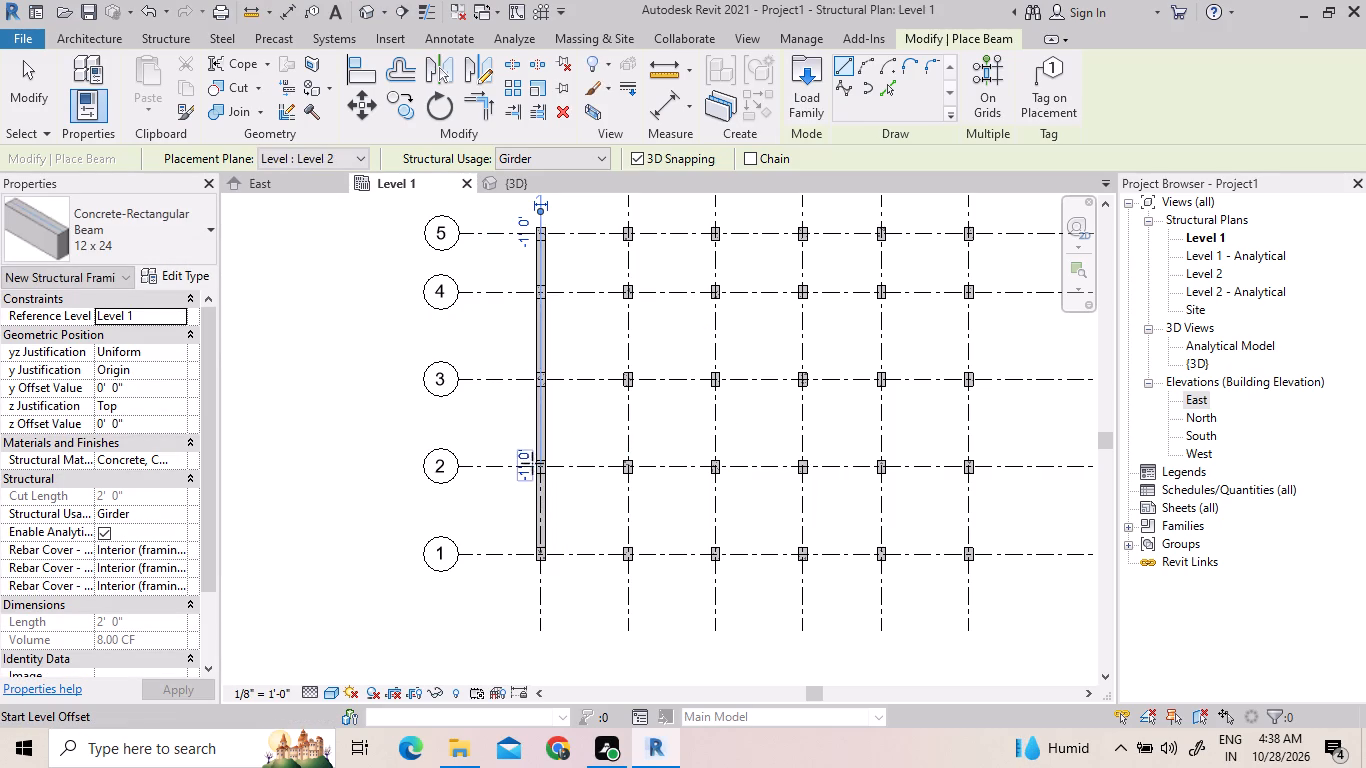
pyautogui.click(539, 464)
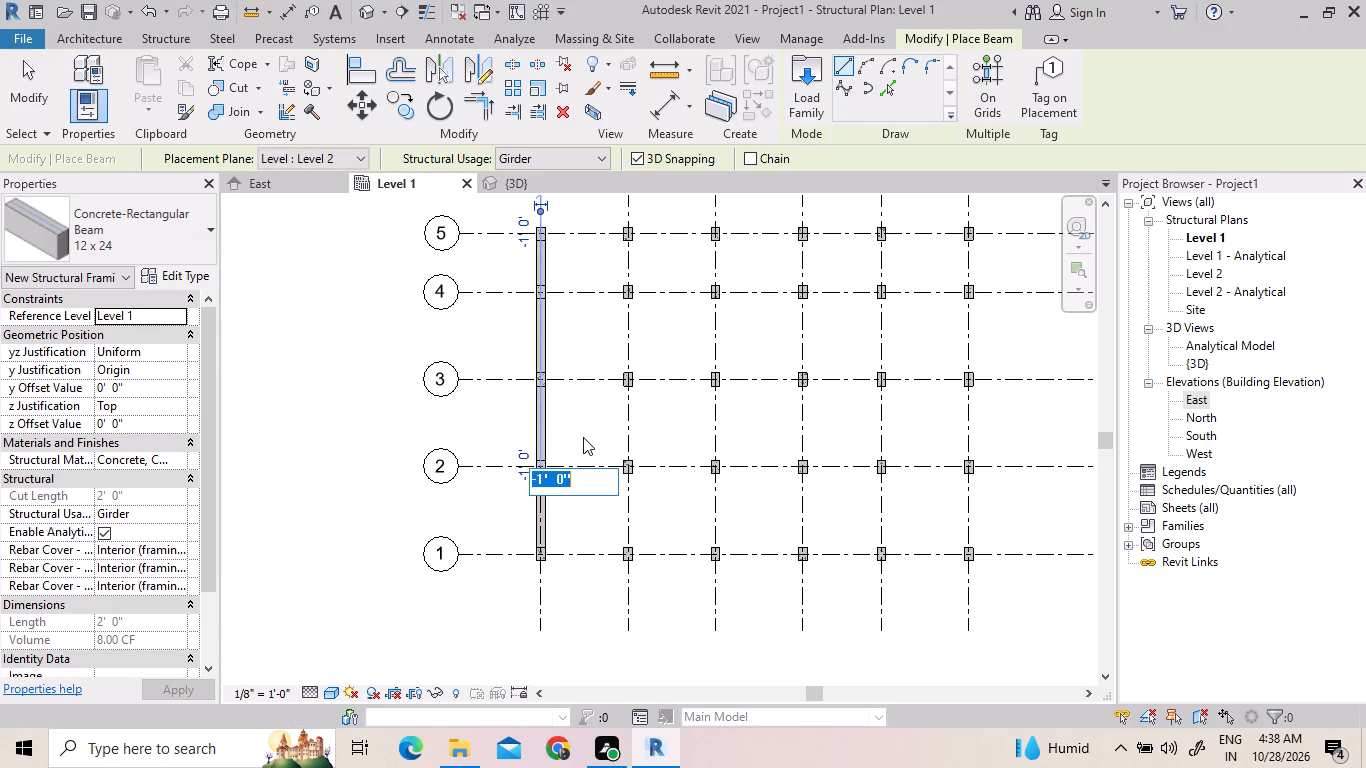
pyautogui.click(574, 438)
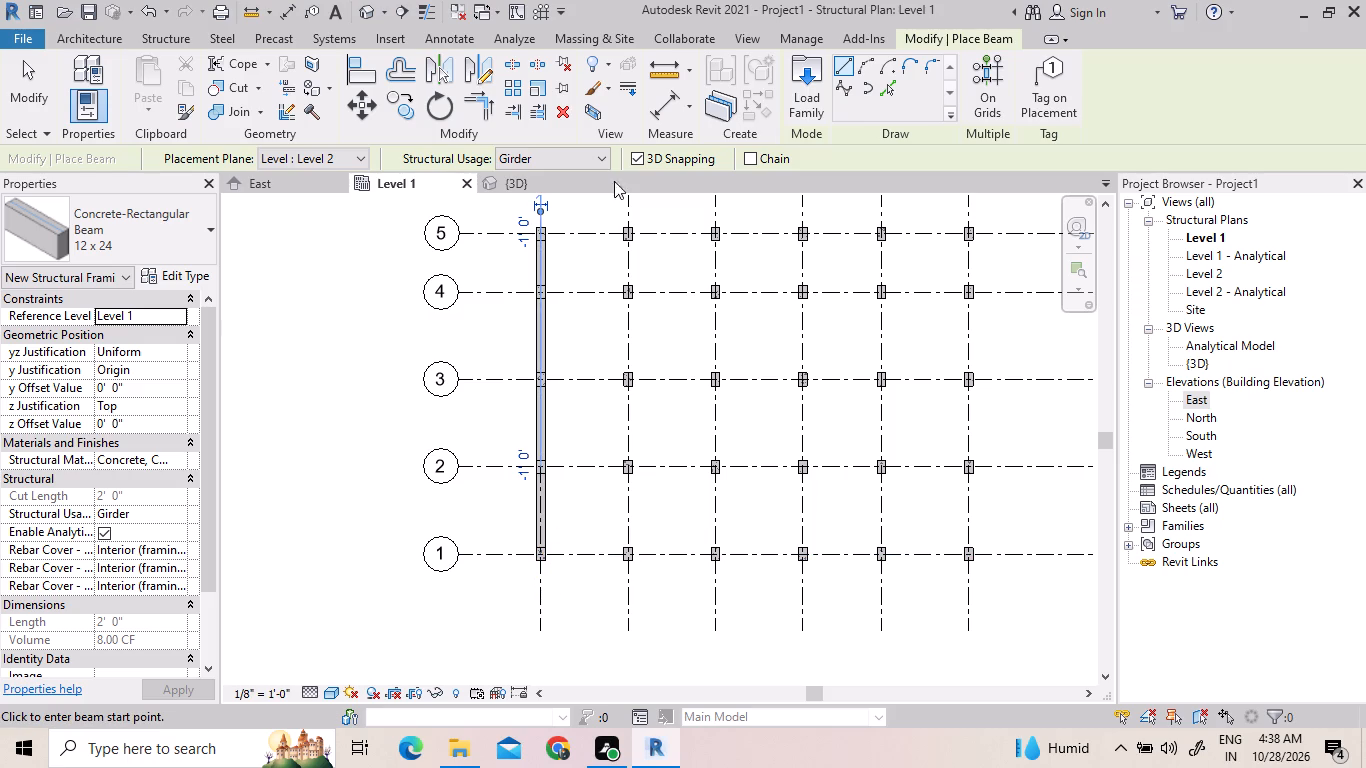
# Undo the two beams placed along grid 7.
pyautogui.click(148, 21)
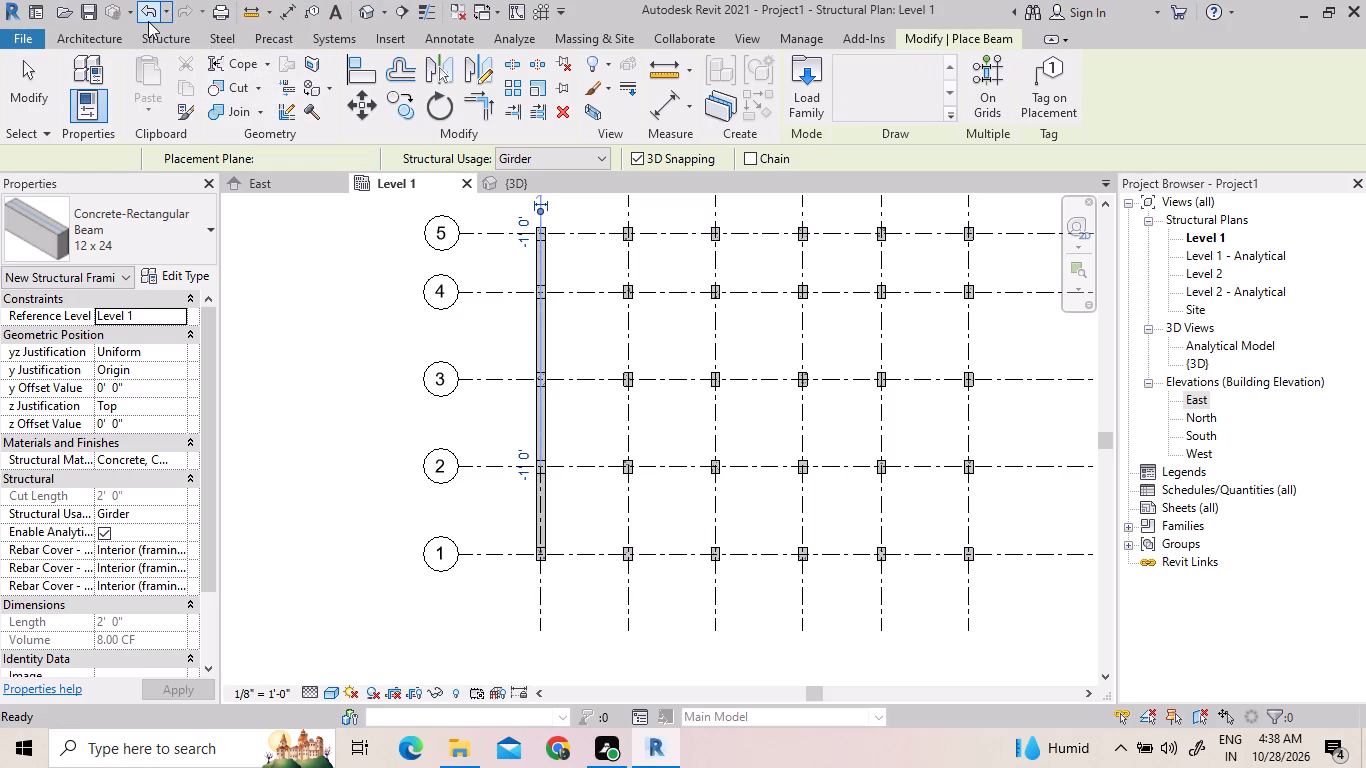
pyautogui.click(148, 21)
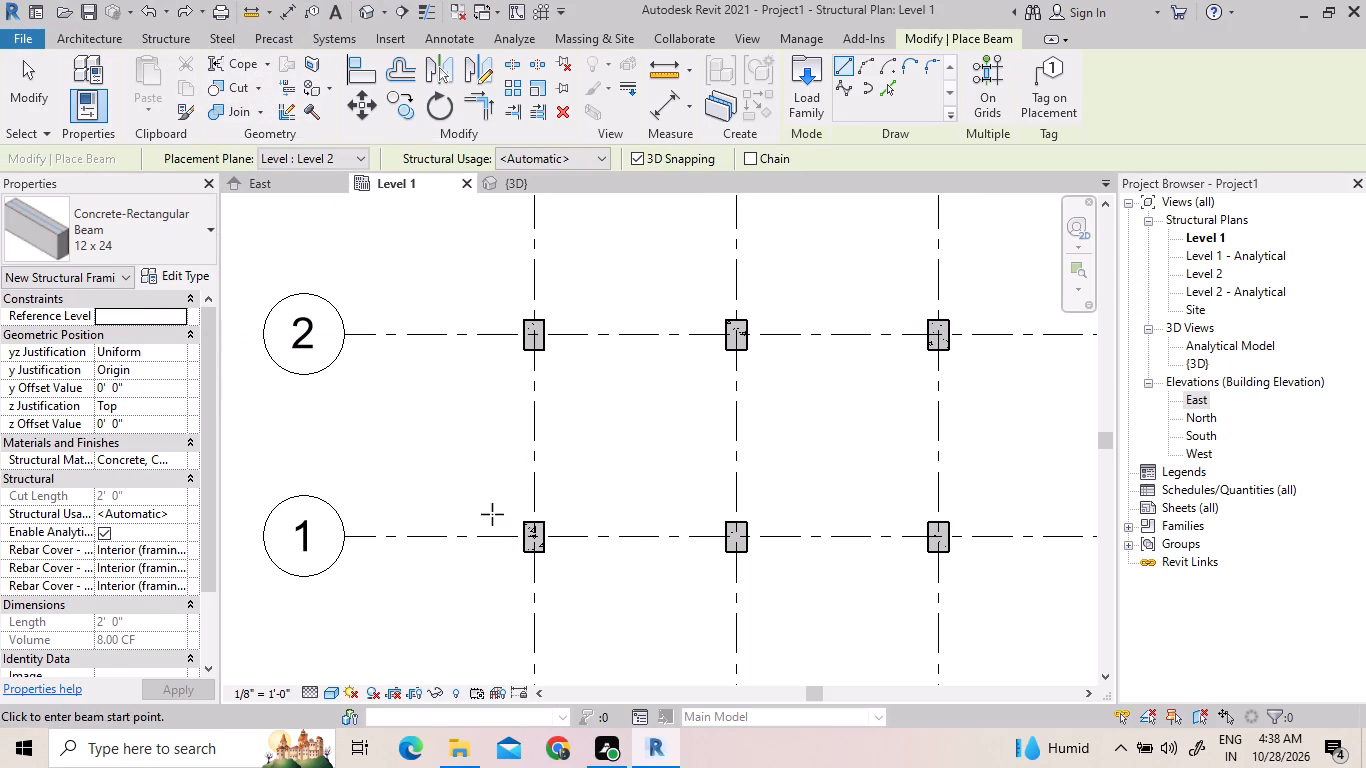
# Place one continuous 12 x 24 beam about 46' 8" long along grid 7, from the column at grid 1 to grid 6.
pyautogui.moveTo(533, 536); pyautogui.dragTo(533, 245)
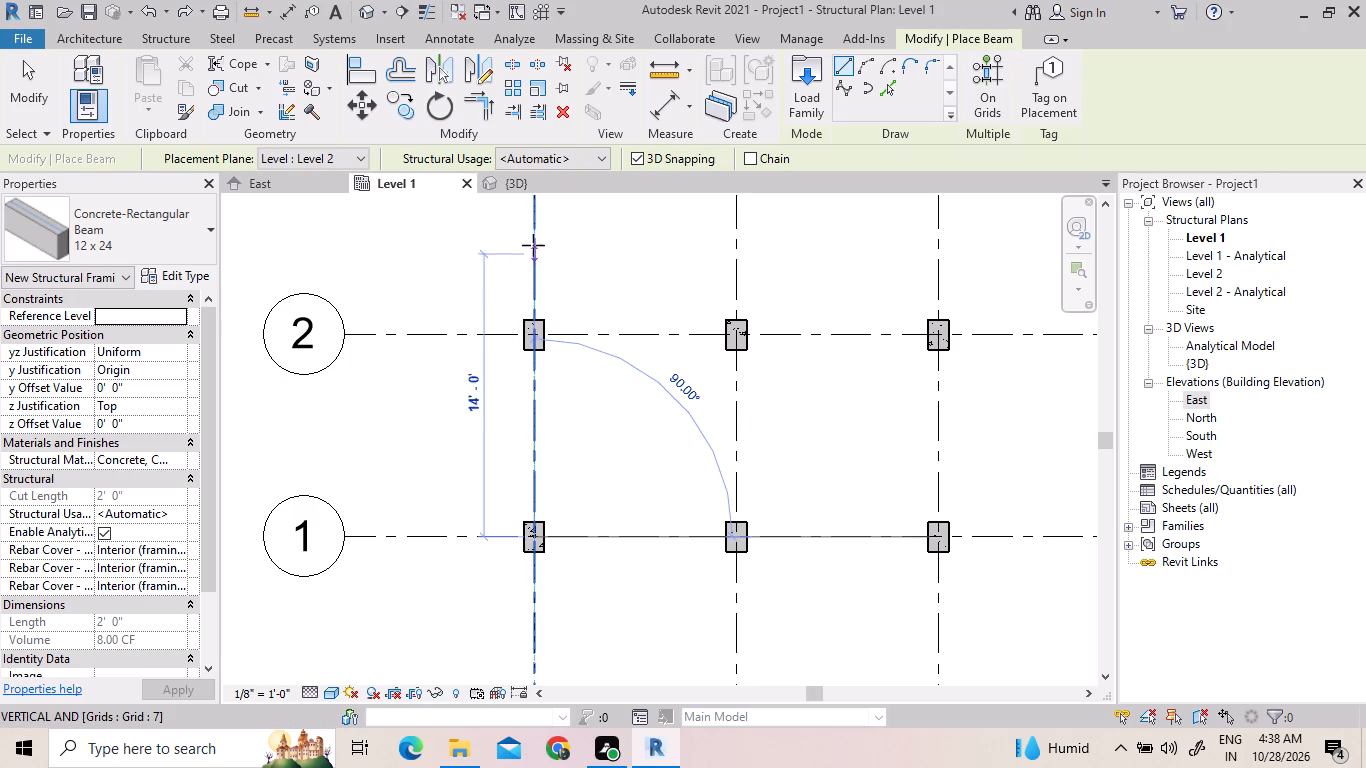
pyautogui.moveTo(533, 245); pyautogui.dragTo(527, 274)
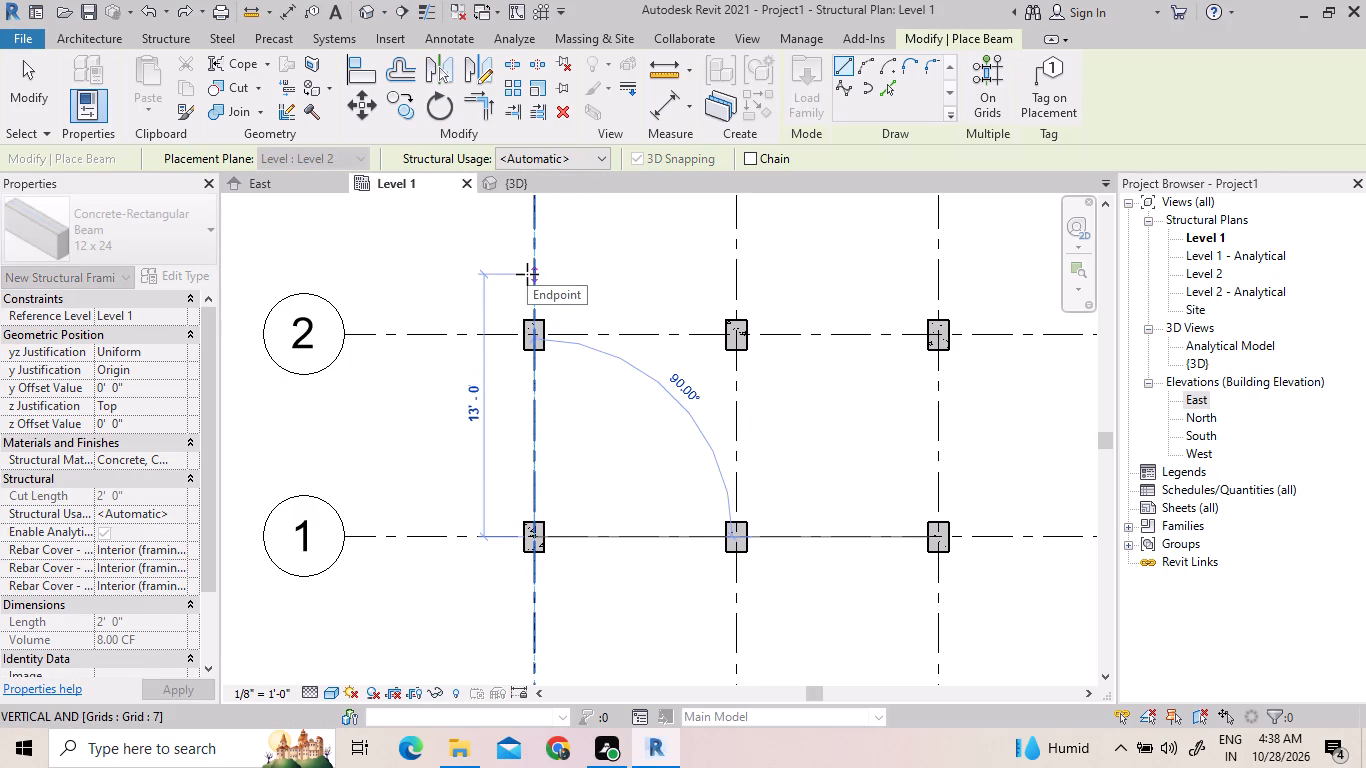
pyautogui.scroll(-16, 527, 274)
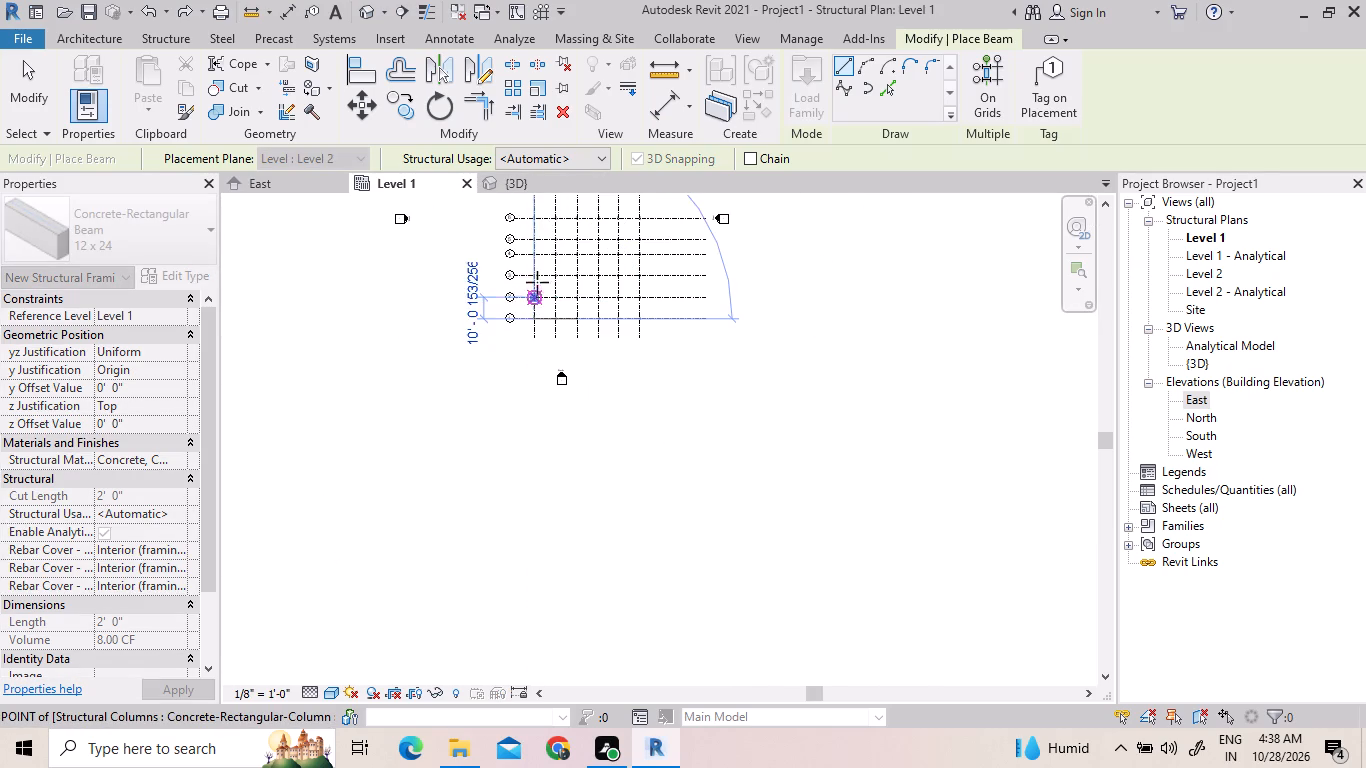
pyautogui.scroll(11, 528, 209)
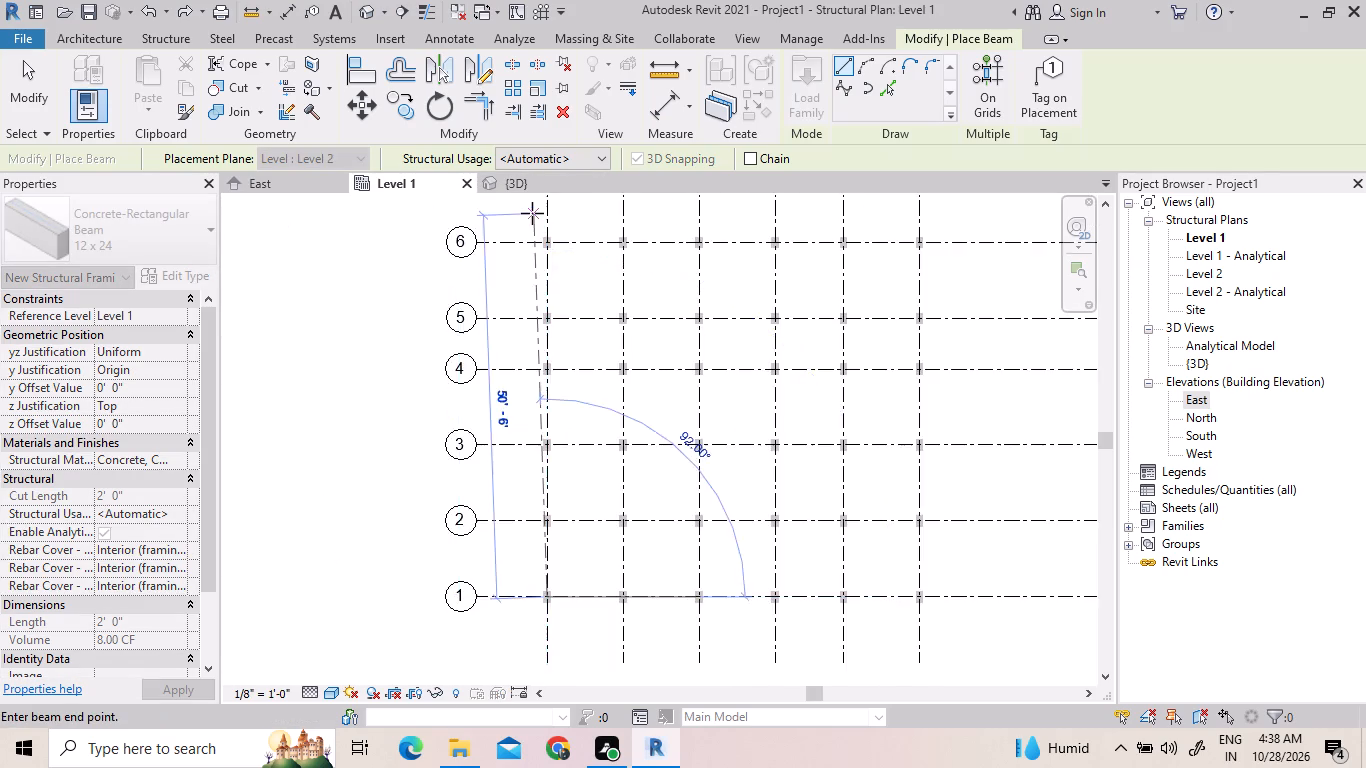
pyautogui.scroll(2, 532, 213)
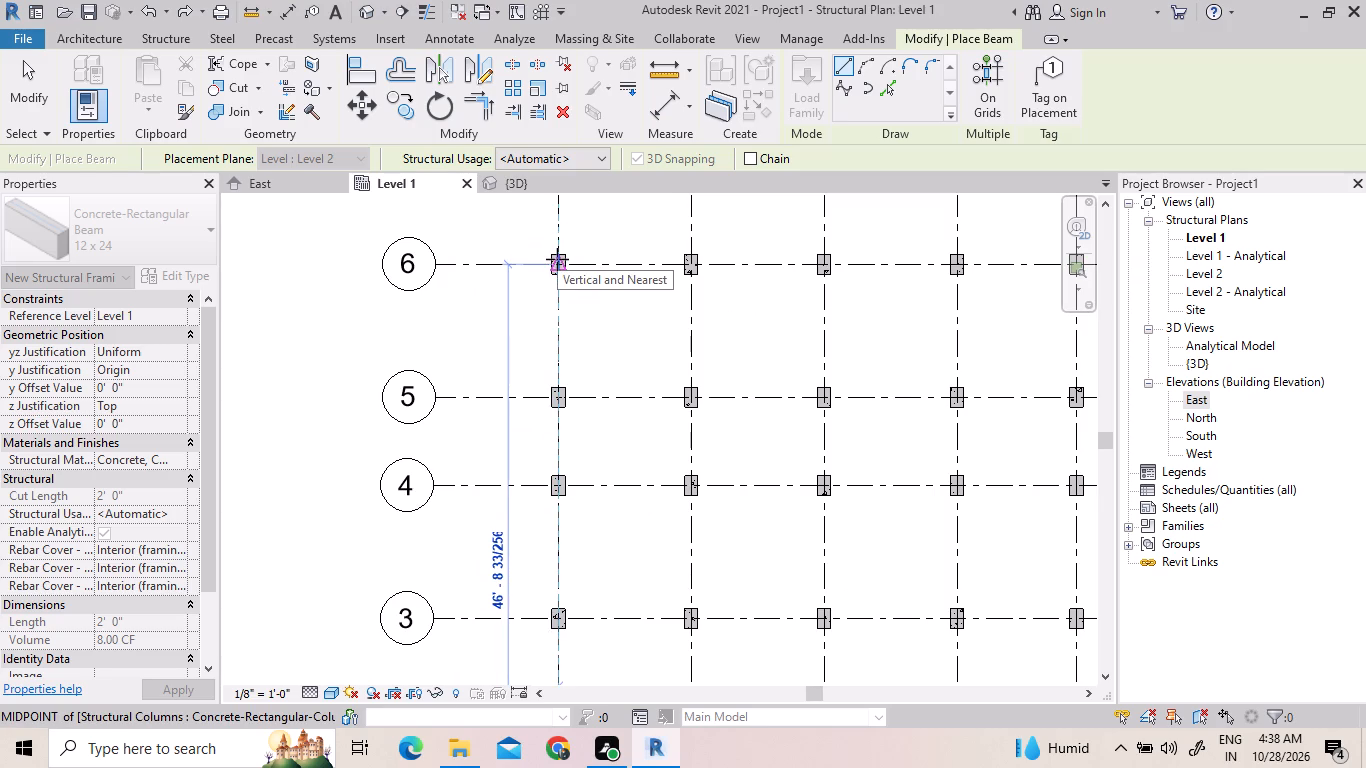
pyautogui.click(557, 259)
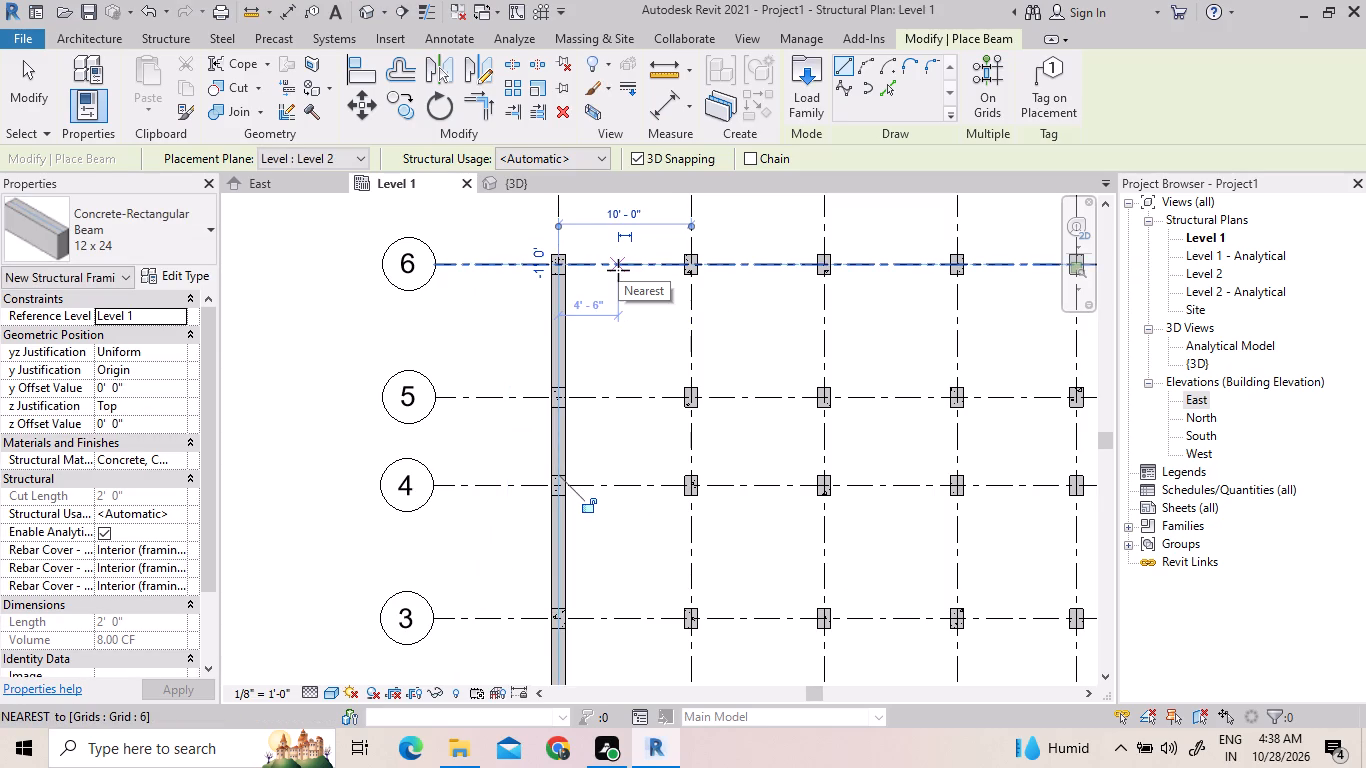
pyautogui.scroll(-2, 615, 280)
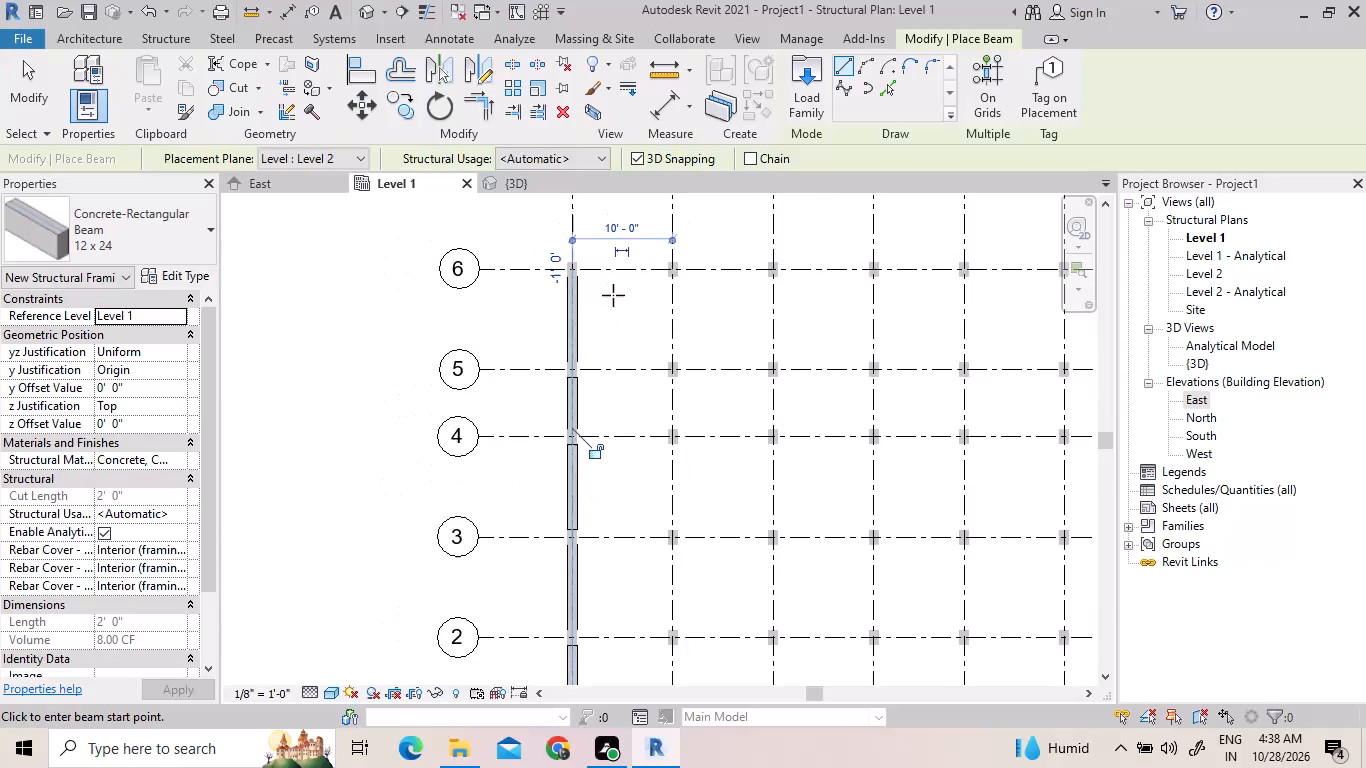
pyautogui.scroll(-1, 610, 309)
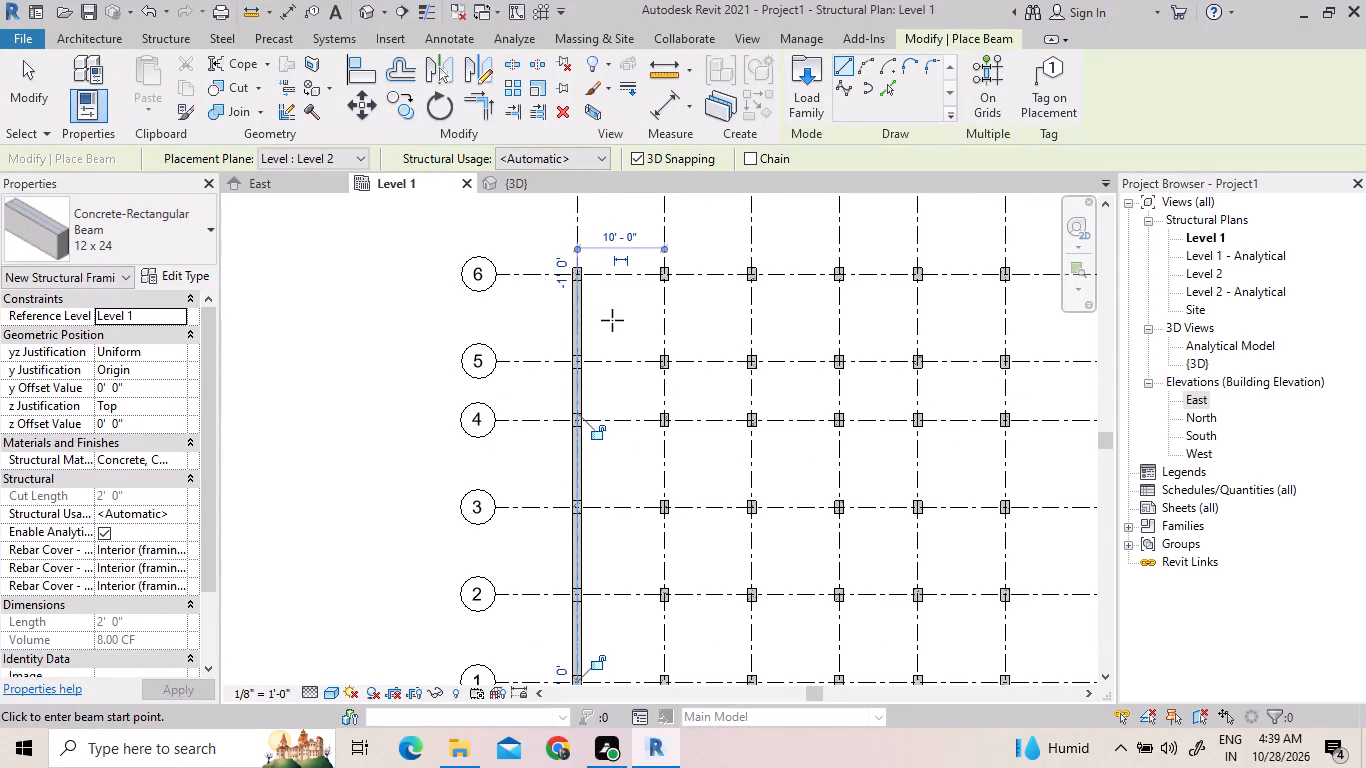
pyautogui.scroll(-2, 612, 320)
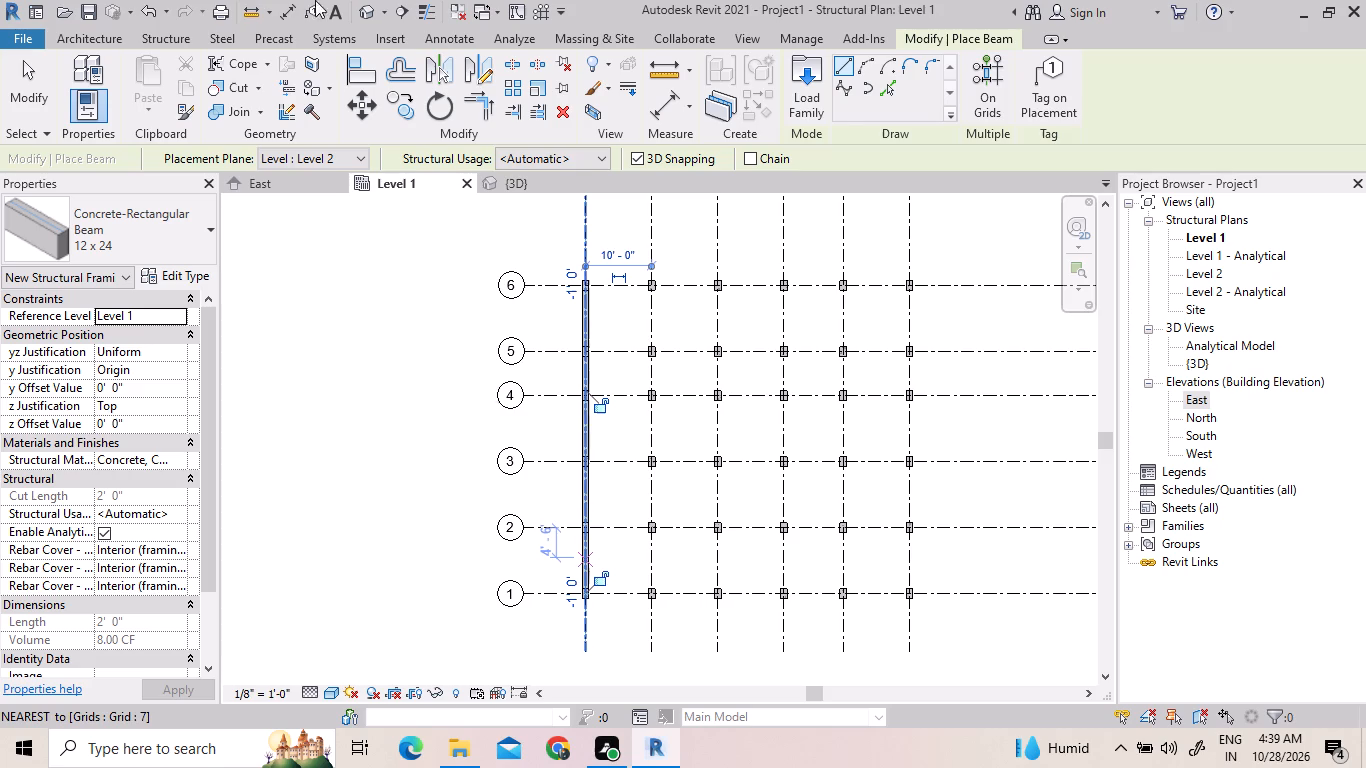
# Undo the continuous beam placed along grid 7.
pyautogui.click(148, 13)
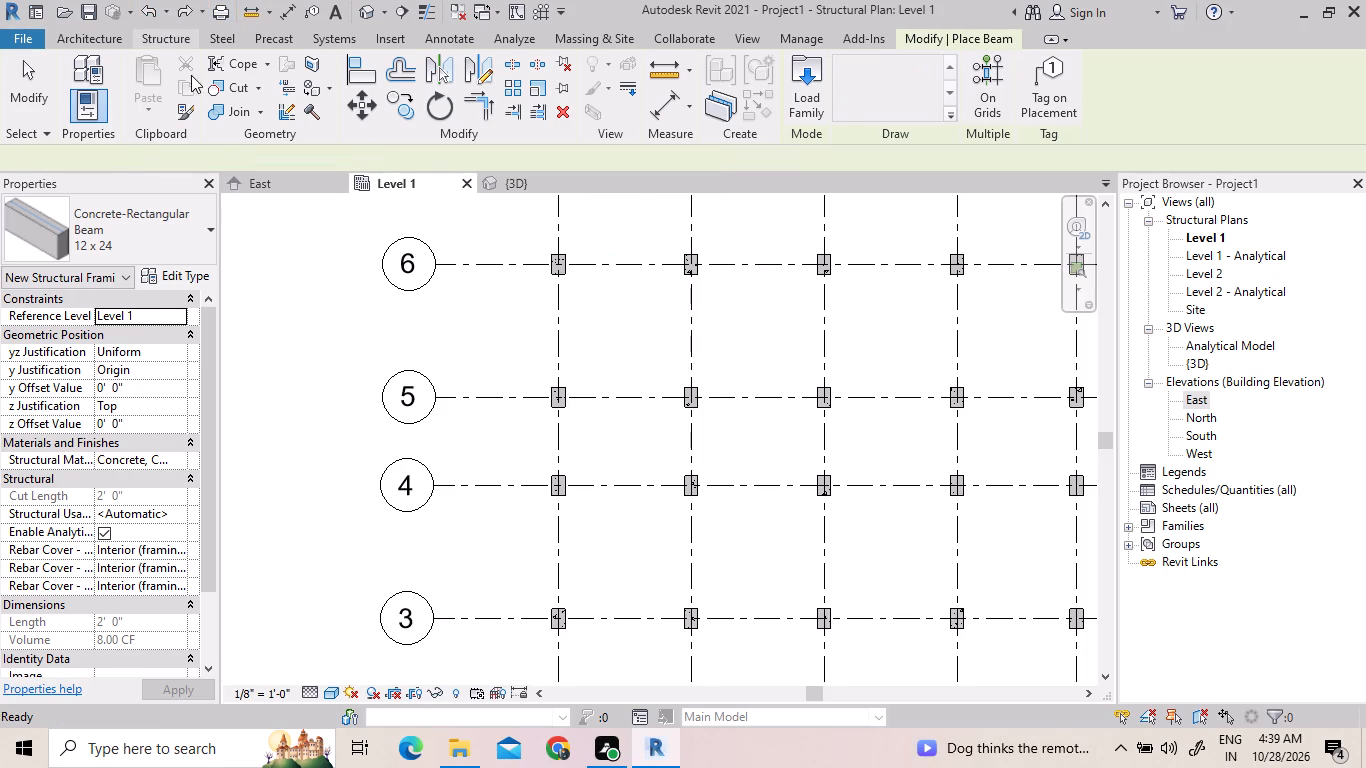
# Place 12 x 24 beams about 49' long along grids 1 and 2, each from the column at grid 7 to grid 12.
pyautogui.scroll(-5, 531, 422)
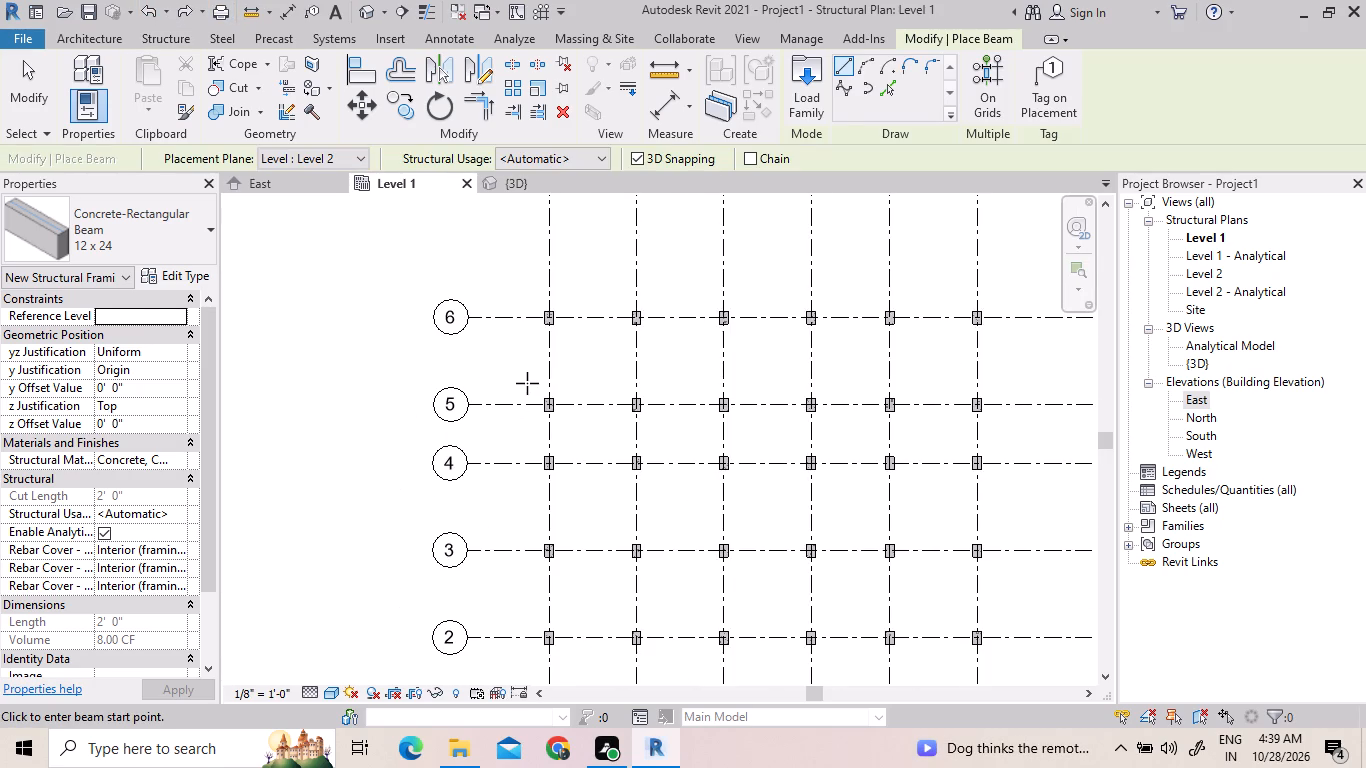
pyautogui.scroll(-1, 527, 383)
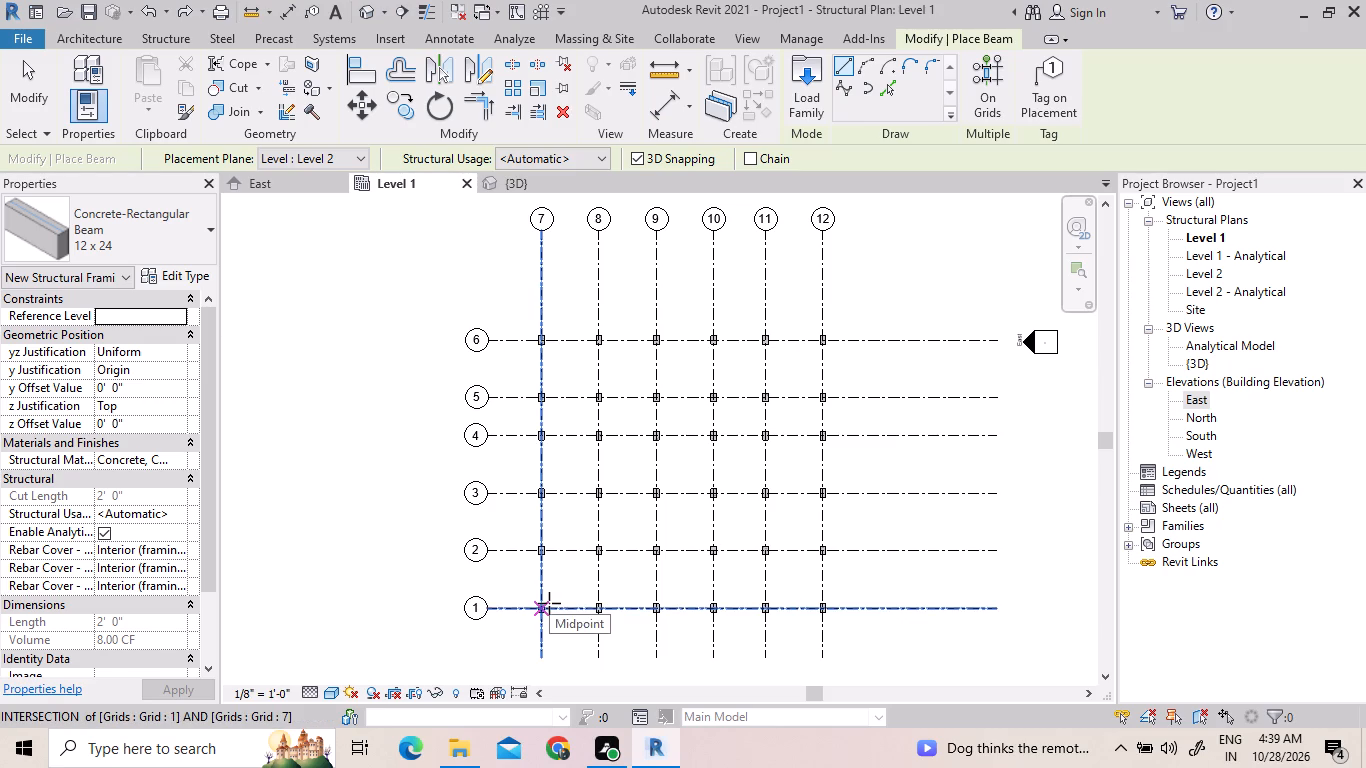
pyautogui.moveTo(545, 602); pyautogui.dragTo(622, 607)
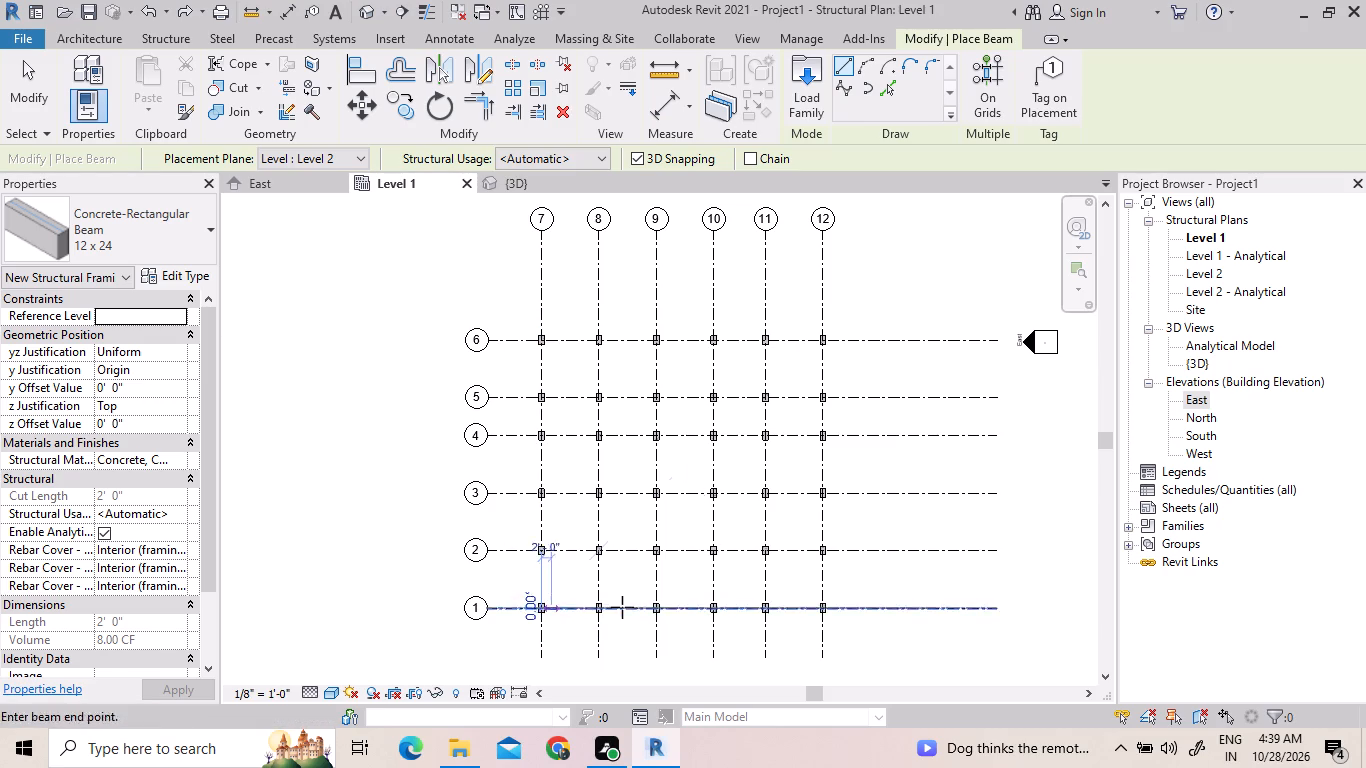
pyautogui.moveTo(622, 607); pyautogui.dragTo(824, 609)
pyautogui.click(824, 609)
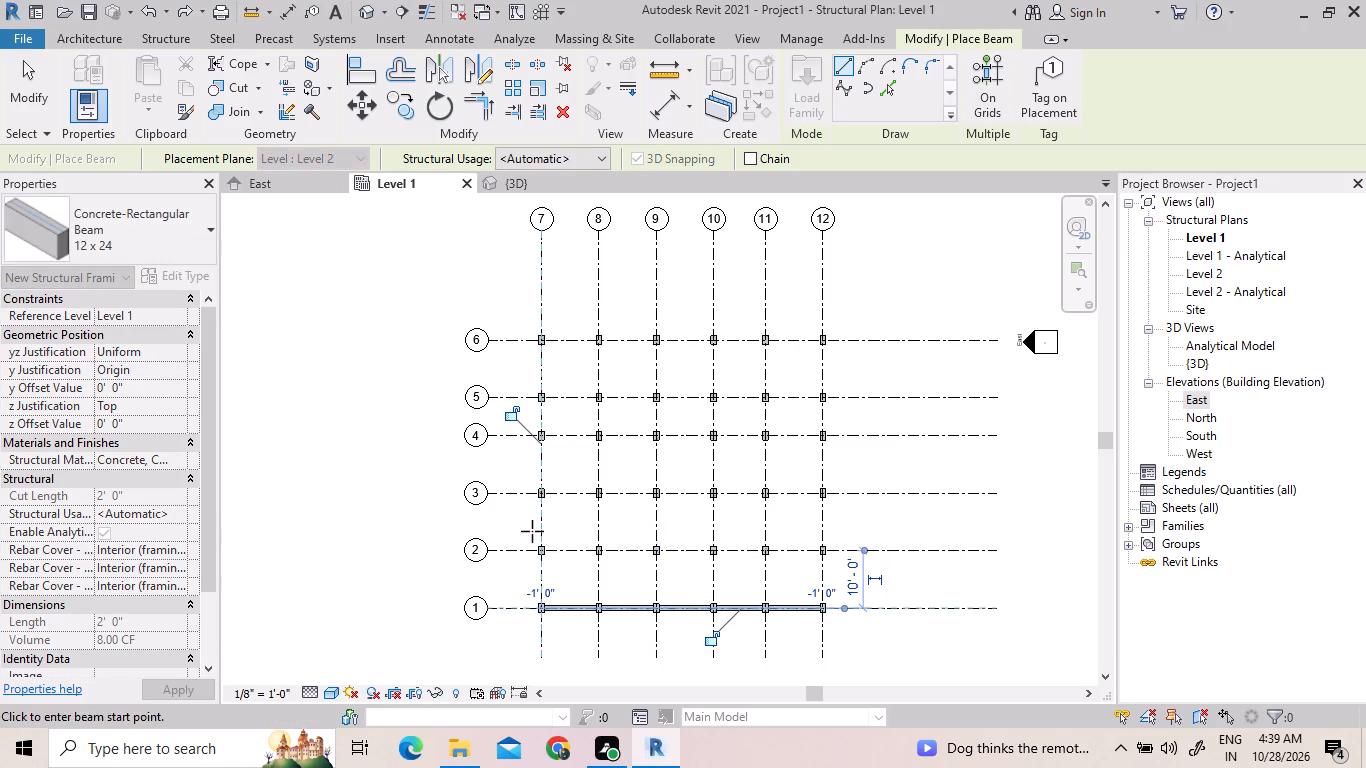
pyautogui.moveTo(541, 551); pyautogui.dragTo(822, 551)
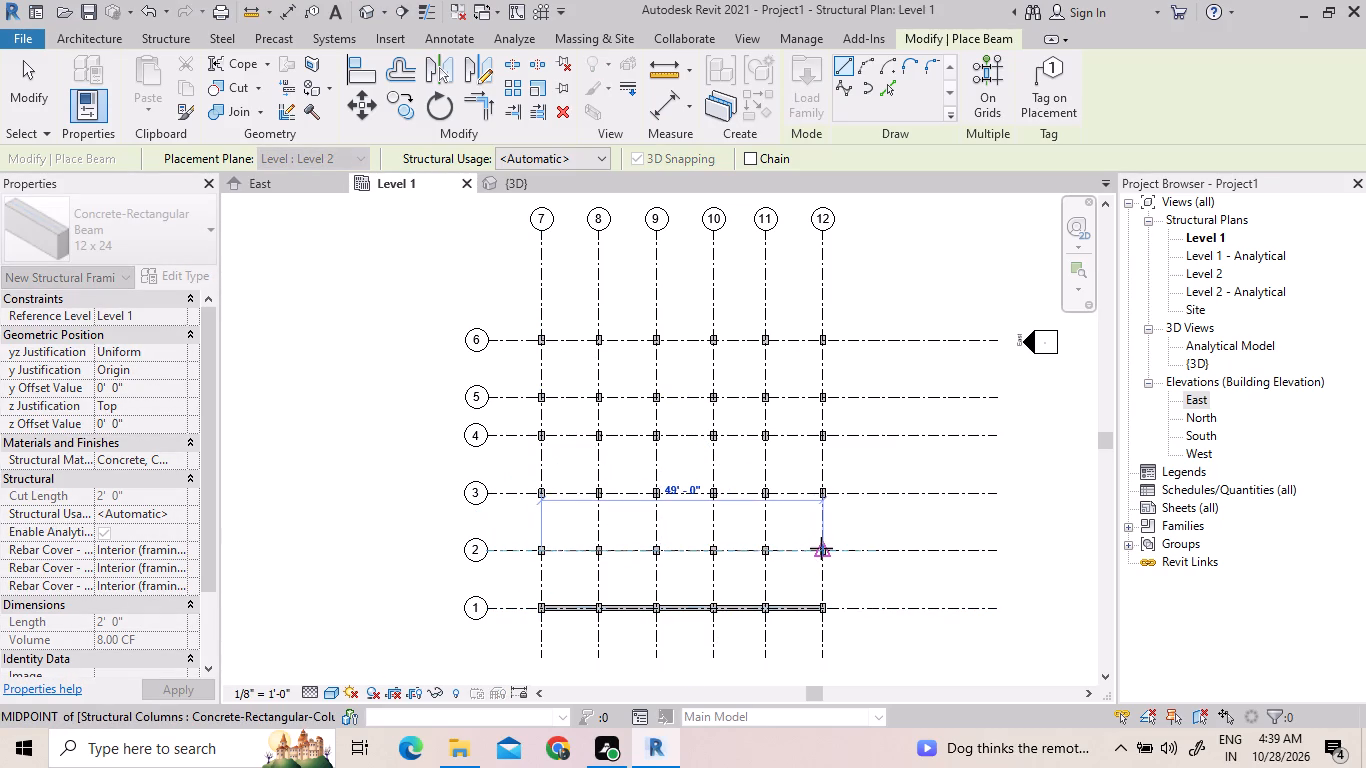
pyautogui.click(821, 548)
# Place 12 x 24 beams about 49' long along grids 3 and 4, each from the column at grid 7 to grid 12.
pyautogui.moveTo(543, 487); pyautogui.dragTo(564, 493)
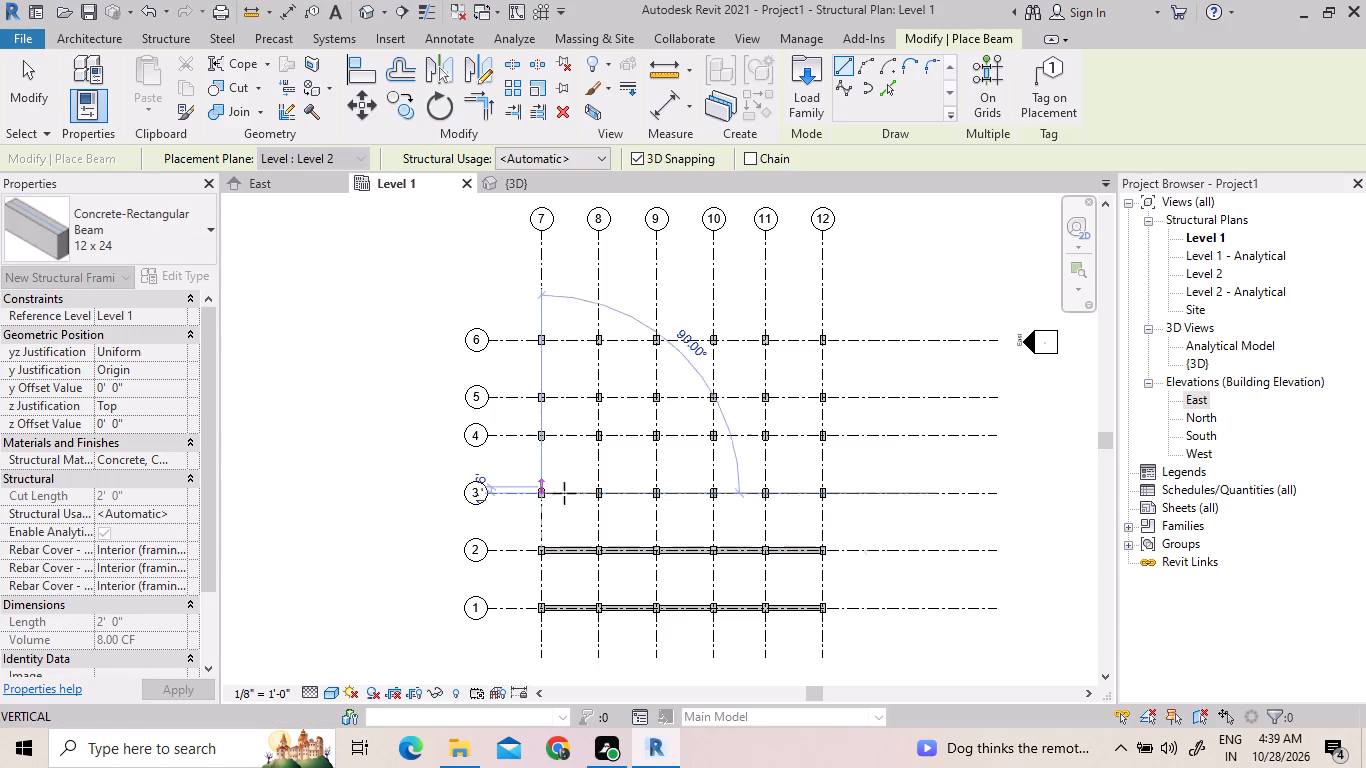
pyautogui.moveTo(564, 493); pyautogui.dragTo(820, 491)
pyautogui.click(820, 492)
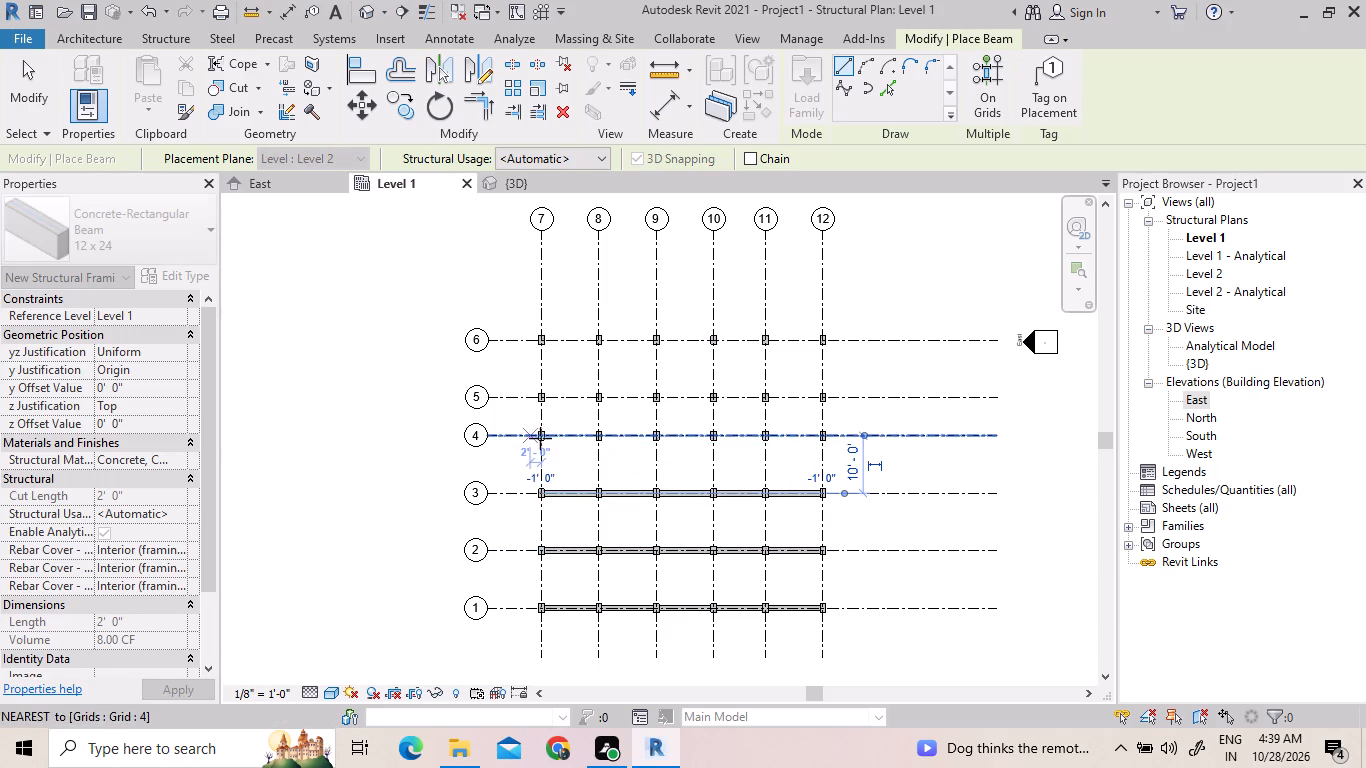
pyautogui.moveTo(545, 433); pyautogui.dragTo(823, 428)
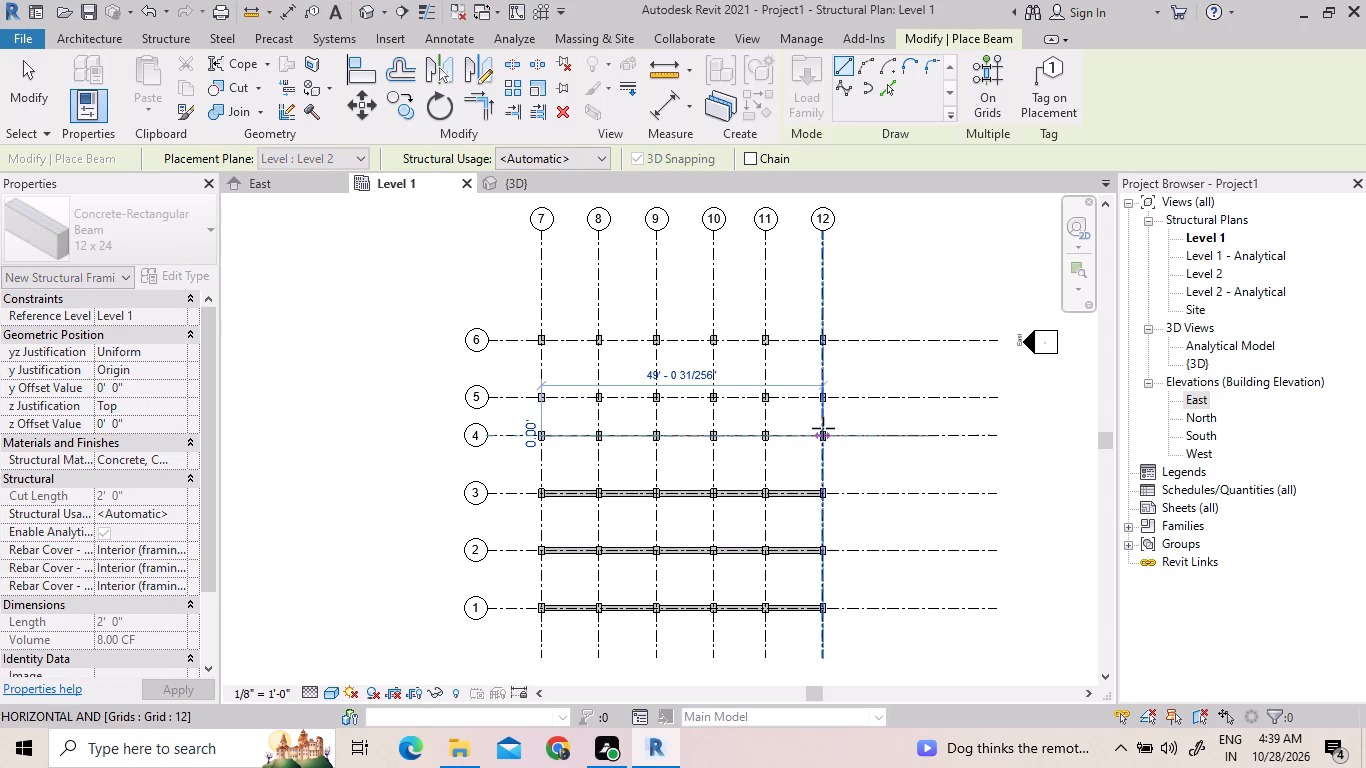
pyautogui.moveTo(823, 428); pyautogui.dragTo(824, 430)
pyautogui.click(824, 430)
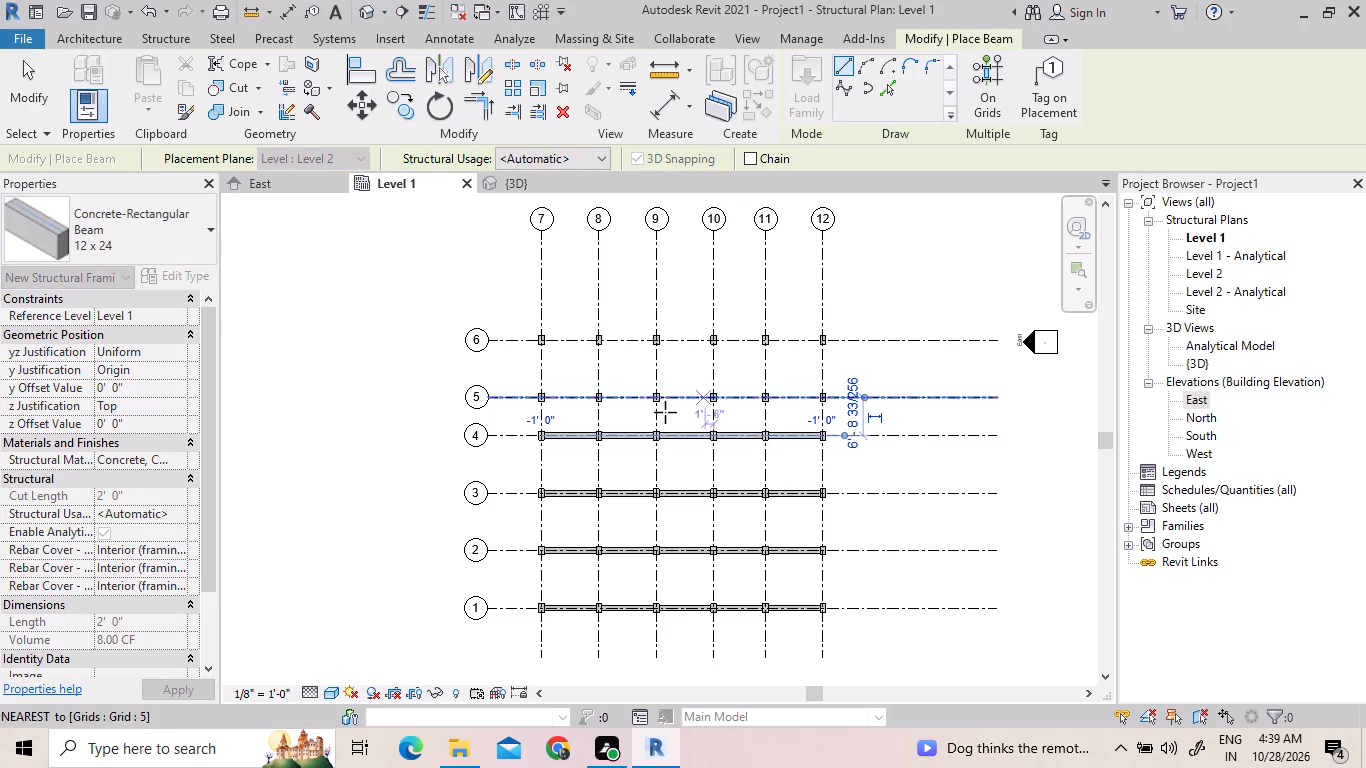
# Place 12 x 24 beams about 49' long along grids 5 and 6, each from the column at grid 7 to grid 12.
pyautogui.moveTo(543, 393); pyautogui.dragTo(814, 390)
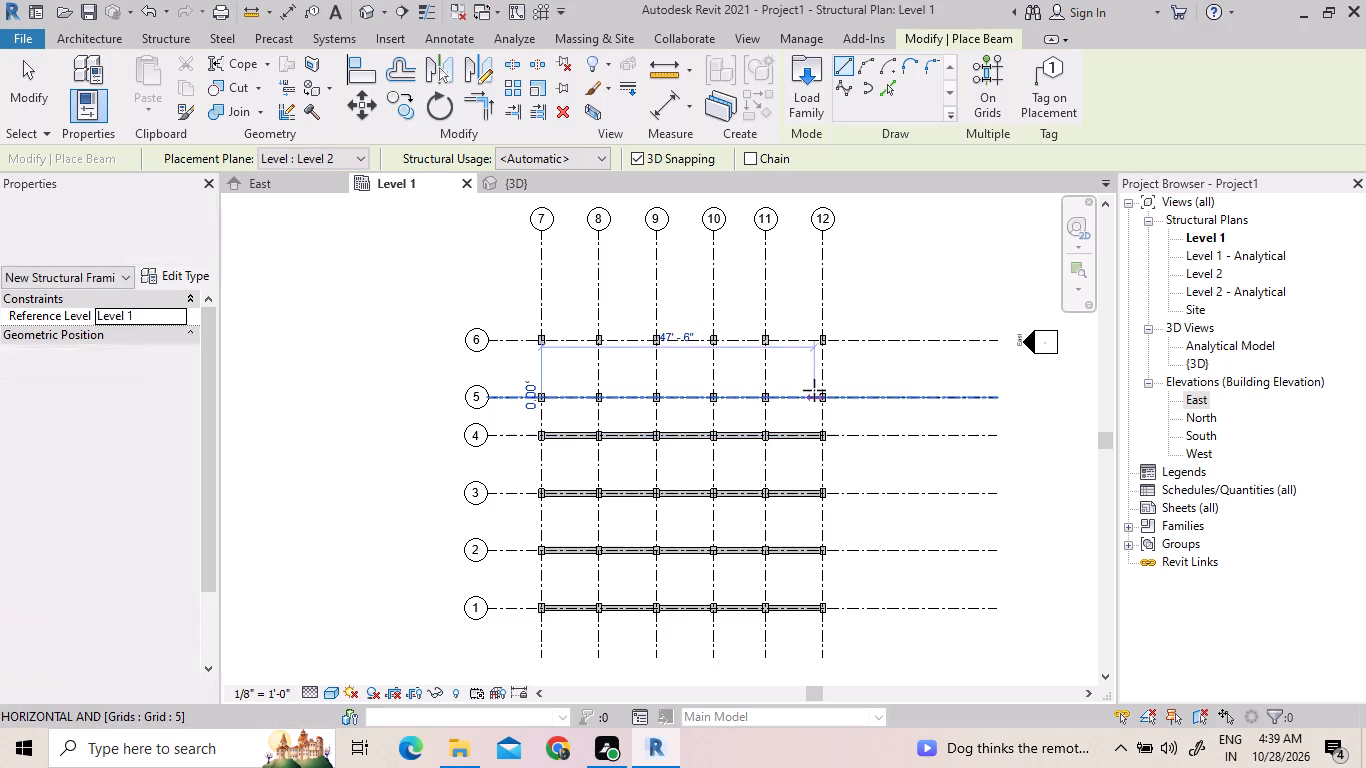
pyautogui.moveTo(814, 390); pyautogui.dragTo(826, 392)
pyautogui.click(826, 392)
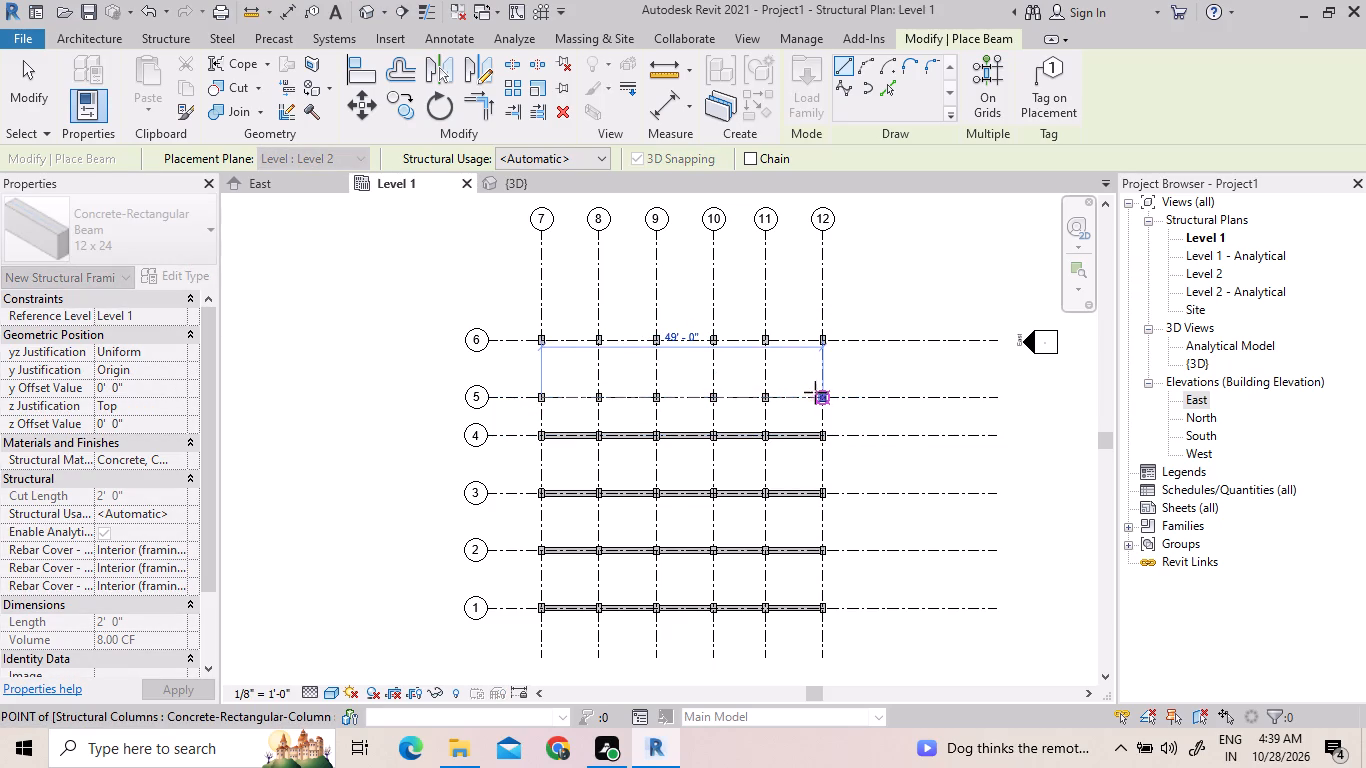
pyautogui.moveTo(537, 337); pyautogui.dragTo(722, 338)
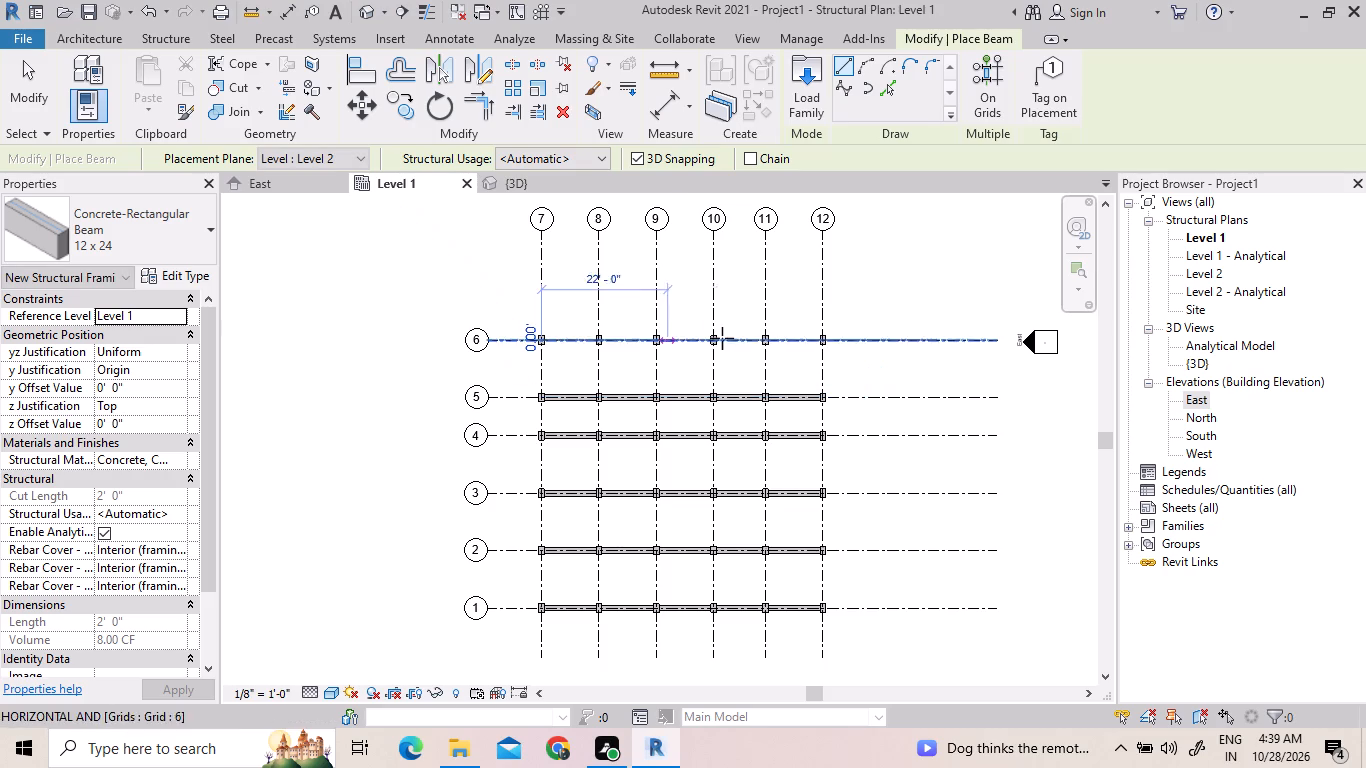
pyautogui.moveTo(722, 338); pyautogui.dragTo(828, 337)
pyautogui.click(828, 337)
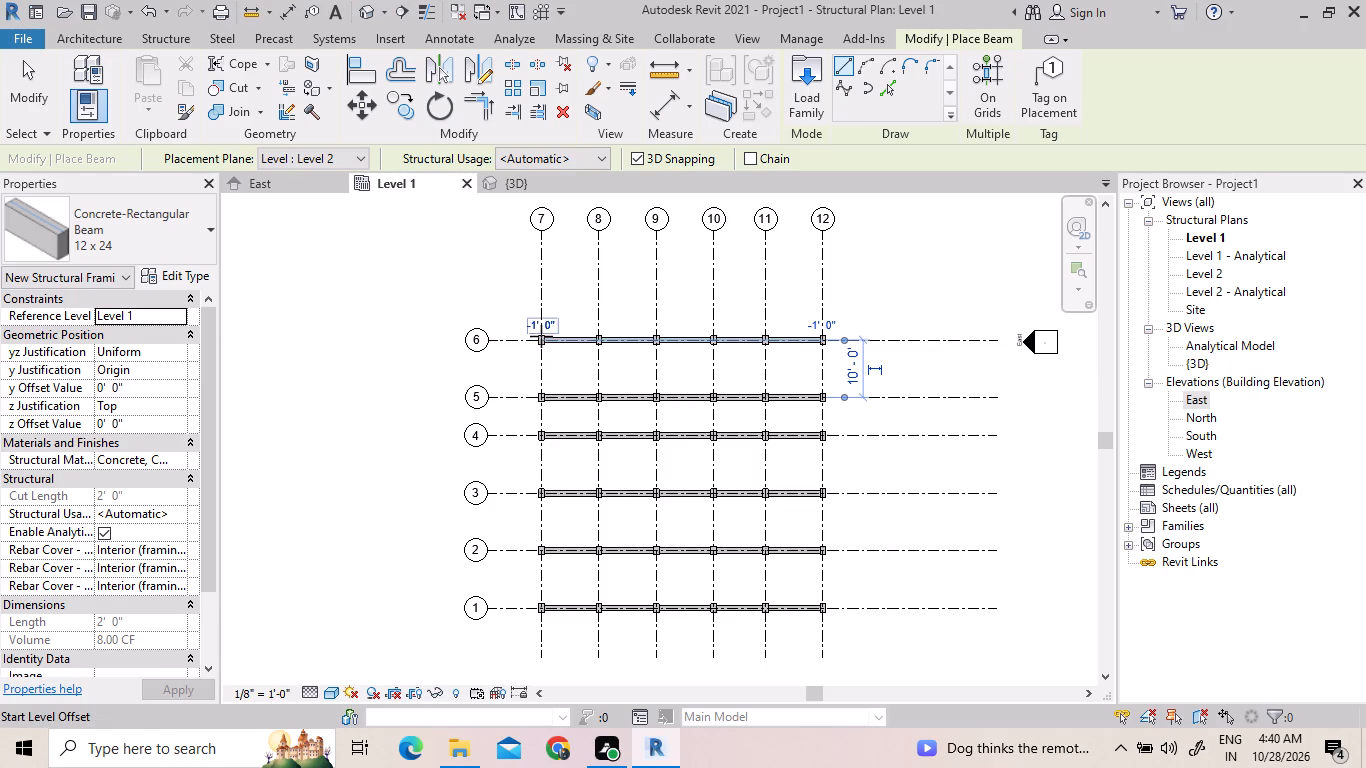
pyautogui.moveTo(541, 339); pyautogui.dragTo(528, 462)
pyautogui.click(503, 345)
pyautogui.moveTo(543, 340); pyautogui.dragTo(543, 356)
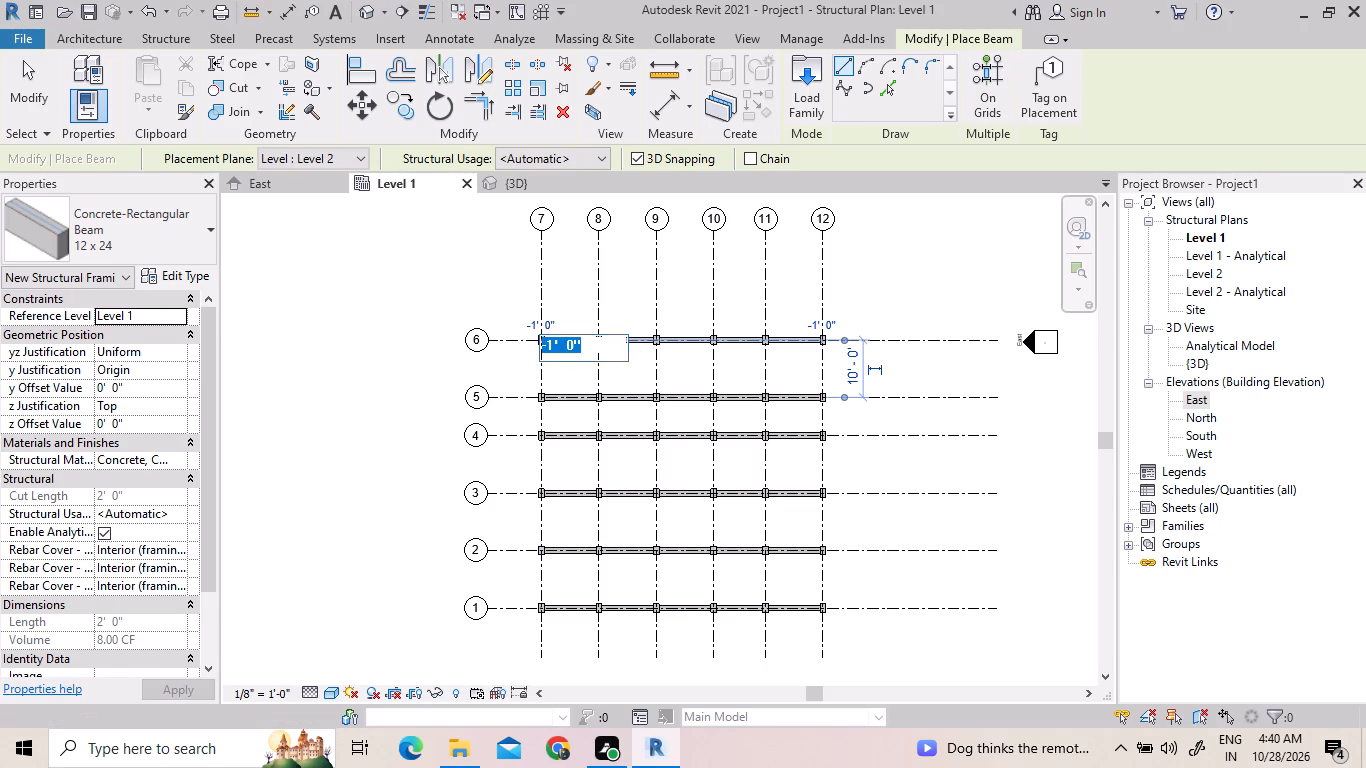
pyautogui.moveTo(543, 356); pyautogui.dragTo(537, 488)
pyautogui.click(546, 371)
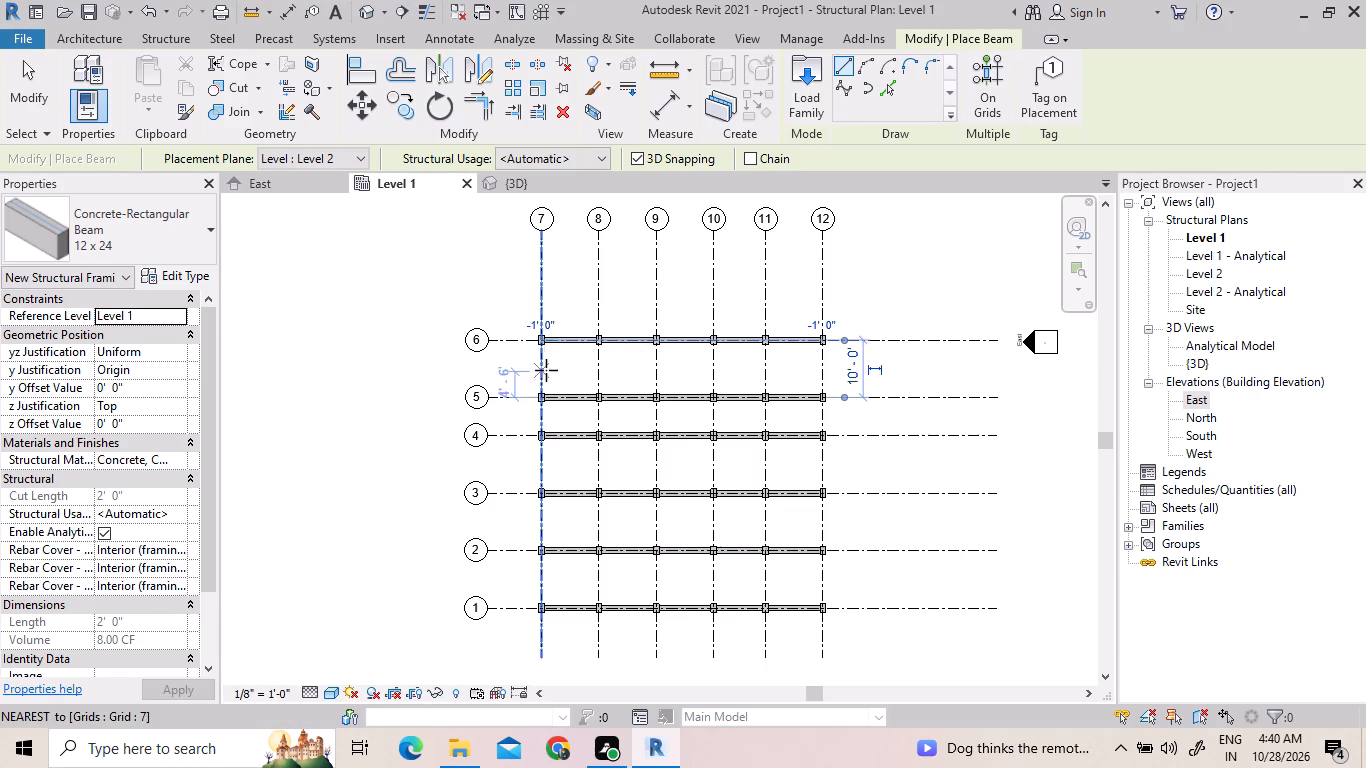
# Place a 12 x 24 beam about 36' 8" long along grid 7, from the column at grid 6 to grid 2.
pyautogui.scroll(5, 546, 337)
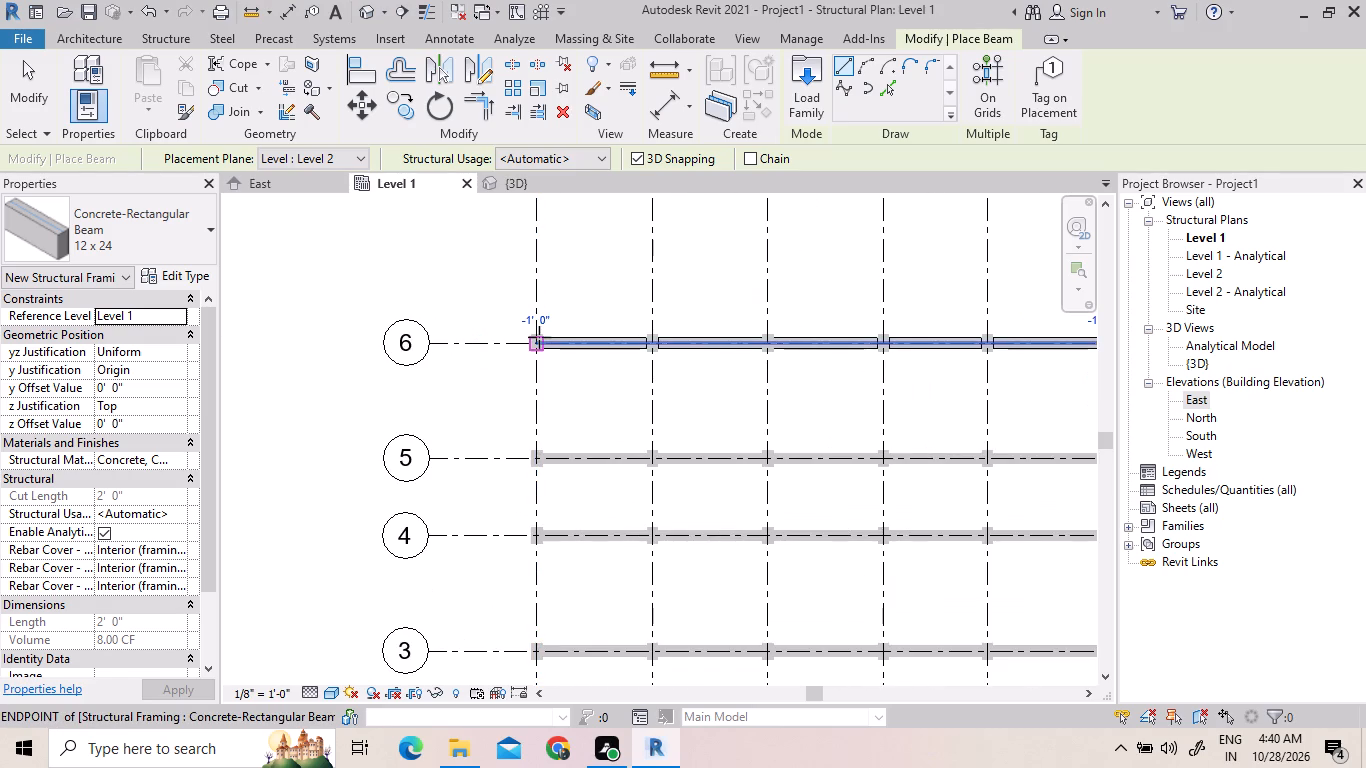
pyautogui.moveTo(537, 341); pyautogui.dragTo(541, 540)
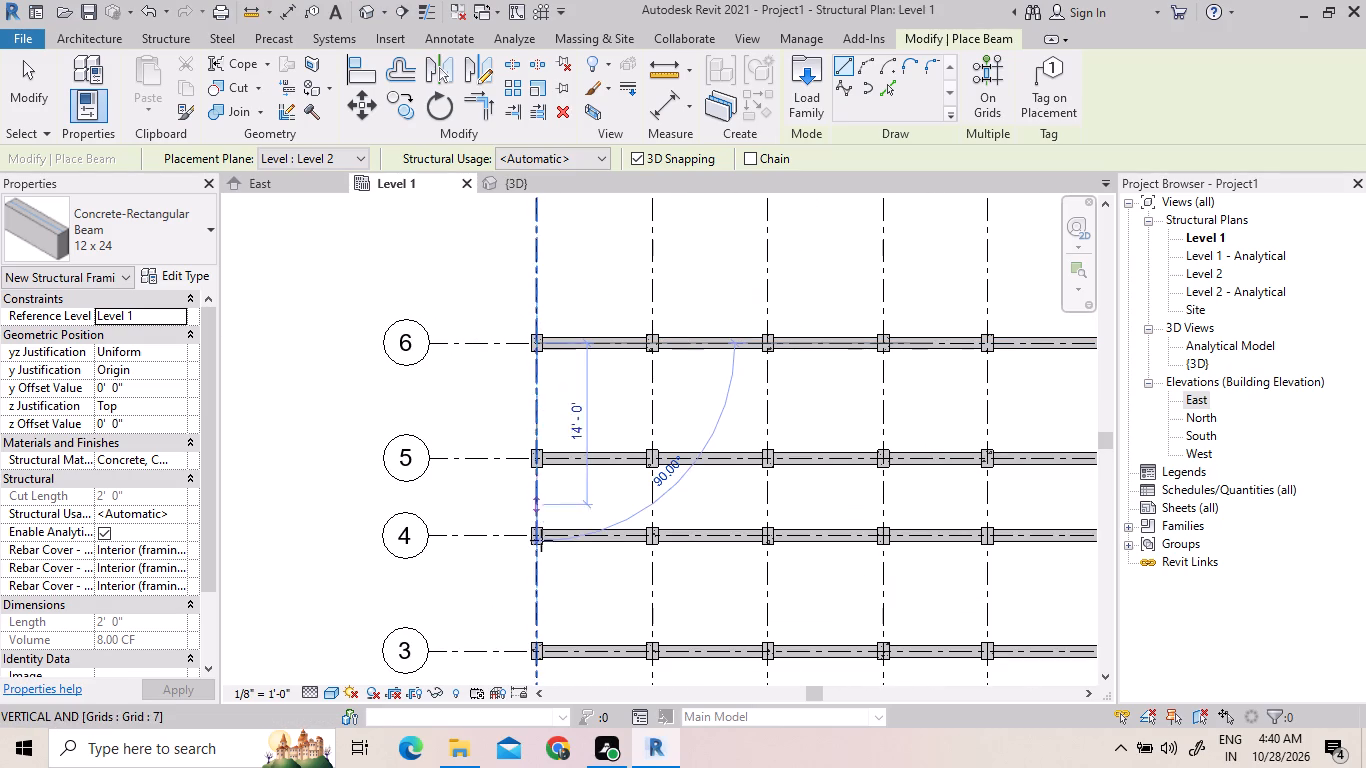
pyautogui.moveTo(541, 540); pyautogui.dragTo(545, 628)
pyautogui.scroll(-3, 555, 620)
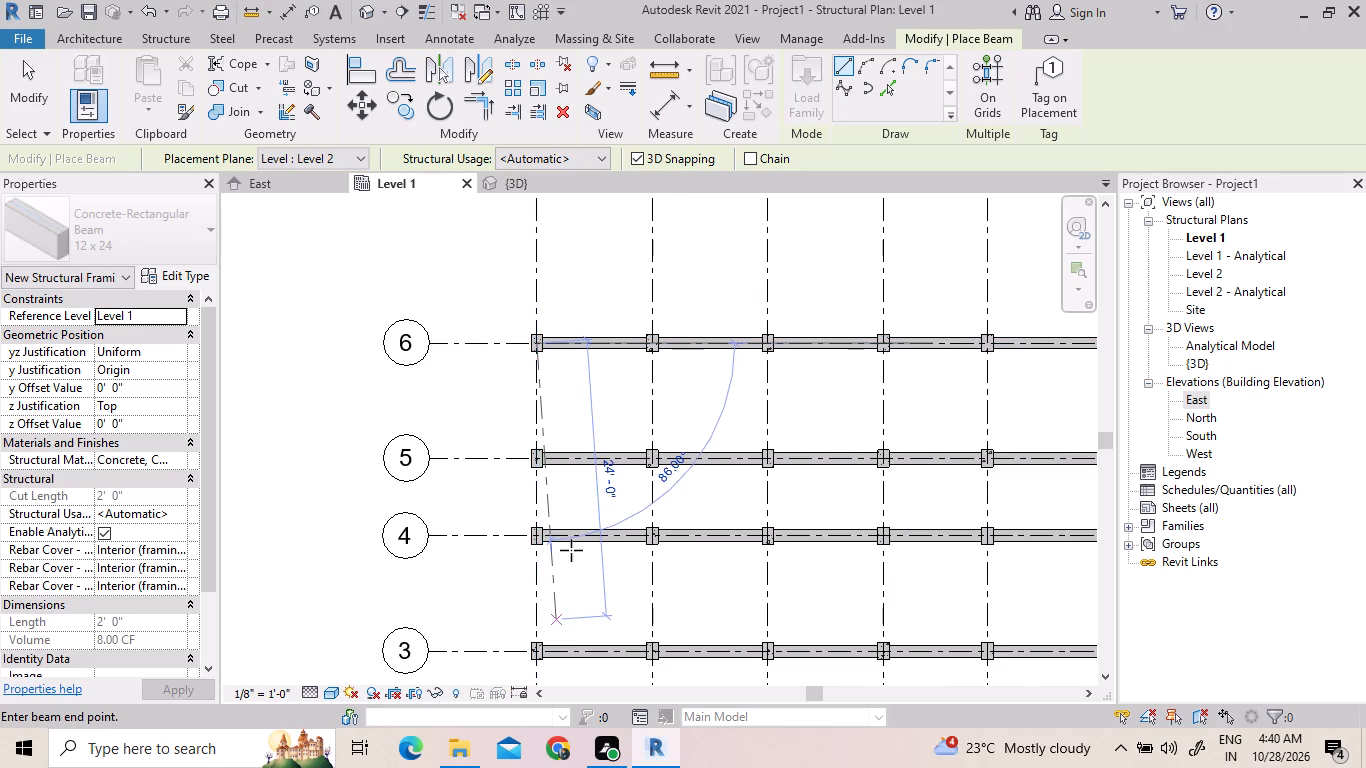
pyautogui.scroll(-2, 572, 549)
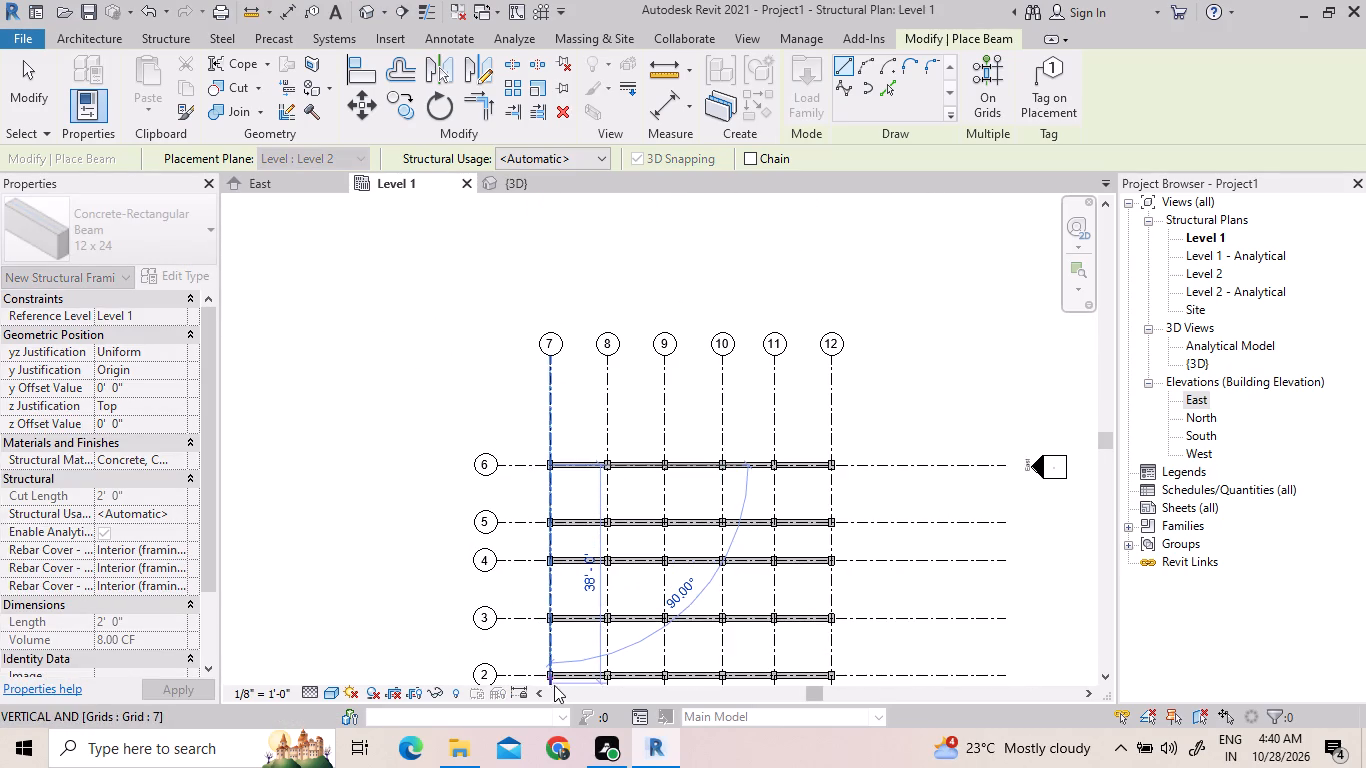
pyautogui.scroll(7, 554, 684)
pyautogui.click(539, 662)
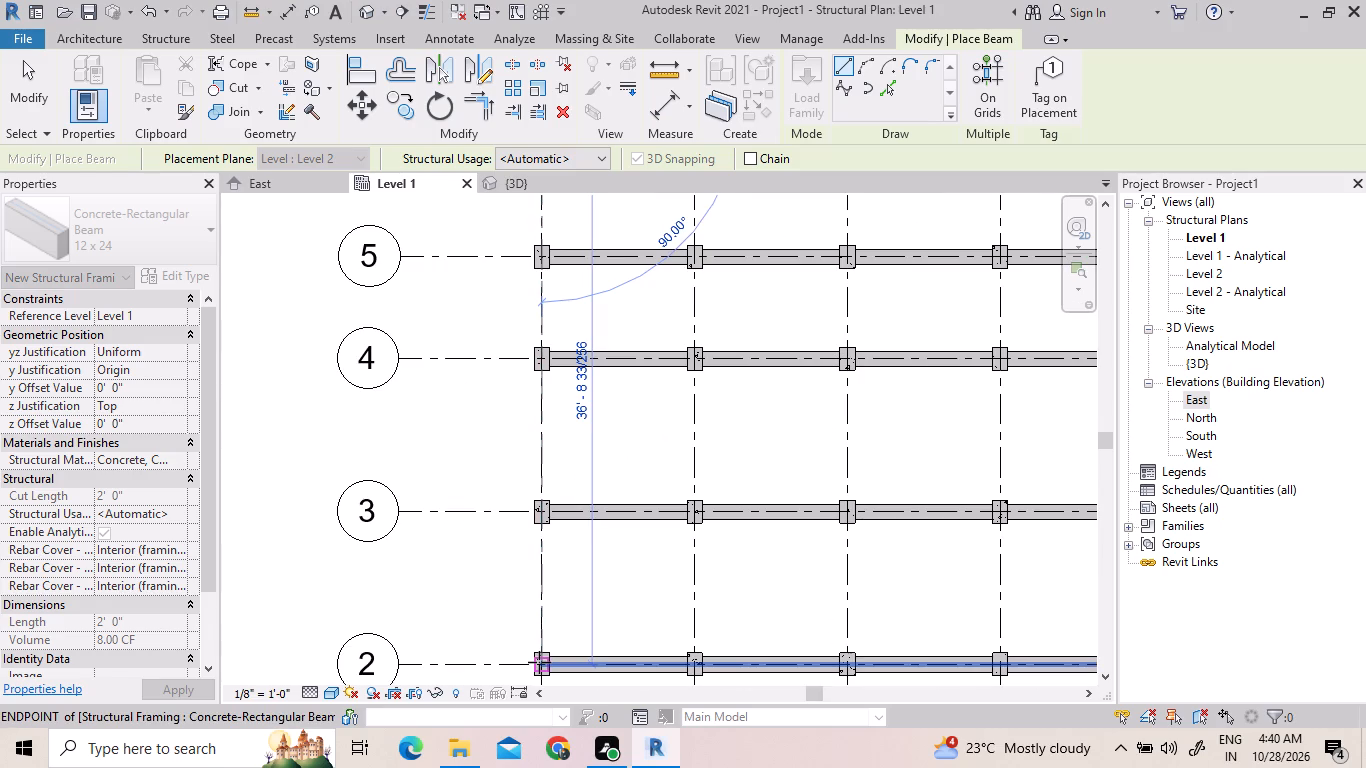
# Place a 12 x 24 beam about 36' 8" long along grid 8, from the column at grid 6 to grid 2.
pyautogui.scroll(-3, 591, 595)
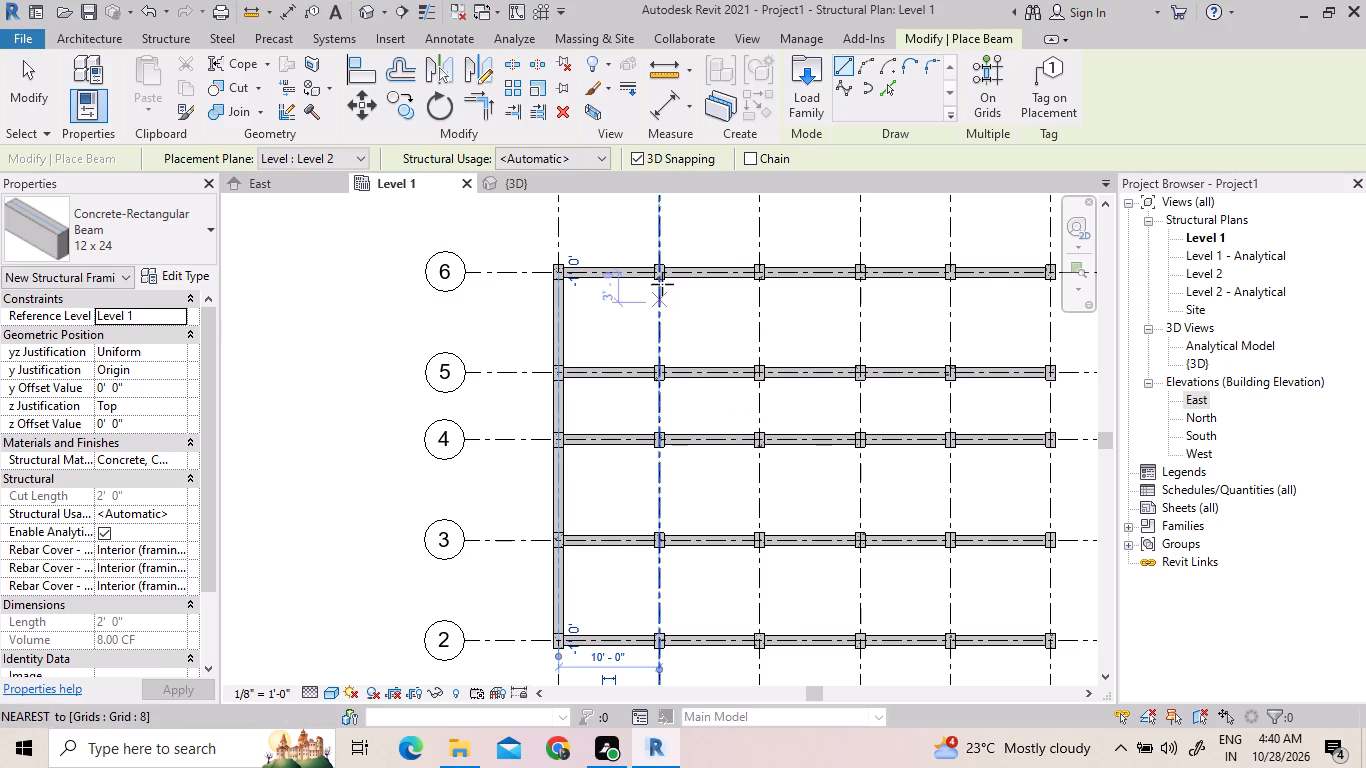
pyautogui.scroll(-3, 664, 338)
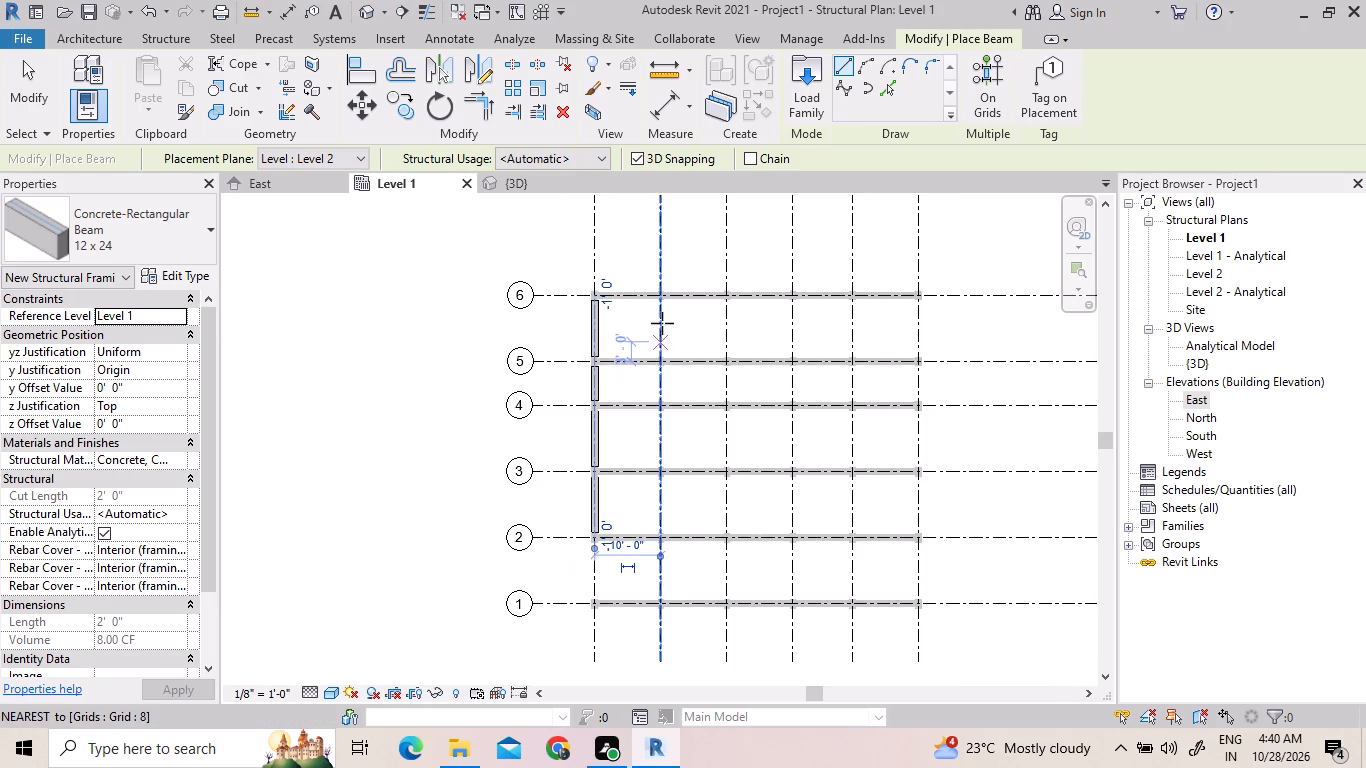
pyautogui.scroll(-3, 660, 306)
pyautogui.scroll(3, 659, 310)
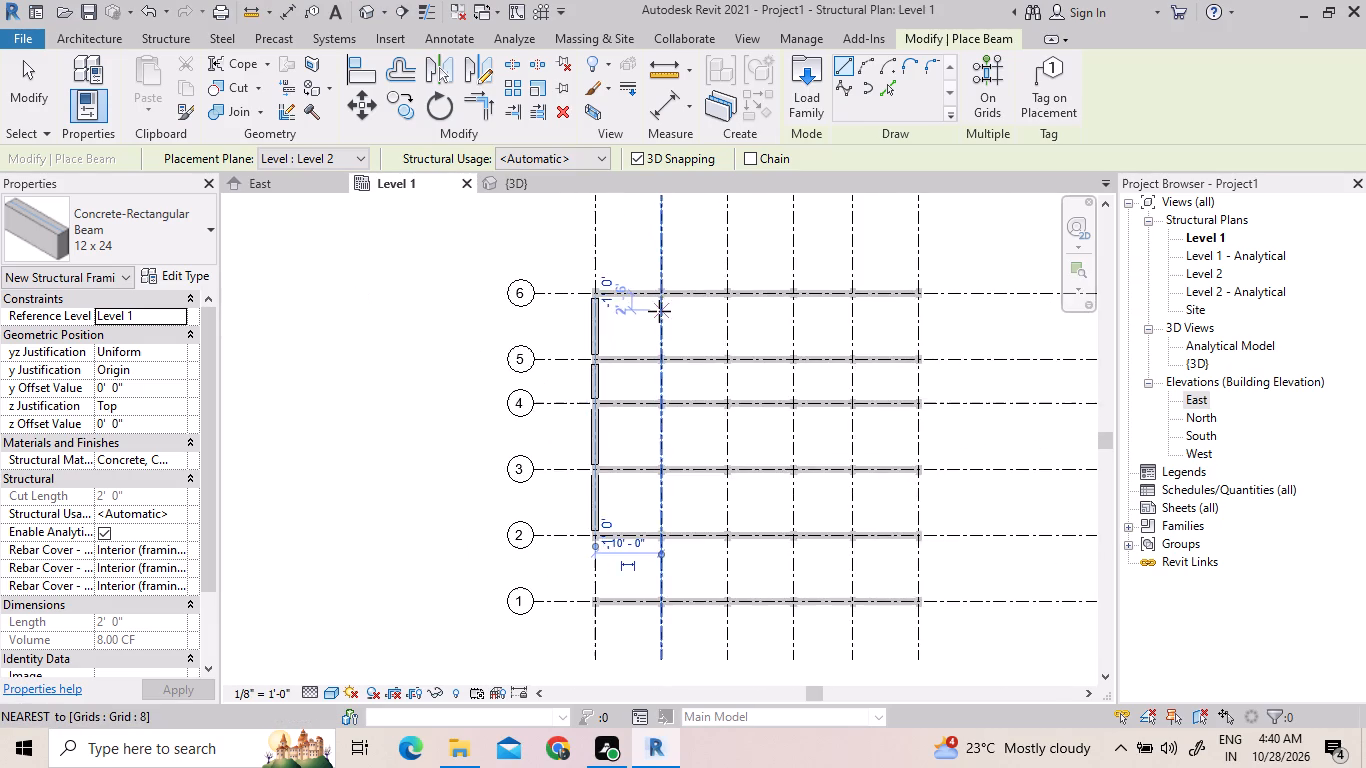
pyautogui.scroll(2, 659, 311)
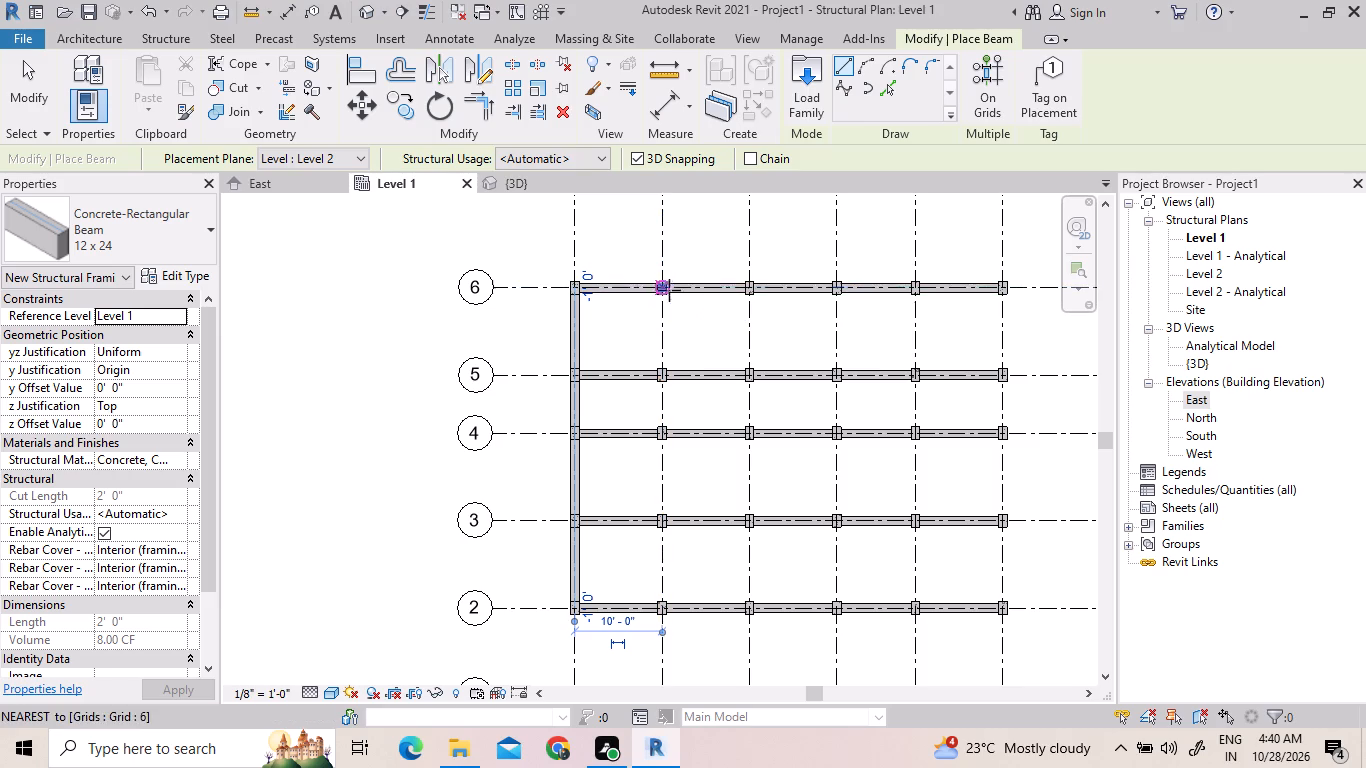
pyautogui.moveTo(665, 281); pyautogui.dragTo(660, 556)
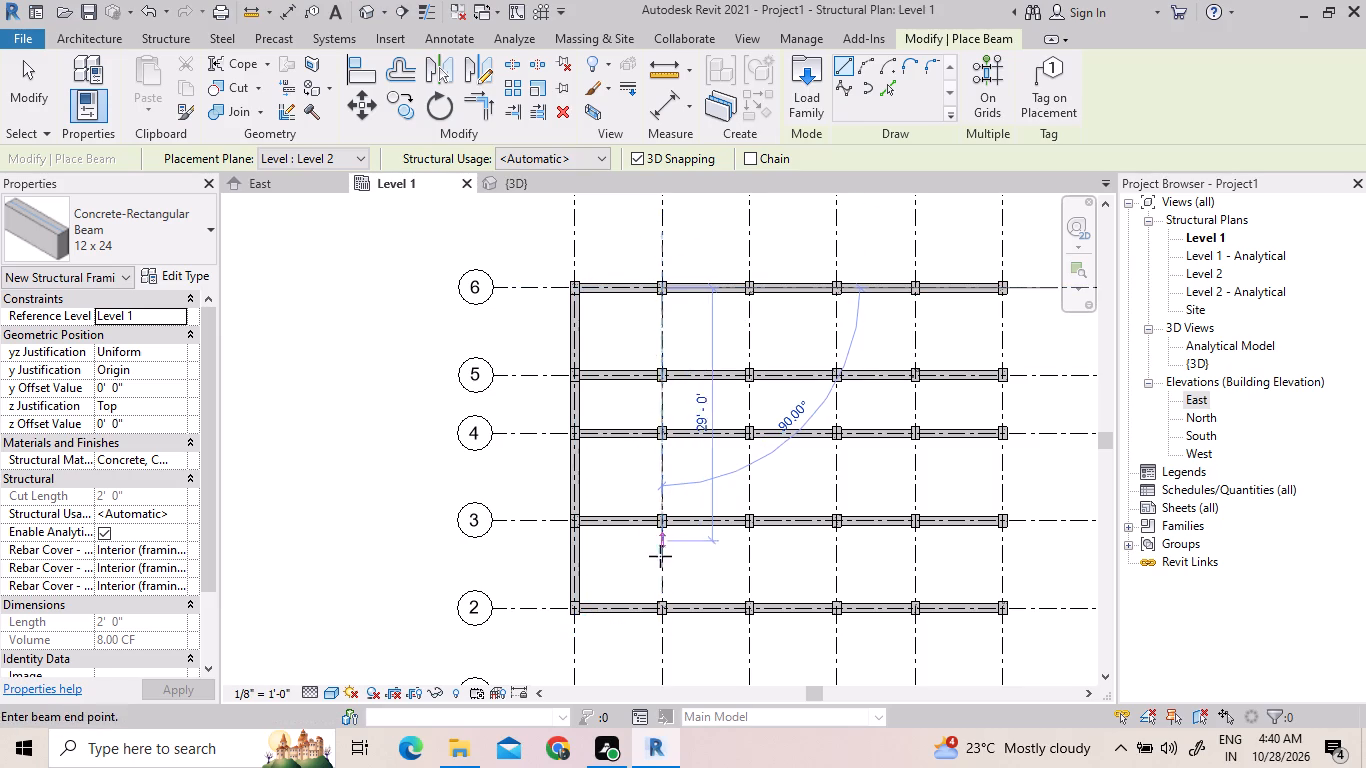
pyautogui.moveTo(660, 556); pyautogui.dragTo(665, 605)
pyautogui.click(665, 605)
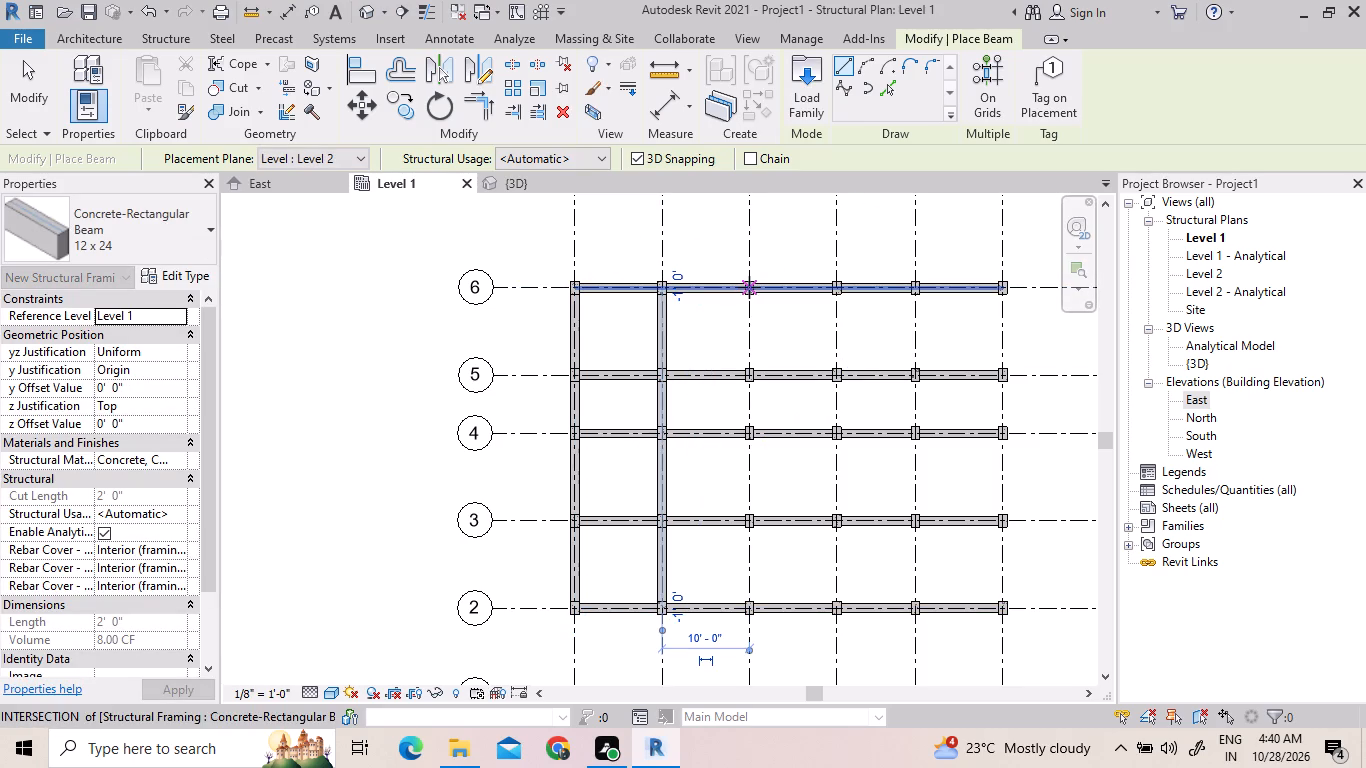
# Place 12 x 24 beams about 36' 8" long along grids 9 and 10, each from the column at grid 6 to grid 2.
pyautogui.moveTo(749, 287); pyautogui.dragTo(752, 604)
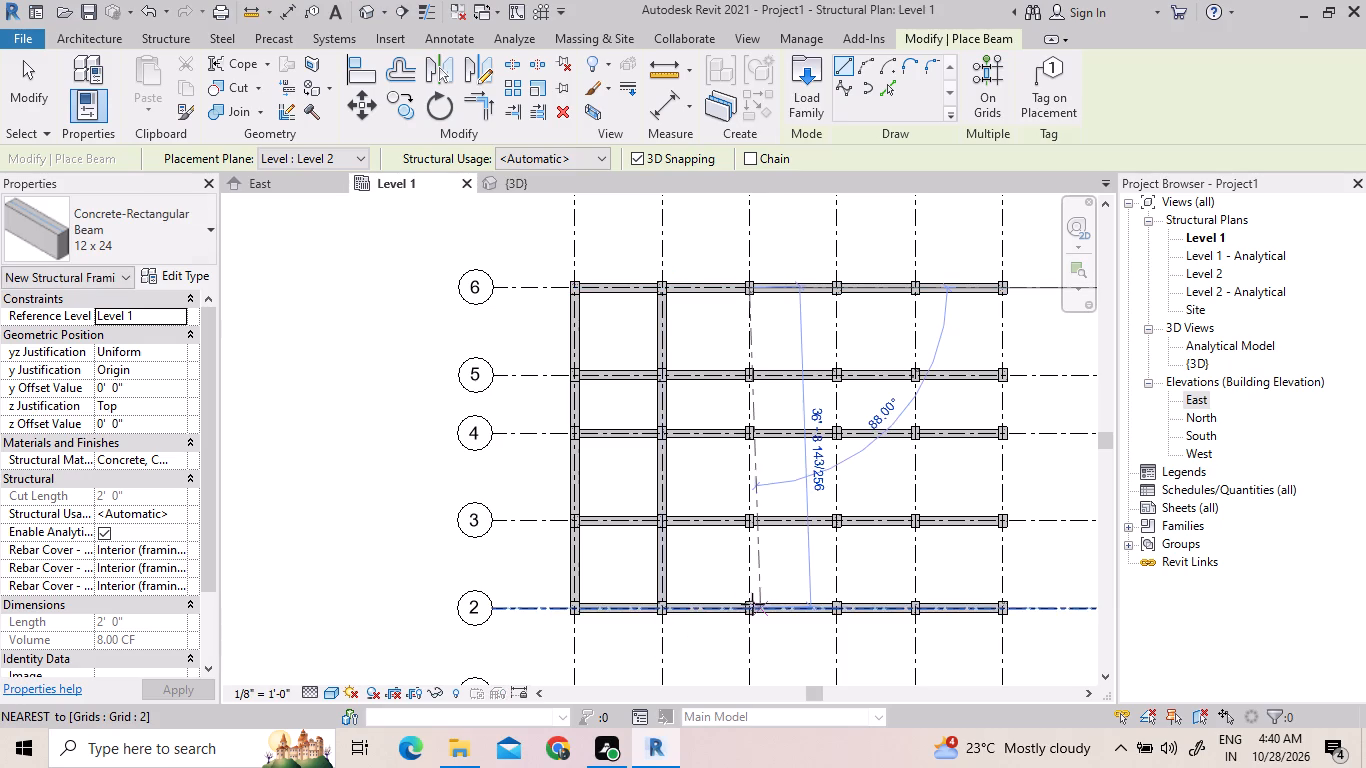
pyautogui.moveTo(752, 604); pyautogui.dragTo(748, 602)
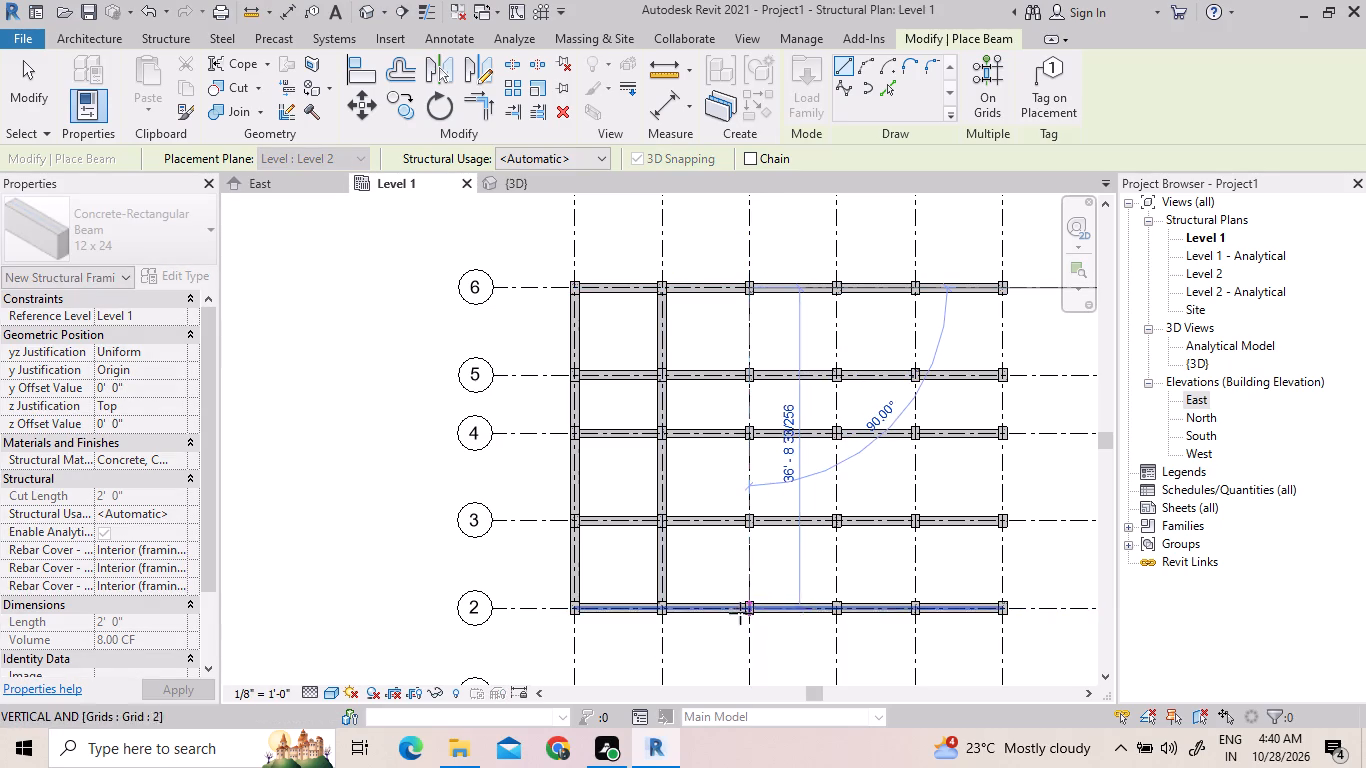
pyautogui.click(747, 611)
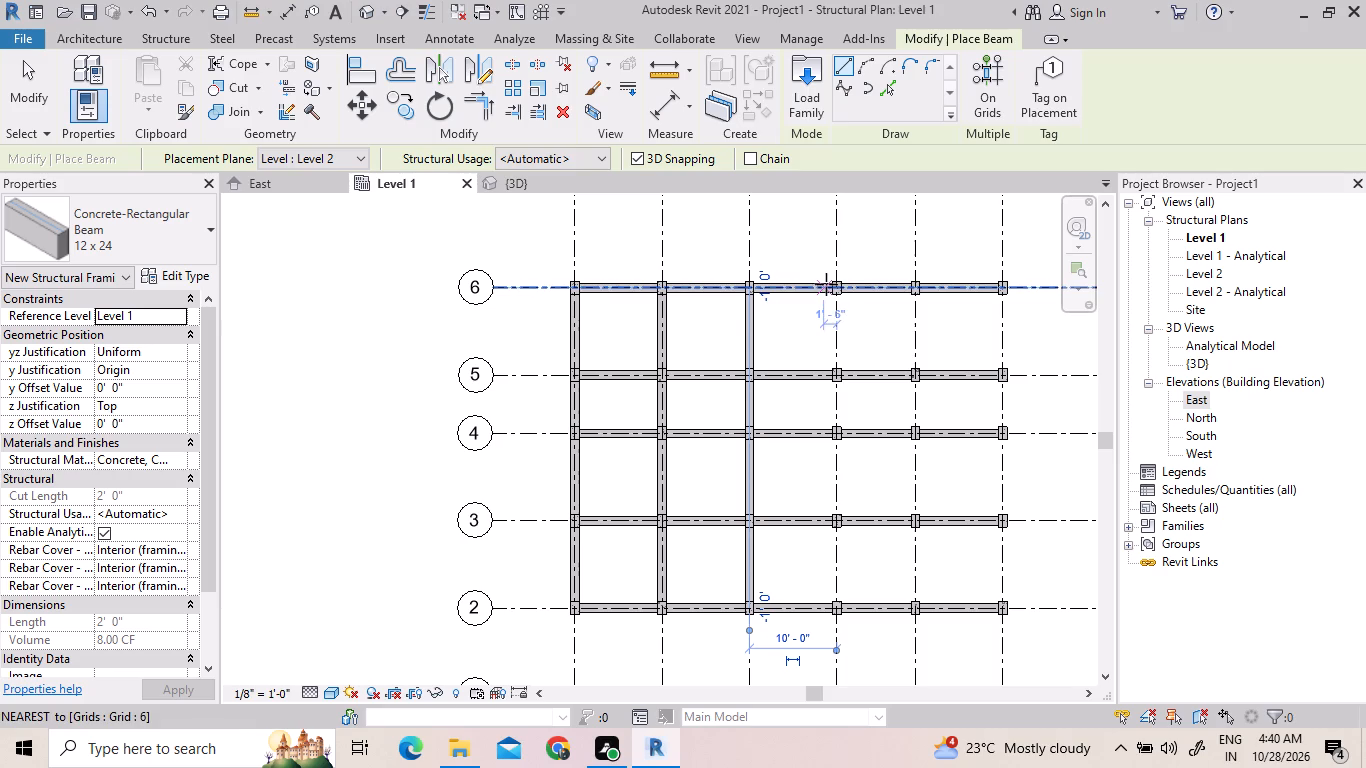
pyautogui.moveTo(832, 287); pyautogui.dragTo(810, 491)
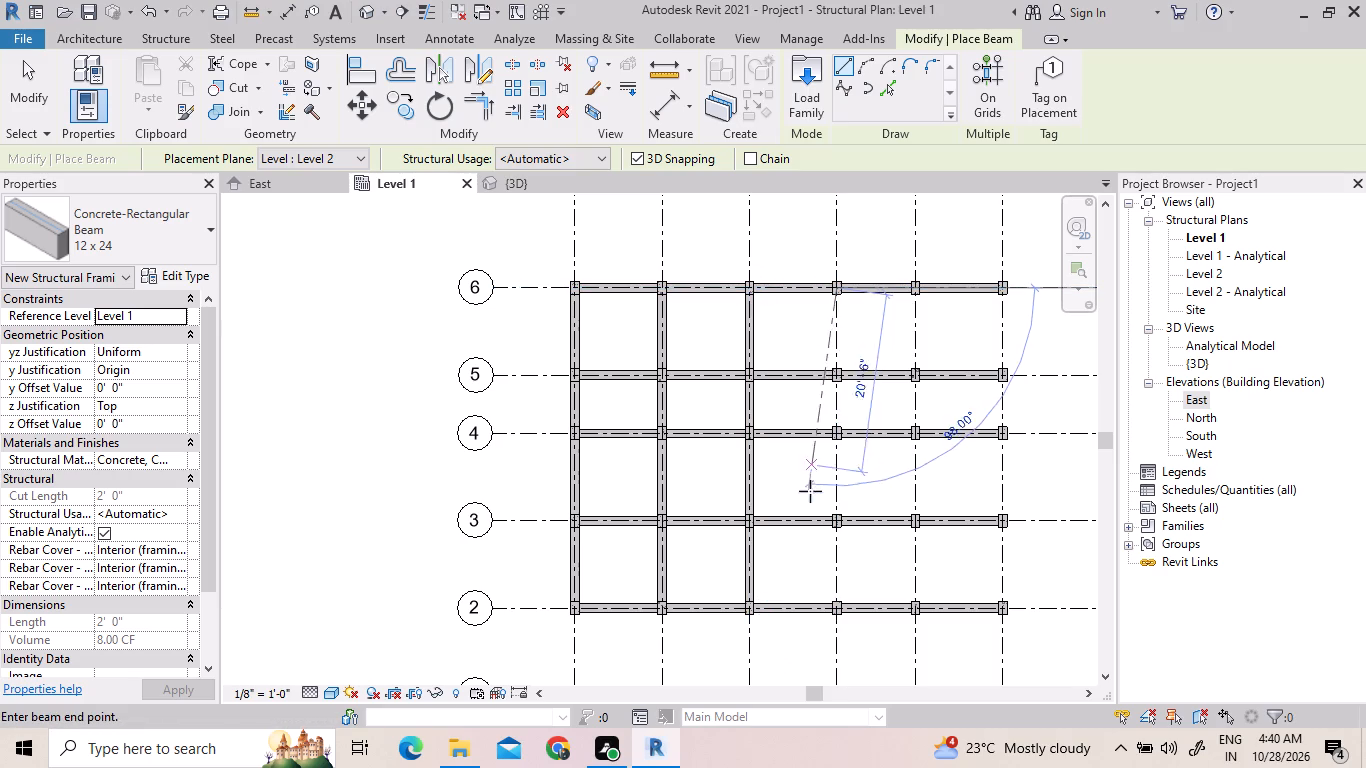
pyautogui.moveTo(810, 491); pyautogui.dragTo(829, 608)
pyautogui.click(829, 608)
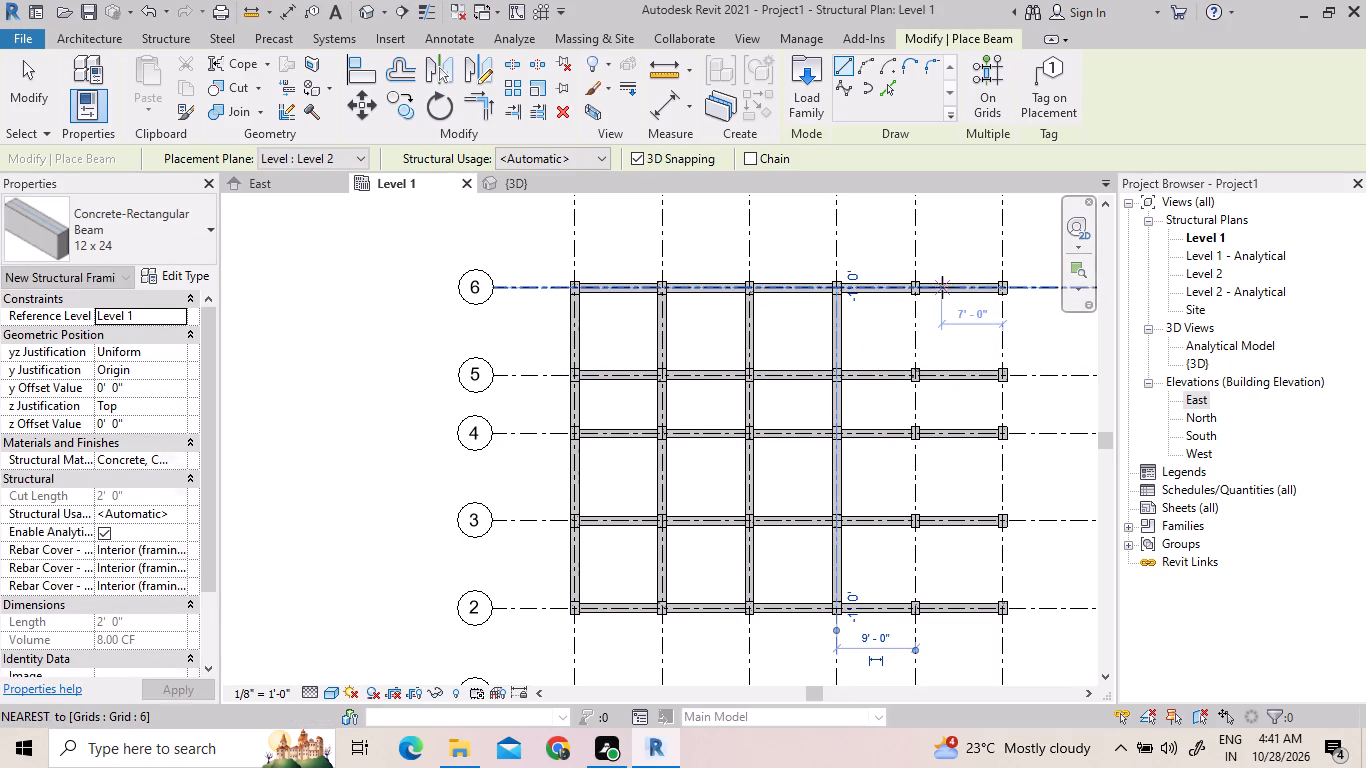
# Place a 12 x 24 beam about 36' 8" long along grid 11, from the column at grid 6 to grid 2.
pyautogui.moveTo(915, 289); pyautogui.dragTo(882, 605)
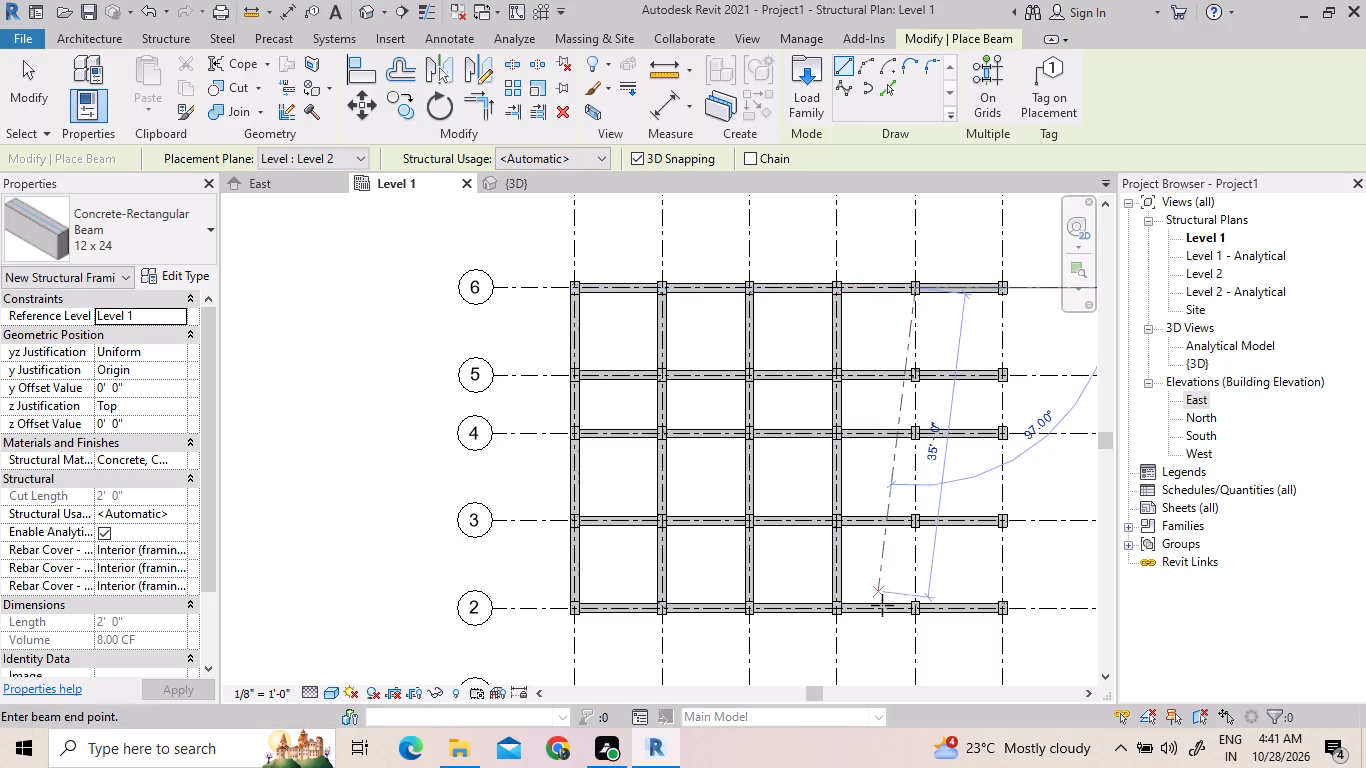
pyautogui.moveTo(882, 605); pyautogui.dragTo(900, 609)
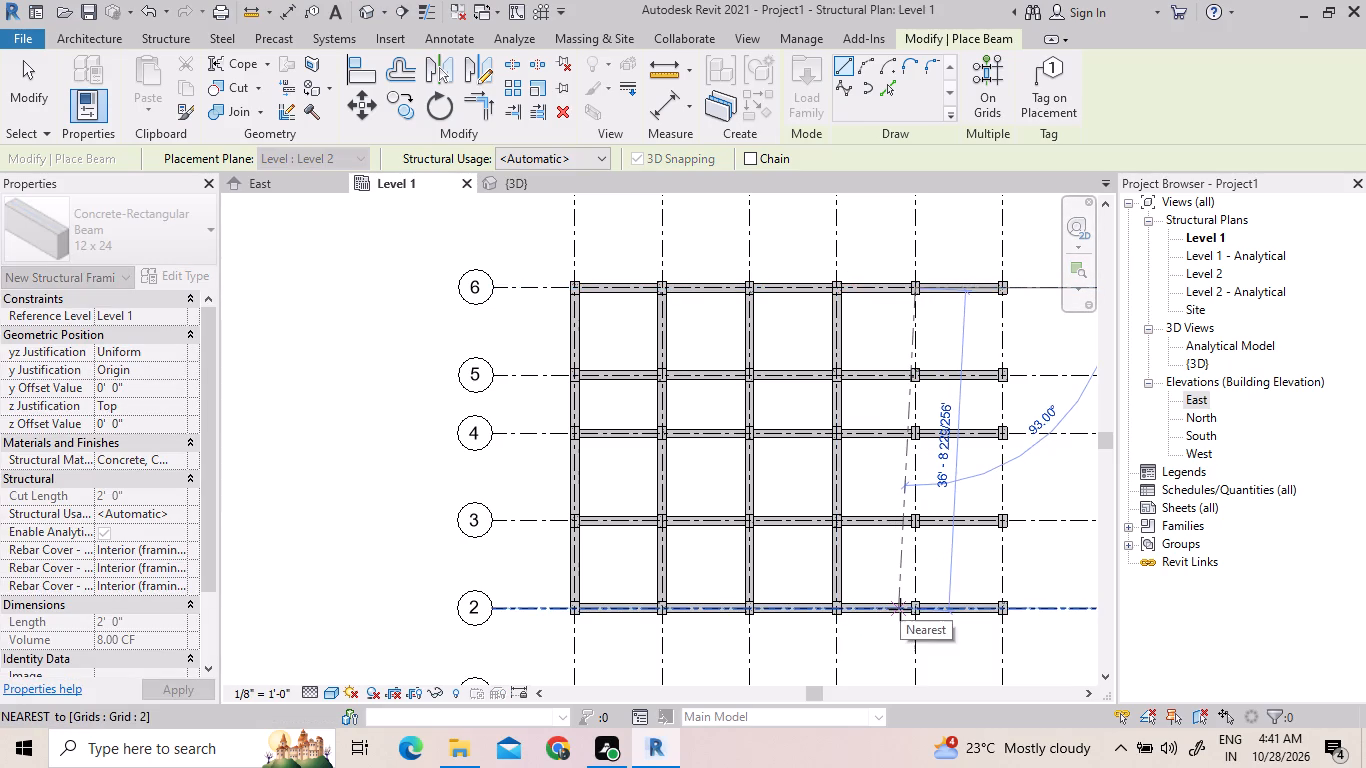
pyautogui.moveTo(900, 609); pyautogui.dragTo(919, 607)
pyautogui.click(919, 607)
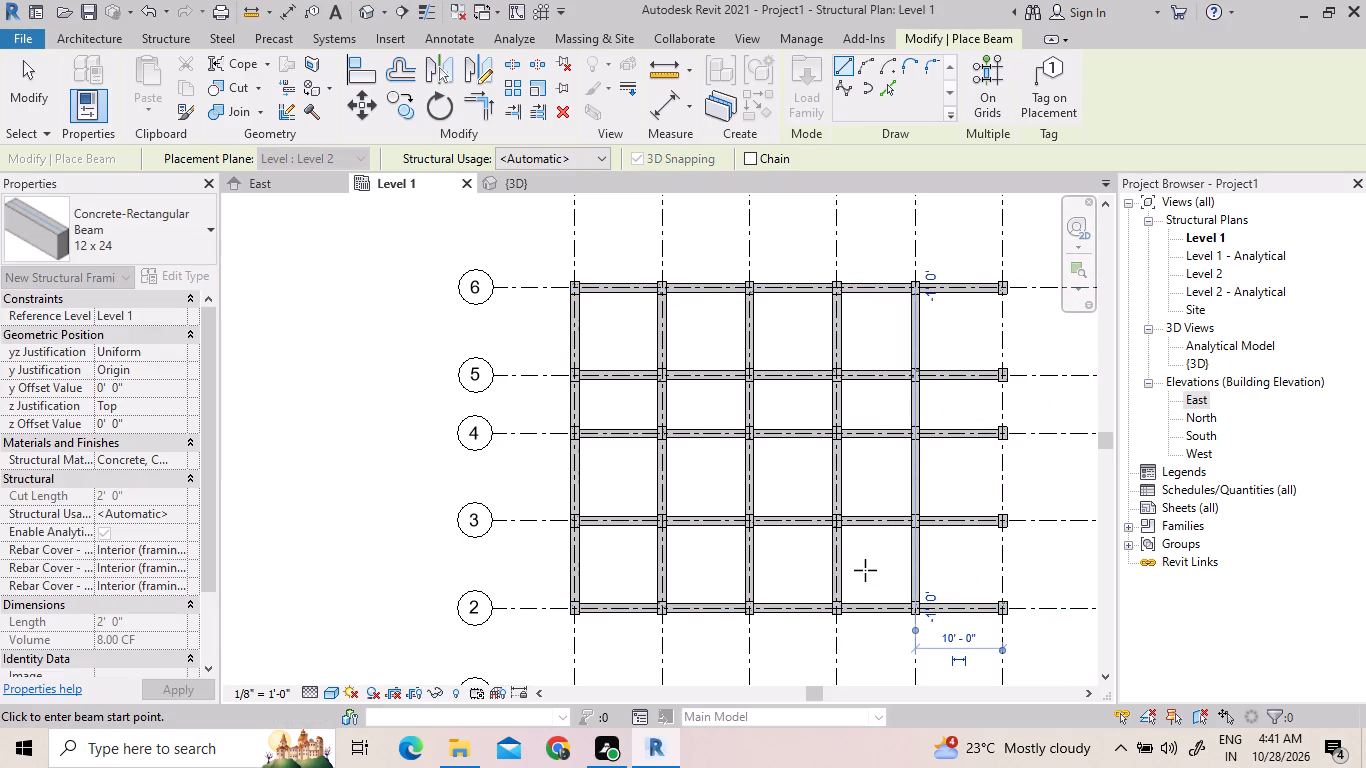
# Place a 12 x 24 beam along grid 12, from the column at grid 6 to the column at grid 2.
pyautogui.scroll(-3, 865, 569)
pyautogui.moveTo(864, 569); pyautogui.dragTo(579, 509, button='middle')
pyautogui.scroll(-1, 821, 558)
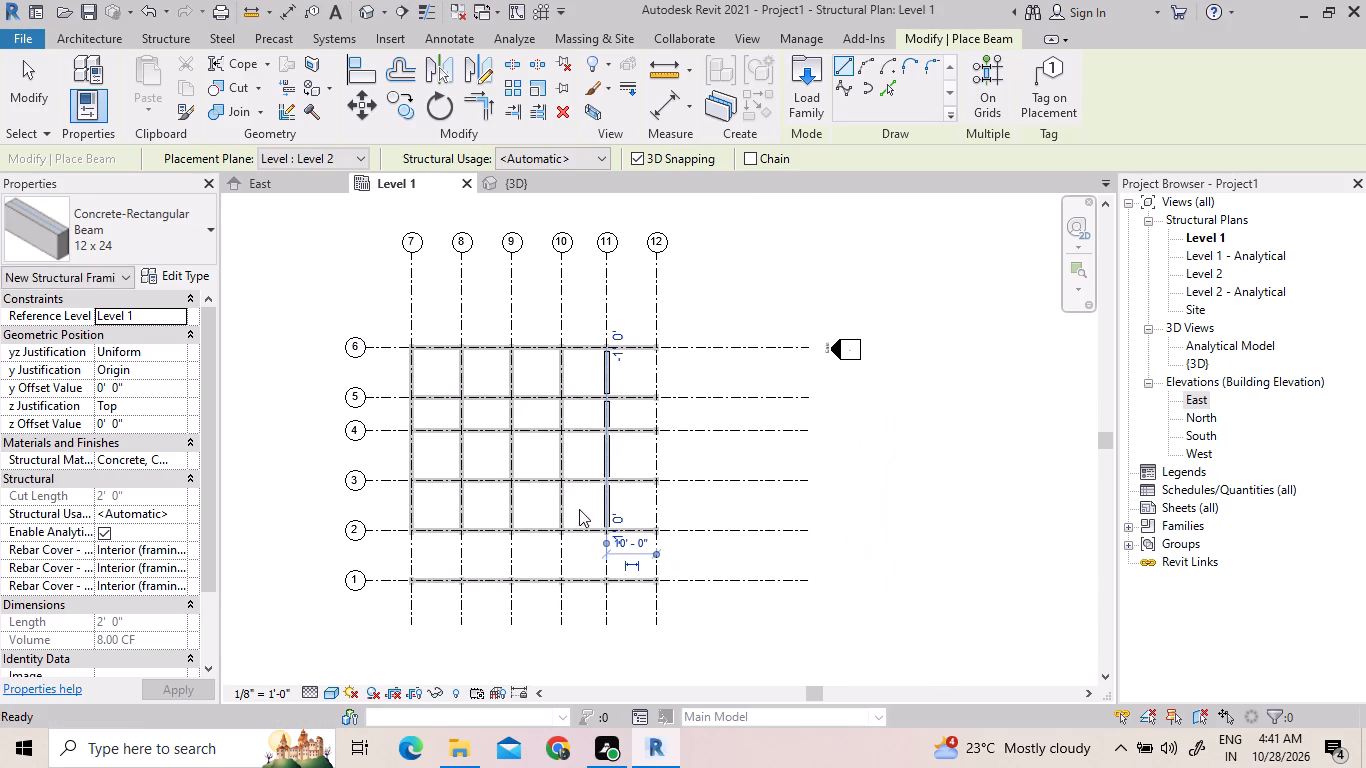
pyautogui.moveTo(653, 341); pyautogui.dragTo(654, 530)
pyautogui.click(654, 530)
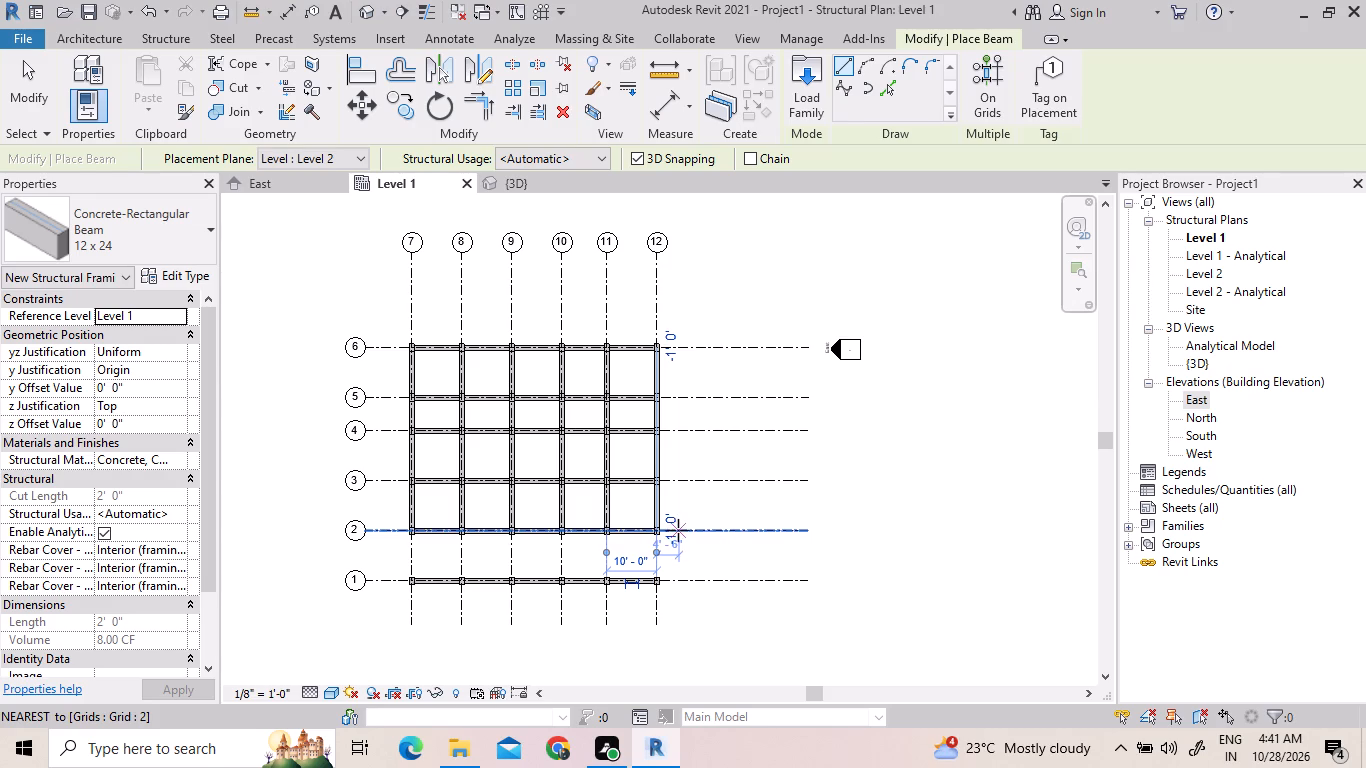
pyautogui.press('Escape')
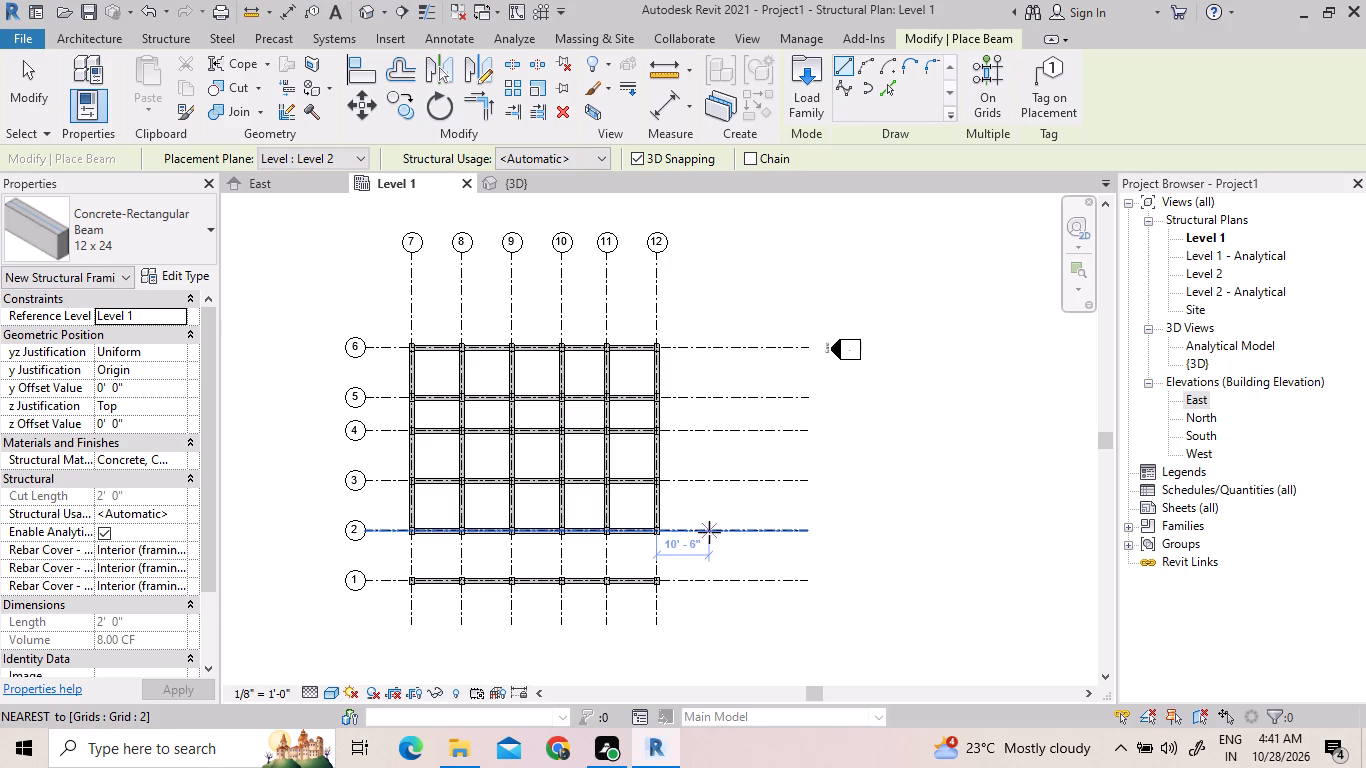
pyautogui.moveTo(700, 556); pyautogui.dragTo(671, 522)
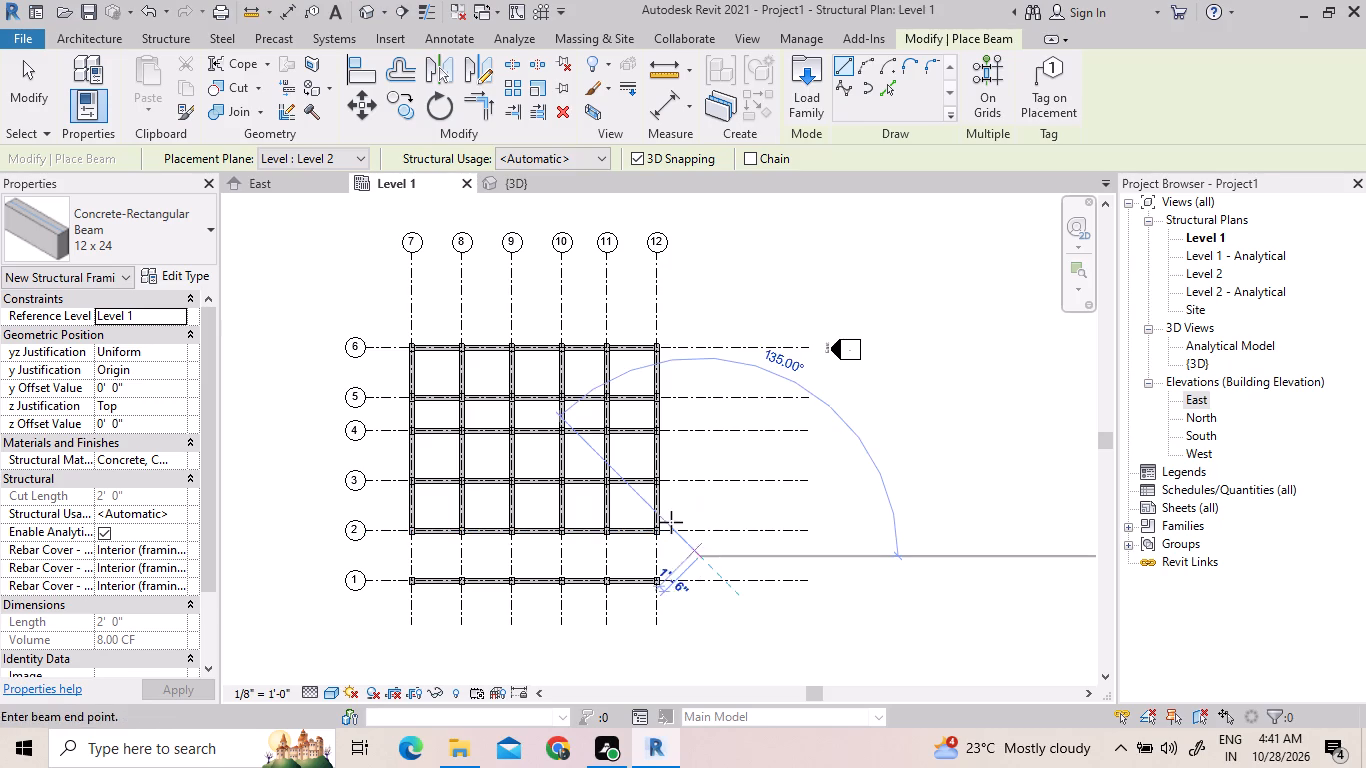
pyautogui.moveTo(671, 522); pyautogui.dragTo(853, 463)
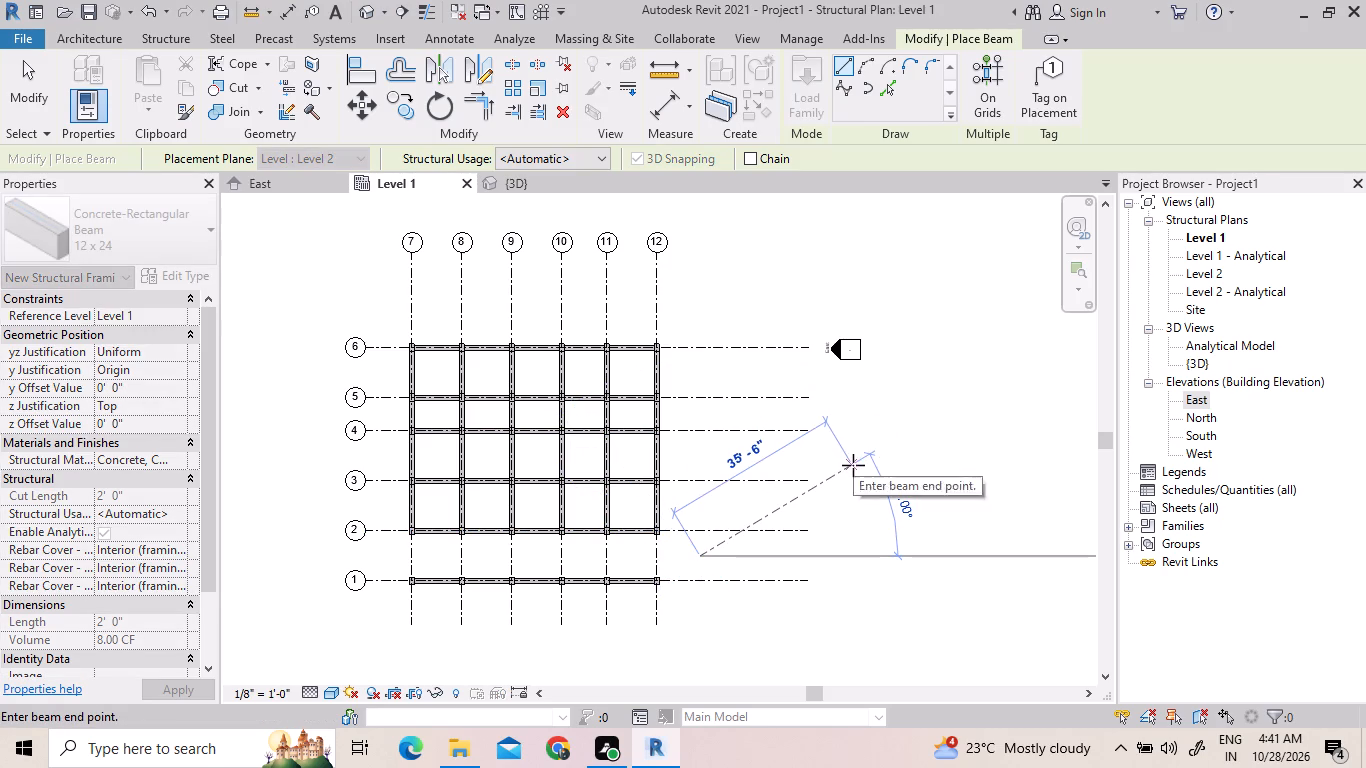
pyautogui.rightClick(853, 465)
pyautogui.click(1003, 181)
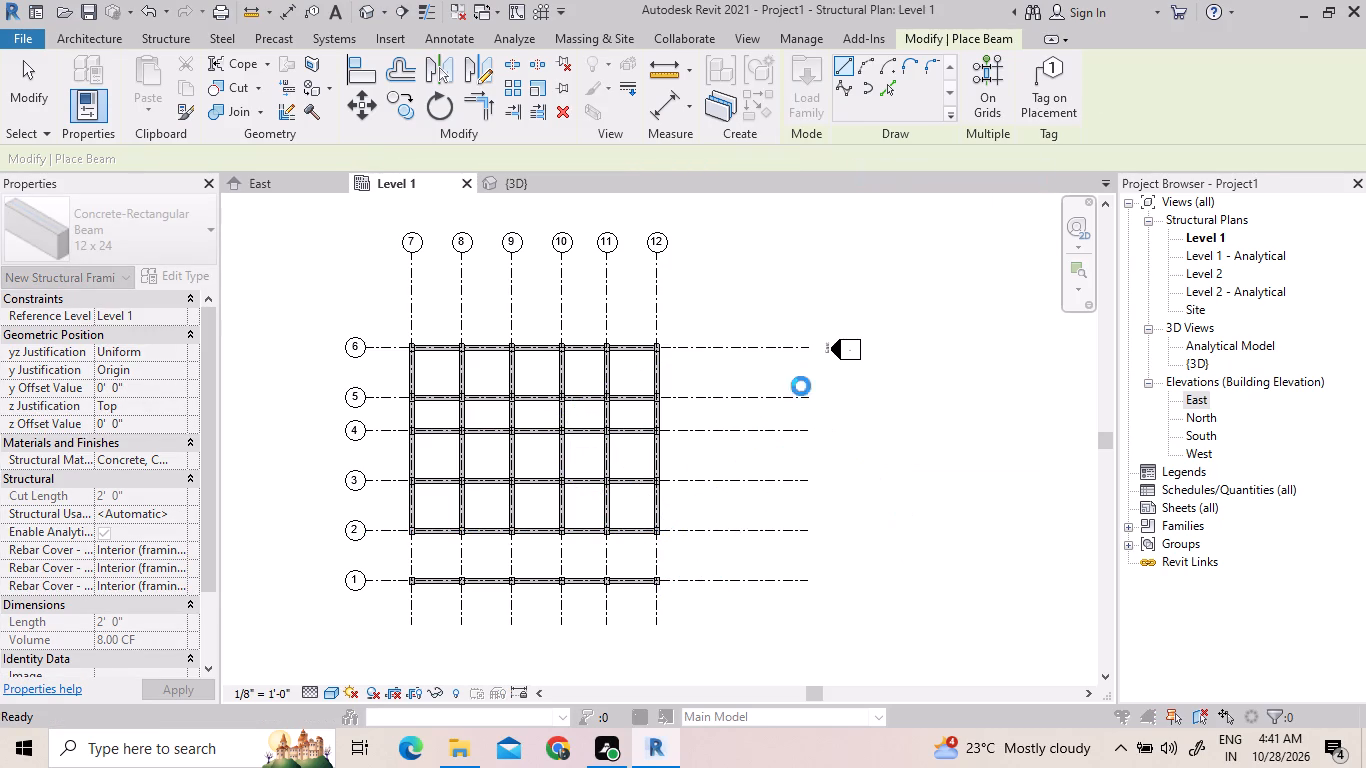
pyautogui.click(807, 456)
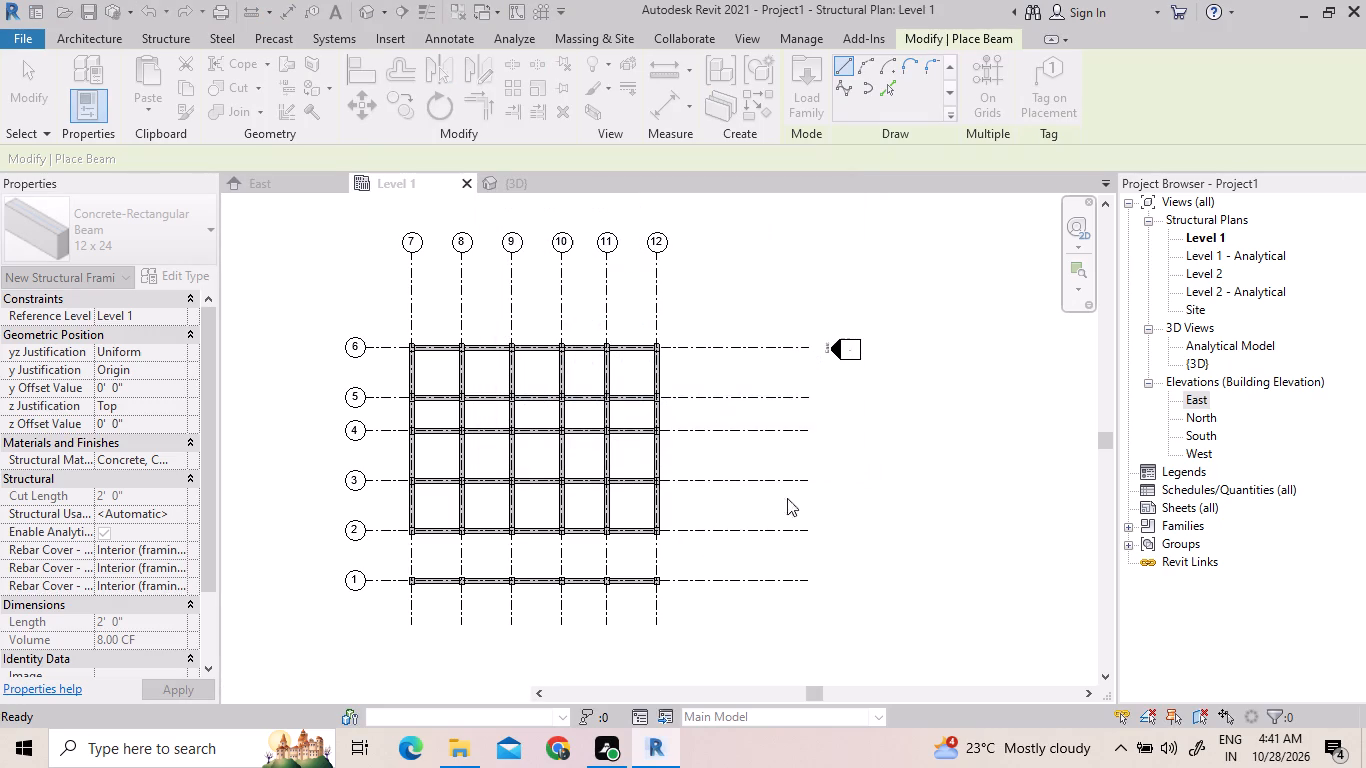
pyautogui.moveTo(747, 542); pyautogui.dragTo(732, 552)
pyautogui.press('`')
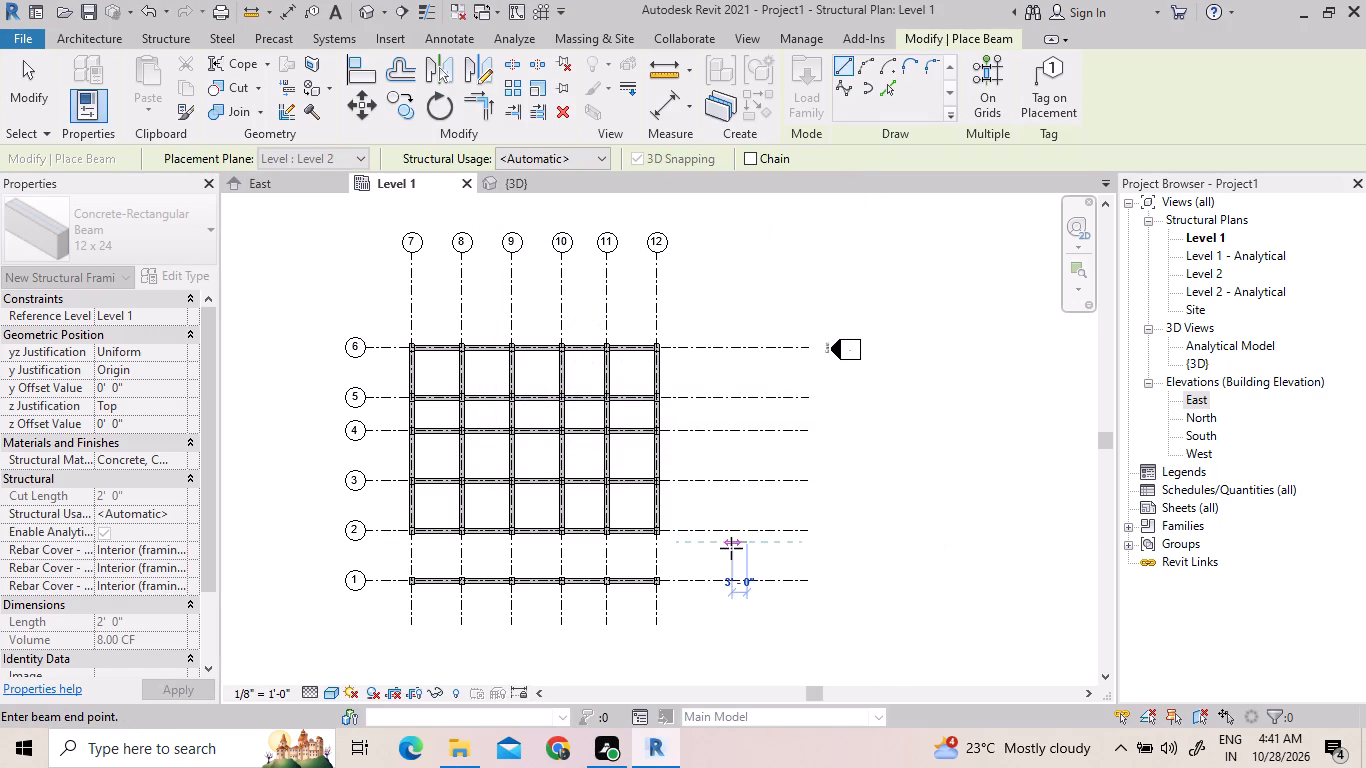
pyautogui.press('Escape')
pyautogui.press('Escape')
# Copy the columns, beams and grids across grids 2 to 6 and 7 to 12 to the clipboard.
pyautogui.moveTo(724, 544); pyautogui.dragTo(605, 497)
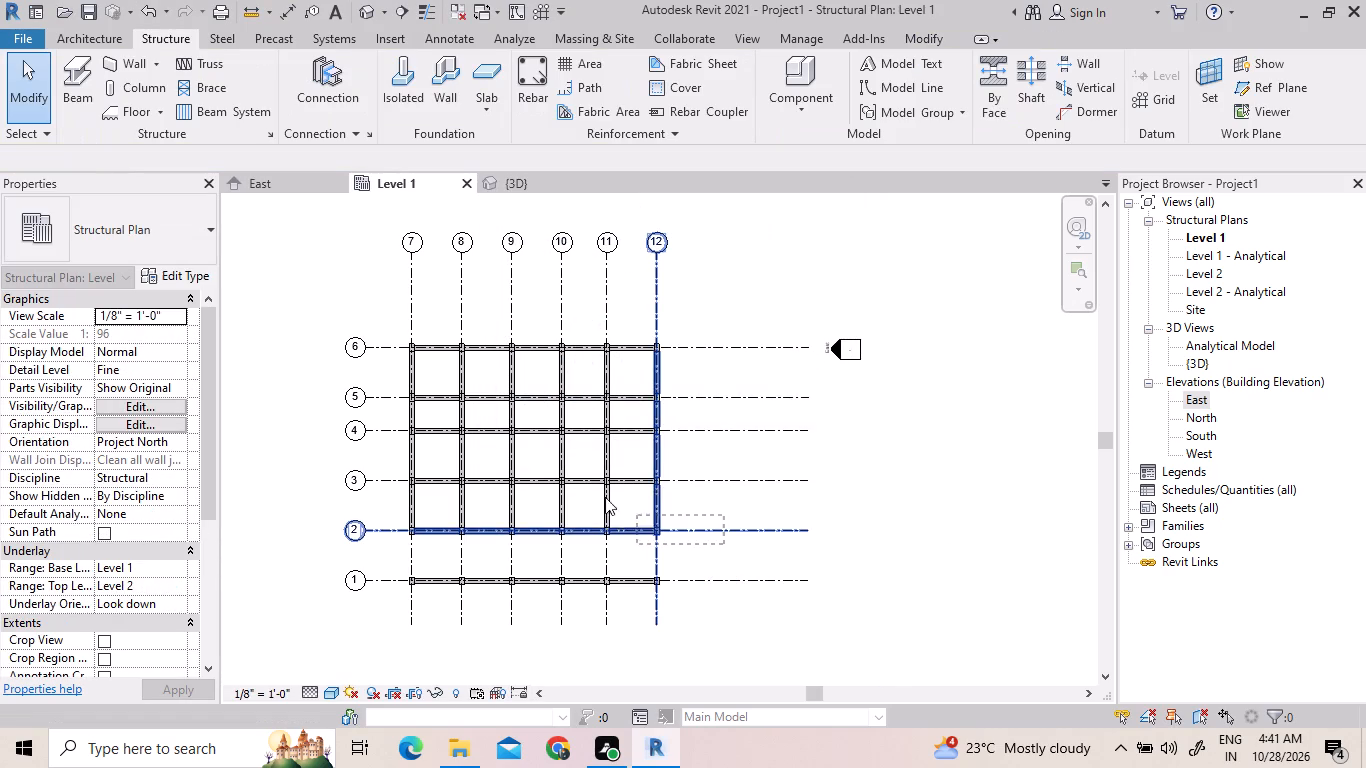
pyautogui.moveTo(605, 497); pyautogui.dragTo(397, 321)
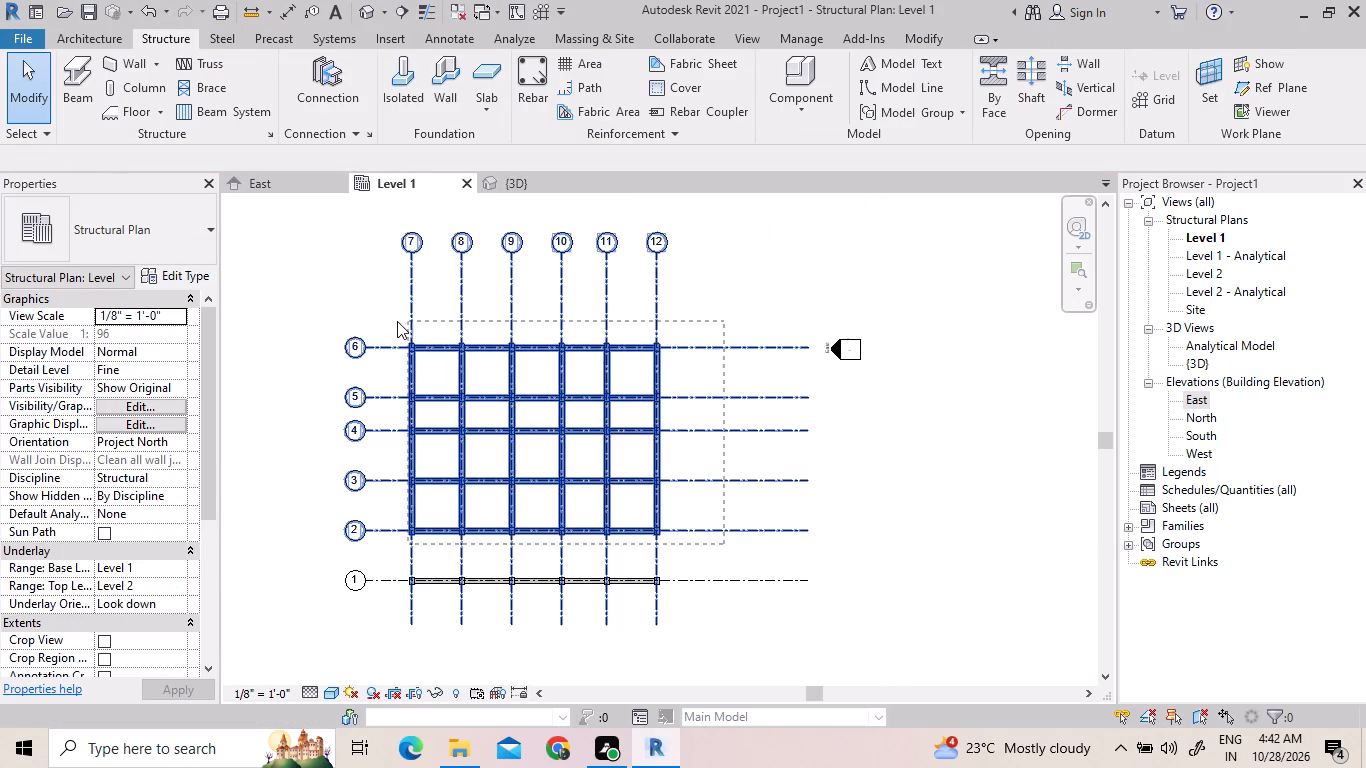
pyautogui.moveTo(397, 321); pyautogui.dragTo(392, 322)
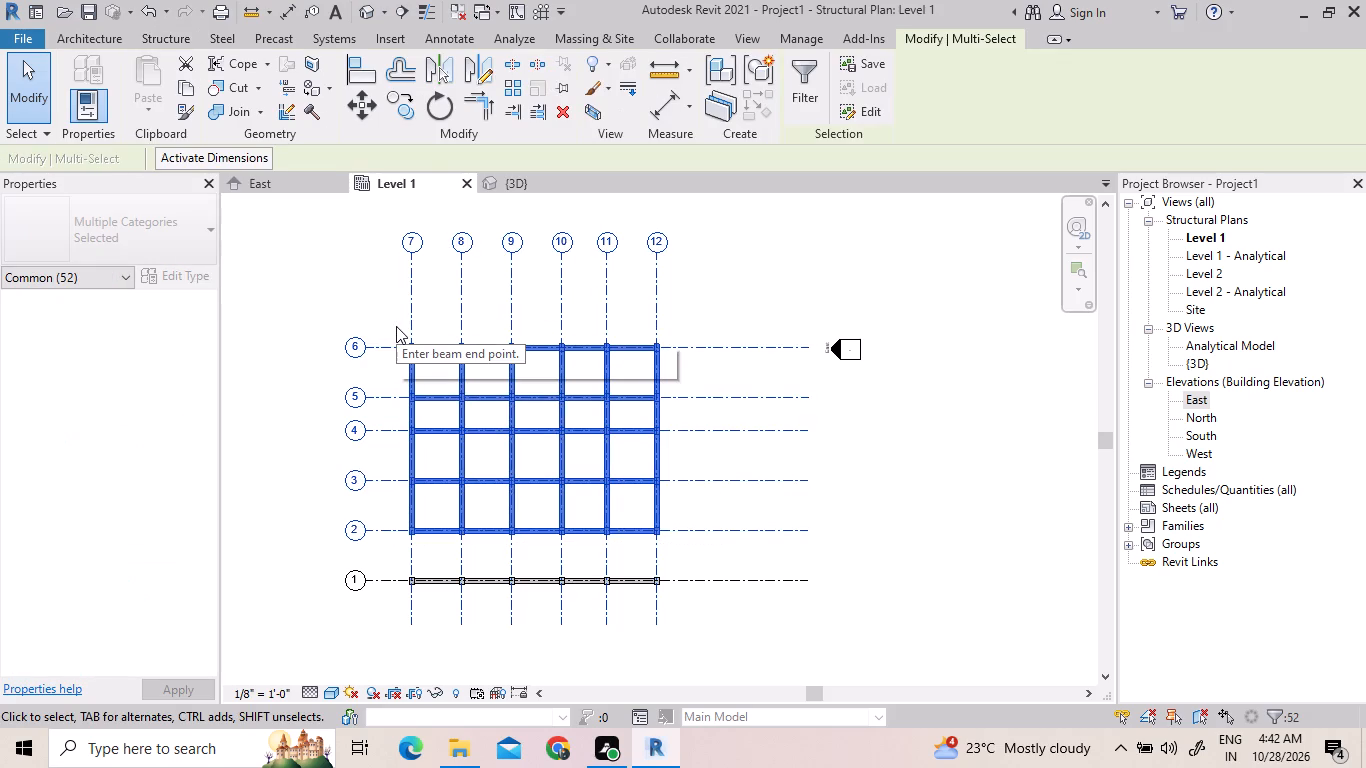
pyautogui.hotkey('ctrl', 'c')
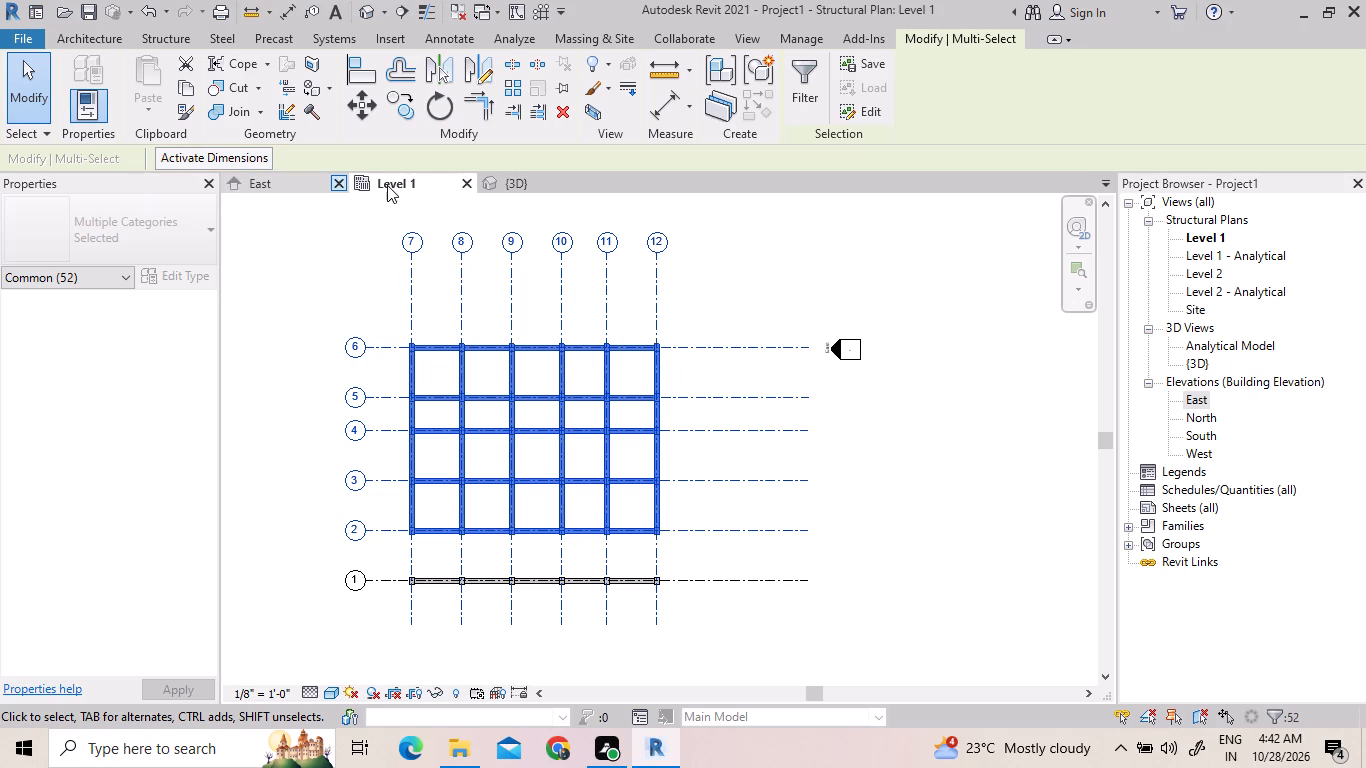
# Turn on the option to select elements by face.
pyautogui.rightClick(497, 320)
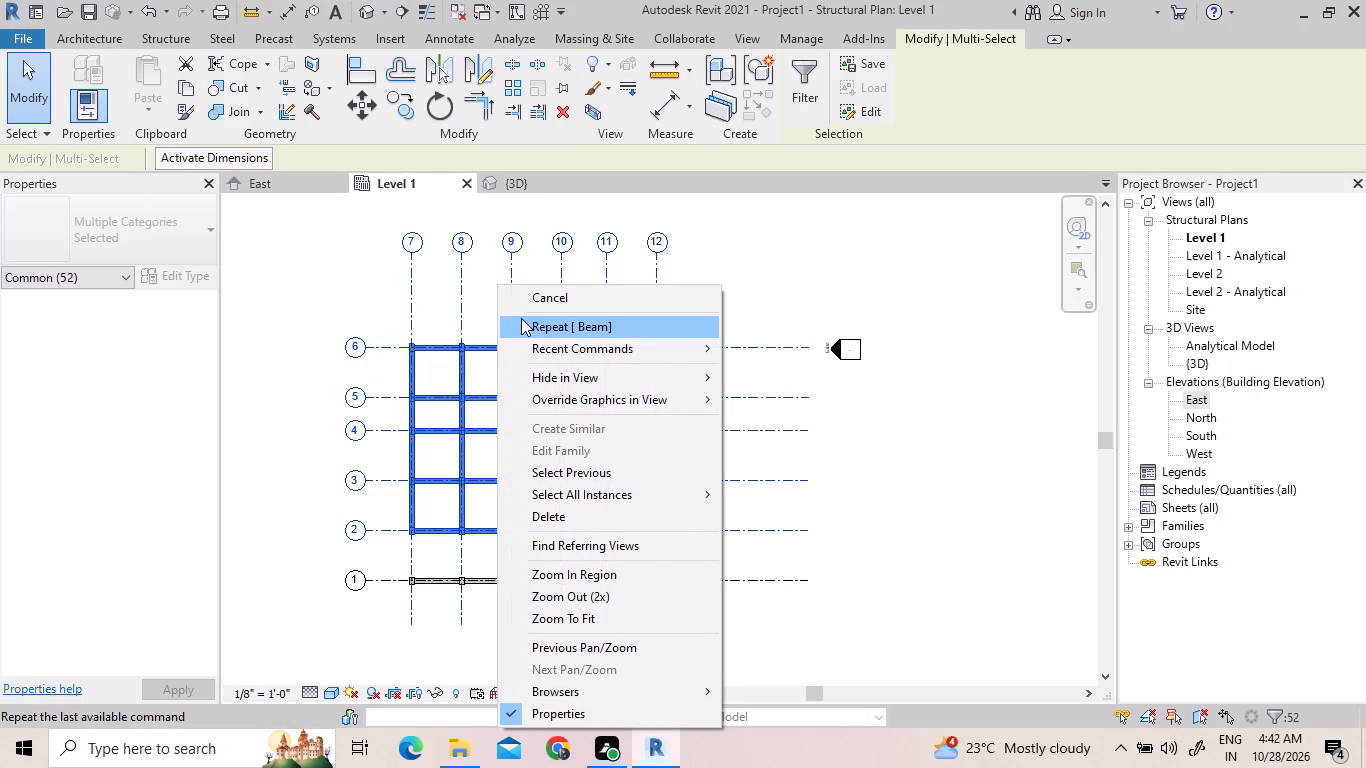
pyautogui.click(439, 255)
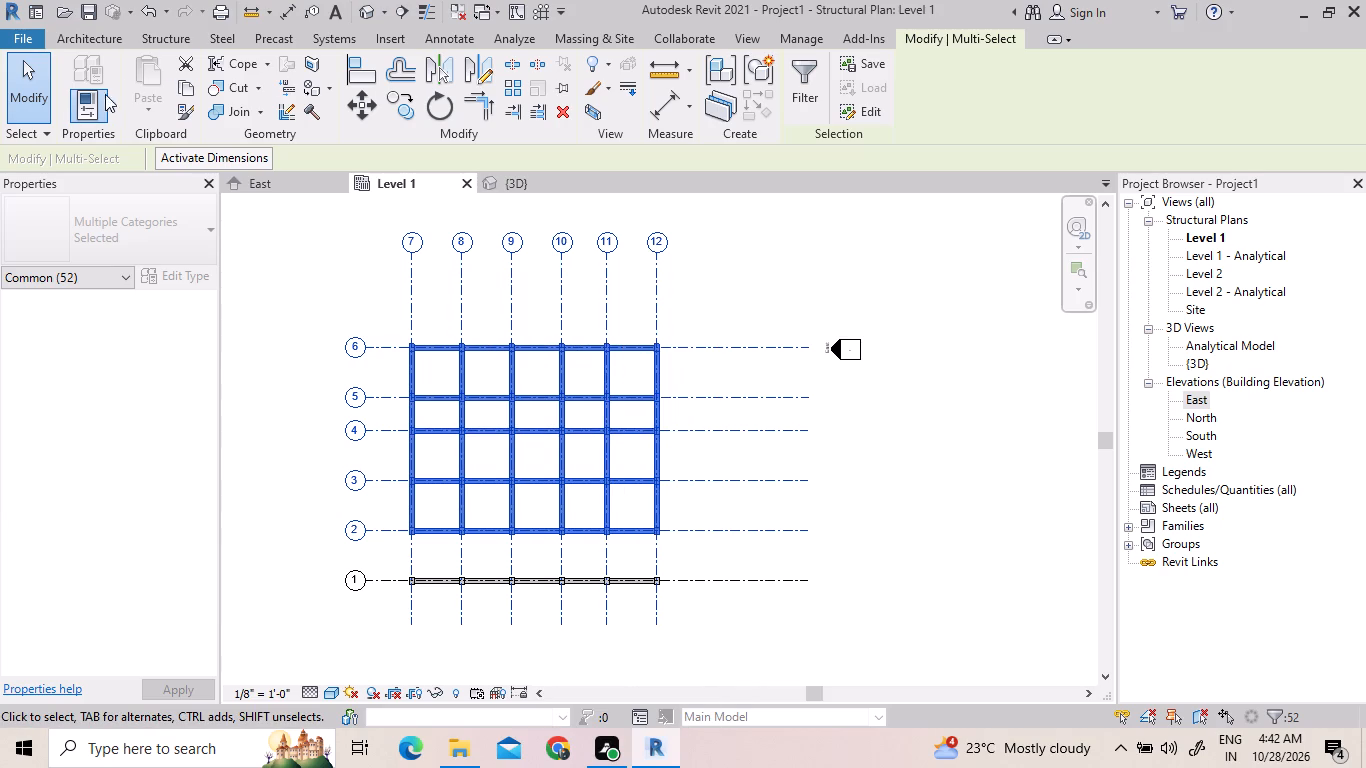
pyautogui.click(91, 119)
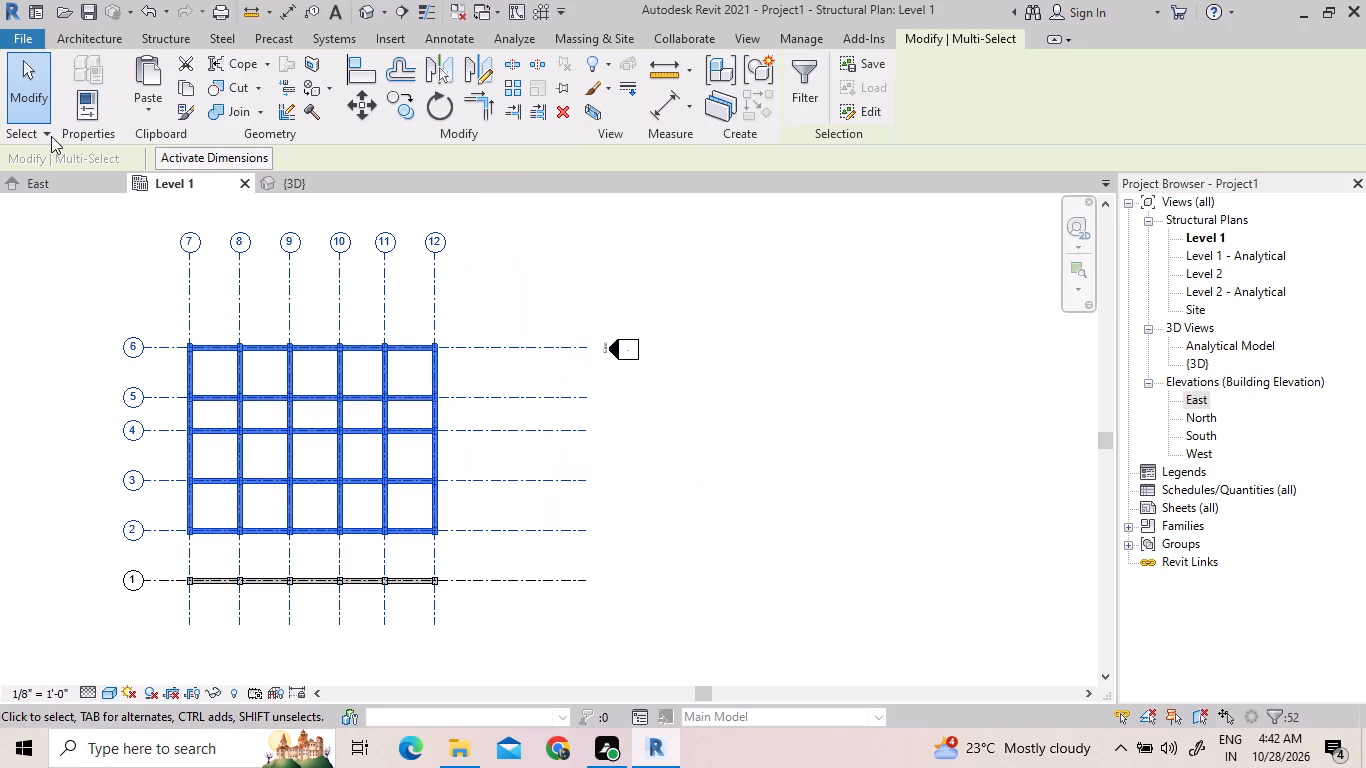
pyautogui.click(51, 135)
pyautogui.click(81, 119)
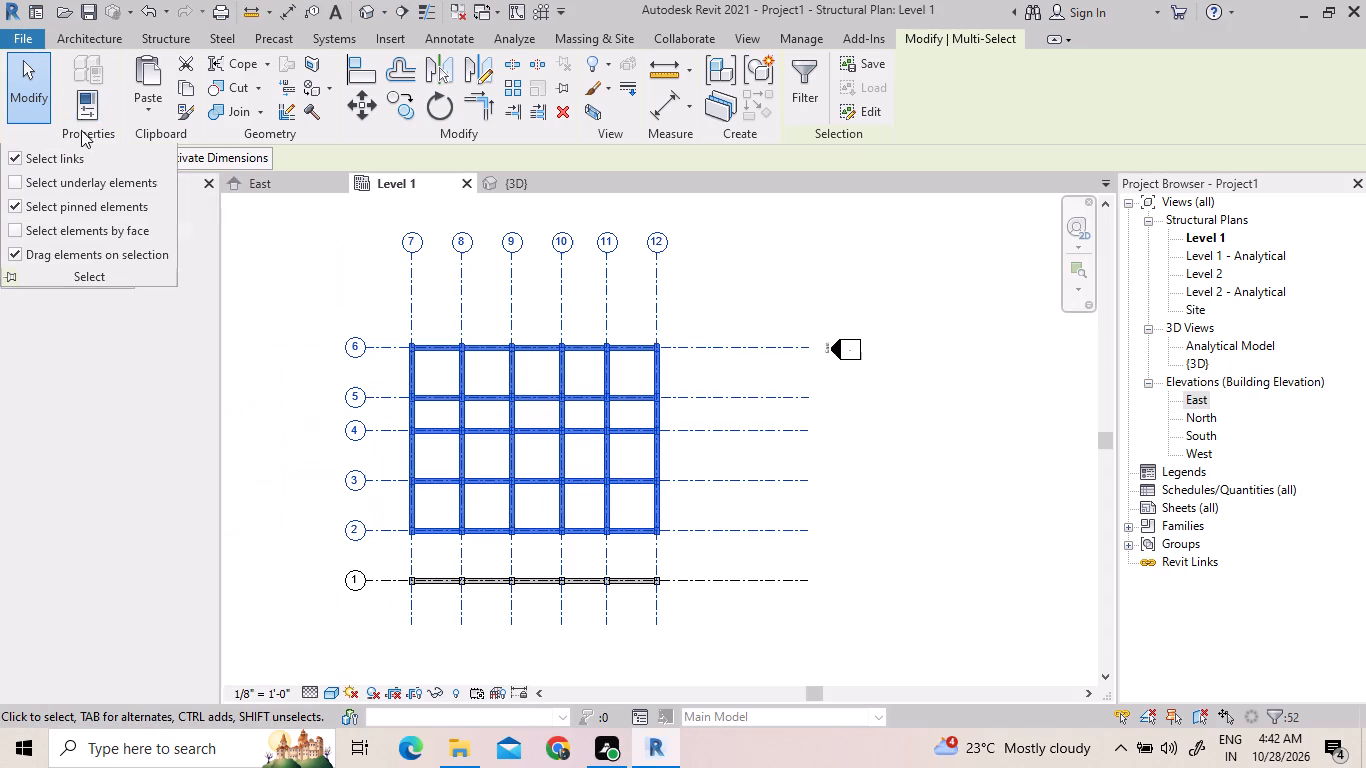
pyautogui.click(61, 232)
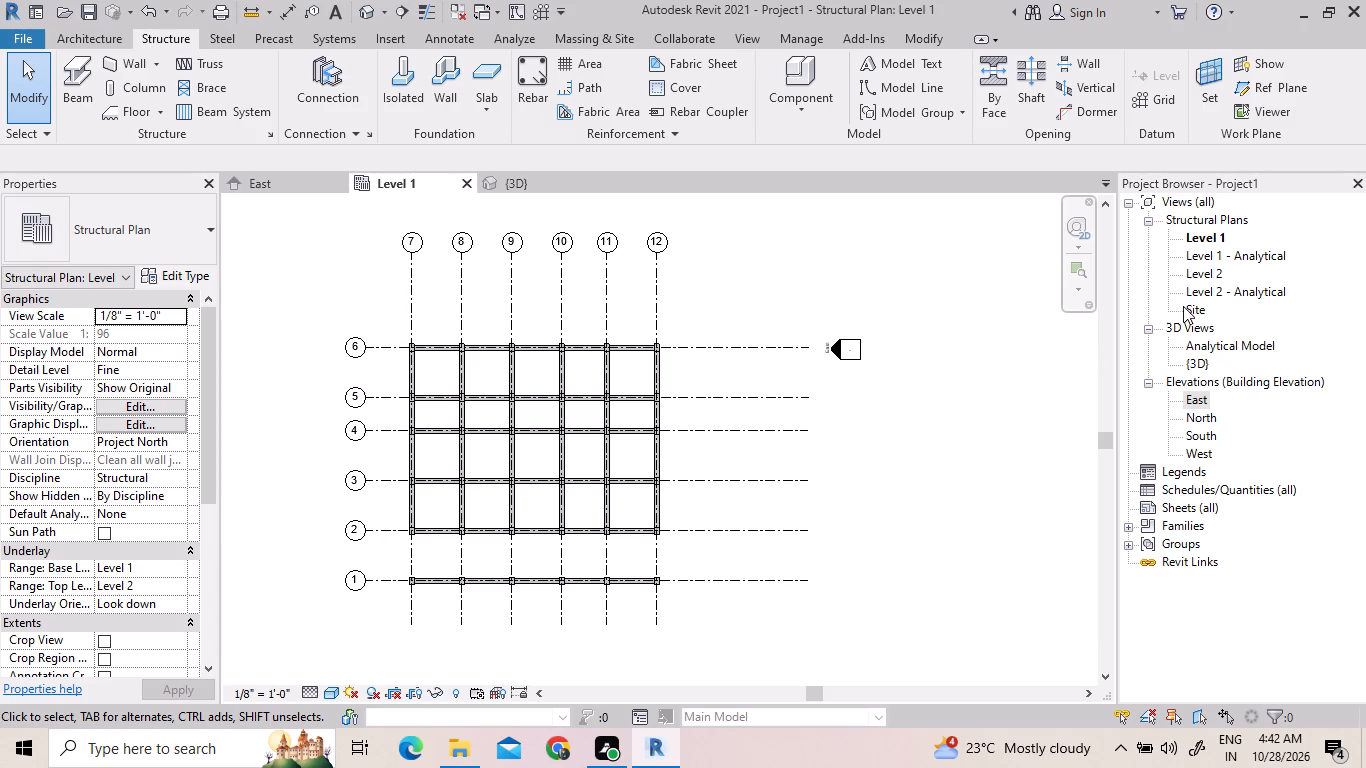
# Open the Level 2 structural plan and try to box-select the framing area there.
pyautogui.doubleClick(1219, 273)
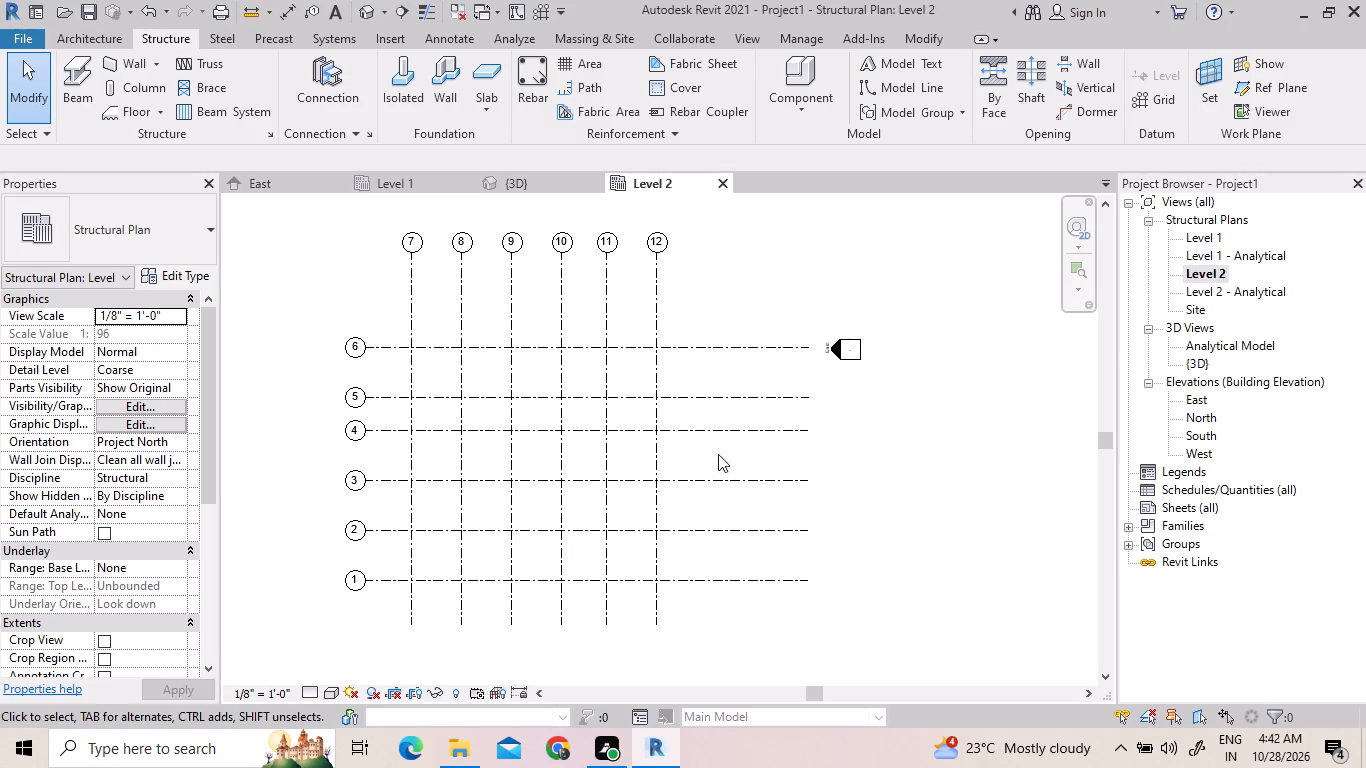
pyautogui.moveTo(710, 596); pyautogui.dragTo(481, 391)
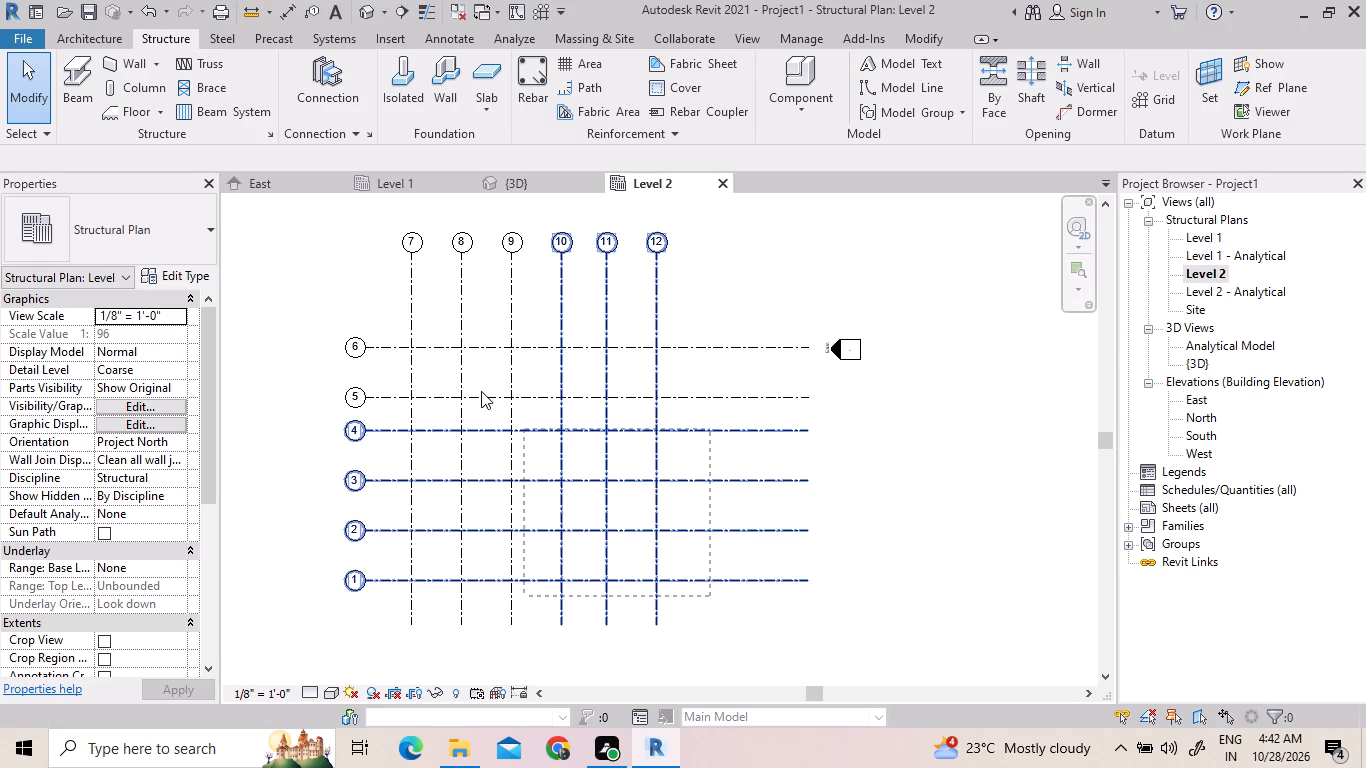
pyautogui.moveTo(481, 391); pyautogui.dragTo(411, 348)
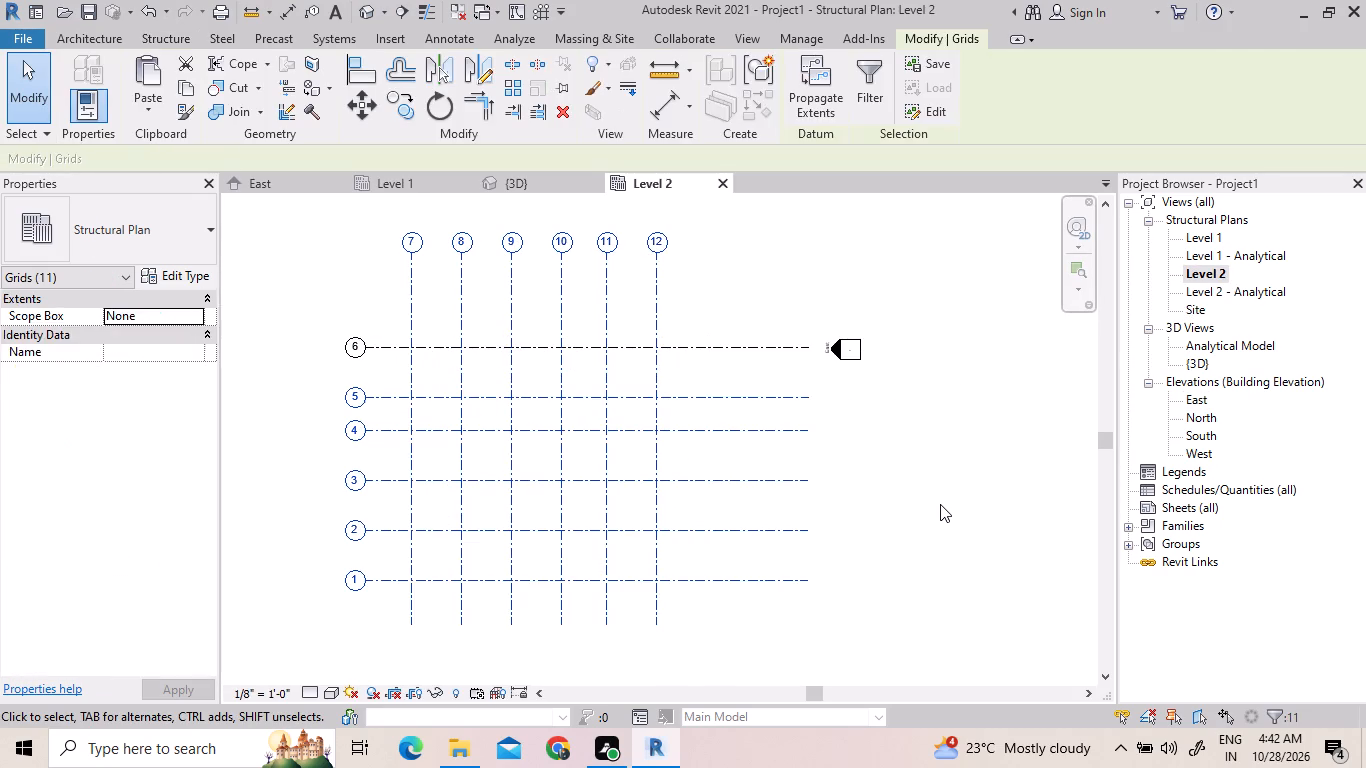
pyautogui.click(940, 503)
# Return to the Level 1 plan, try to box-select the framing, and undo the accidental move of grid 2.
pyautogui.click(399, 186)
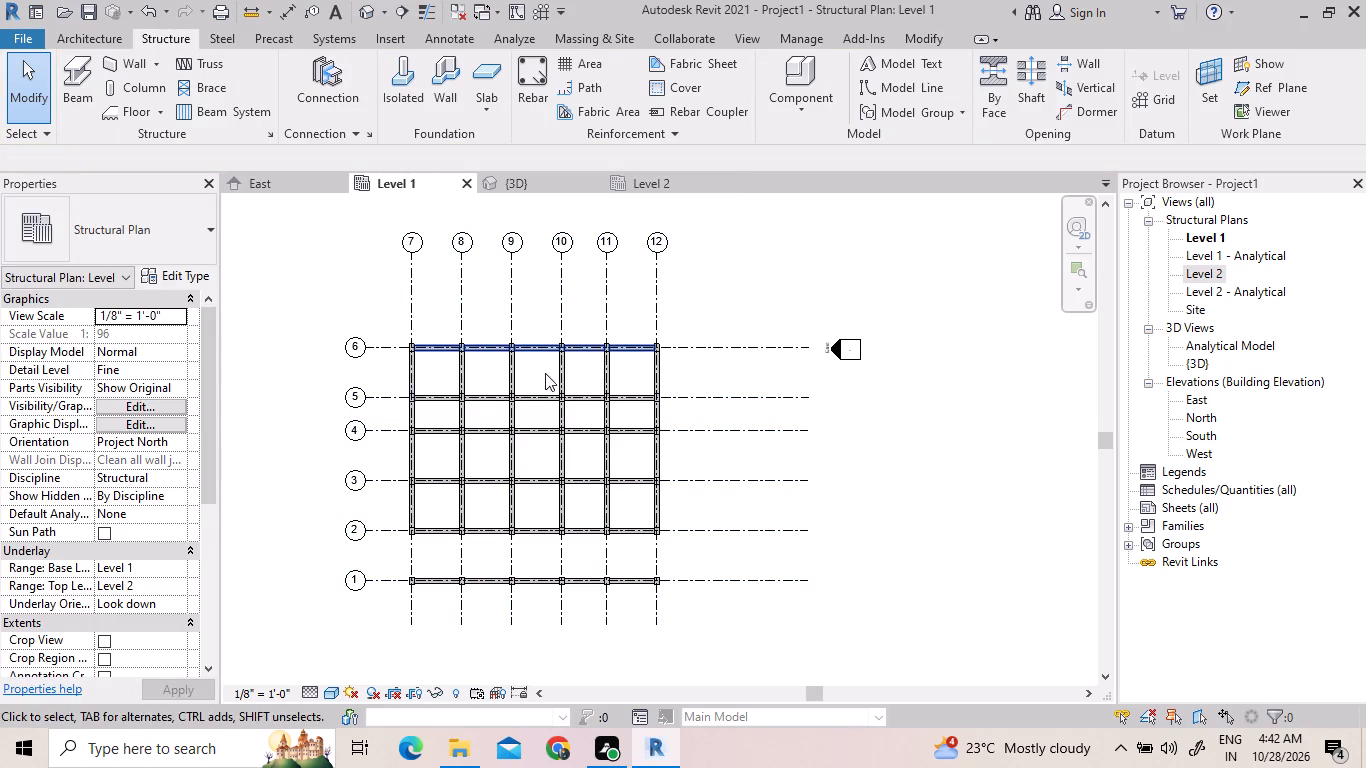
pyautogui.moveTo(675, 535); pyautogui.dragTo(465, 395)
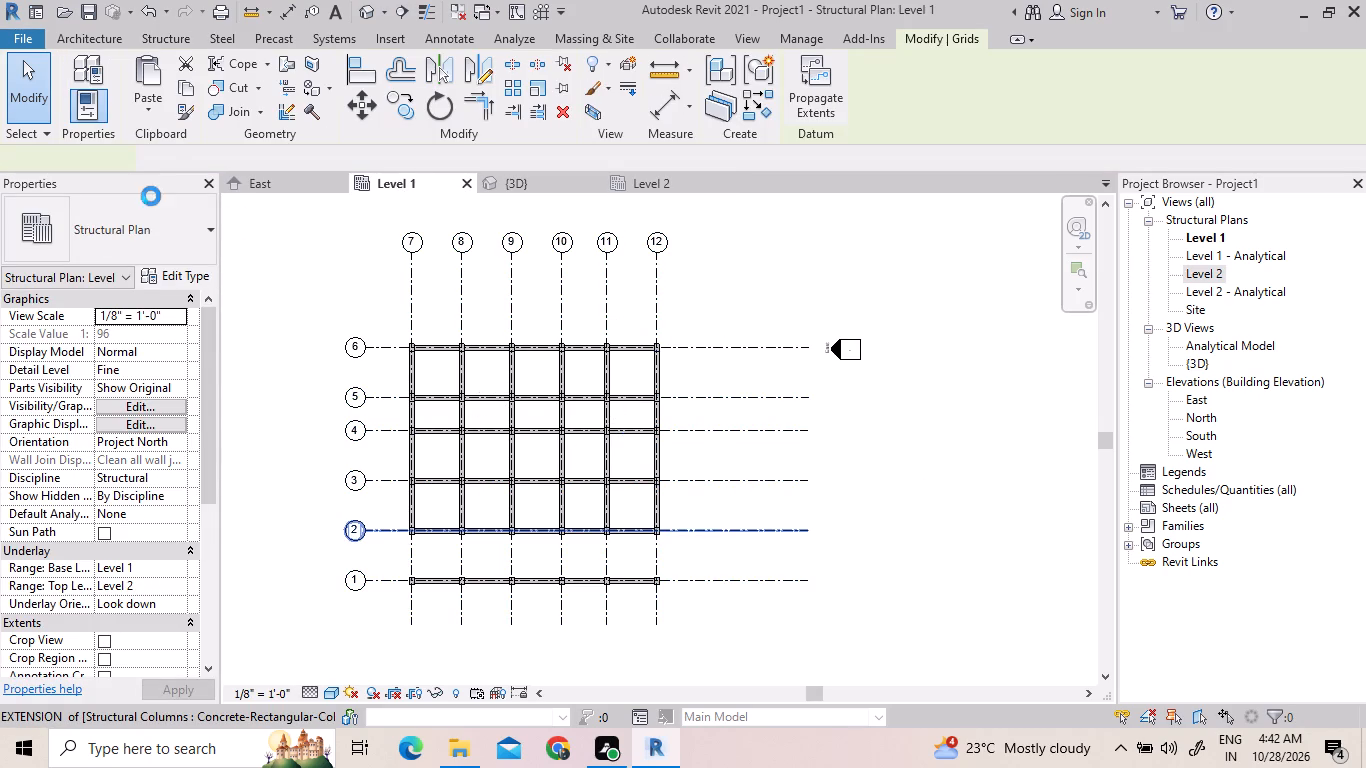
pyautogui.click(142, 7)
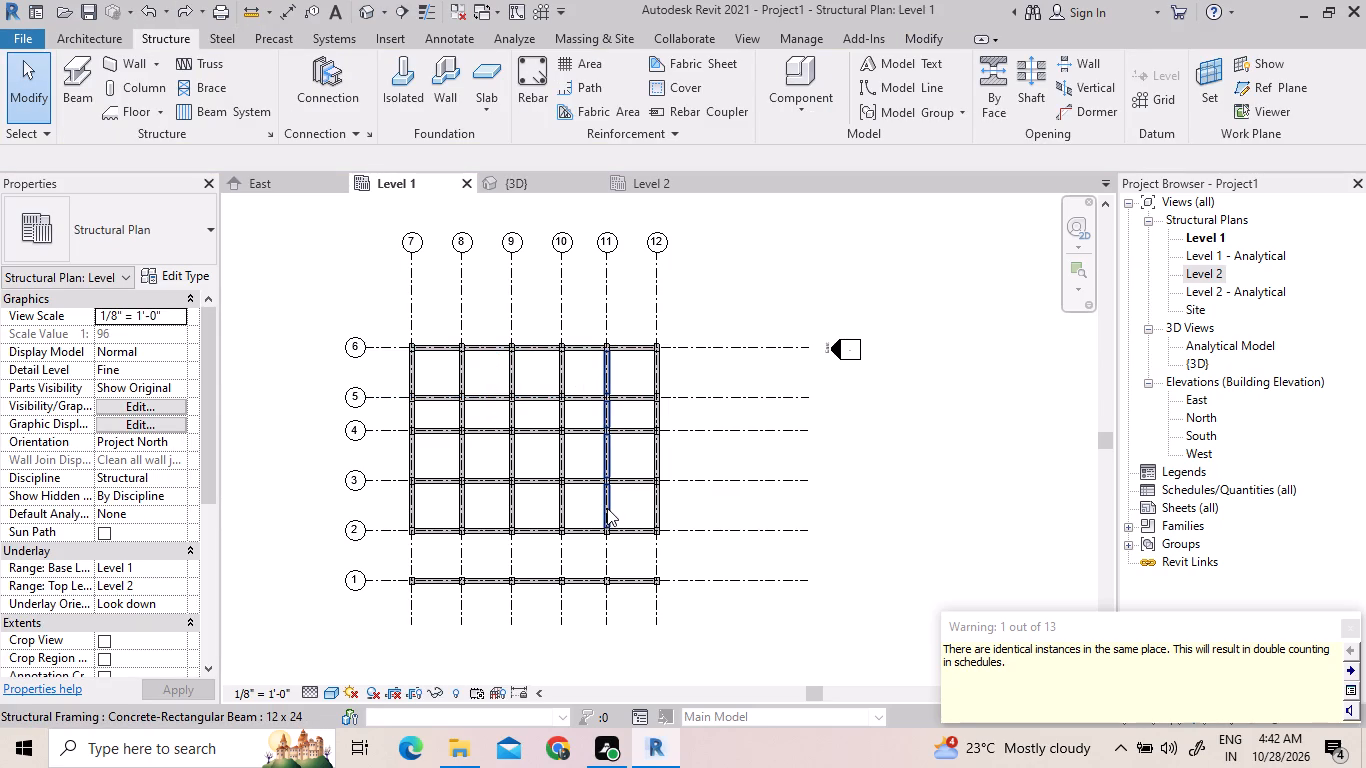
# Copy the Level 1 plan's columns, beams and grids across grids 2 to 6 and 7 to 12 to the clipboard.
pyautogui.moveTo(684, 550); pyautogui.dragTo(425, 350)
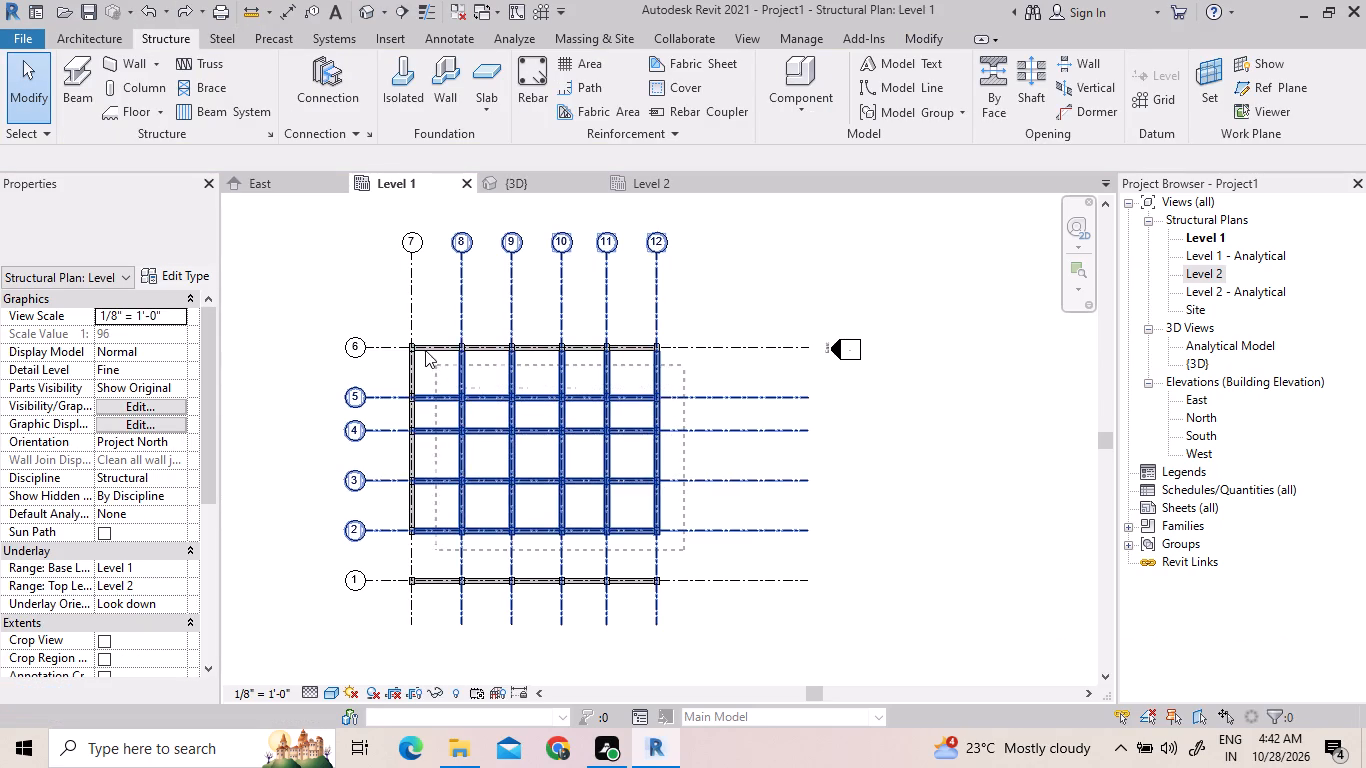
pyautogui.moveTo(425, 350); pyautogui.dragTo(393, 310)
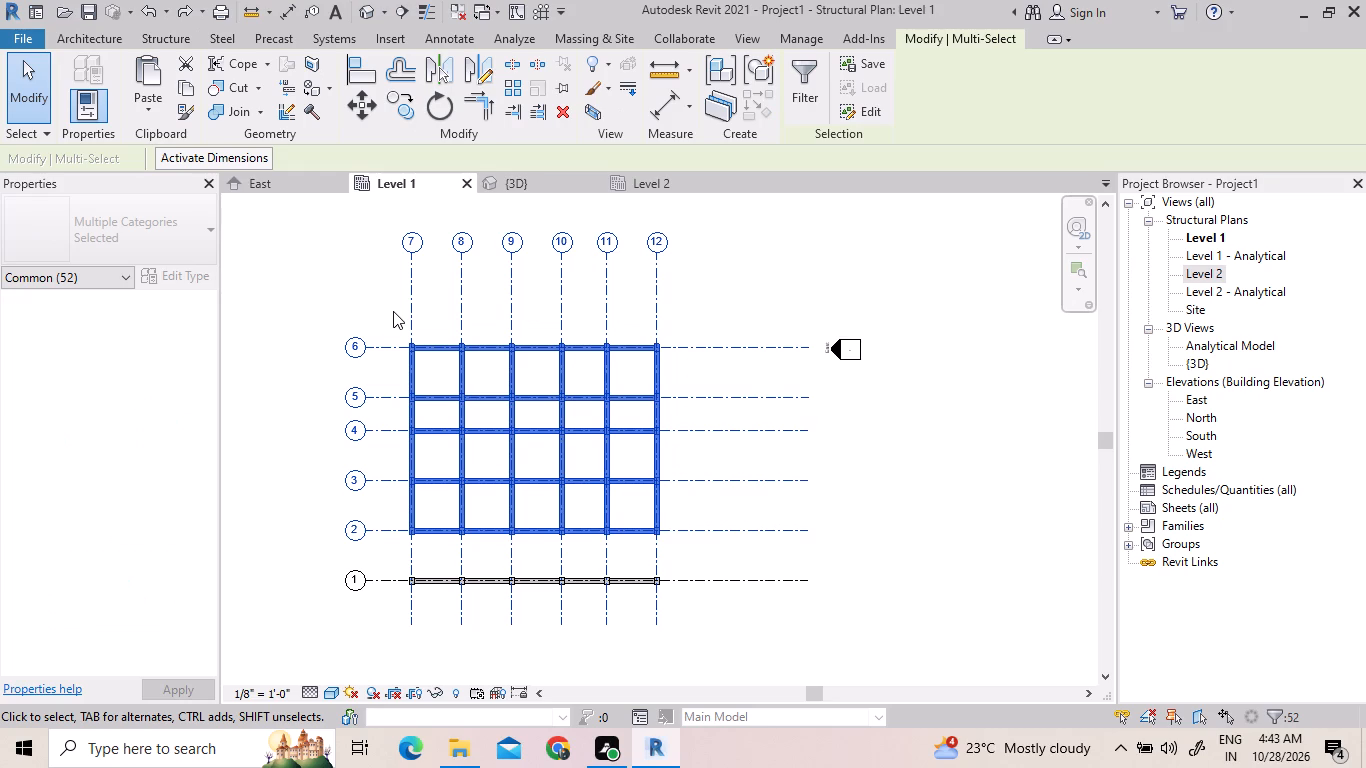
pyautogui.hotkey('ctrl', 'c')
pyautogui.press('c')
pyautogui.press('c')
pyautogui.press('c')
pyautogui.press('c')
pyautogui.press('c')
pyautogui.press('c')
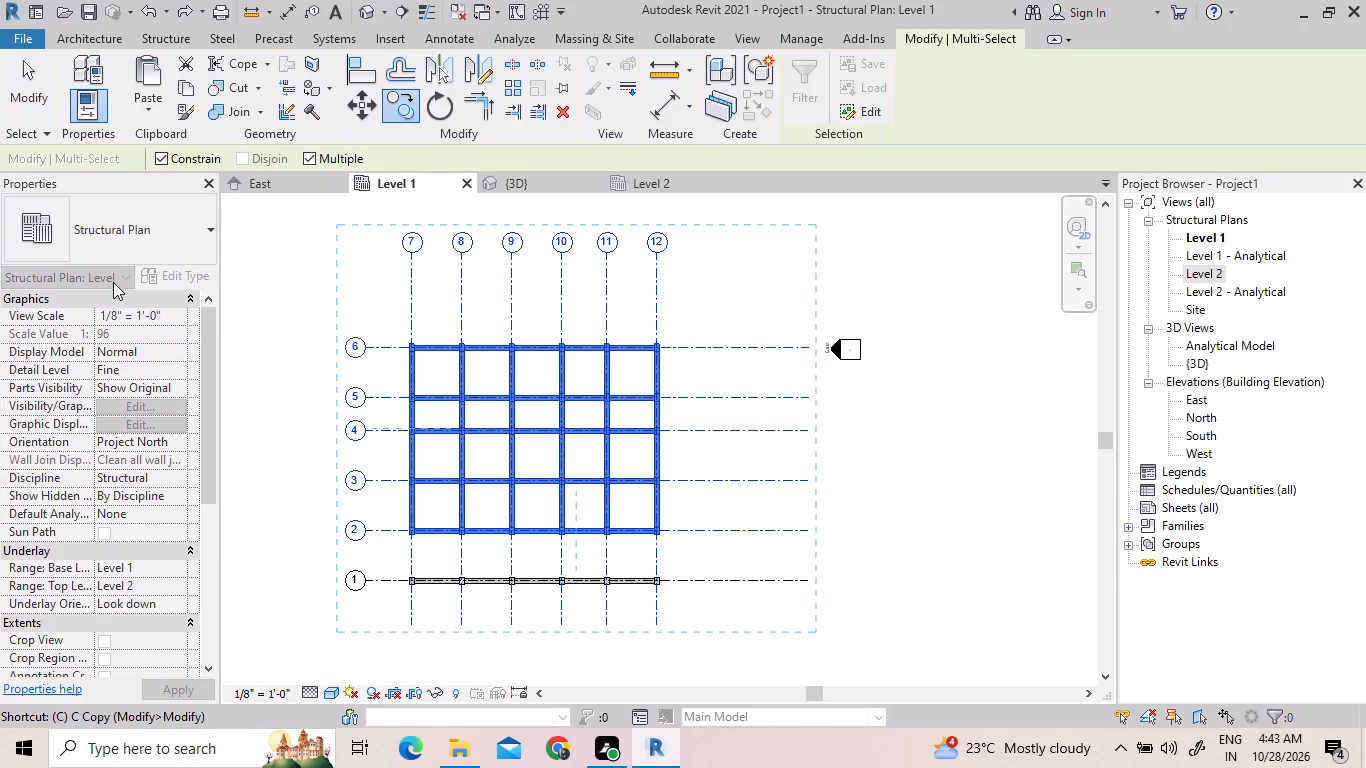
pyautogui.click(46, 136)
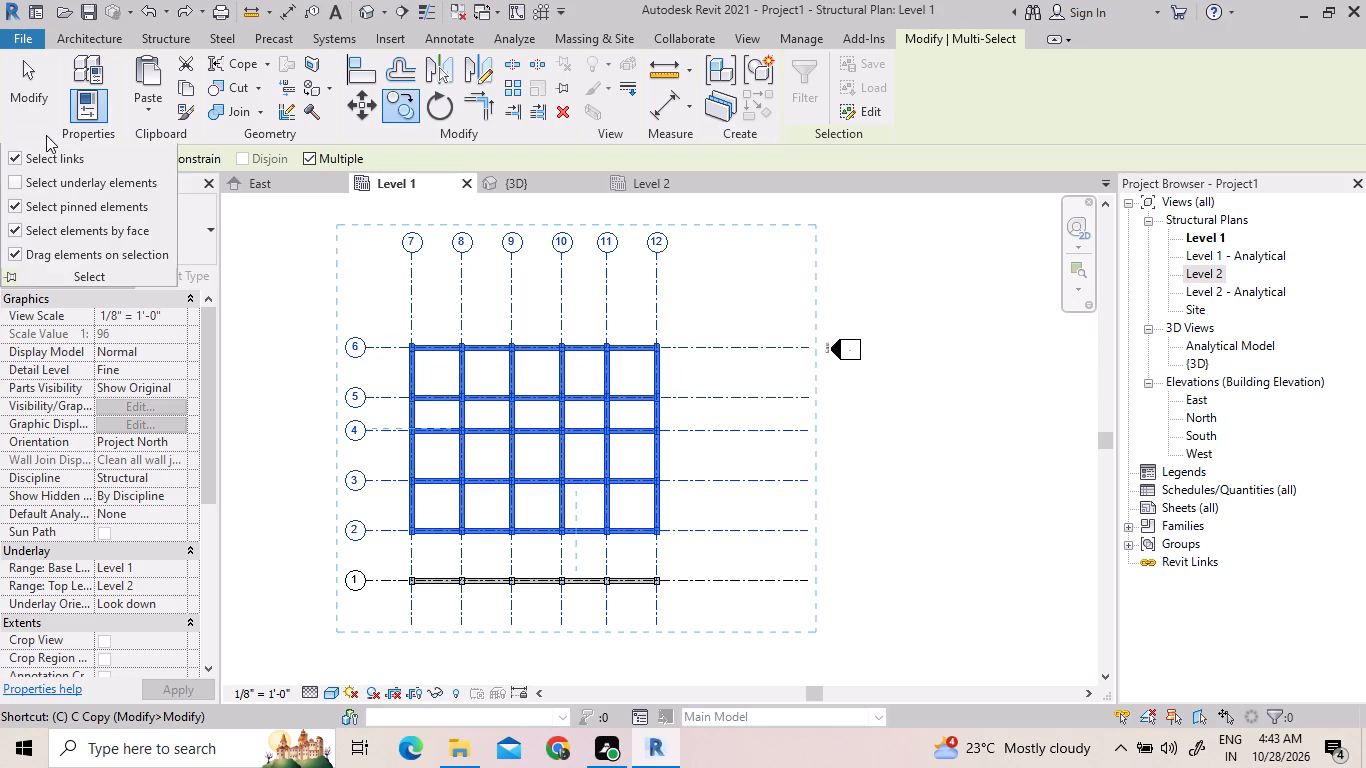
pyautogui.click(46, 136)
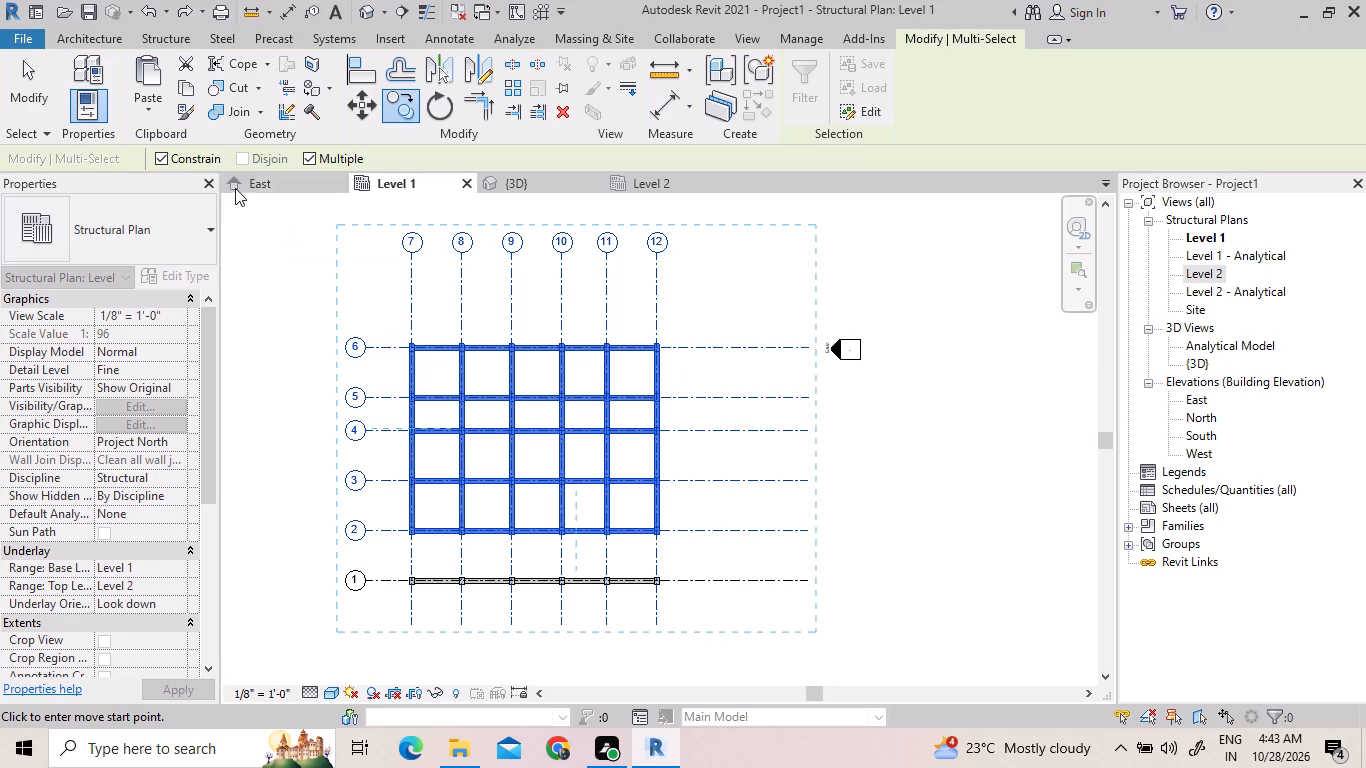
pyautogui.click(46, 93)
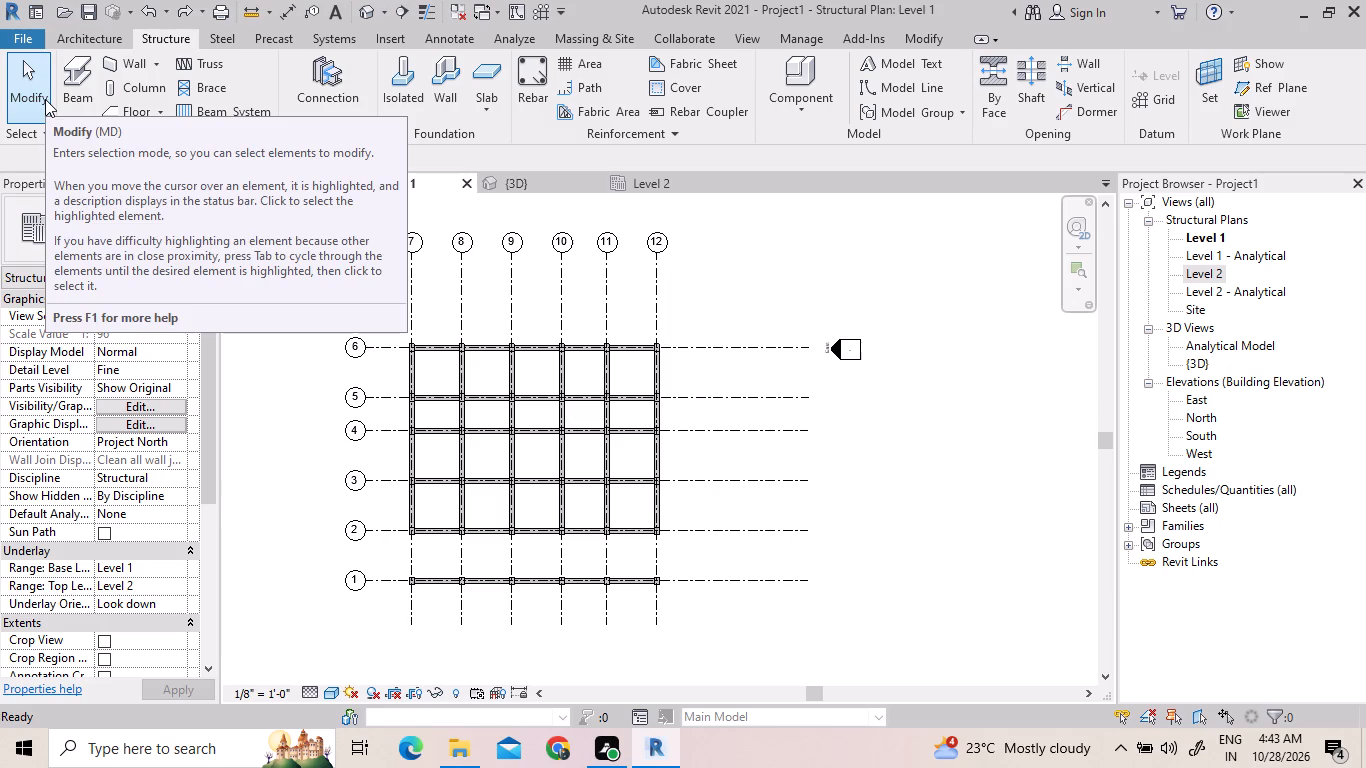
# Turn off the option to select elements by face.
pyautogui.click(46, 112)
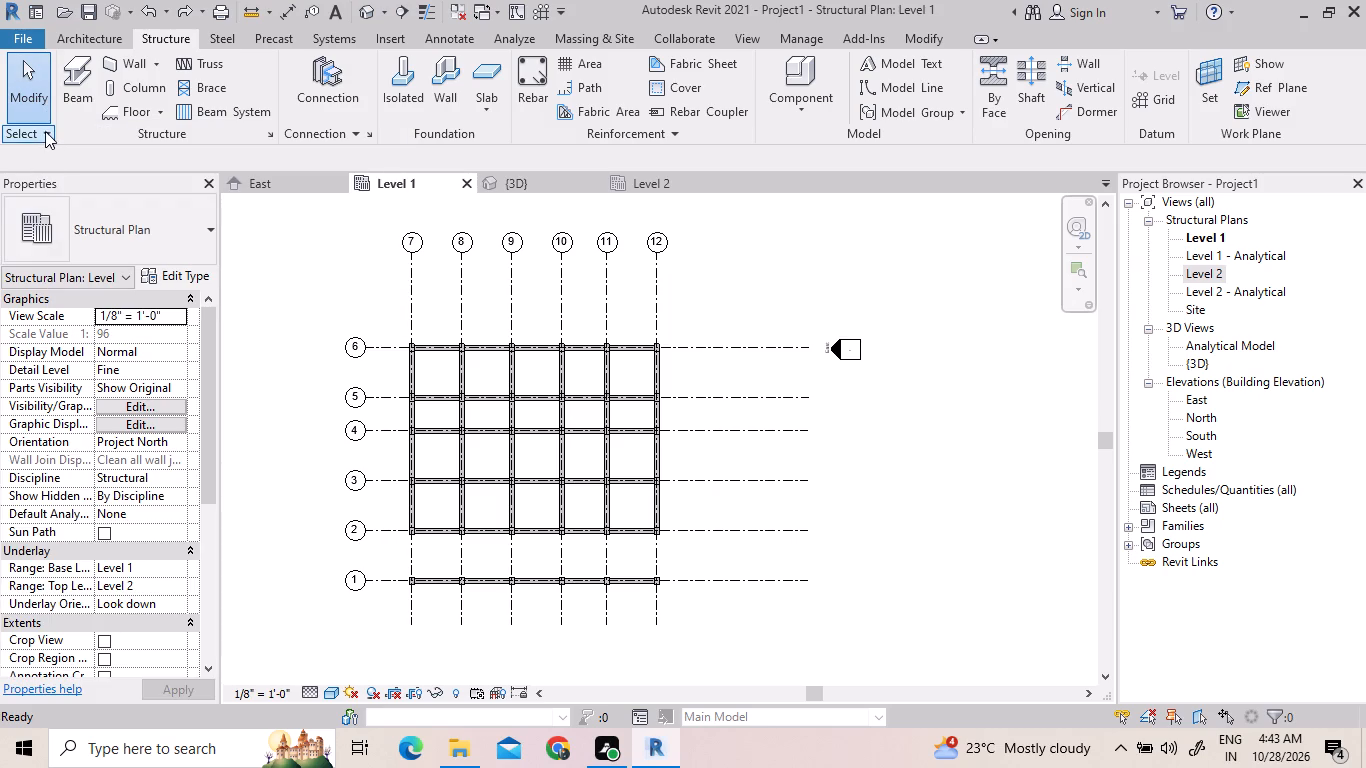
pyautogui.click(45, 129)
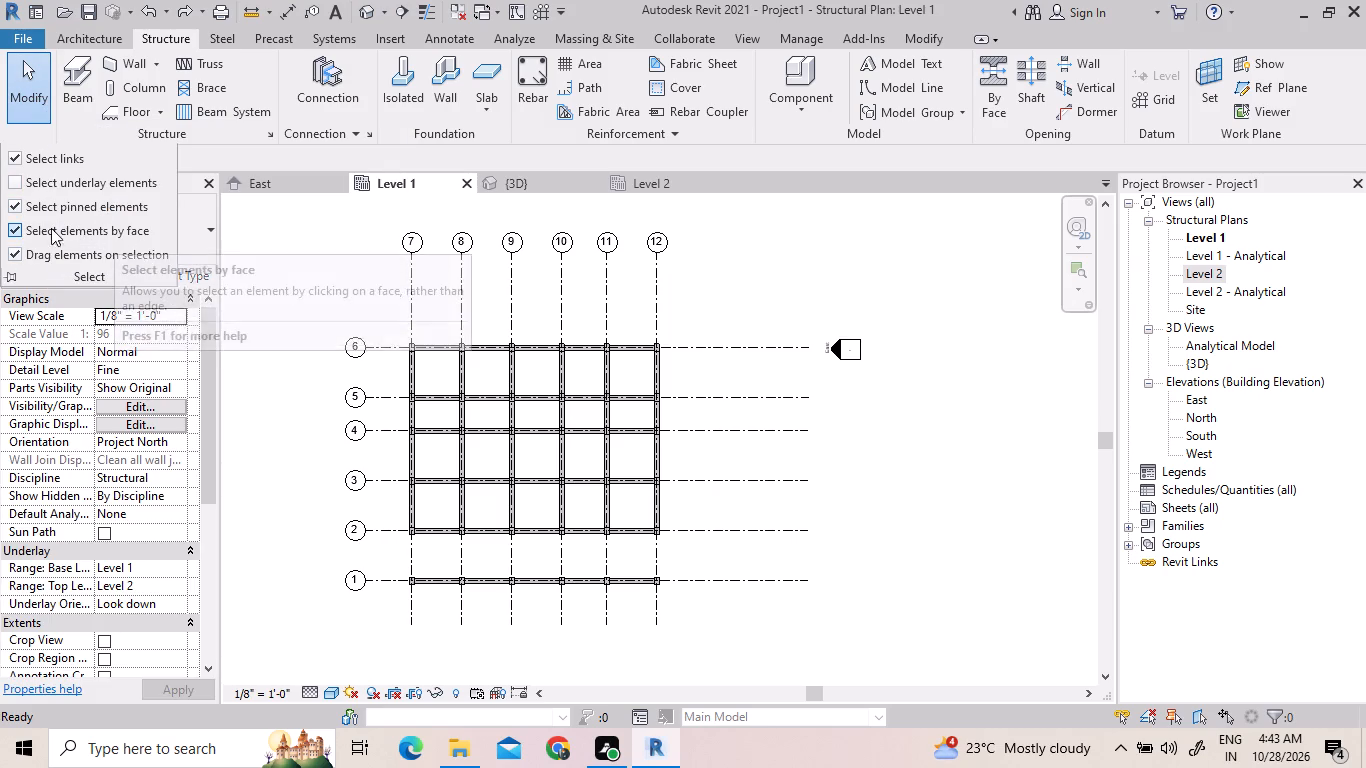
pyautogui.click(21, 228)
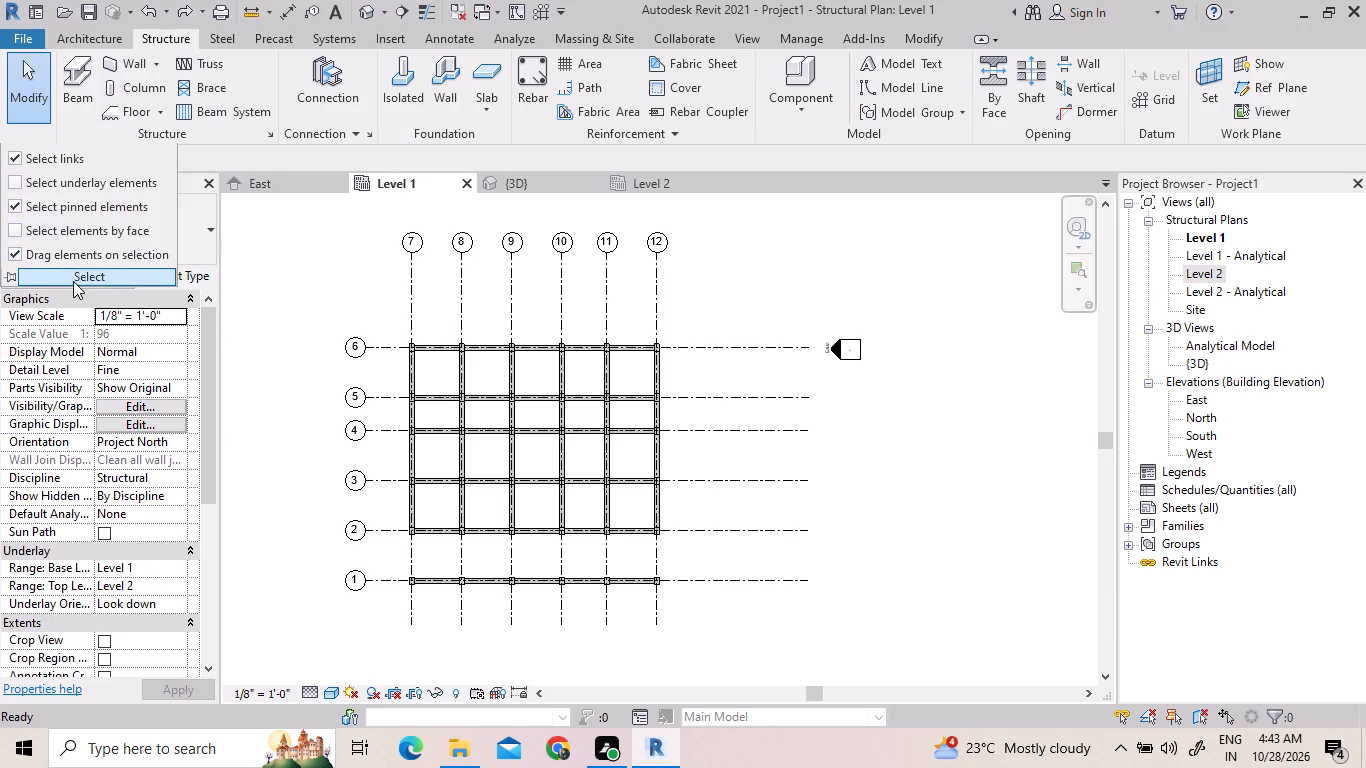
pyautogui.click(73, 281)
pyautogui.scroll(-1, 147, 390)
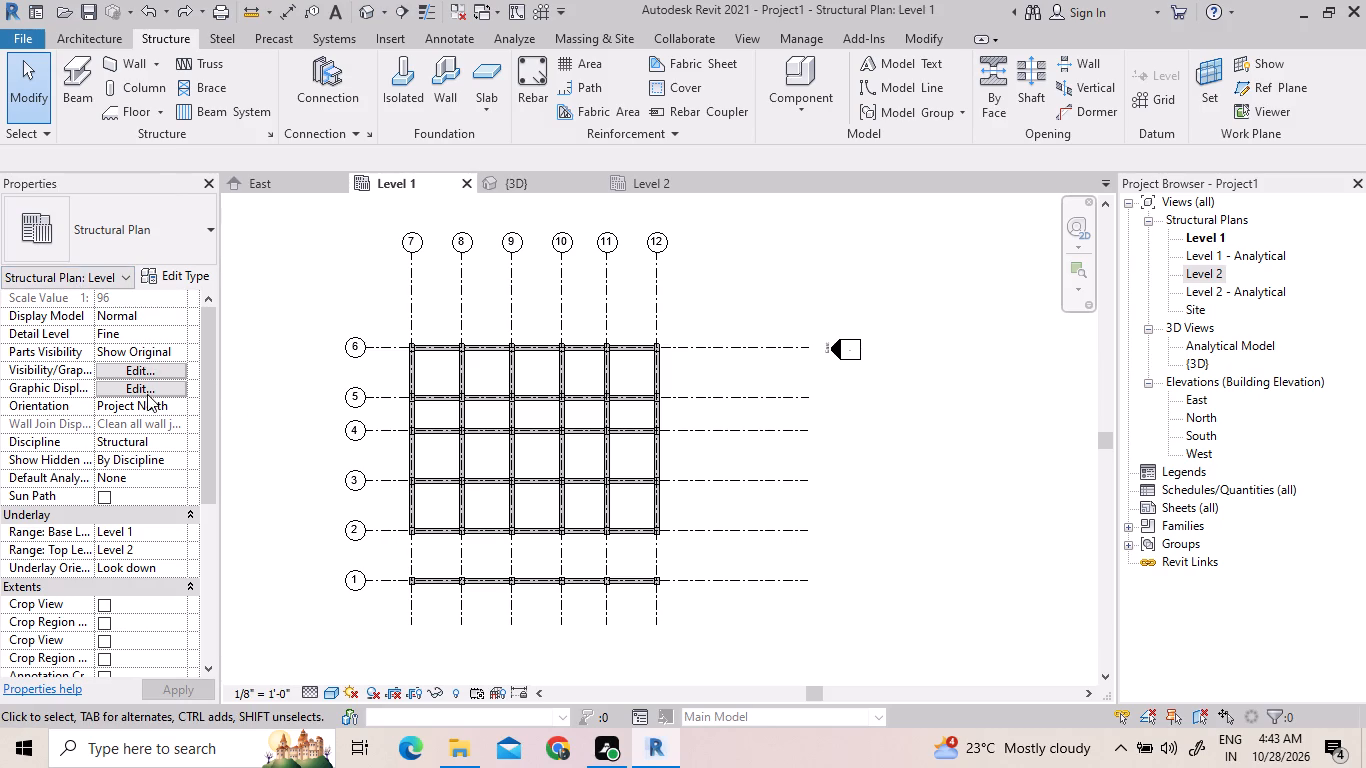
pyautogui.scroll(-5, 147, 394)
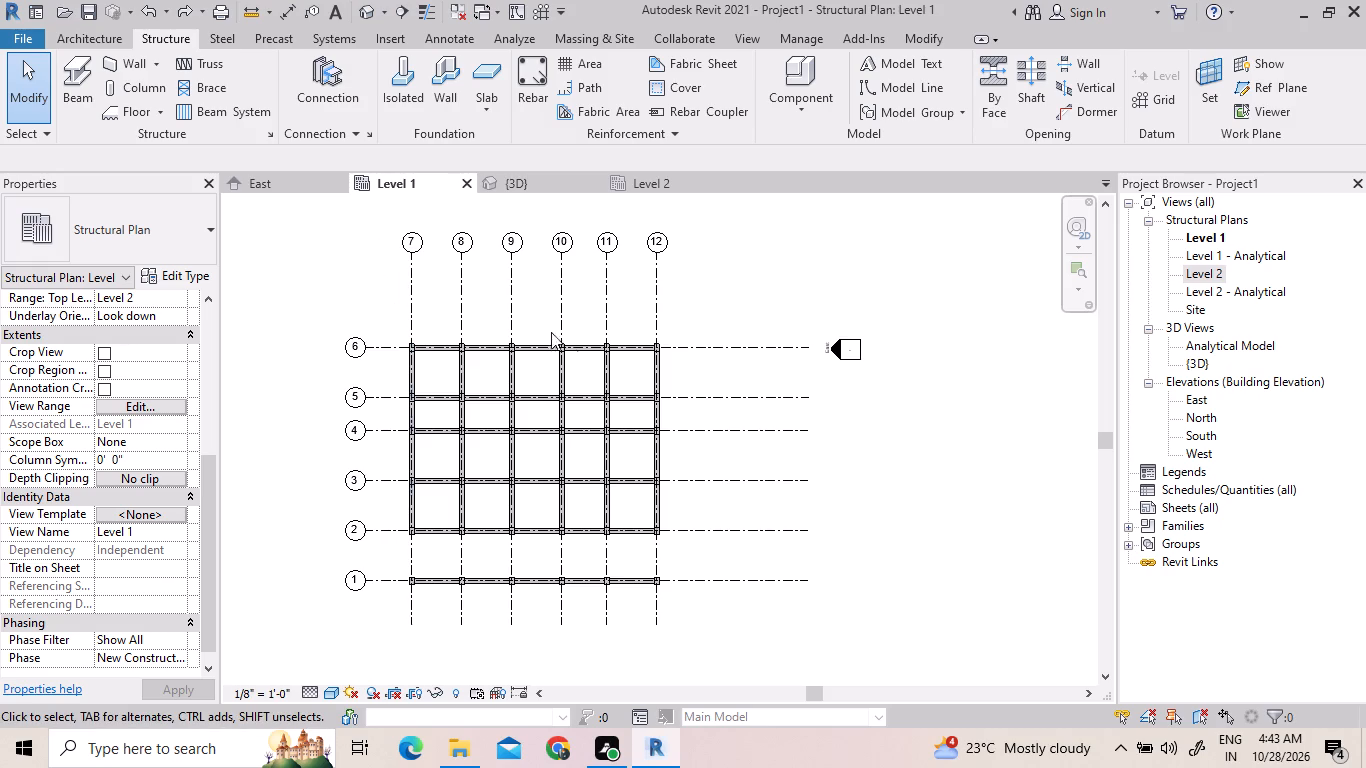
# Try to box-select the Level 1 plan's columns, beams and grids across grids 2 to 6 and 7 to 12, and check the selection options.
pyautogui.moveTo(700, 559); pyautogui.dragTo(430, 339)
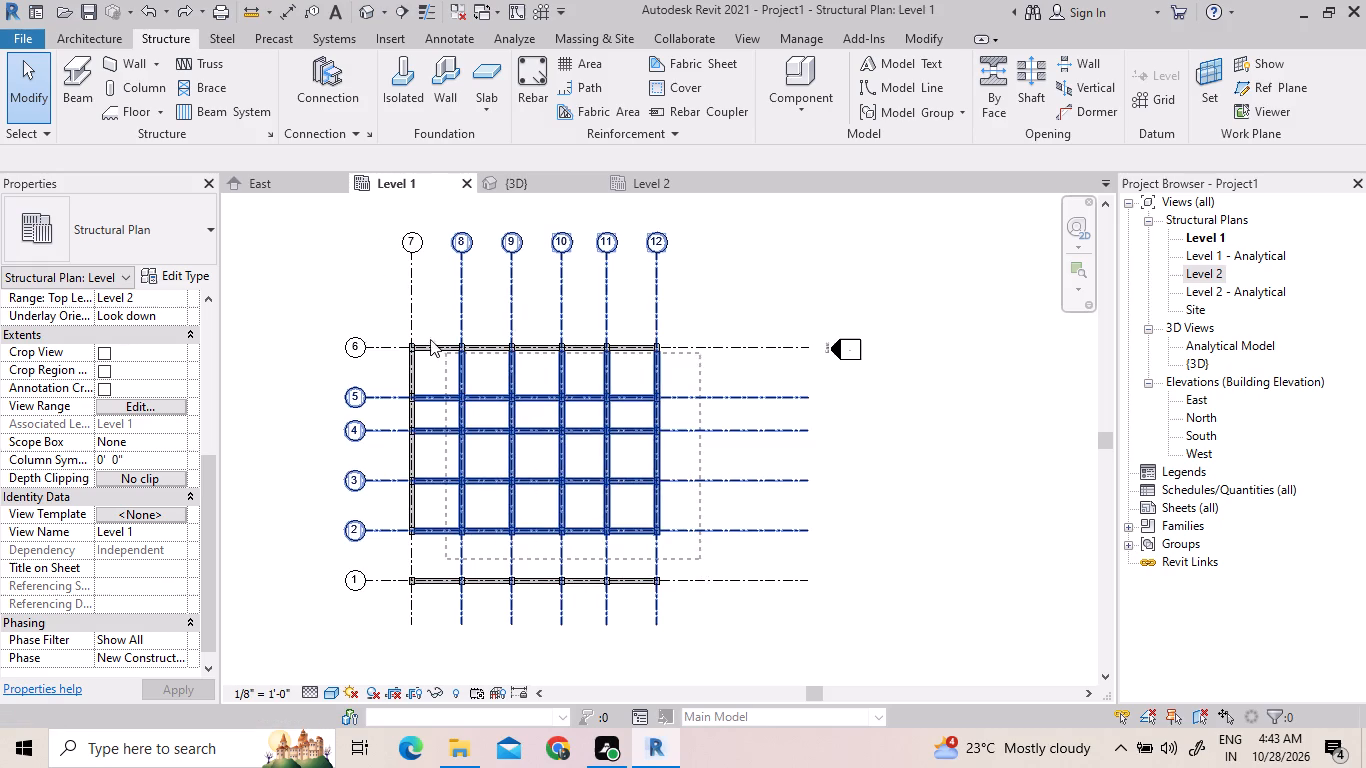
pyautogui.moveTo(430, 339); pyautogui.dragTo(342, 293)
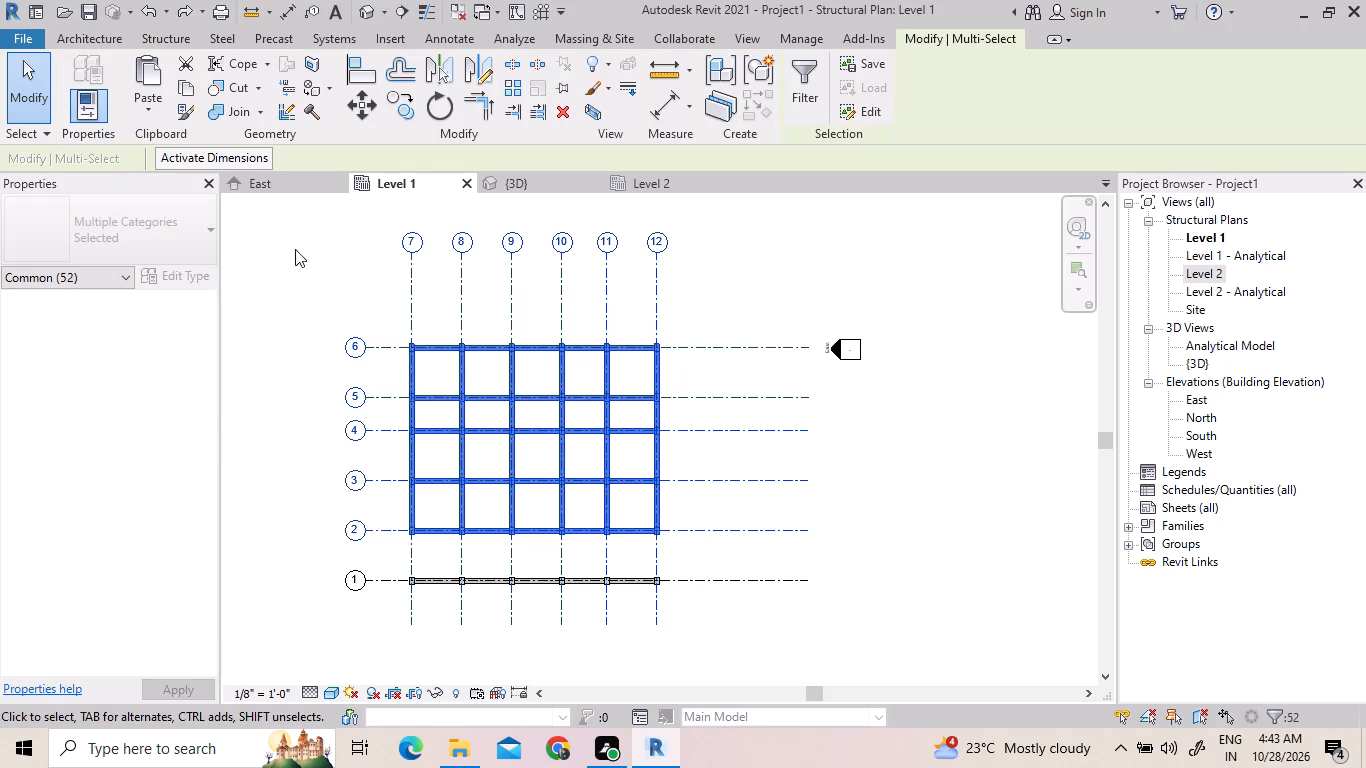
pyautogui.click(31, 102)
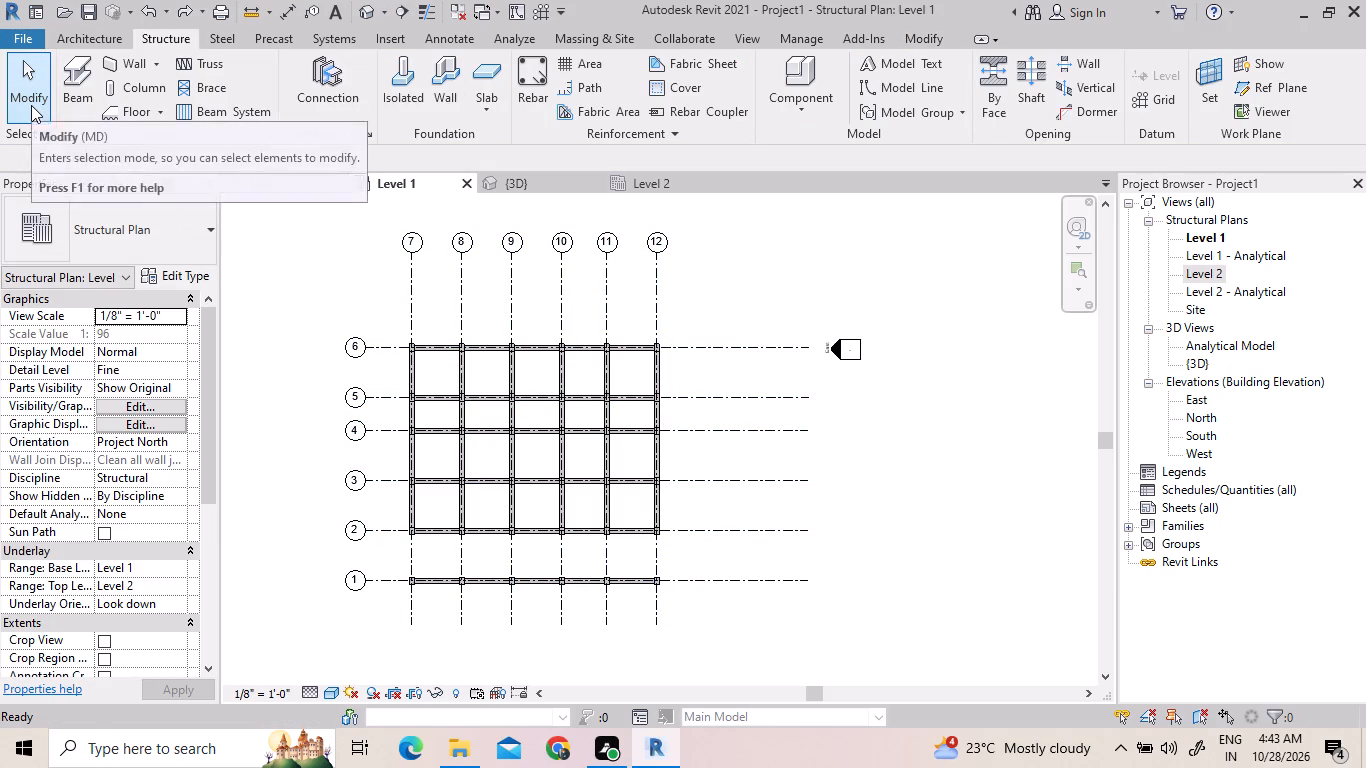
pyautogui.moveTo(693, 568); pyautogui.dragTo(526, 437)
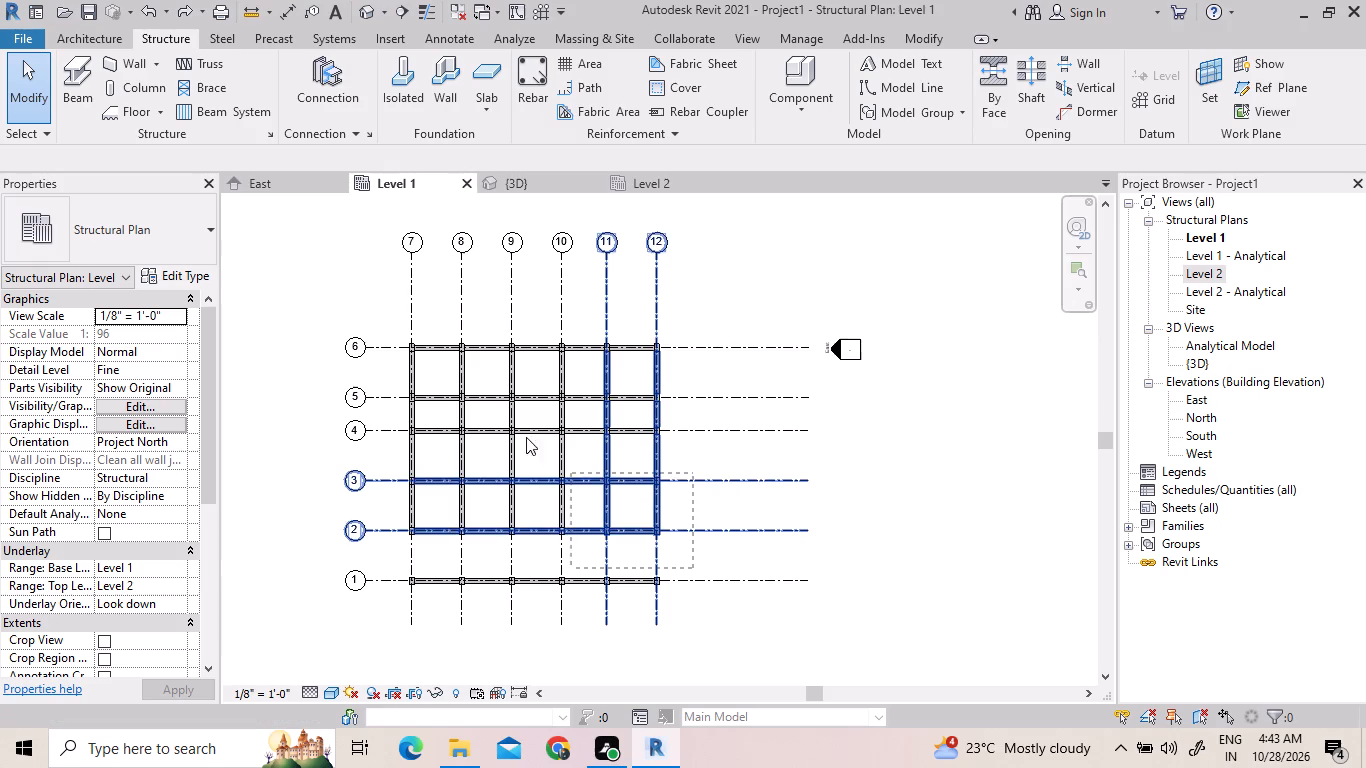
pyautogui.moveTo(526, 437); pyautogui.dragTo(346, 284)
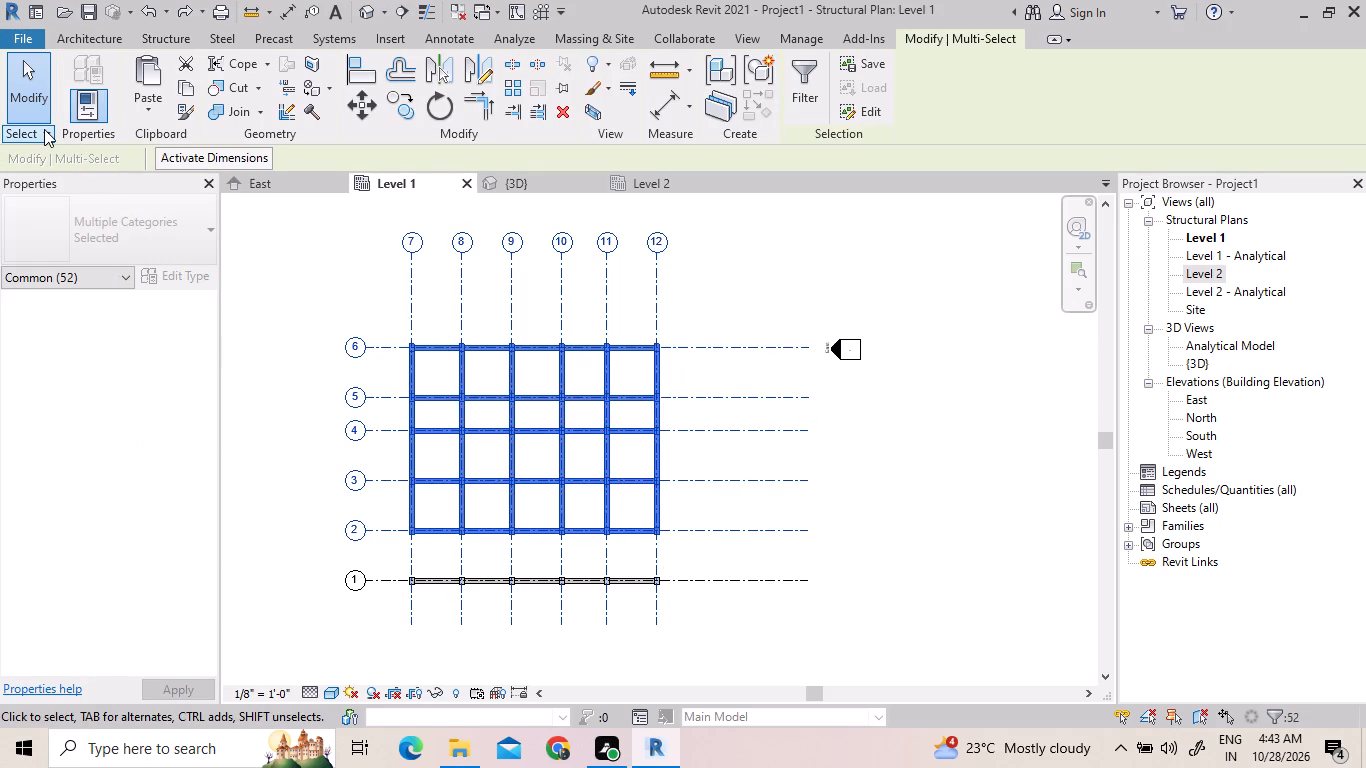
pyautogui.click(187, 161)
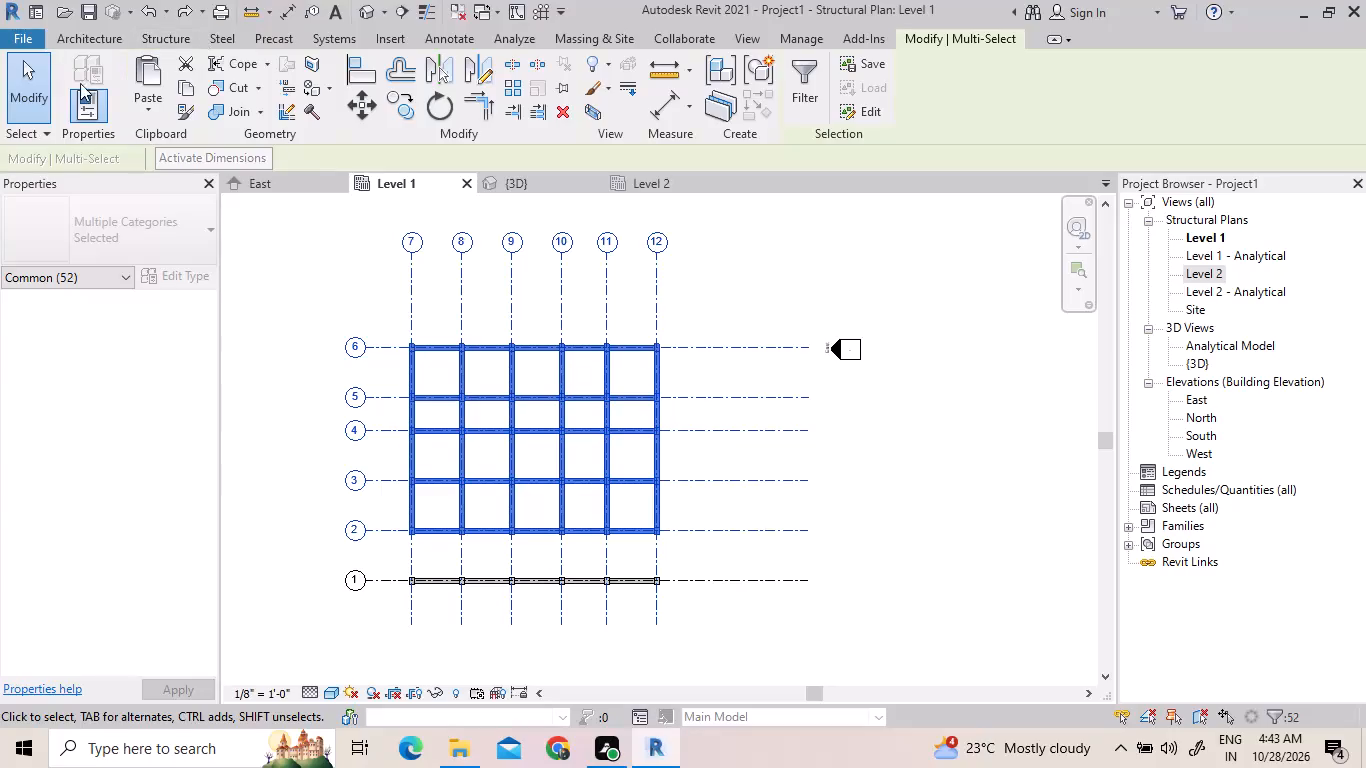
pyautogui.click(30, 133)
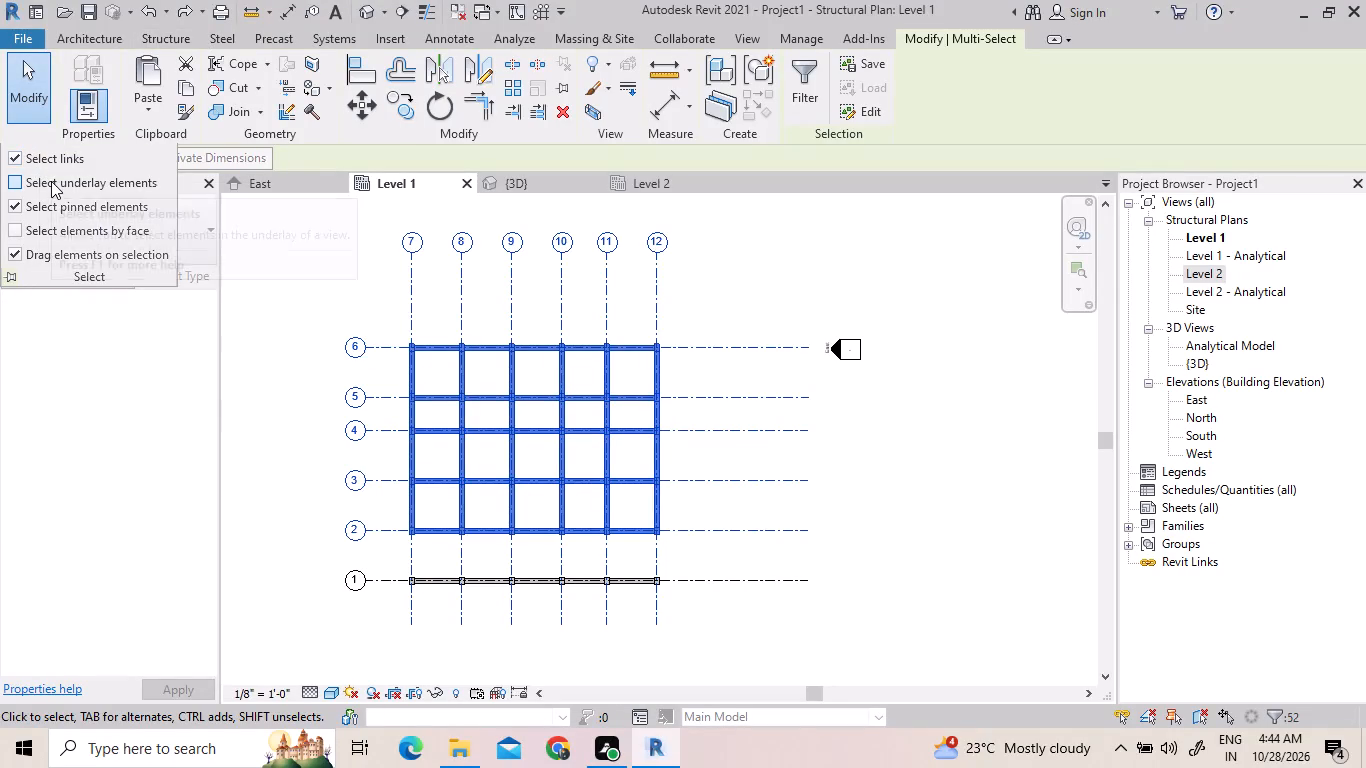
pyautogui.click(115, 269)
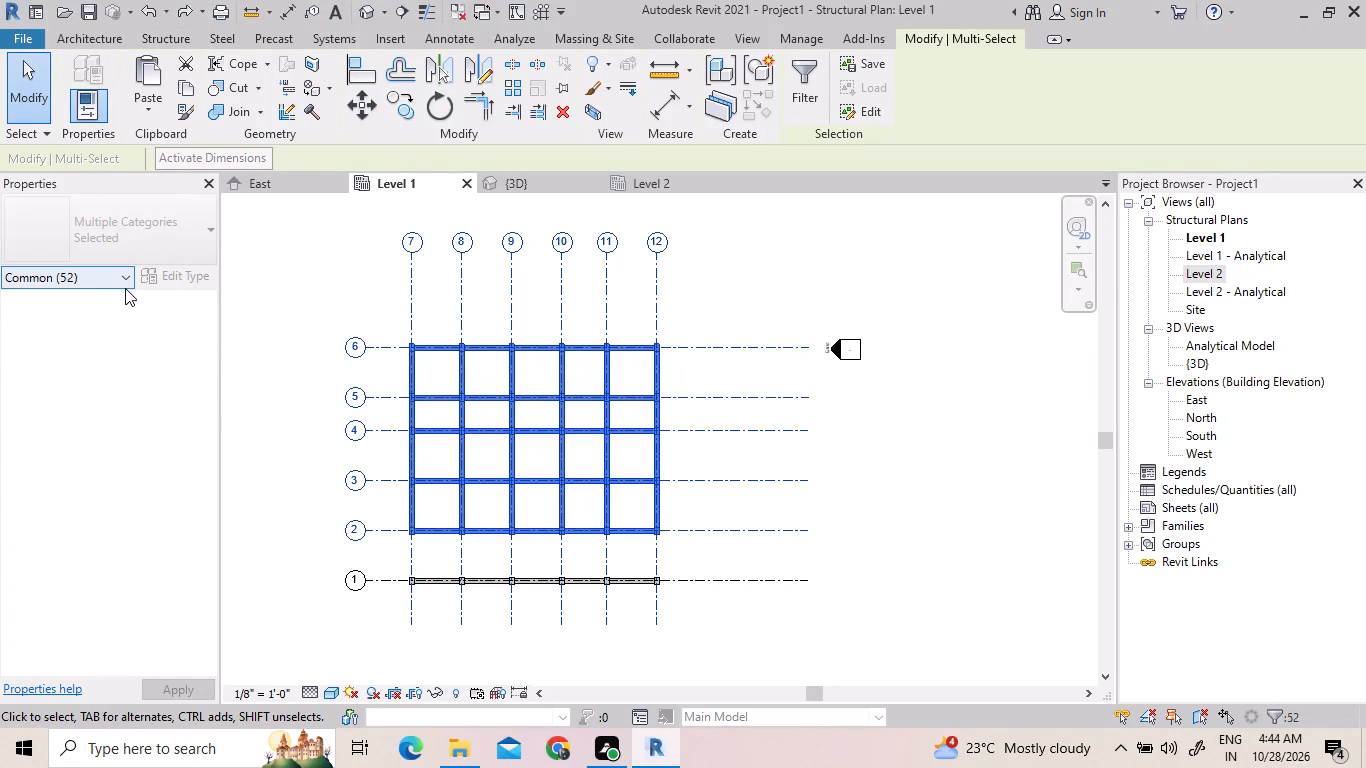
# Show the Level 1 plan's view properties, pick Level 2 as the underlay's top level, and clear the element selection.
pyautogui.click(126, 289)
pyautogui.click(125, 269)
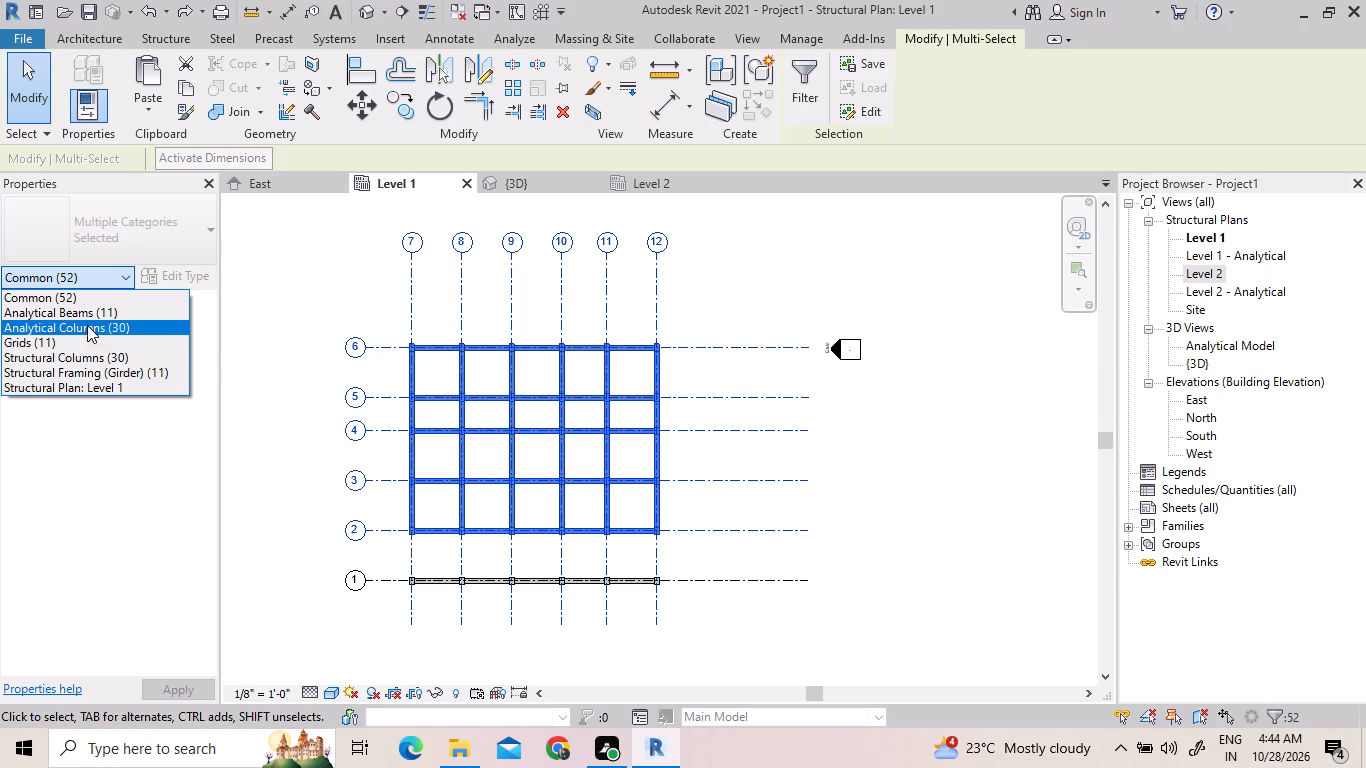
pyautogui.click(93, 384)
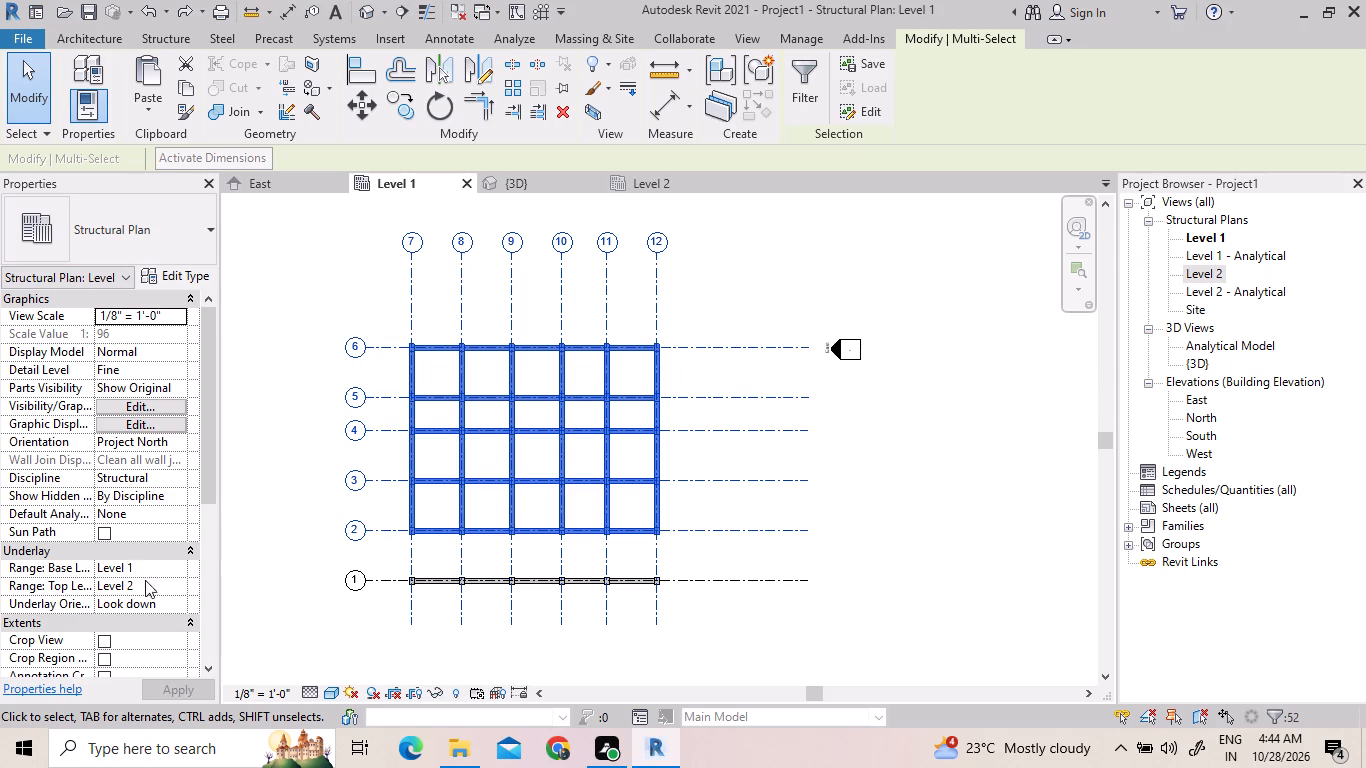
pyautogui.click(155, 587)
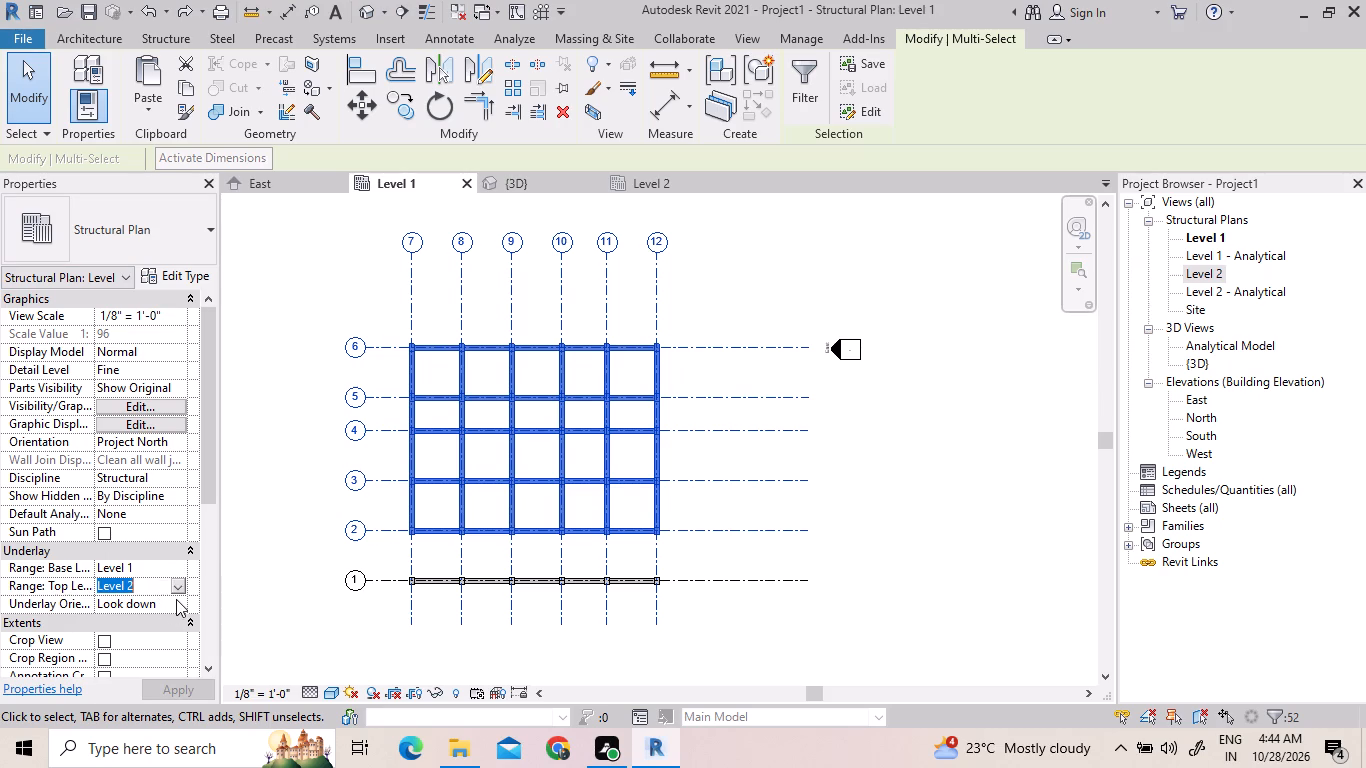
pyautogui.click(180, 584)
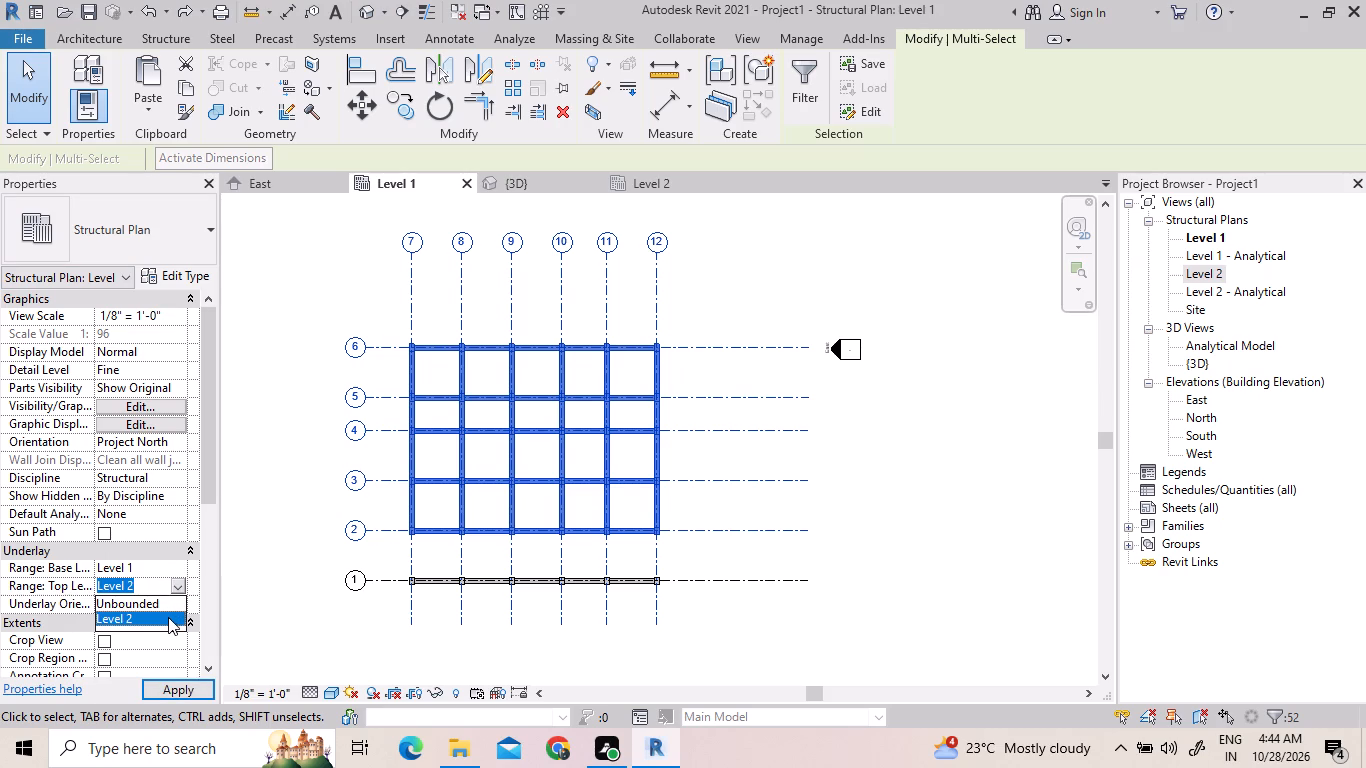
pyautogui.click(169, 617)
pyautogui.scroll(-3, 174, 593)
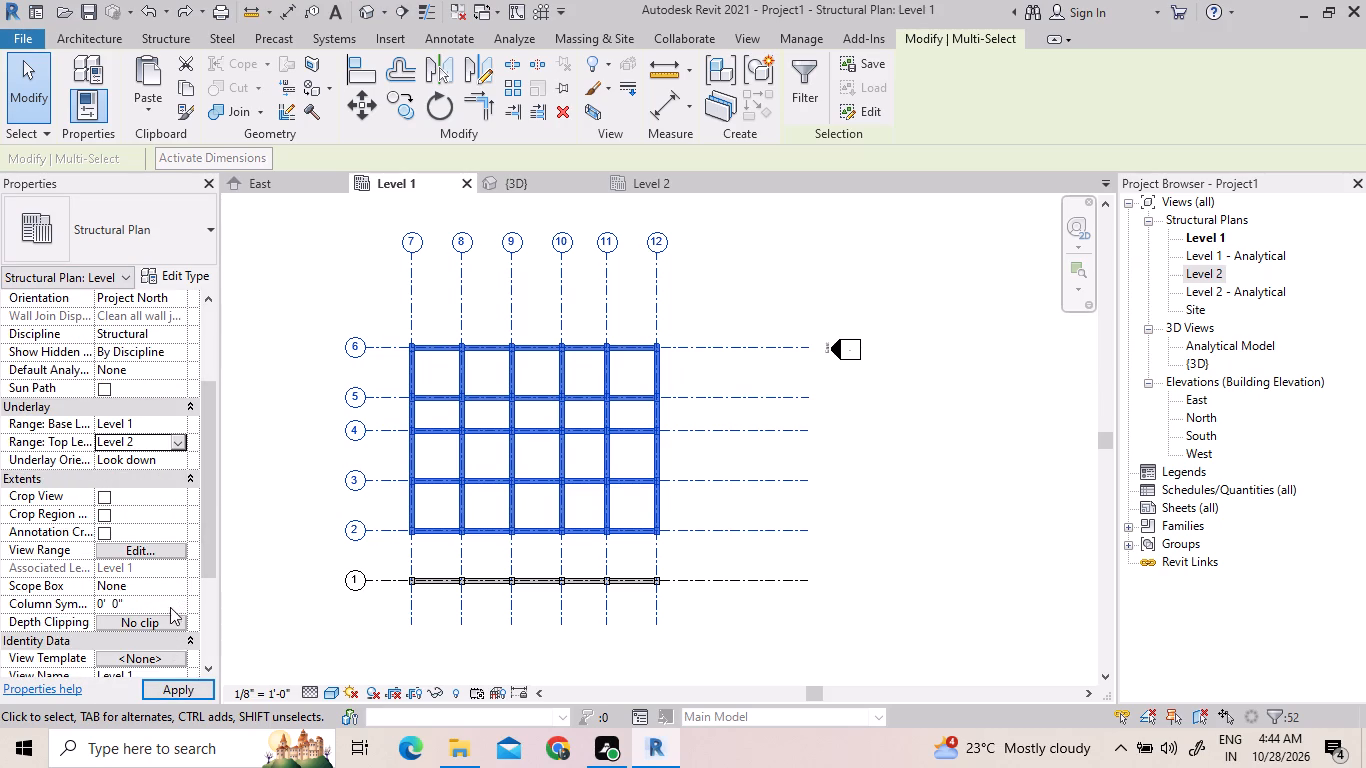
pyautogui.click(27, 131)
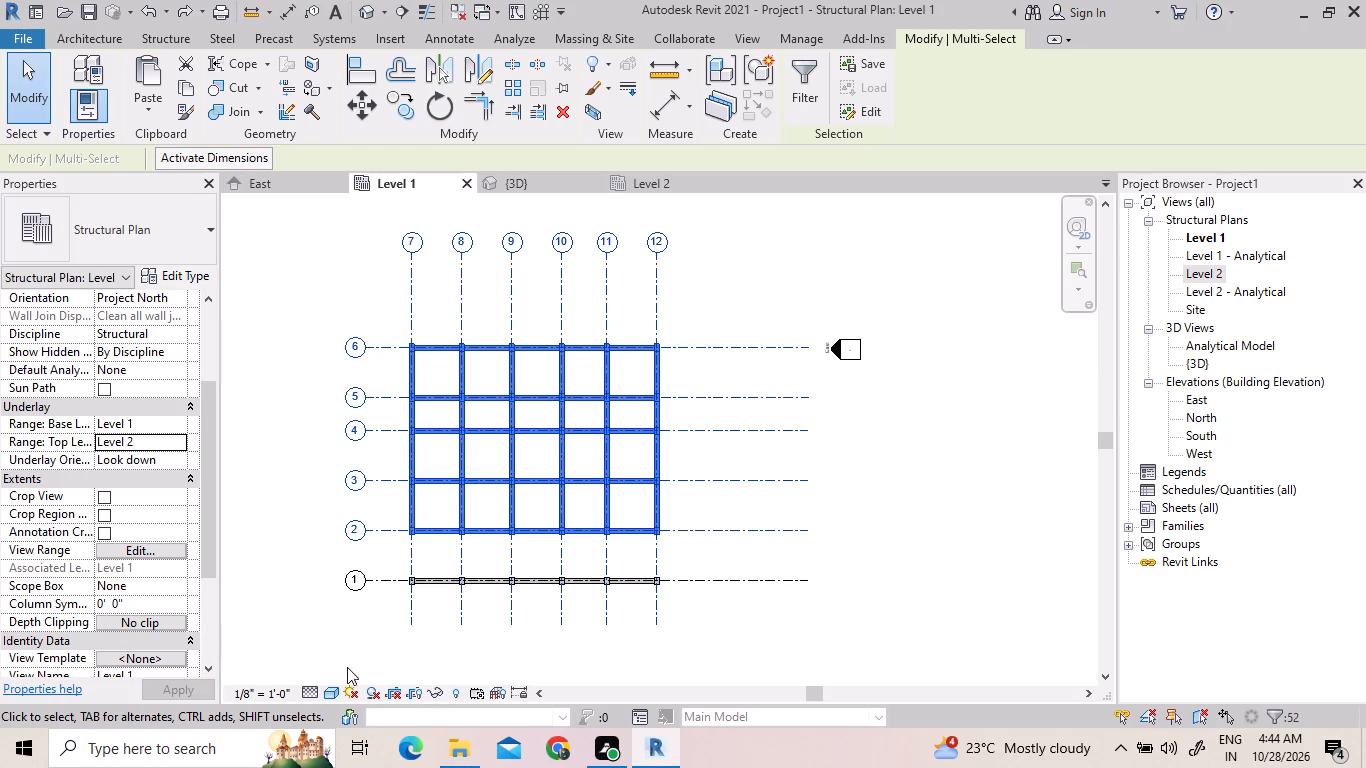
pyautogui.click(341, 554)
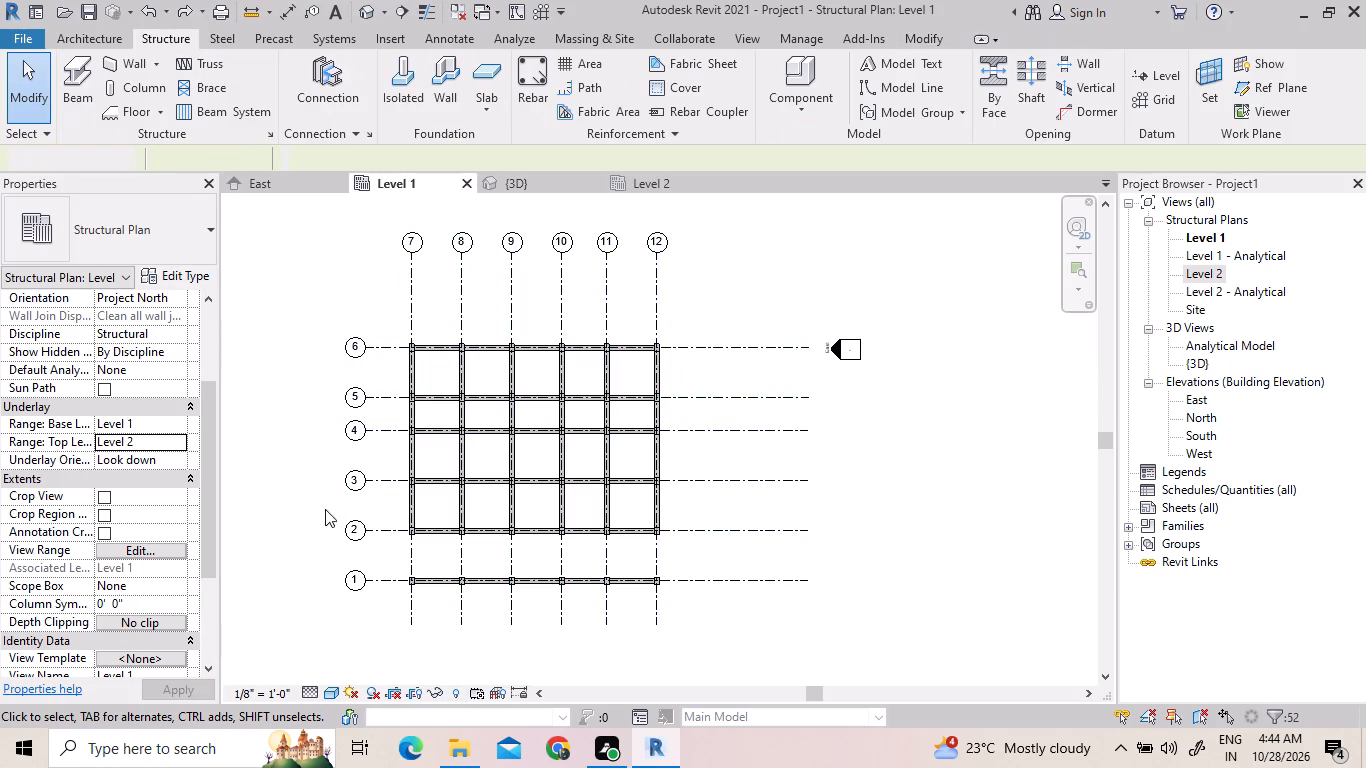
# Examine the type properties of the Level 1 structural plan view.
pyautogui.click(197, 271)
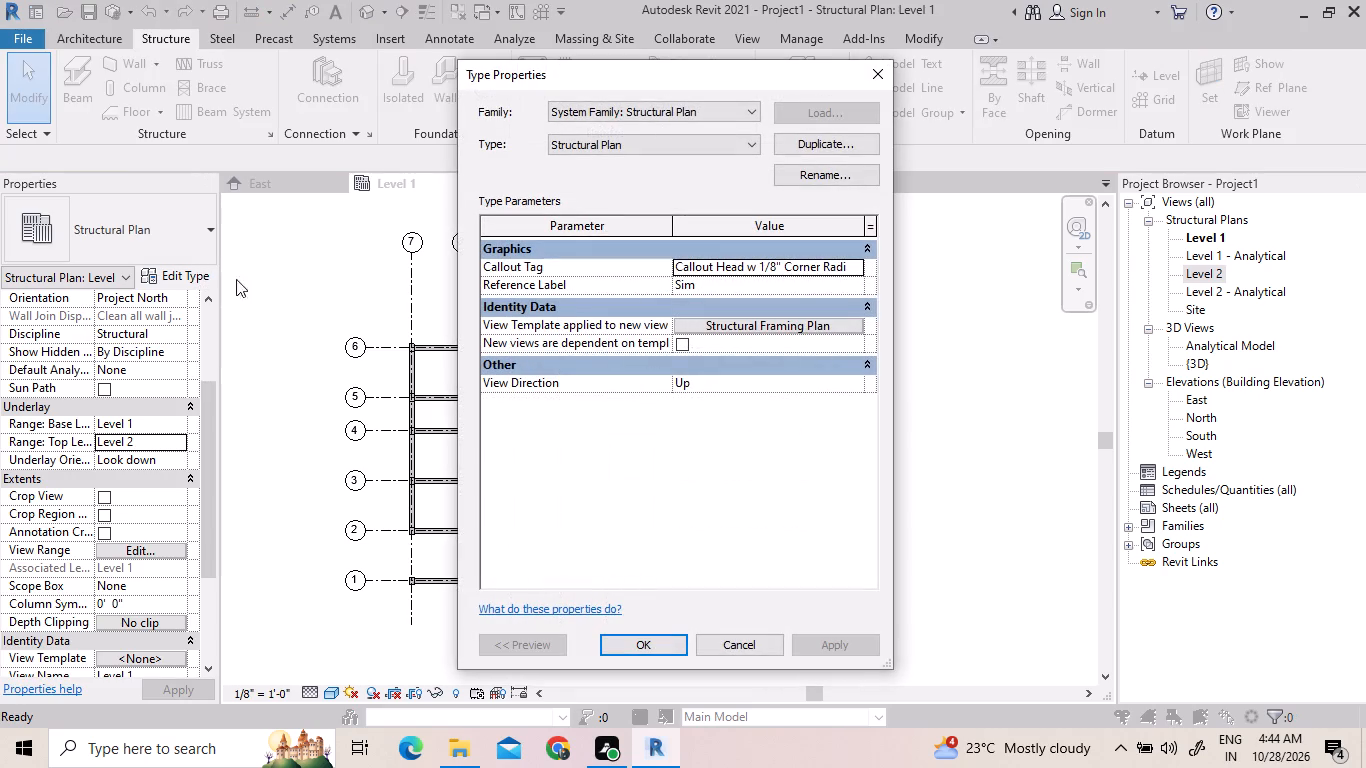
pyautogui.click(881, 71)
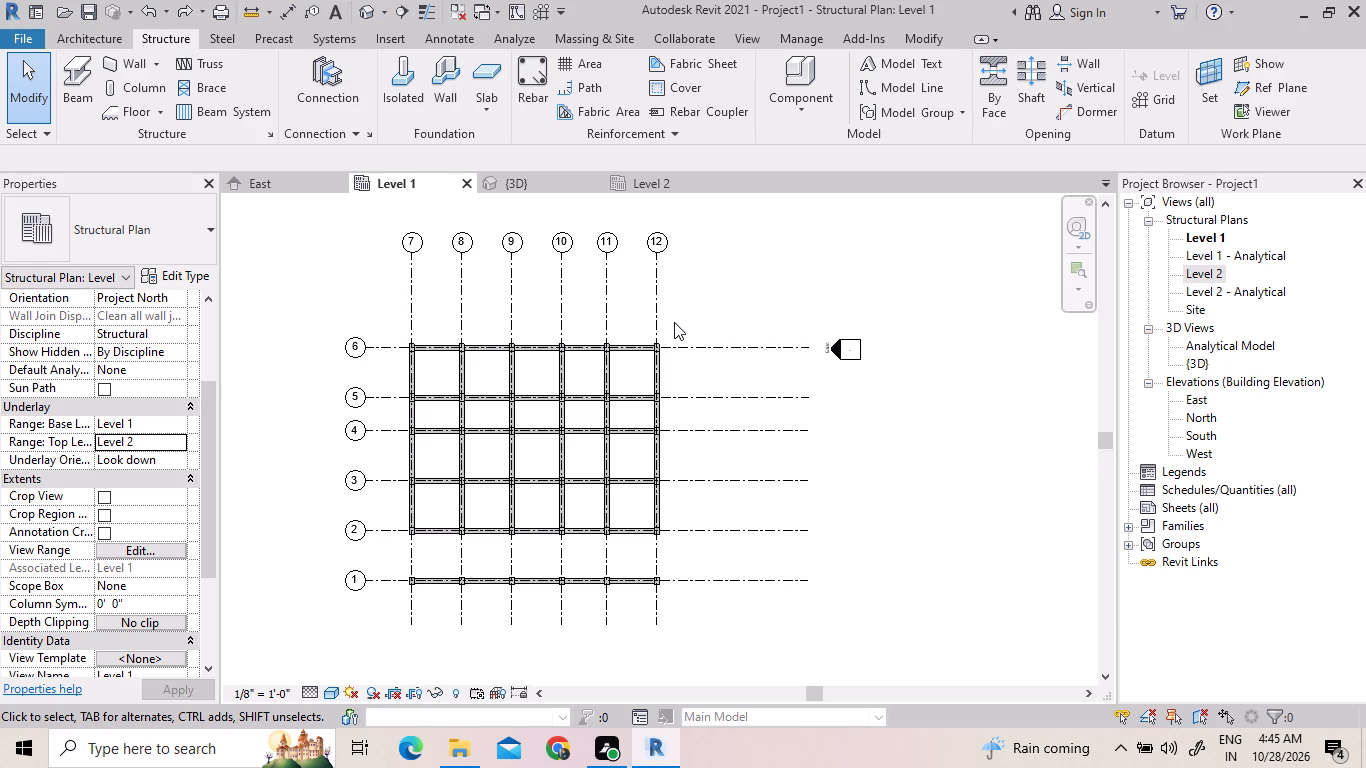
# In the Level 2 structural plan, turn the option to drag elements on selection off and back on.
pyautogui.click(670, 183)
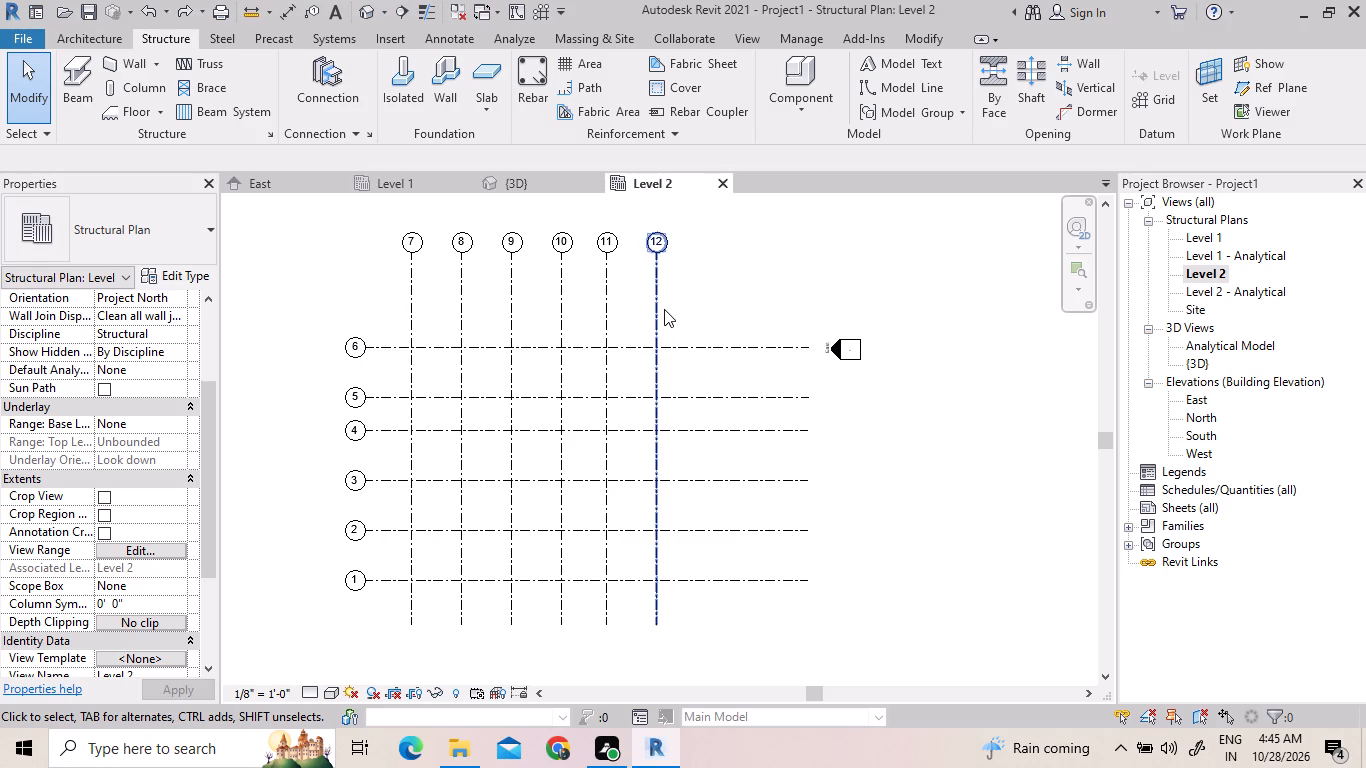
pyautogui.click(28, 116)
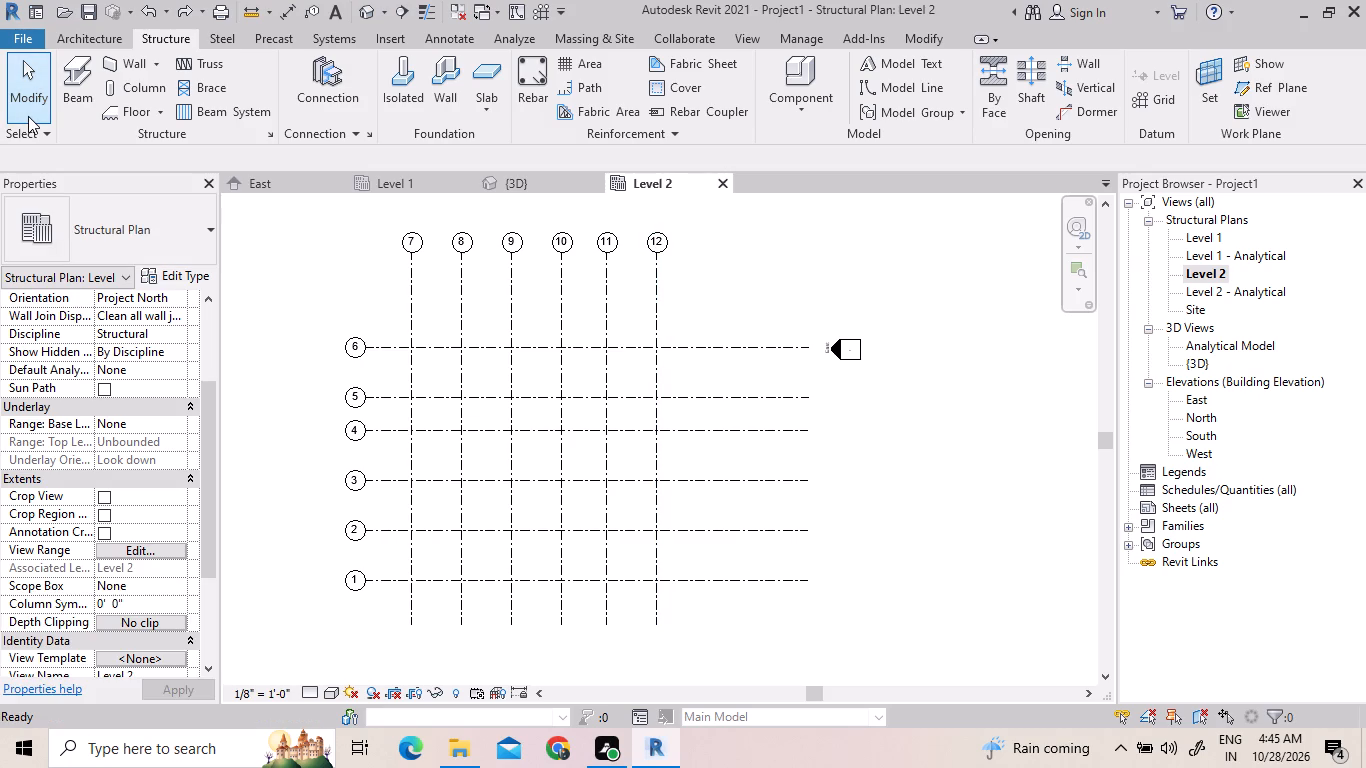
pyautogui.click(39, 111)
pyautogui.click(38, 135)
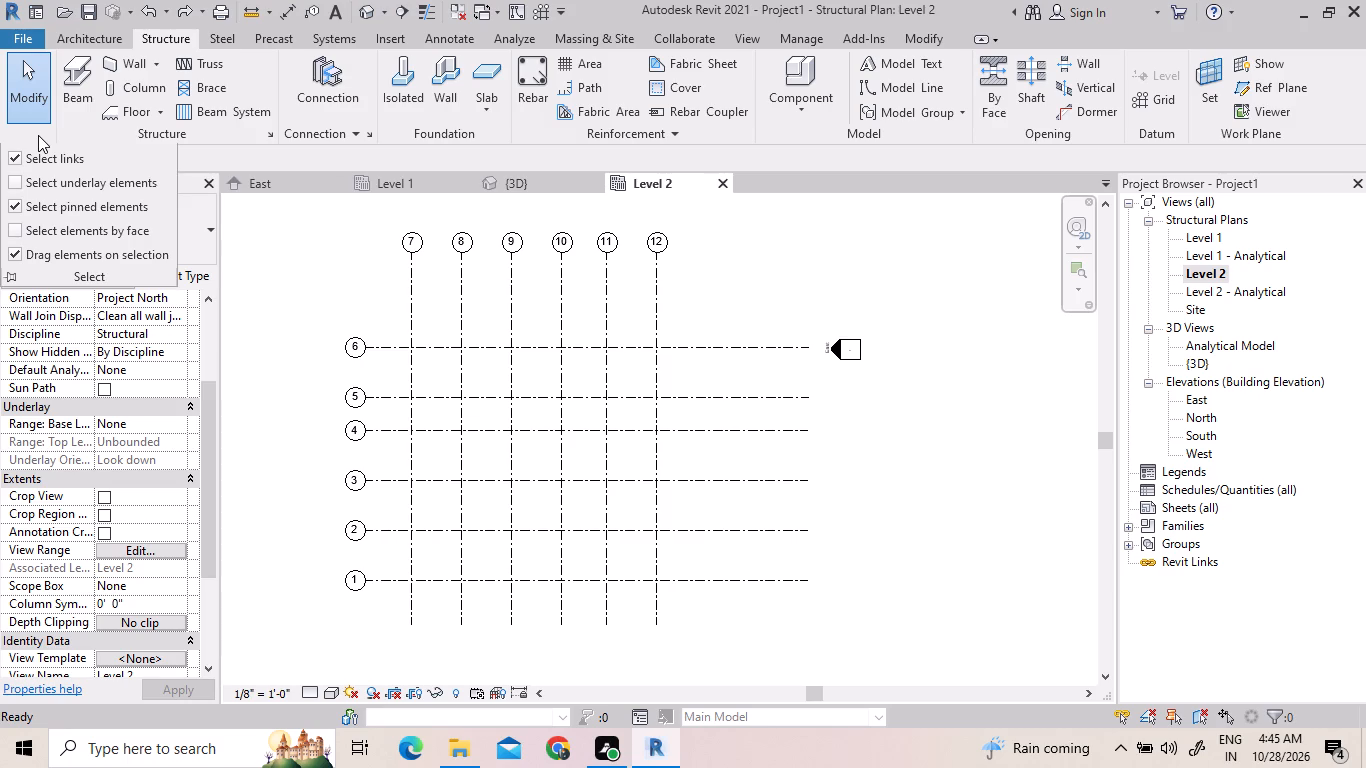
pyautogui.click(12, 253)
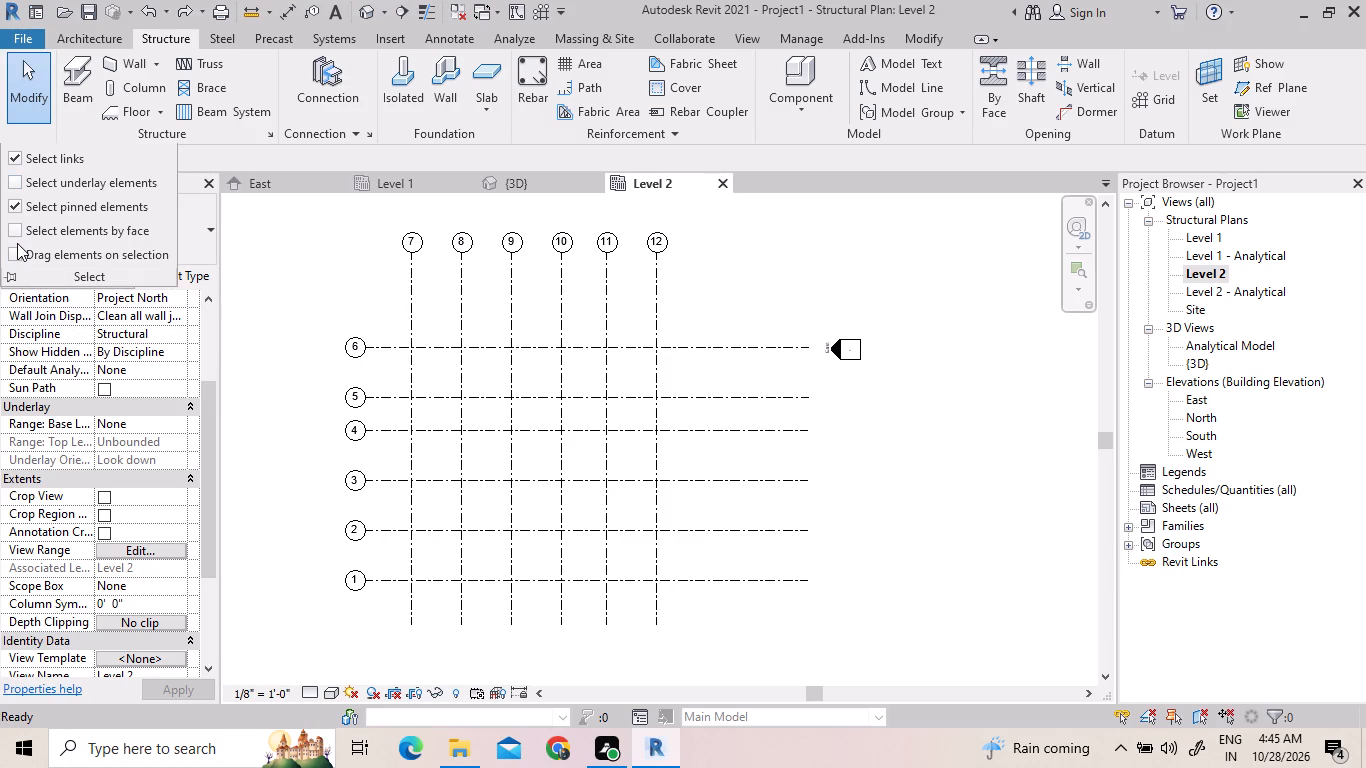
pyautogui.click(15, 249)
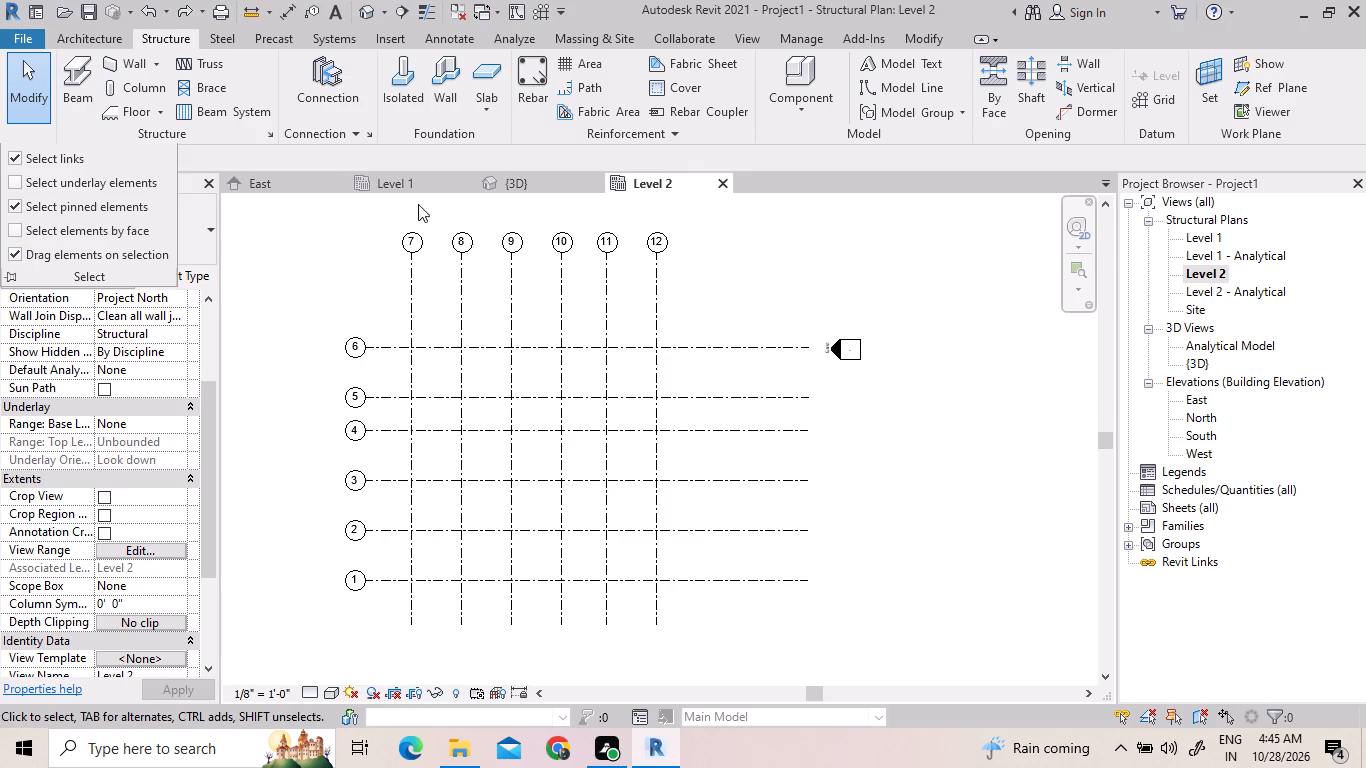
# Close the Level 2 structural plan view and return to the Level 1 plan.
pyautogui.click(403, 183)
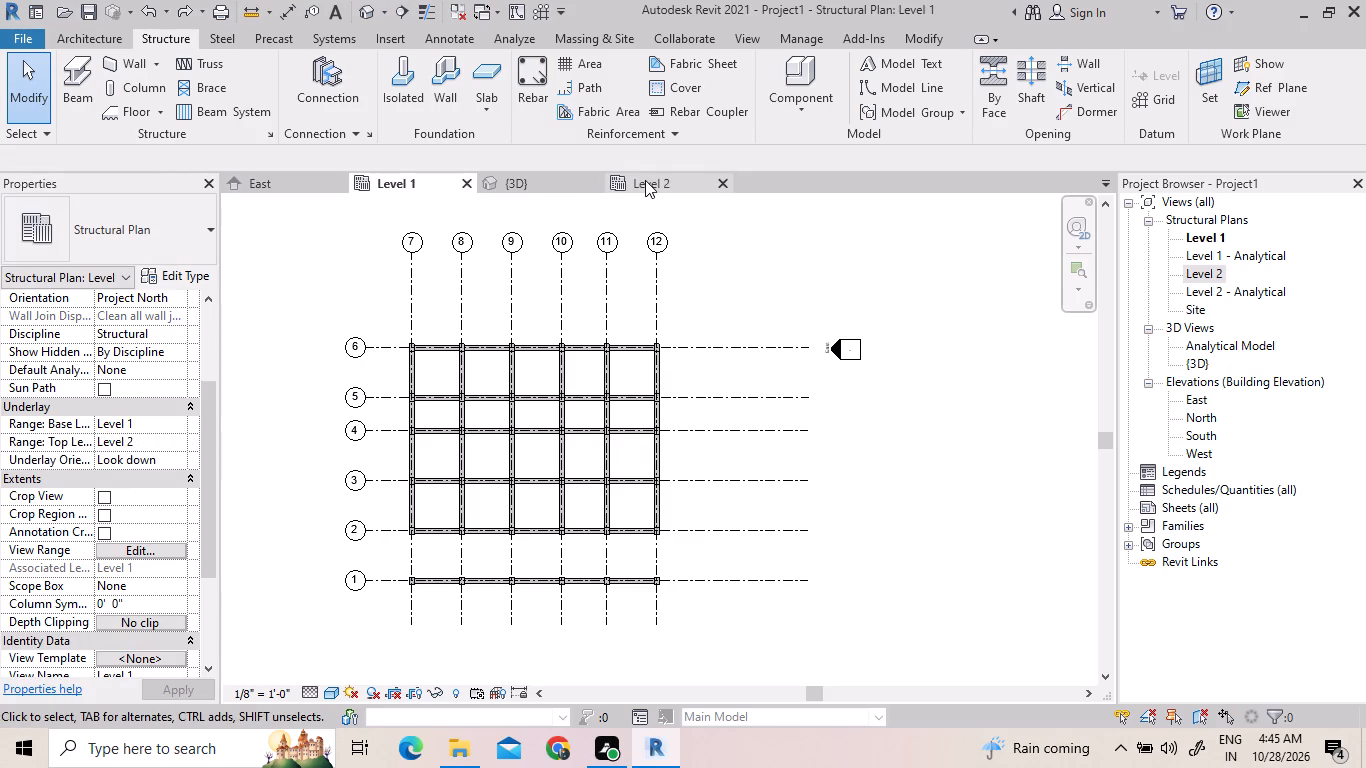
pyautogui.click(645, 182)
pyautogui.click(725, 189)
# Set the Level 1 plan's underlay range to base level Level 1 and top level Unbounded.
pyautogui.click(131, 281)
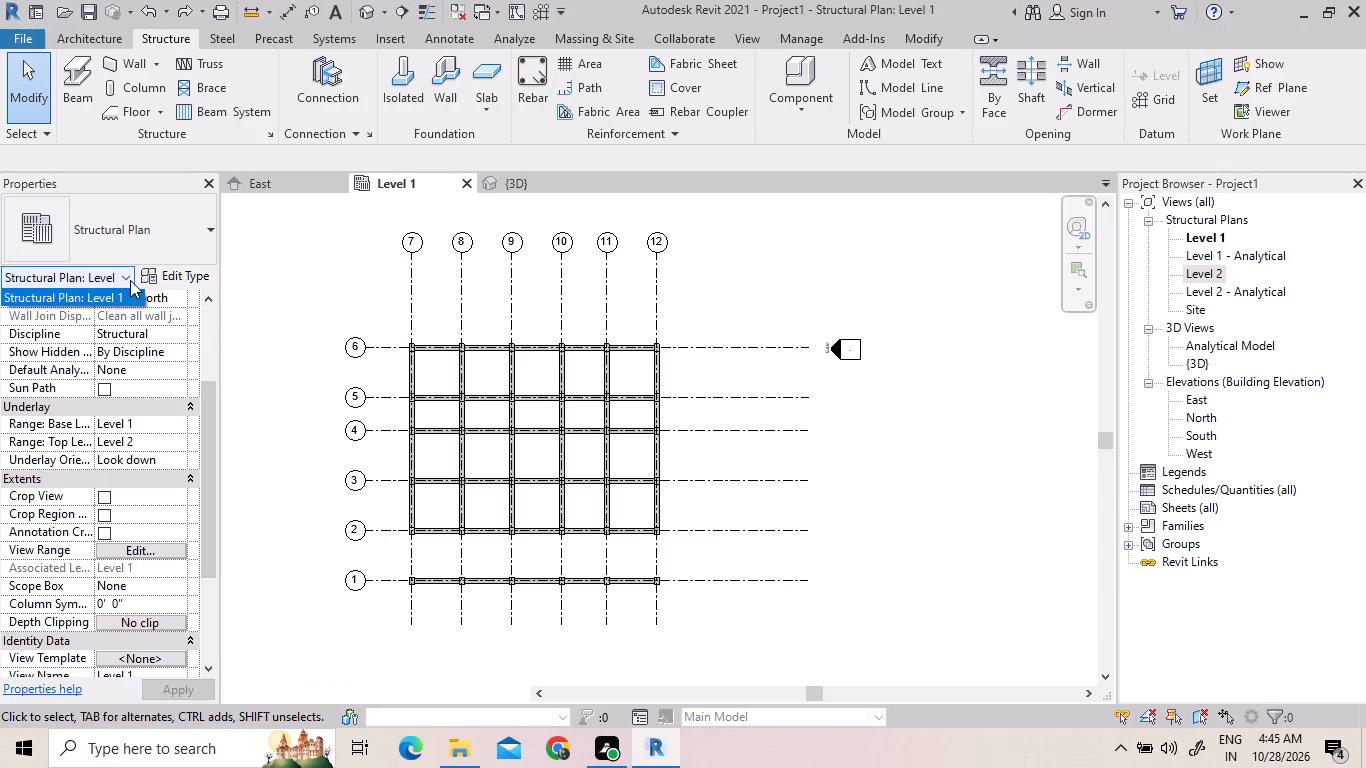
pyautogui.click(130, 280)
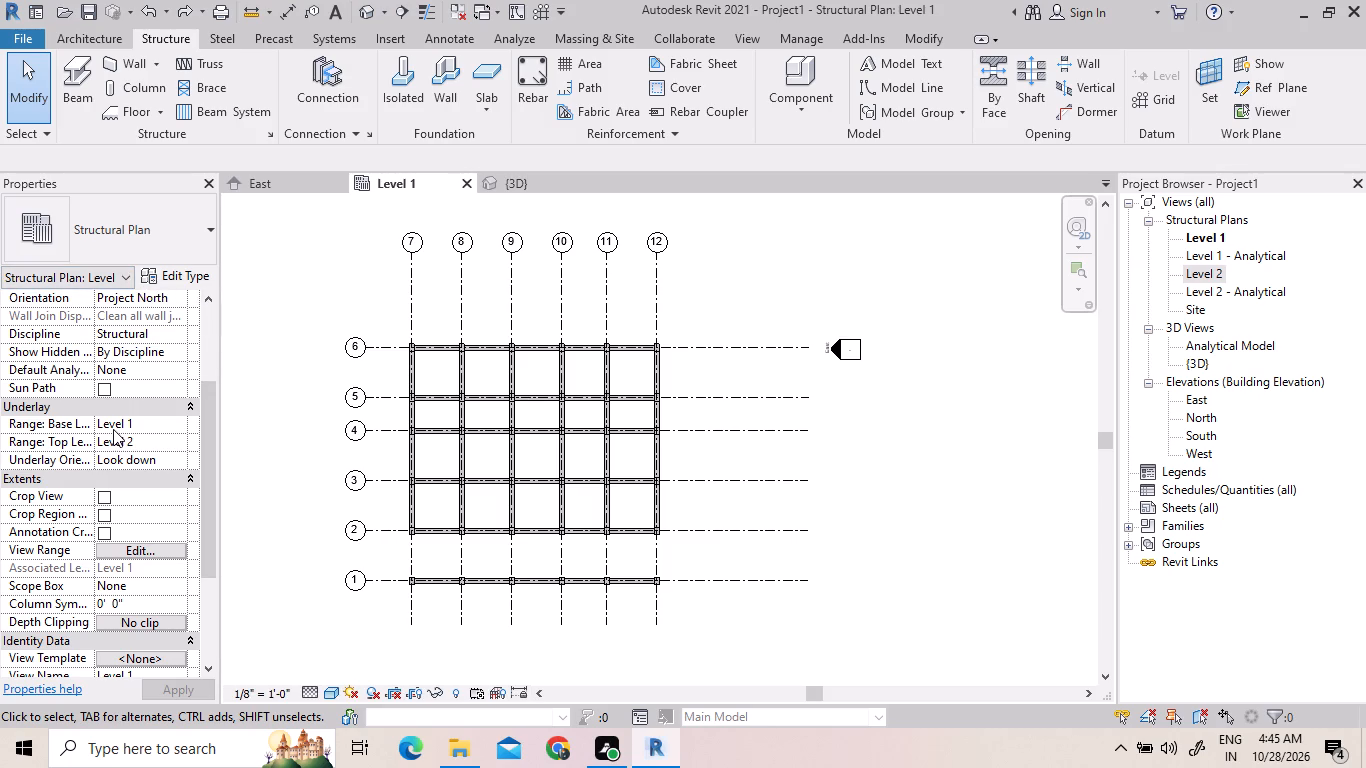
pyautogui.click(113, 429)
pyautogui.click(113, 429)
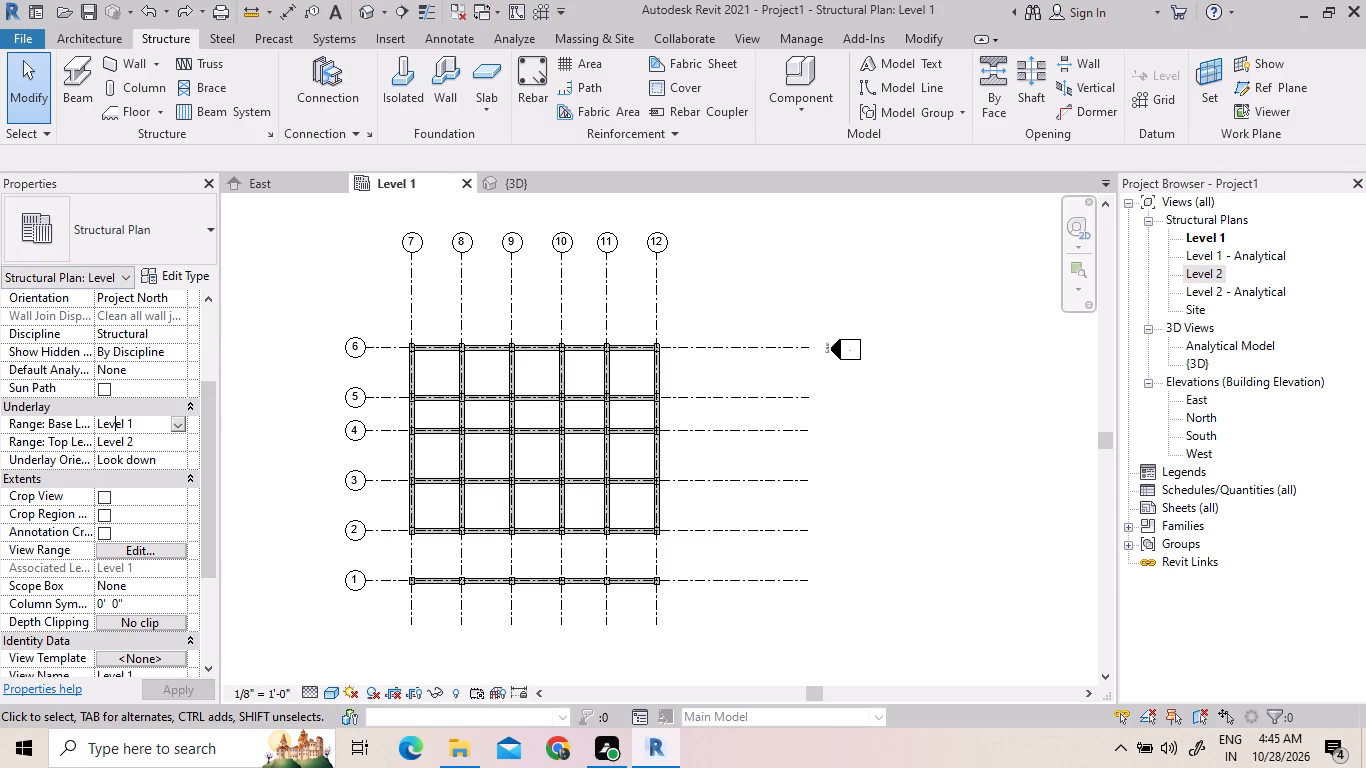
pyautogui.click(177, 425)
pyautogui.click(167, 449)
pyautogui.click(166, 433)
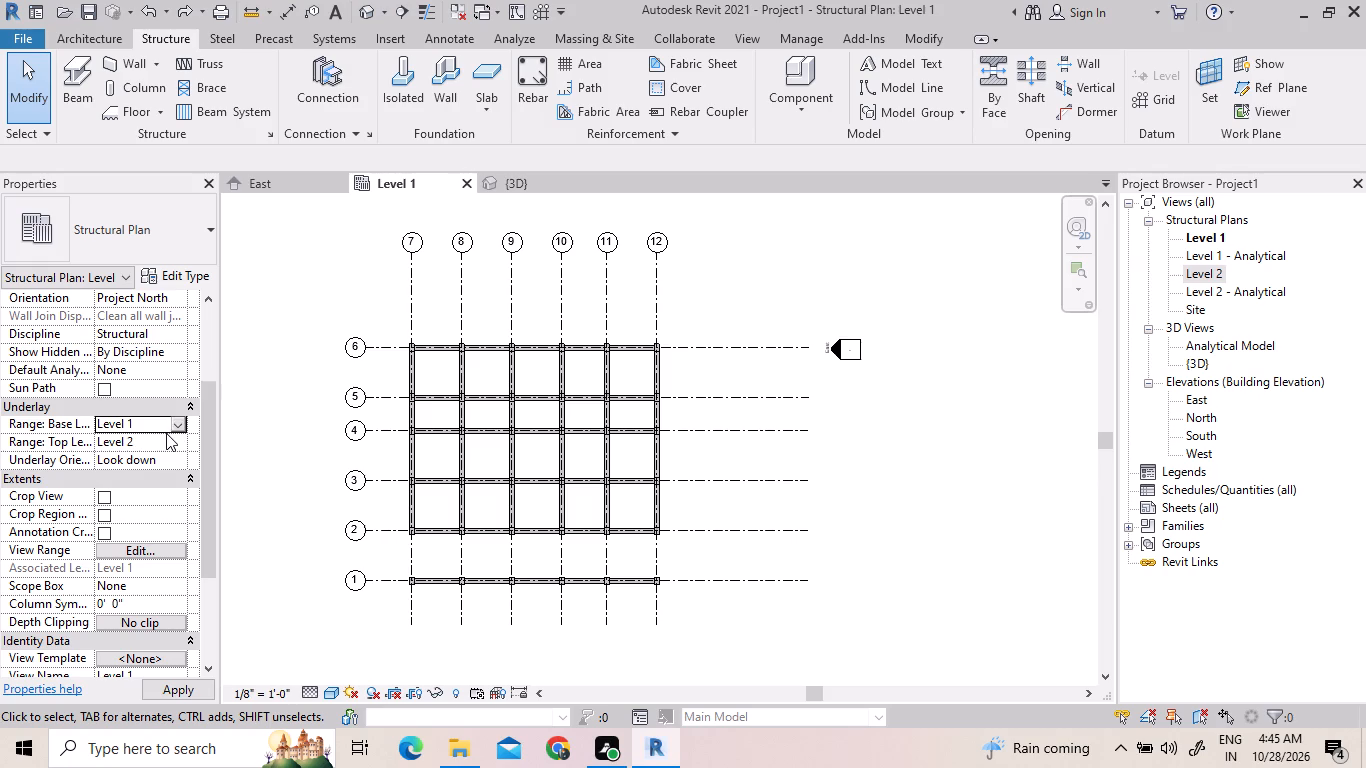
pyautogui.click(167, 442)
pyautogui.click(176, 444)
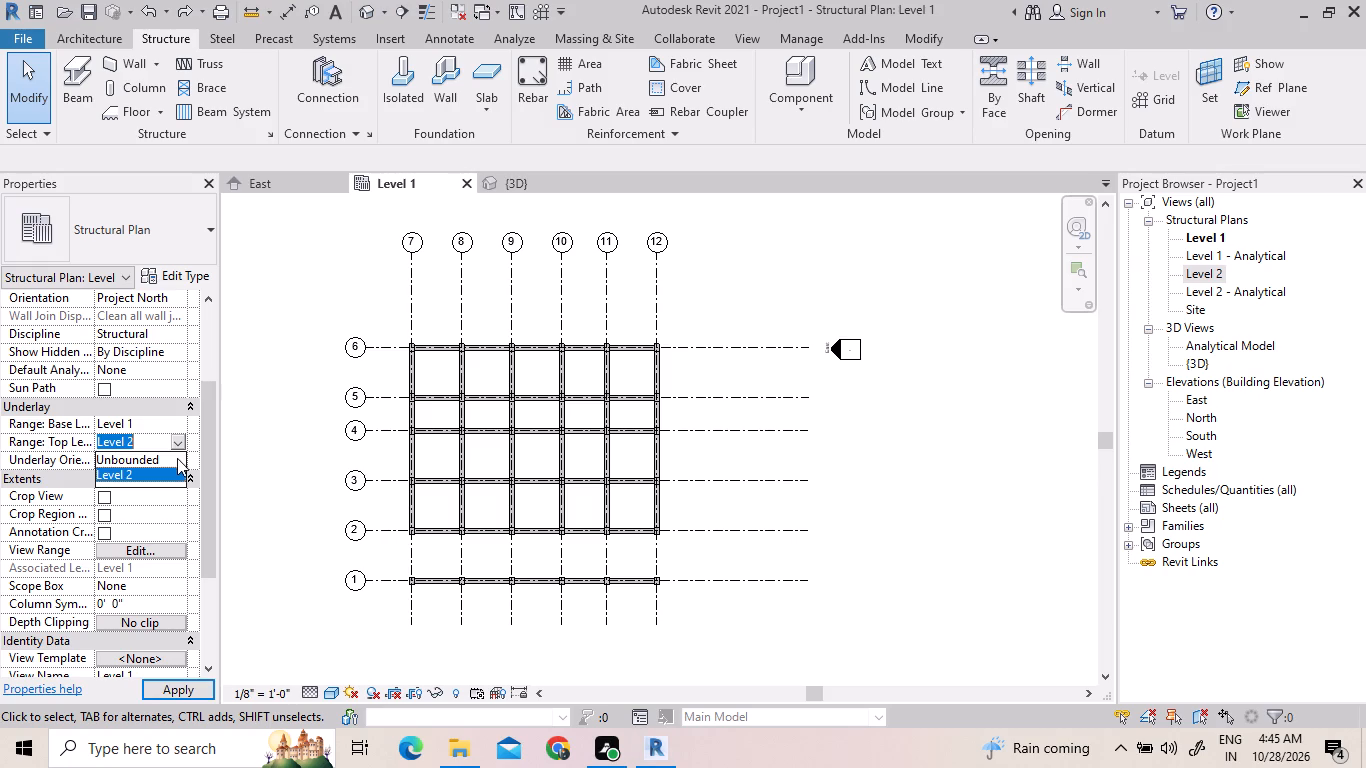
pyautogui.click(174, 465)
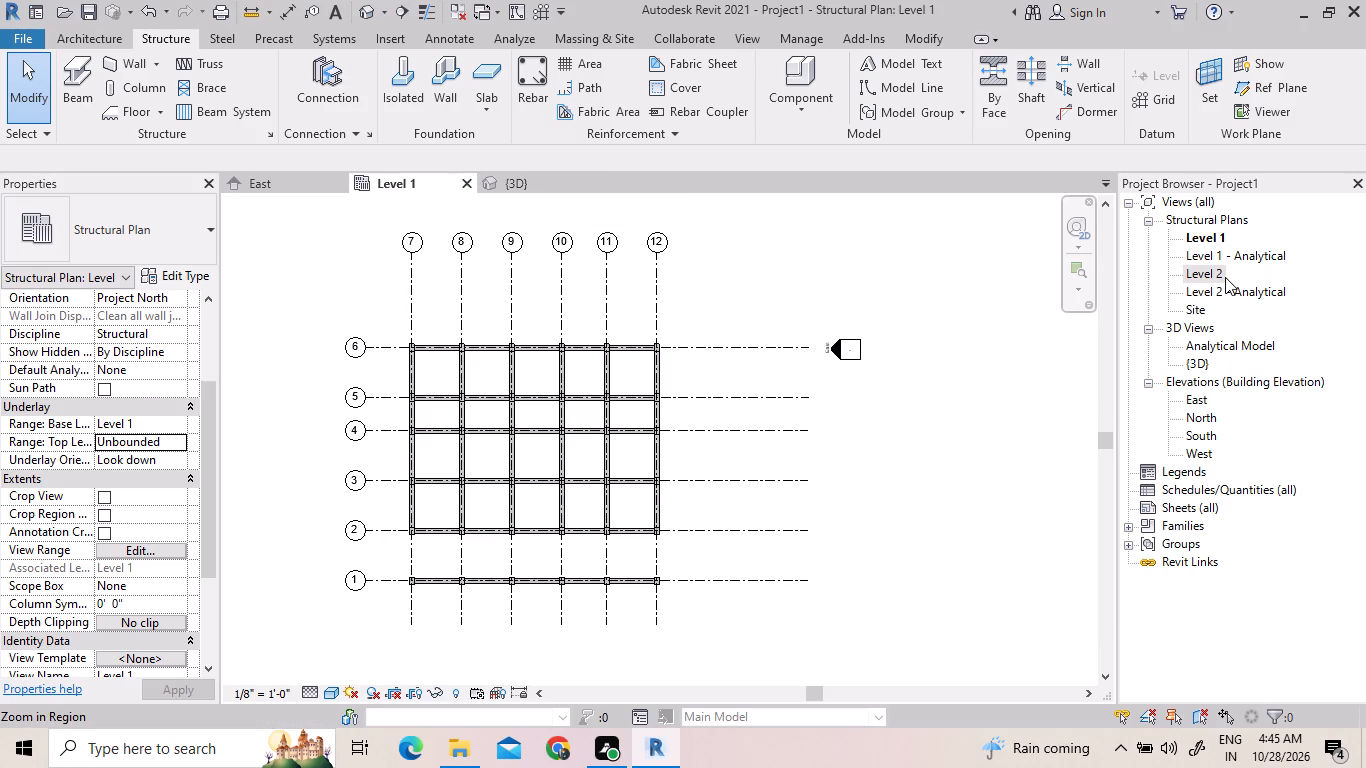
# Switch to the East elevation view.
pyautogui.click(306, 183)
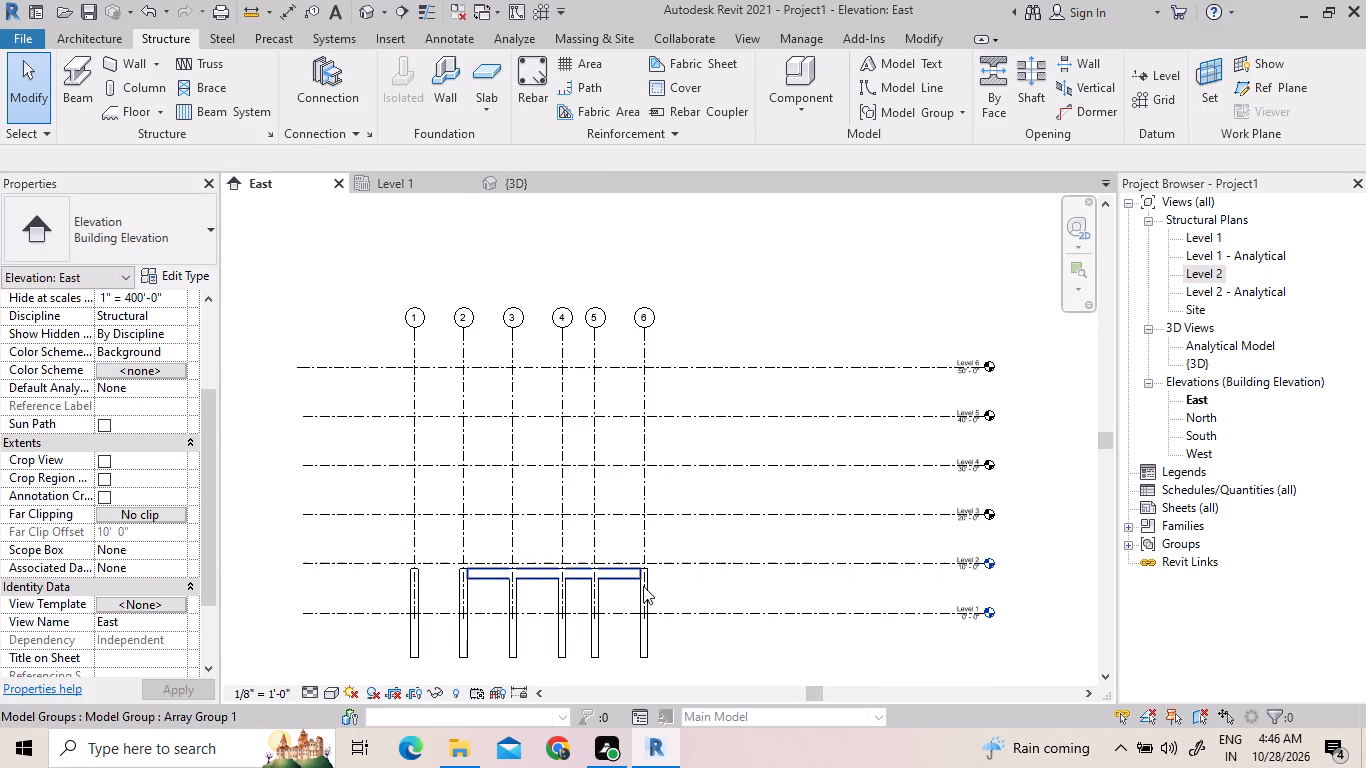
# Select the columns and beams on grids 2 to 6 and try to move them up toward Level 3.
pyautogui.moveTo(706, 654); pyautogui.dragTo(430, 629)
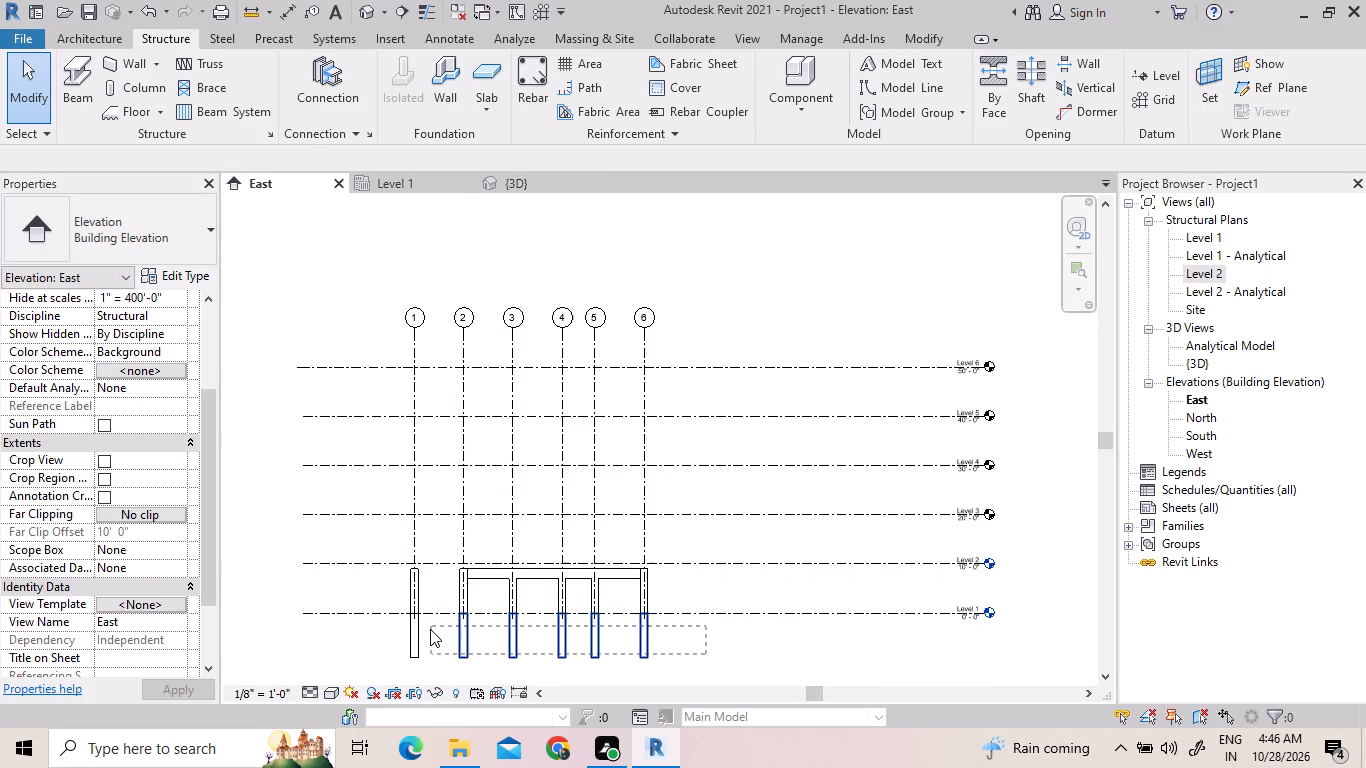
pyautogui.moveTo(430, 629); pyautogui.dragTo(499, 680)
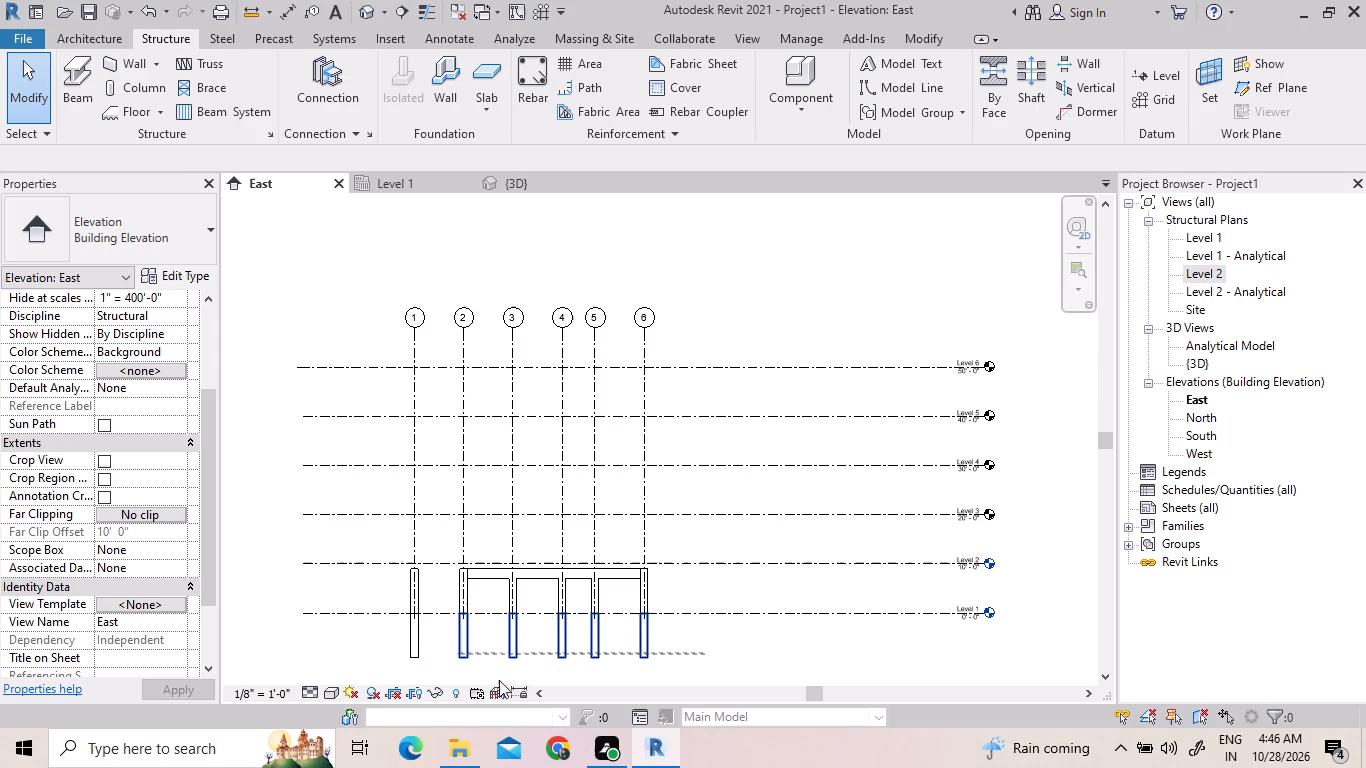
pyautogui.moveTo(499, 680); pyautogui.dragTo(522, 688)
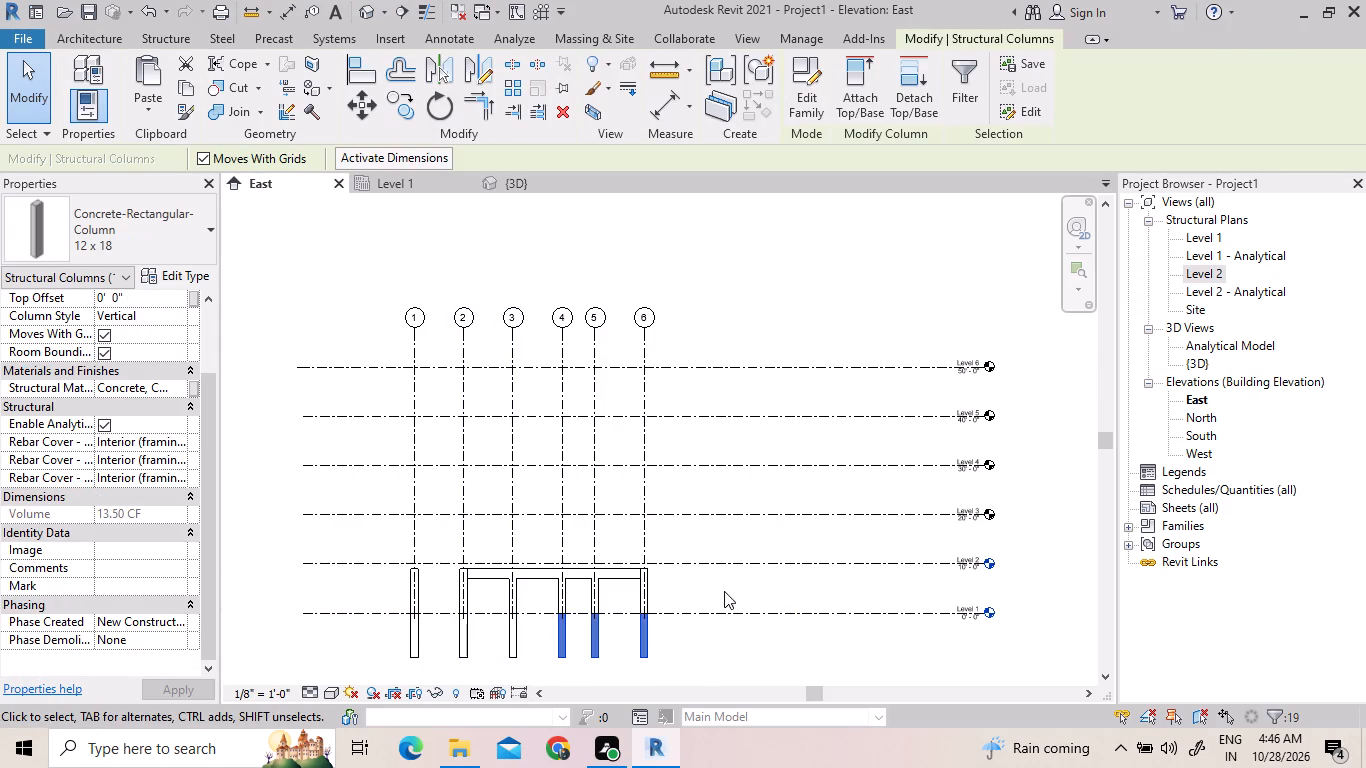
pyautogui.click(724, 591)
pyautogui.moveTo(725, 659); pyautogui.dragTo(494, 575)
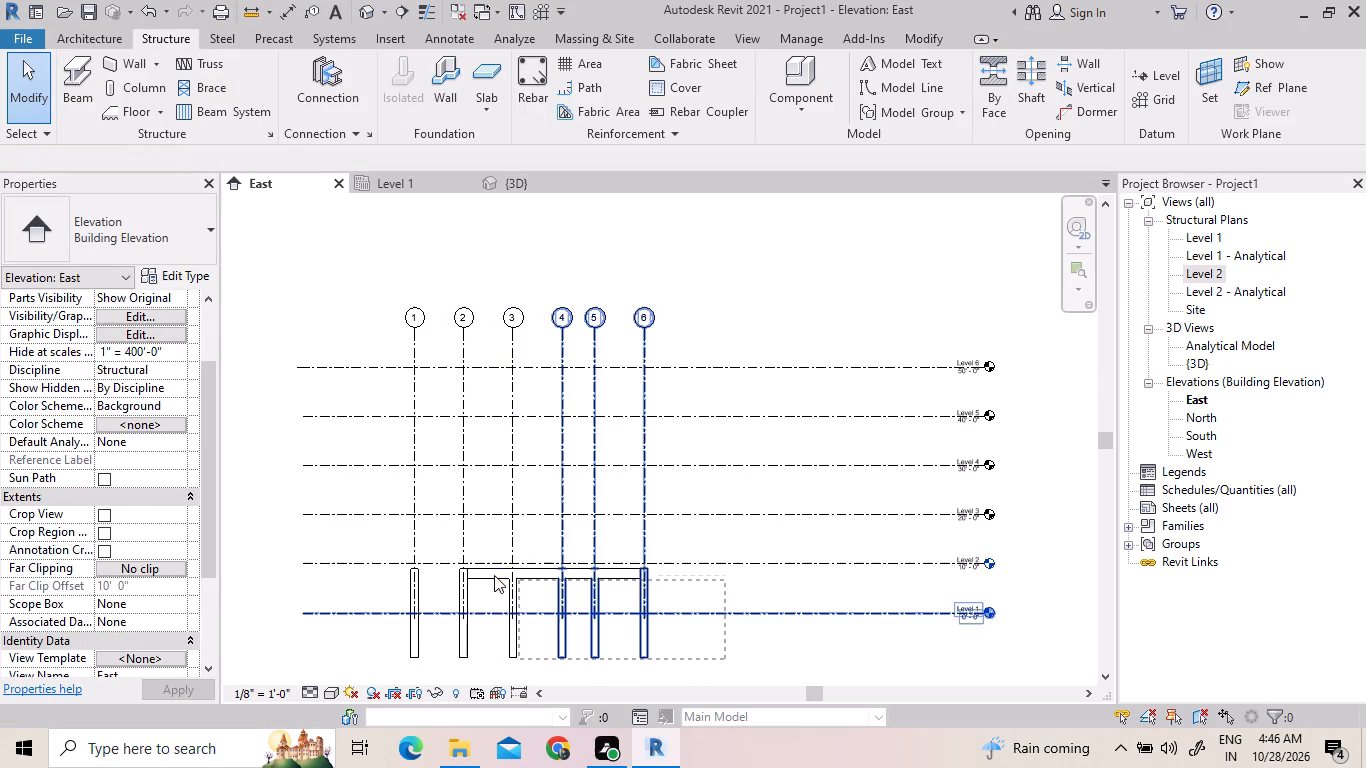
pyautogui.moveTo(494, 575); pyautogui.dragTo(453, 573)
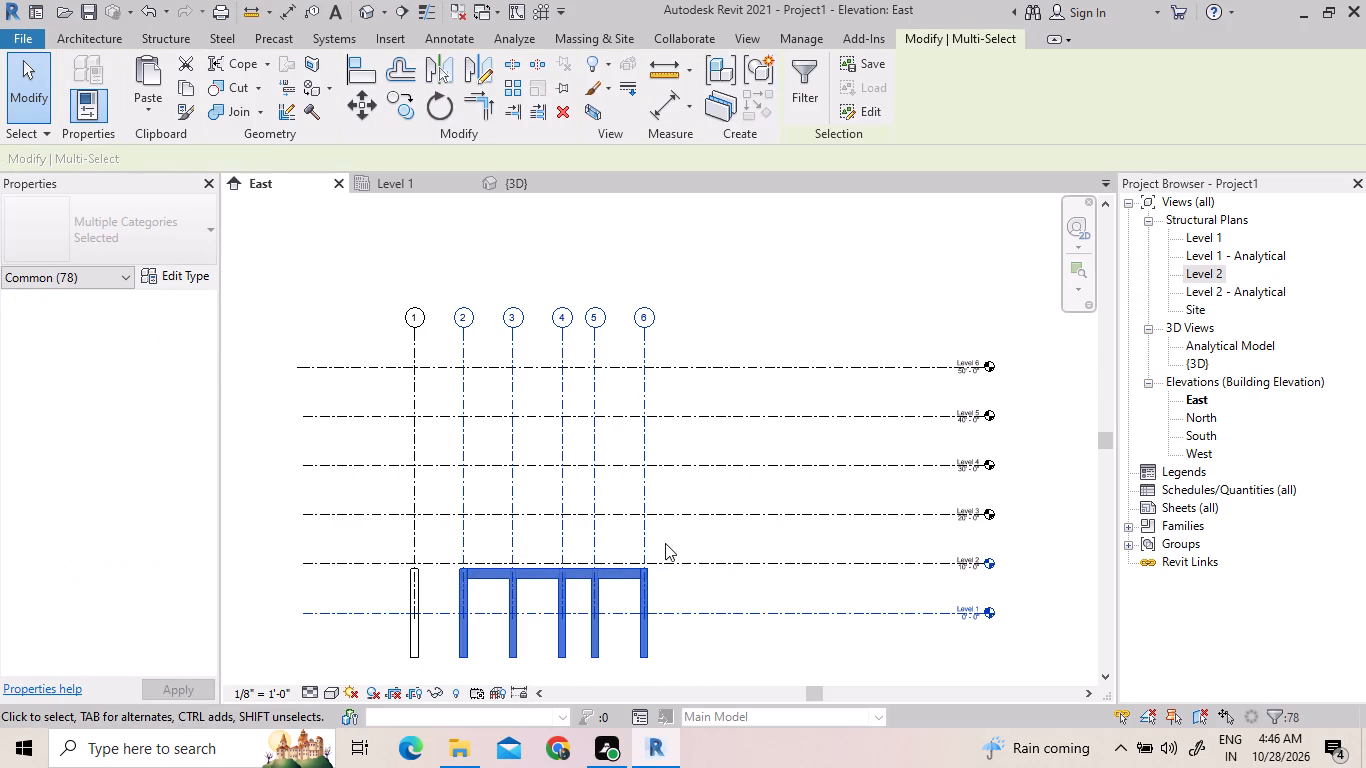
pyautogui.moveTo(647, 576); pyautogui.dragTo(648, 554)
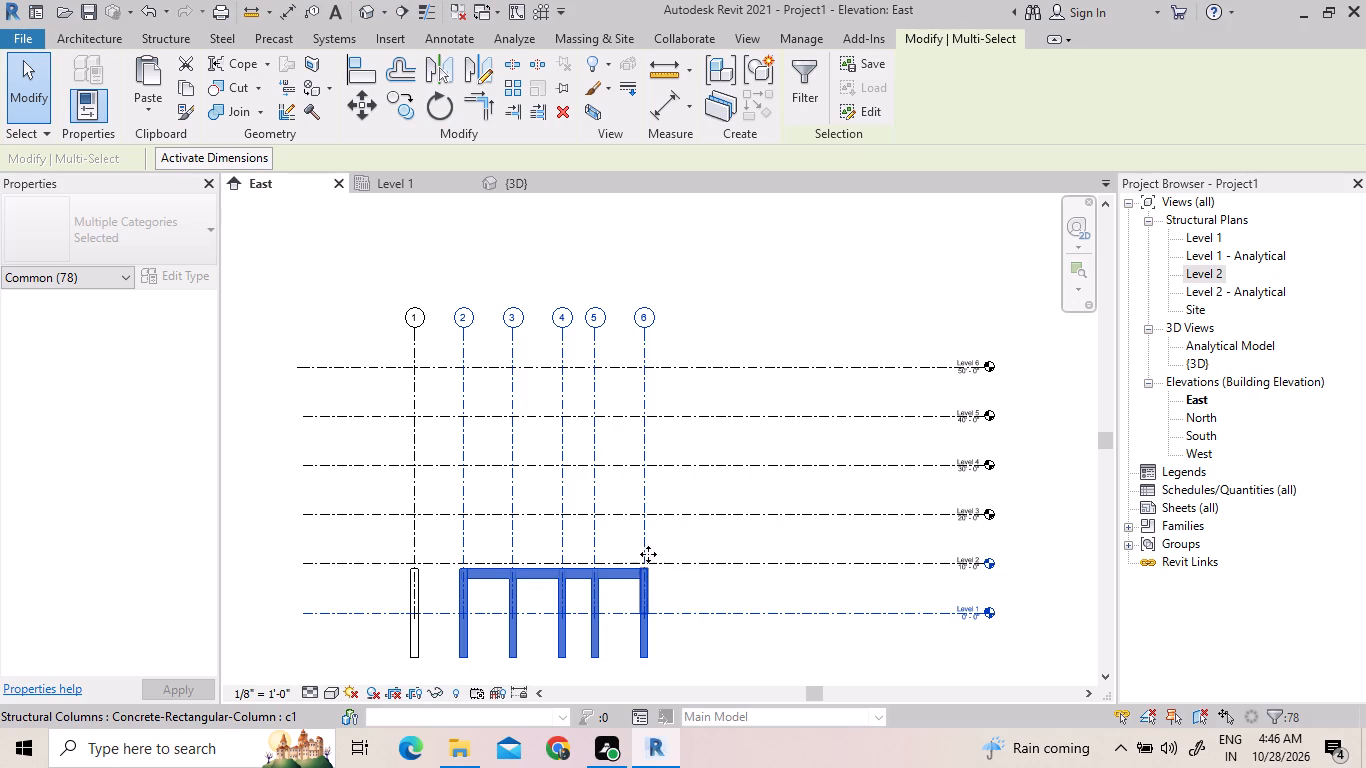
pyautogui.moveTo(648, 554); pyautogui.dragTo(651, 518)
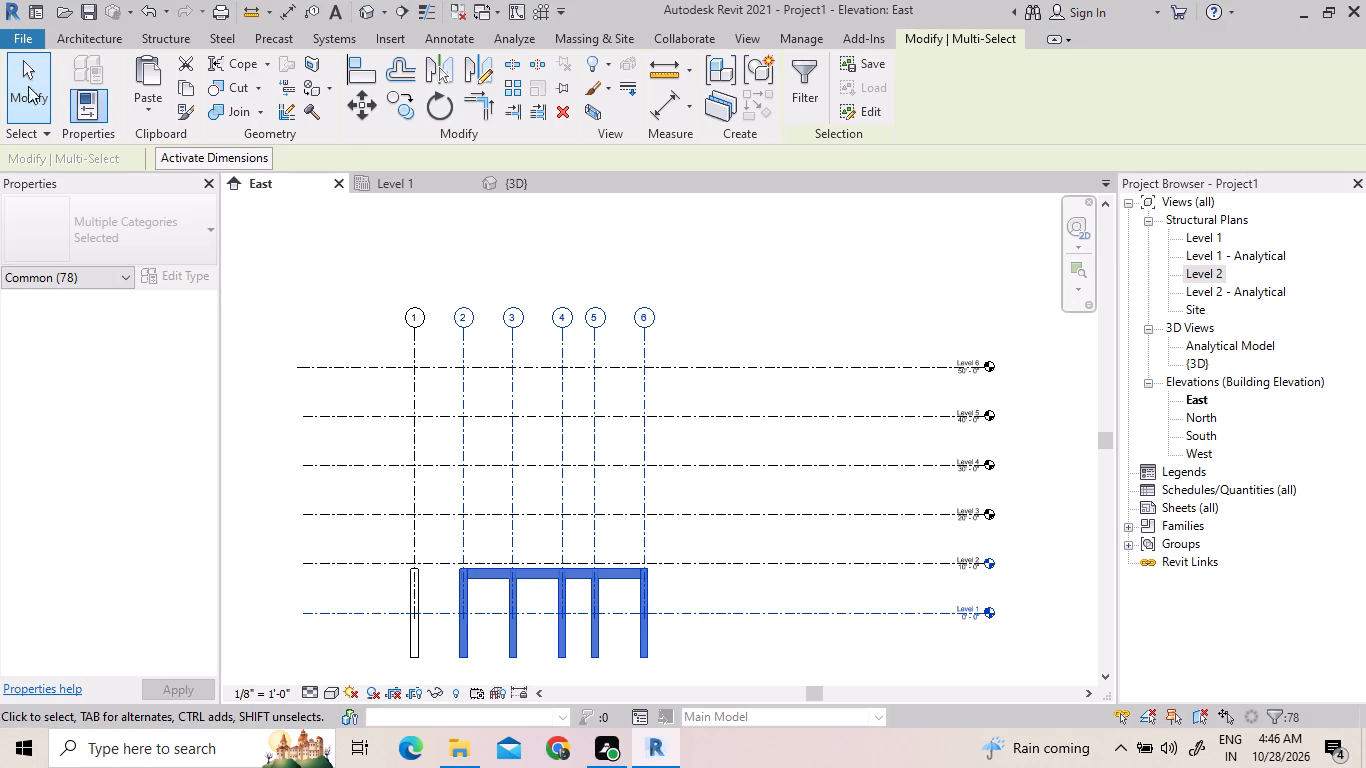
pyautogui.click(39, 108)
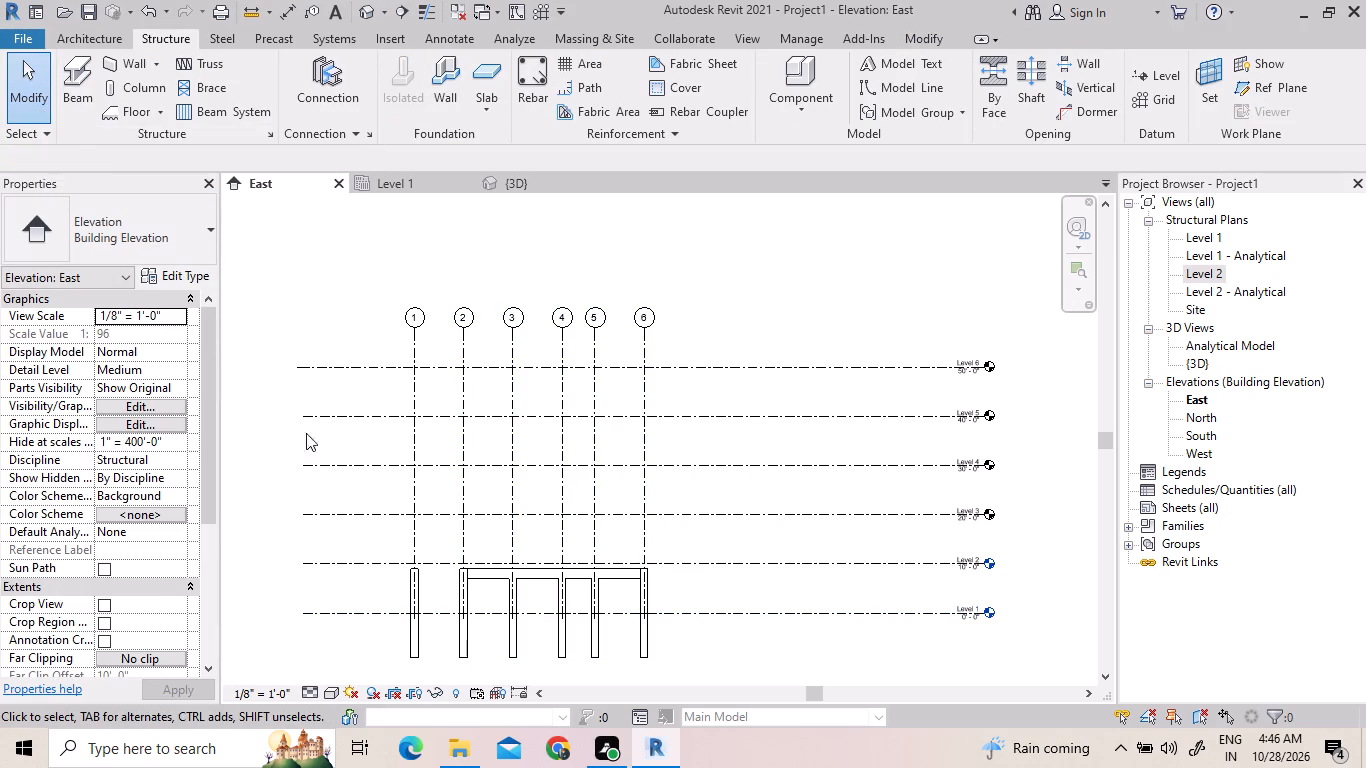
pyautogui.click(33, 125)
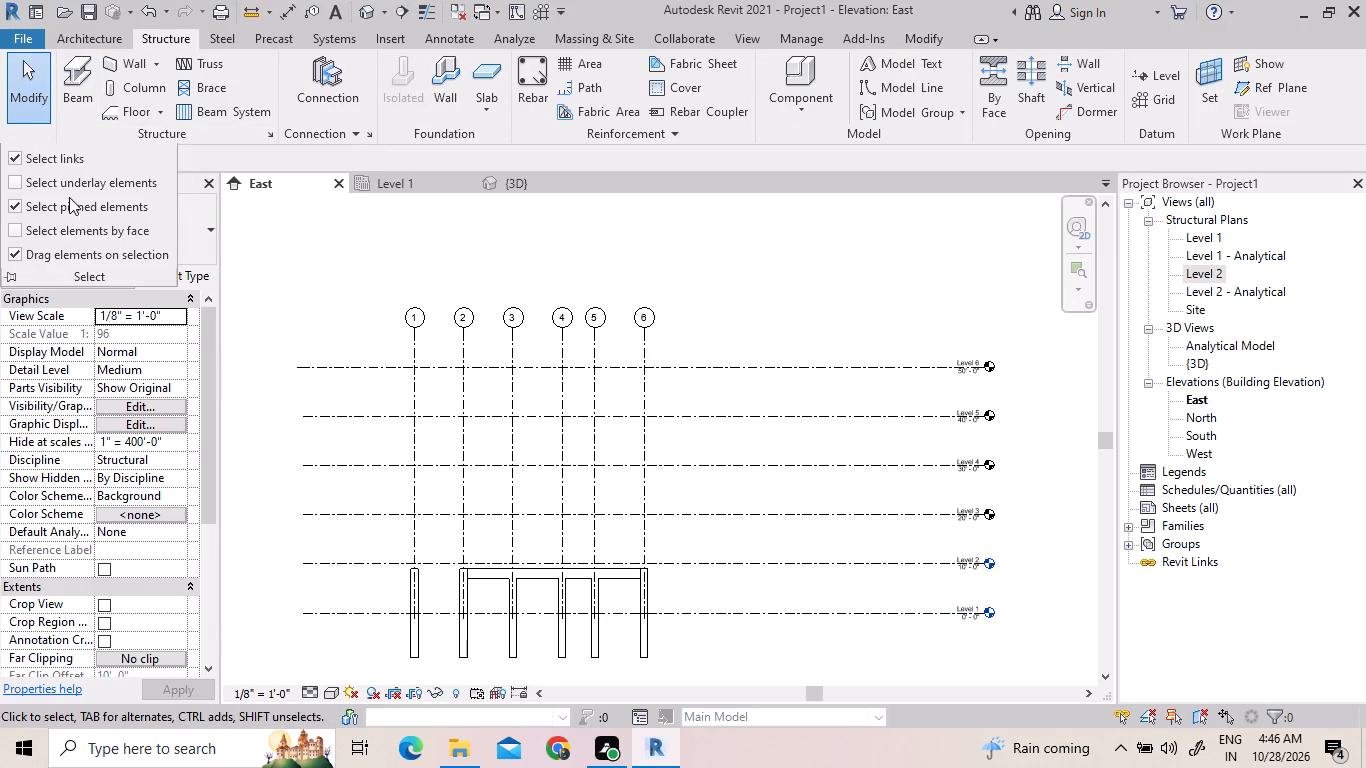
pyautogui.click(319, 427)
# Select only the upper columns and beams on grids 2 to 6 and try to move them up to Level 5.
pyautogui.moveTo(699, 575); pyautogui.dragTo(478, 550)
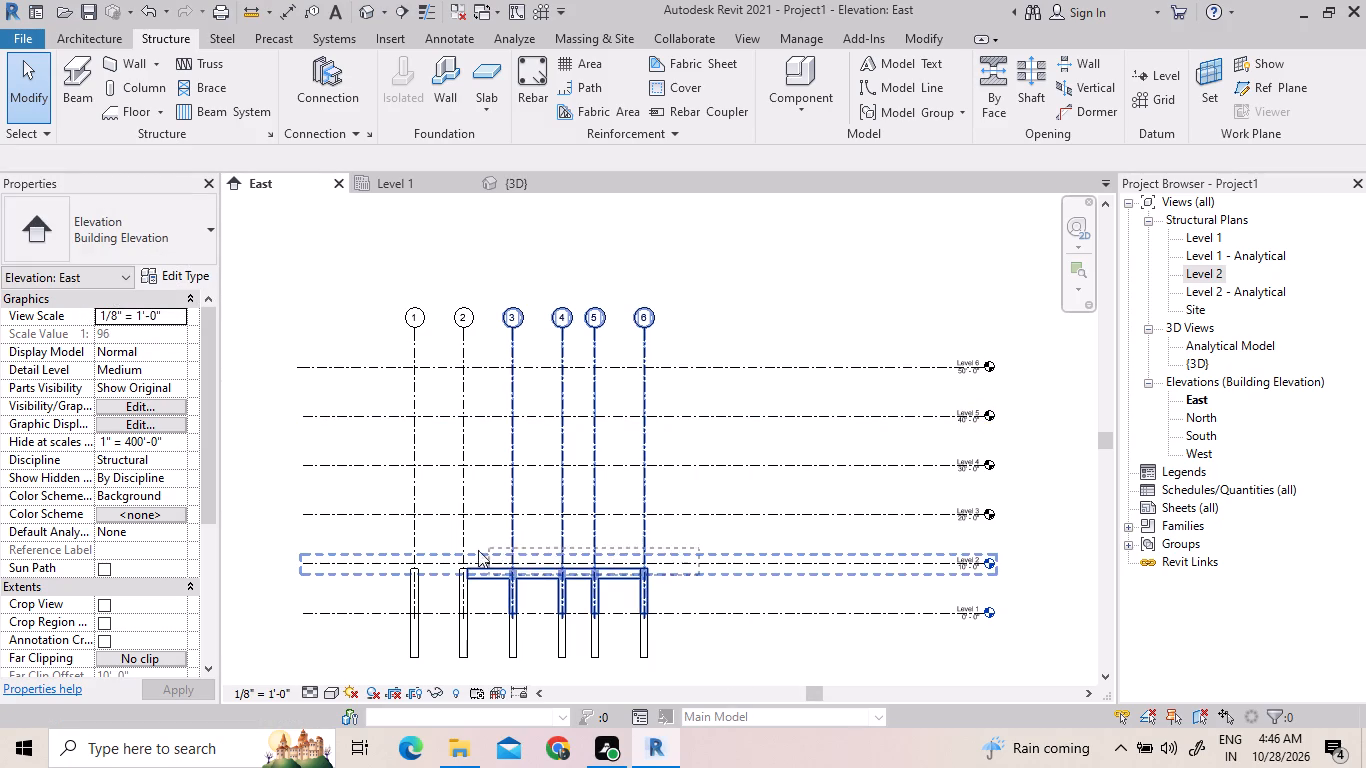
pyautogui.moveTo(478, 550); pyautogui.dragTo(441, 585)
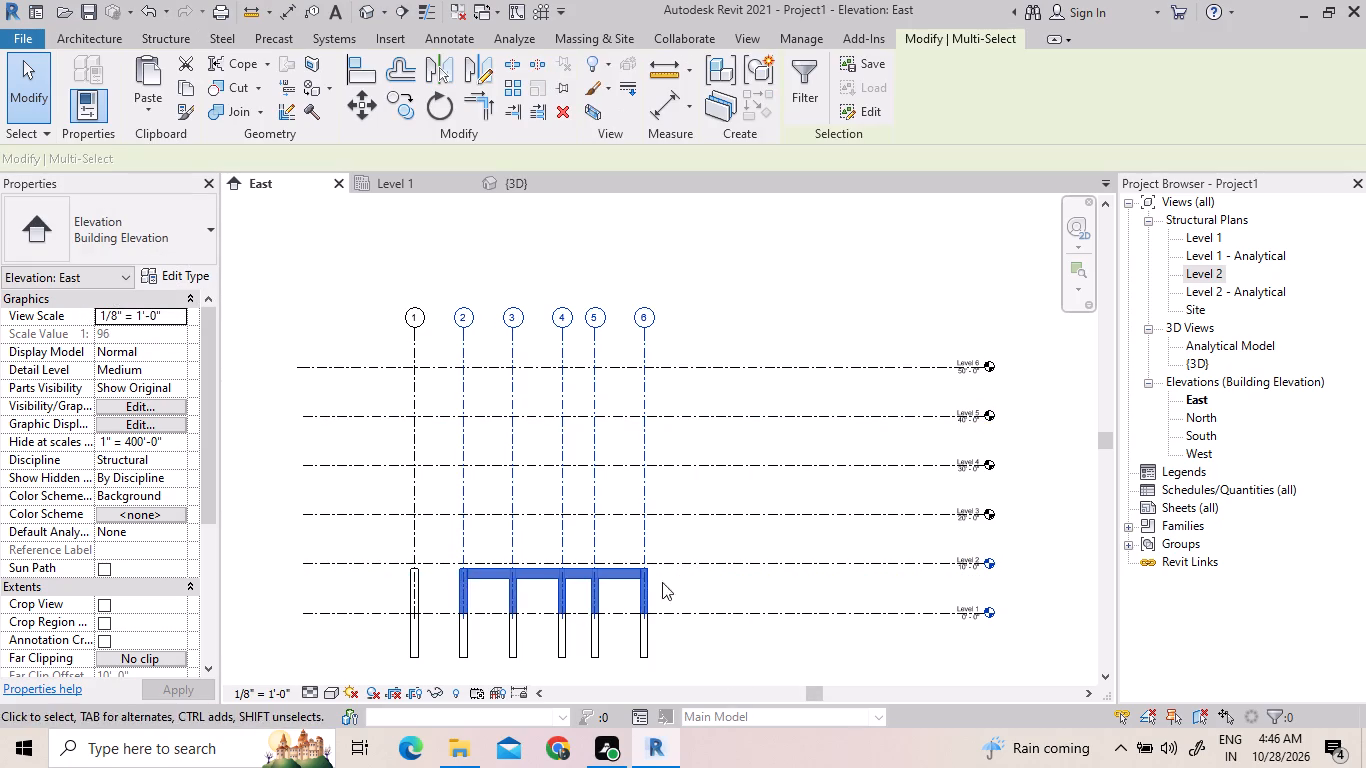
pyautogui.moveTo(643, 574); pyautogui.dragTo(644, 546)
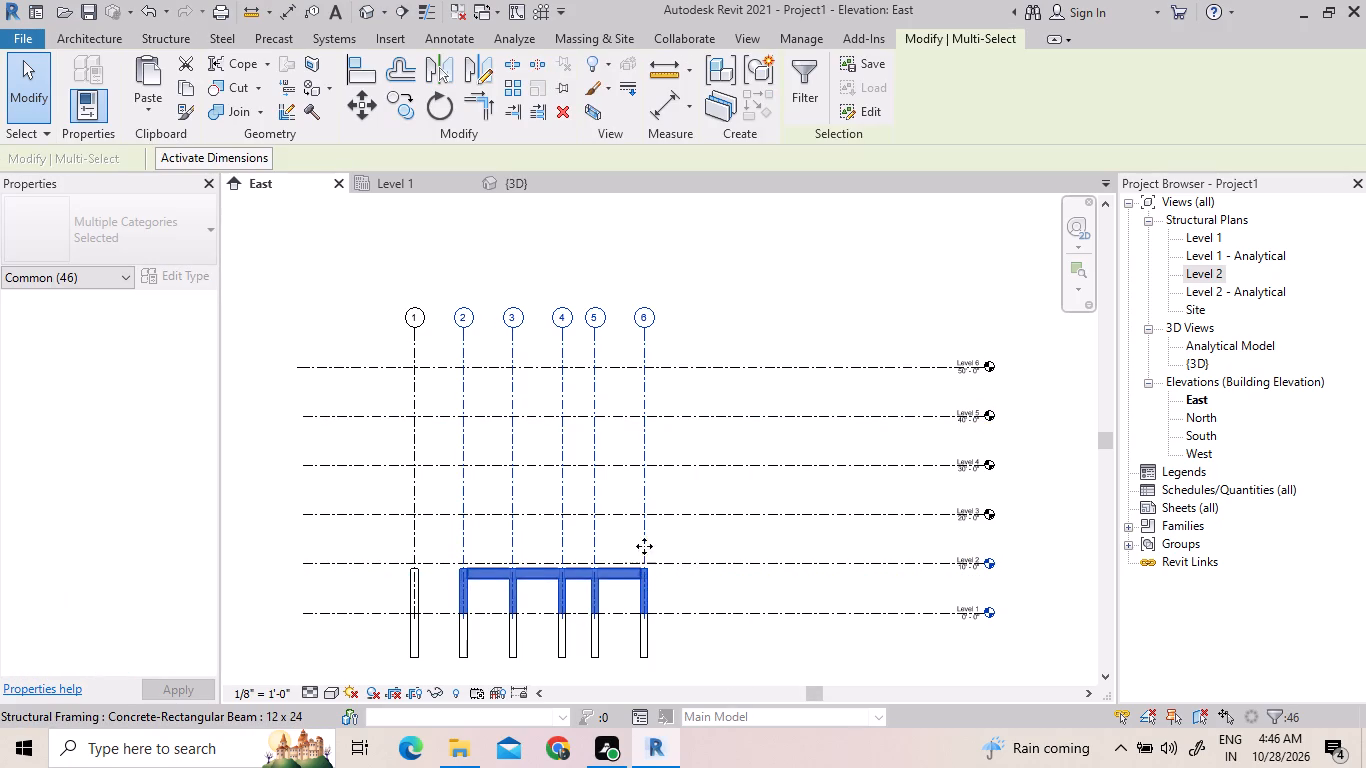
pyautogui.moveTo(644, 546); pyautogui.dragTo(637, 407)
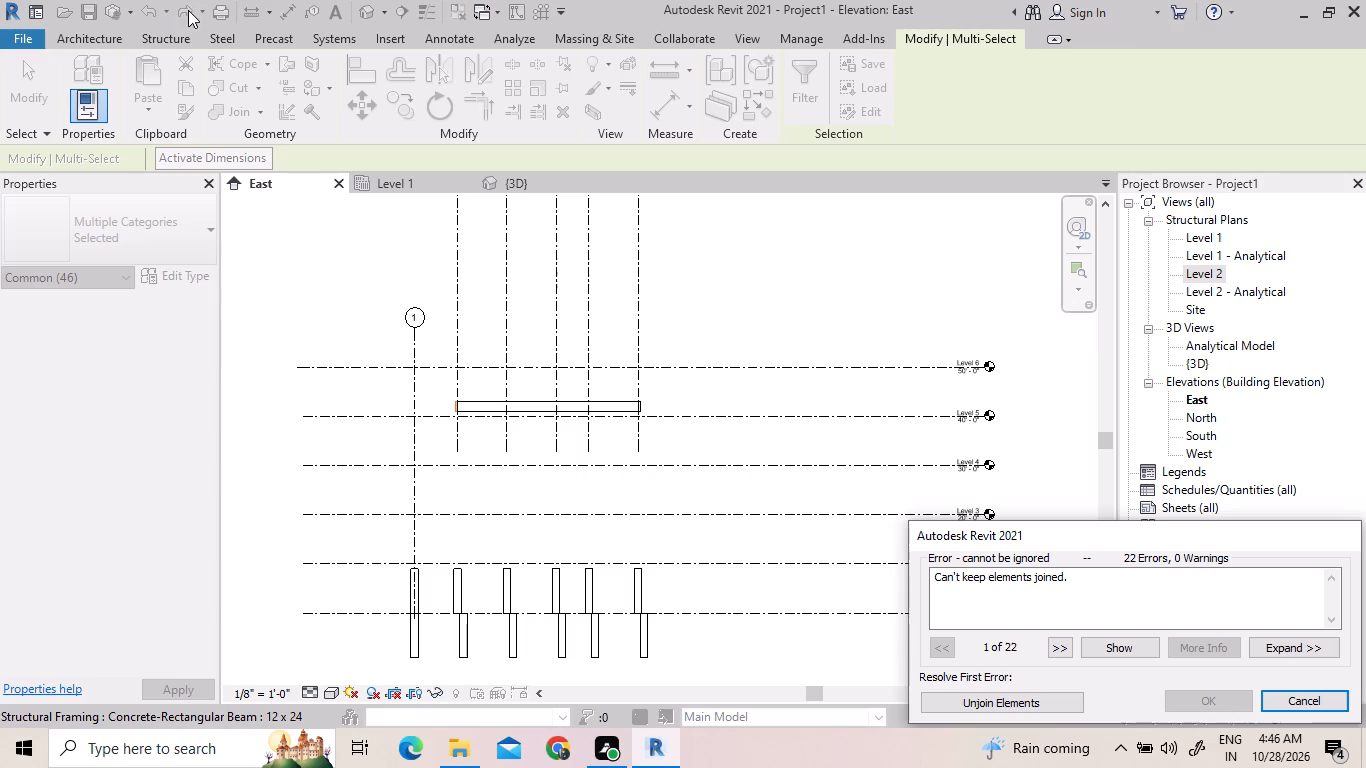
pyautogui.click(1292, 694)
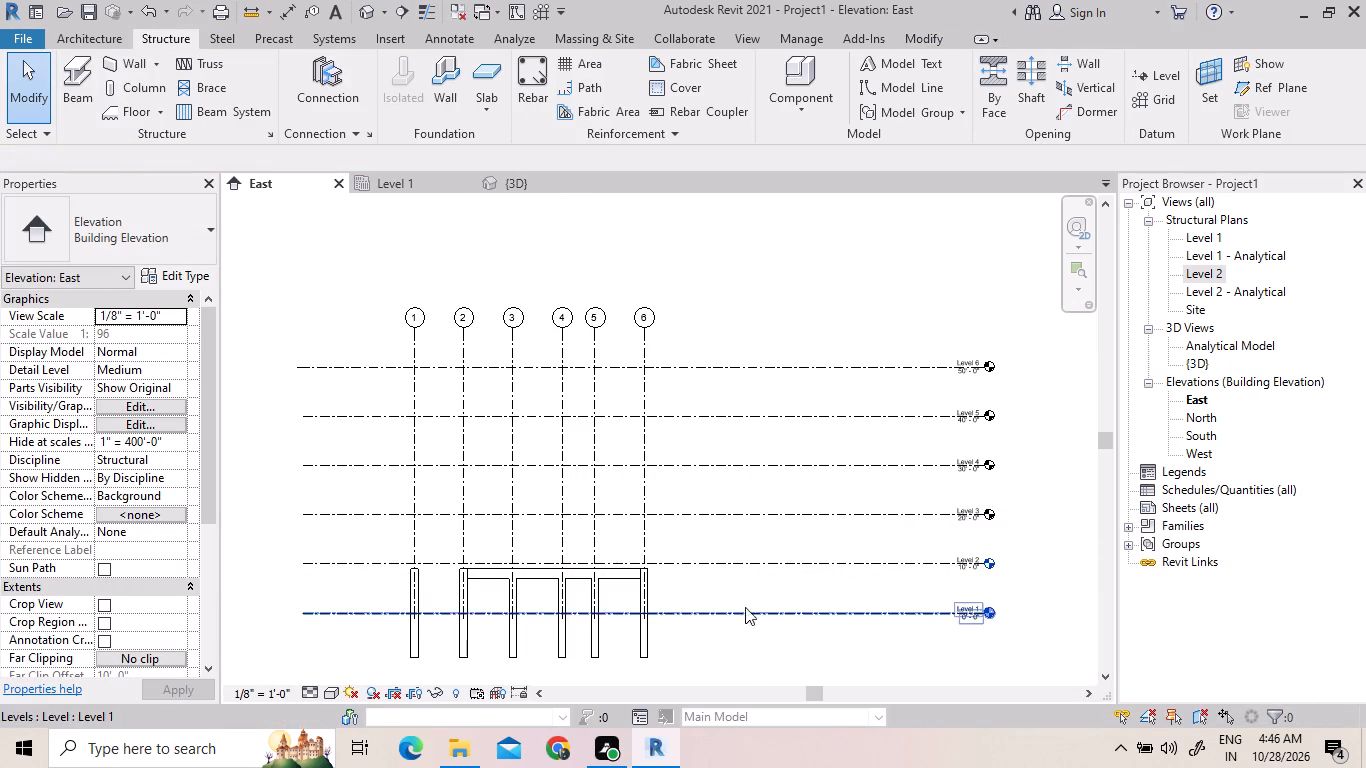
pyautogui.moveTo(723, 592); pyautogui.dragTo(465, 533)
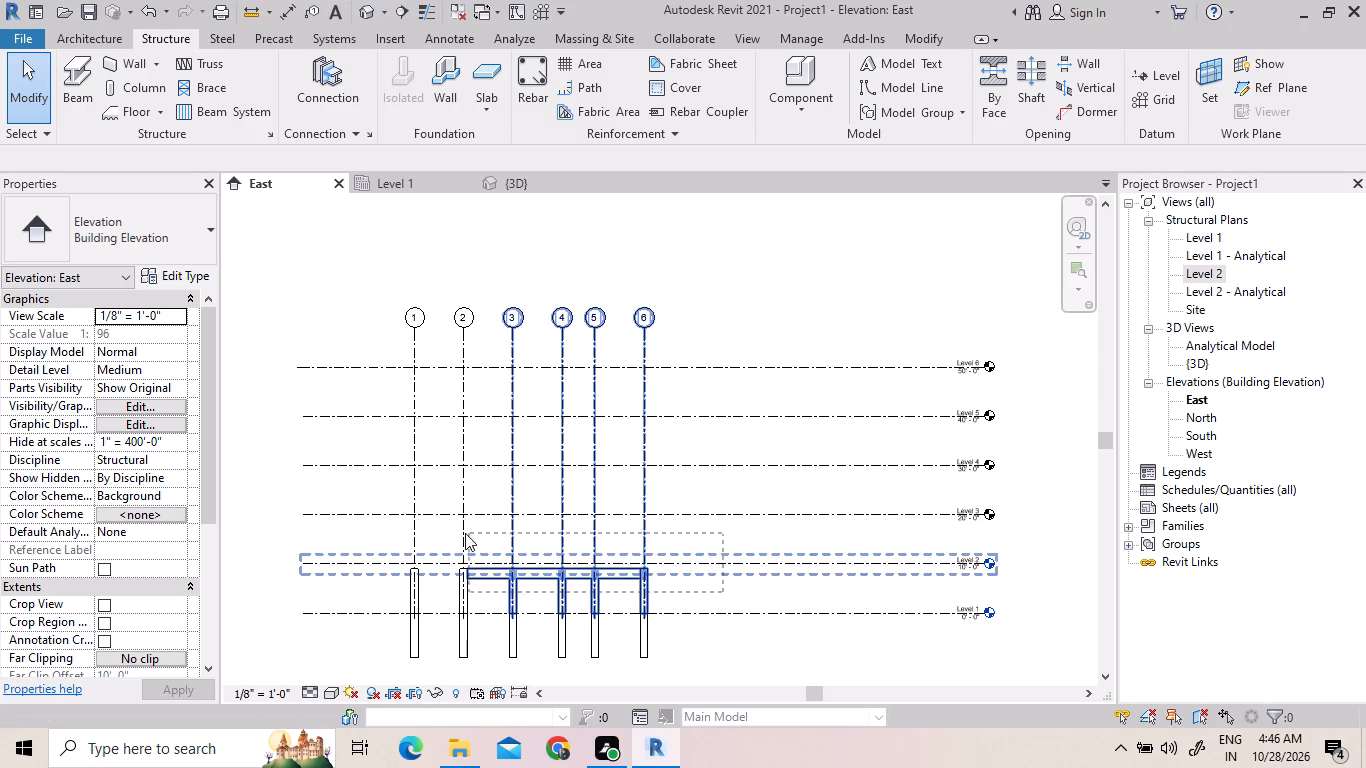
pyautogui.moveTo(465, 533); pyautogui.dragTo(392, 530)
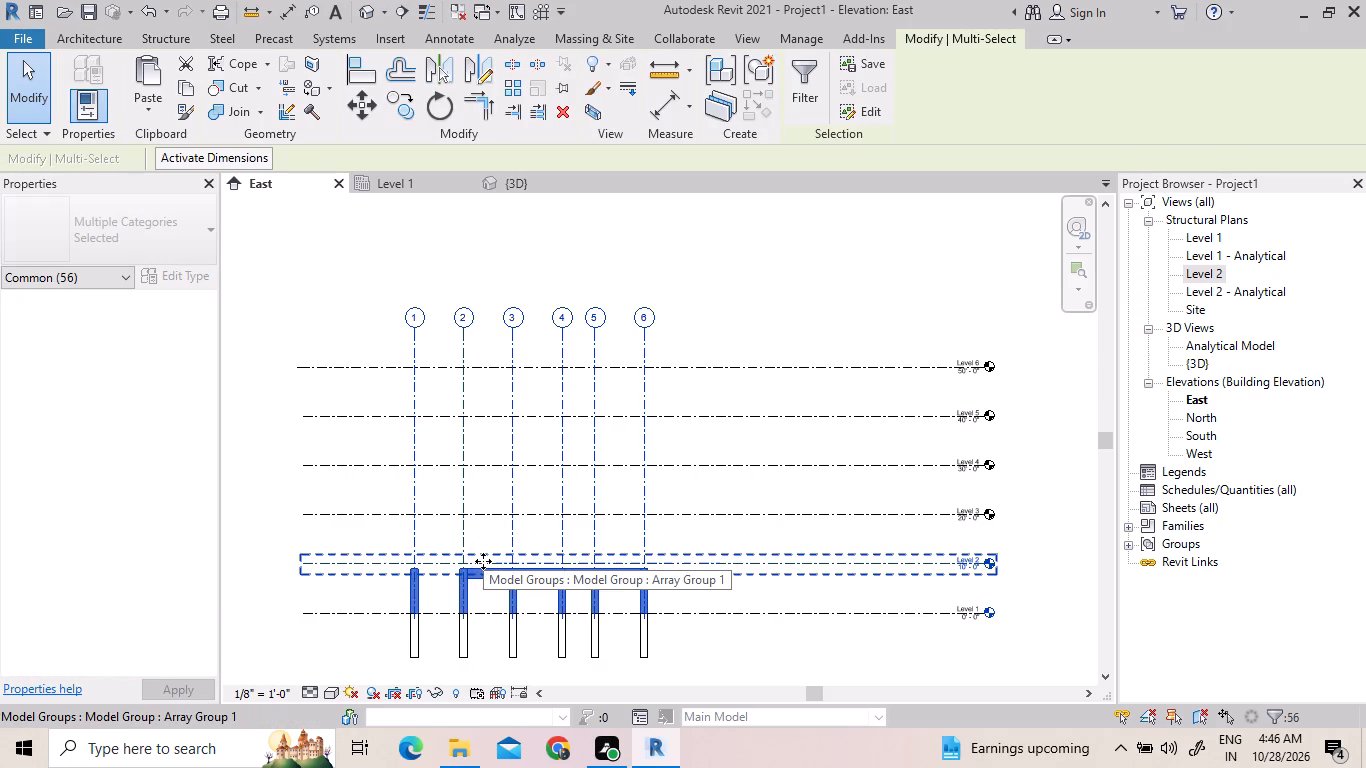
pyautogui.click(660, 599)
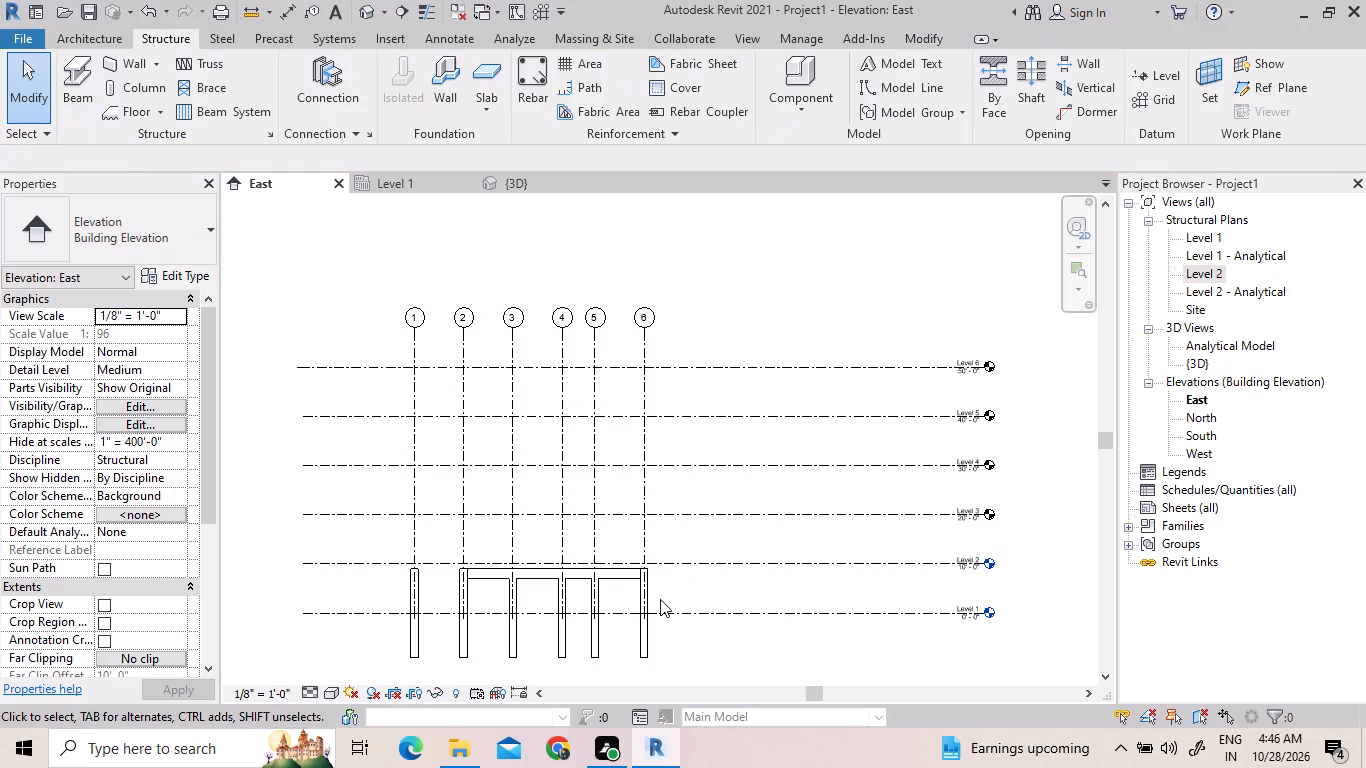
# Move the upper c1 column at grid 6 to 3' 0" outside grid 1.
pyautogui.moveTo(653, 593); pyautogui.dragTo(408, 292)
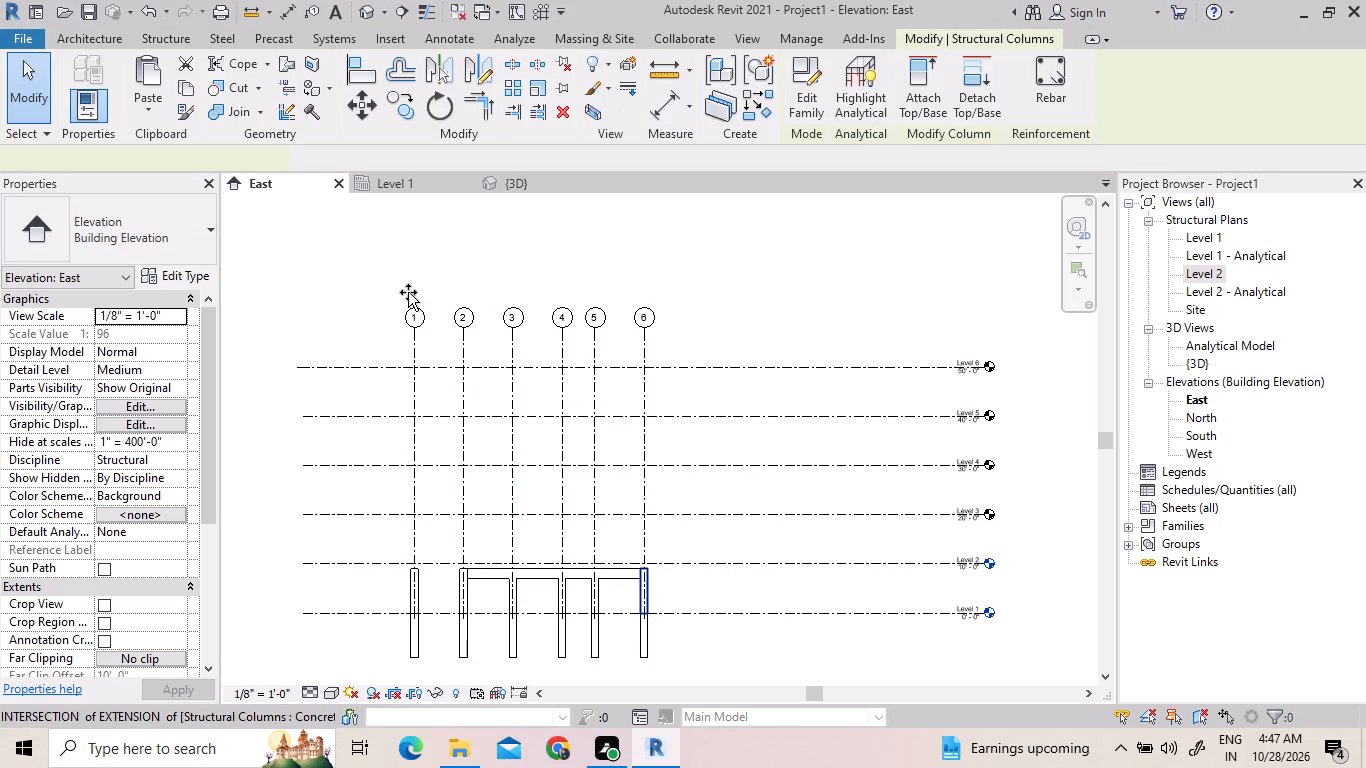
pyautogui.moveTo(408, 292); pyautogui.dragTo(408, 293)
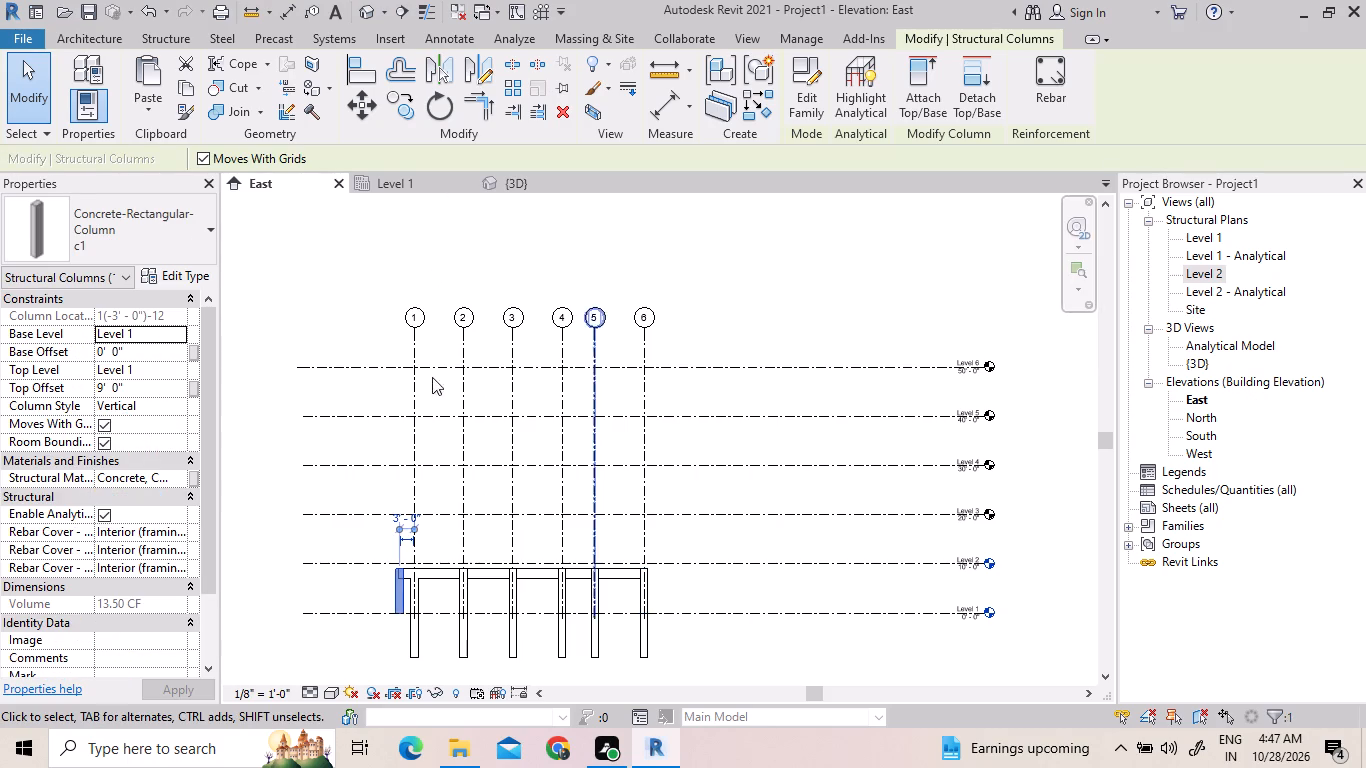
# Set the moved column's top level to Level 6 with a top offset of 0' 0".
pyautogui.click(127, 338)
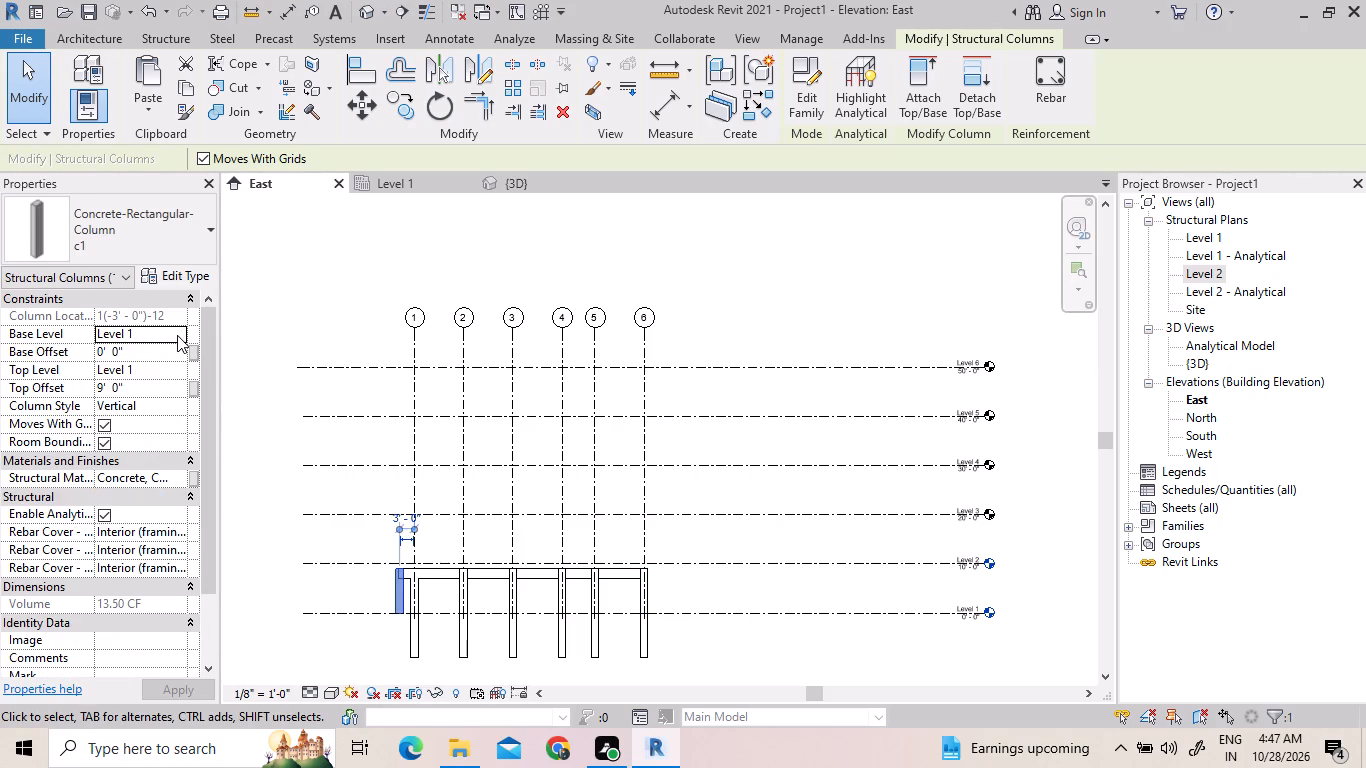
pyautogui.click(185, 367)
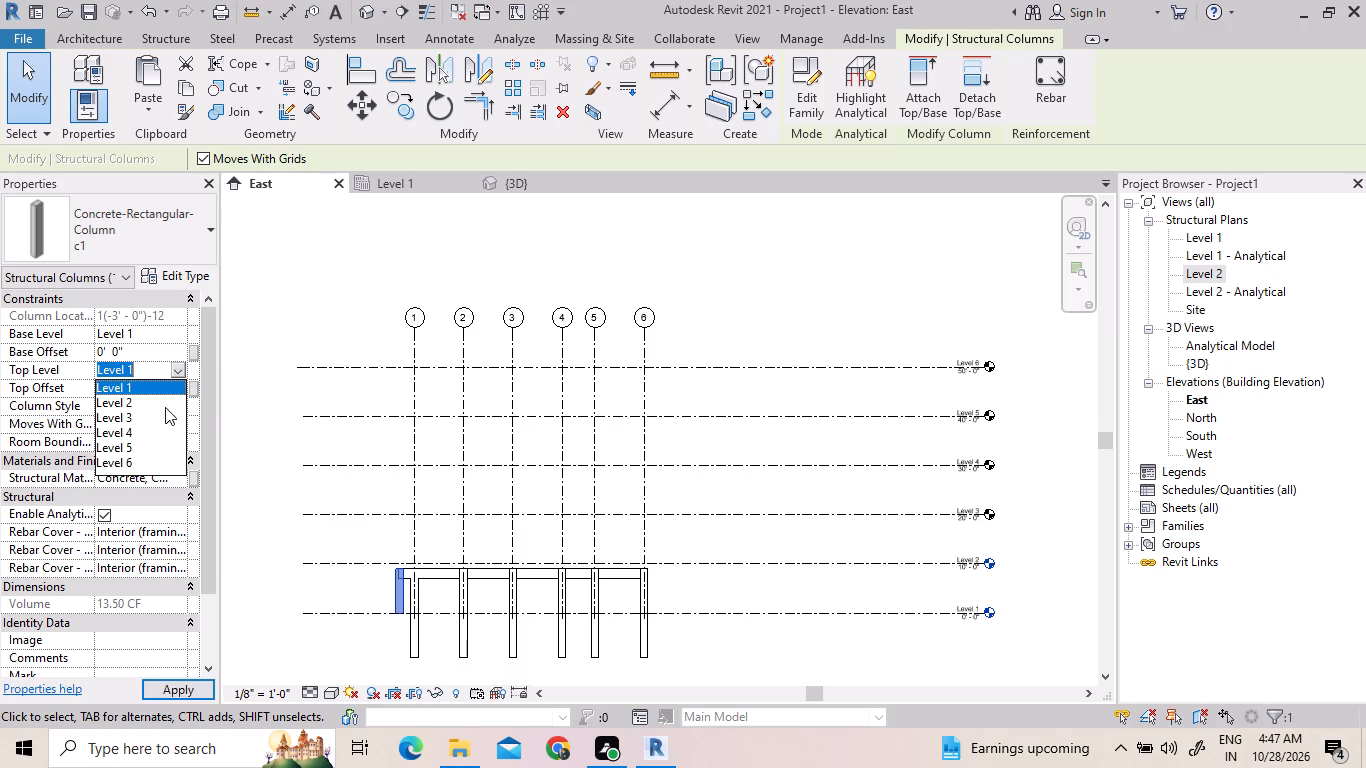
pyautogui.click(164, 406)
pyautogui.click(165, 365)
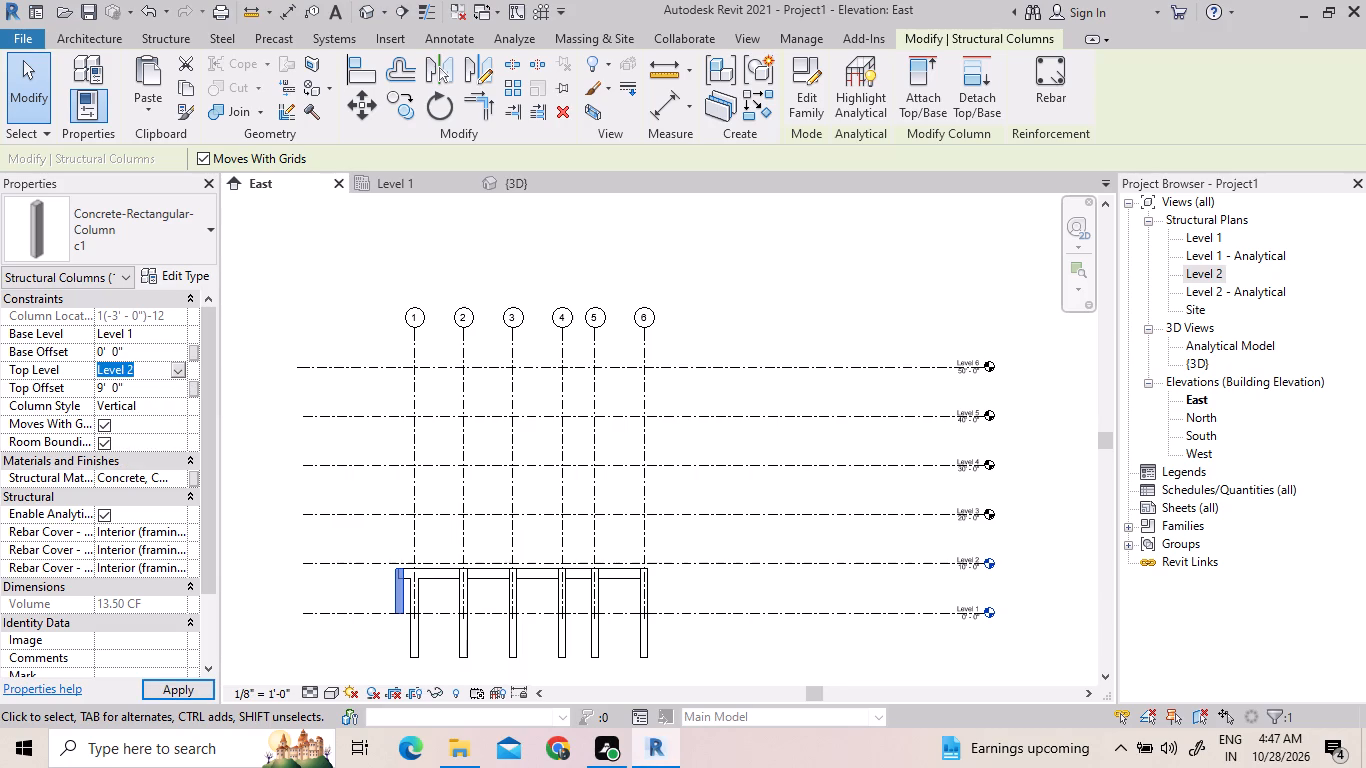
pyautogui.click(182, 381)
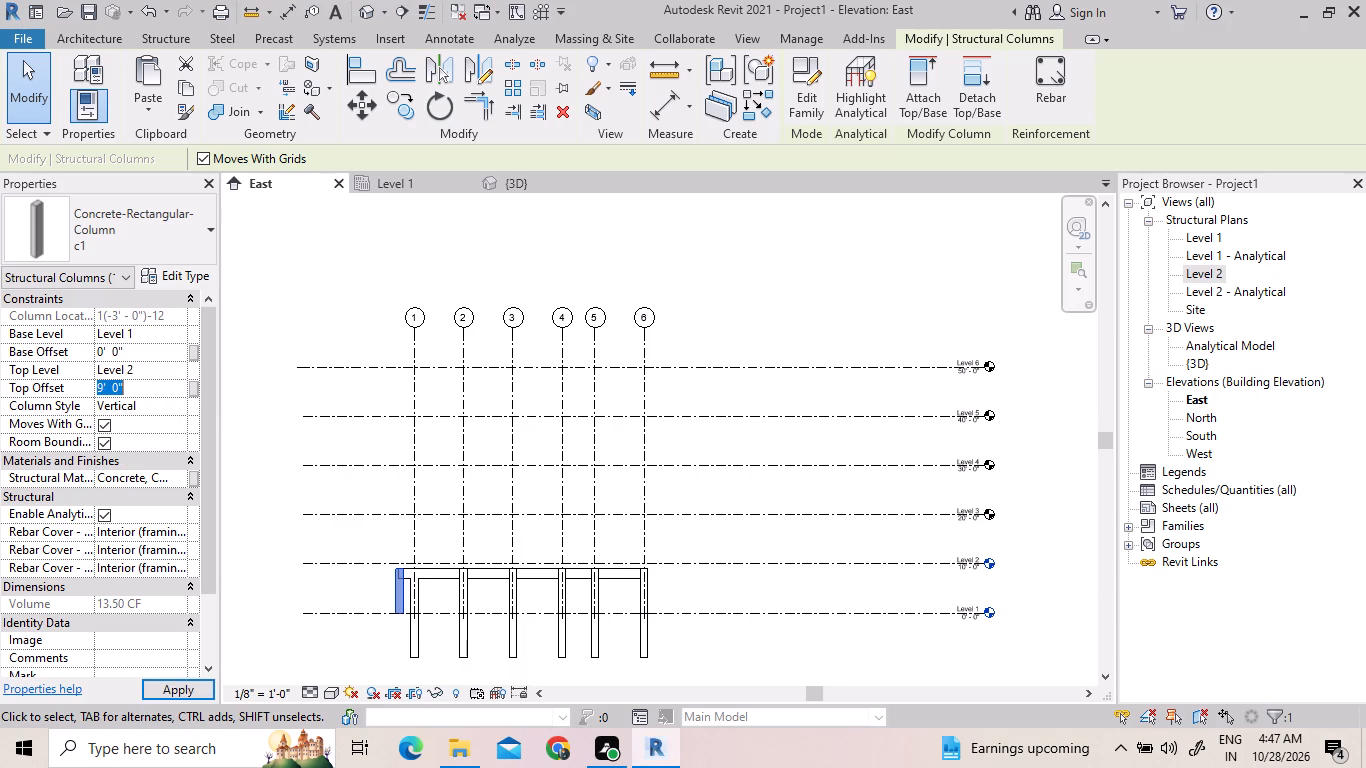
pyautogui.press('0')
pyautogui.press('Return')
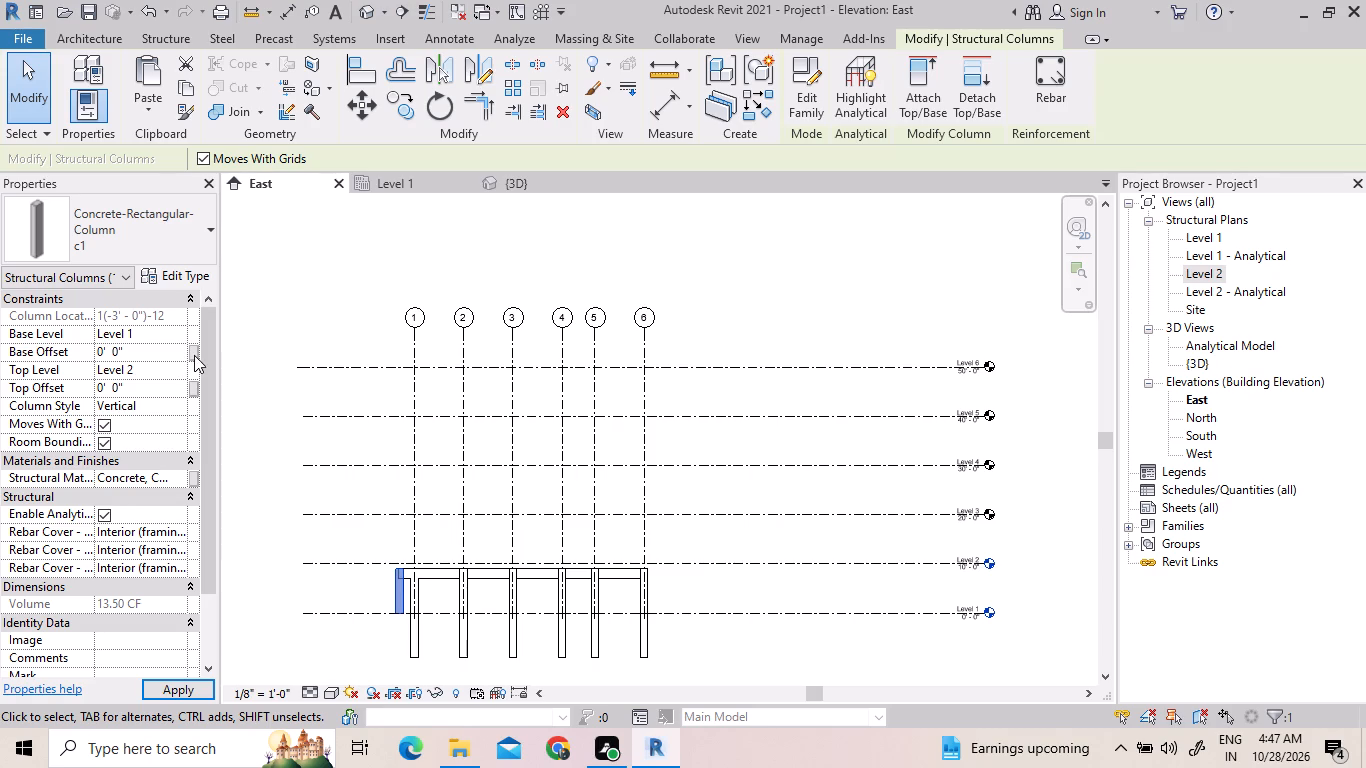
pyautogui.click(187, 370)
pyautogui.click(172, 372)
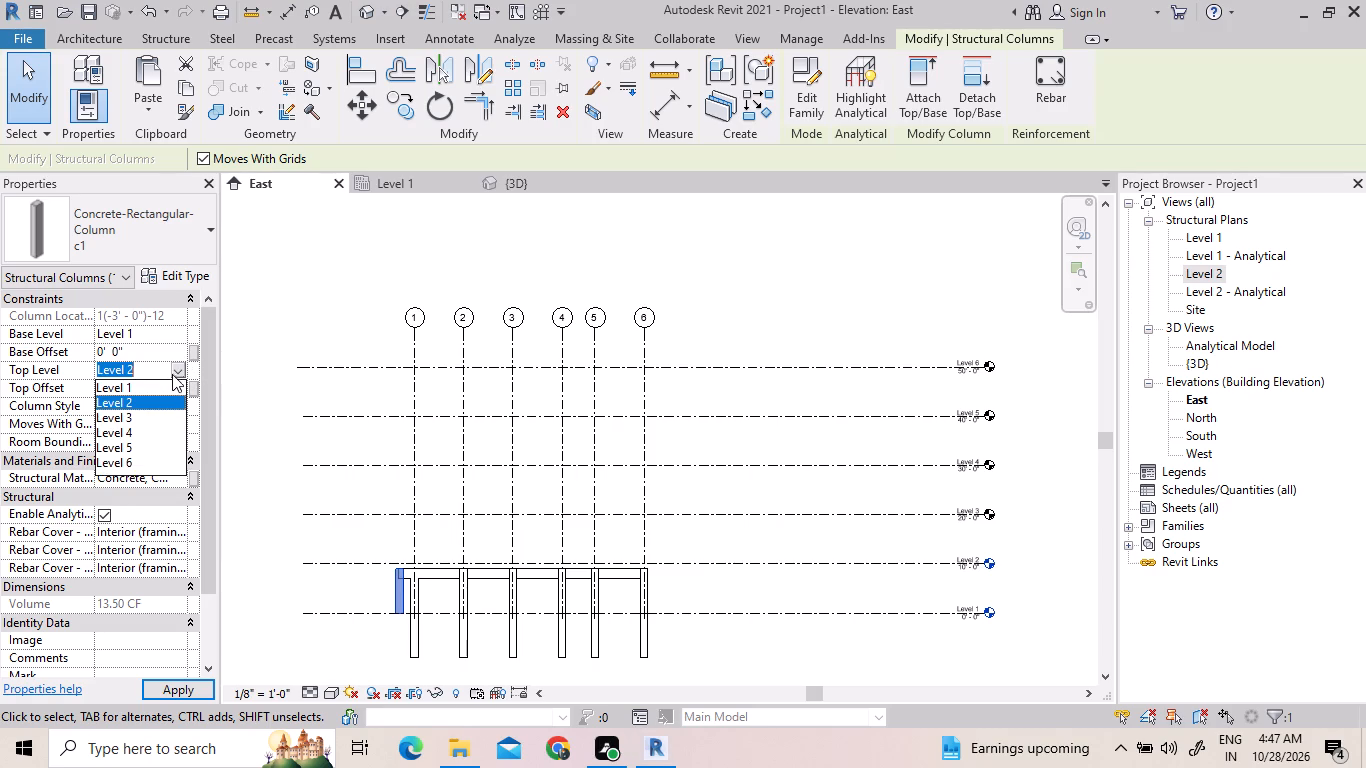
pyautogui.click(142, 462)
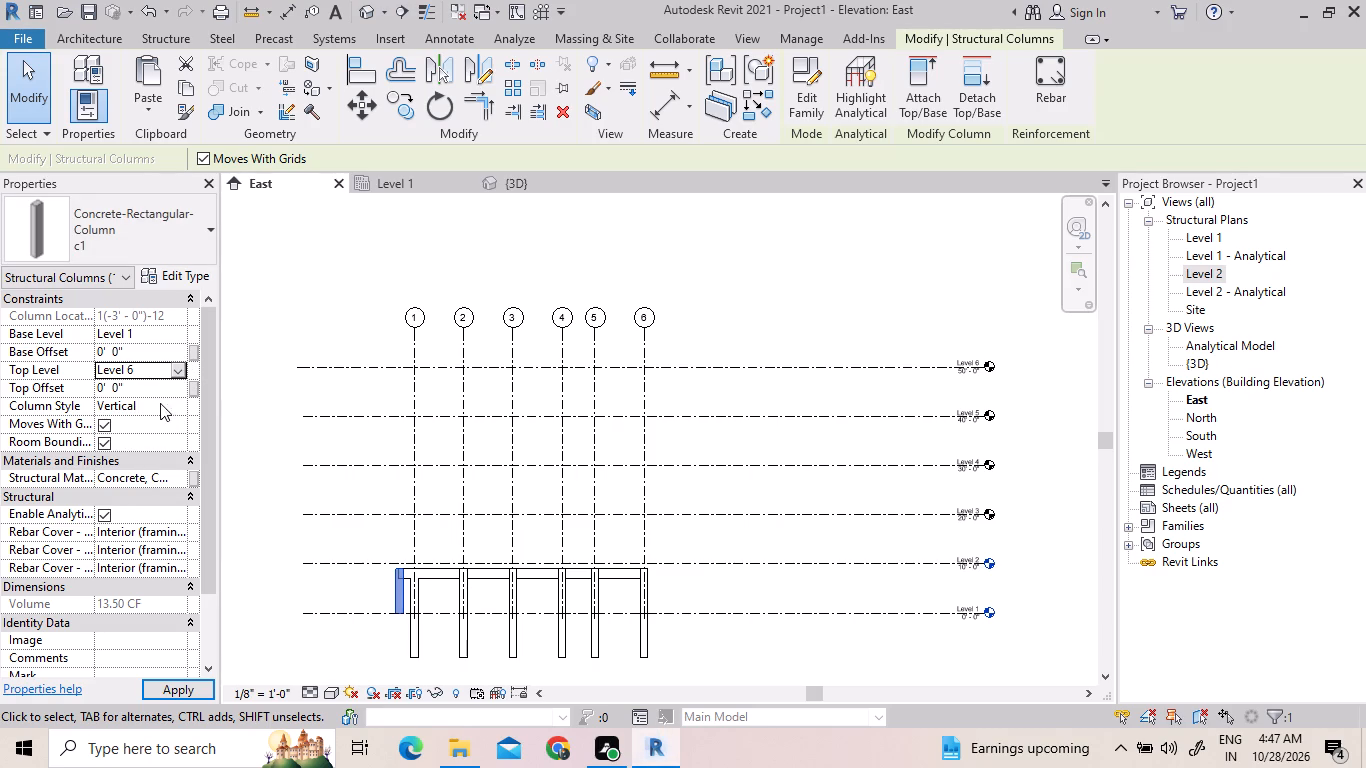
pyautogui.click(163, 689)
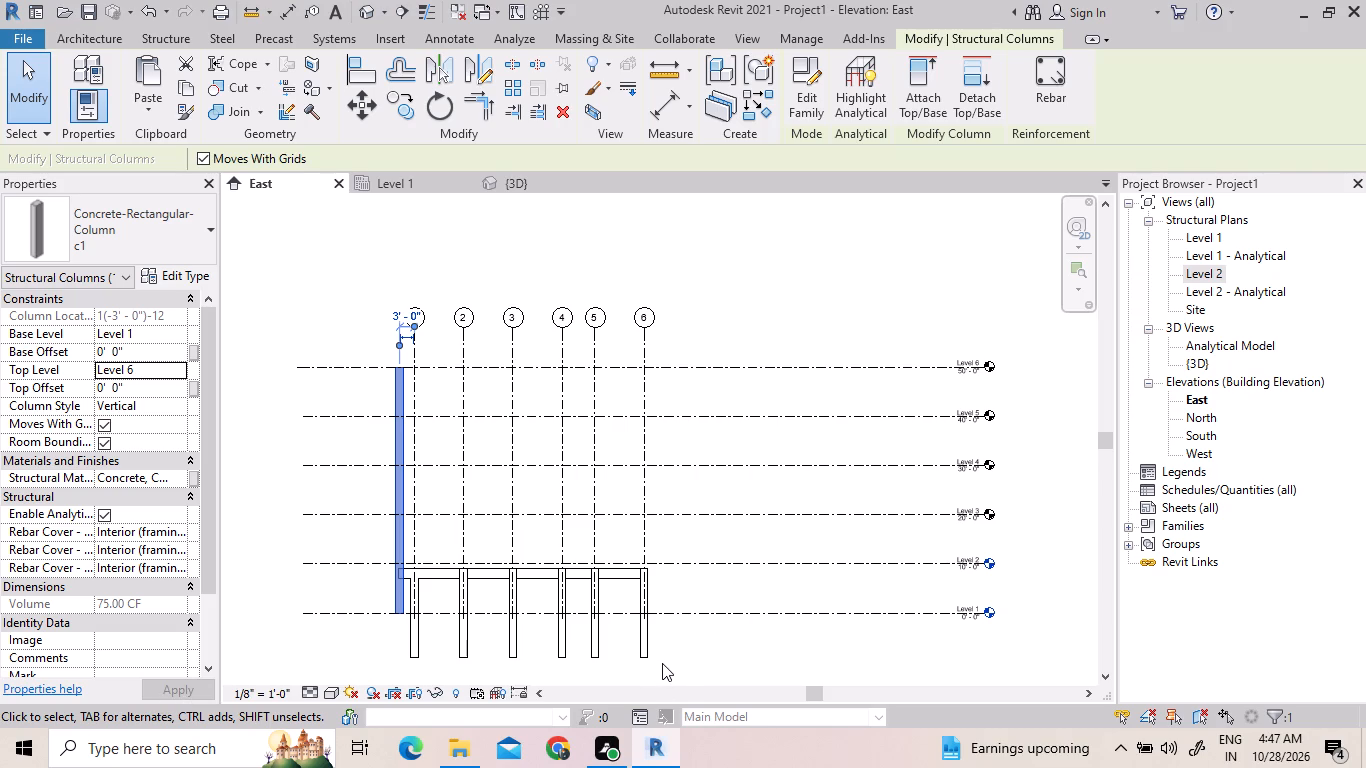
# Select the columns, beams, grids and levels together and try to move them up toward Level 6.
pyautogui.moveTo(704, 591); pyautogui.dragTo(399, 327)
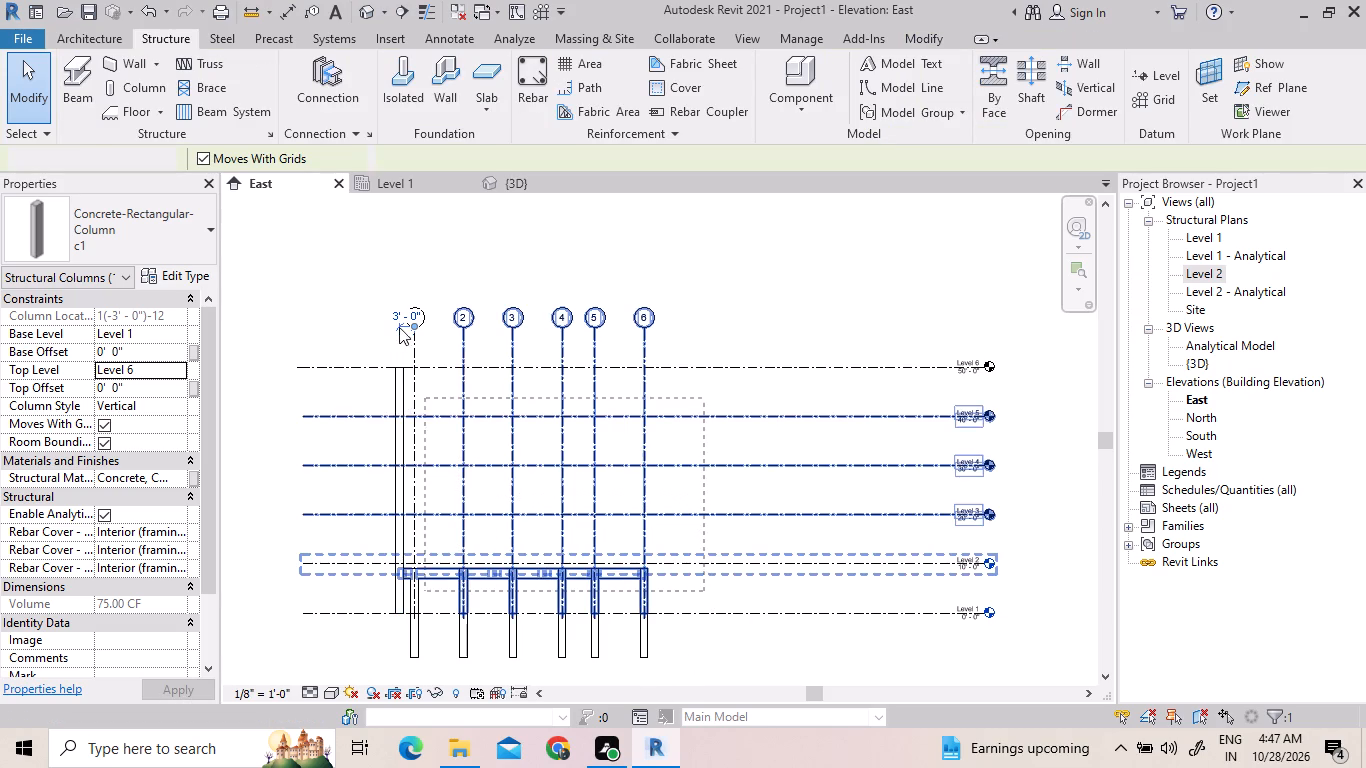
pyautogui.moveTo(399, 327); pyautogui.dragTo(397, 322)
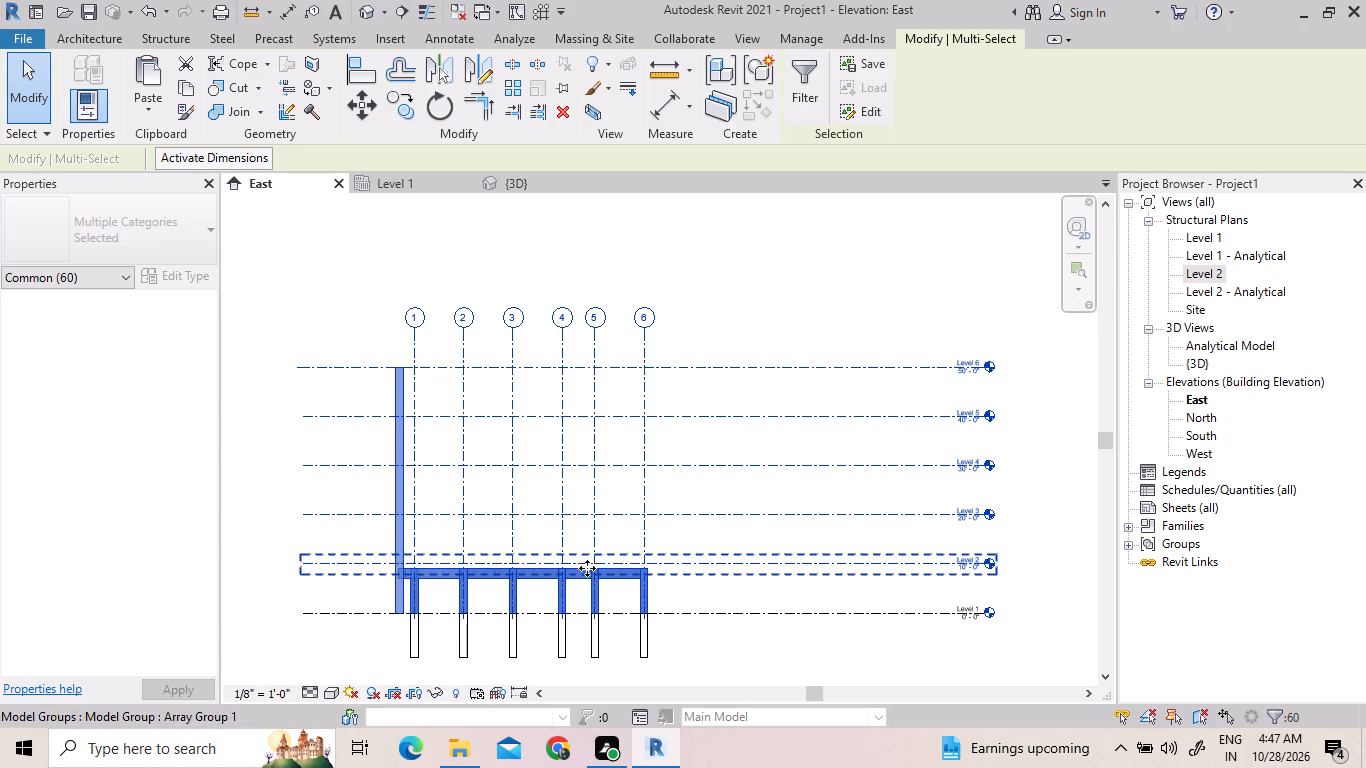
pyautogui.moveTo(514, 575); pyautogui.dragTo(513, 418)
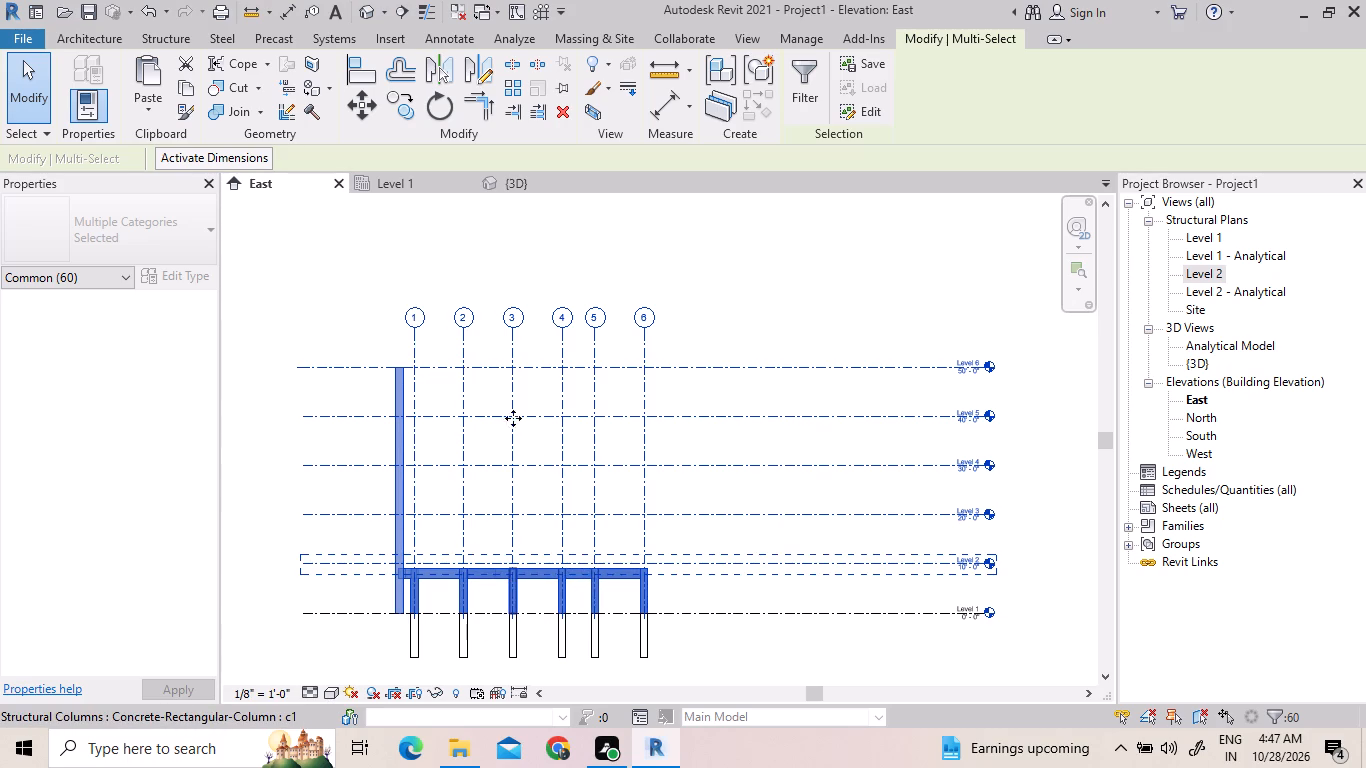
pyautogui.moveTo(513, 418); pyautogui.dragTo(502, 355)
pyautogui.click(16, 141)
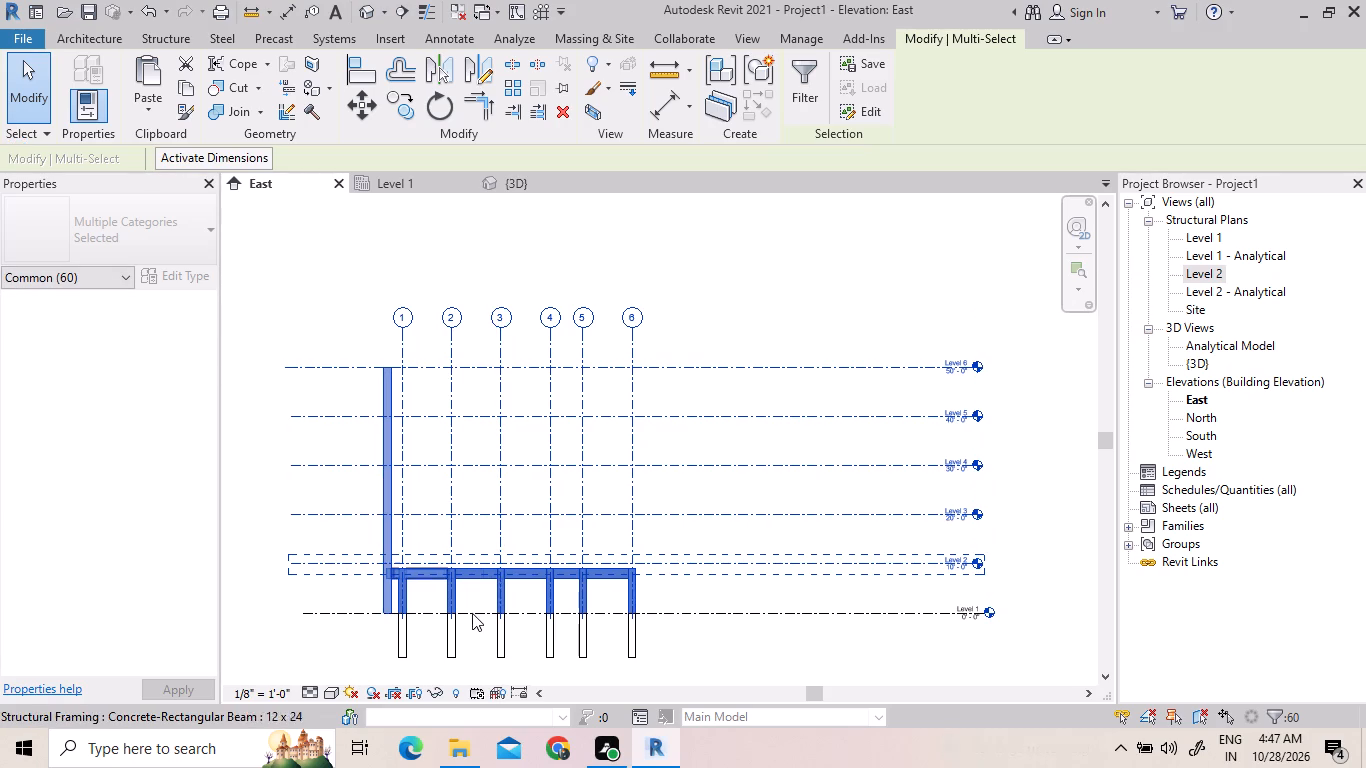
pyautogui.moveTo(457, 574); pyautogui.dragTo(481, 384)
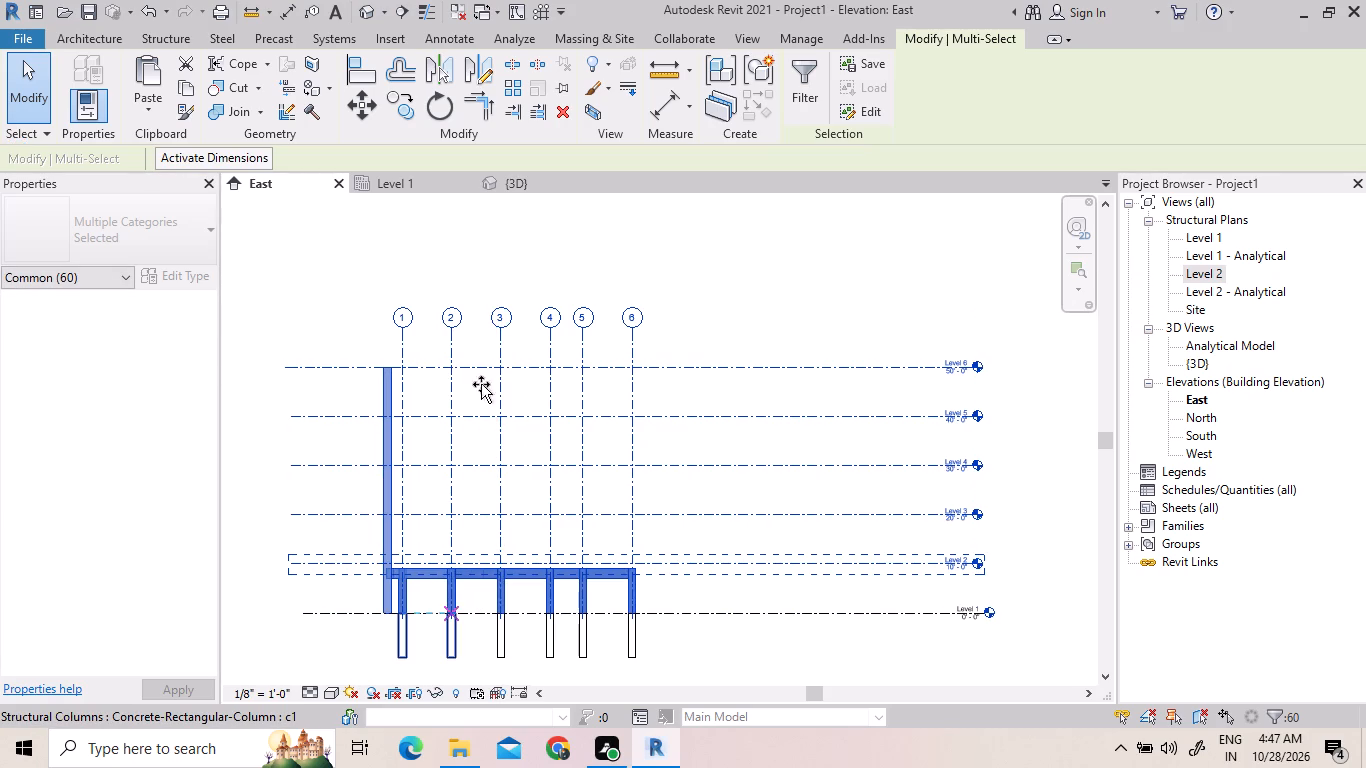
pyautogui.moveTo(481, 384); pyautogui.dragTo(476, 366)
pyautogui.click(476, 368)
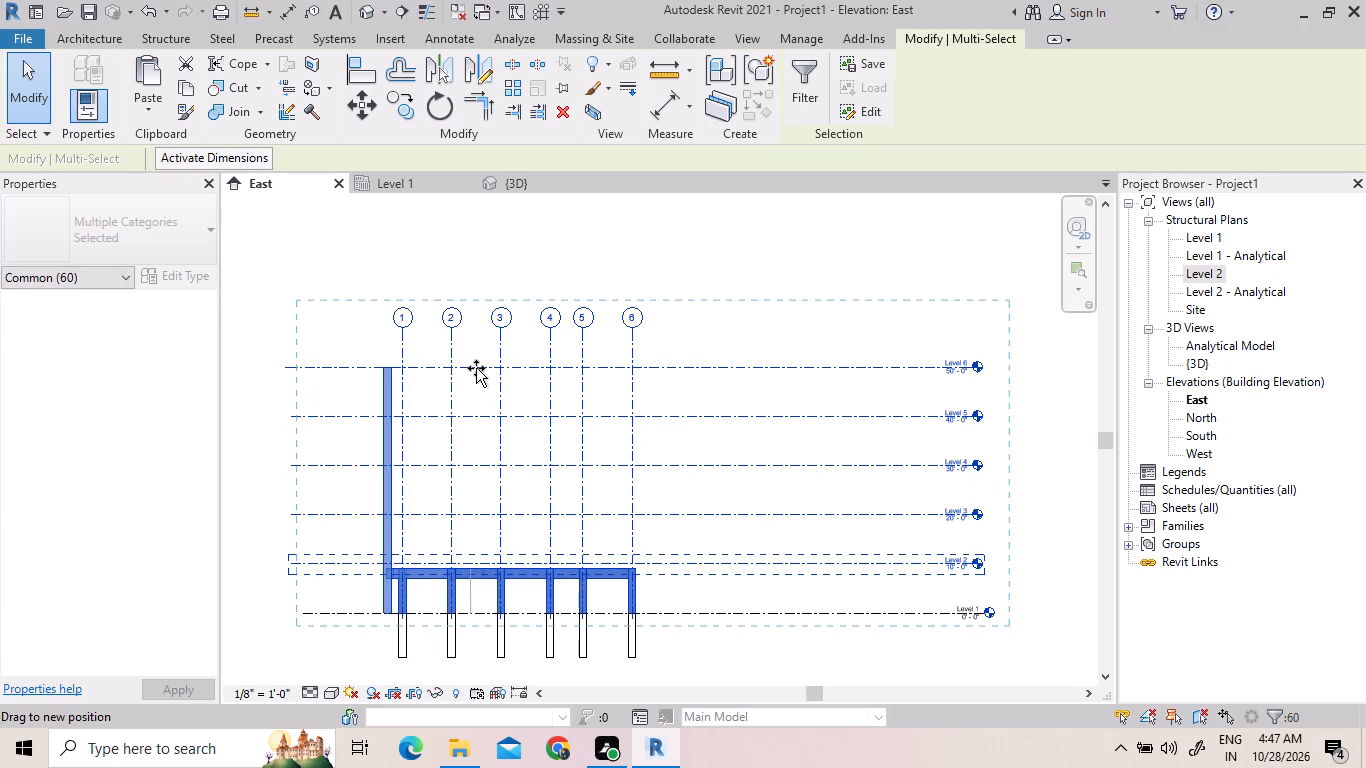
pyautogui.click(476, 368)
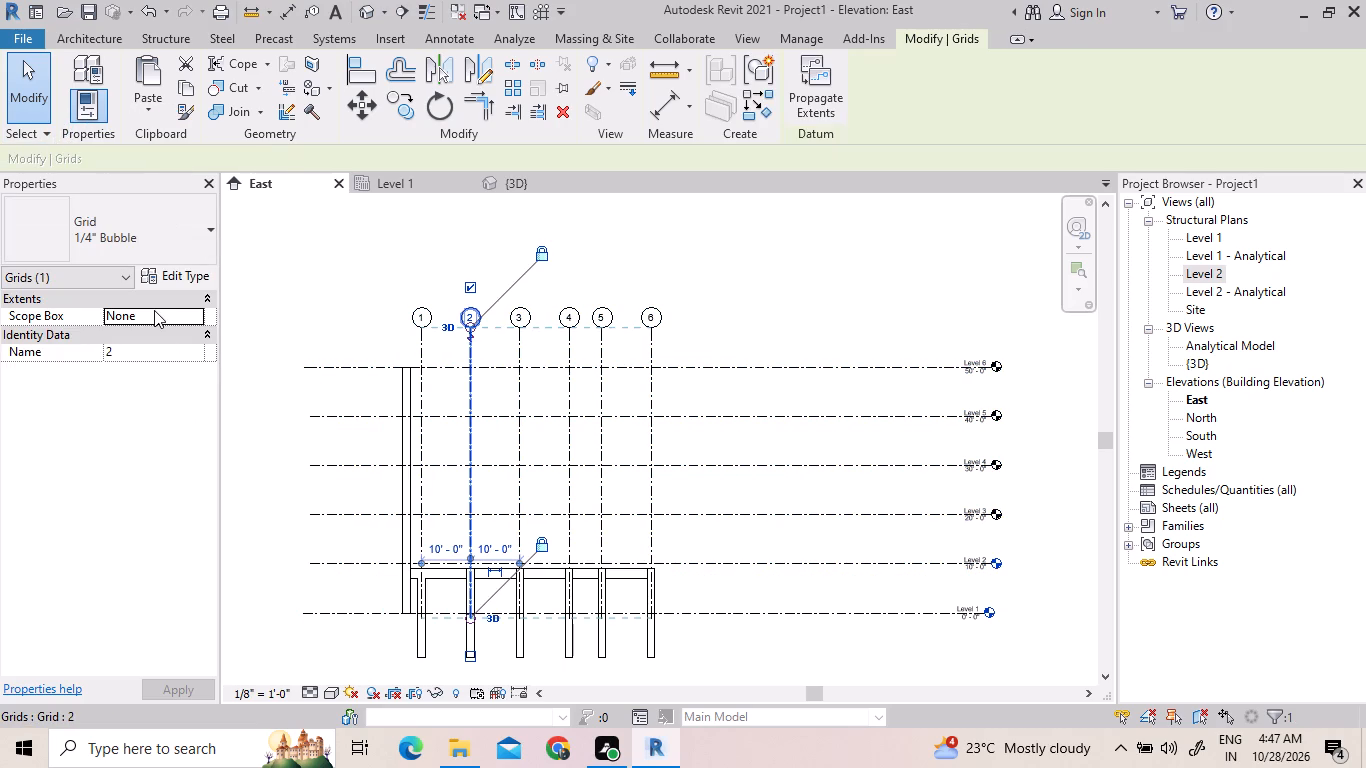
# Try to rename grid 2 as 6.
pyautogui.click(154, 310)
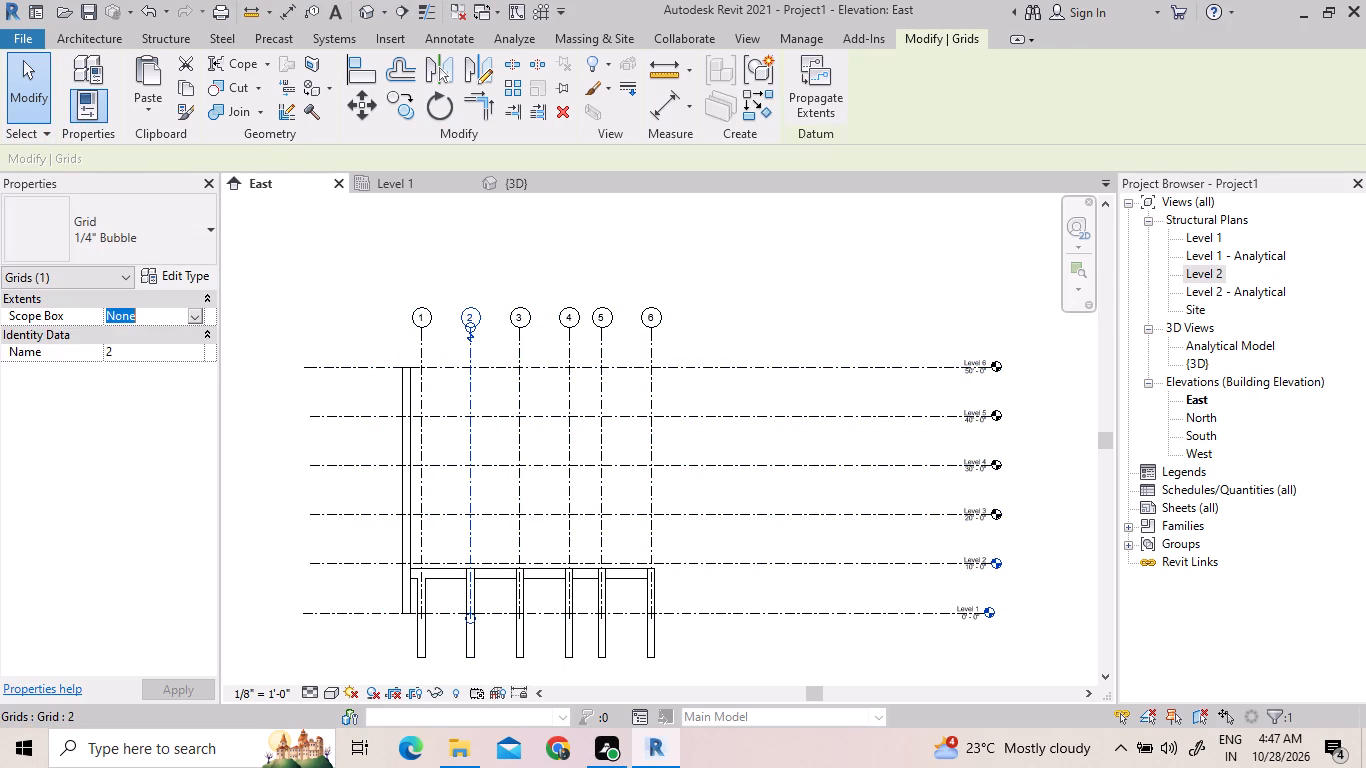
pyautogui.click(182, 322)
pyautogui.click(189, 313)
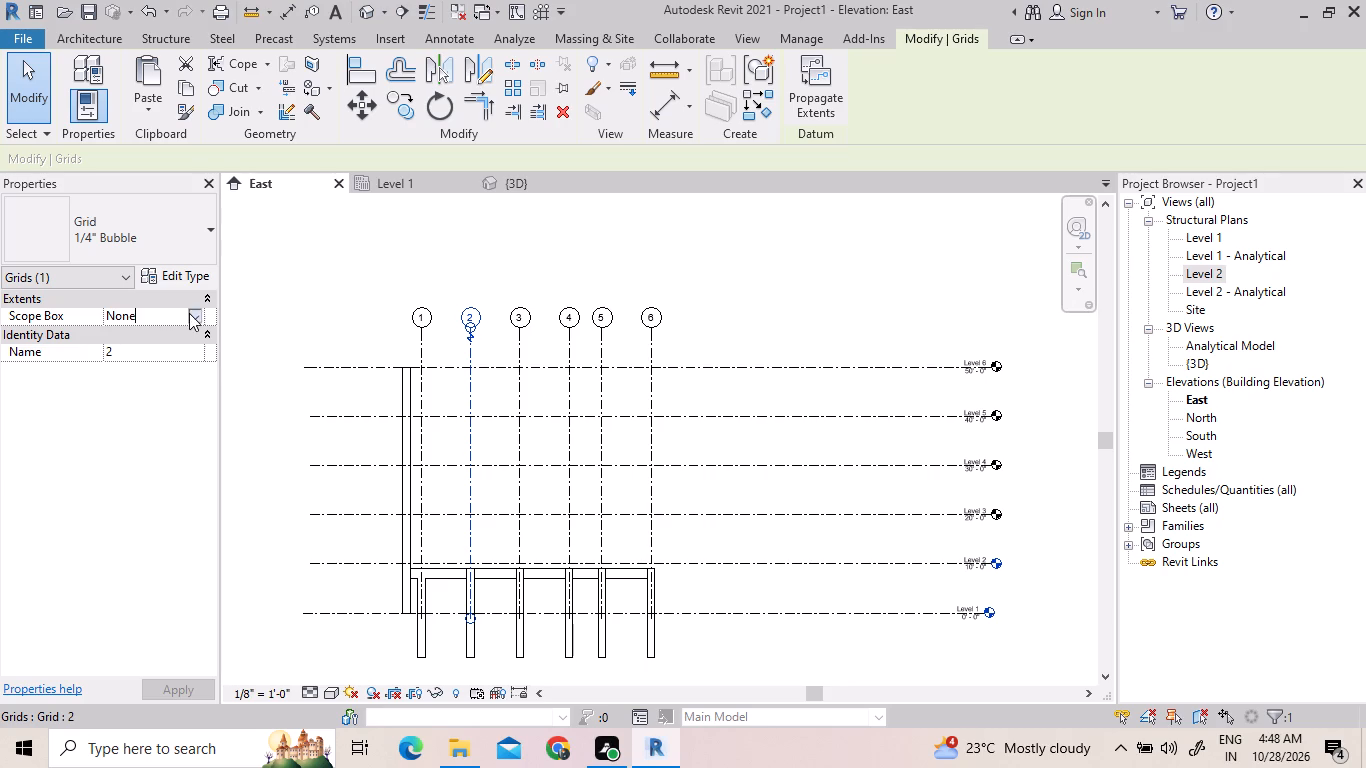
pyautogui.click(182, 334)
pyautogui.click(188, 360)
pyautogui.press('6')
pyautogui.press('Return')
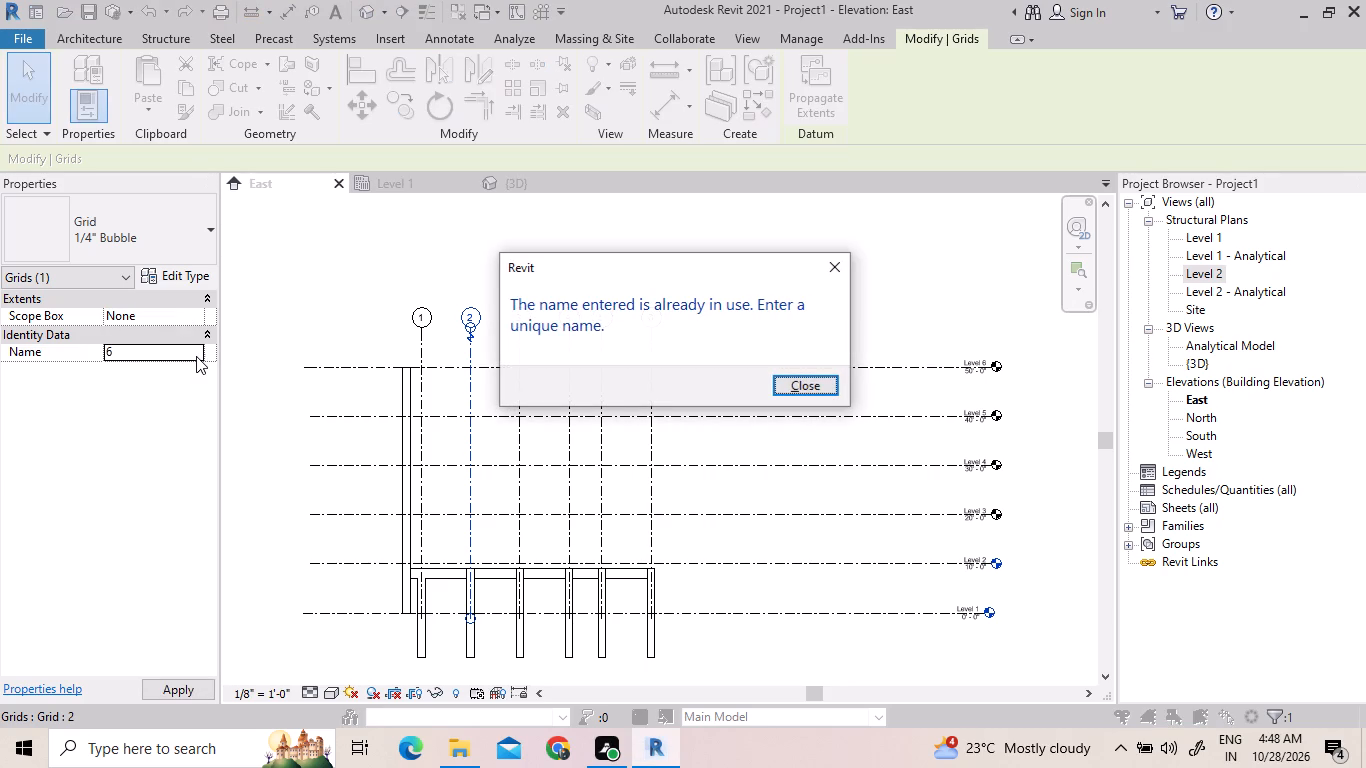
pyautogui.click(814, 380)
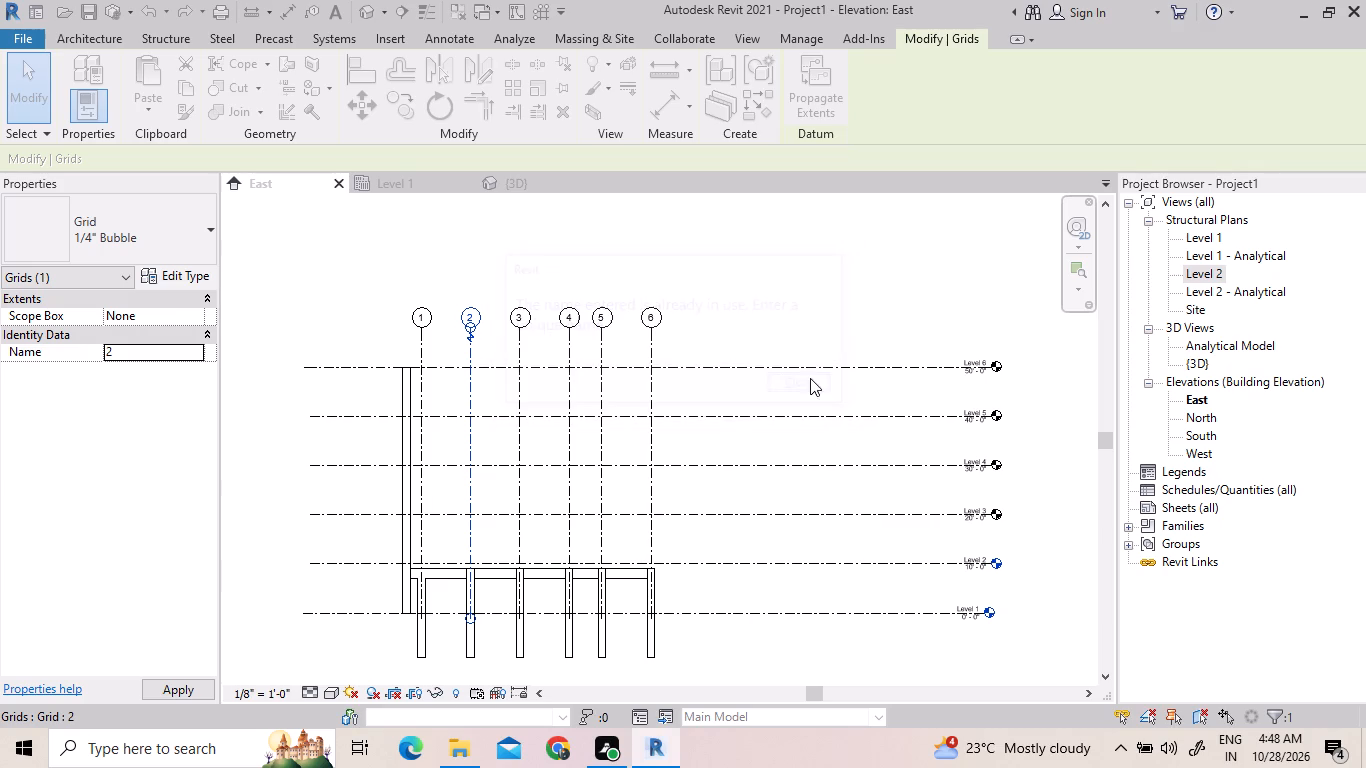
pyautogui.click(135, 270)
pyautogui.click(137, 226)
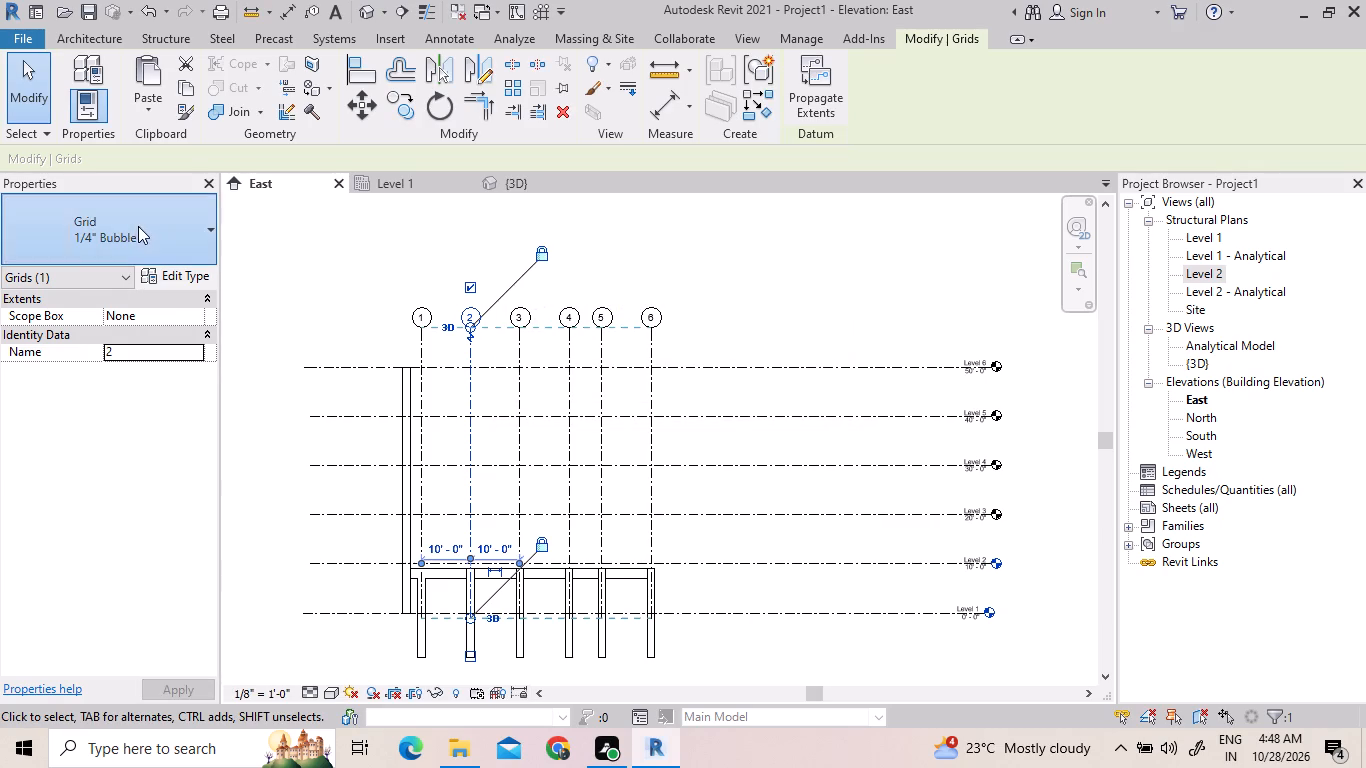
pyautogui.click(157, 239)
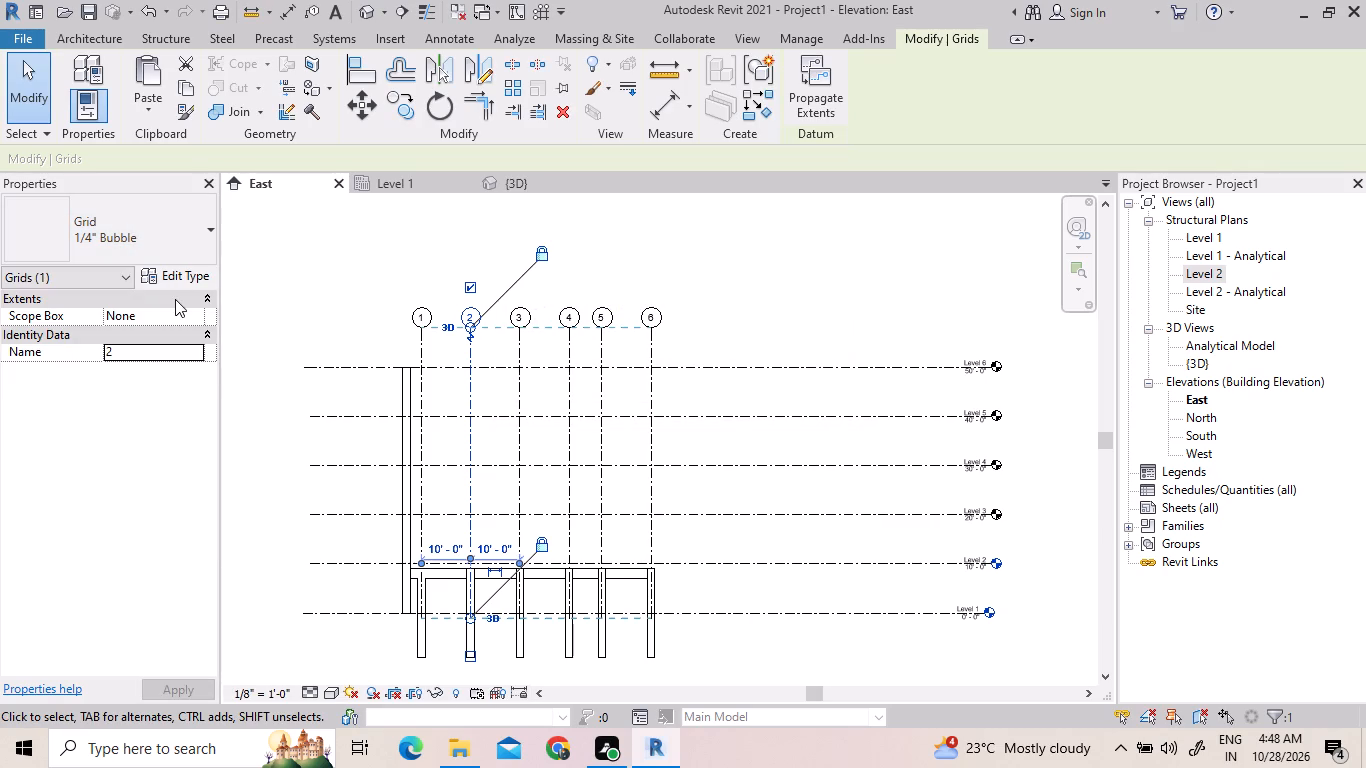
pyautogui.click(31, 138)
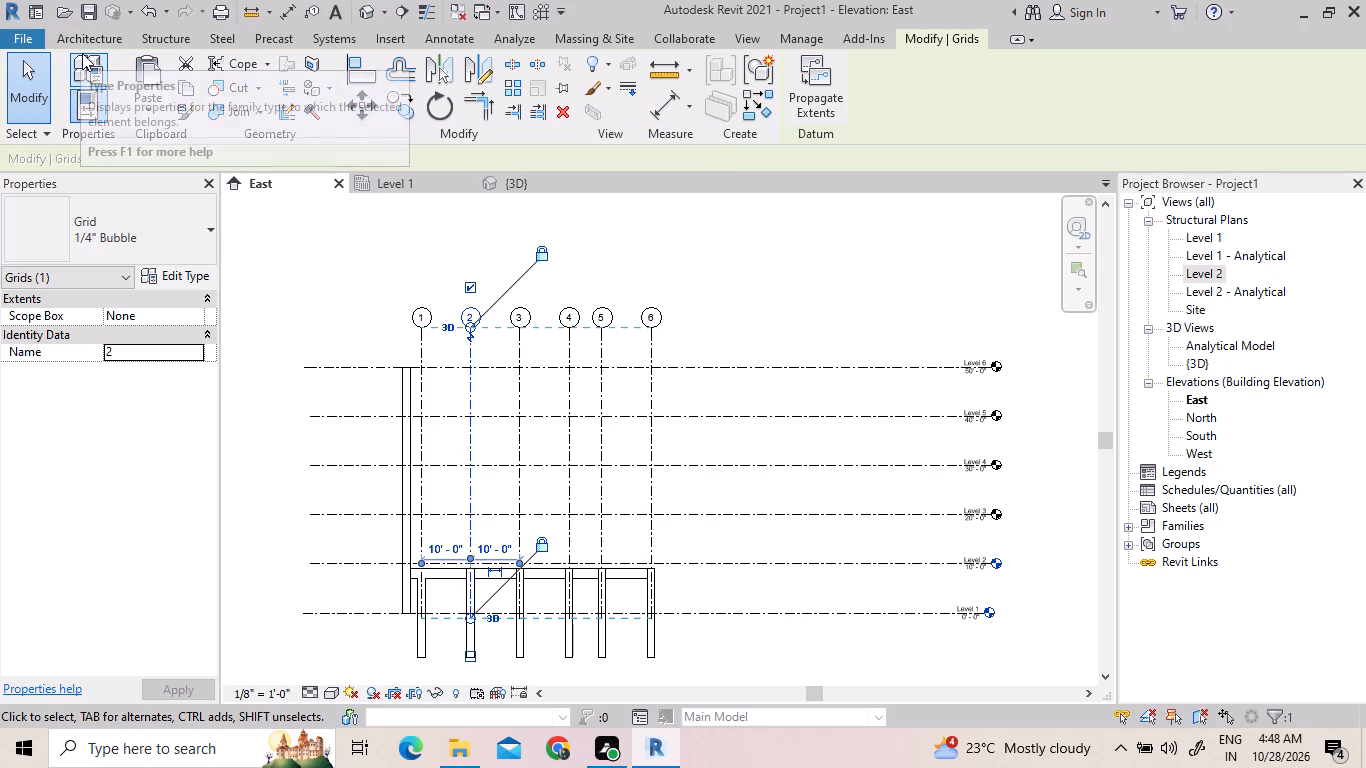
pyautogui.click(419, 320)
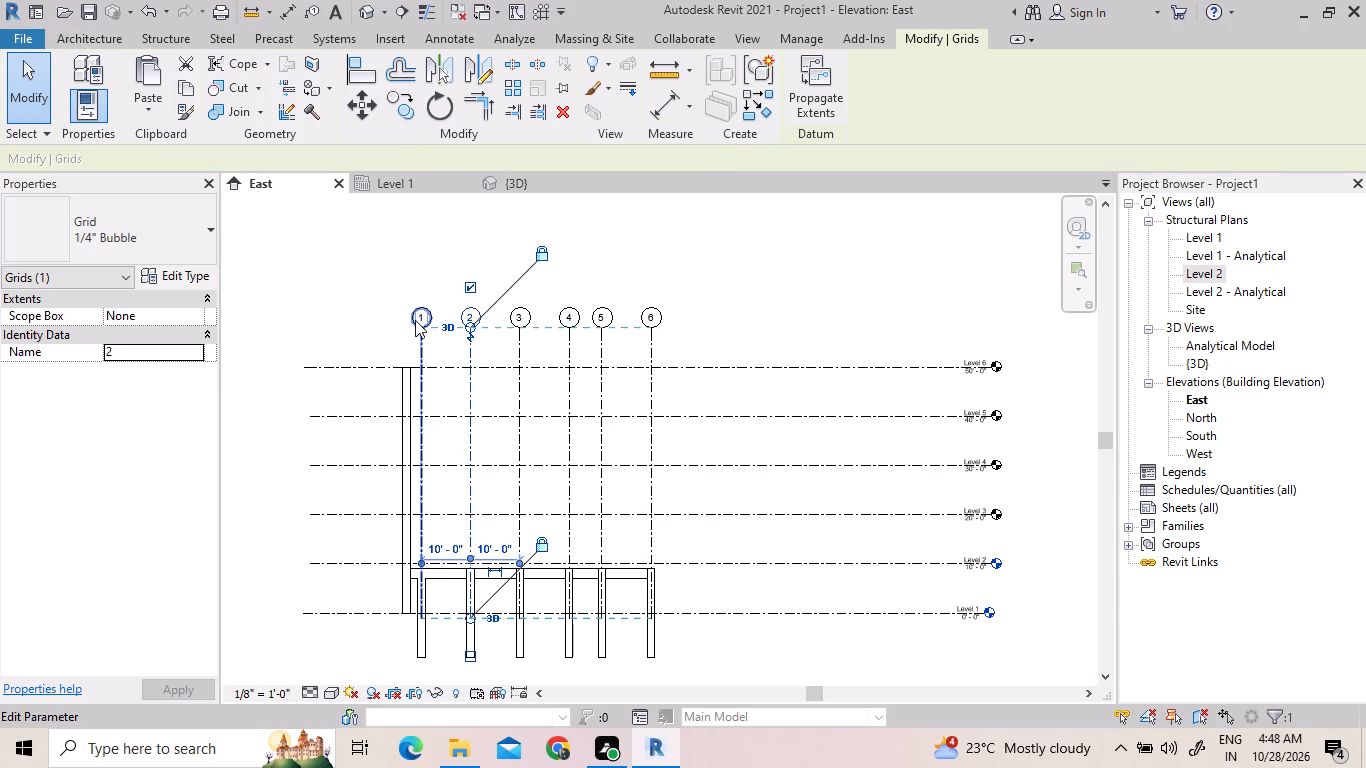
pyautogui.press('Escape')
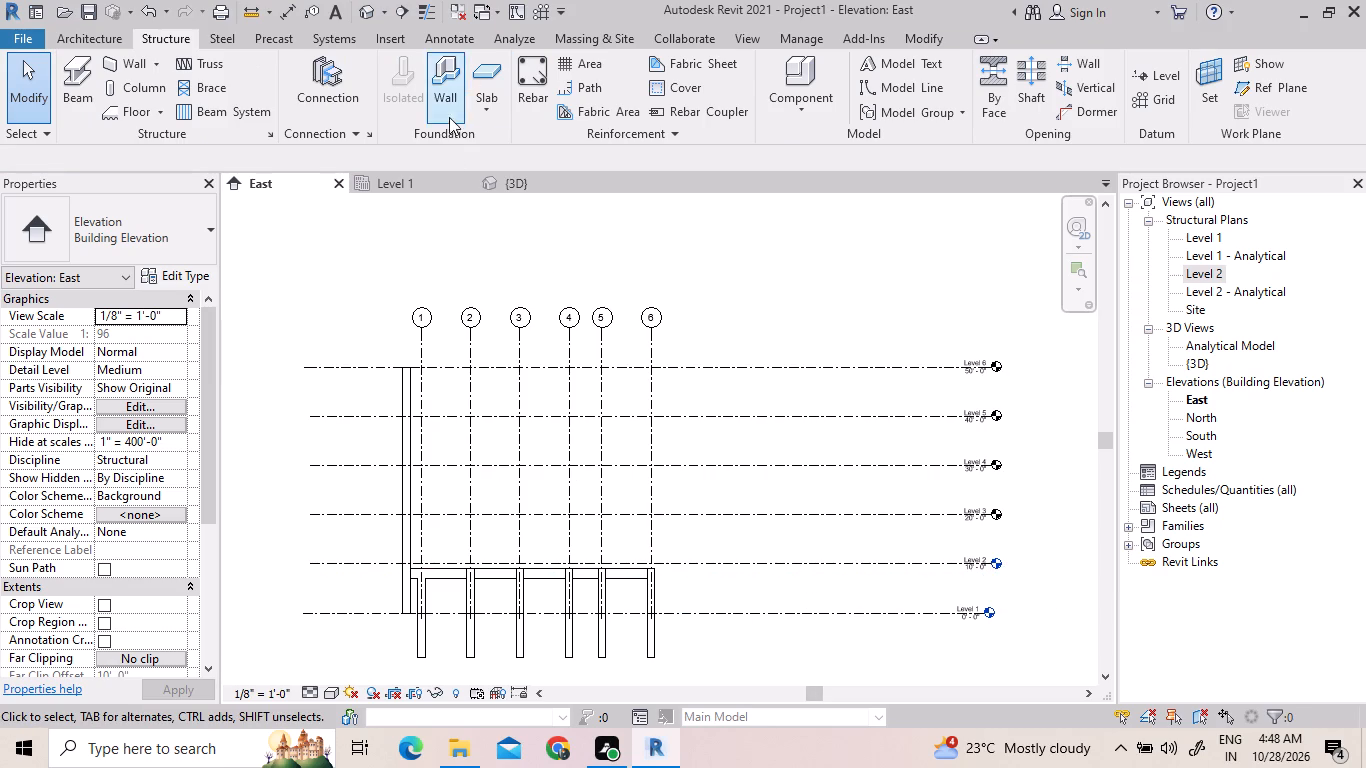
# In the Level 1 plan, delete the diagonal 12 x 24 beam crossing the frame from grid 6-7 toward grid 1-12.
pyautogui.click(446, 180)
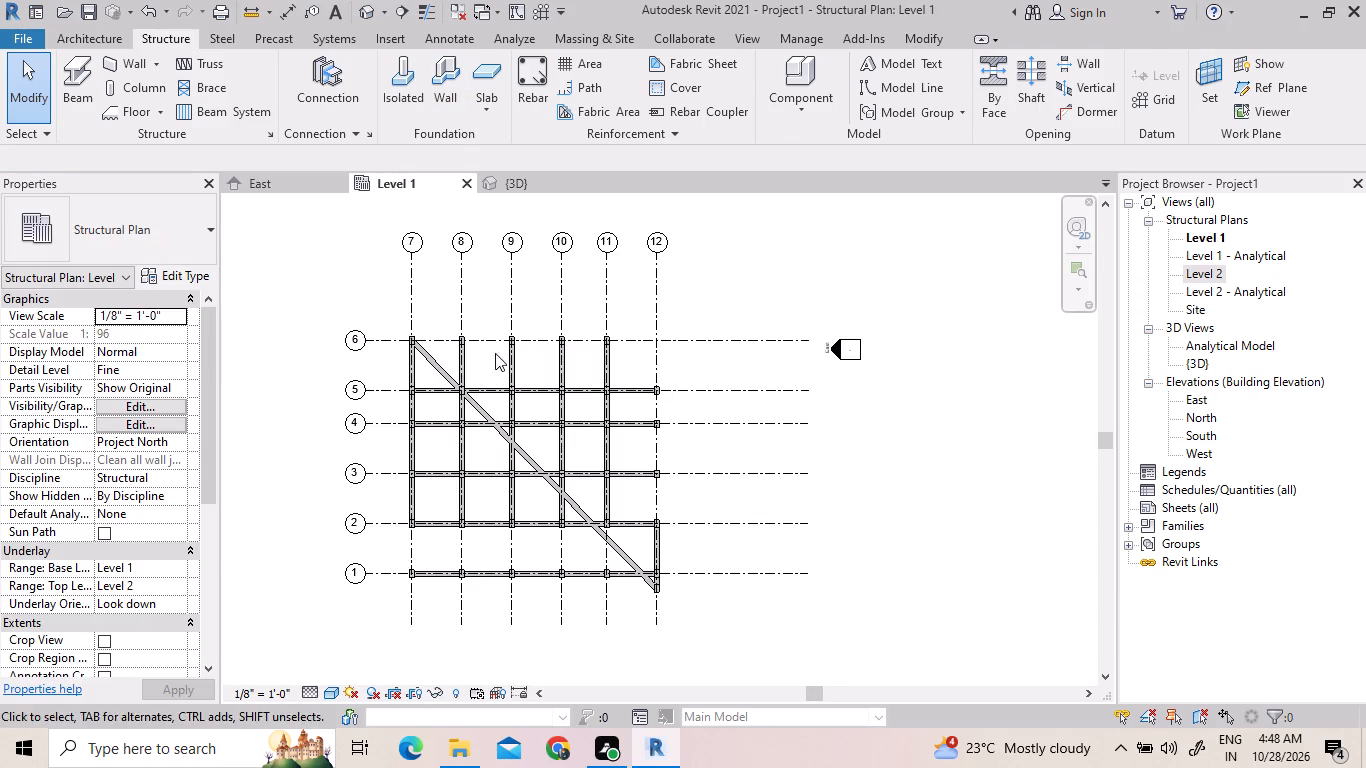
pyautogui.click(599, 529)
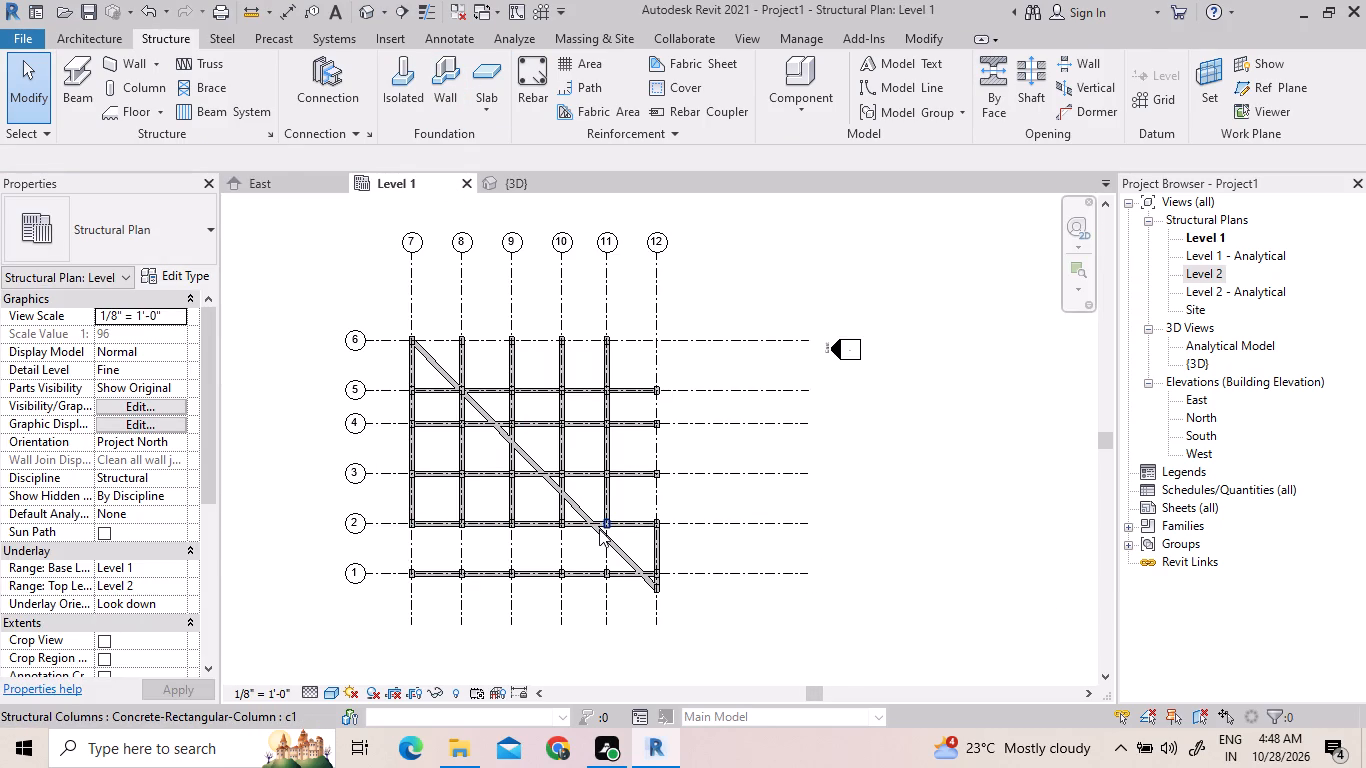
pyautogui.click(632, 560)
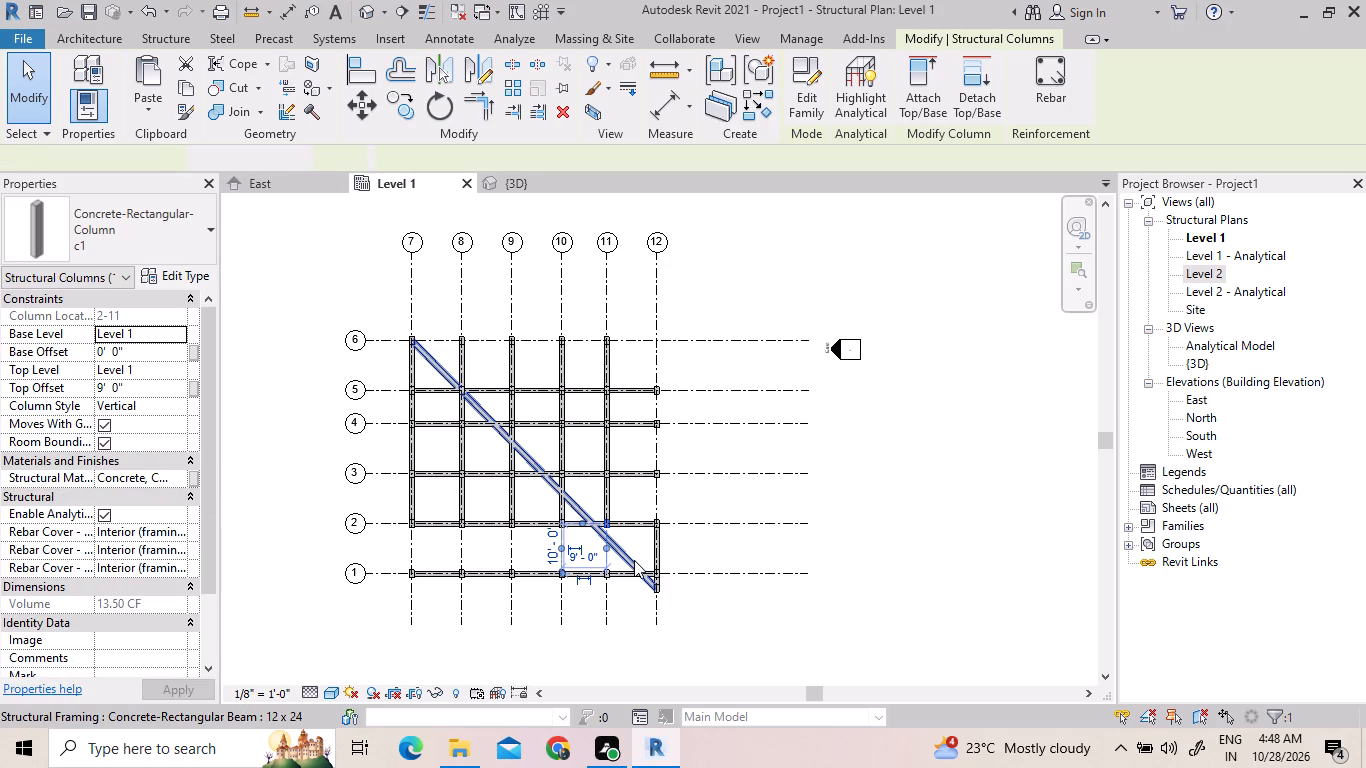
pyautogui.press('Delete')
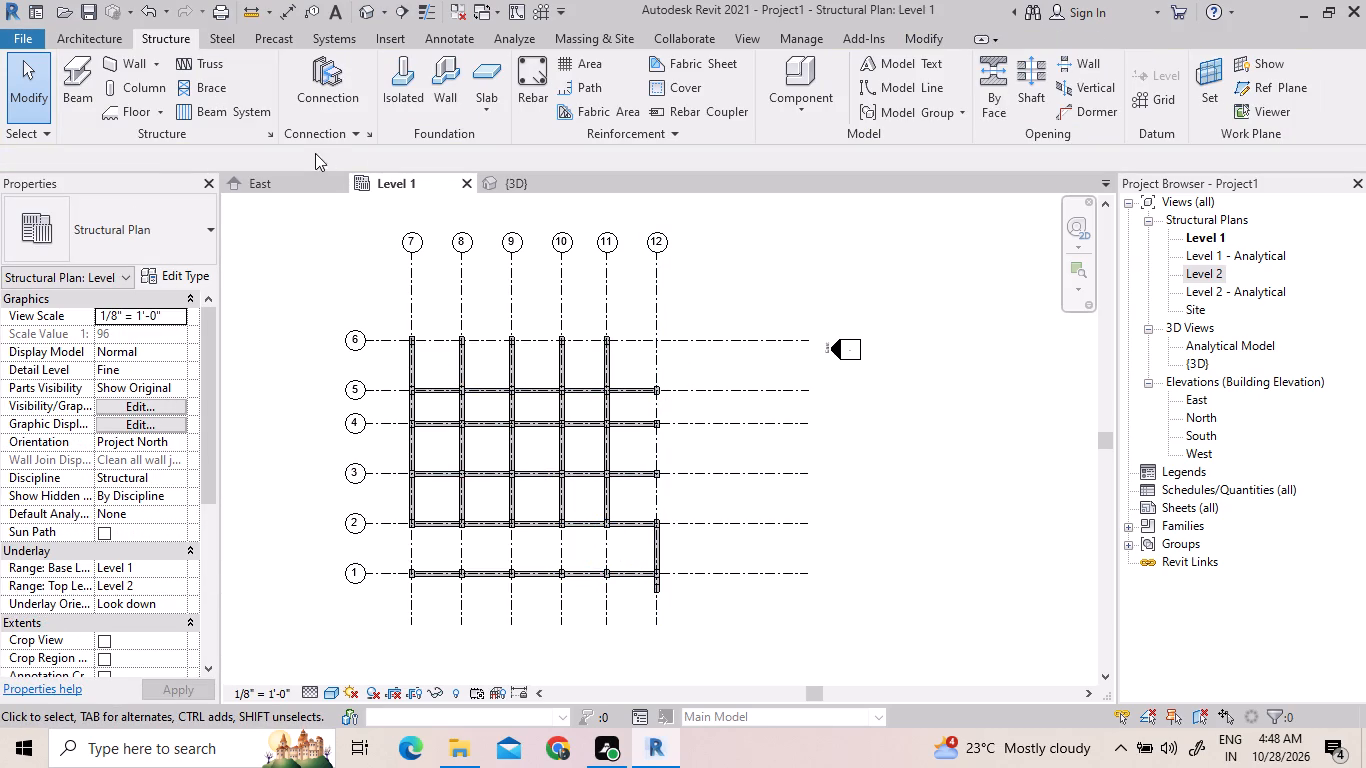
# Place a 12 x 24 concrete beam on the Level 2 plane along grid 7 between grids 2 and 1.
pyautogui.click(84, 90)
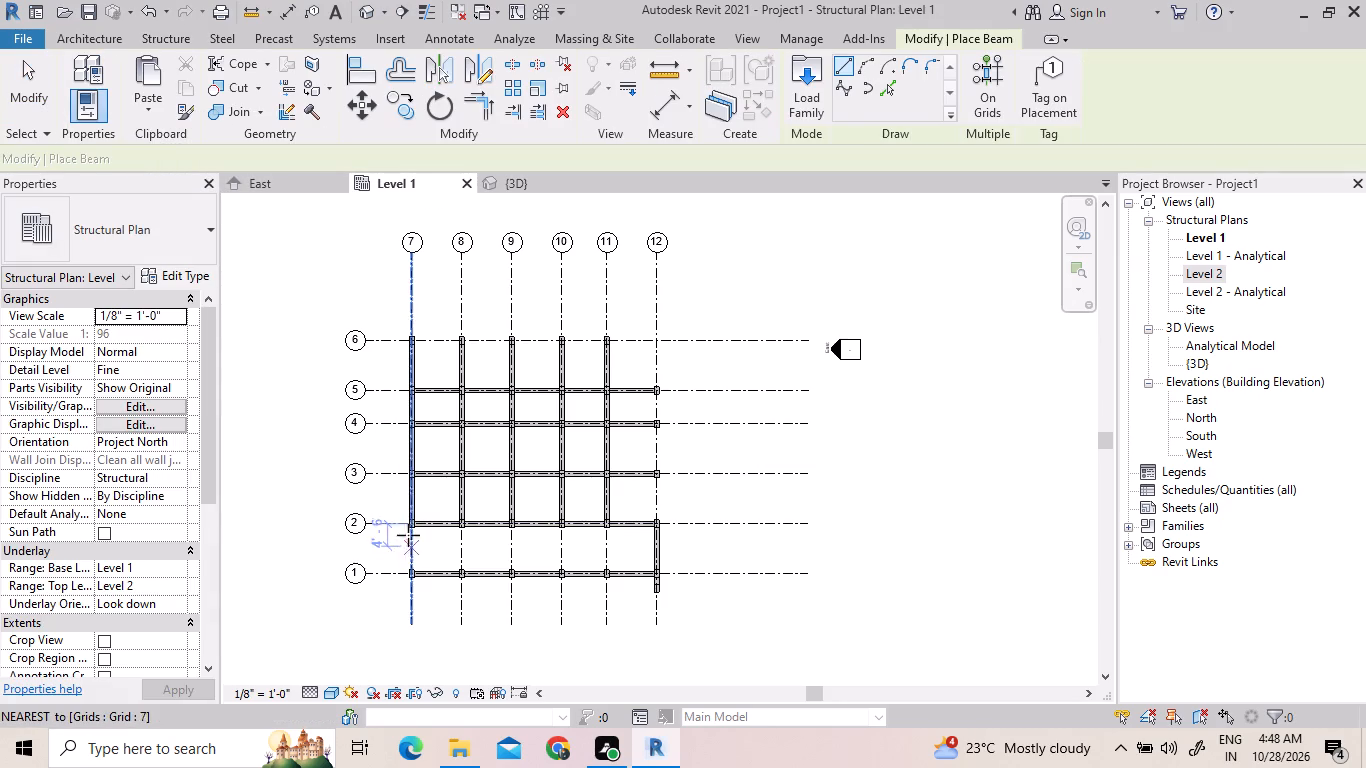
pyautogui.moveTo(407, 521); pyautogui.dragTo(407, 524)
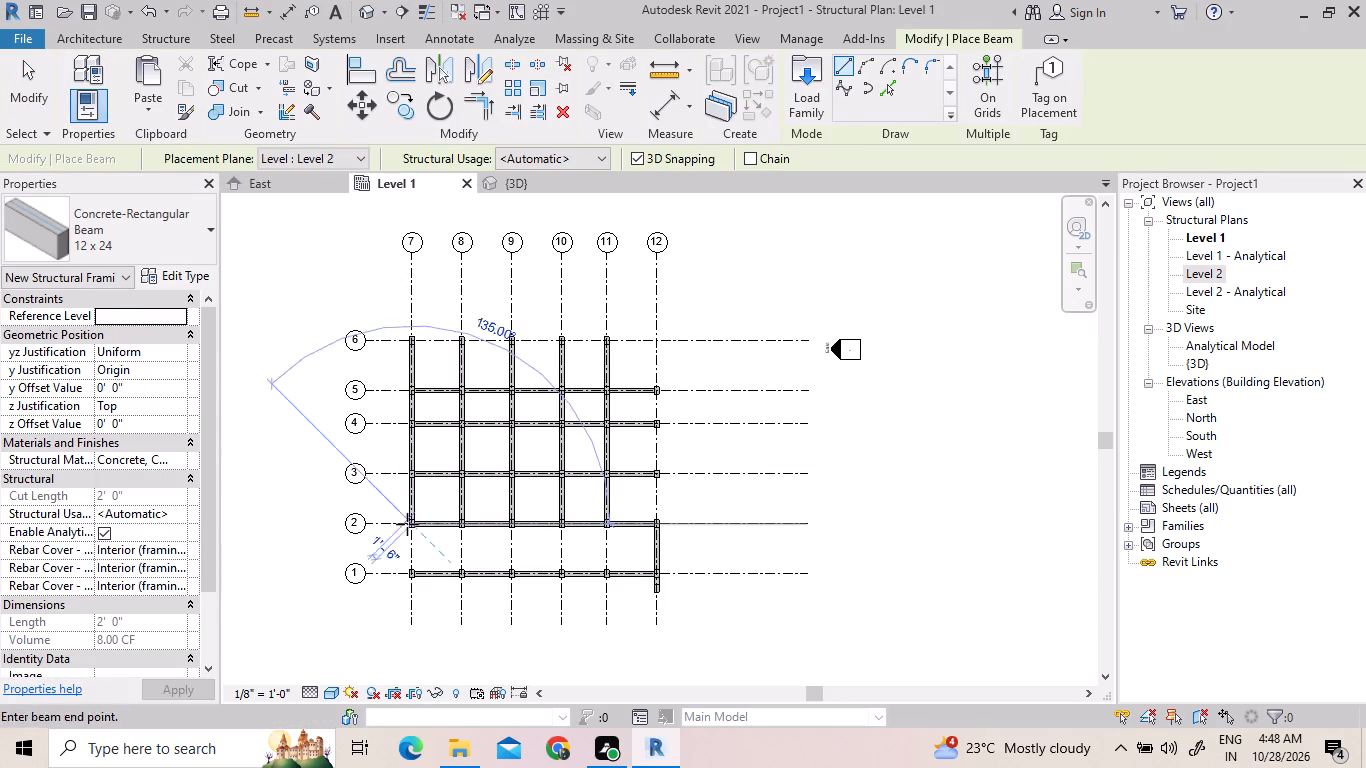
pyautogui.moveTo(407, 524); pyautogui.dragTo(405, 576)
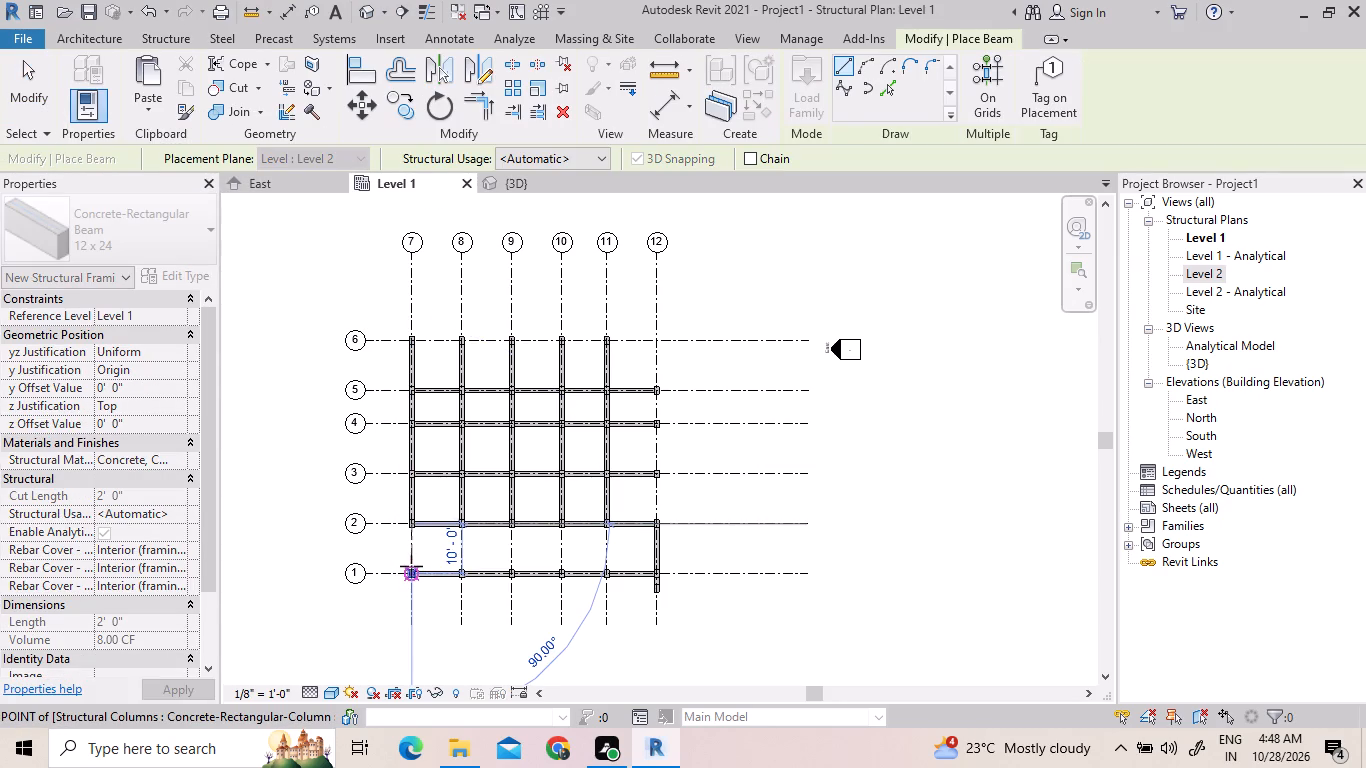
pyautogui.scroll(1, 414, 574)
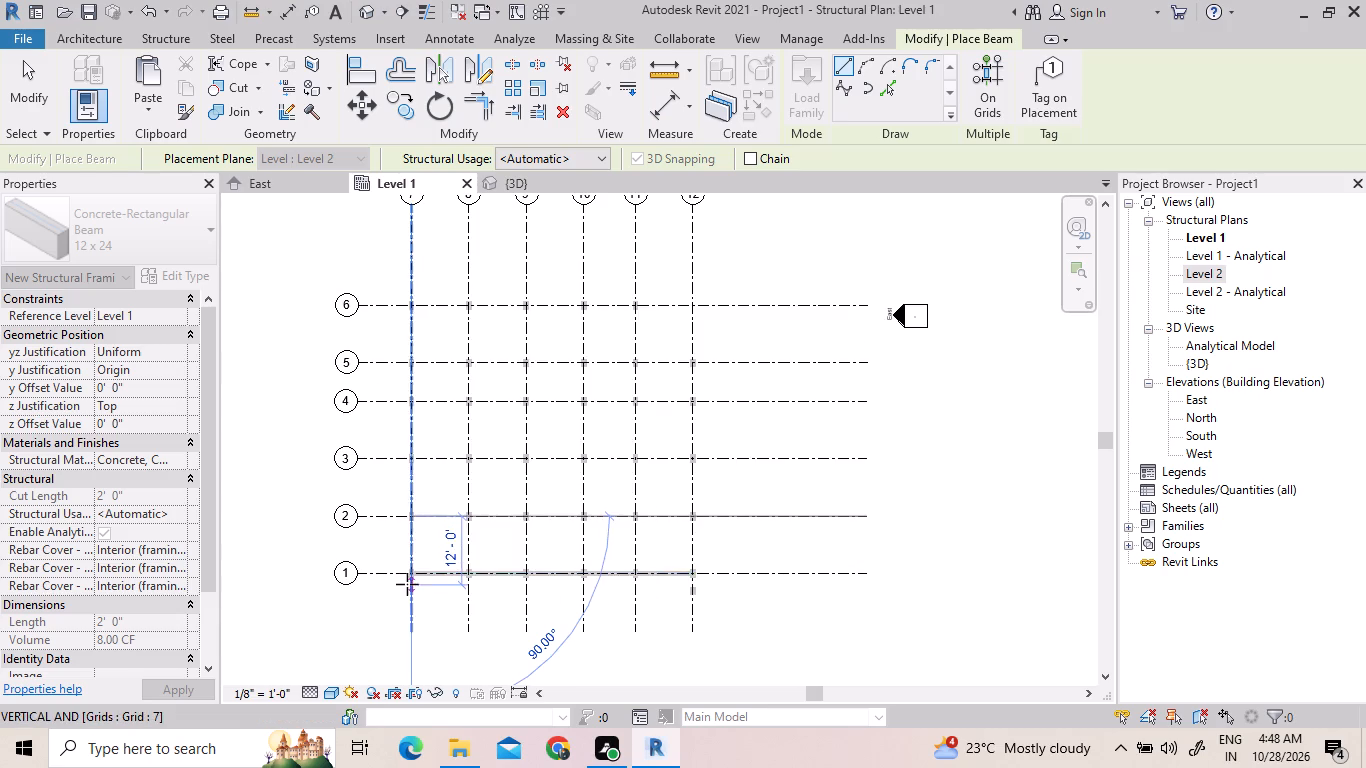
pyautogui.moveTo(408, 571); pyautogui.dragTo(411, 554)
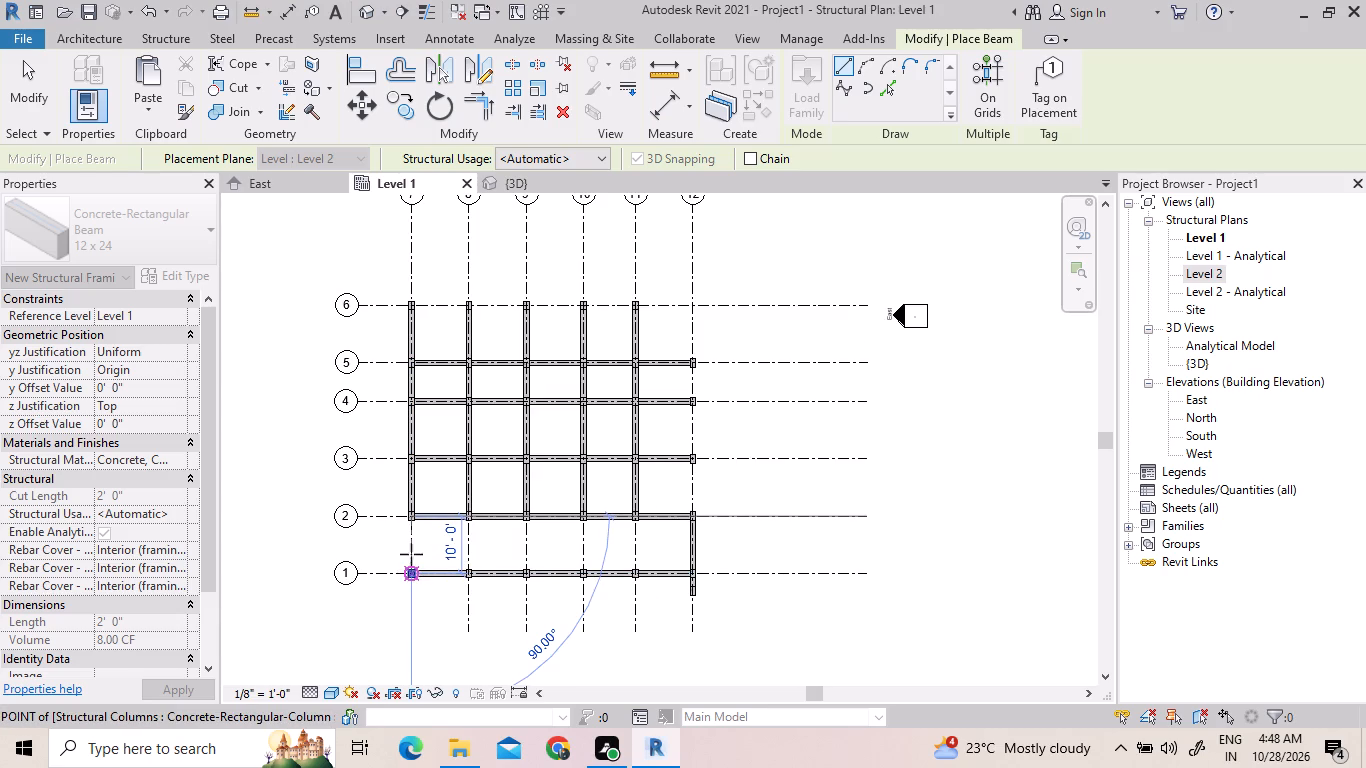
pyautogui.moveTo(411, 554); pyautogui.dragTo(408, 514)
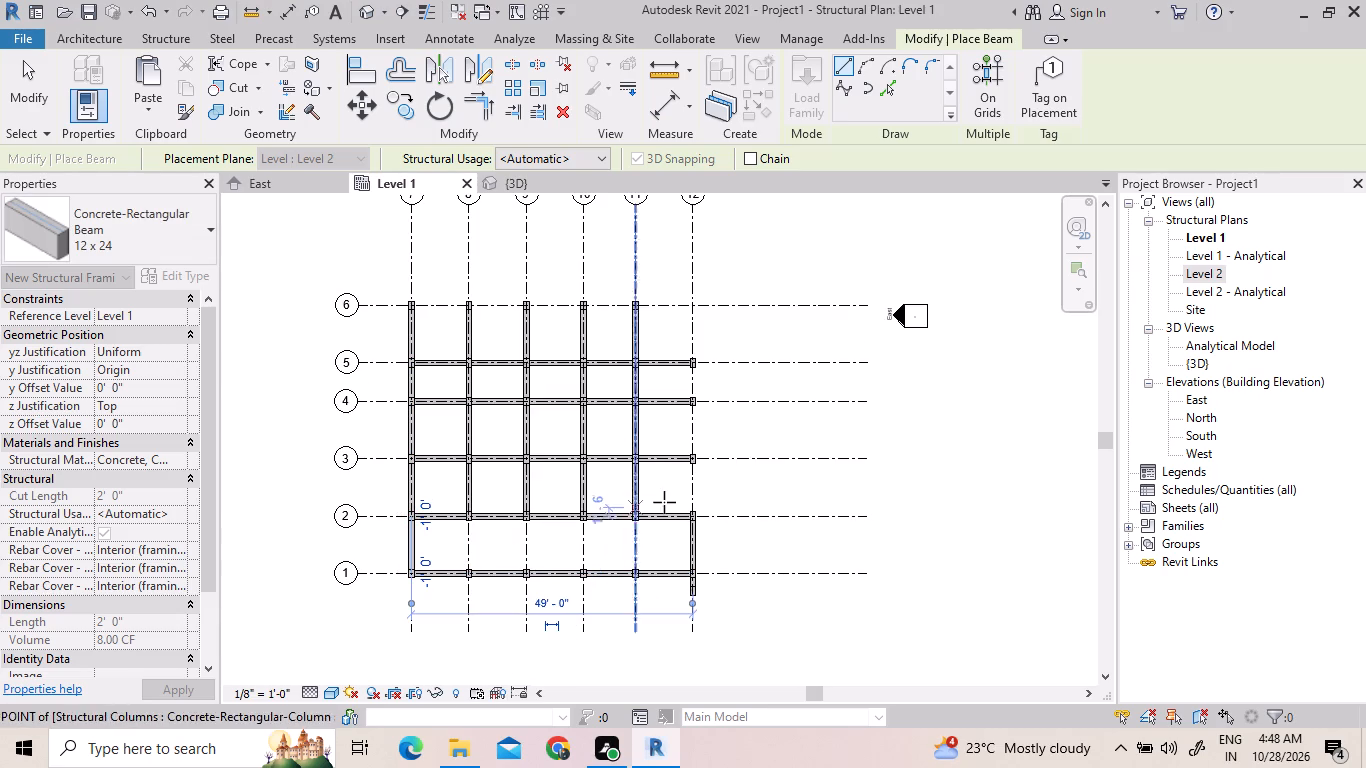
# Place 12 x 24 beams along grid 12 from grid 2 to grid 6, and along grid 6 from grid 7 to grid 12.
pyautogui.moveTo(697, 515); pyautogui.dragTo(692, 296)
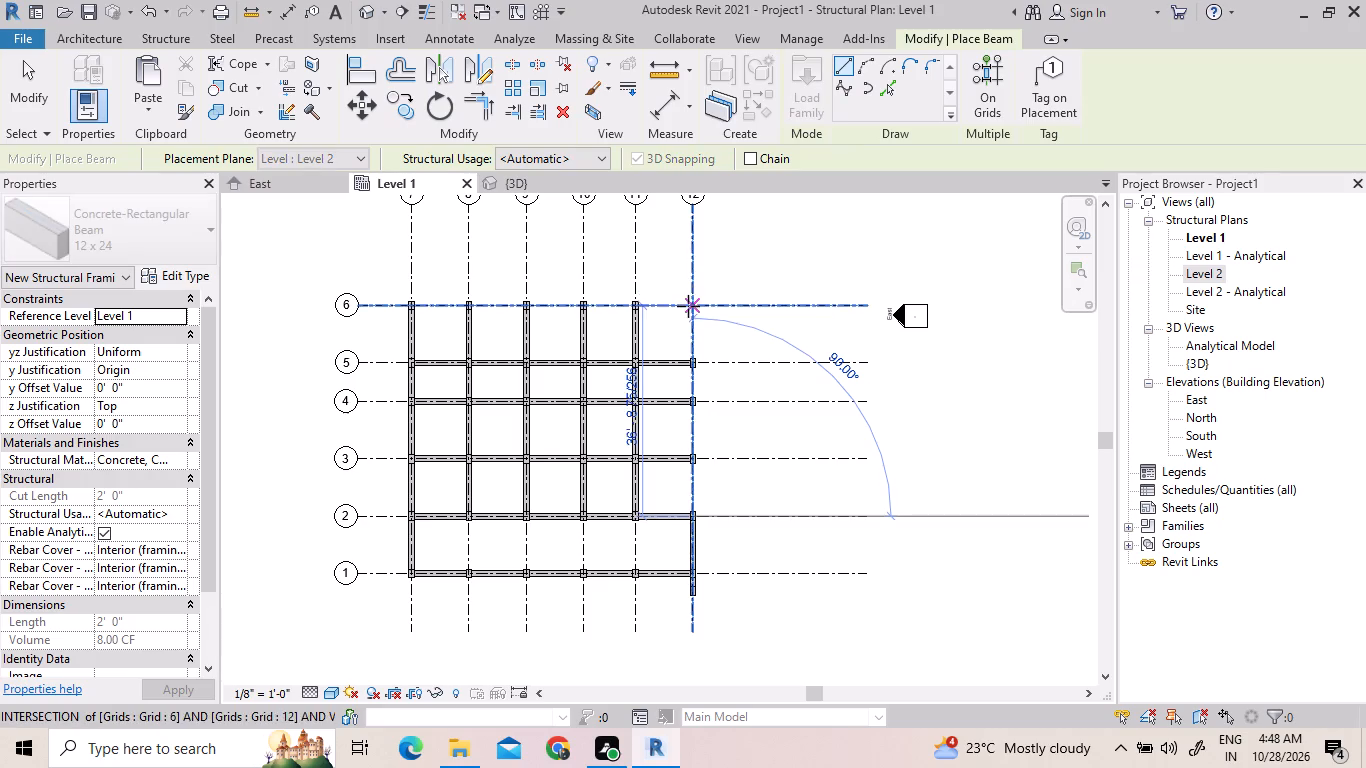
pyautogui.click(688, 306)
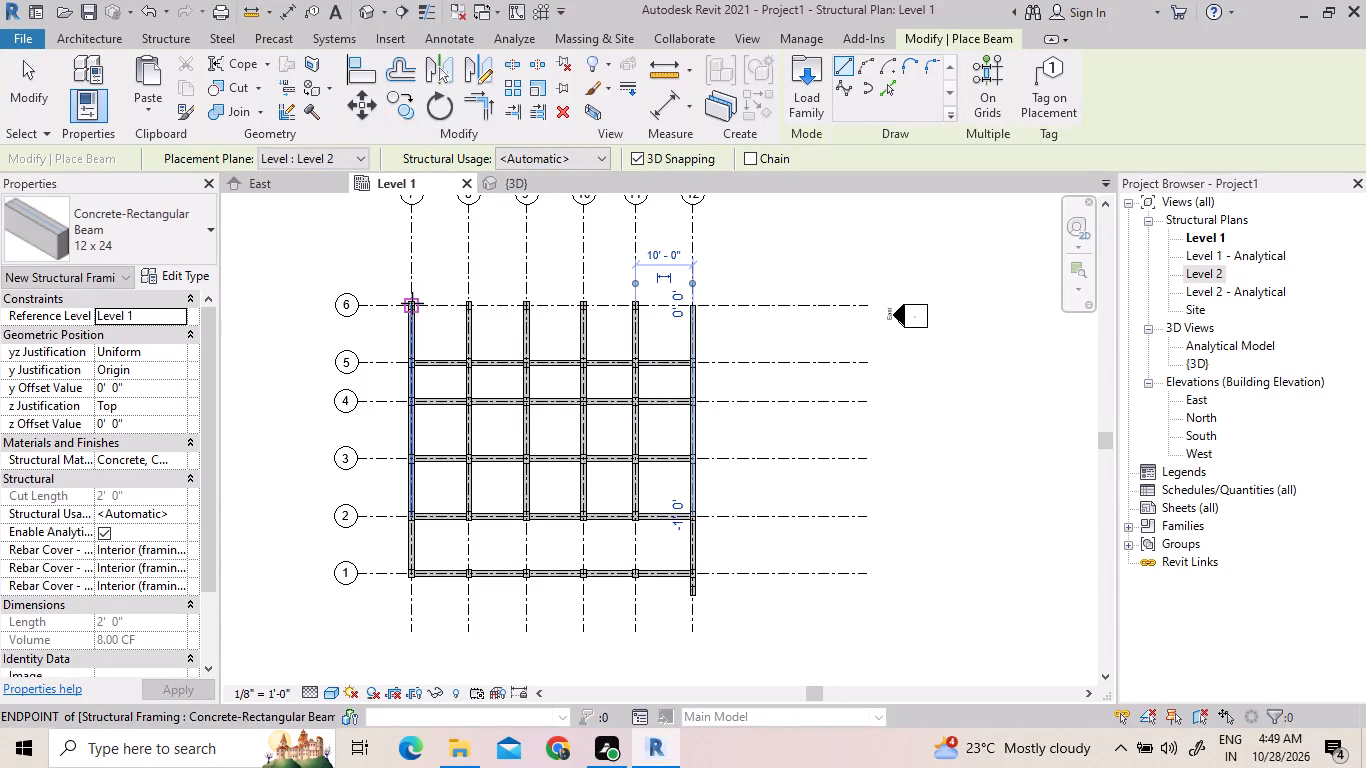
pyautogui.moveTo(412, 303); pyautogui.dragTo(688, 303)
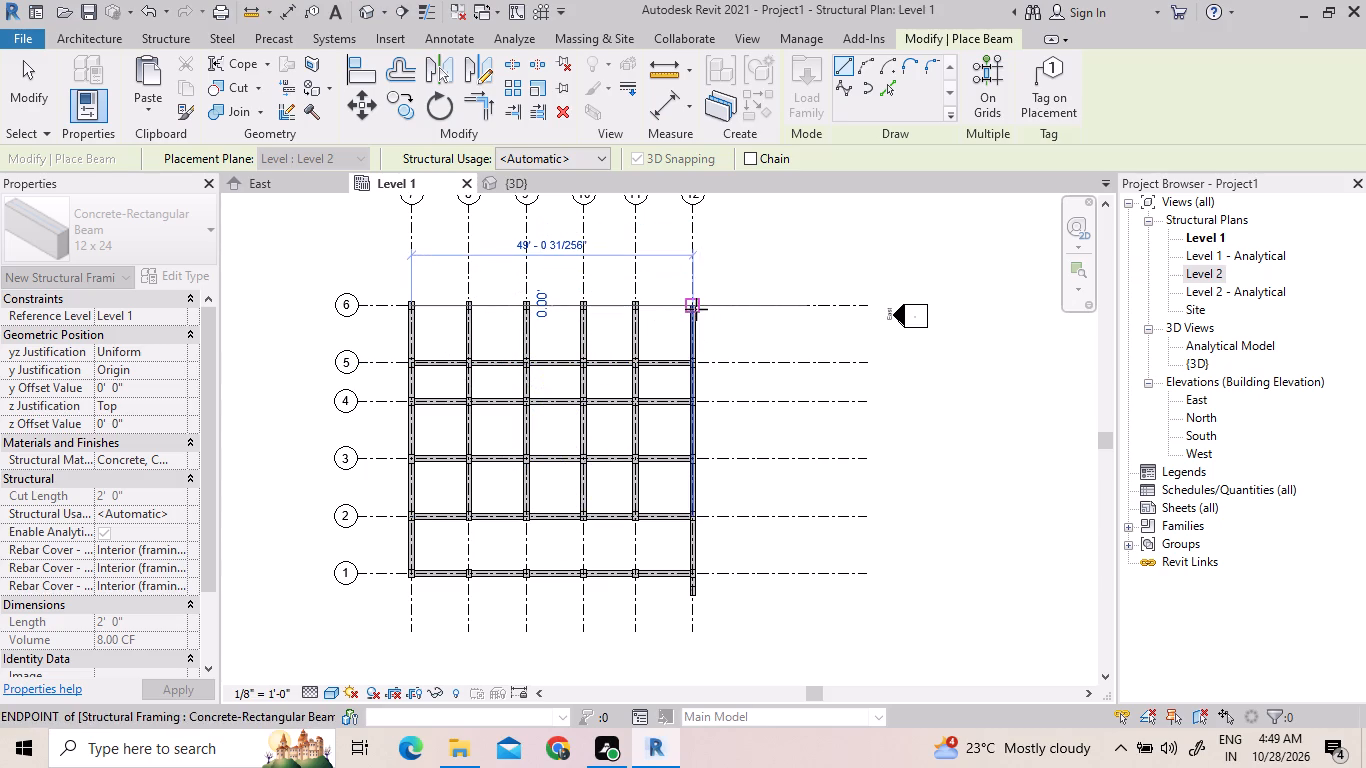
pyautogui.click(695, 308)
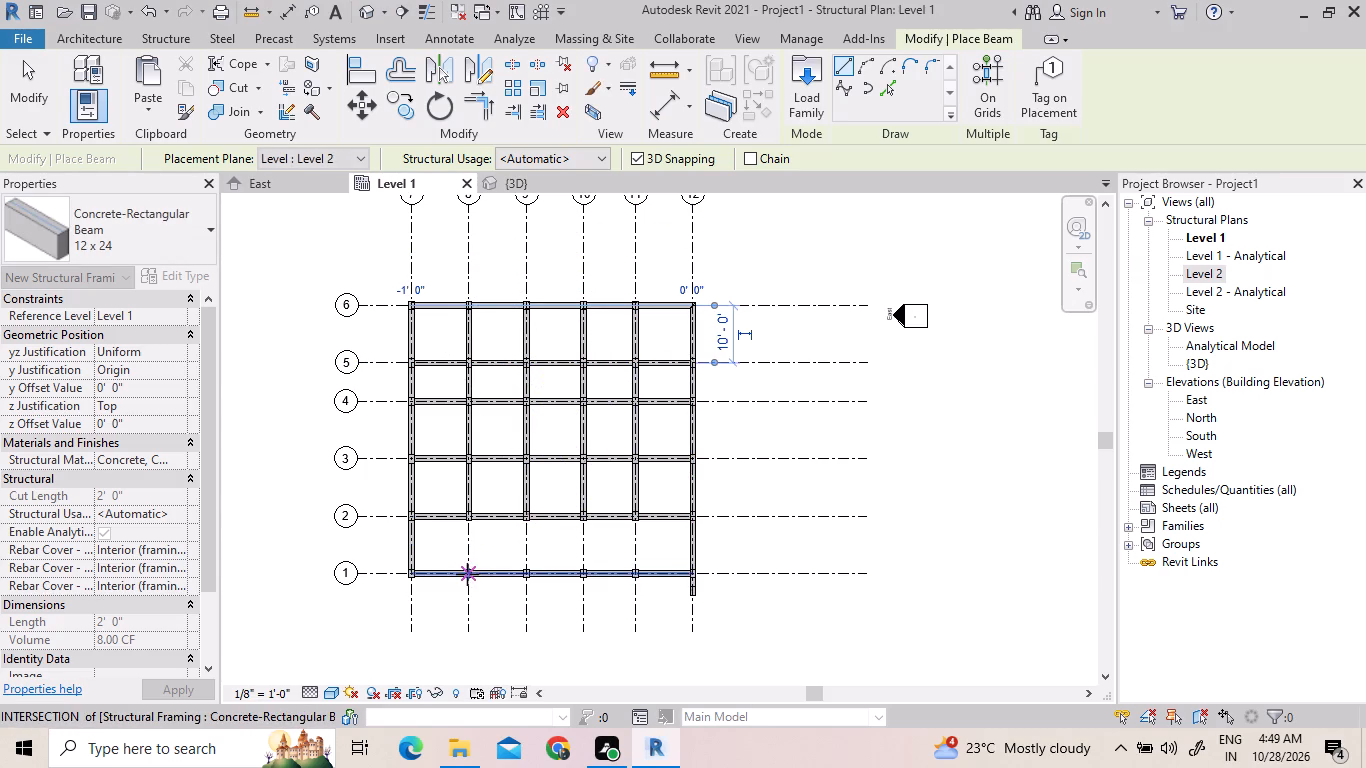
# Place 12 x 24 concrete beams on the Level 2 plane along grids 8, 9, 10 and 11, spanning from grid 1 to grid 2.
pyautogui.moveTo(467, 574); pyautogui.dragTo(474, 515)
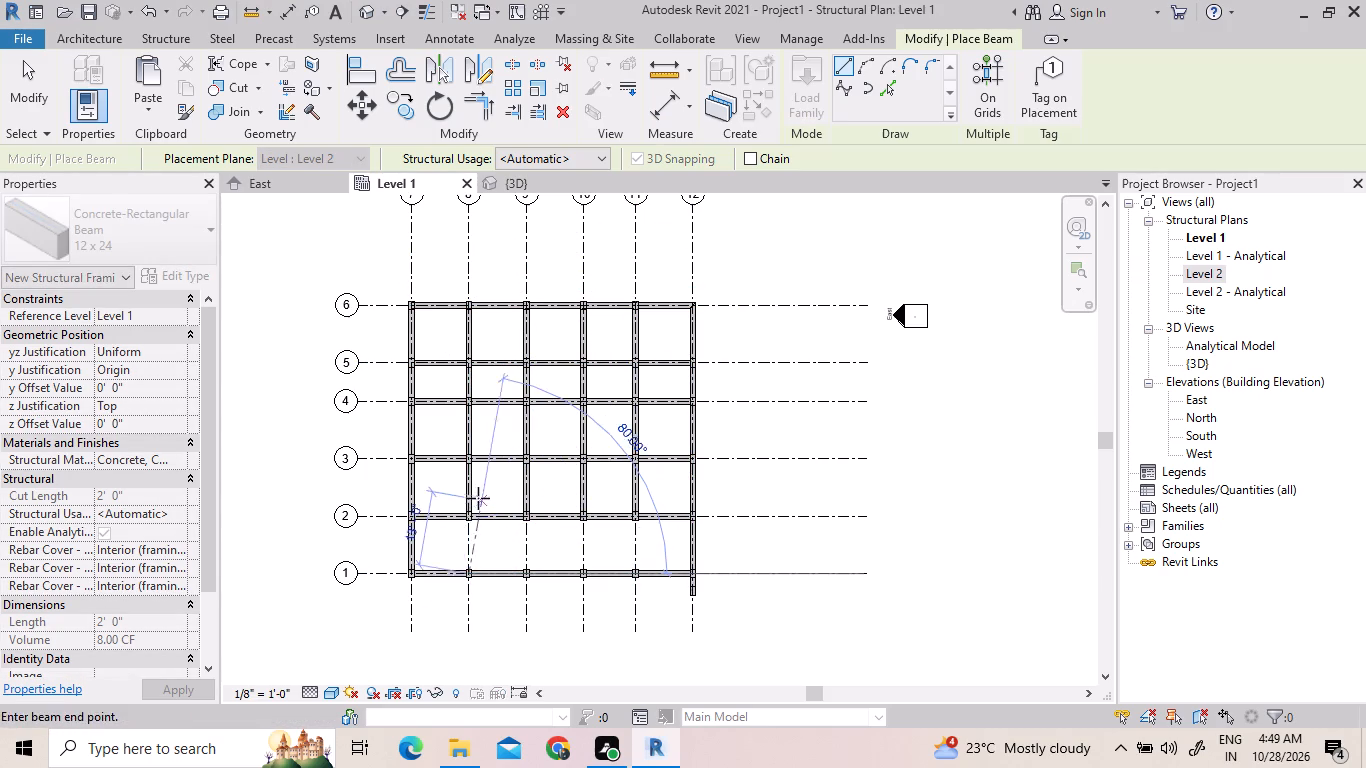
pyautogui.click(469, 508)
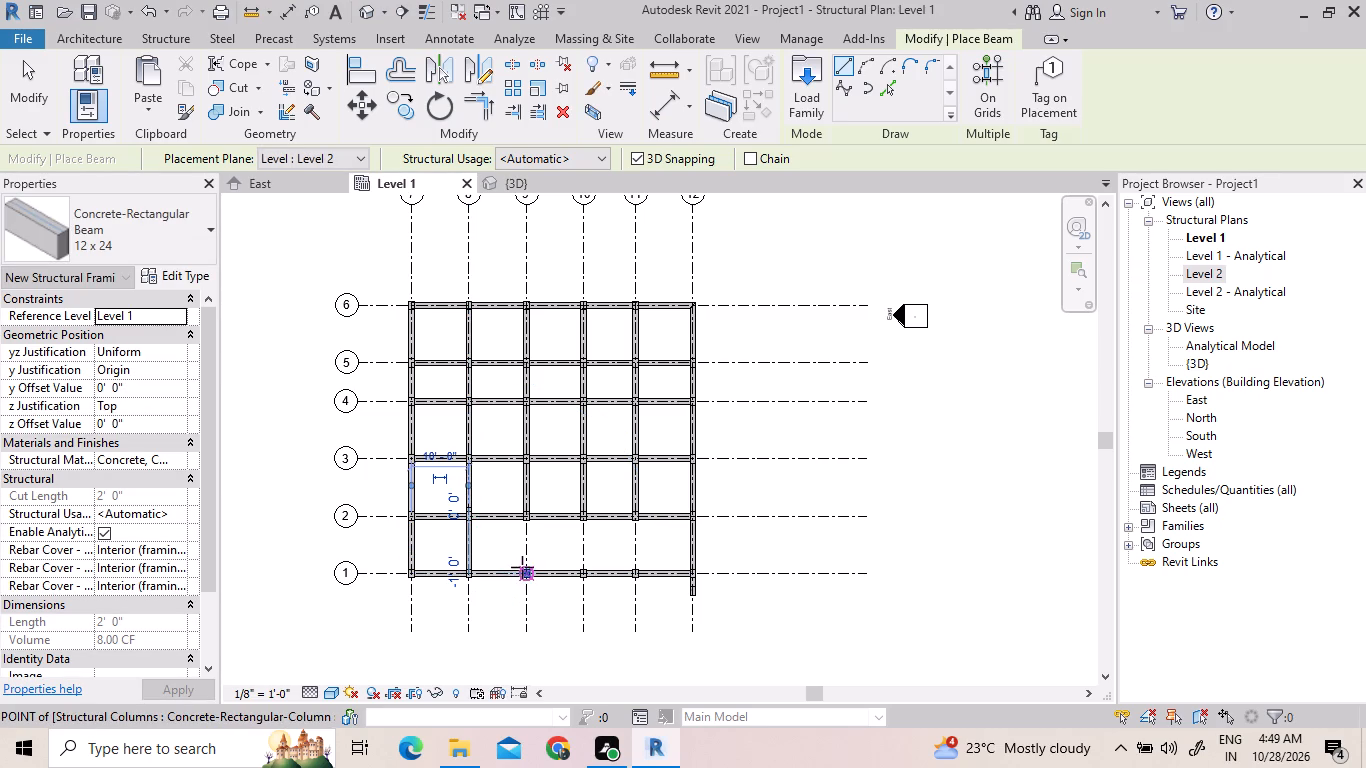
pyautogui.moveTo(524, 582); pyautogui.dragTo(540, 517)
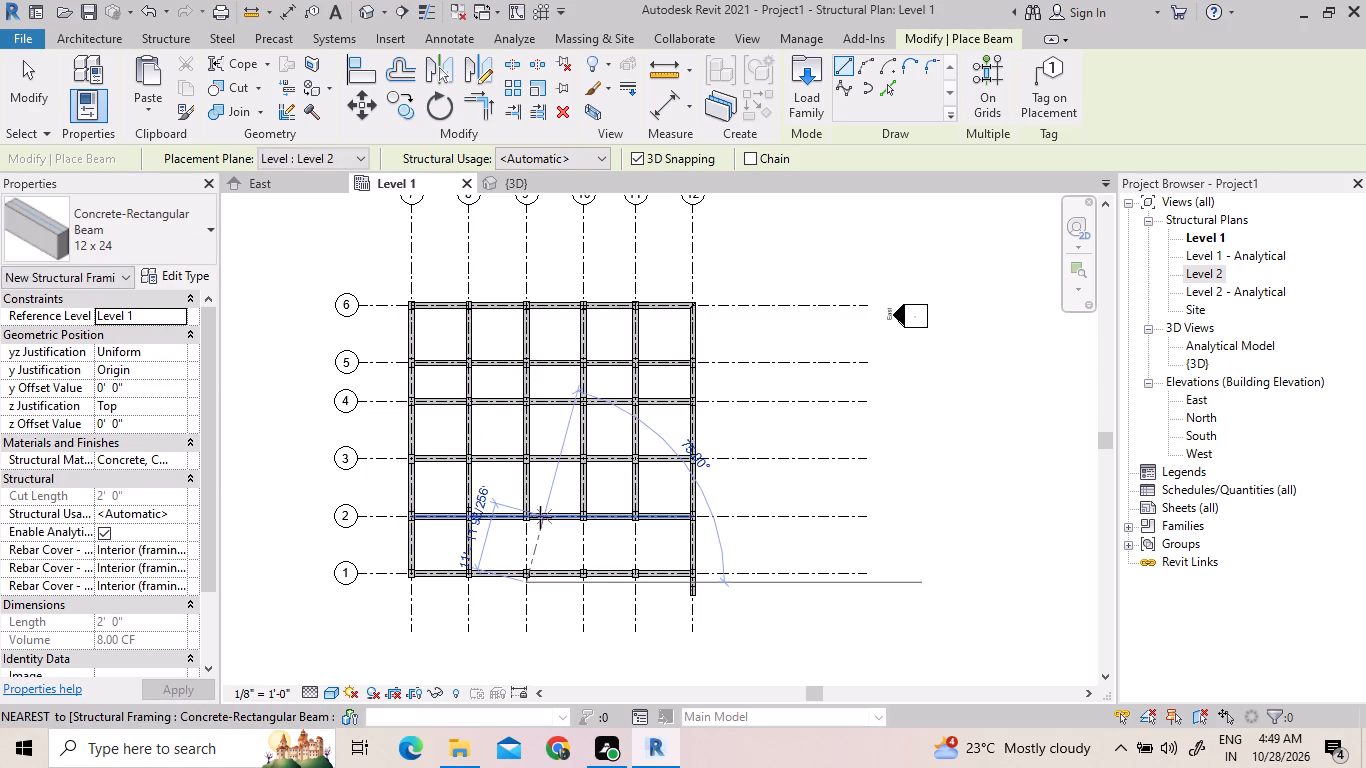
pyautogui.moveTo(540, 517); pyautogui.dragTo(518, 517)
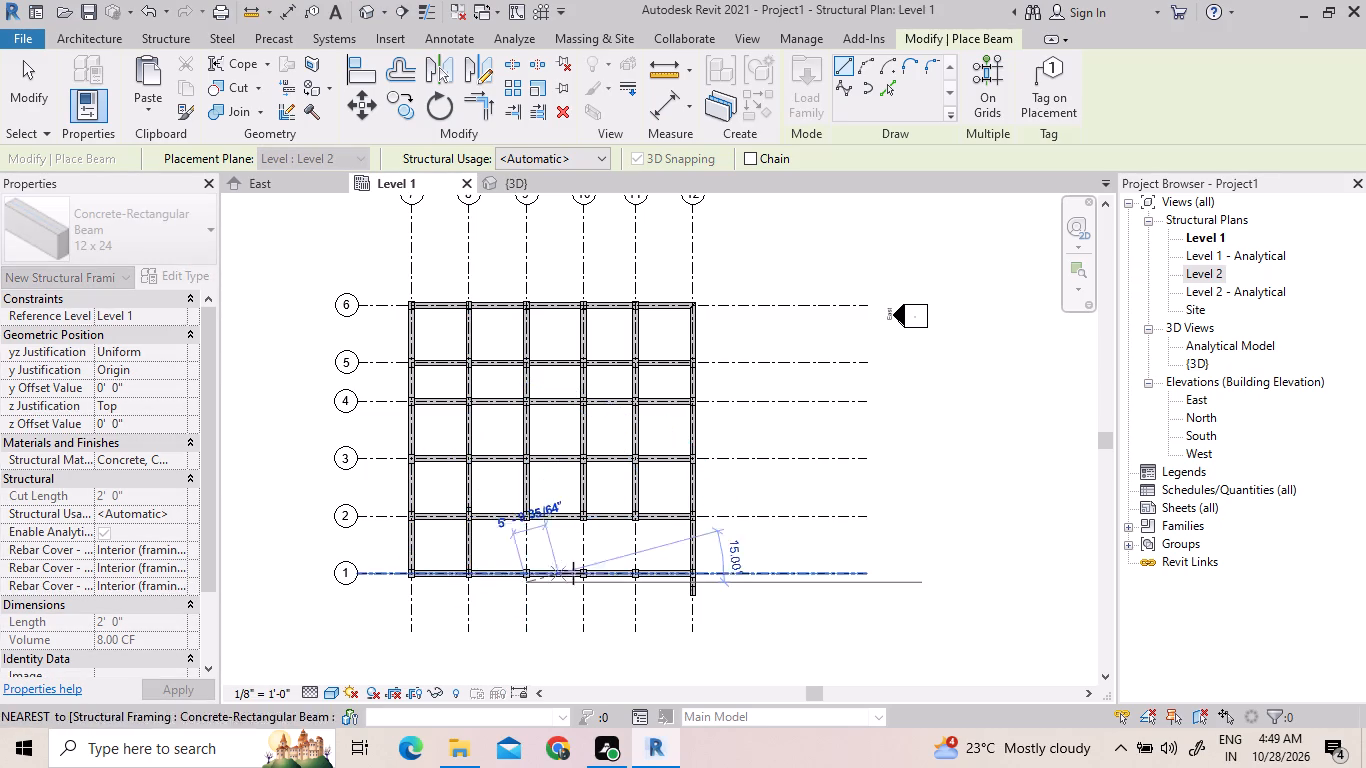
pyautogui.click(522, 513)
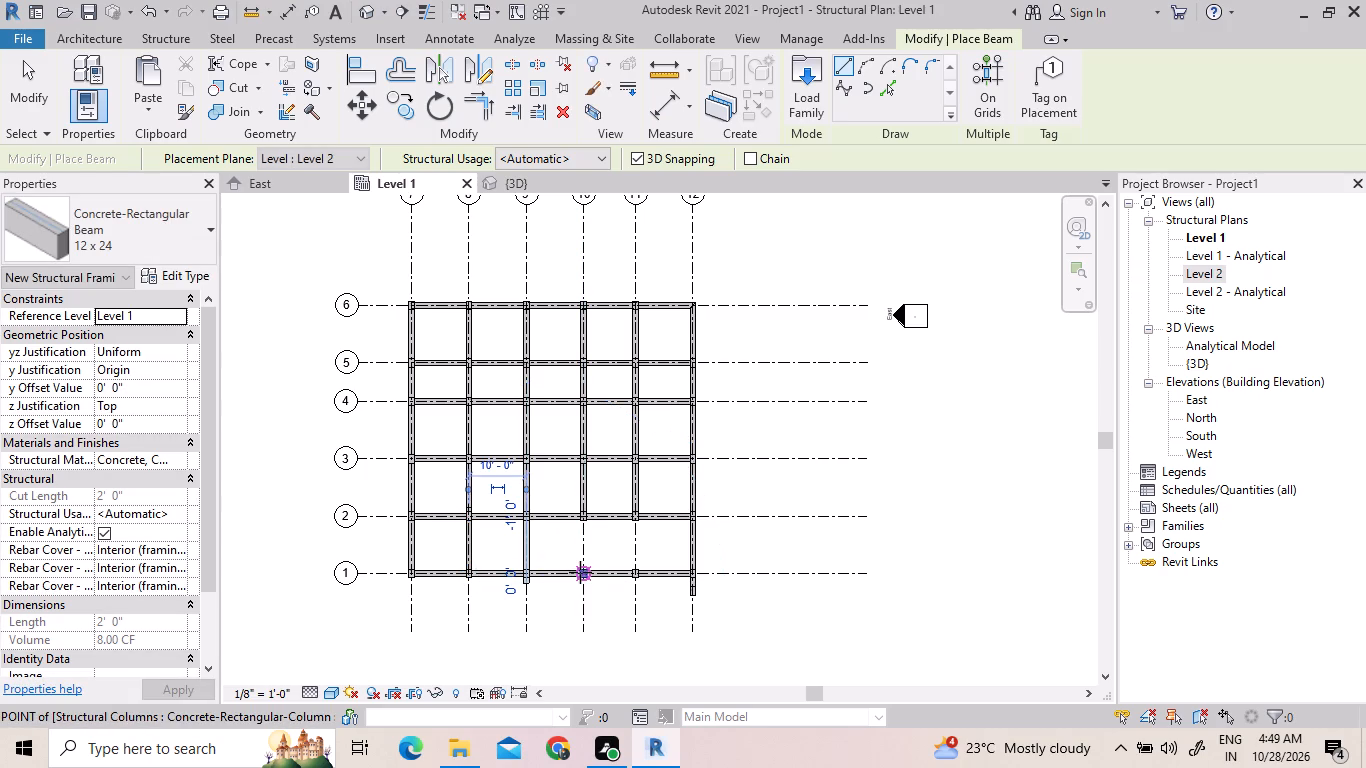
pyautogui.moveTo(580, 572); pyautogui.dragTo(580, 517)
pyautogui.click(581, 517)
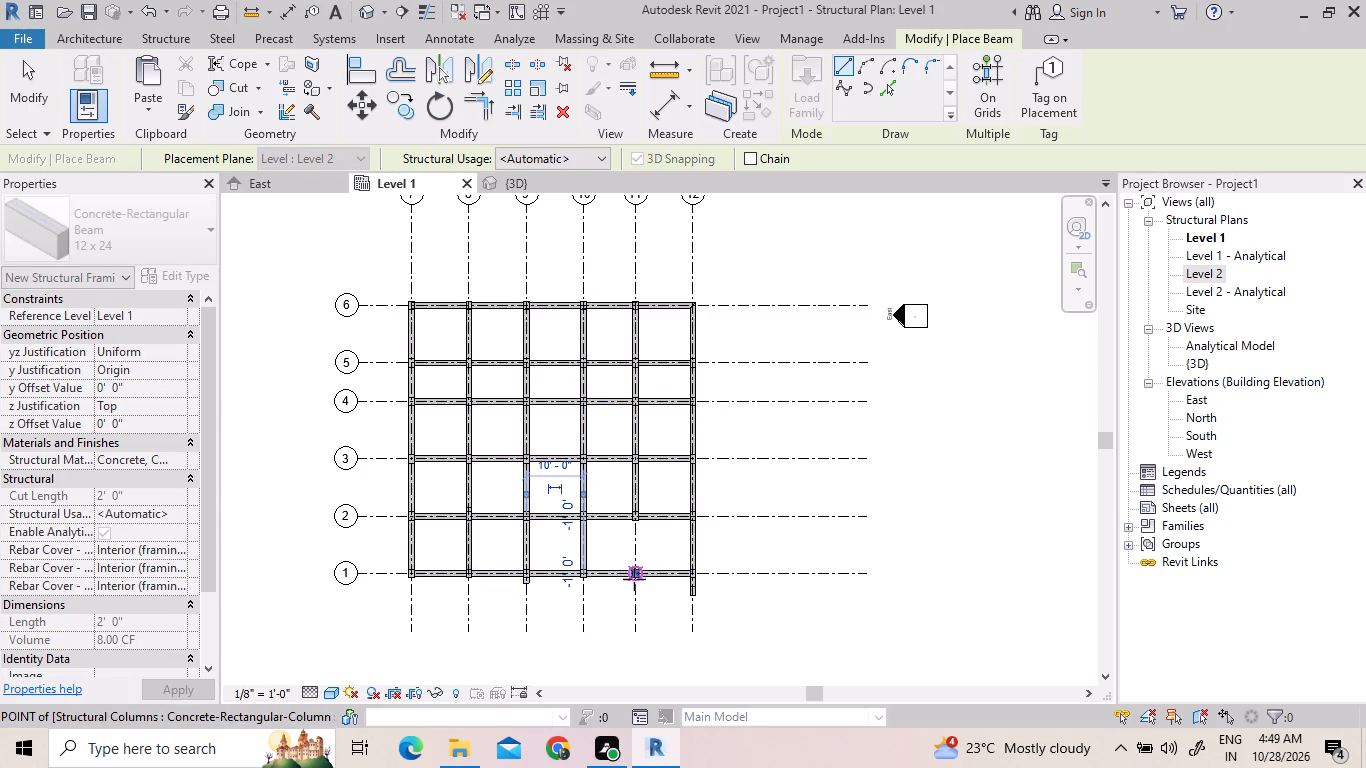
pyautogui.moveTo(639, 570); pyautogui.dragTo(640, 516)
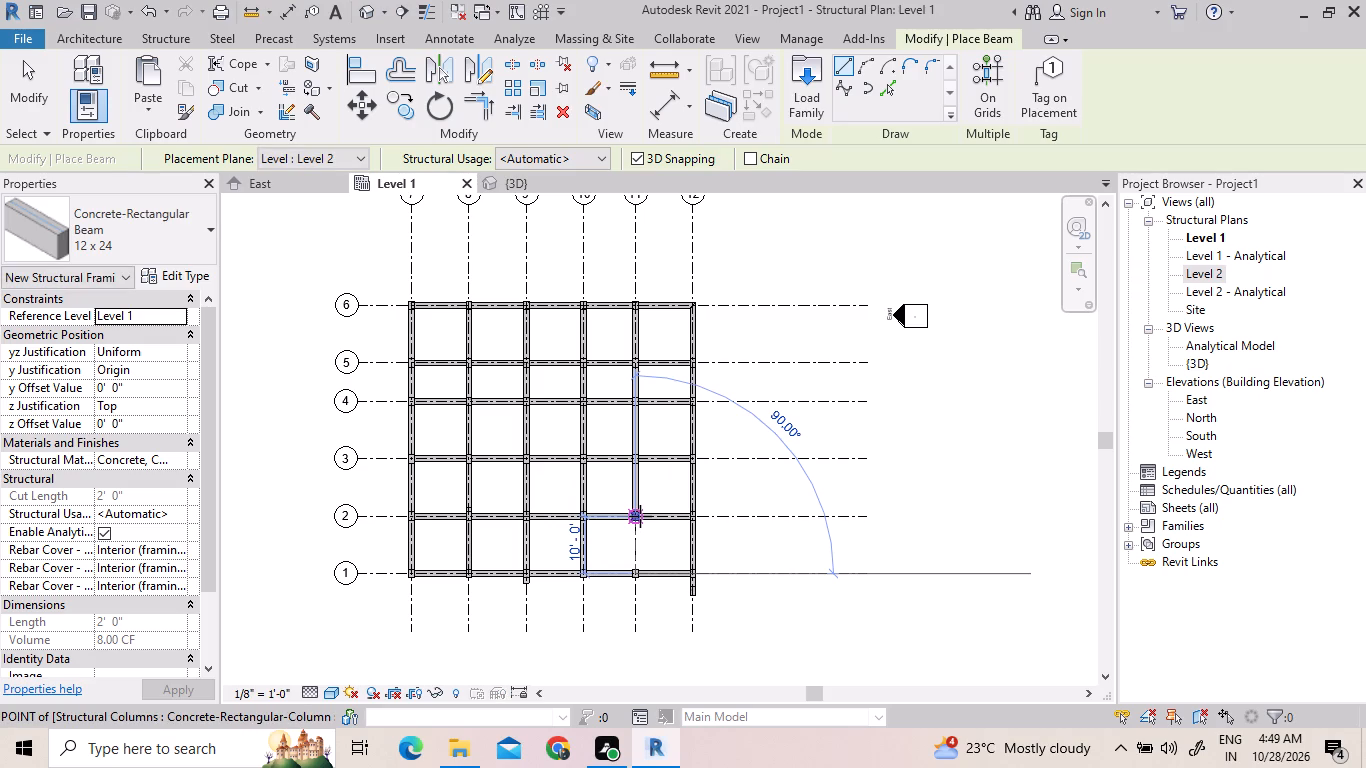
pyautogui.click(640, 516)
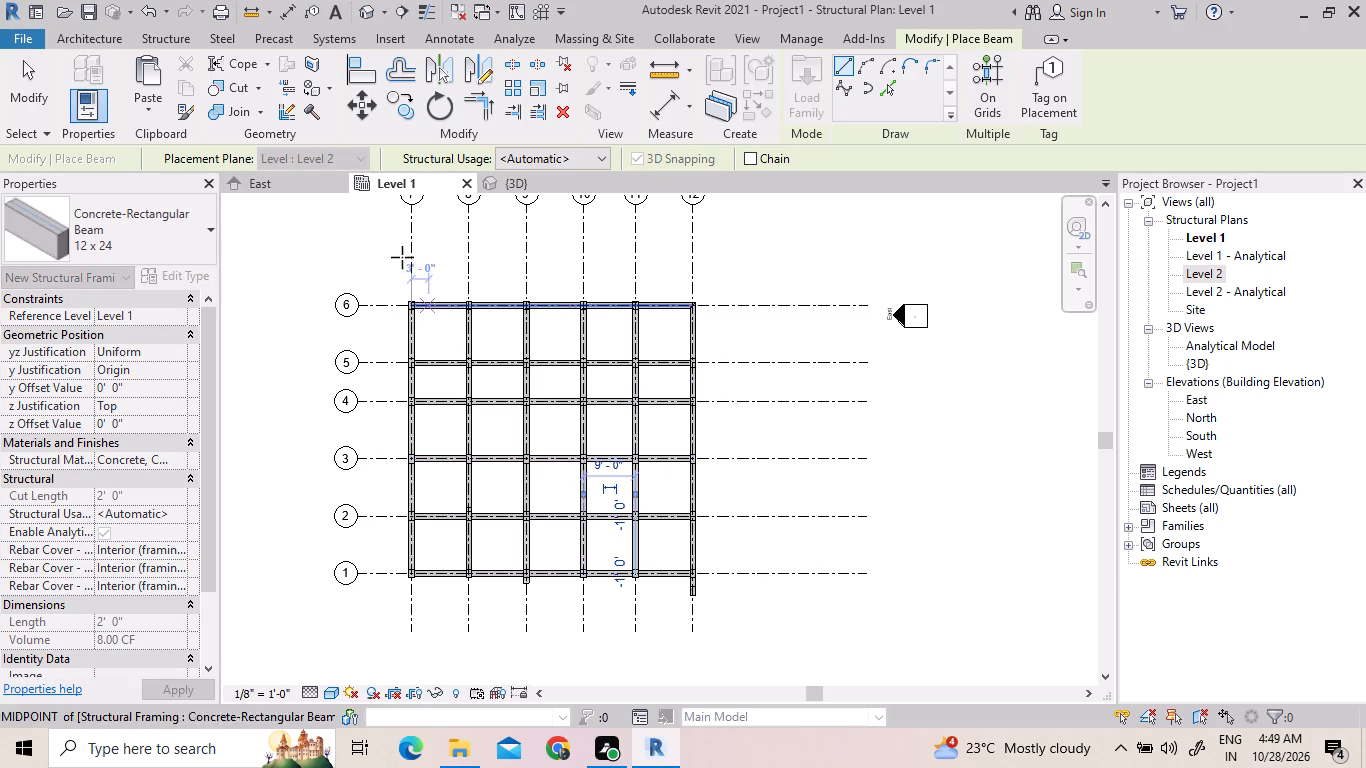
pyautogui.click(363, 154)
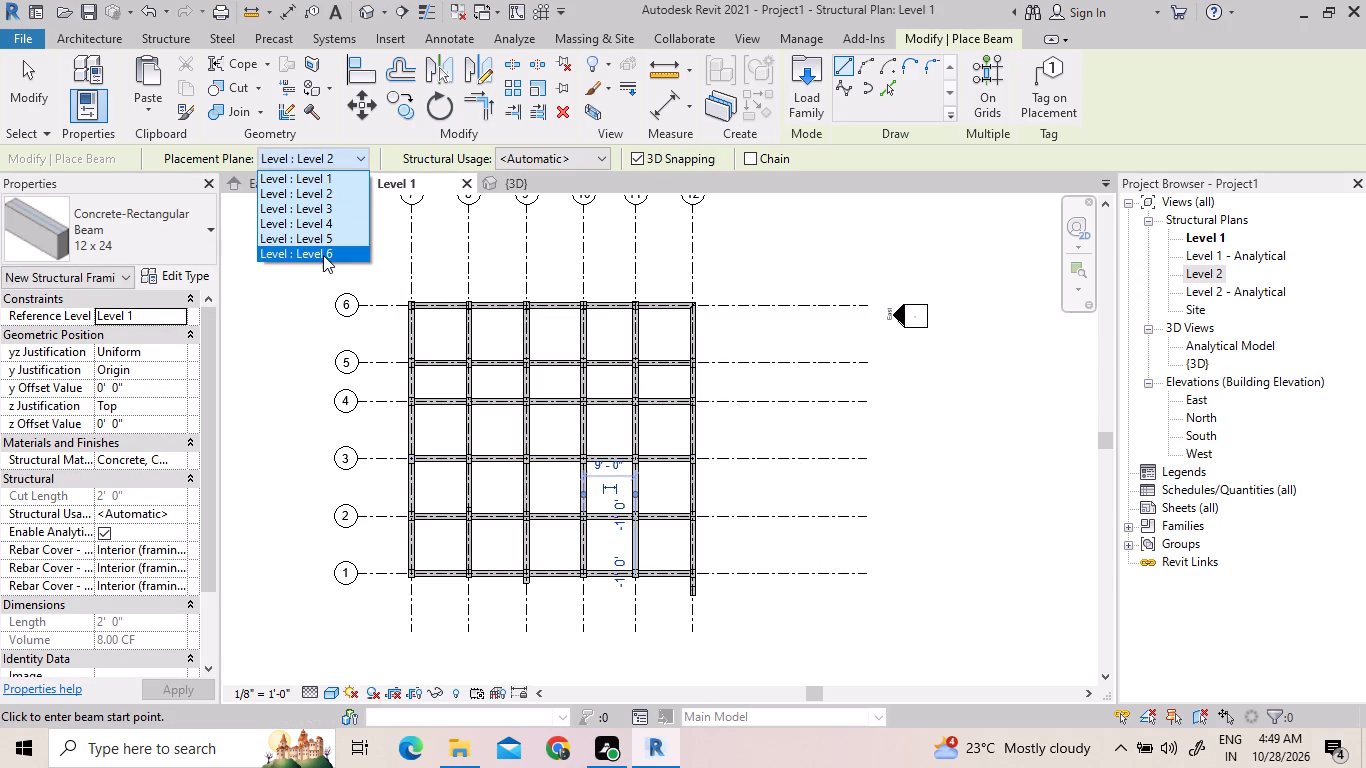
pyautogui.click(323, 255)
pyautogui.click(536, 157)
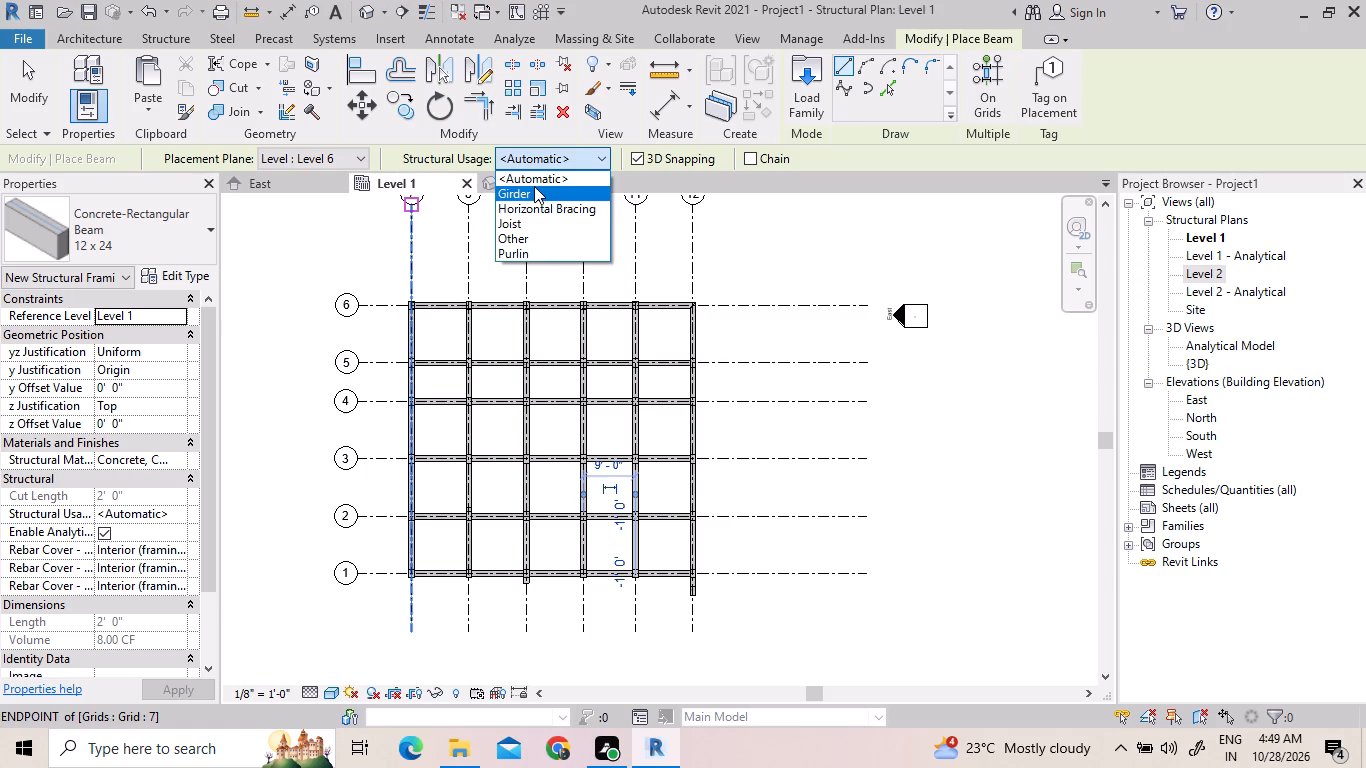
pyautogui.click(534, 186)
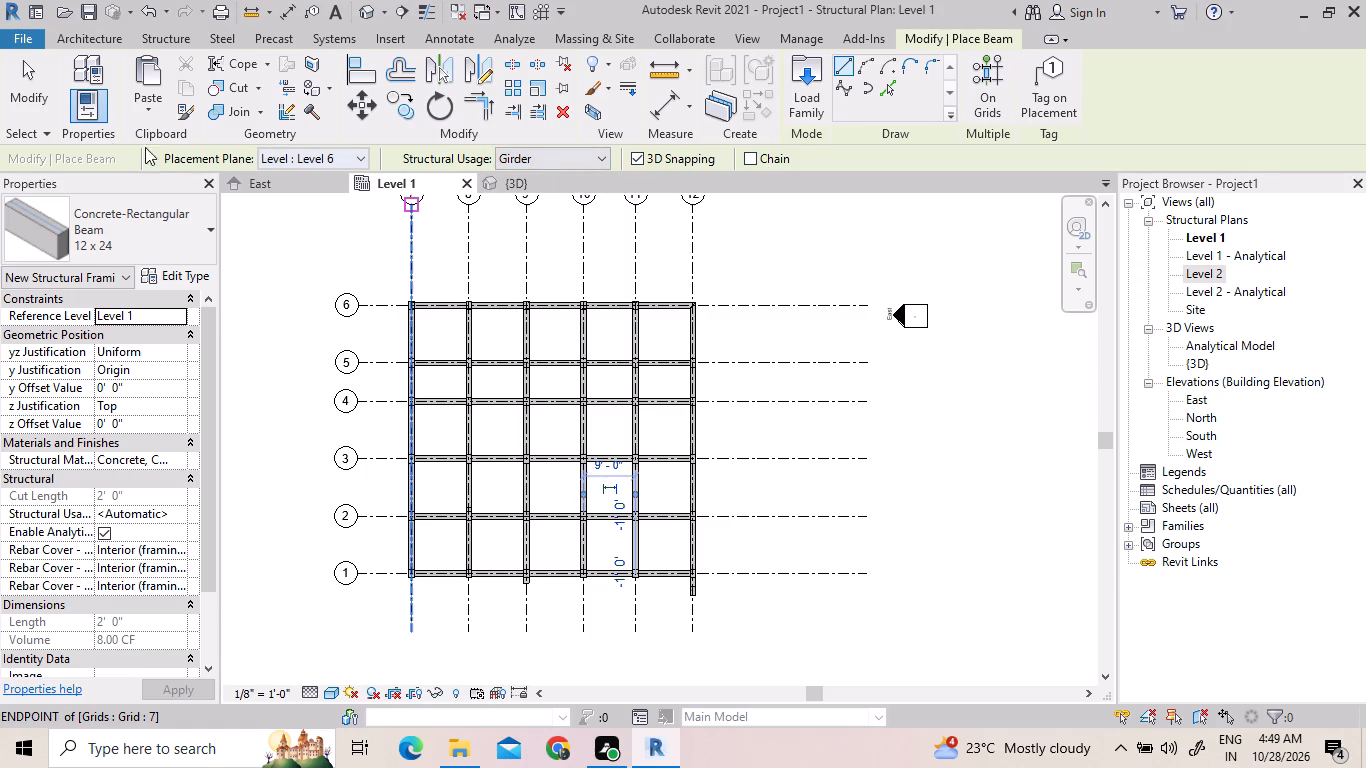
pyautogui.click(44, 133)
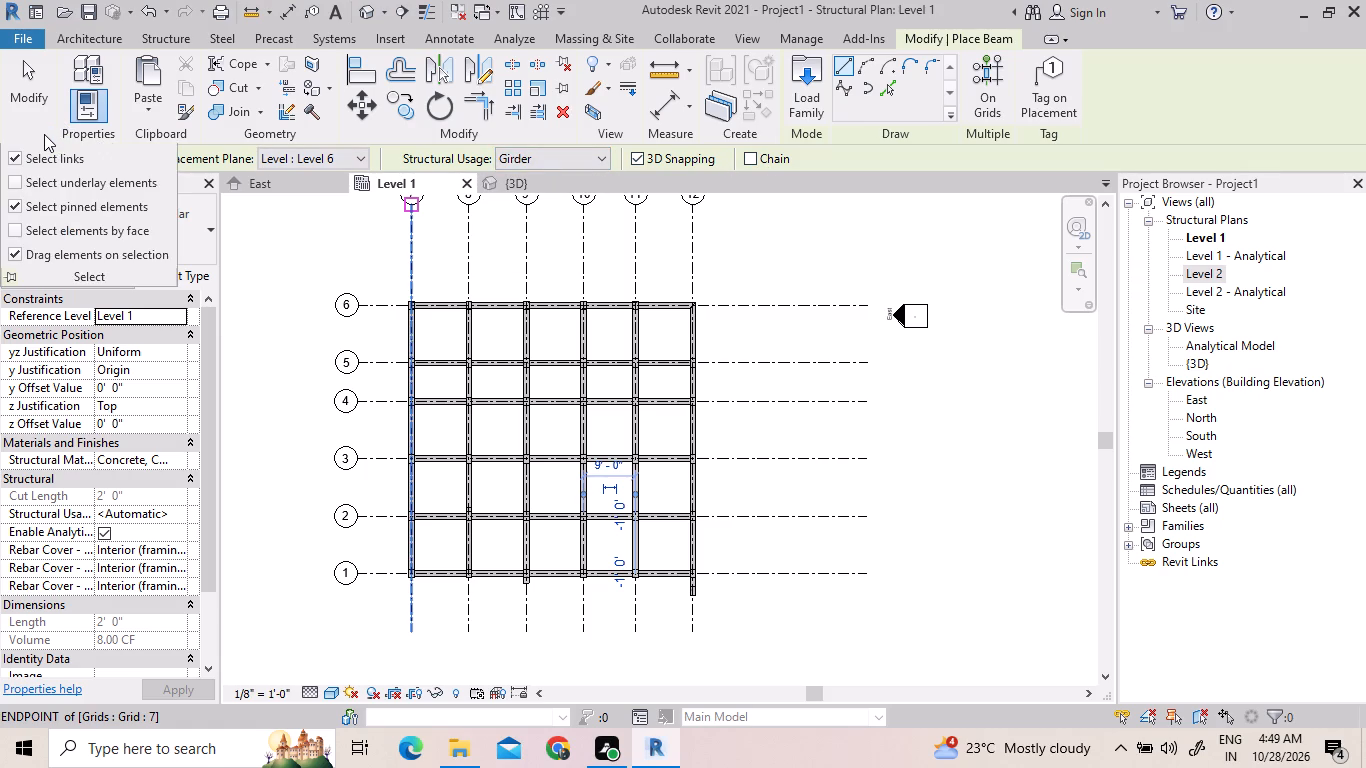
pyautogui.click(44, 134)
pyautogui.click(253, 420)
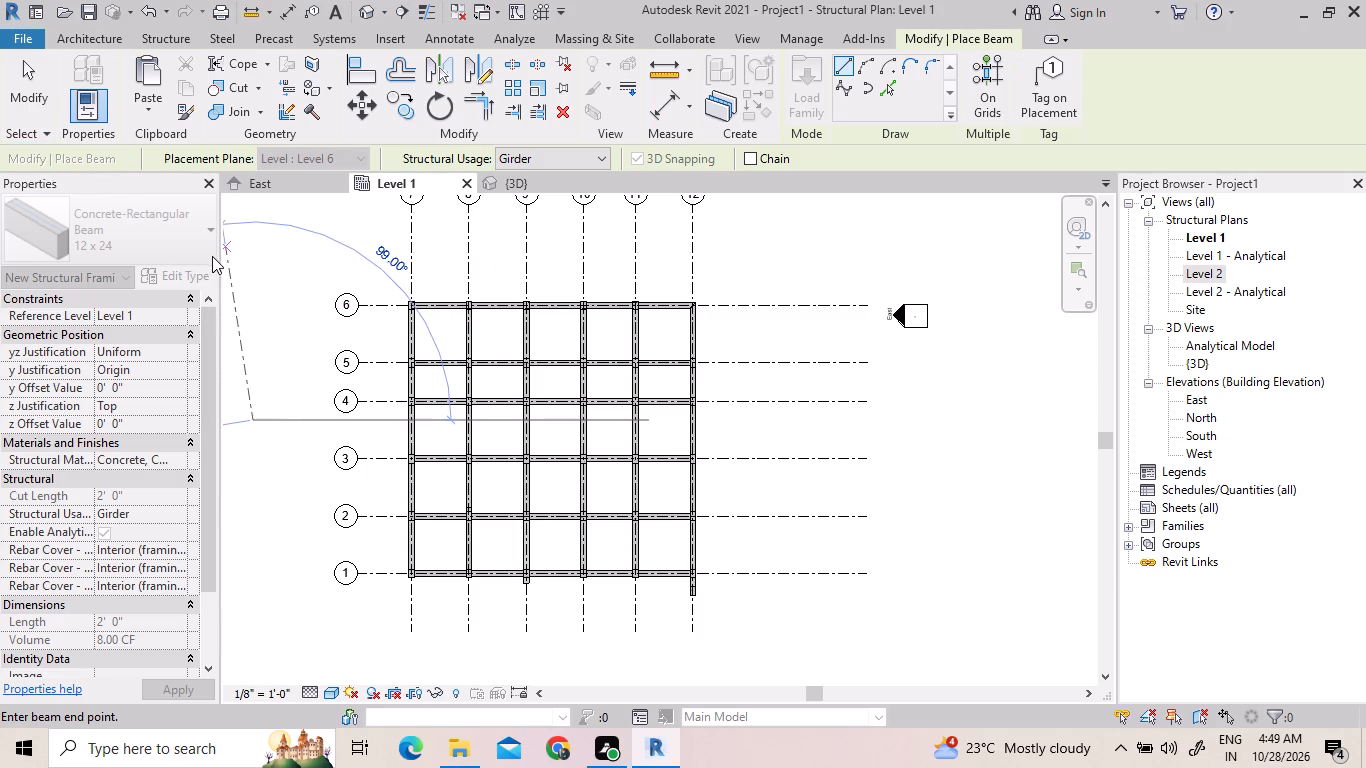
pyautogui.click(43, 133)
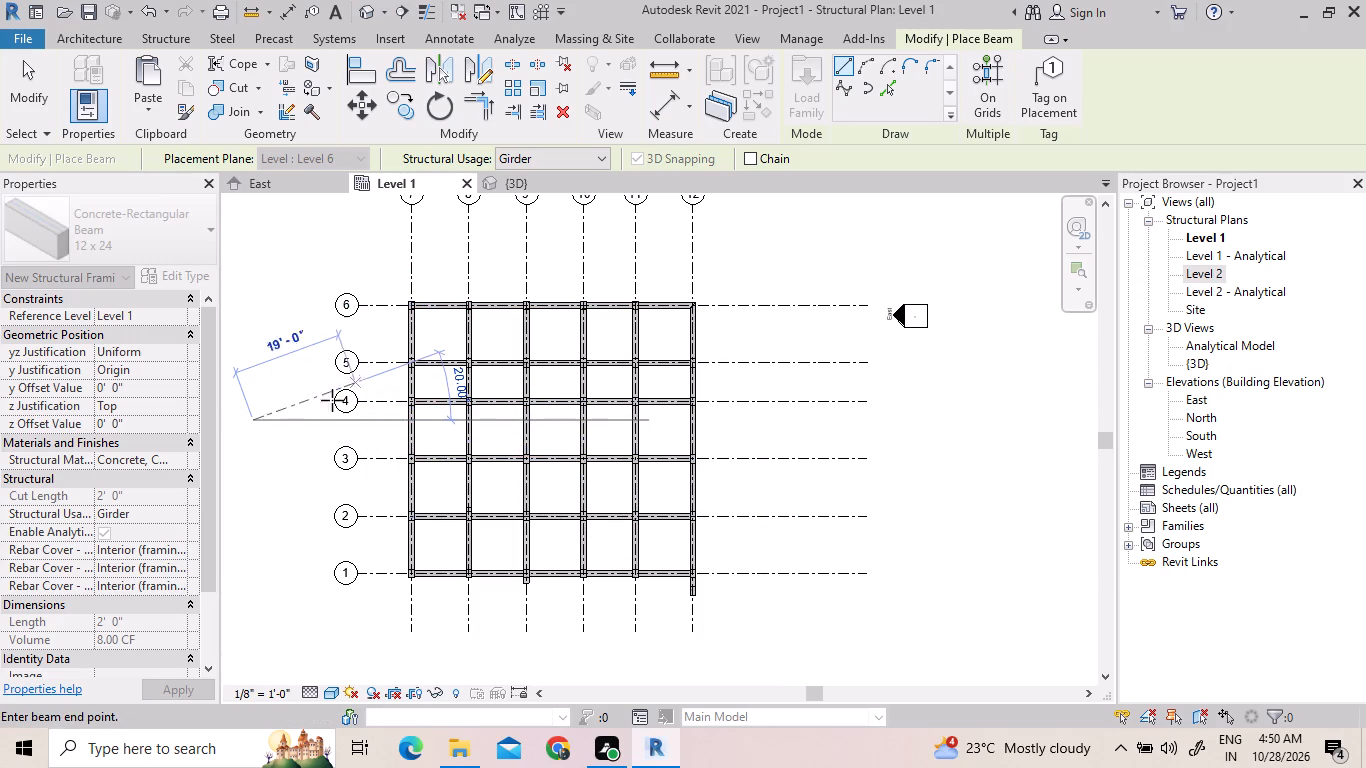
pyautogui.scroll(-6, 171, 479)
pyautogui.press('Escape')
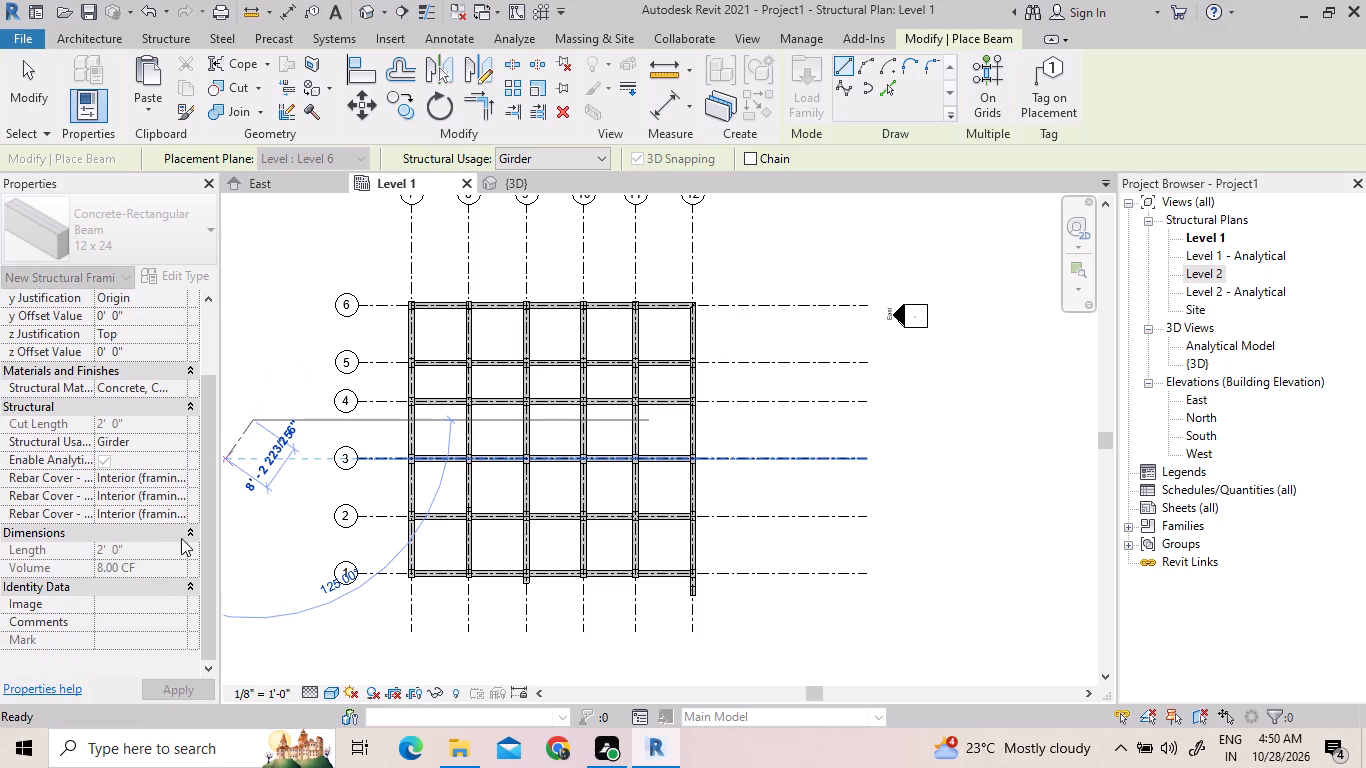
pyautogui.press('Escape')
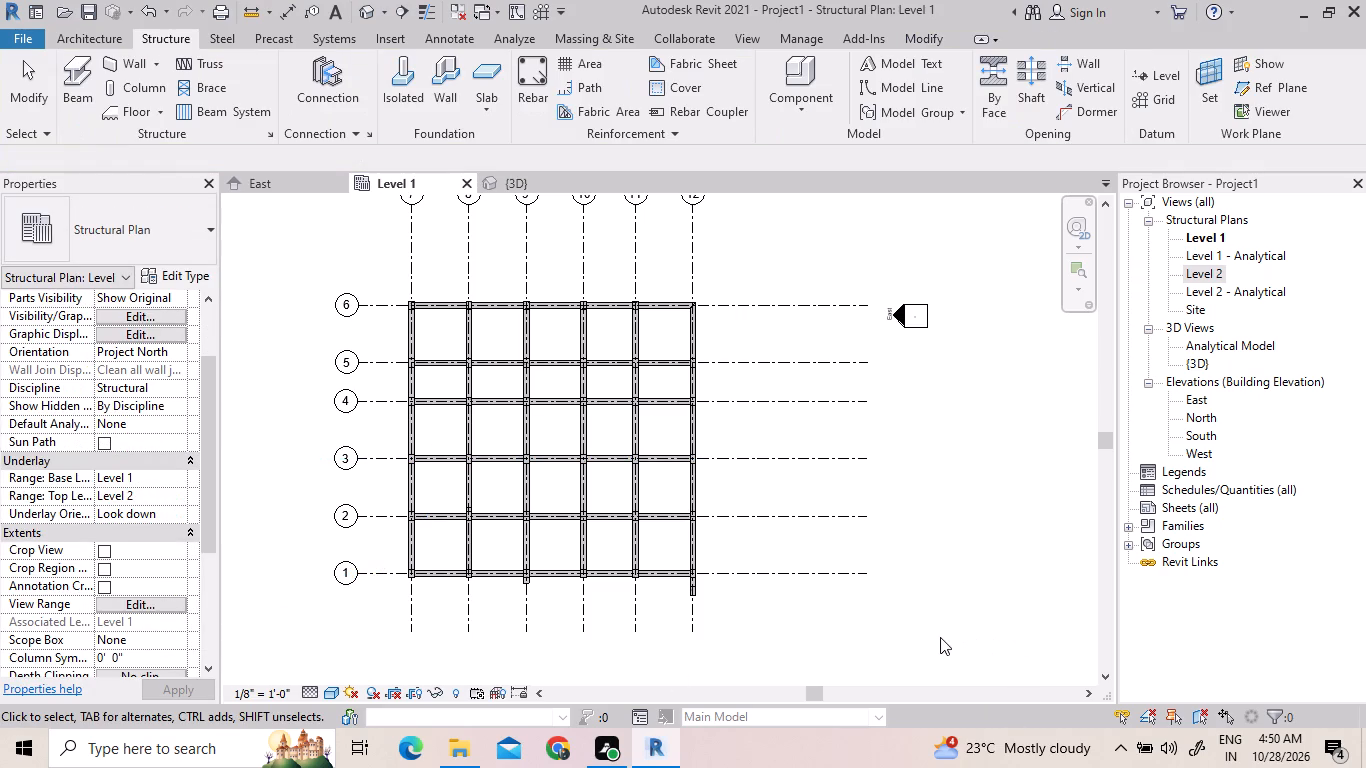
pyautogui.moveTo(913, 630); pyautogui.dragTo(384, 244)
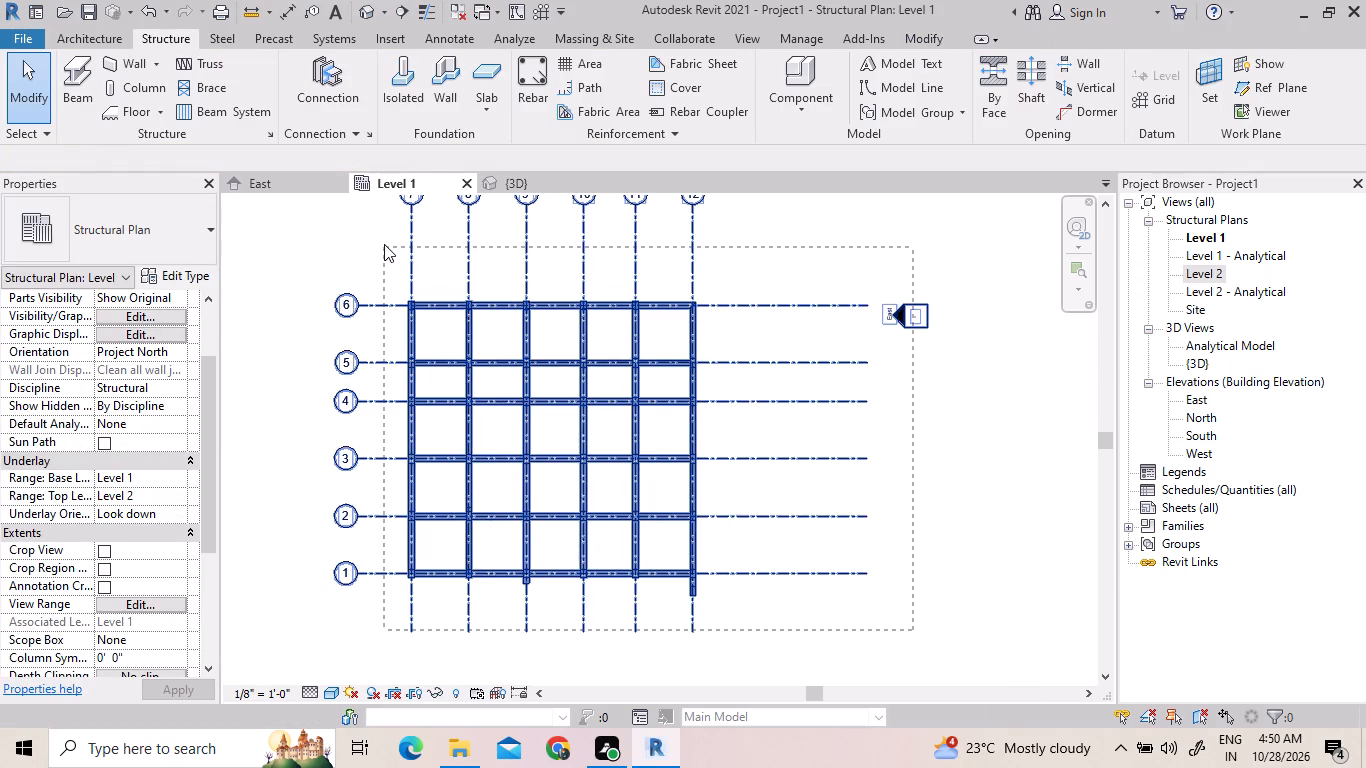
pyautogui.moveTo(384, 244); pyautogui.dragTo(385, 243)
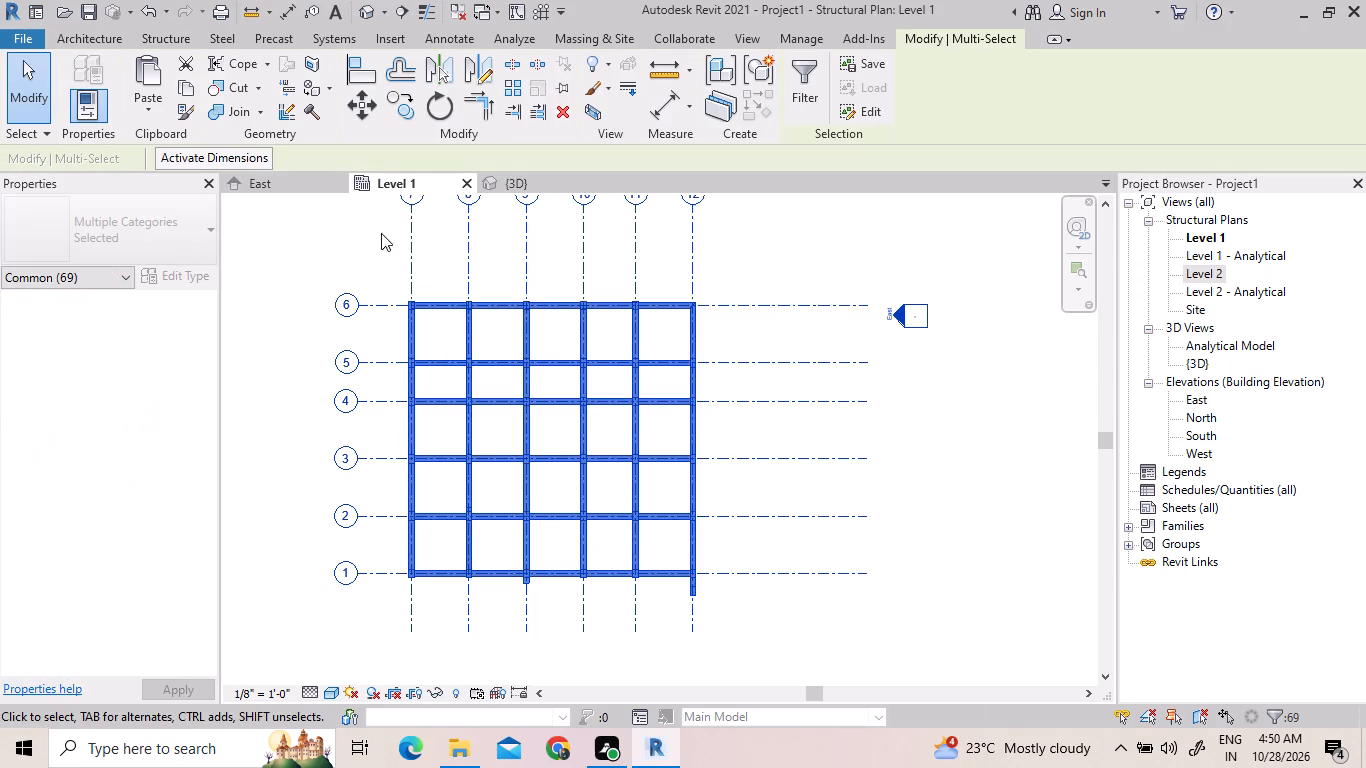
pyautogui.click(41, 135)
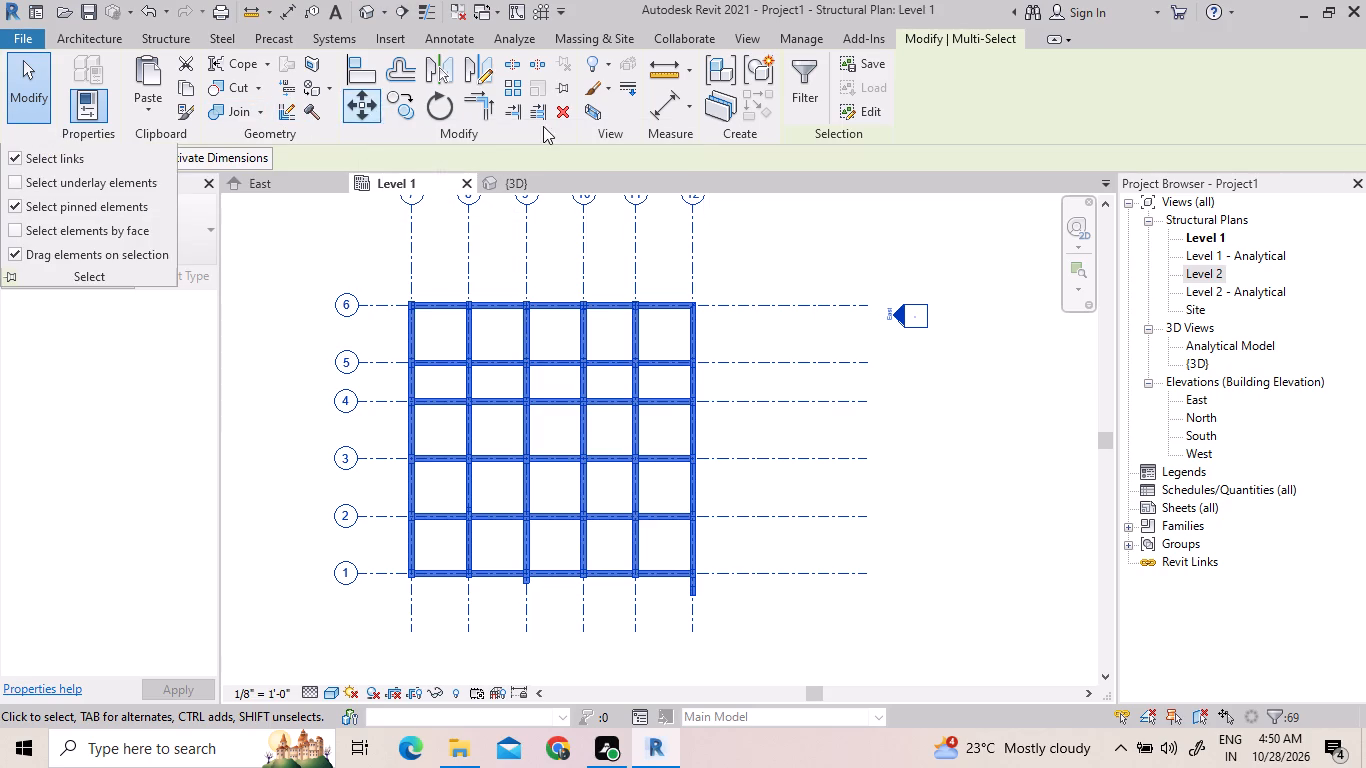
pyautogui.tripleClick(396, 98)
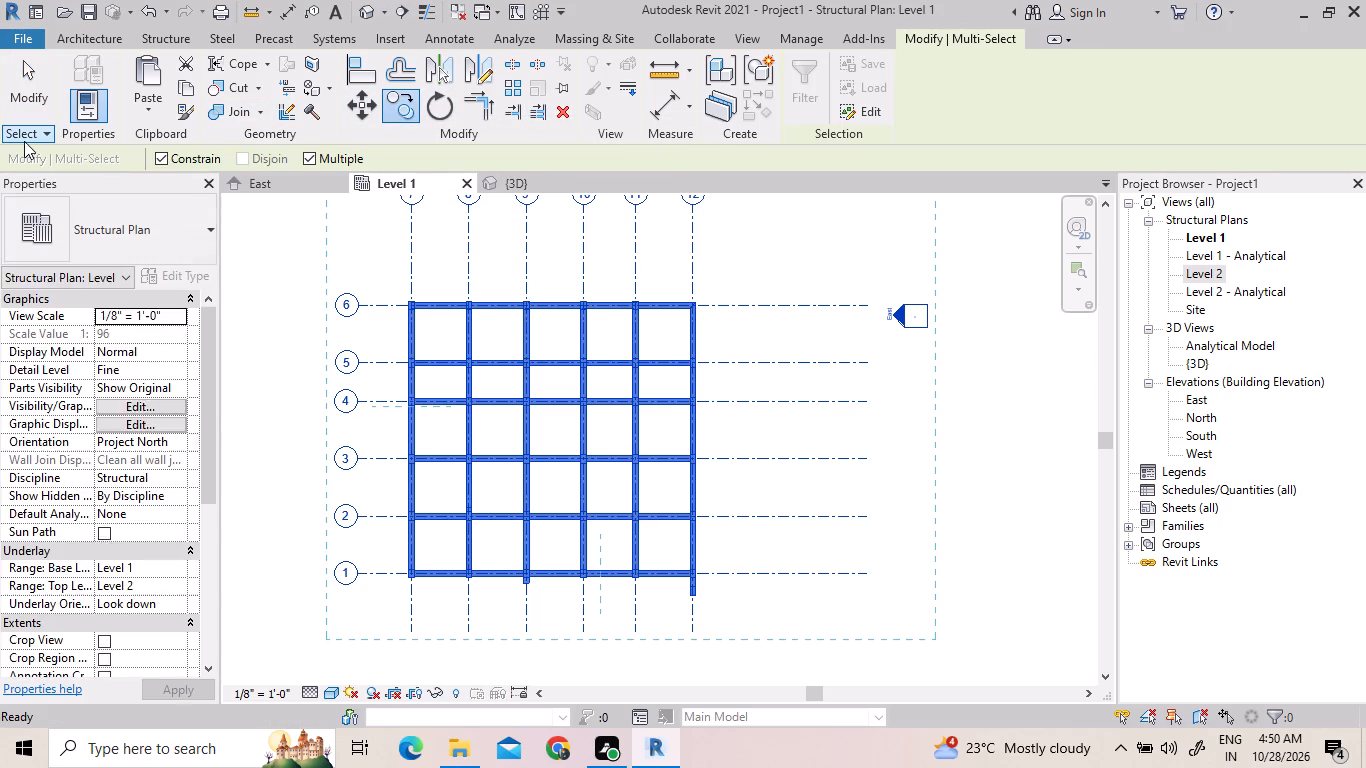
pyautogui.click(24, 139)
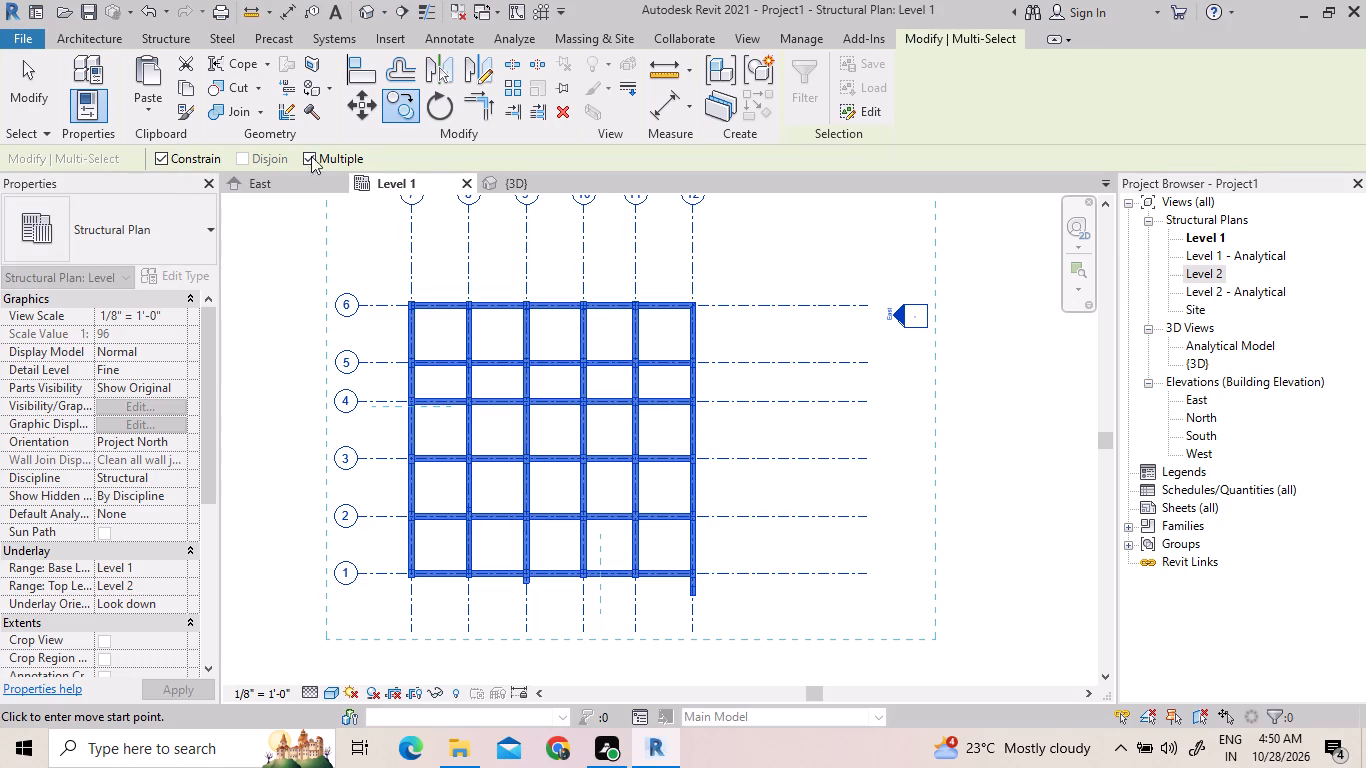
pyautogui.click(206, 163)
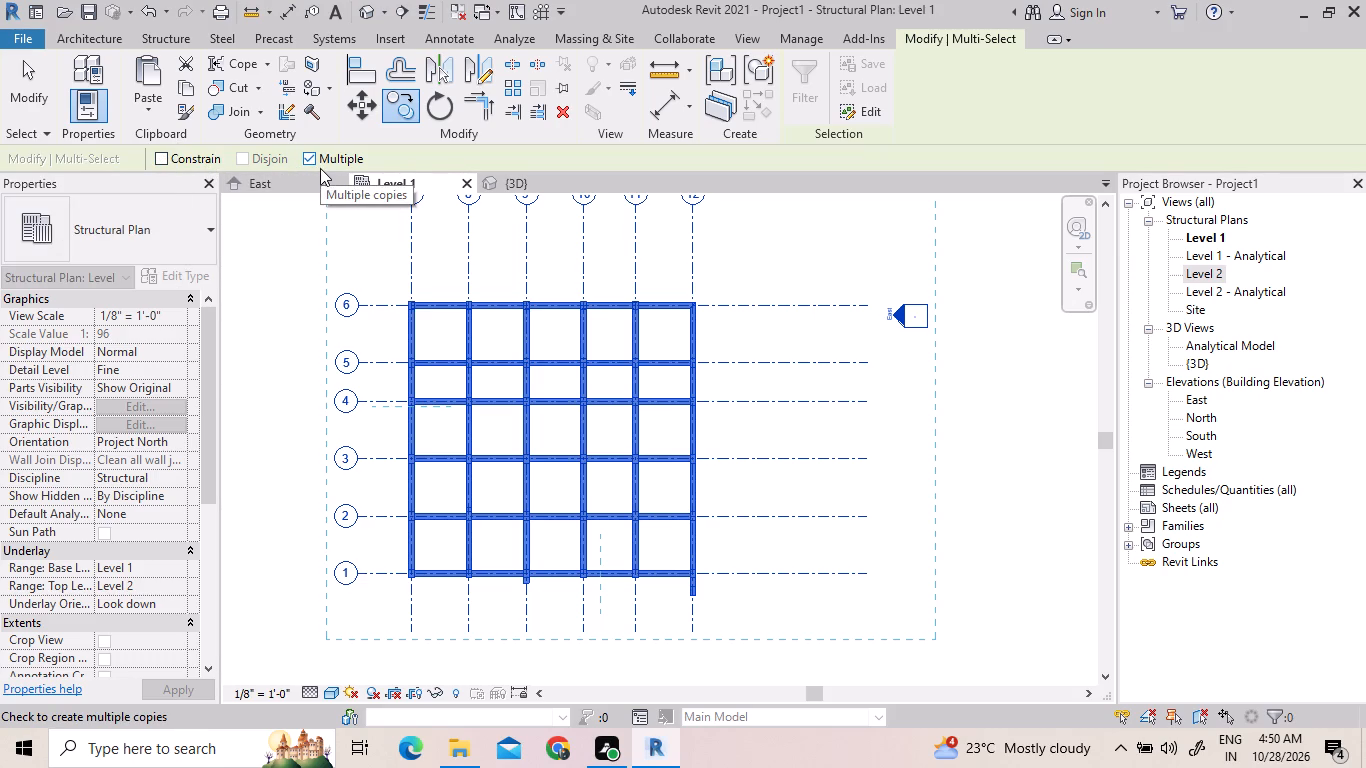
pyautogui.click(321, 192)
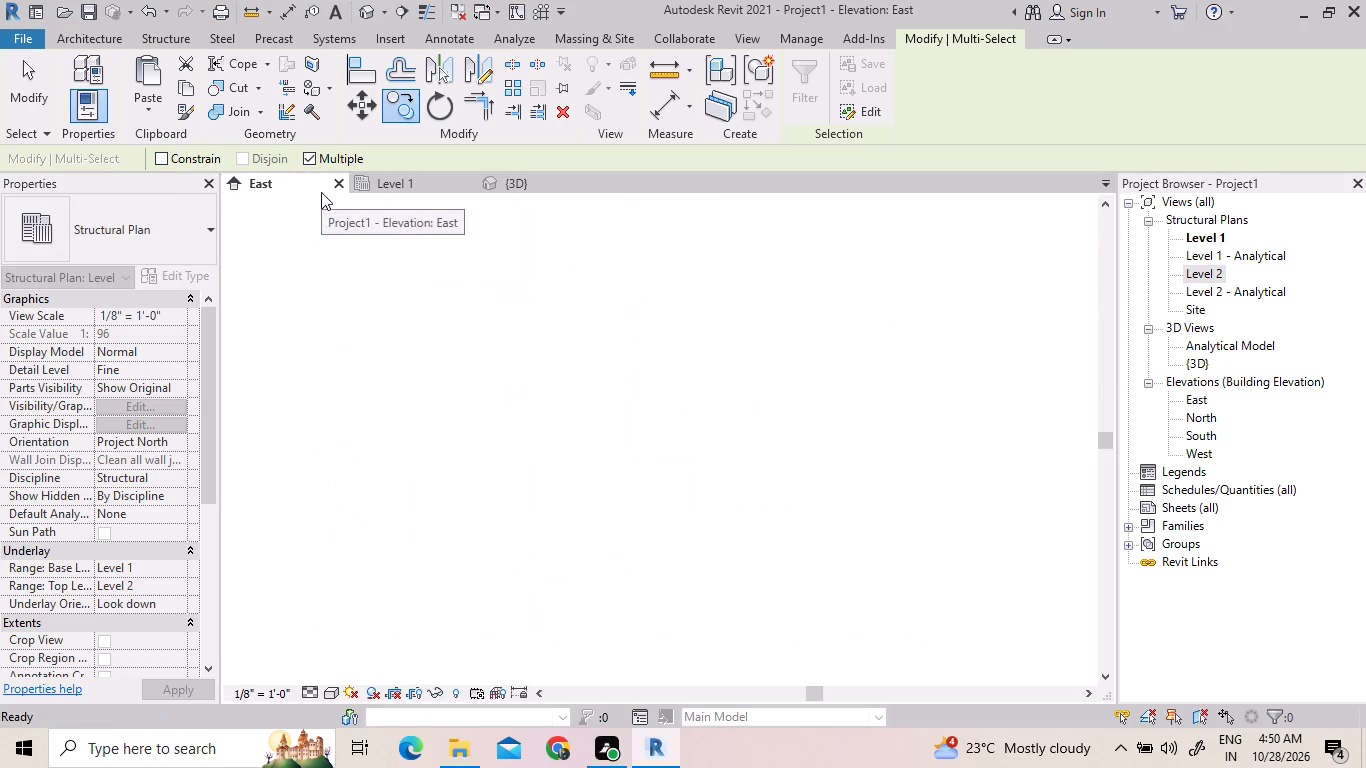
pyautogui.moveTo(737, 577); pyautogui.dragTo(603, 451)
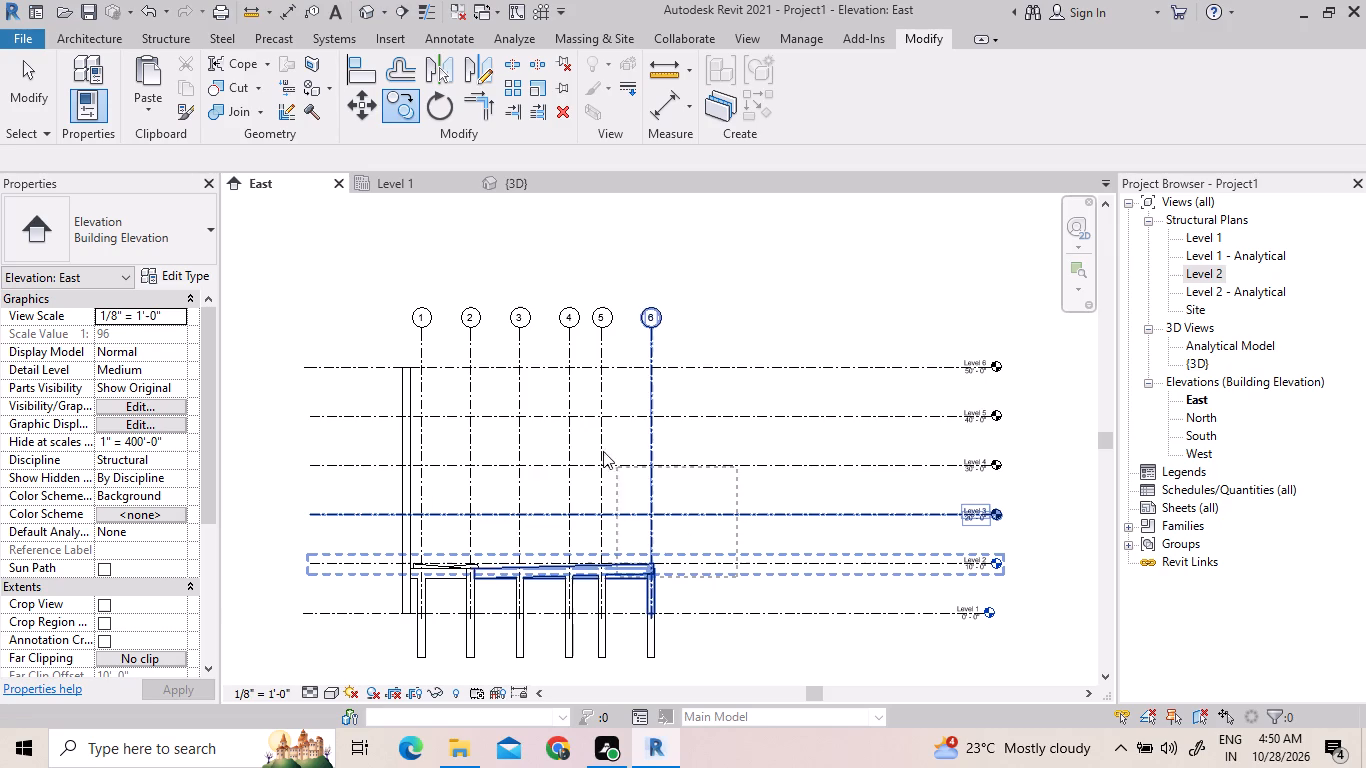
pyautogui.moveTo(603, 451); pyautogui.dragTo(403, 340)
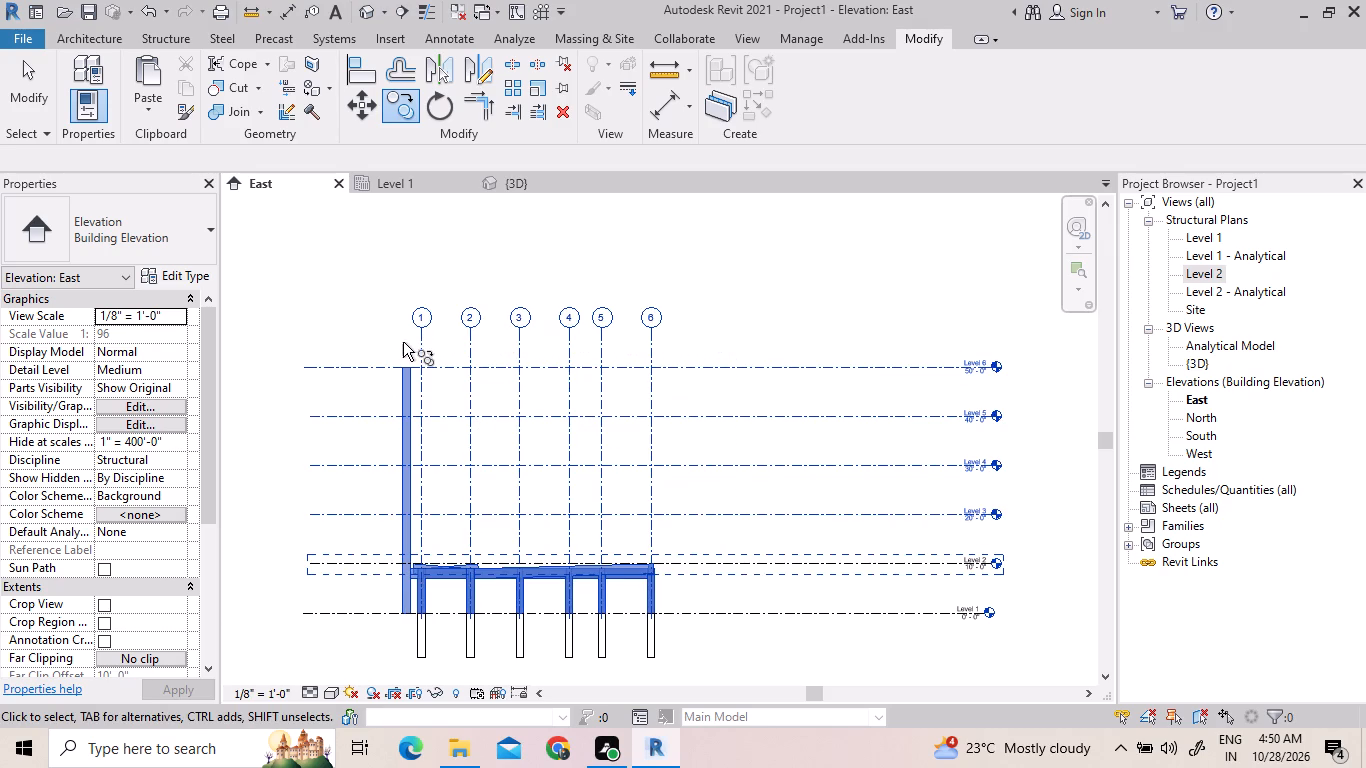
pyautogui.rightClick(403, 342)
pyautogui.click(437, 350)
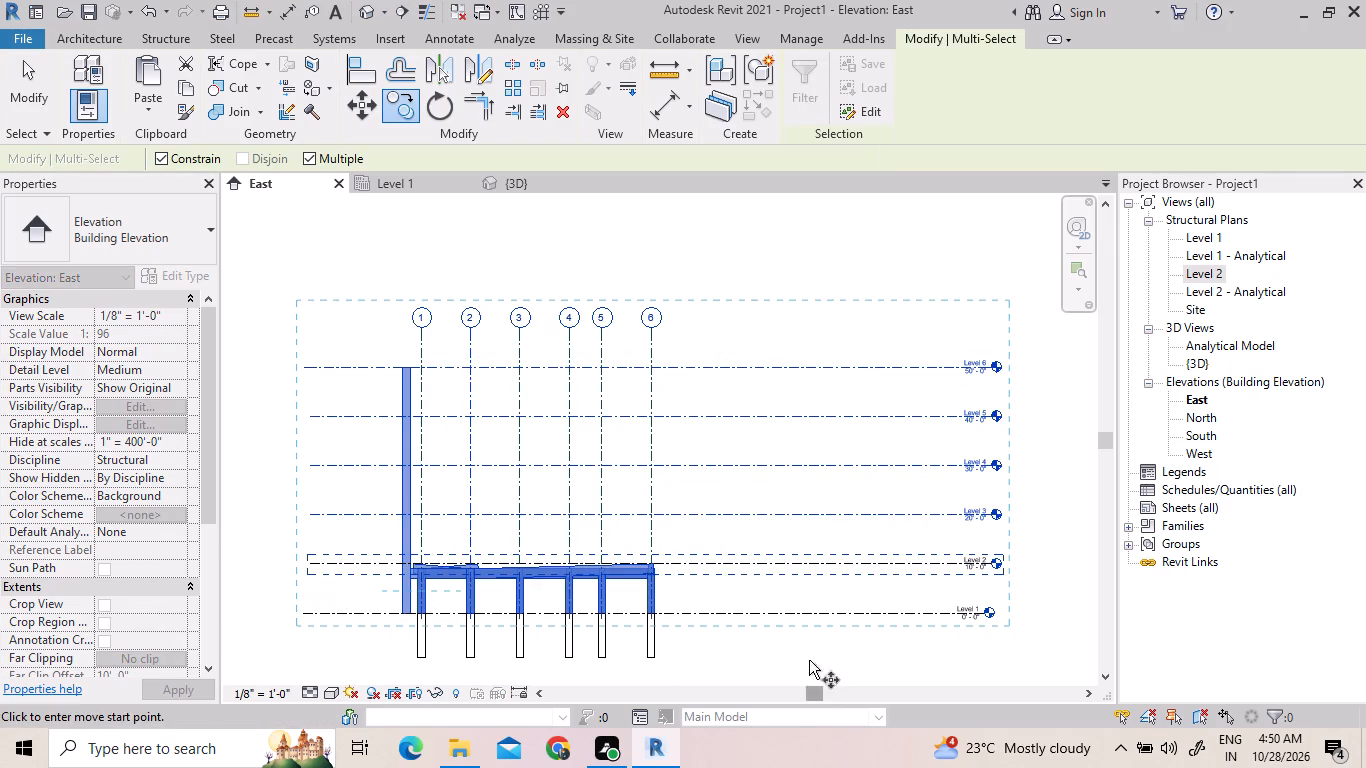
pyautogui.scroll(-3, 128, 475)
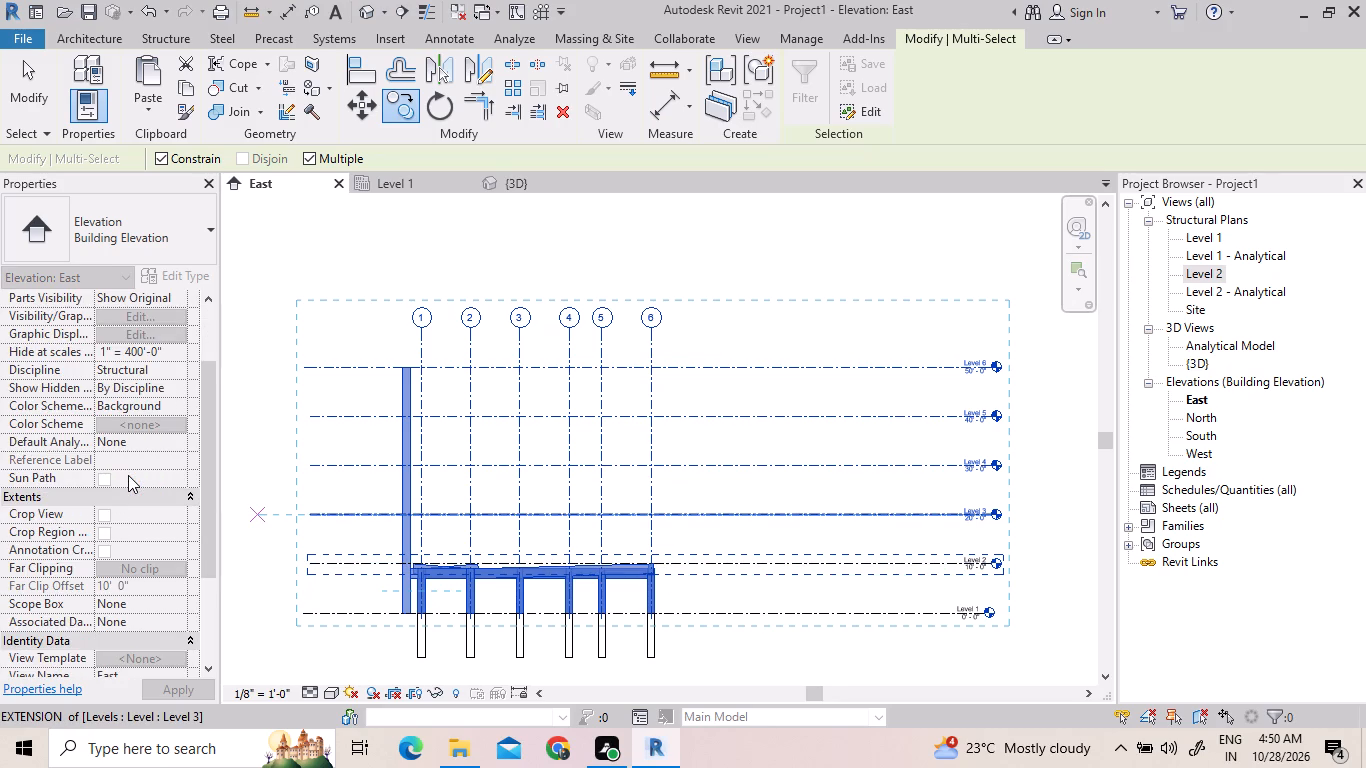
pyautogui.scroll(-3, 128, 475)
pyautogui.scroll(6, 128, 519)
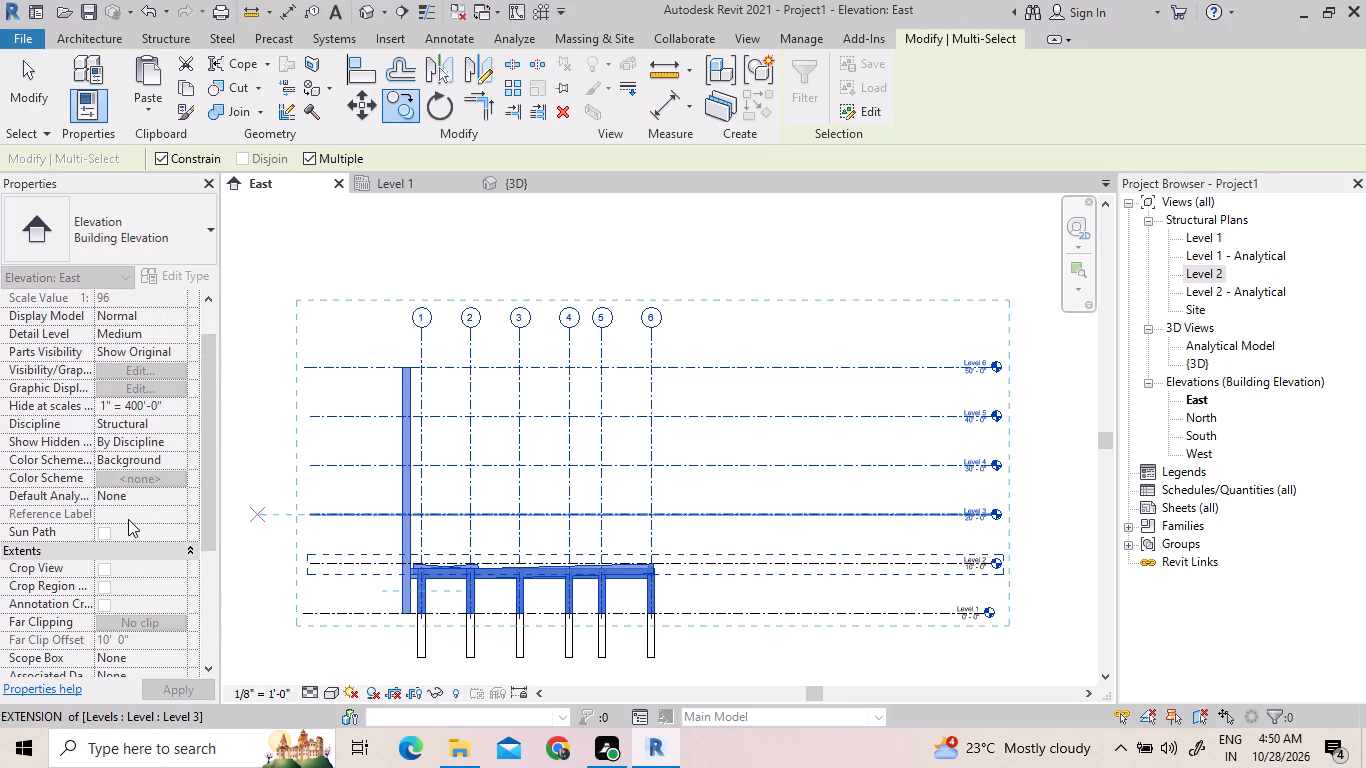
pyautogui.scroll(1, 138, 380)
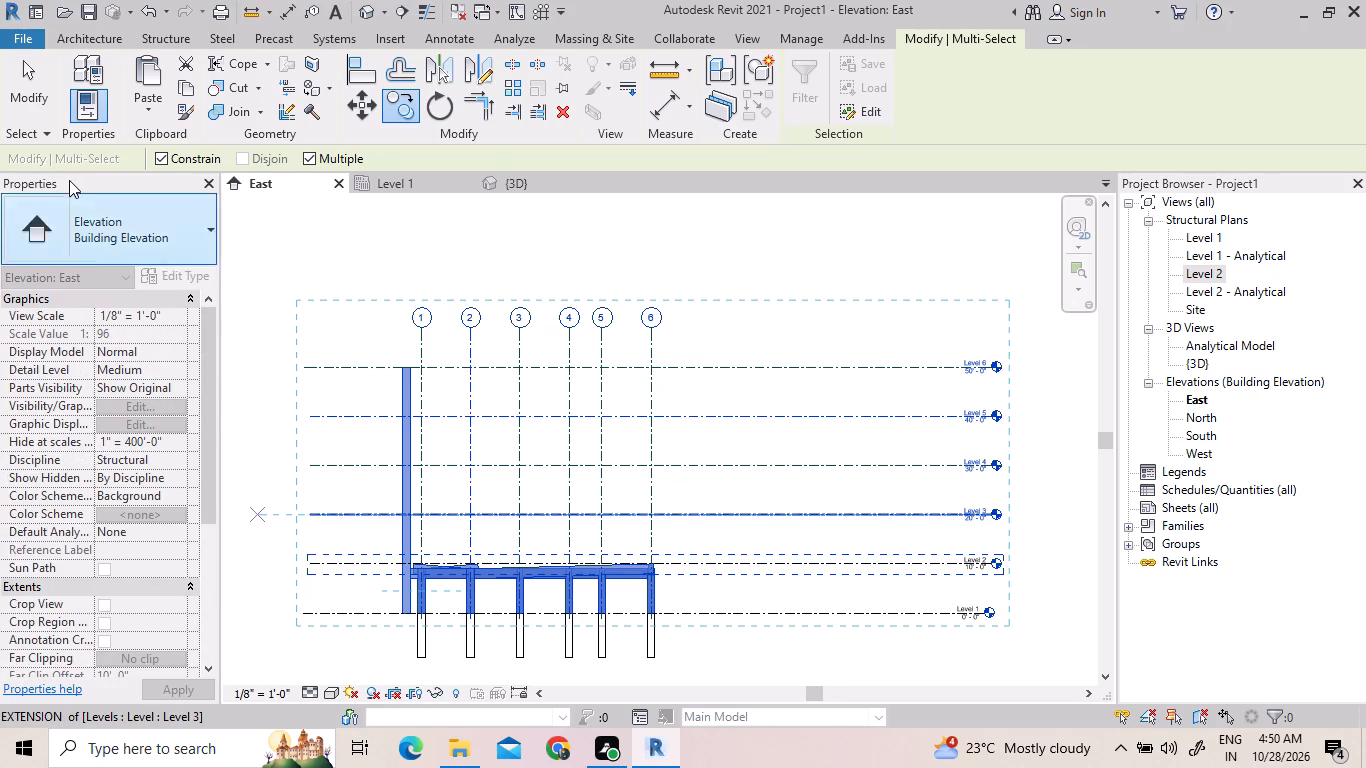
# Enable the selection of underlay elements.
pyautogui.click(31, 127)
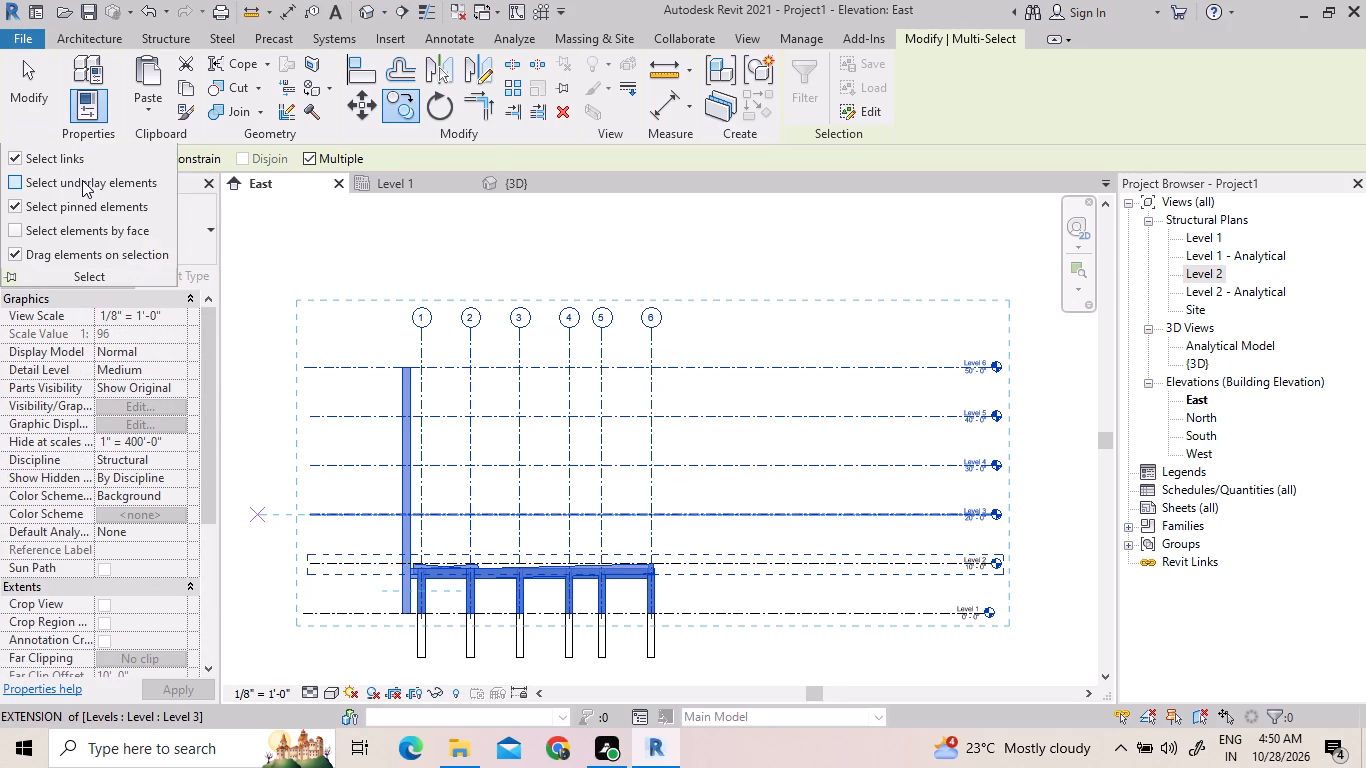
pyautogui.click(84, 184)
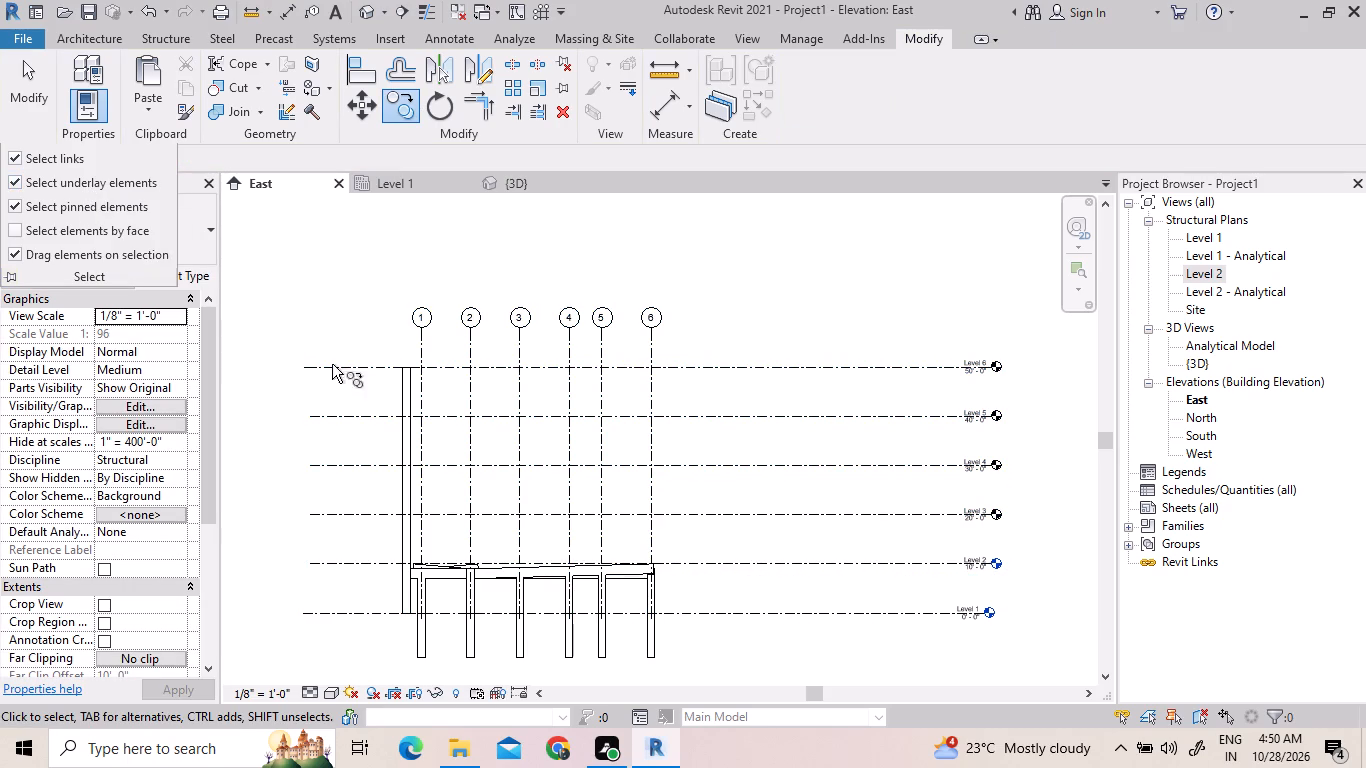
pyautogui.press('Escape')
pyautogui.press('Escape')
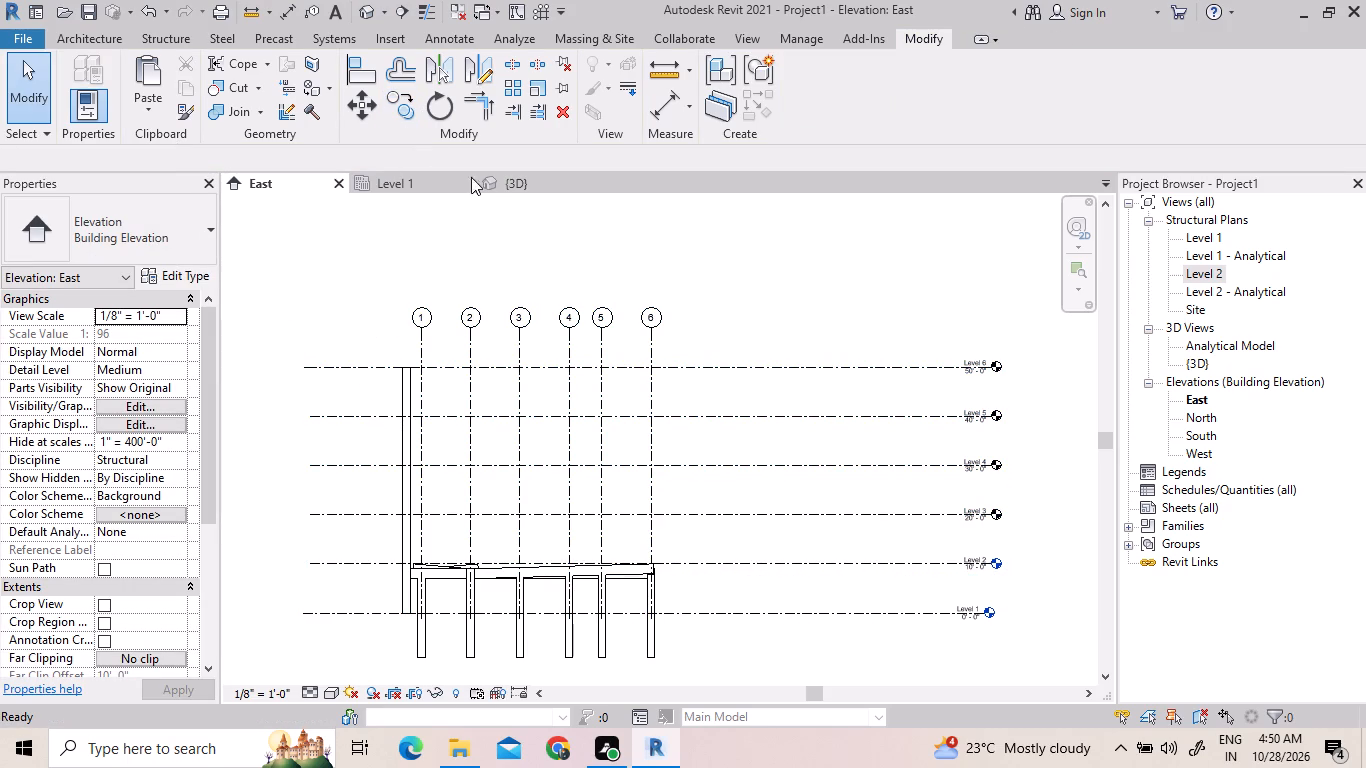
# Examine the short 12 x 18 column at grid intersection 6-12 in the 3D view.
pyautogui.click(492, 191)
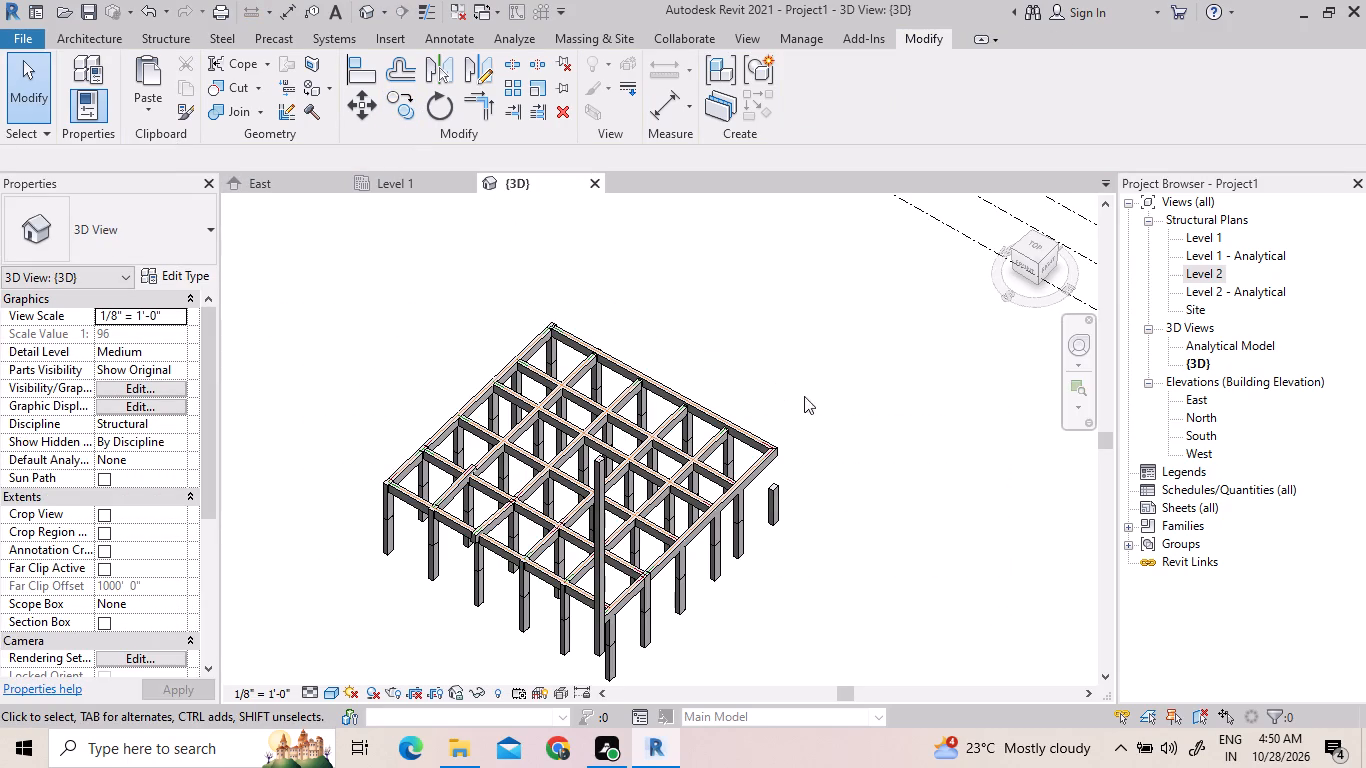
pyautogui.click(771, 494)
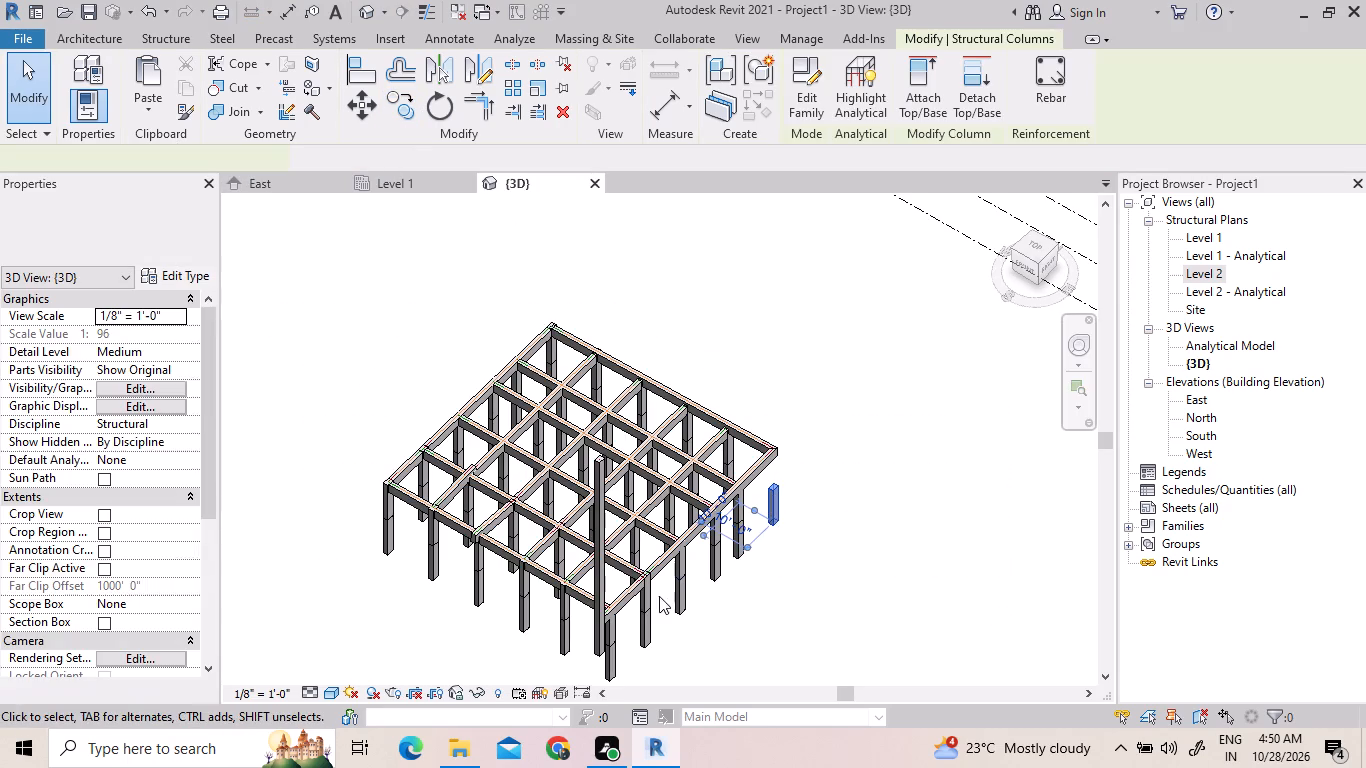
pyautogui.scroll(4, 762, 563)
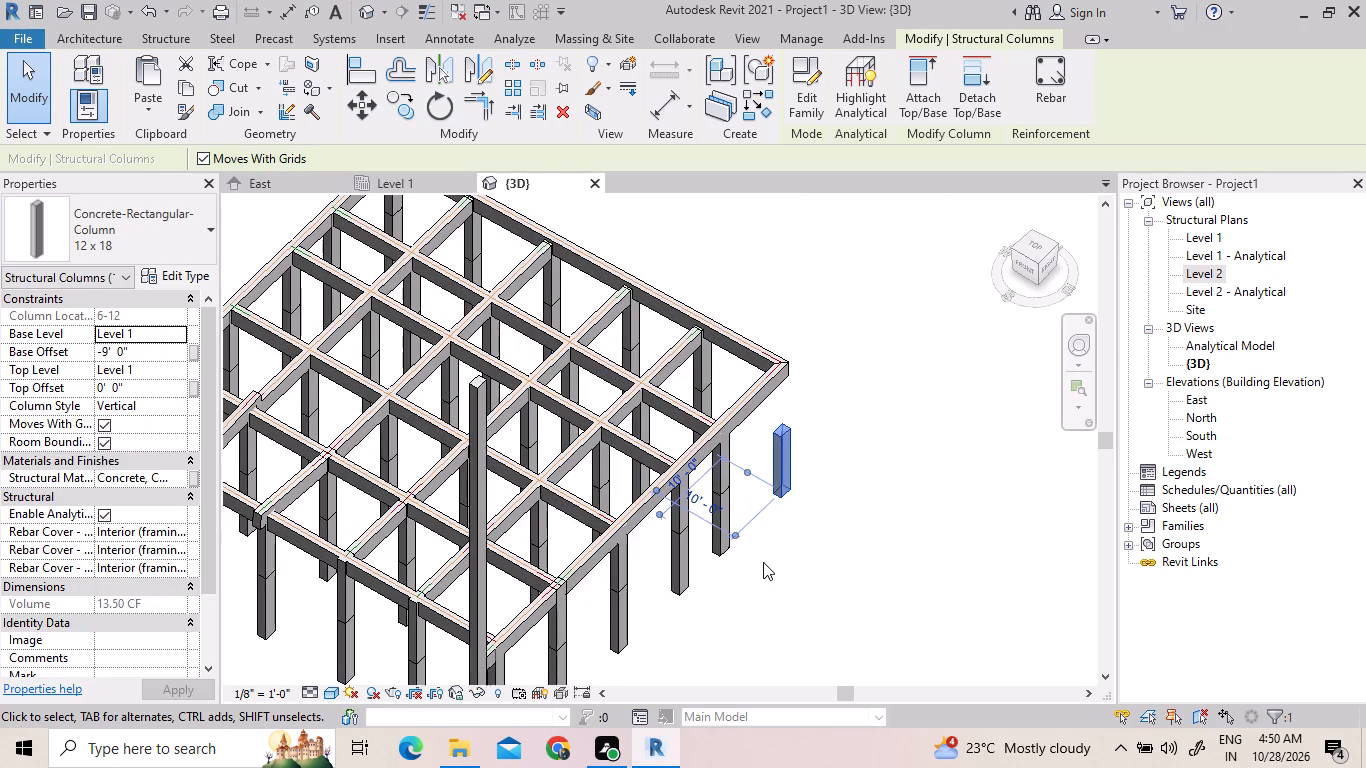
pyautogui.scroll(1, 763, 562)
pyautogui.scroll(-3, 775, 459)
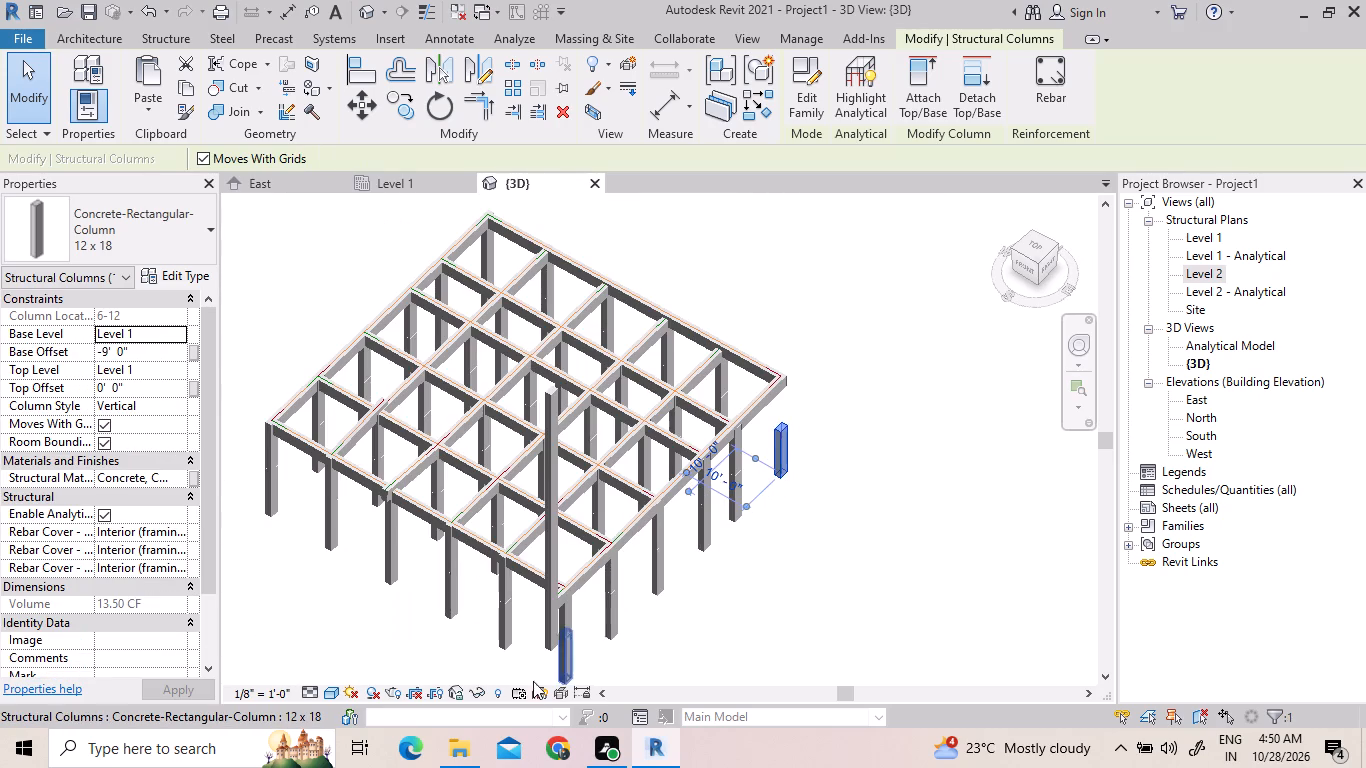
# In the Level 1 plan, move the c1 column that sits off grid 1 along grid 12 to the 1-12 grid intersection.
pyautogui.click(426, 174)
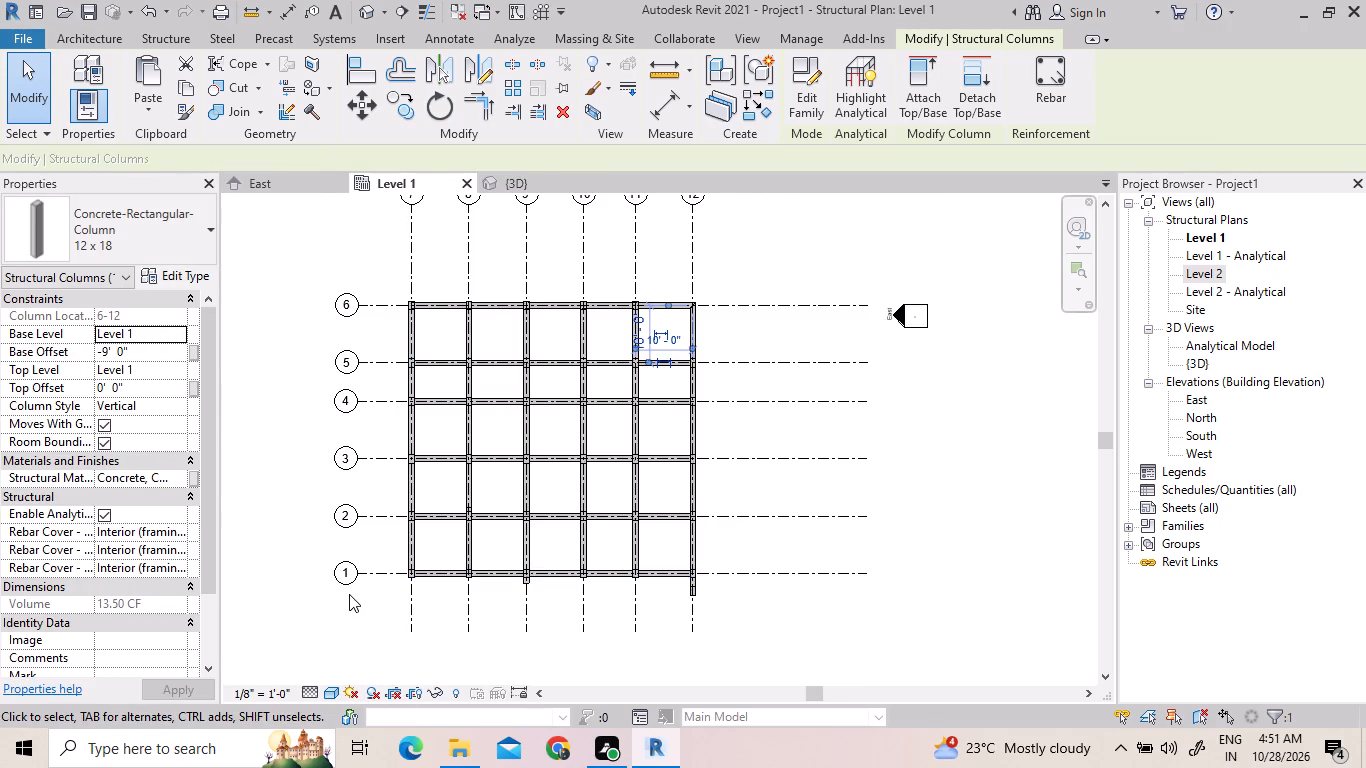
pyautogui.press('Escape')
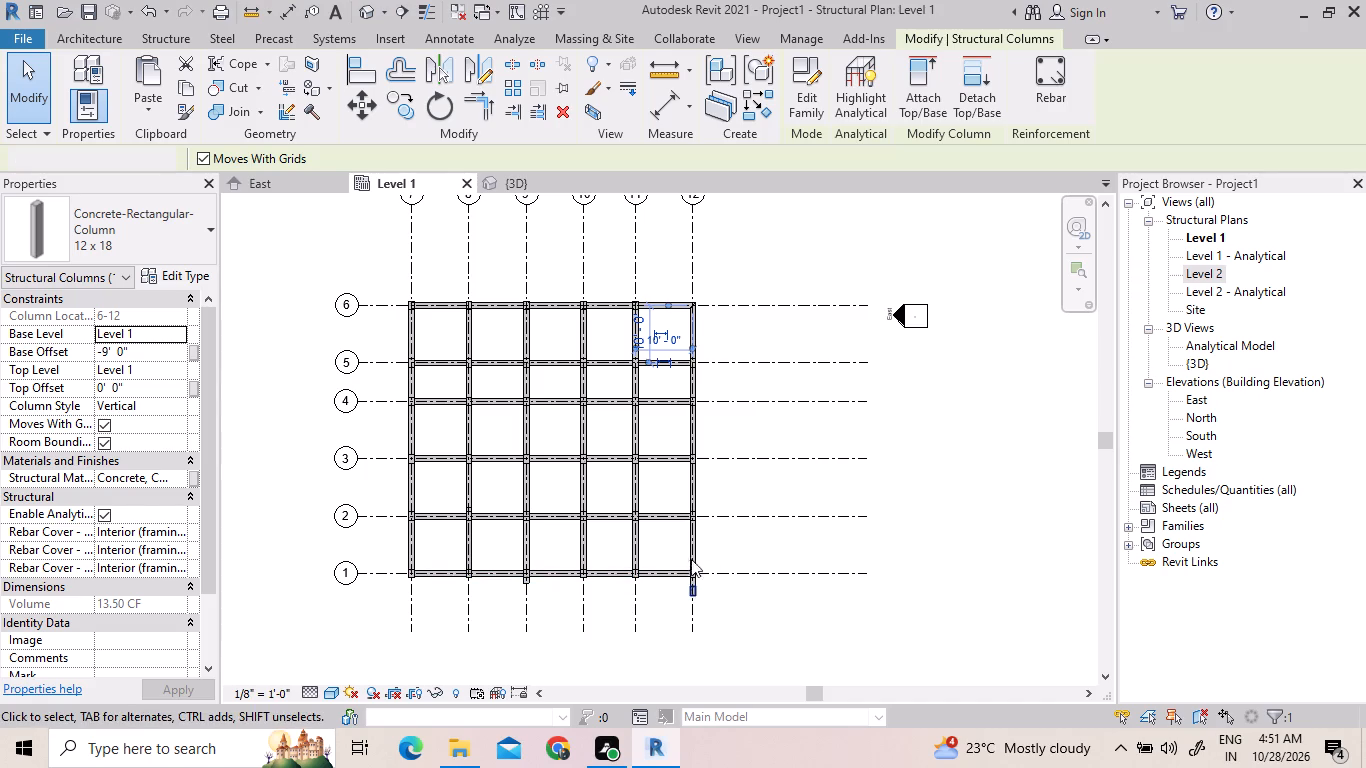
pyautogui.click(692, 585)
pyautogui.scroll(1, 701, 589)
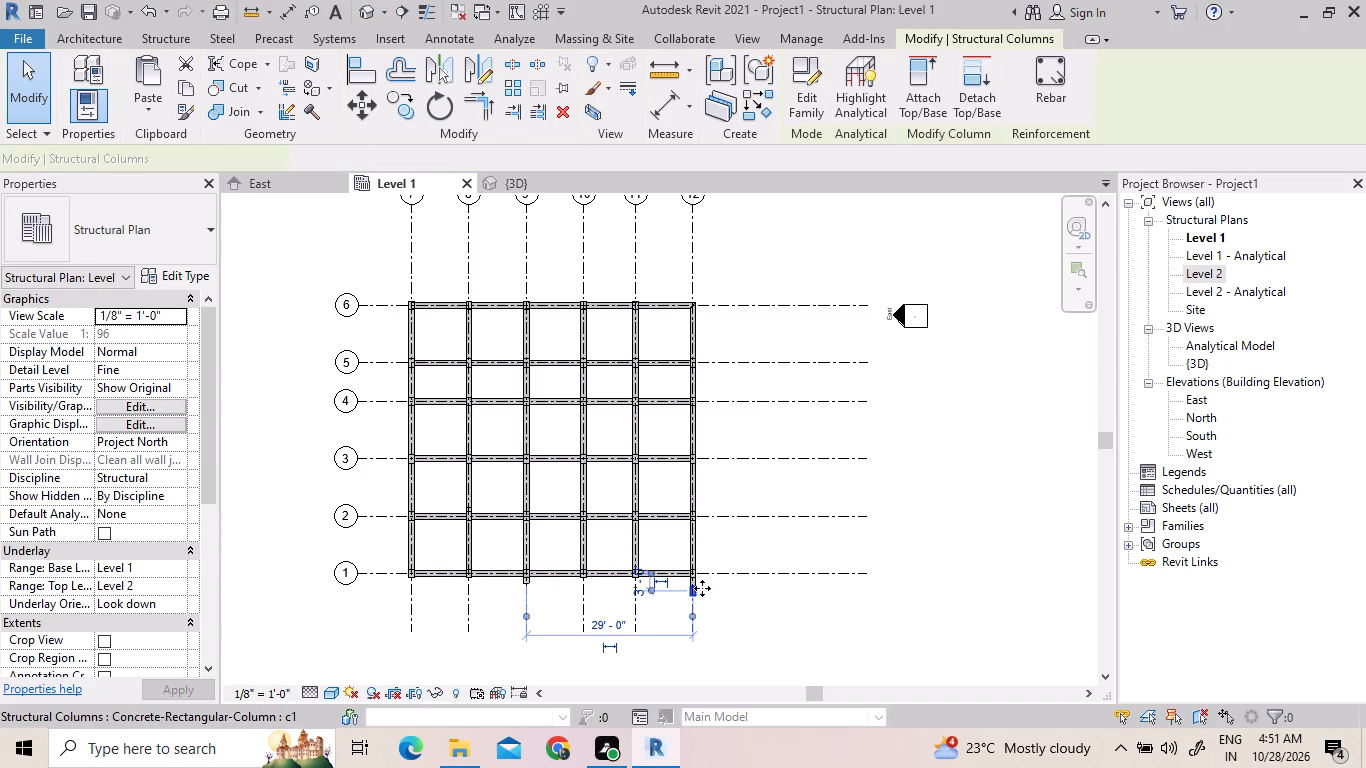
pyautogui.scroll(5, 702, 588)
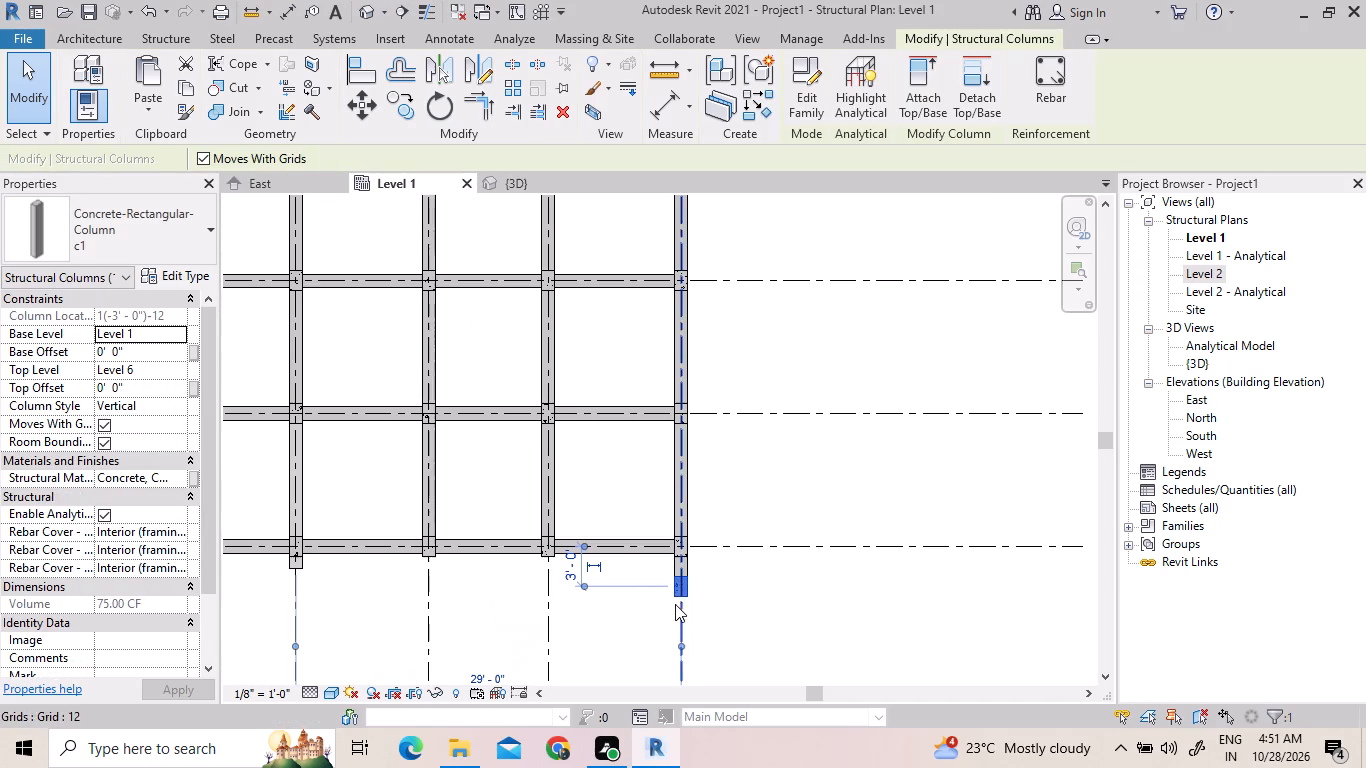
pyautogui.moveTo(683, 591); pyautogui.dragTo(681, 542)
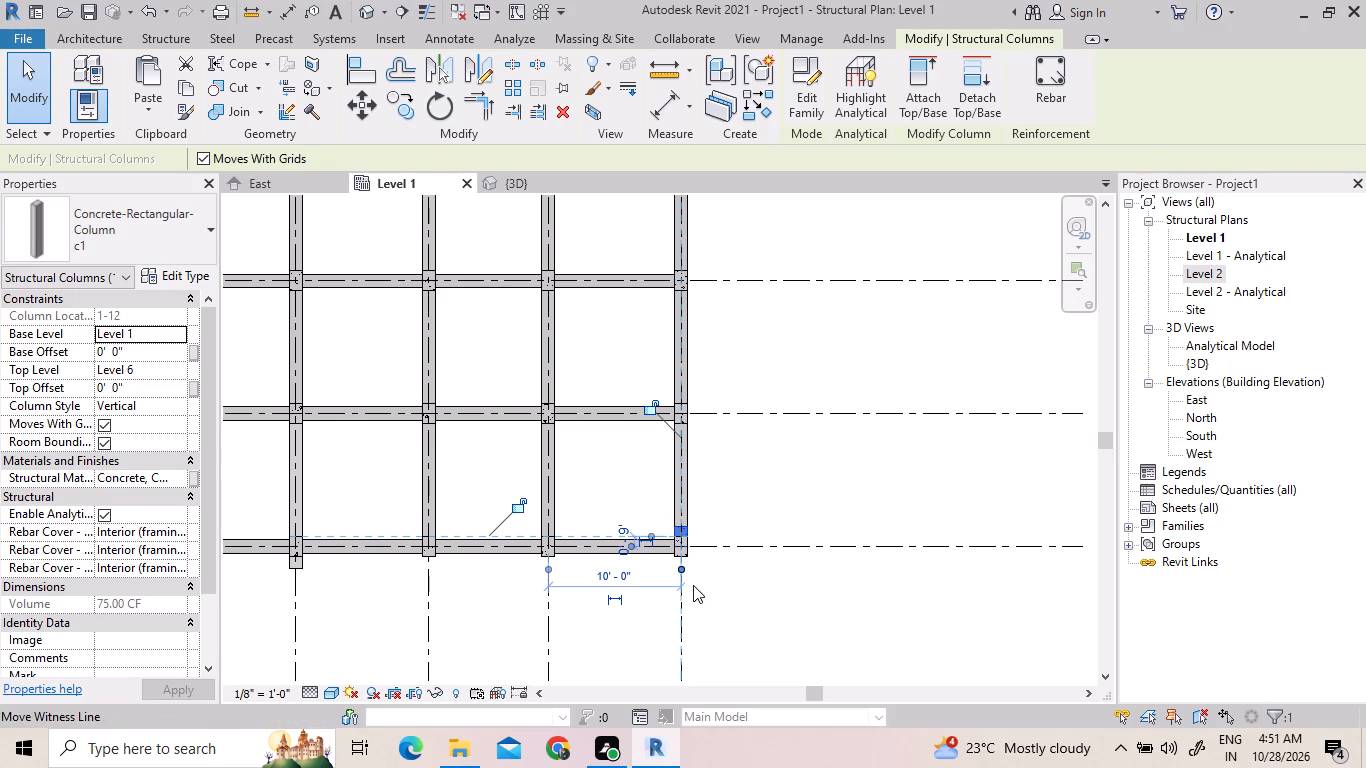
# Delete the tall c1 column at grid intersection 1-12 in the 3D view.
pyautogui.click(510, 188)
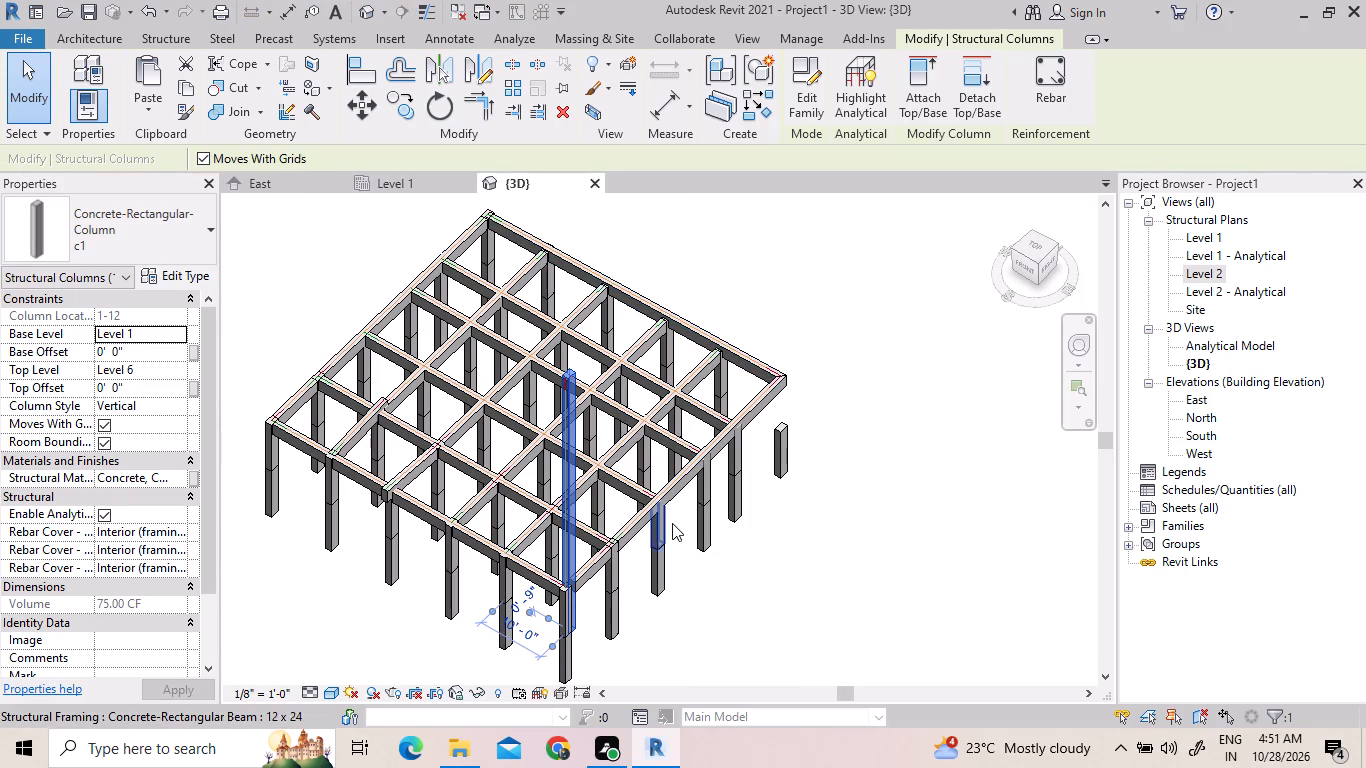
pyautogui.press('Escape')
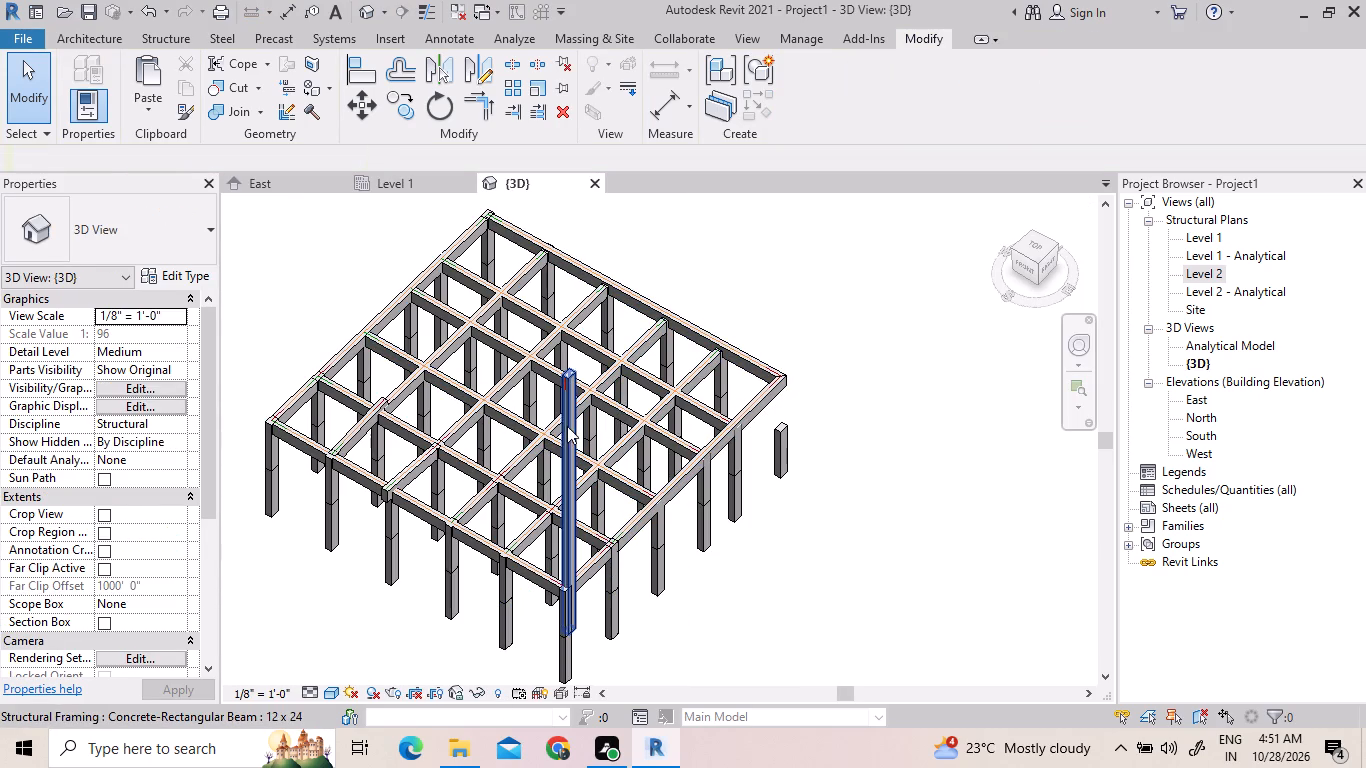
pyautogui.click(568, 431)
pyautogui.press('Delete')
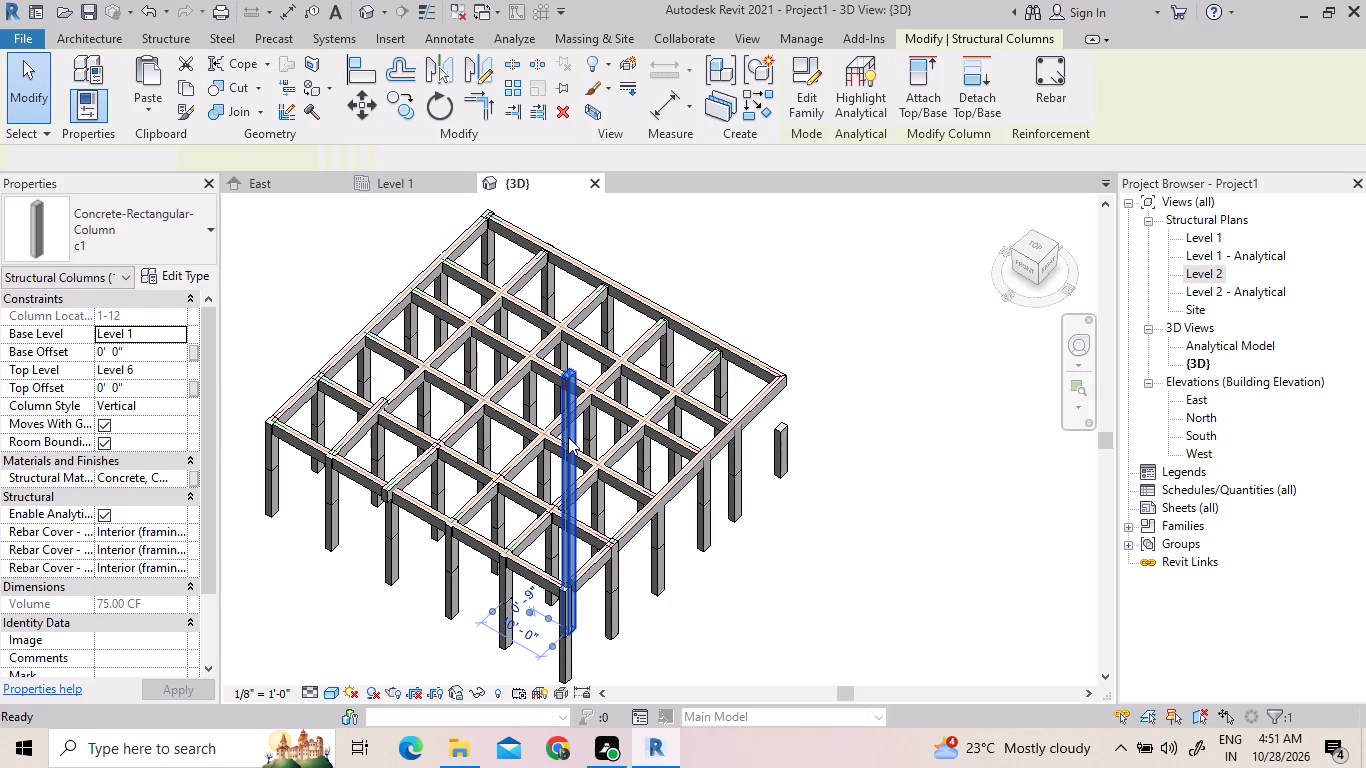
pyautogui.press('Delete')
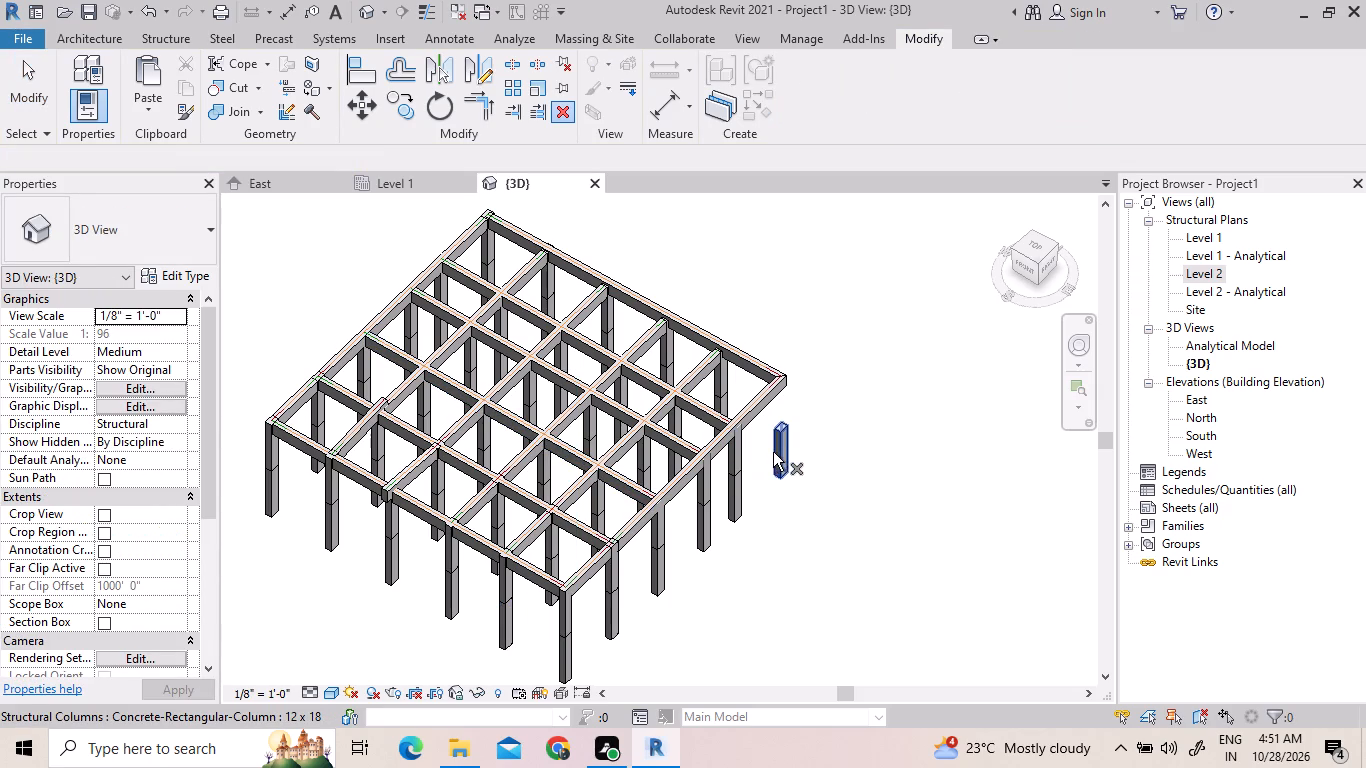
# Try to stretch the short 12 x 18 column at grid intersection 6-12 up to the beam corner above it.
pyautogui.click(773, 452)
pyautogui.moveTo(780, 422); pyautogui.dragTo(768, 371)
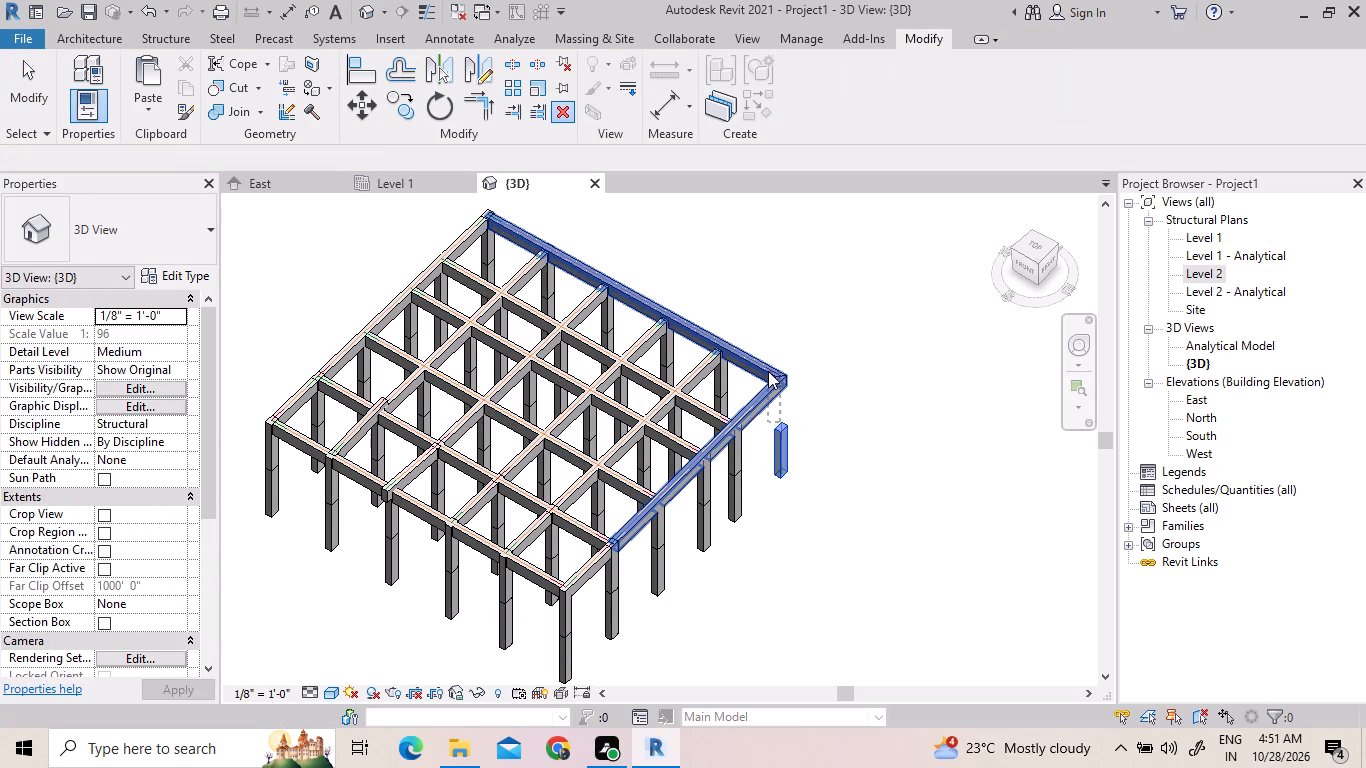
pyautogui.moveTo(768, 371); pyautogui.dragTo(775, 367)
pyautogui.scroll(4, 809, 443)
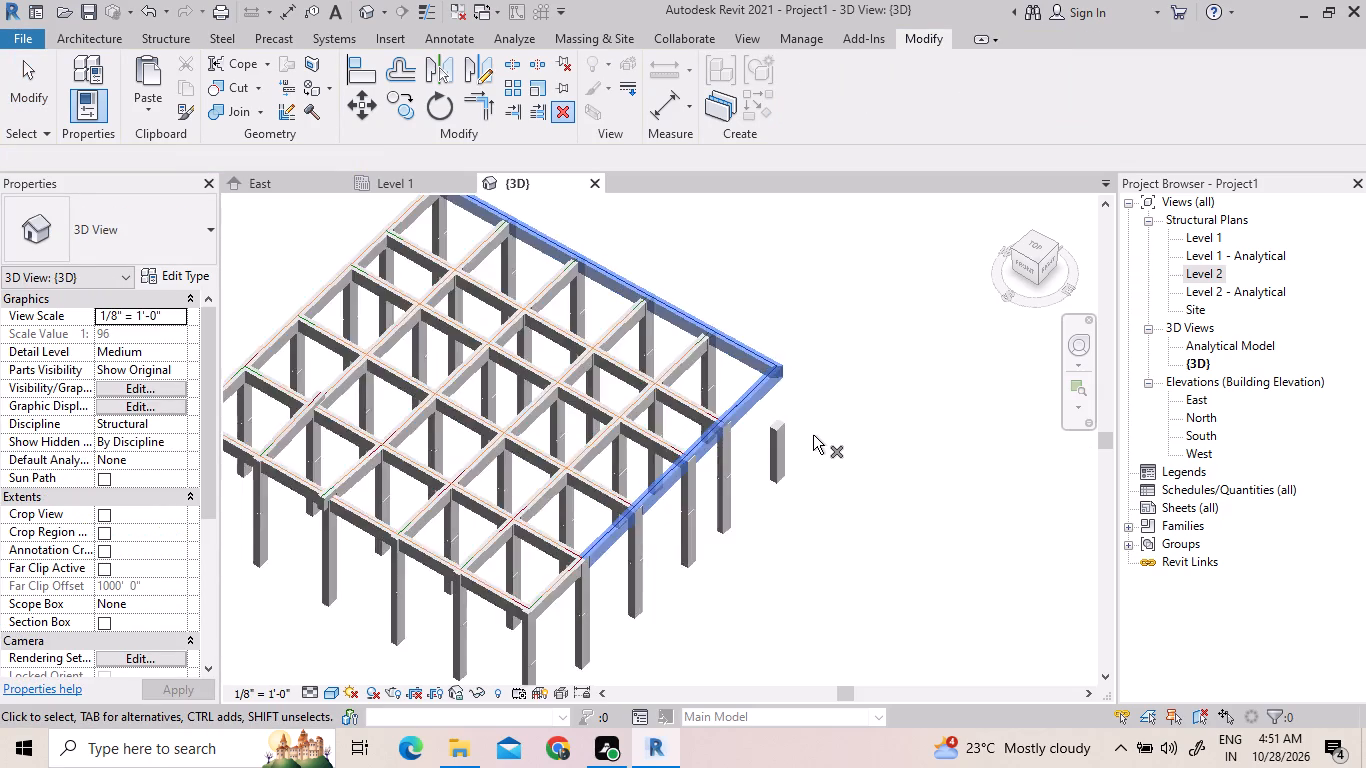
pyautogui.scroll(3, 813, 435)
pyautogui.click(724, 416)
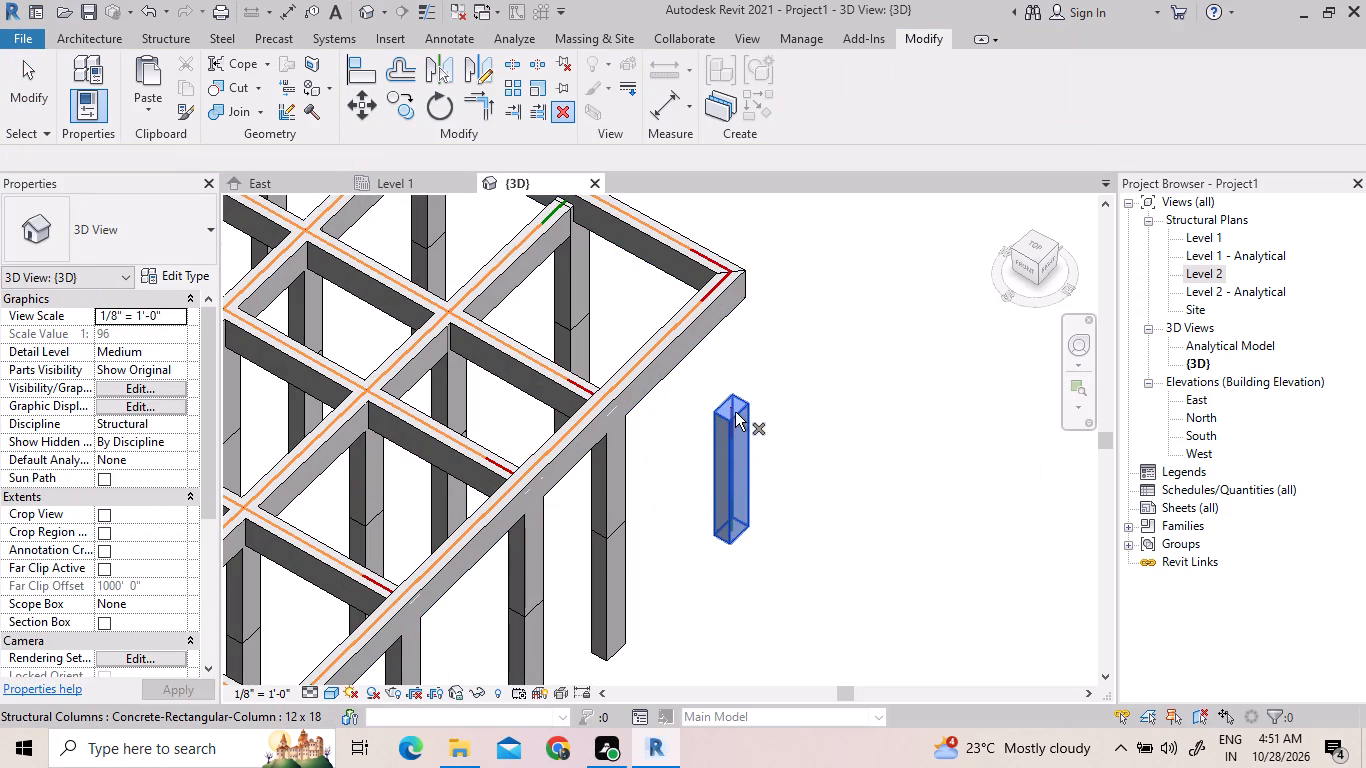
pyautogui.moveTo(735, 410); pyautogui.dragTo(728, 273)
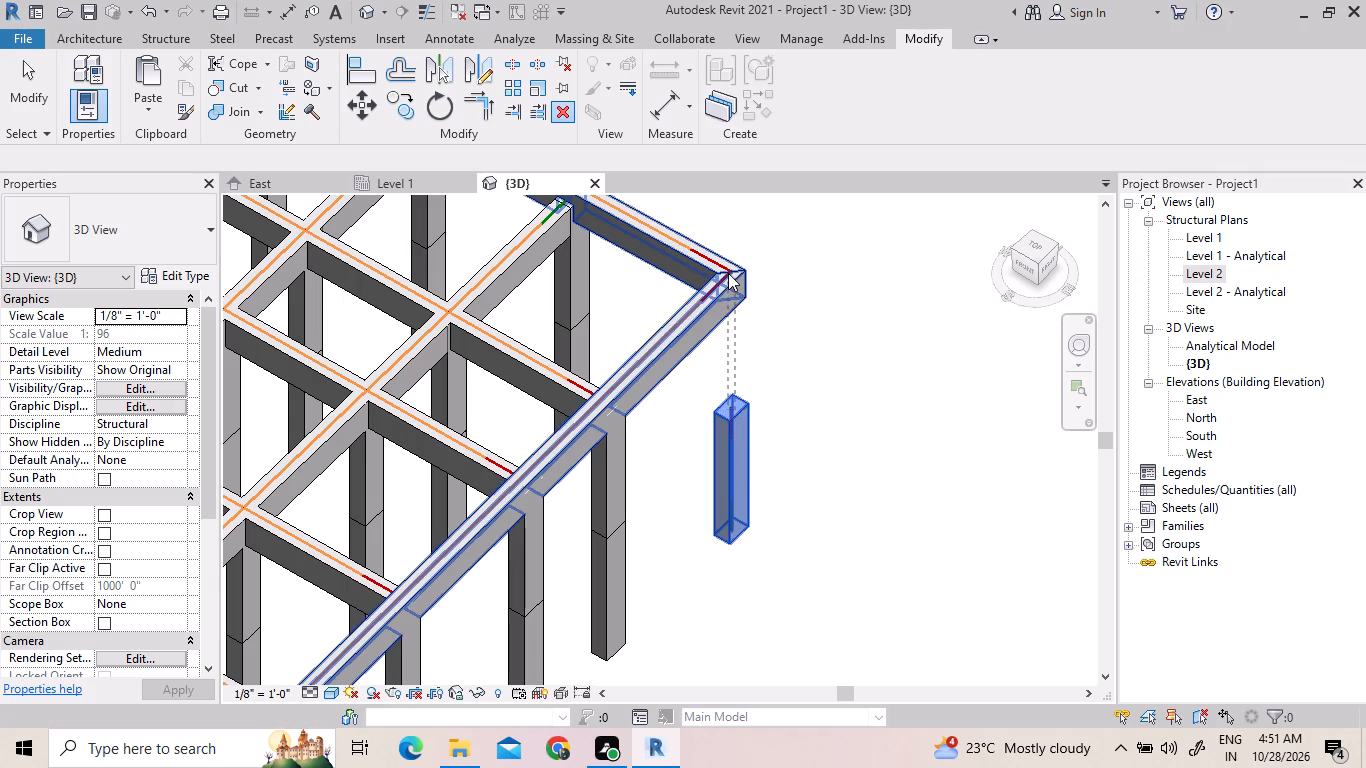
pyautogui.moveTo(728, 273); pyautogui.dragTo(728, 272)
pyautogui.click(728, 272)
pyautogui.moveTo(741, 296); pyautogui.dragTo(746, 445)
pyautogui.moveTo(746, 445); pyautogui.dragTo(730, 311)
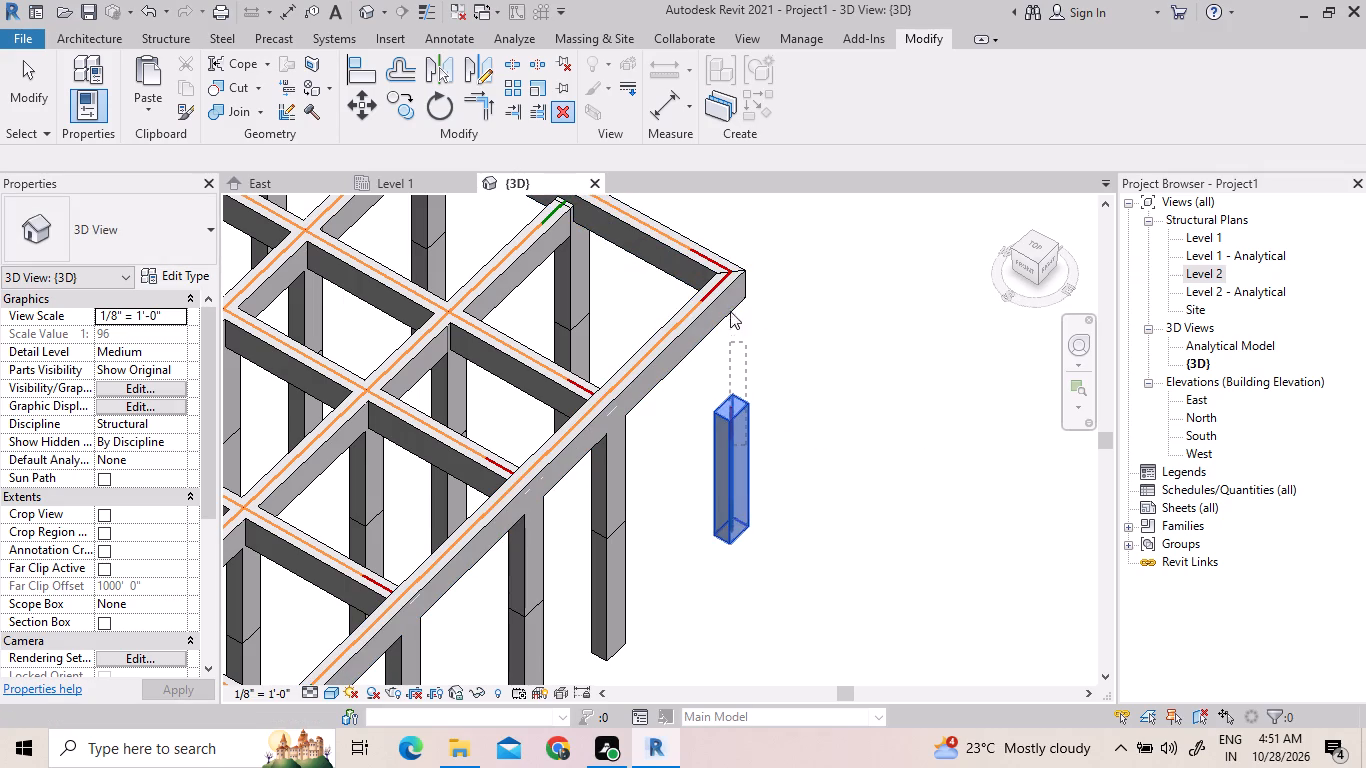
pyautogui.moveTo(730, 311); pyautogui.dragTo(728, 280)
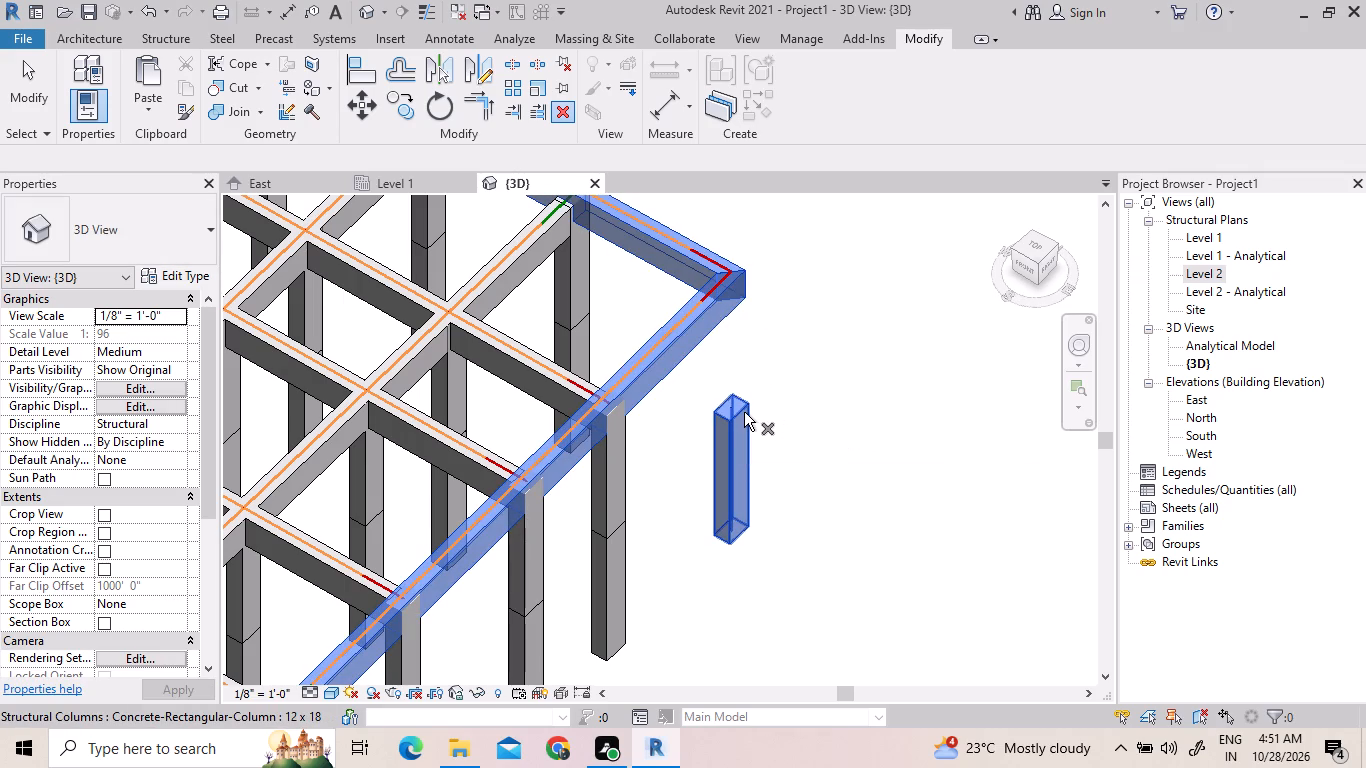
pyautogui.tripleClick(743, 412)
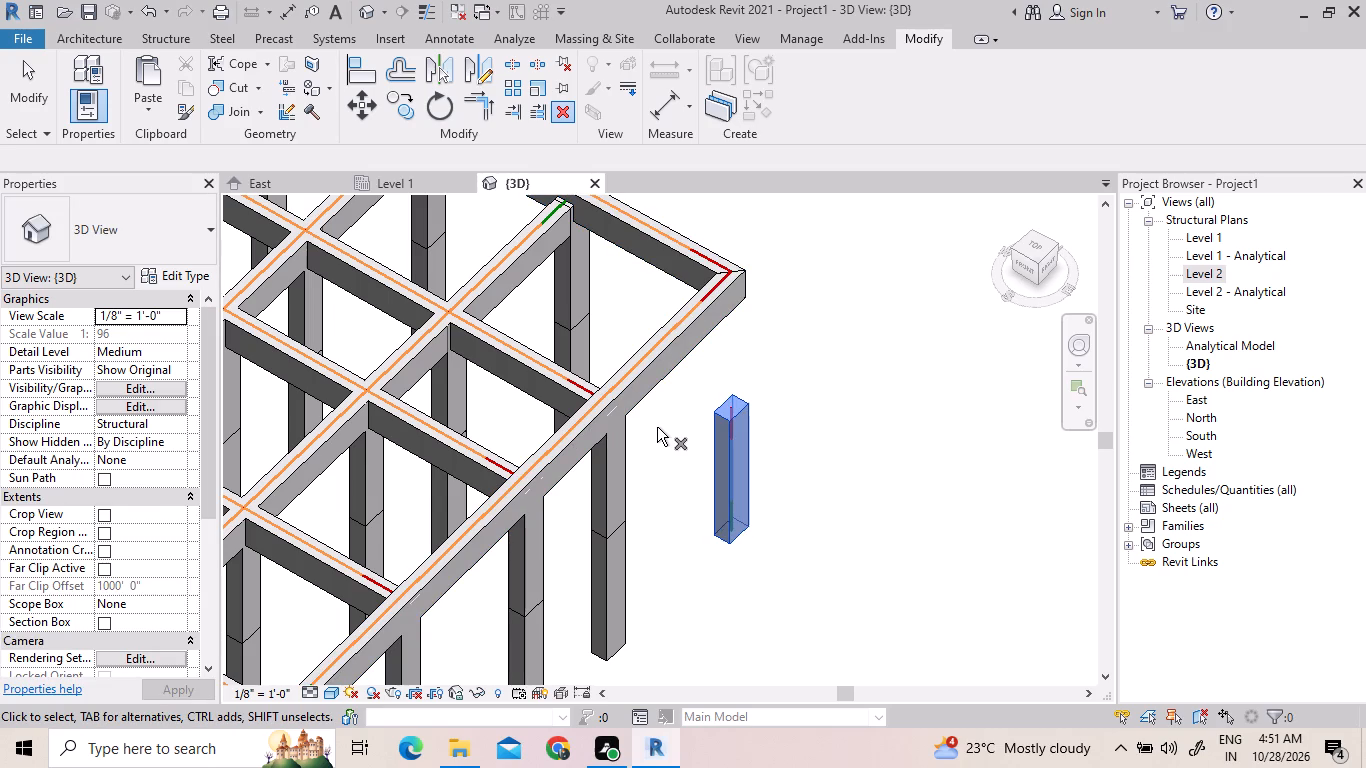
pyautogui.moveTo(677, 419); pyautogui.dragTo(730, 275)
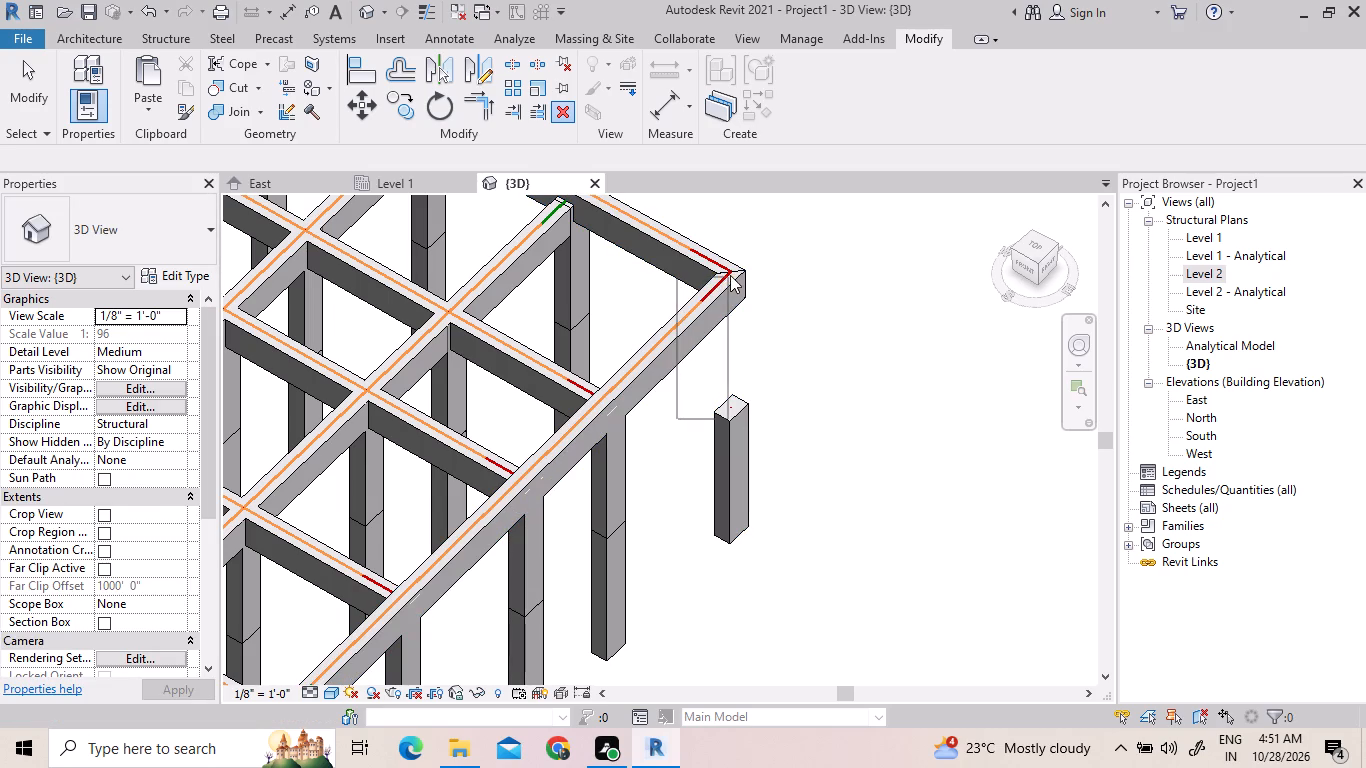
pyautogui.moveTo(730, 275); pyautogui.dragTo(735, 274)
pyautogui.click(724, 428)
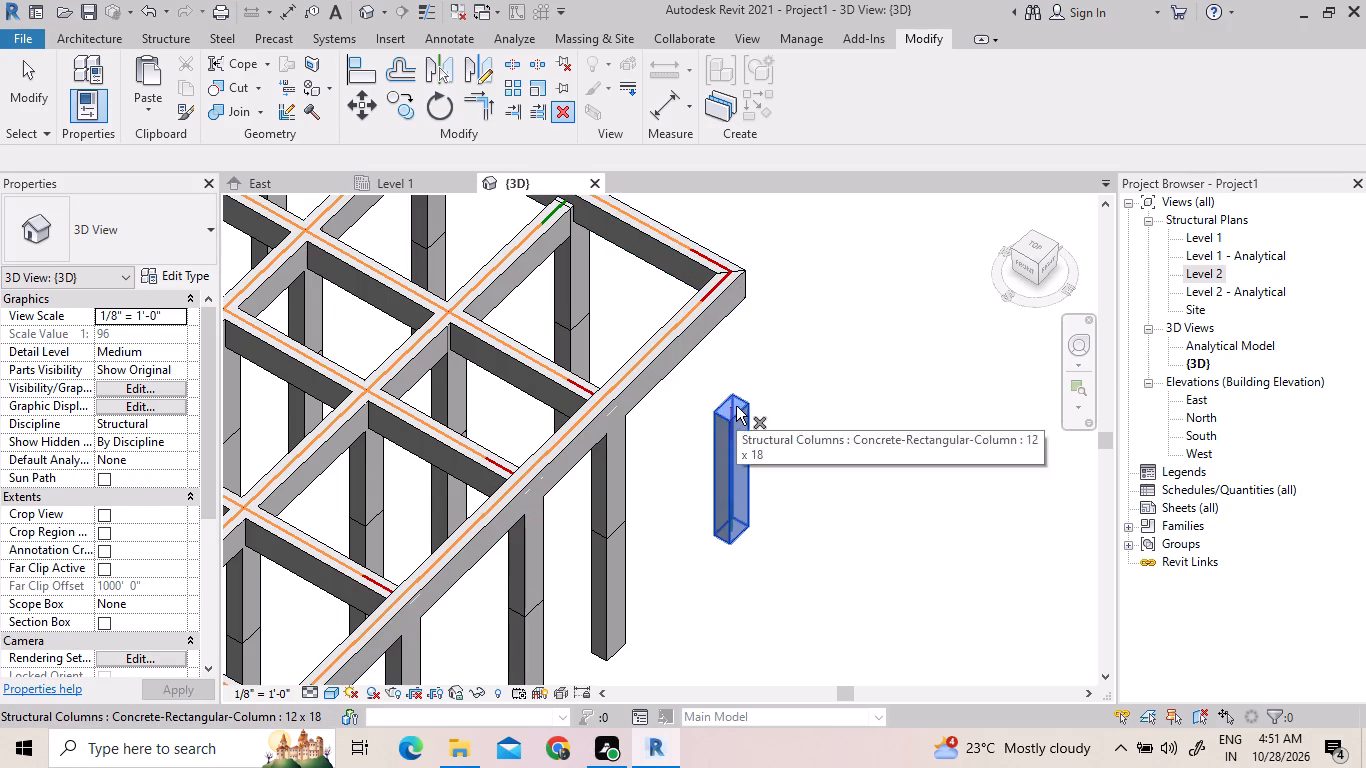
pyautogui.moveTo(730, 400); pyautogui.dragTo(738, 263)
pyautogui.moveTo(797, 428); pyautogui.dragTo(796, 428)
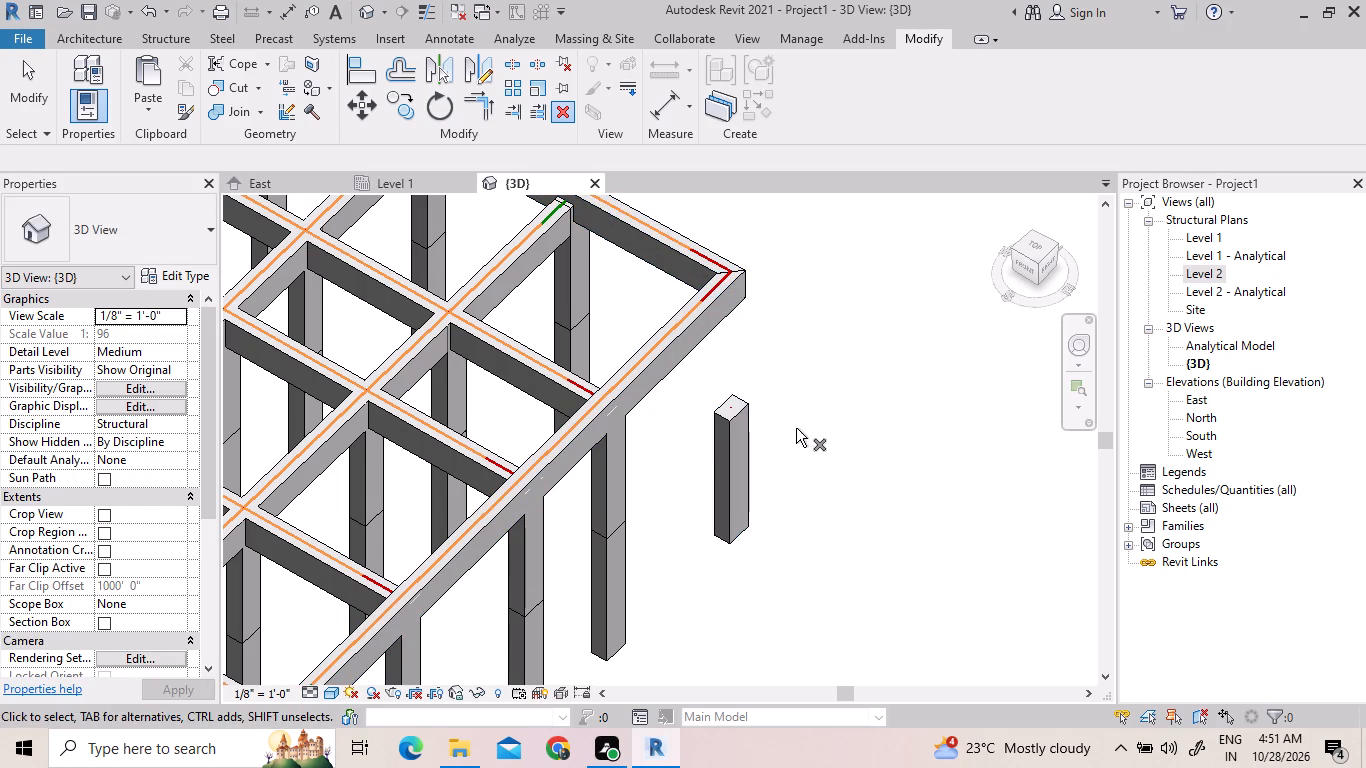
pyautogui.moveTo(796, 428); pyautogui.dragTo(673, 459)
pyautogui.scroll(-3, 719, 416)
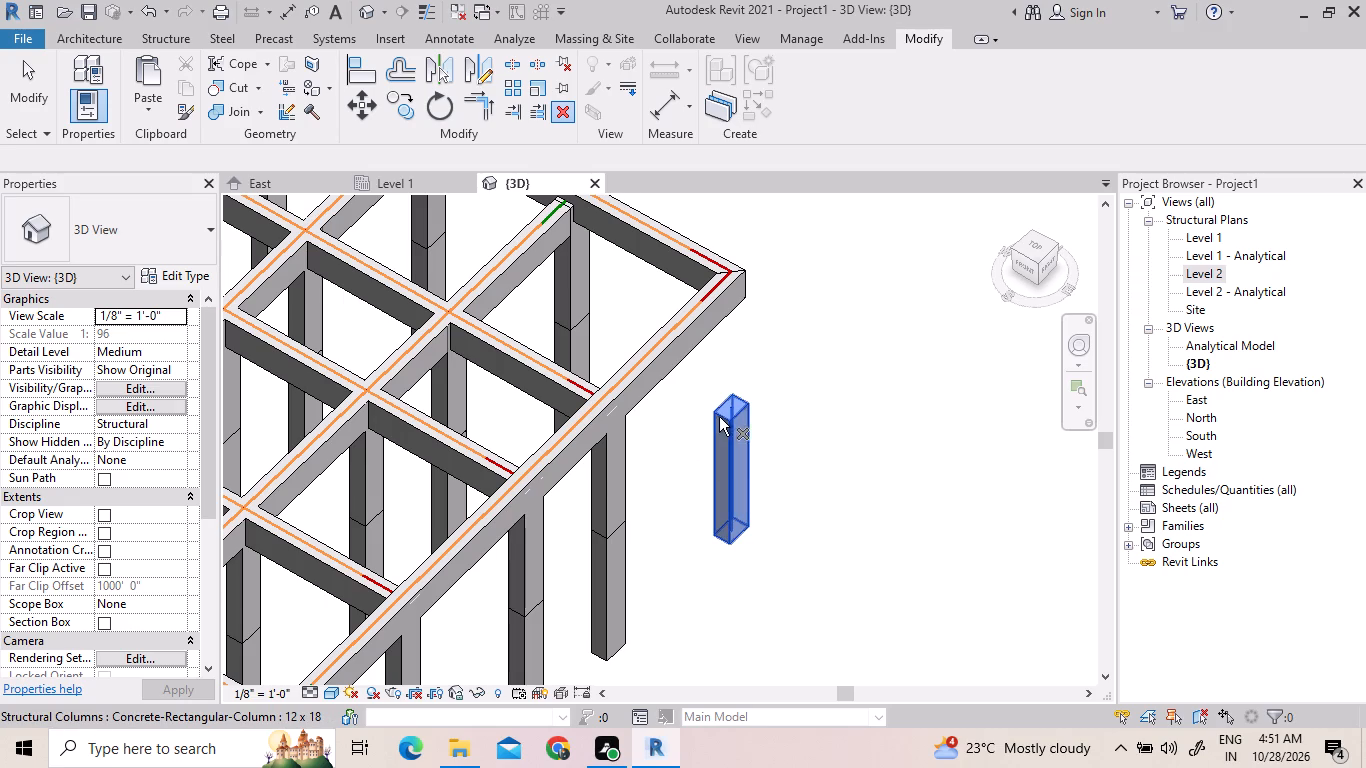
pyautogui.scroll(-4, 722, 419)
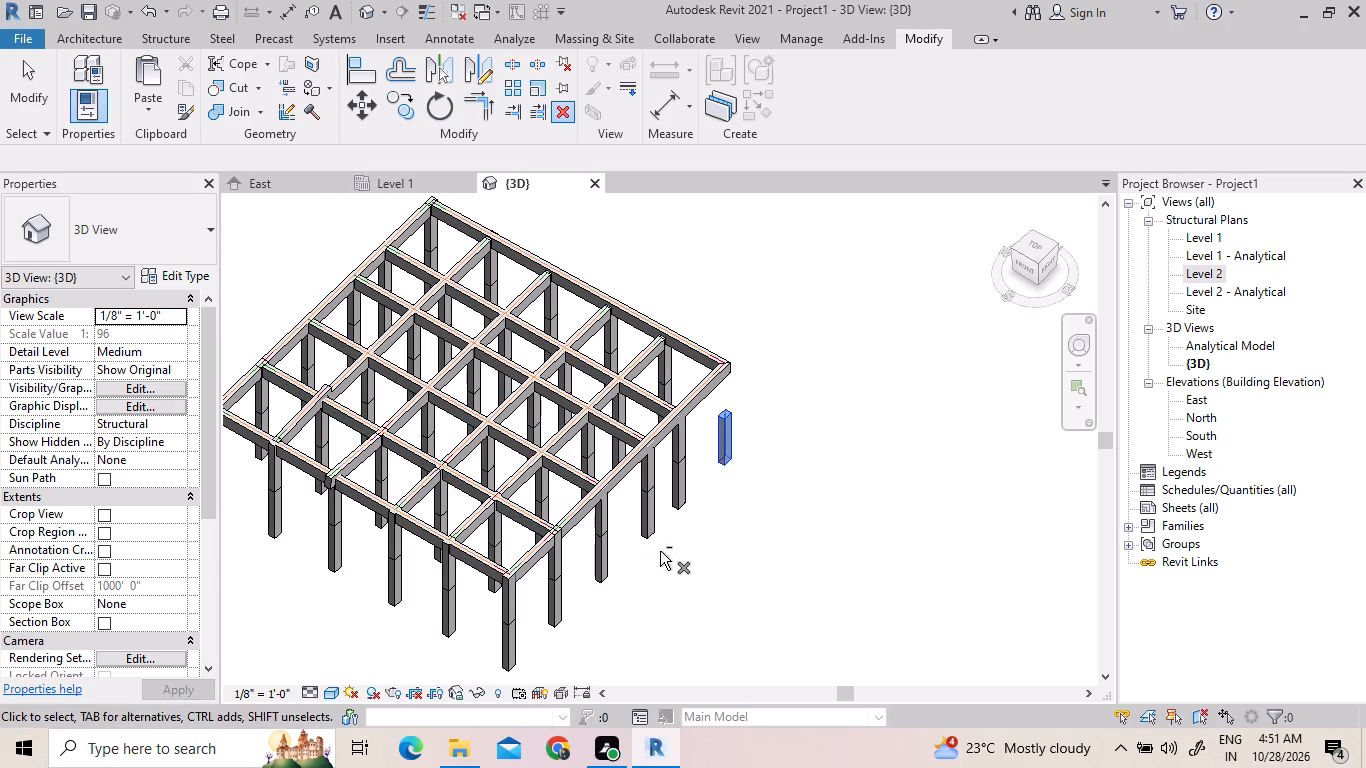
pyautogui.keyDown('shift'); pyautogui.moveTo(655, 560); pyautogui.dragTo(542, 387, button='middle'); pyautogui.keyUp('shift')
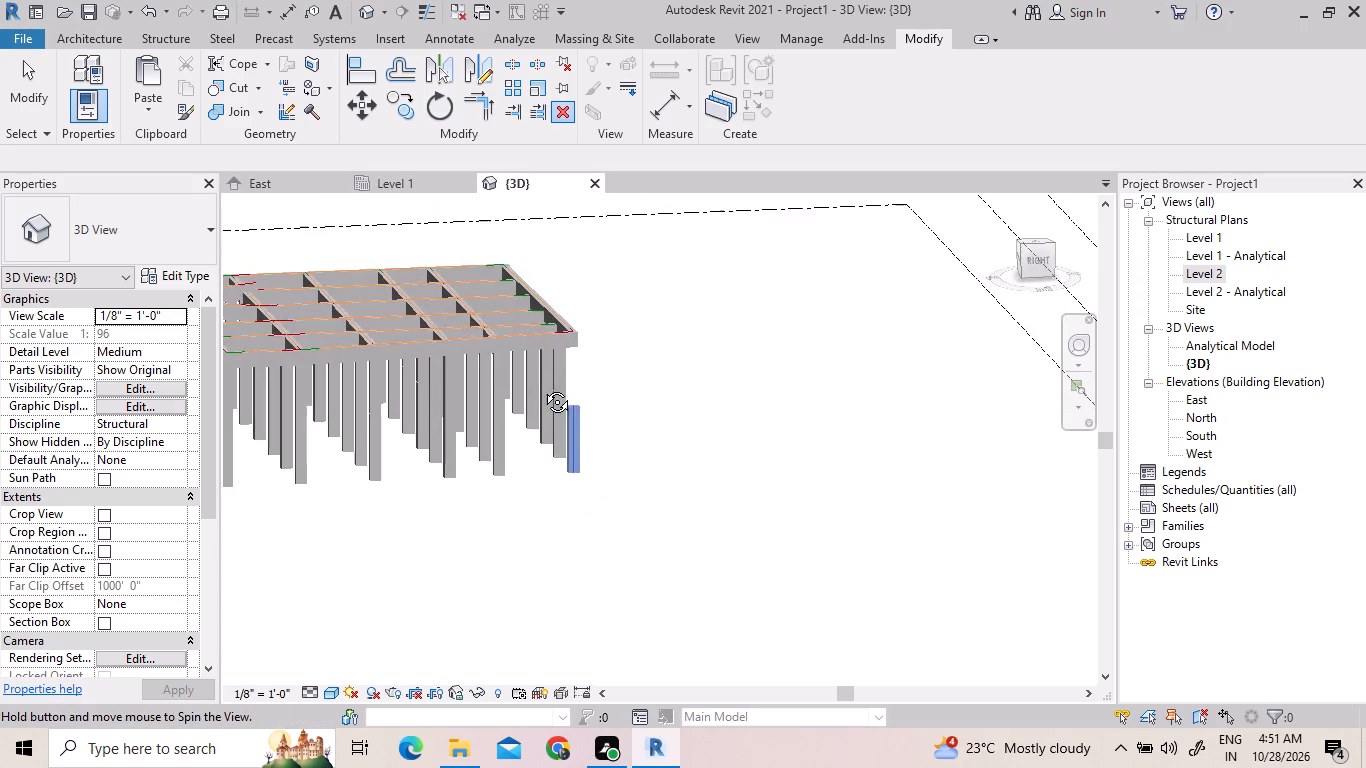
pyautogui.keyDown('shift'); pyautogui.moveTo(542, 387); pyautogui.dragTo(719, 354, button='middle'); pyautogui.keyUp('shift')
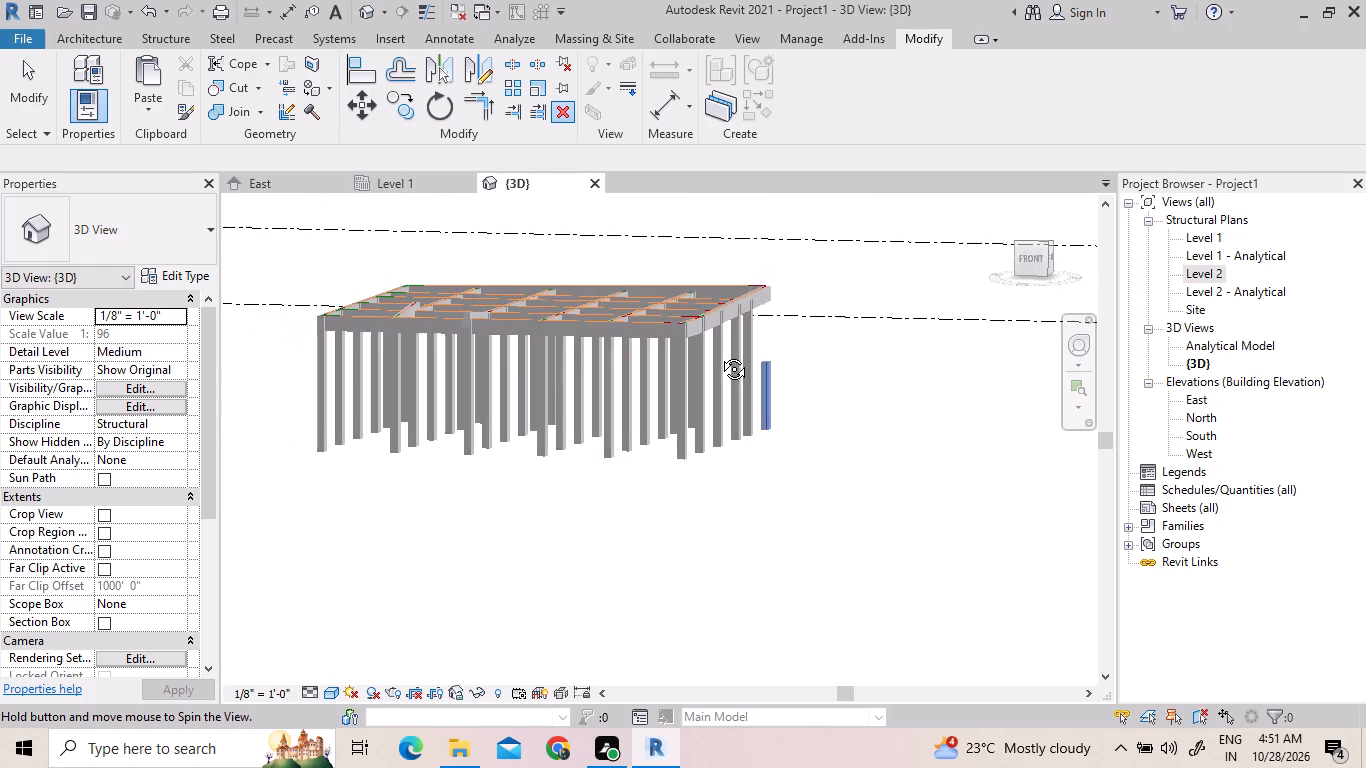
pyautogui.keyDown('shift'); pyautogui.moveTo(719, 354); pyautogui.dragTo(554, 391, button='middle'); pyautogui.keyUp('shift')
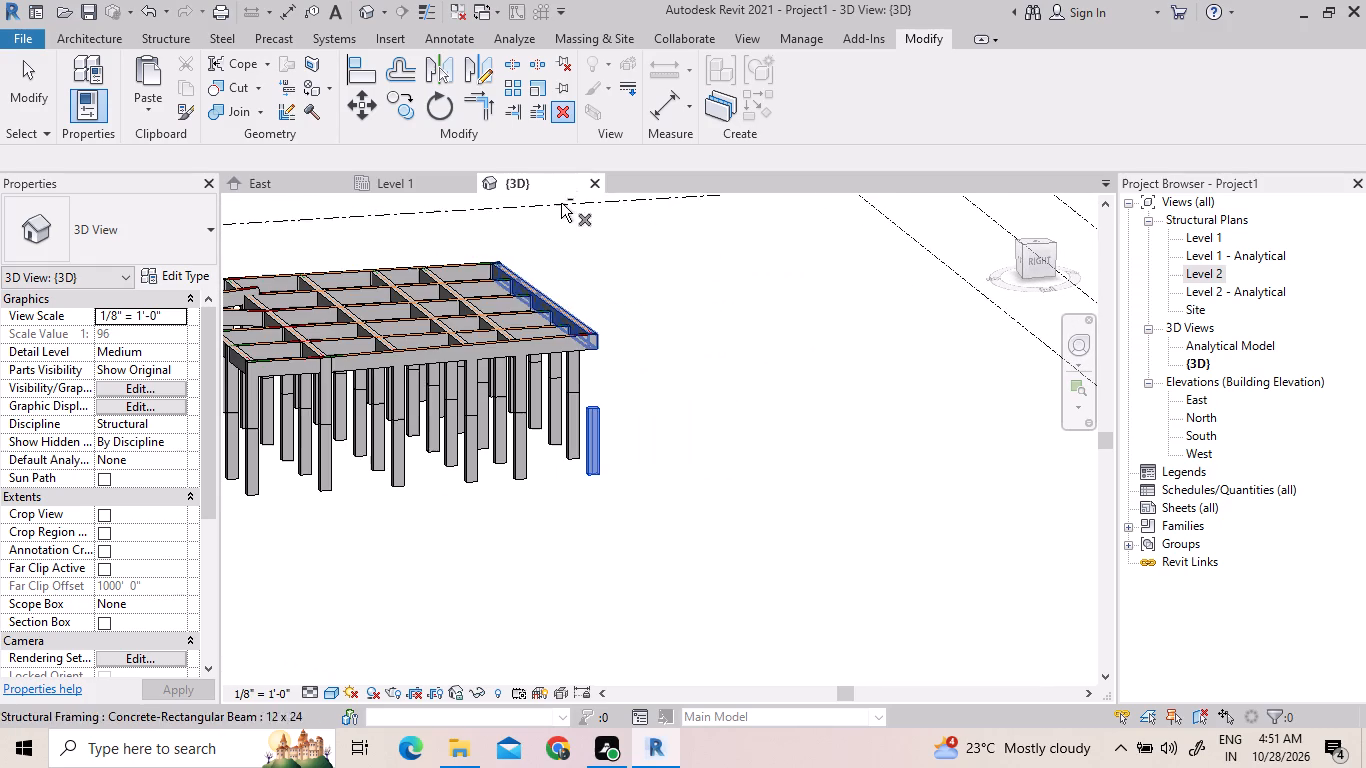
# In the Level 1 plan, delete the 12 x 24 beam on grid 9 that overshoots grid 1 from grid 2.
pyautogui.click(425, 187)
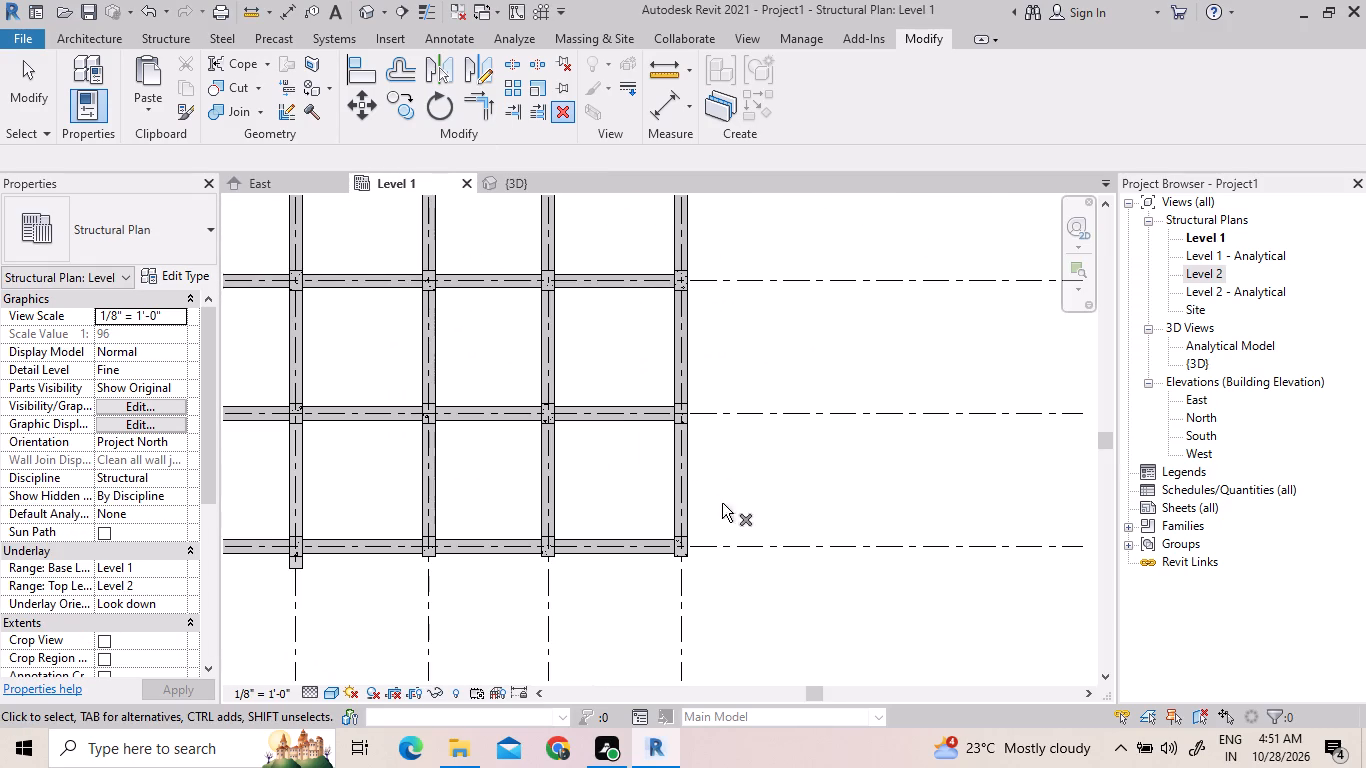
pyautogui.scroll(-4, 754, 572)
pyautogui.scroll(3, 491, 572)
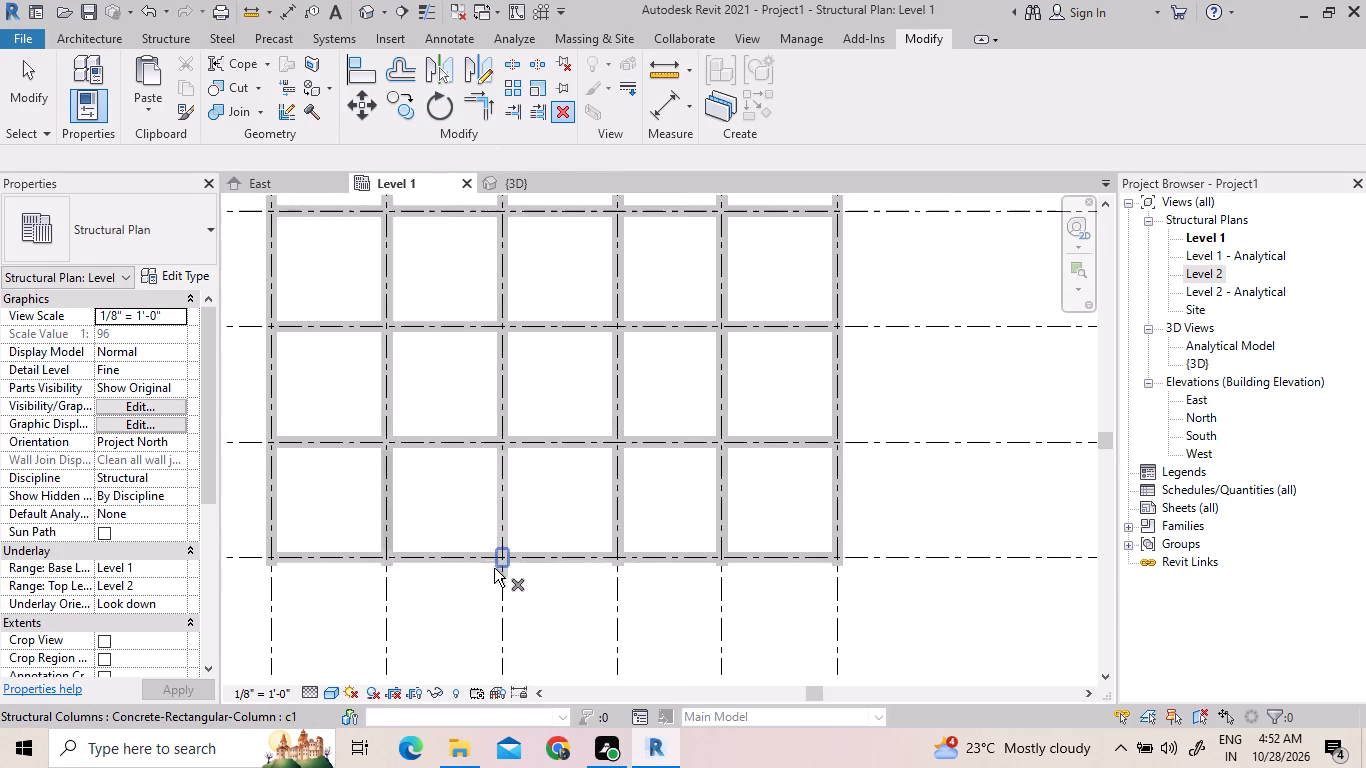
pyautogui.scroll(3, 503, 569)
pyautogui.click(504, 577)
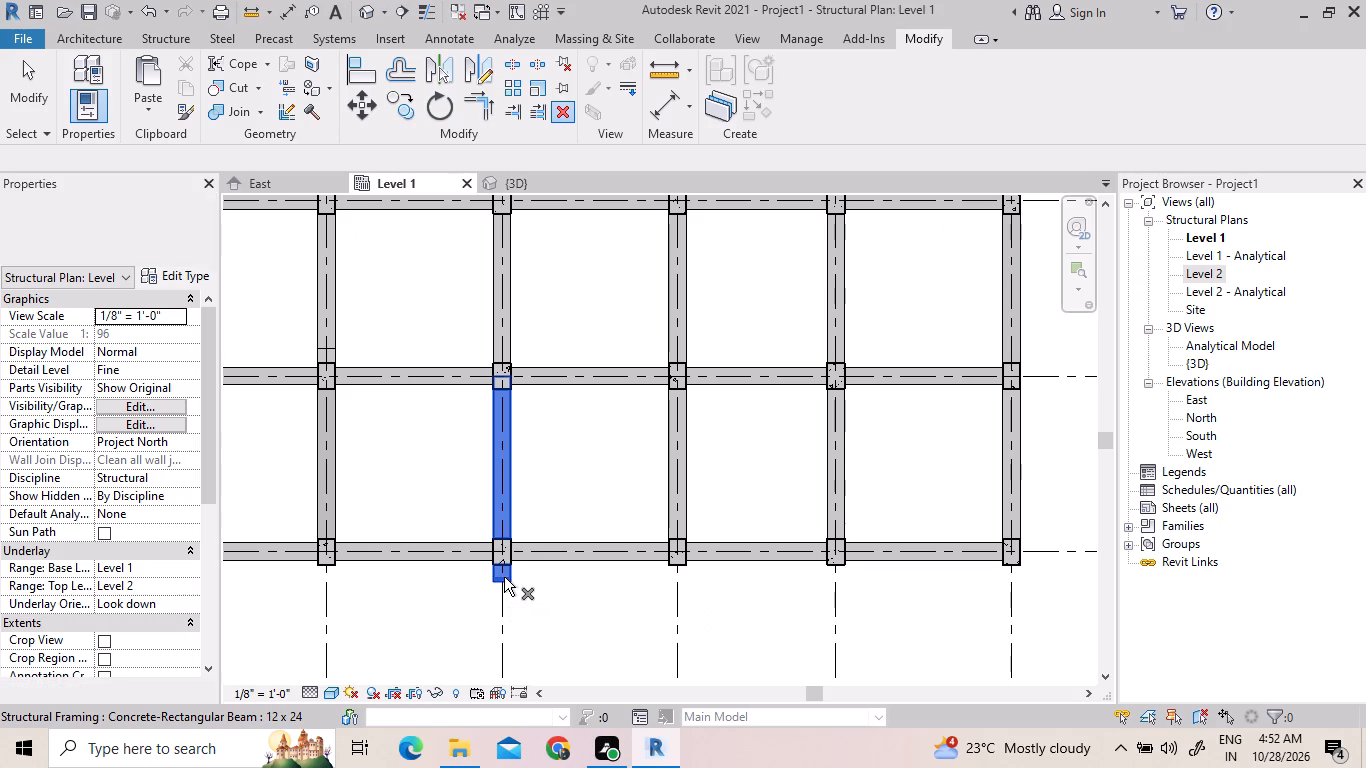
pyautogui.press('Delete')
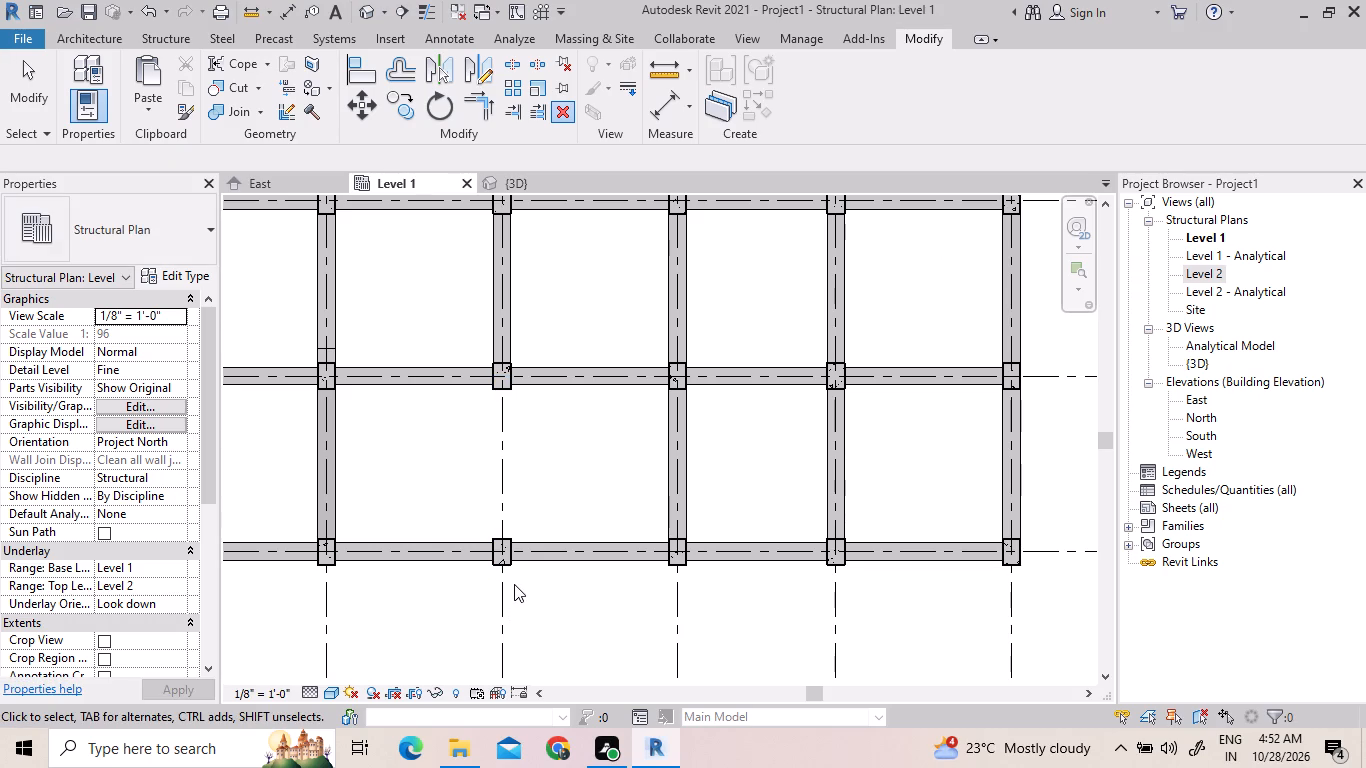
# In the Level 1 plan, place a 12 x 24 concrete beam along grid 9 from grid 2 to grid 1.
pyautogui.scroll(-3, 629, 507)
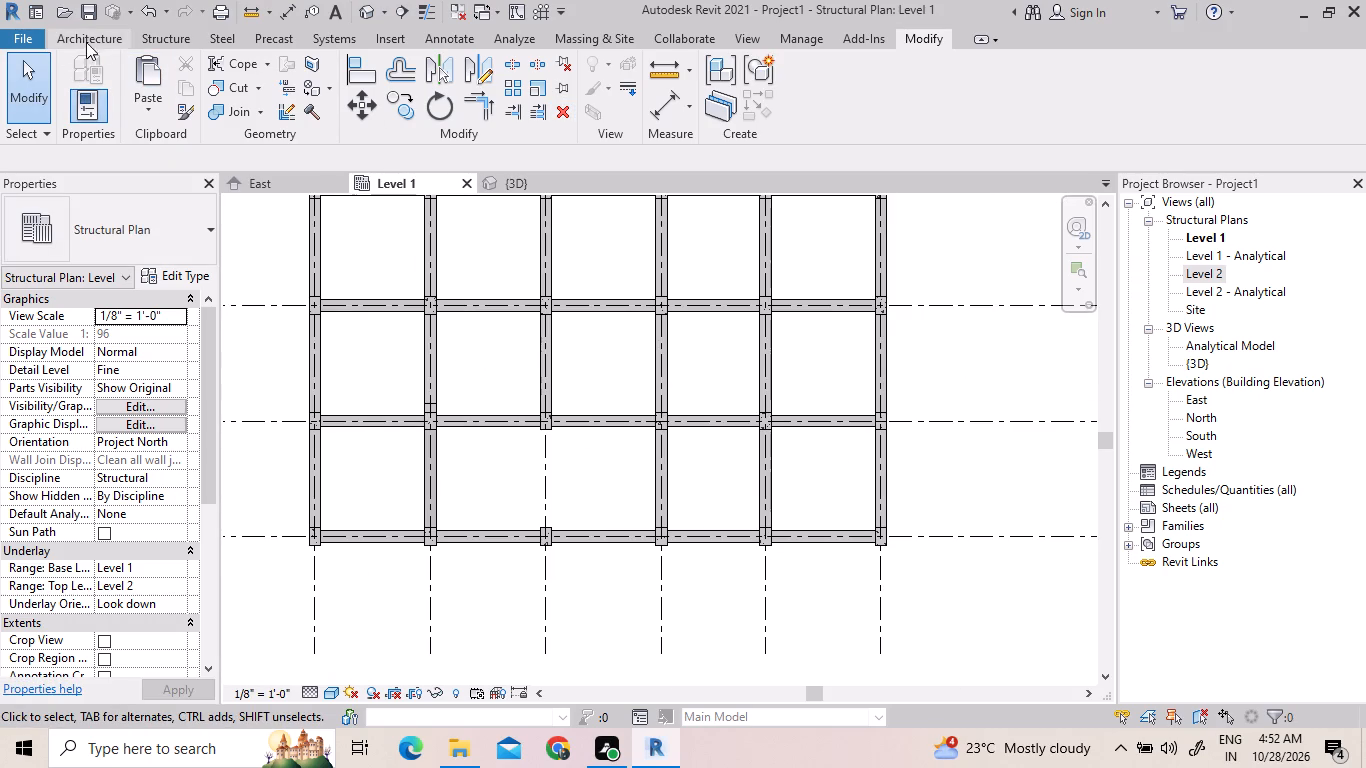
pyautogui.click(148, 31)
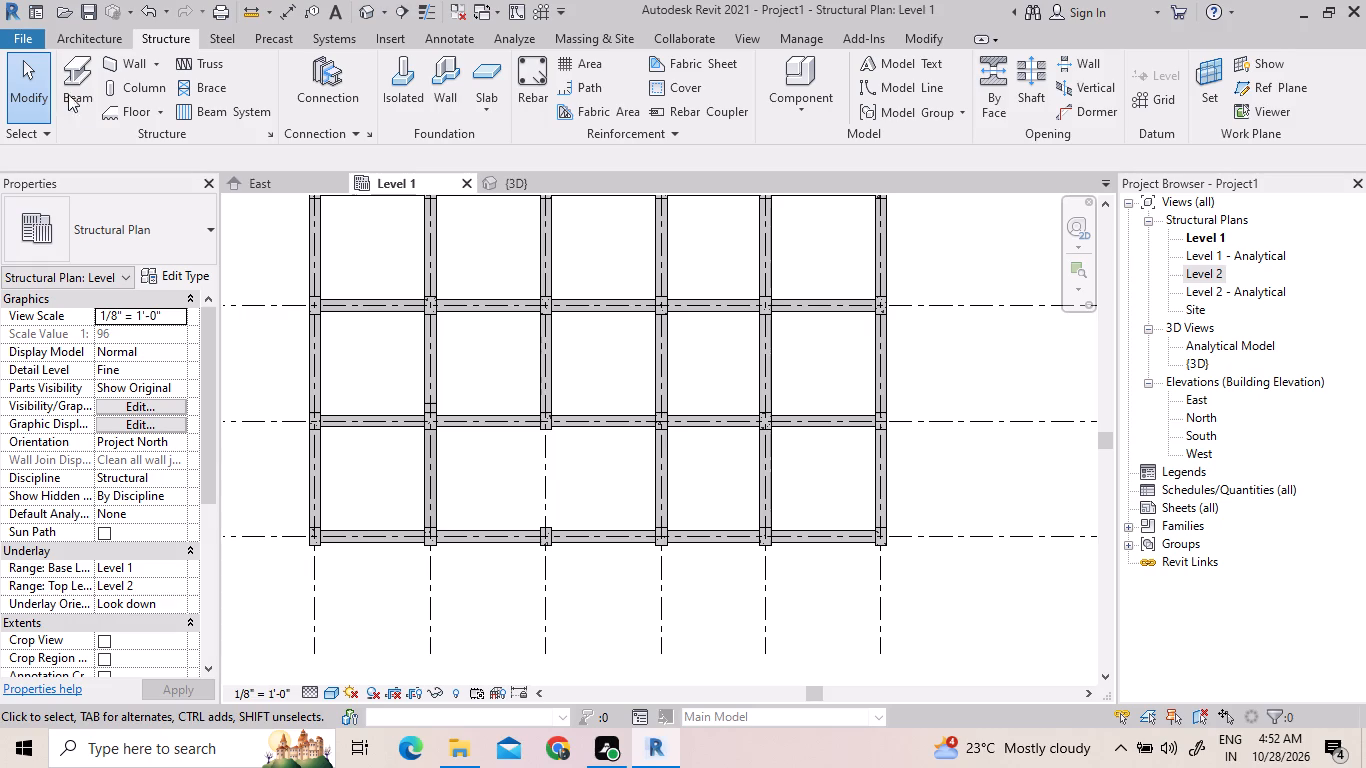
pyautogui.click(84, 80)
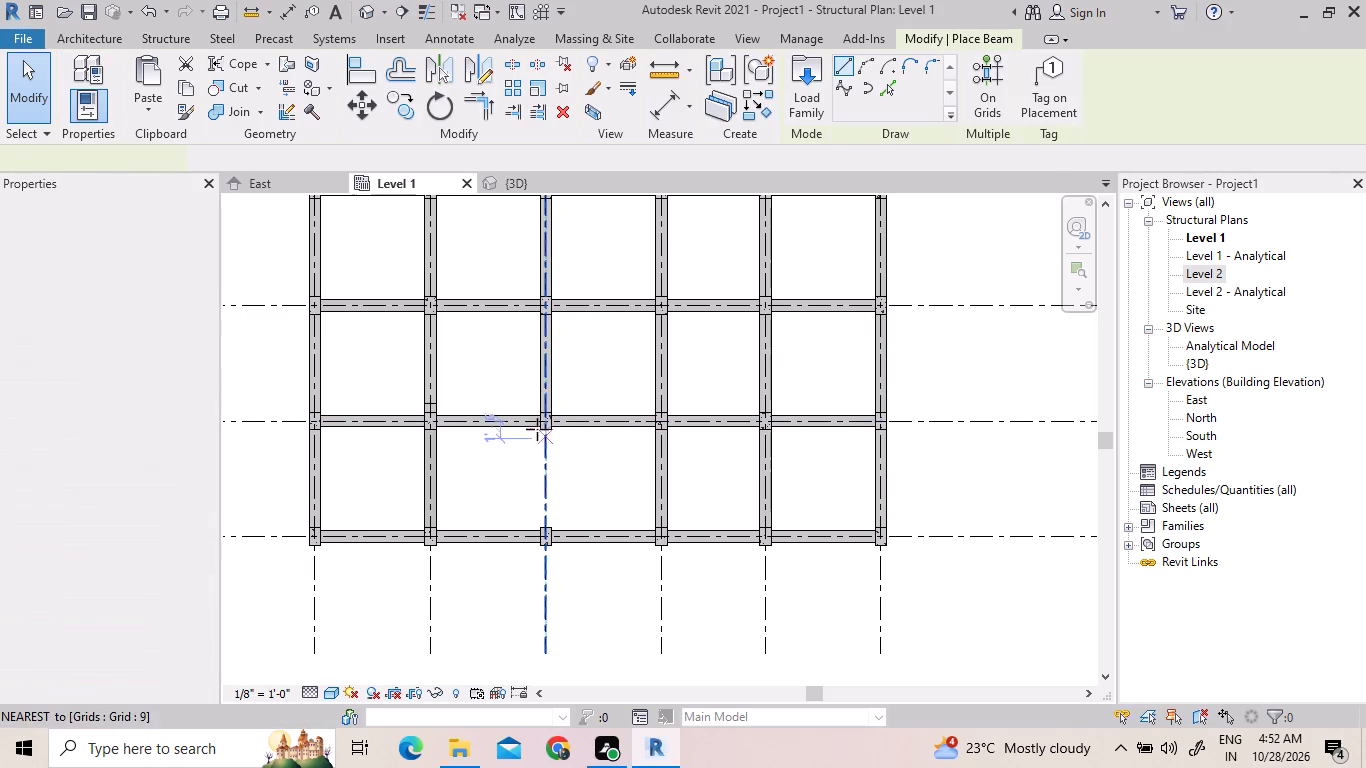
pyautogui.moveTo(544, 421); pyautogui.dragTo(545, 422)
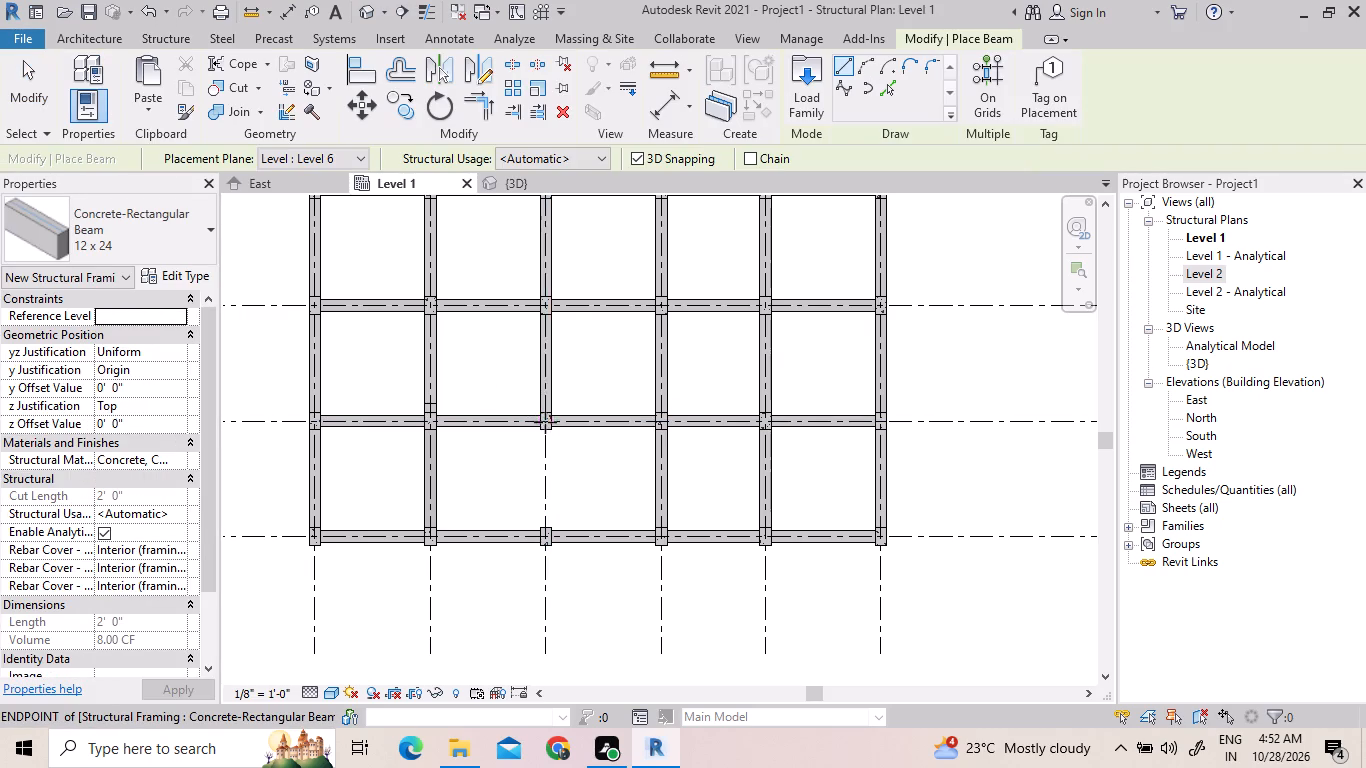
pyautogui.moveTo(545, 422); pyautogui.dragTo(540, 542)
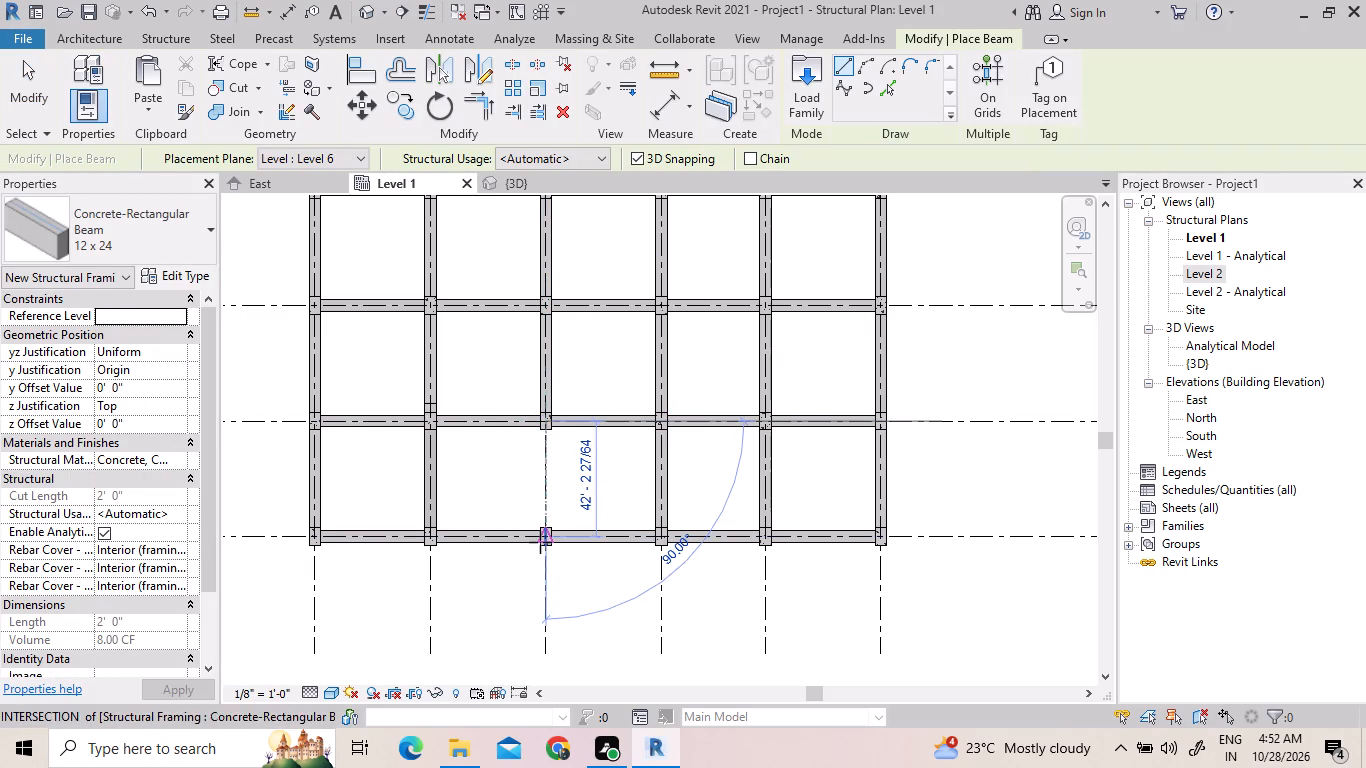
pyautogui.moveTo(540, 542); pyautogui.dragTo(542, 537)
pyautogui.click(542, 537)
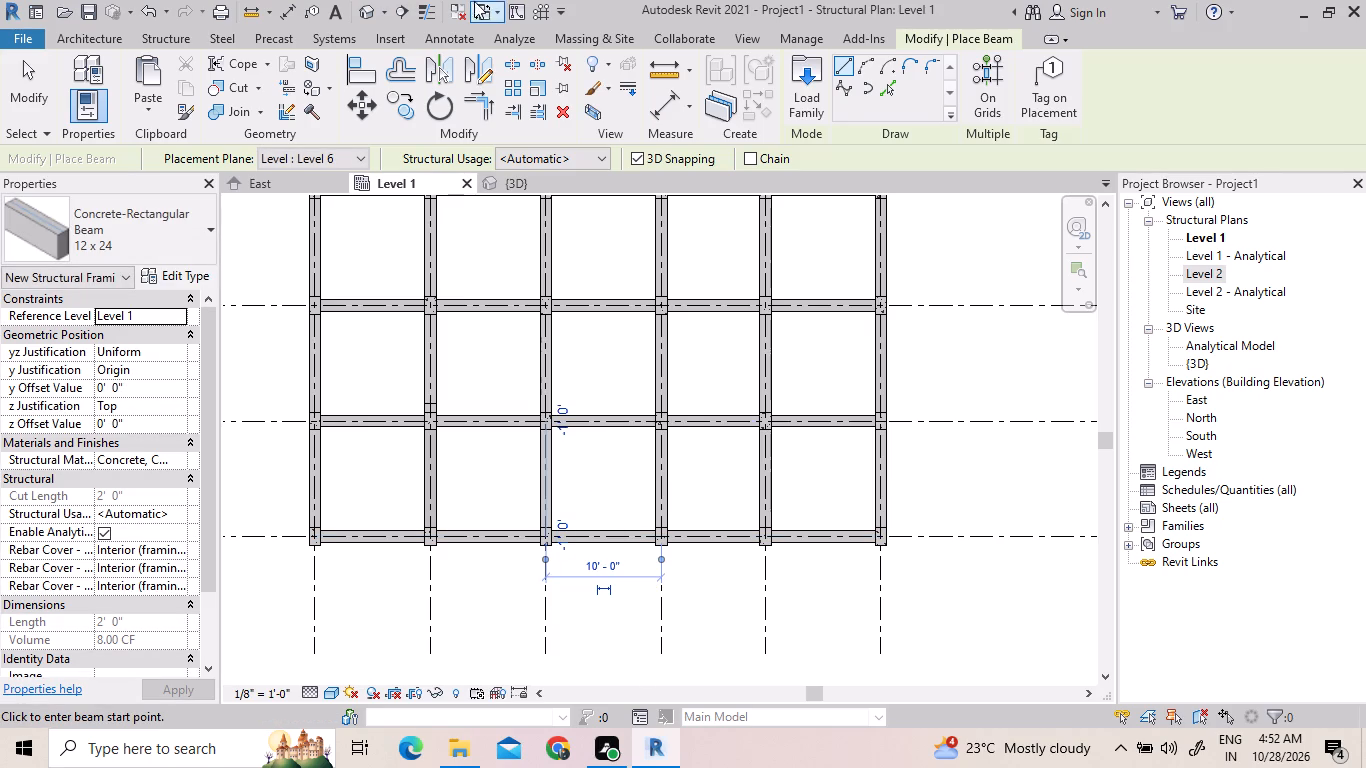
# In the 3D view, delete the short 12 x 18 column standing apart just outside the frame's corner.
pyautogui.click(520, 183)
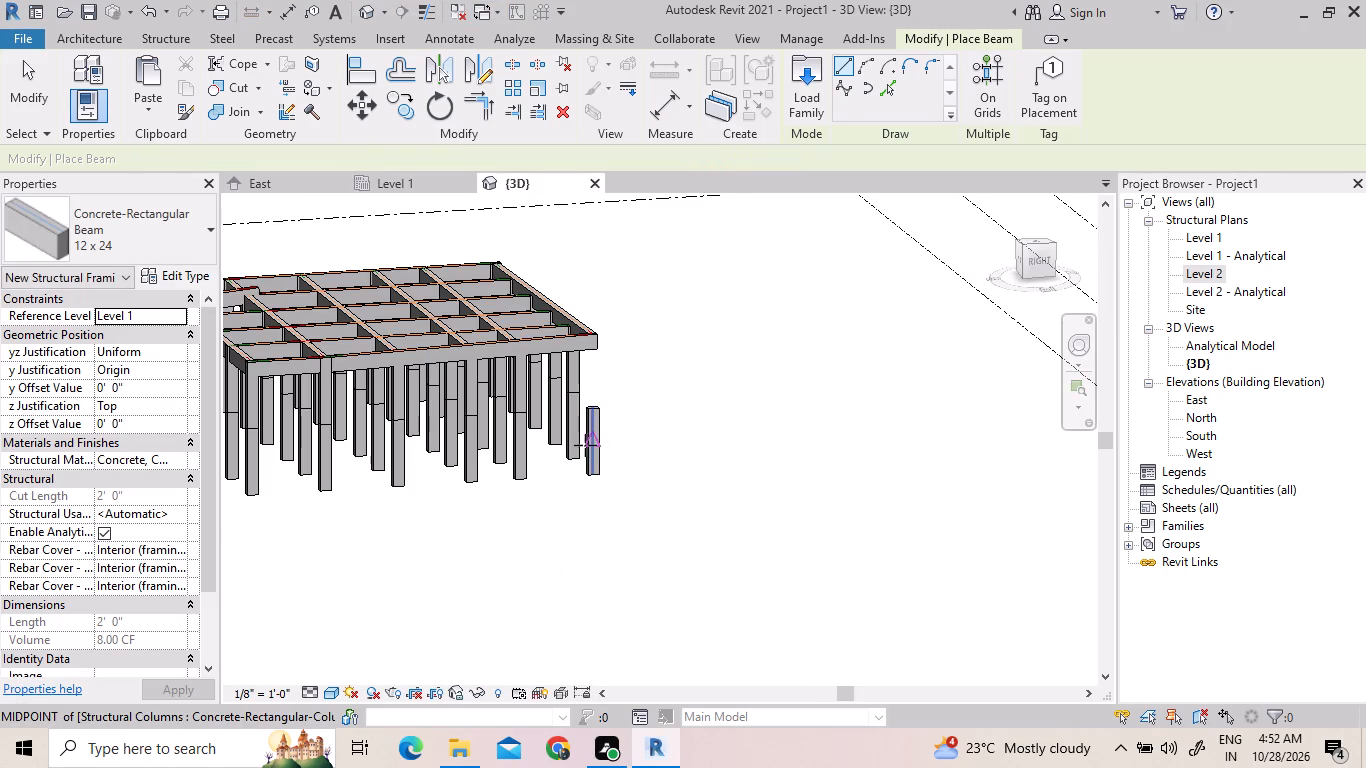
pyautogui.click(591, 447)
pyautogui.press('Escape')
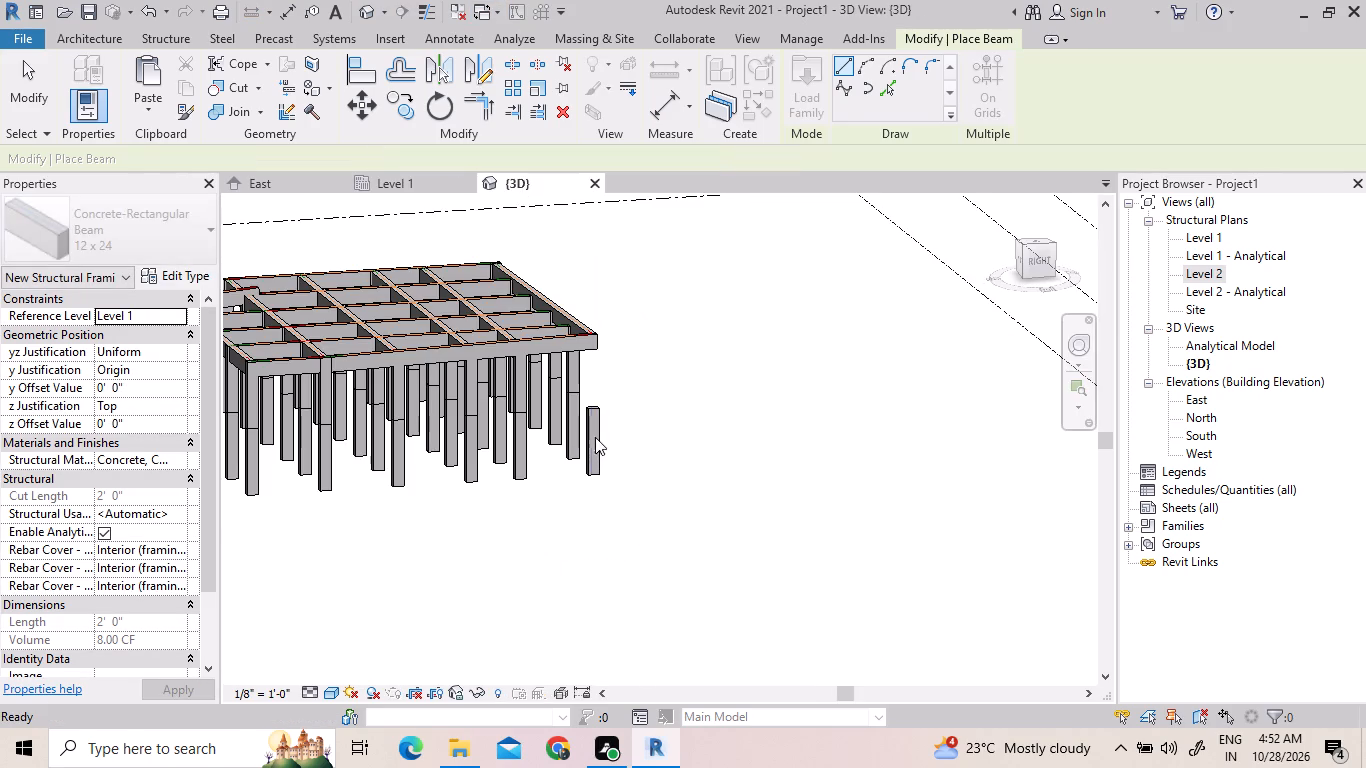
pyautogui.click(595, 437)
pyautogui.press('Delete')
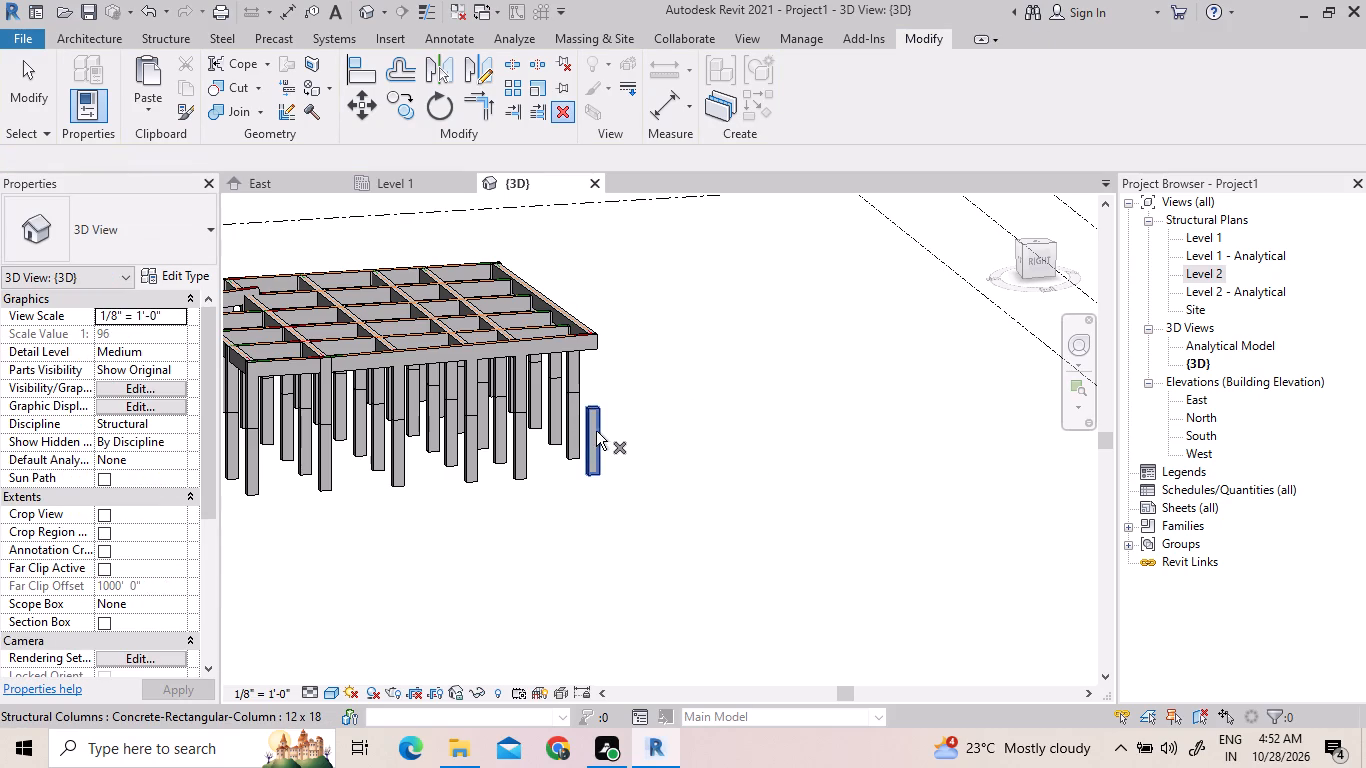
pyautogui.click(593, 427)
pyautogui.press('Delete')
pyautogui.press('Delete')
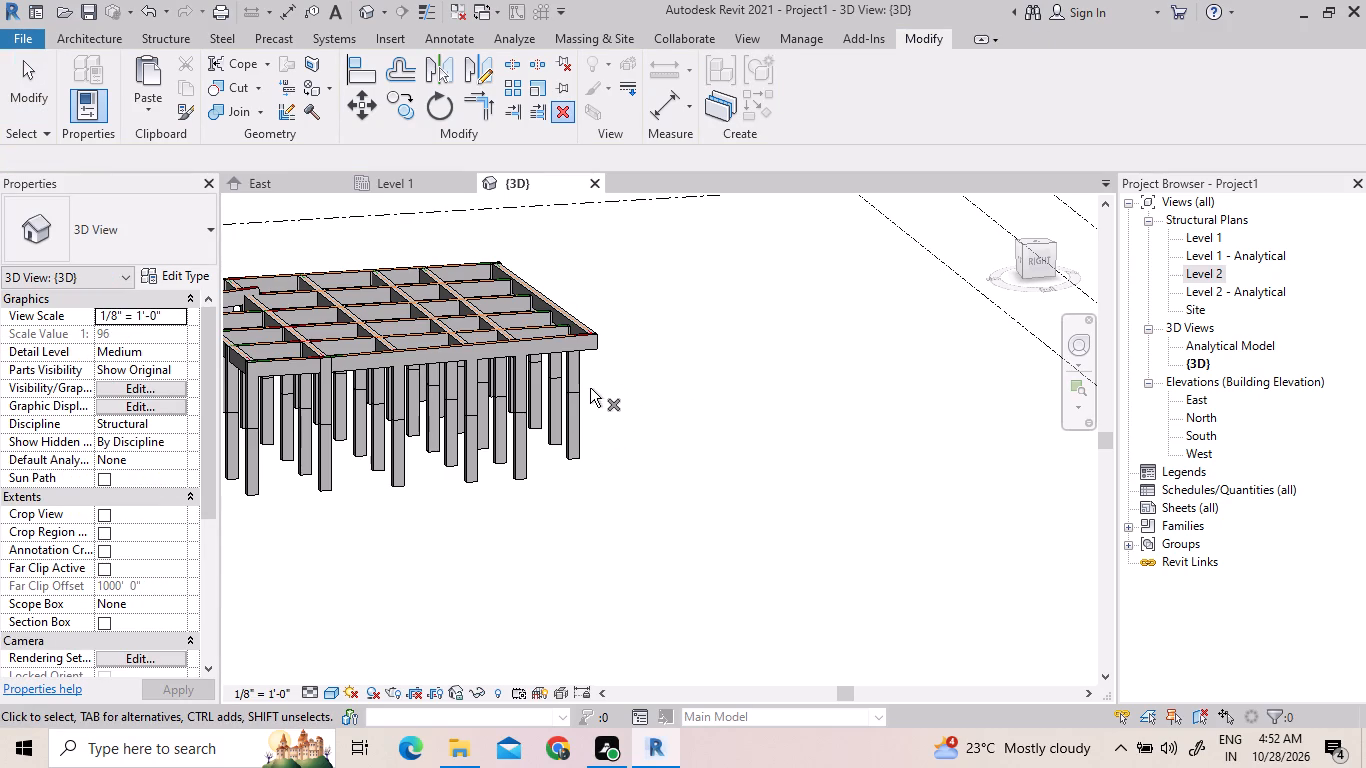
# Examine the whole beam and column frame from several sides in the 3D view.
pyautogui.scroll(-1, 591, 396)
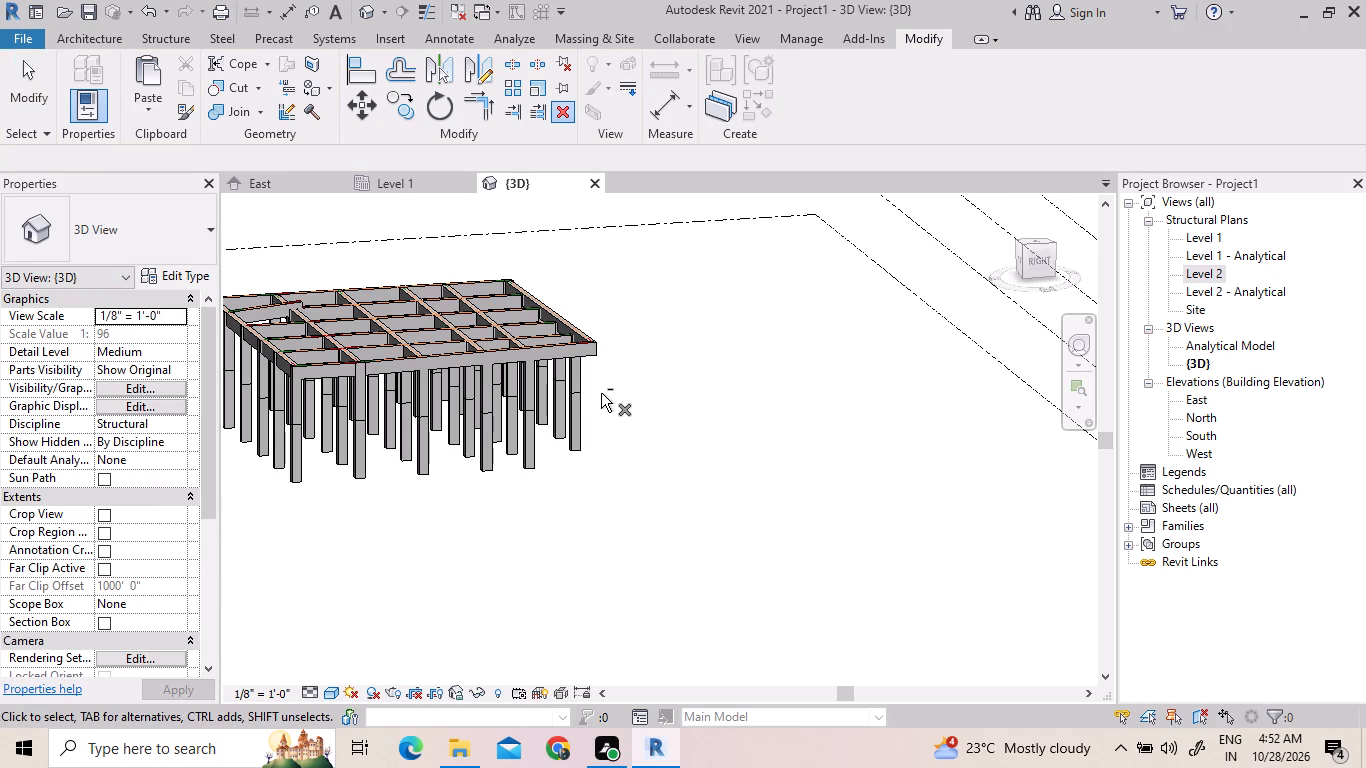
pyautogui.keyDown('shift'); pyautogui.moveTo(582, 424); pyautogui.dragTo(667, 397); pyautogui.keyUp('shift')
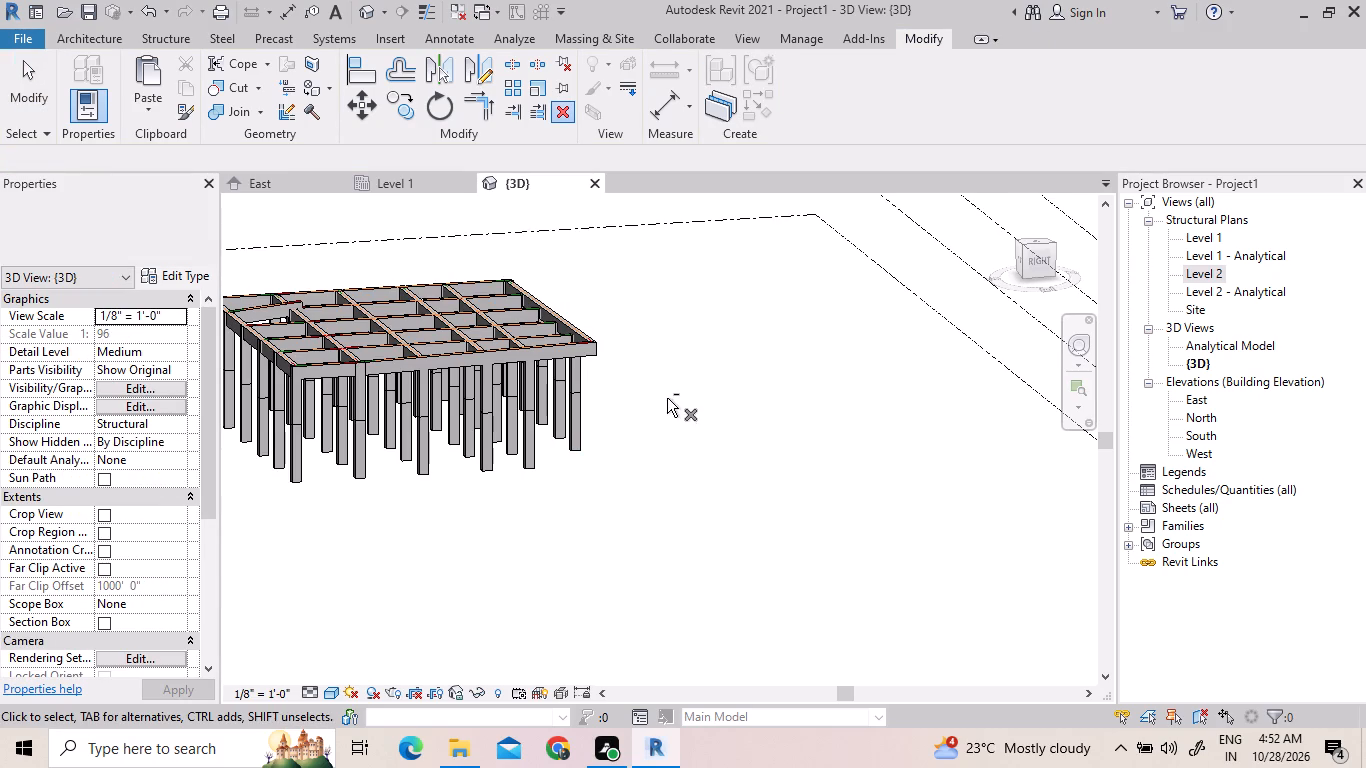
pyautogui.moveTo(637, 444); pyautogui.dragTo(680, 334)
pyautogui.keyDown('shift'); pyautogui.scroll(-4, 693, 373); pyautogui.keyUp('shift')
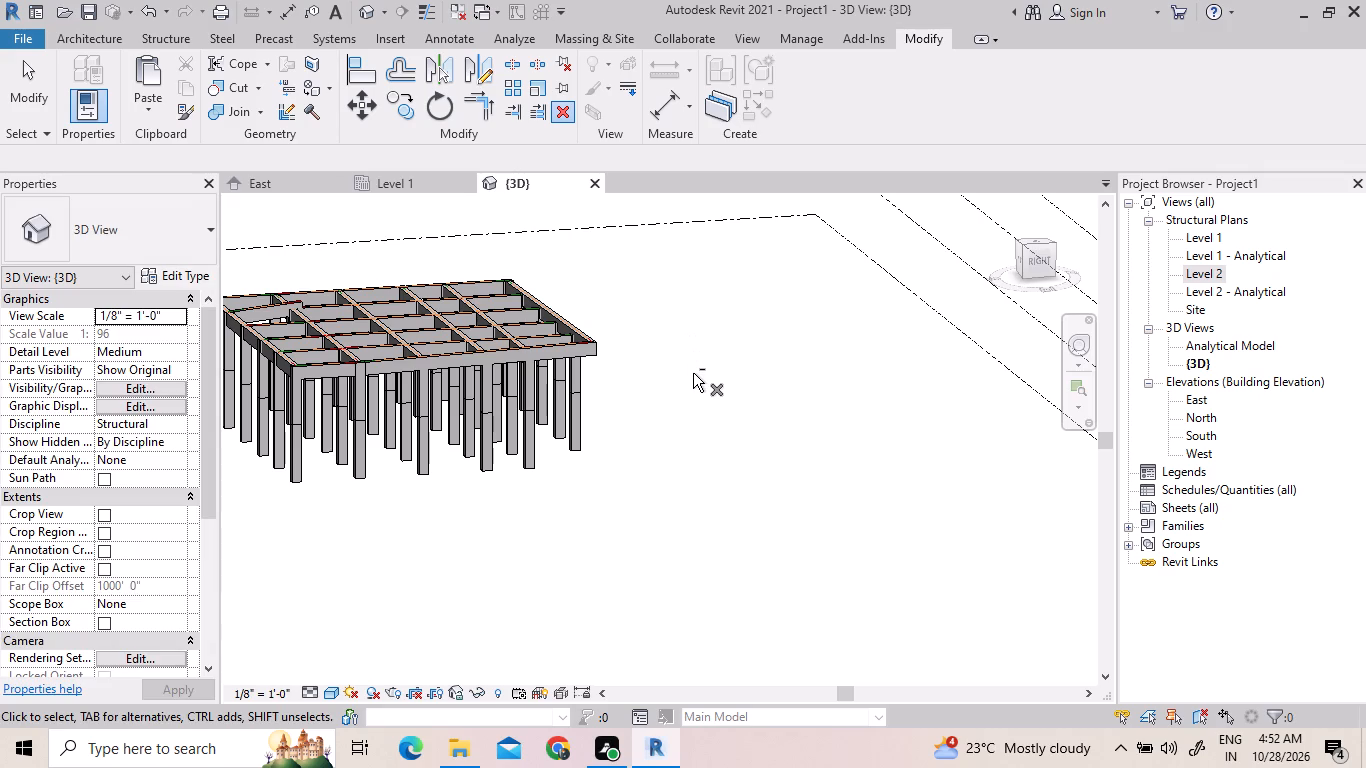
pyautogui.keyDown('shift'); pyautogui.scroll(-1, 693, 373); pyautogui.keyUp('shift')
pyautogui.keyDown('shift'); pyautogui.moveTo(696, 373); pyautogui.dragTo(856, 512, button='middle'); pyautogui.keyUp('shift')
pyautogui.keyDown('shift'); pyautogui.scroll(-1, 844, 520); pyautogui.keyUp('shift')
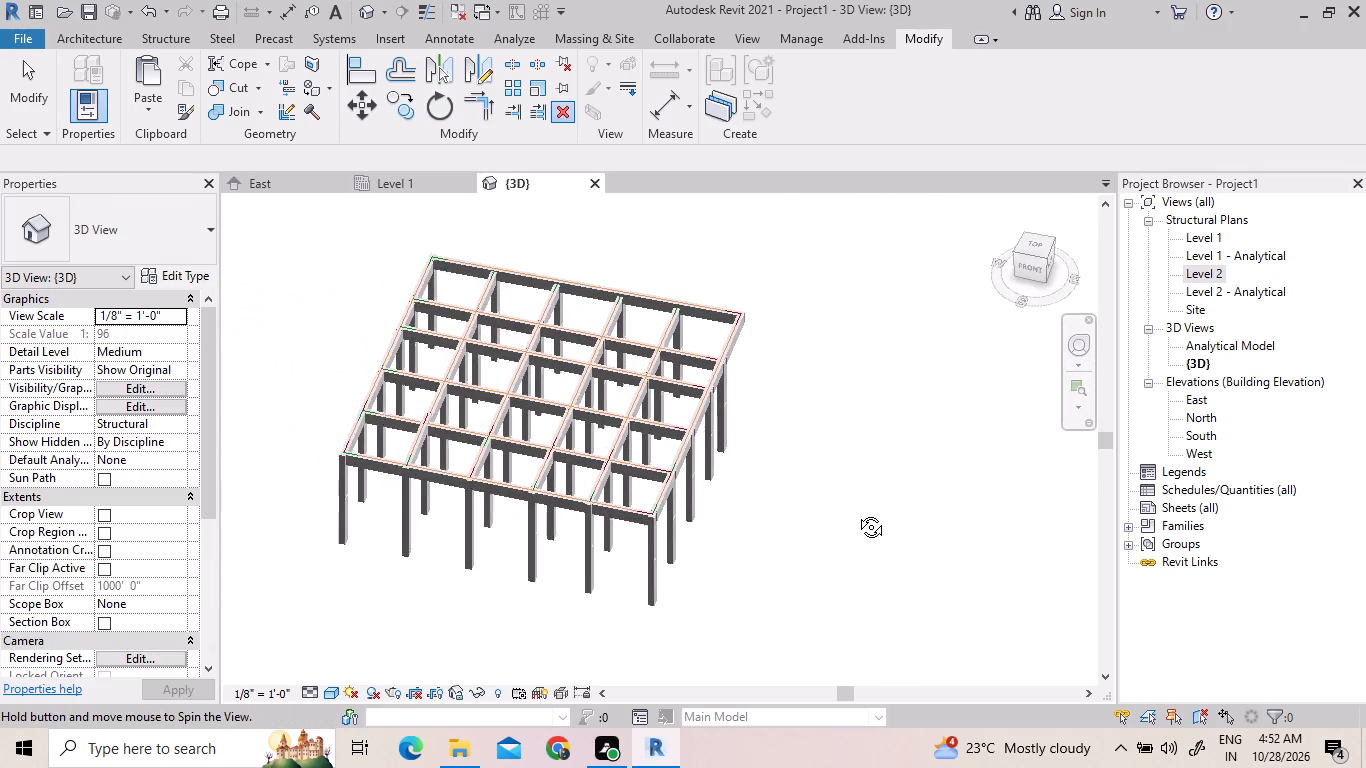
pyautogui.keyDown('shift'); pyautogui.moveTo(856, 512); pyautogui.dragTo(734, 572, button='middle'); pyautogui.keyUp('shift')
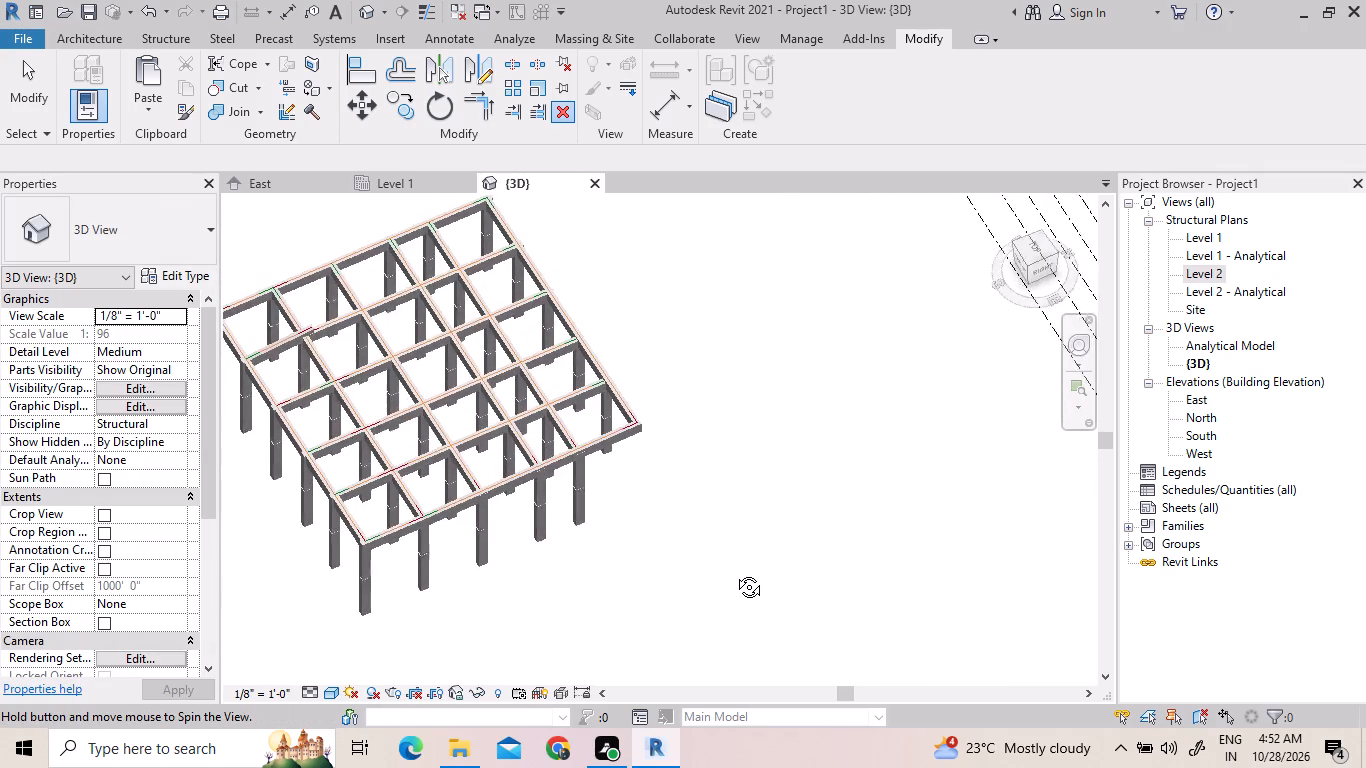
pyautogui.keyDown('shift'); pyautogui.moveTo(734, 572); pyautogui.dragTo(763, 512, button='middle'); pyautogui.keyUp('shift')
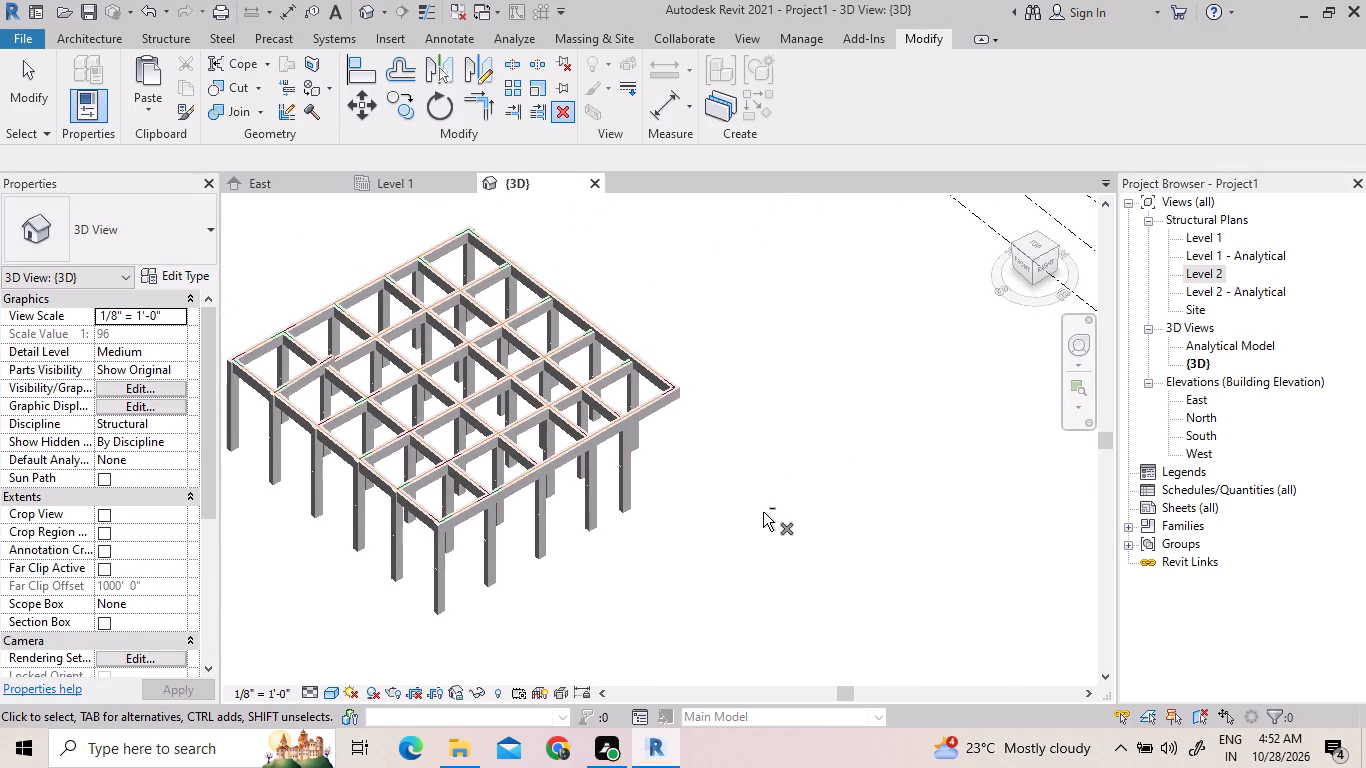
# In the Level 1 plan, select the entire frame together with its grids and copy it to the clipboard.
pyautogui.click(401, 189)
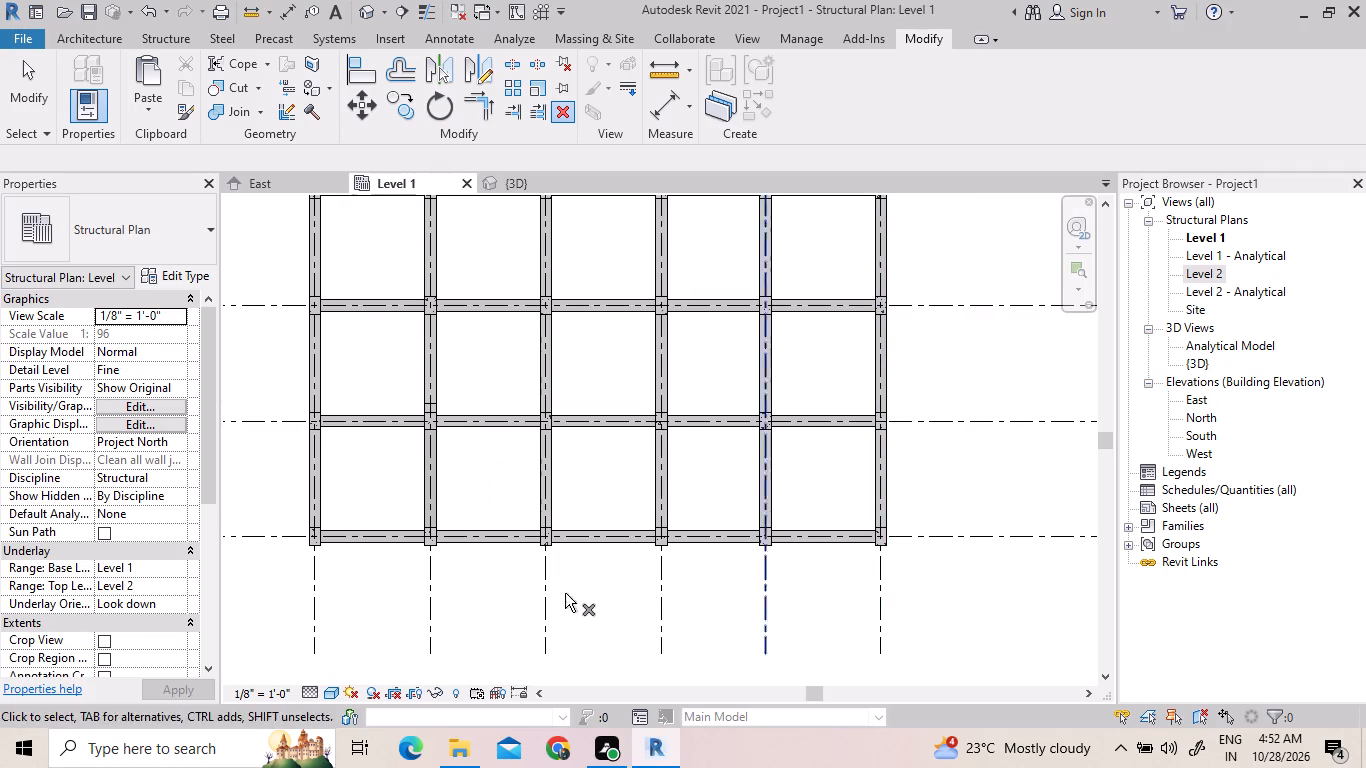
pyautogui.scroll(-5, 564, 618)
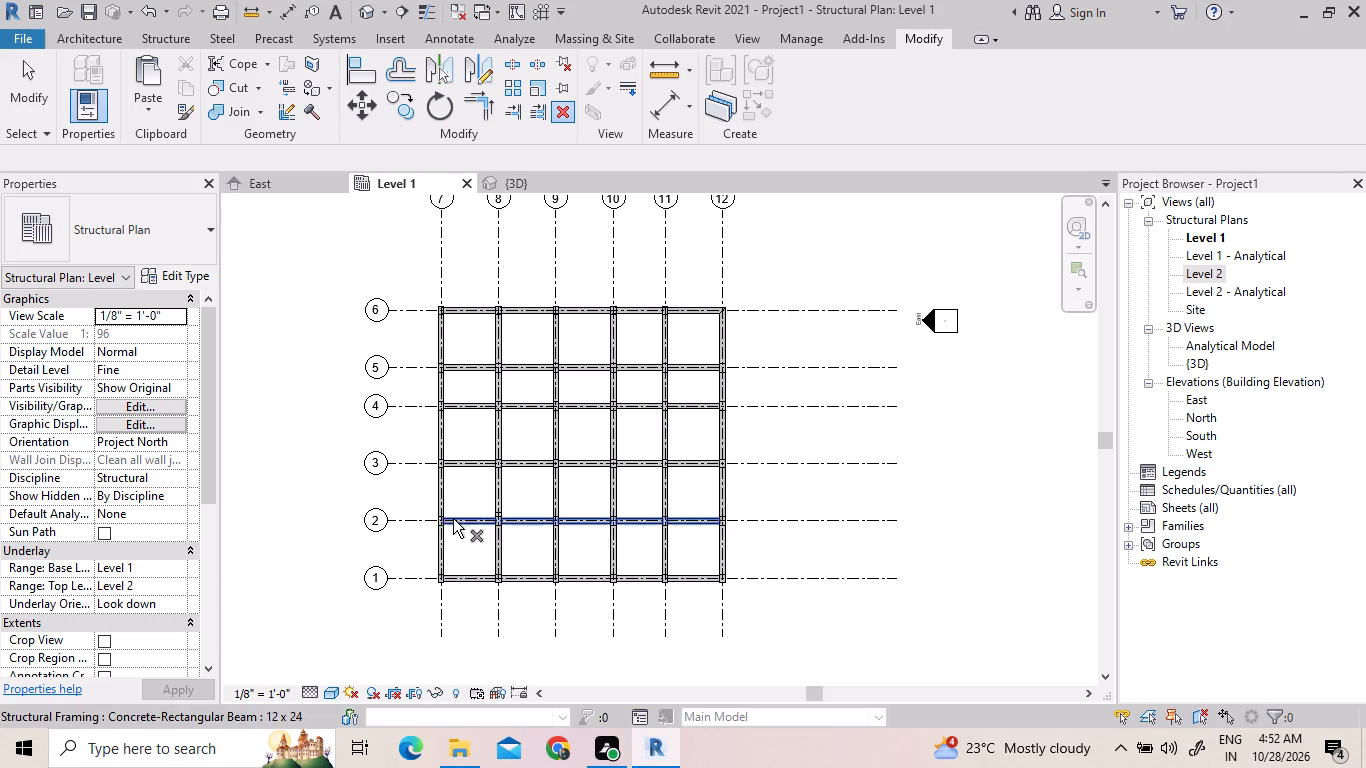
pyautogui.moveTo(838, 629); pyautogui.dragTo(510, 324)
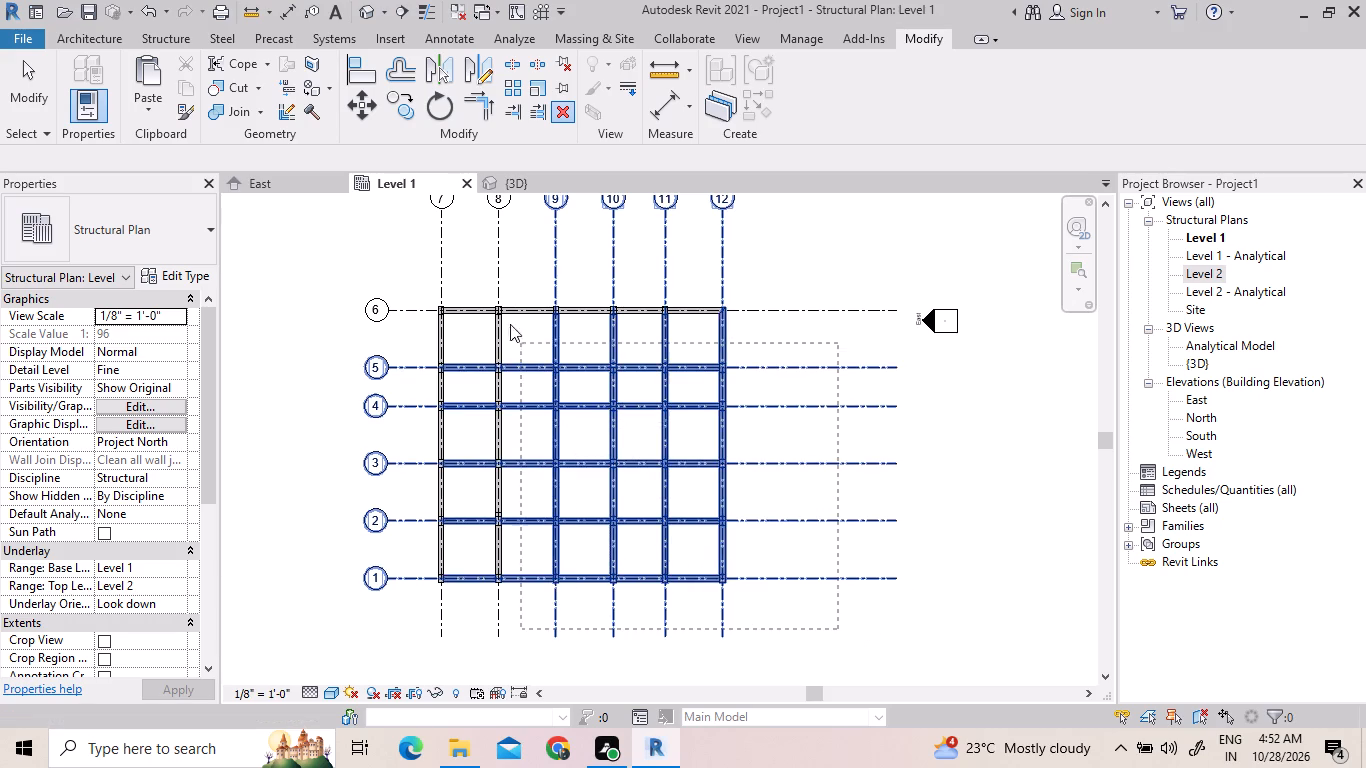
pyautogui.moveTo(510, 324); pyautogui.dragTo(417, 267)
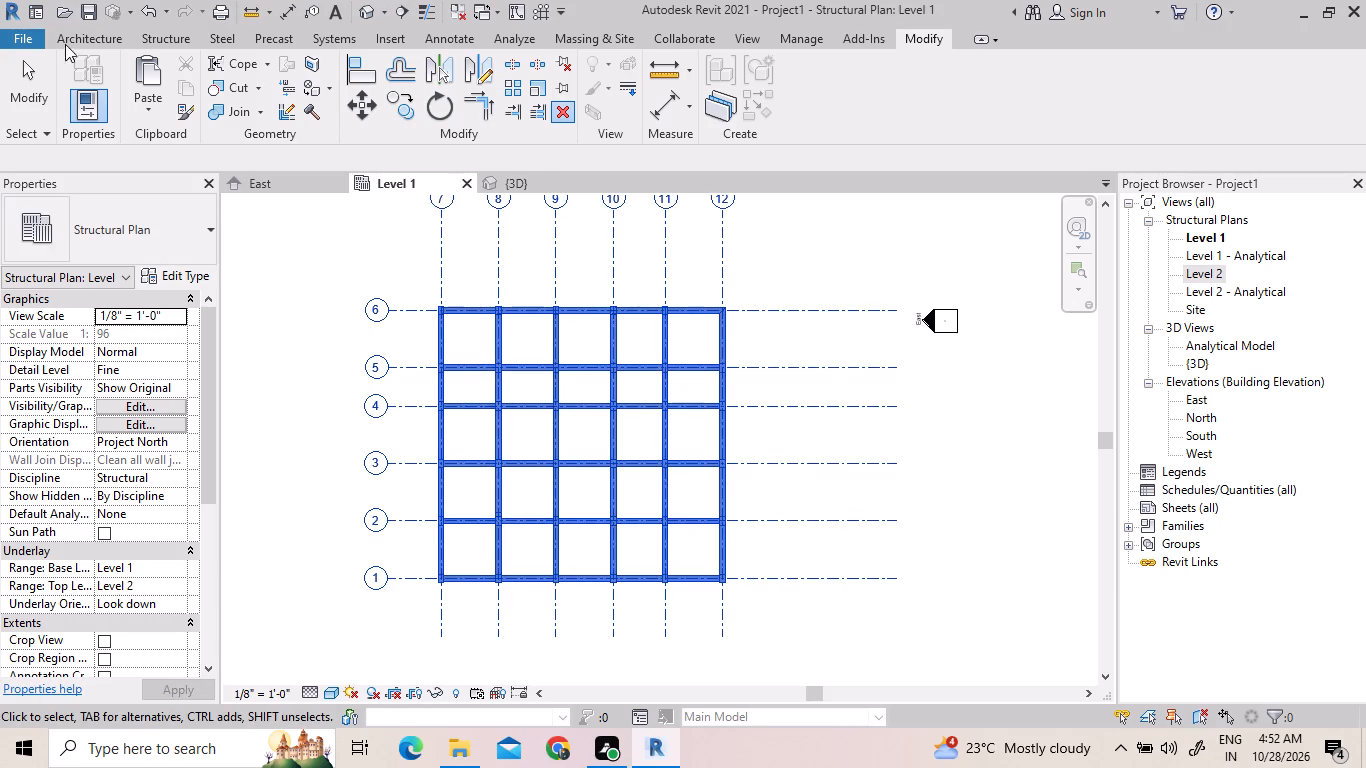
pyautogui.hotkey('ctrl', 'c')
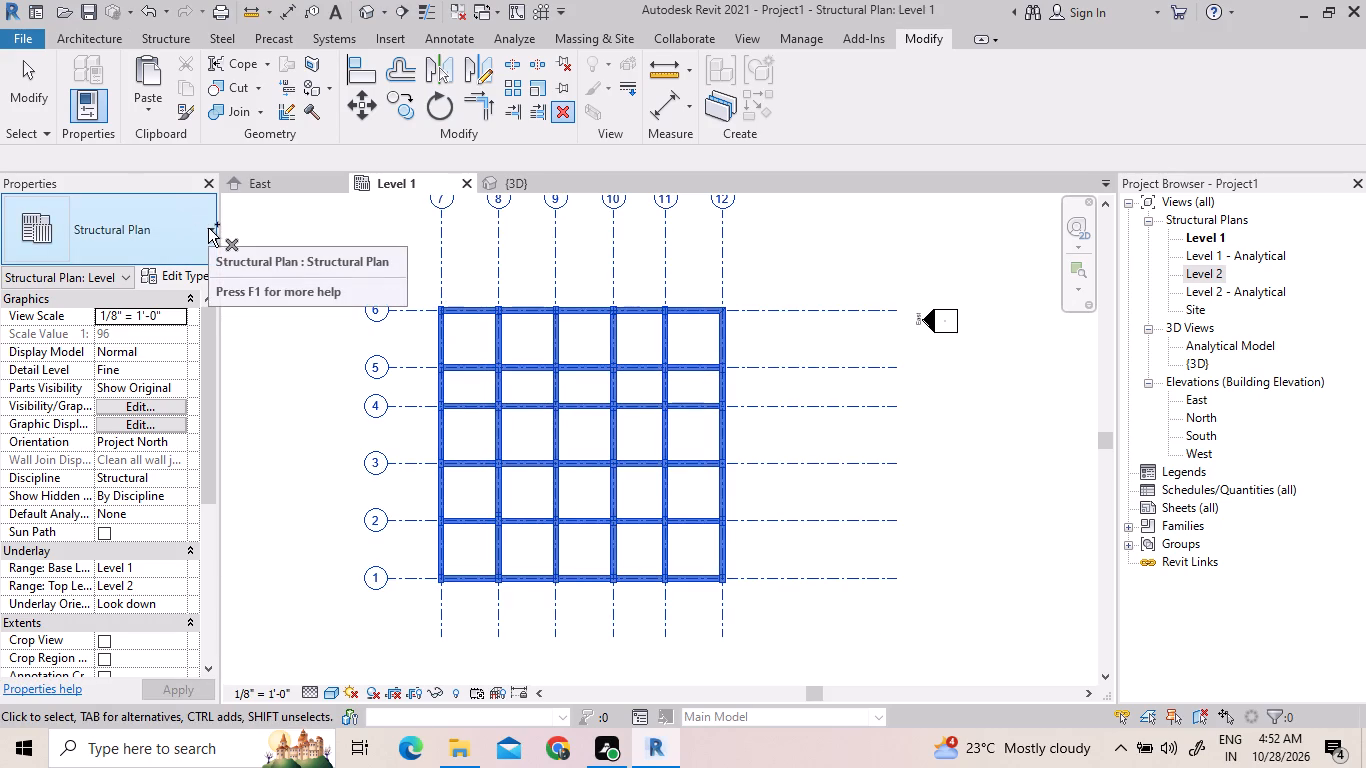
# Enable selecting elements by face in the selection options, keeping pinned elements selectable.
pyautogui.click(38, 140)
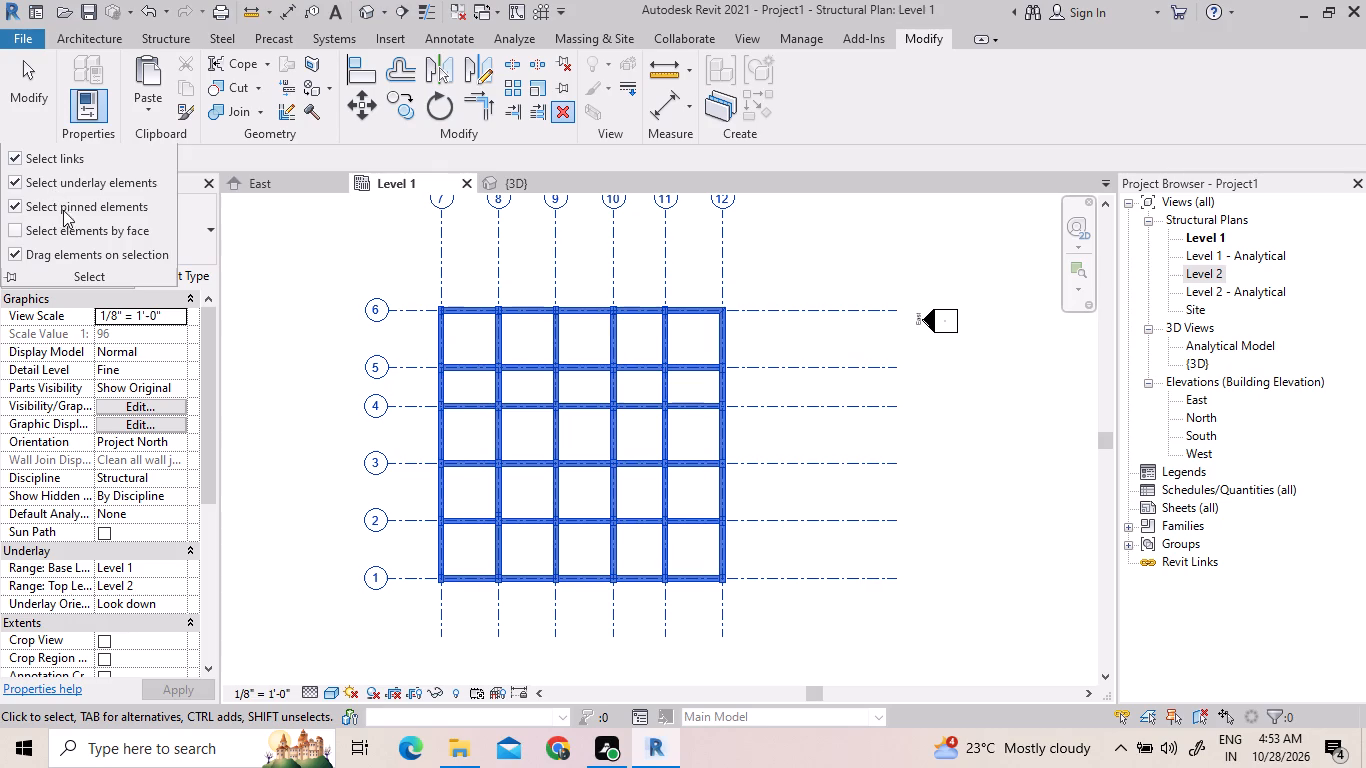
pyautogui.click(70, 235)
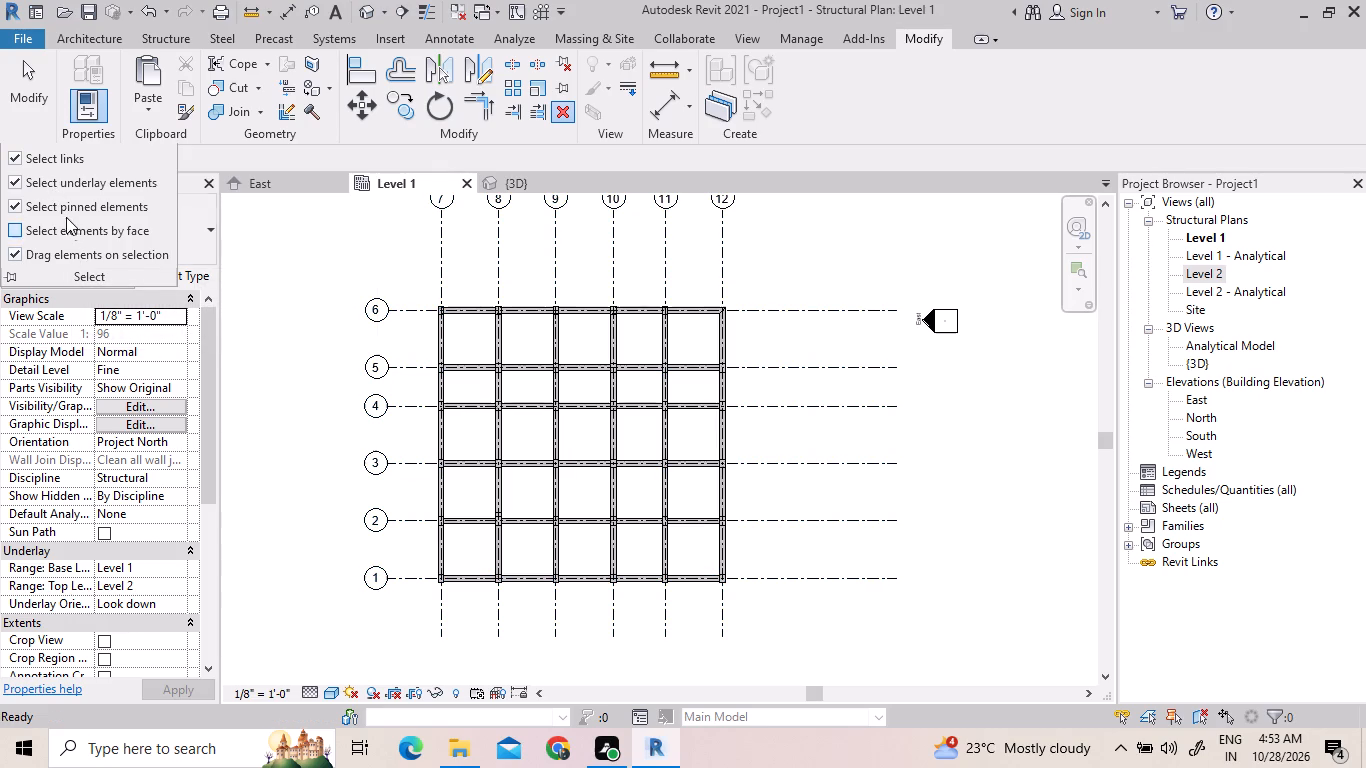
pyautogui.click(64, 209)
pyautogui.click(64, 209)
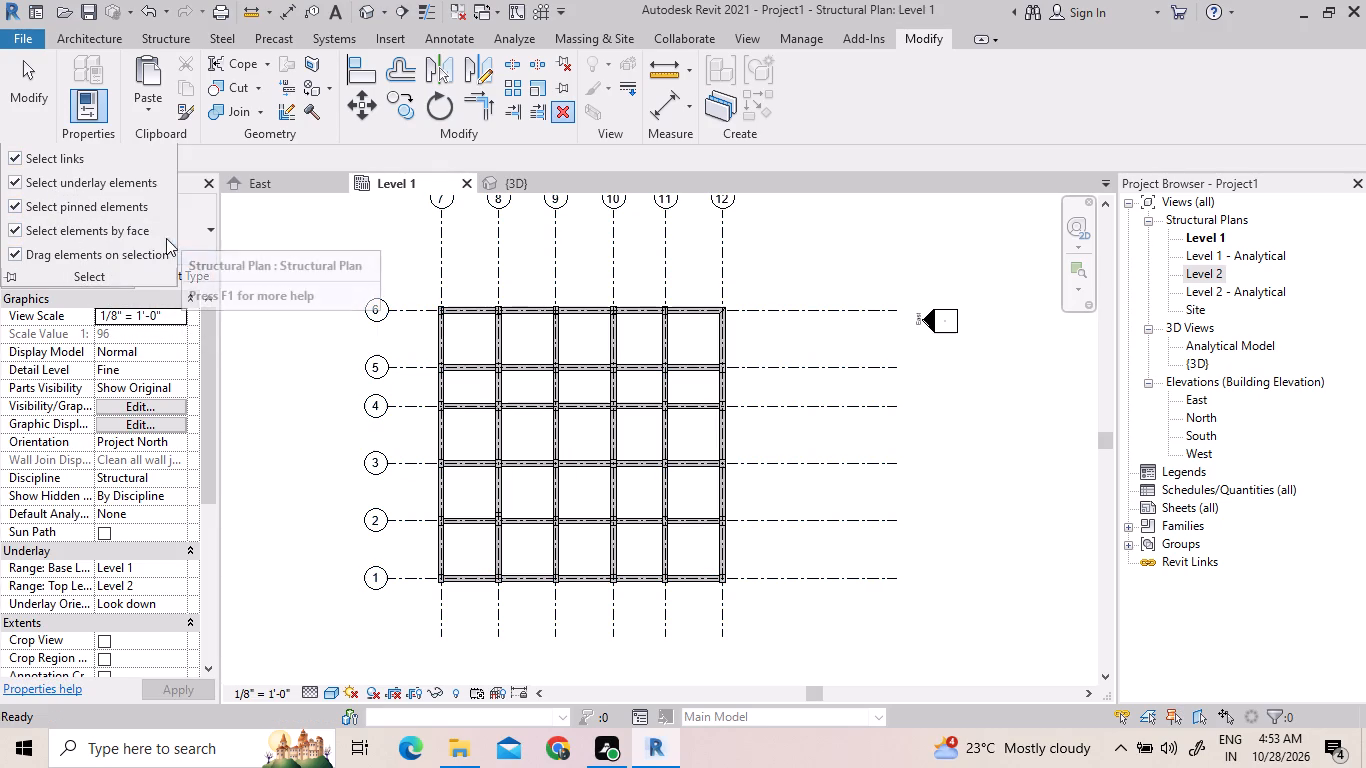
# Review the Level 1 plan's view type, View Range, Visibility/Graphic Overrides and type properties without changing them.
pyautogui.click(196, 228)
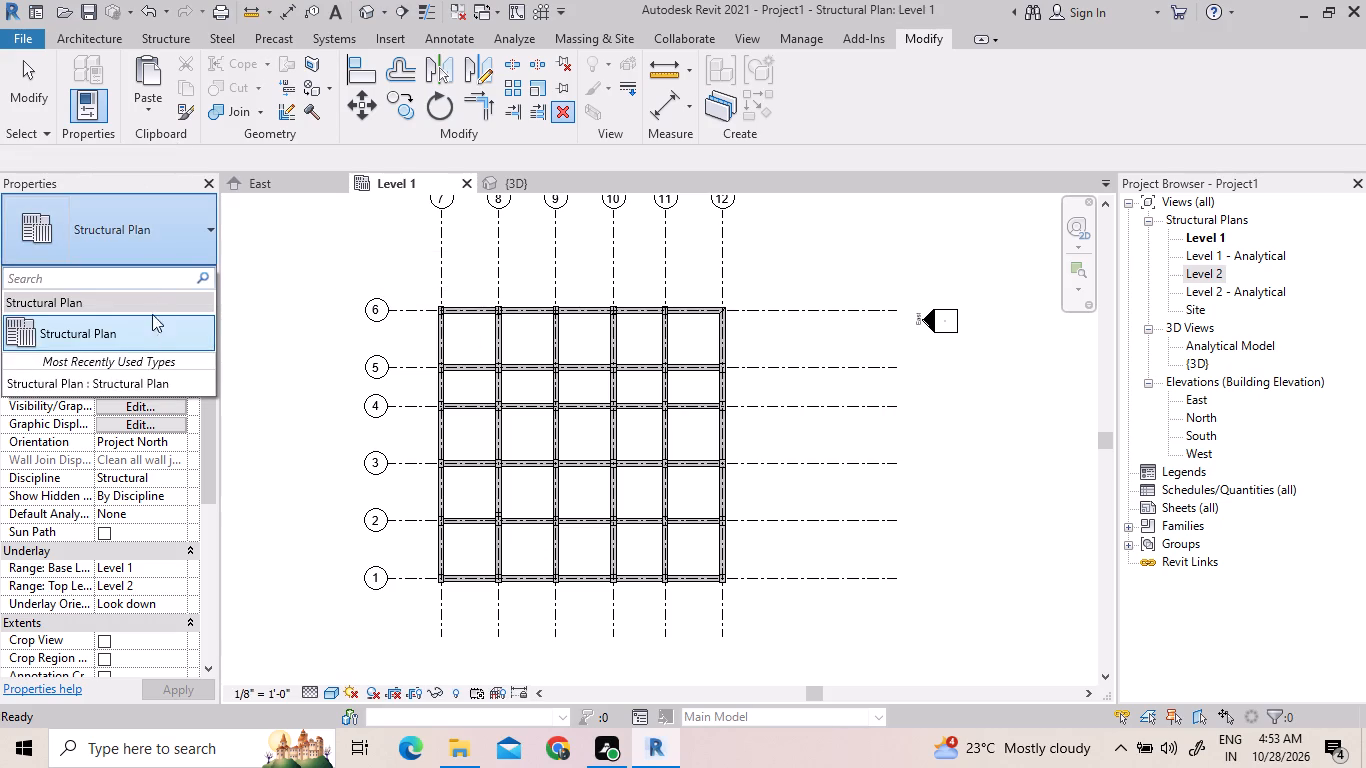
pyautogui.click(138, 340)
pyautogui.scroll(-2, 138, 522)
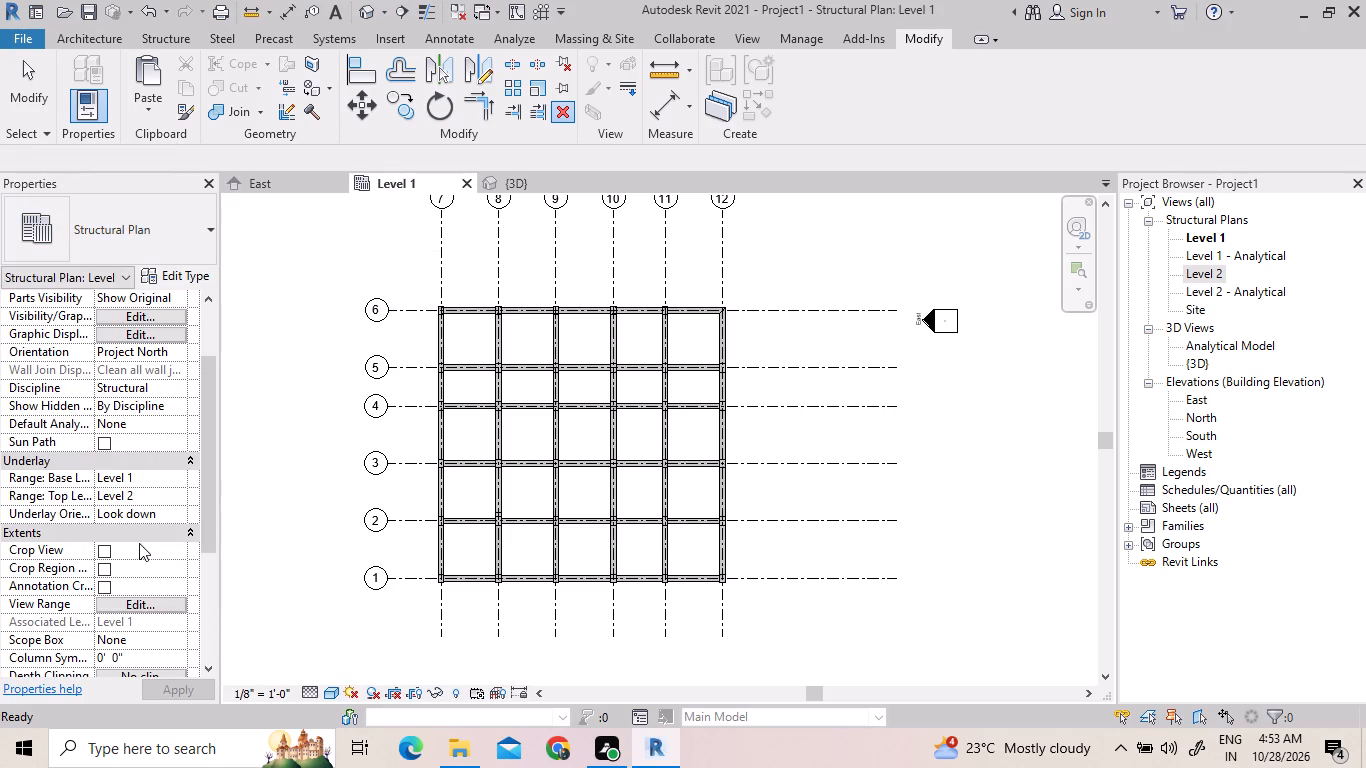
pyautogui.click(140, 602)
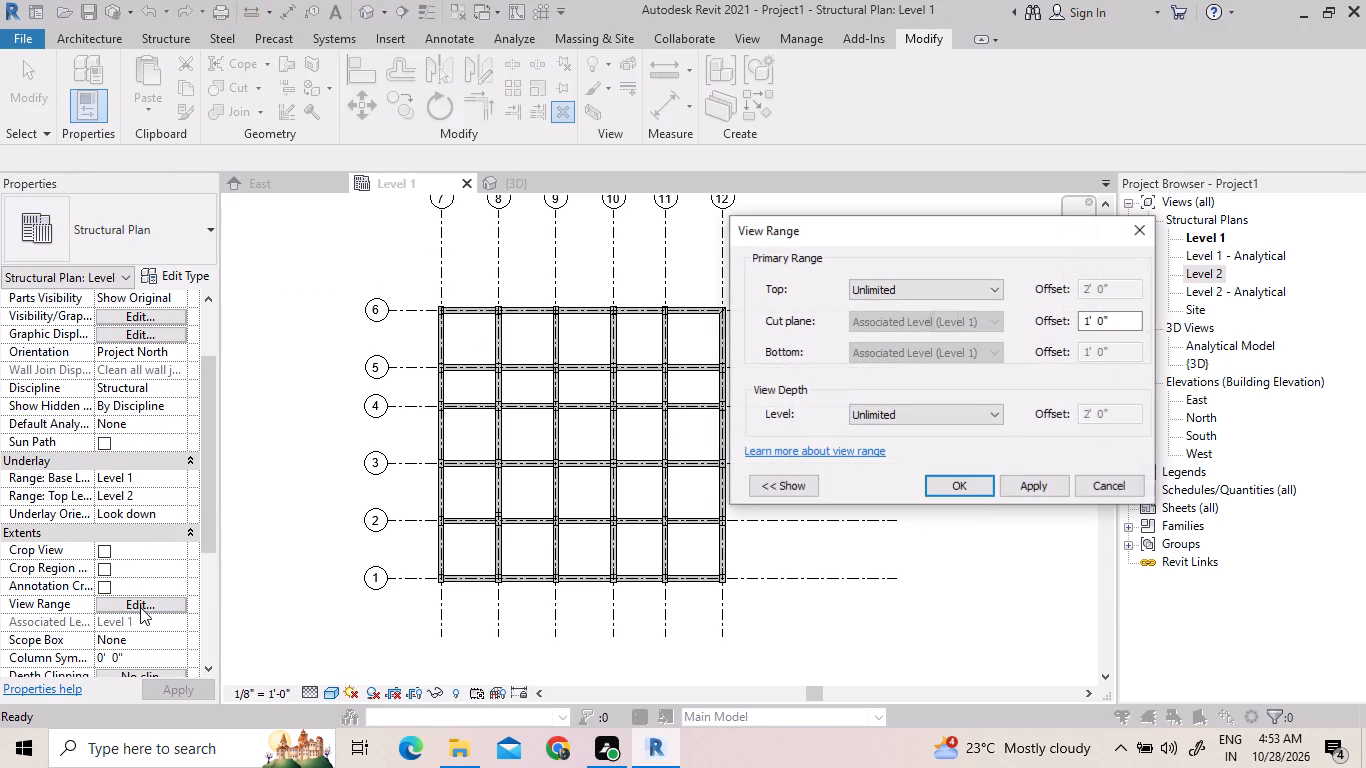
pyautogui.click(949, 489)
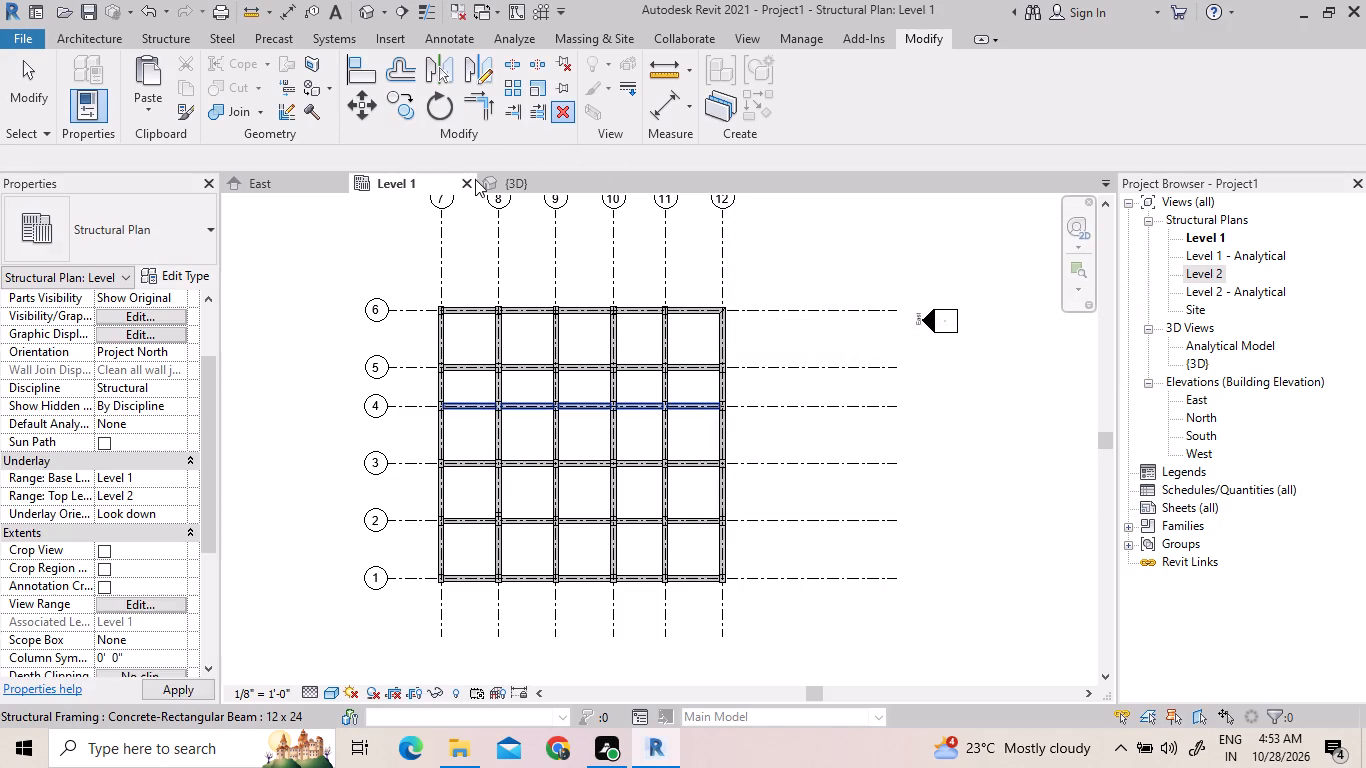
pyautogui.click(142, 310)
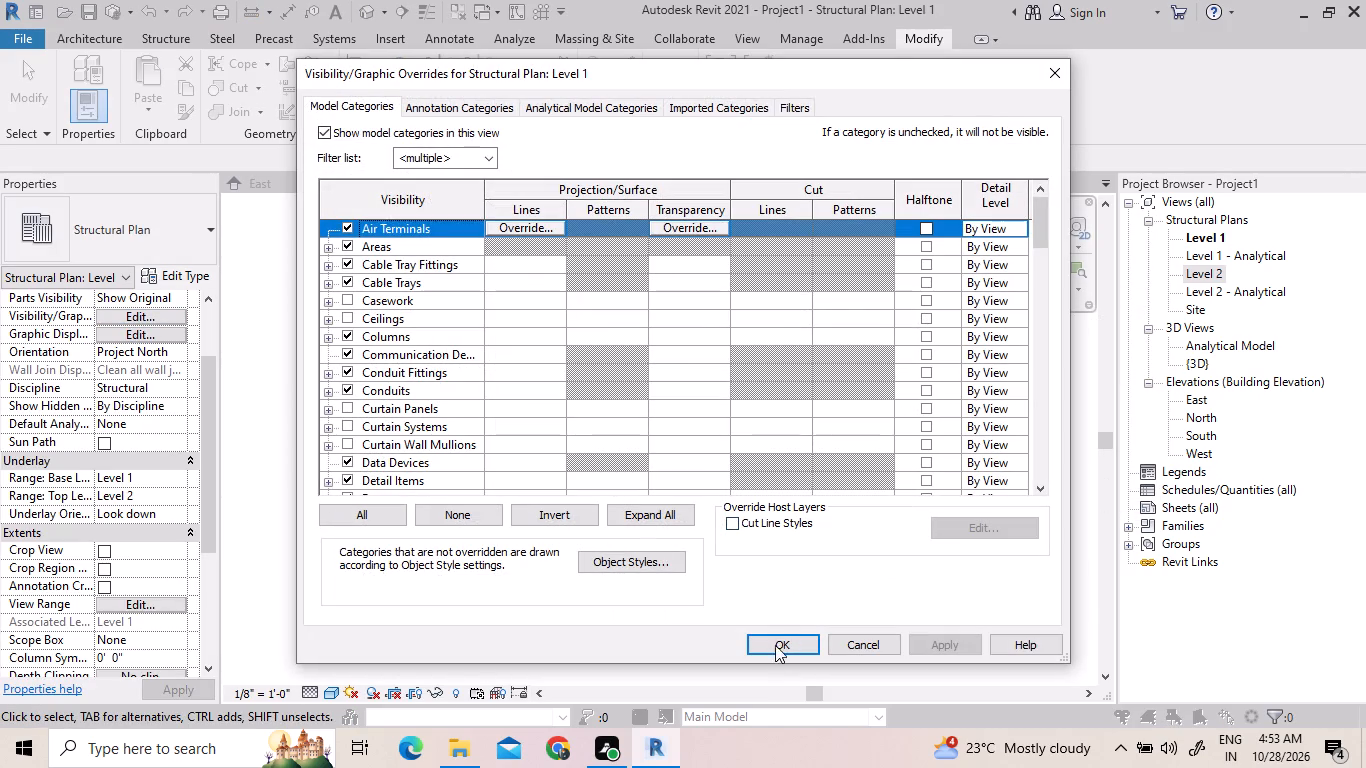
pyautogui.click(780, 639)
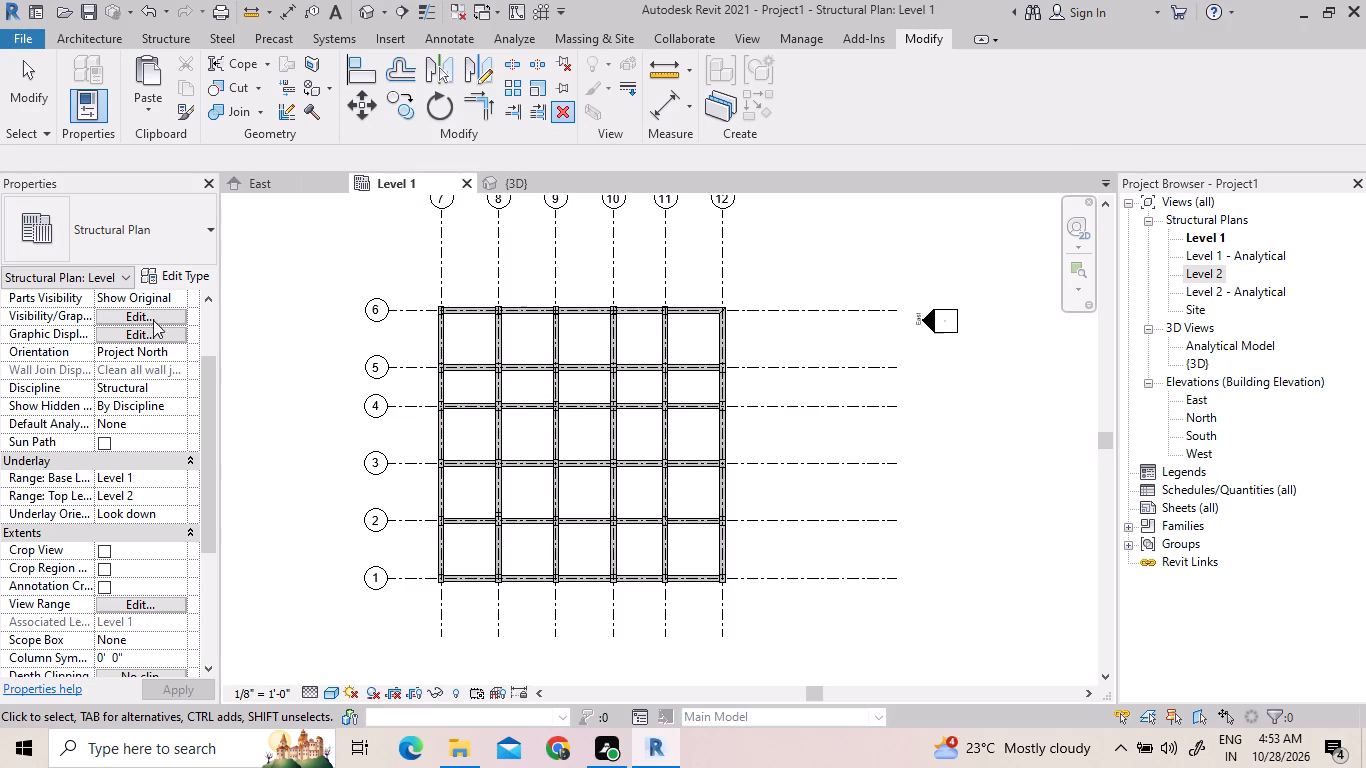
pyautogui.click(190, 273)
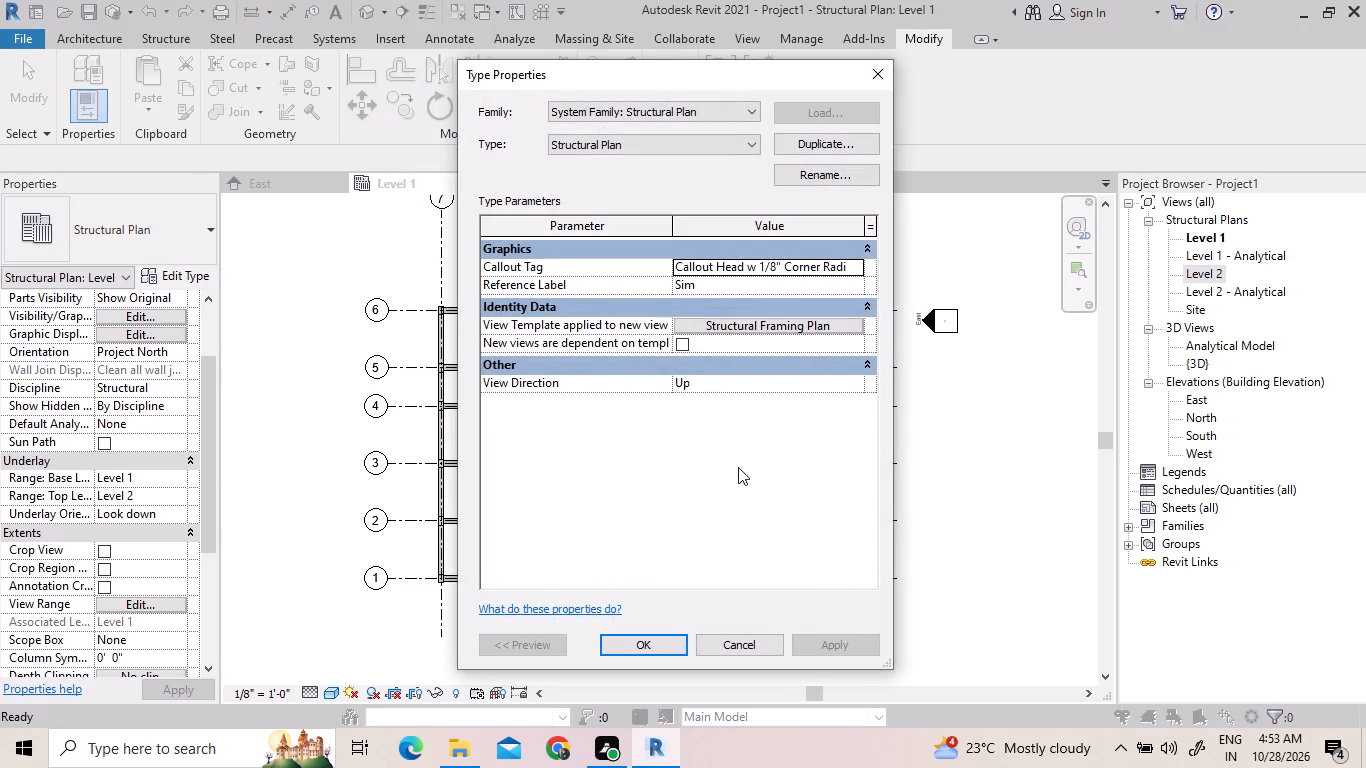
pyautogui.click(658, 639)
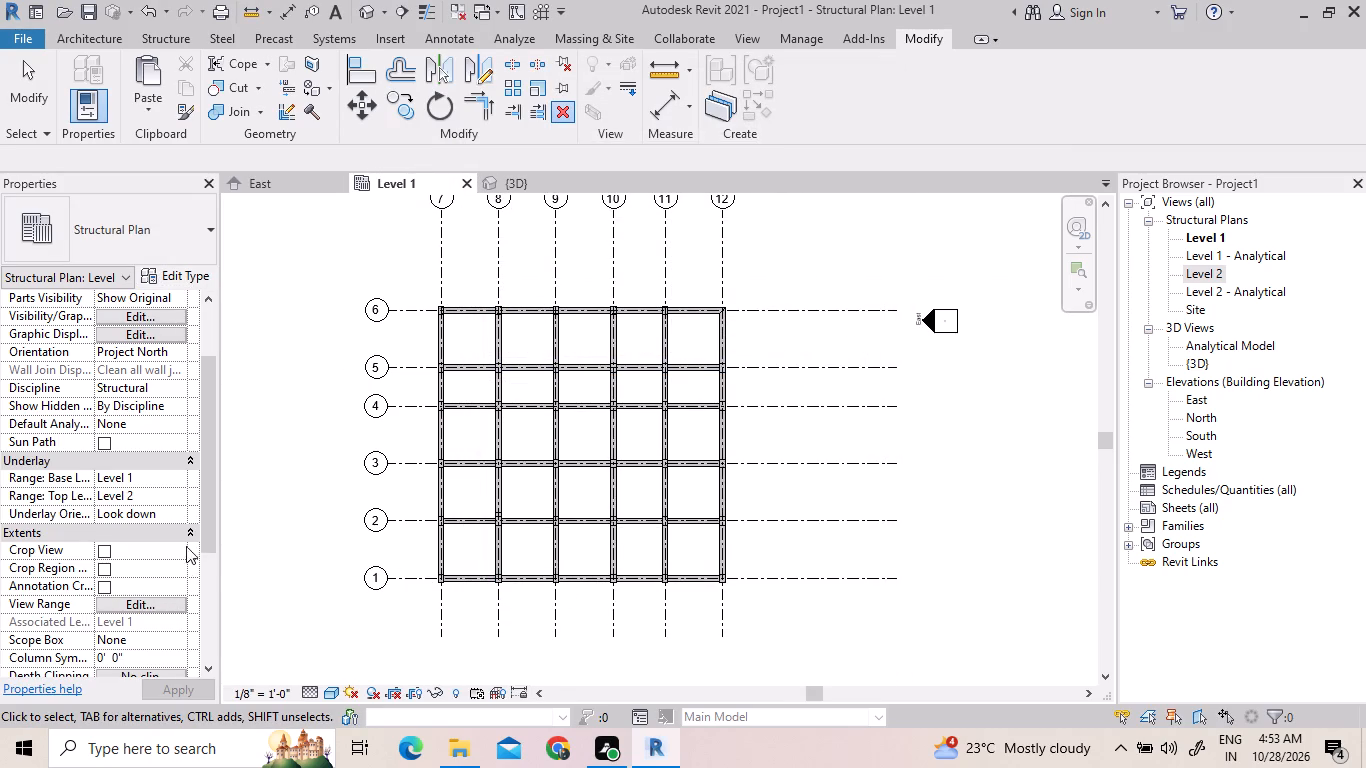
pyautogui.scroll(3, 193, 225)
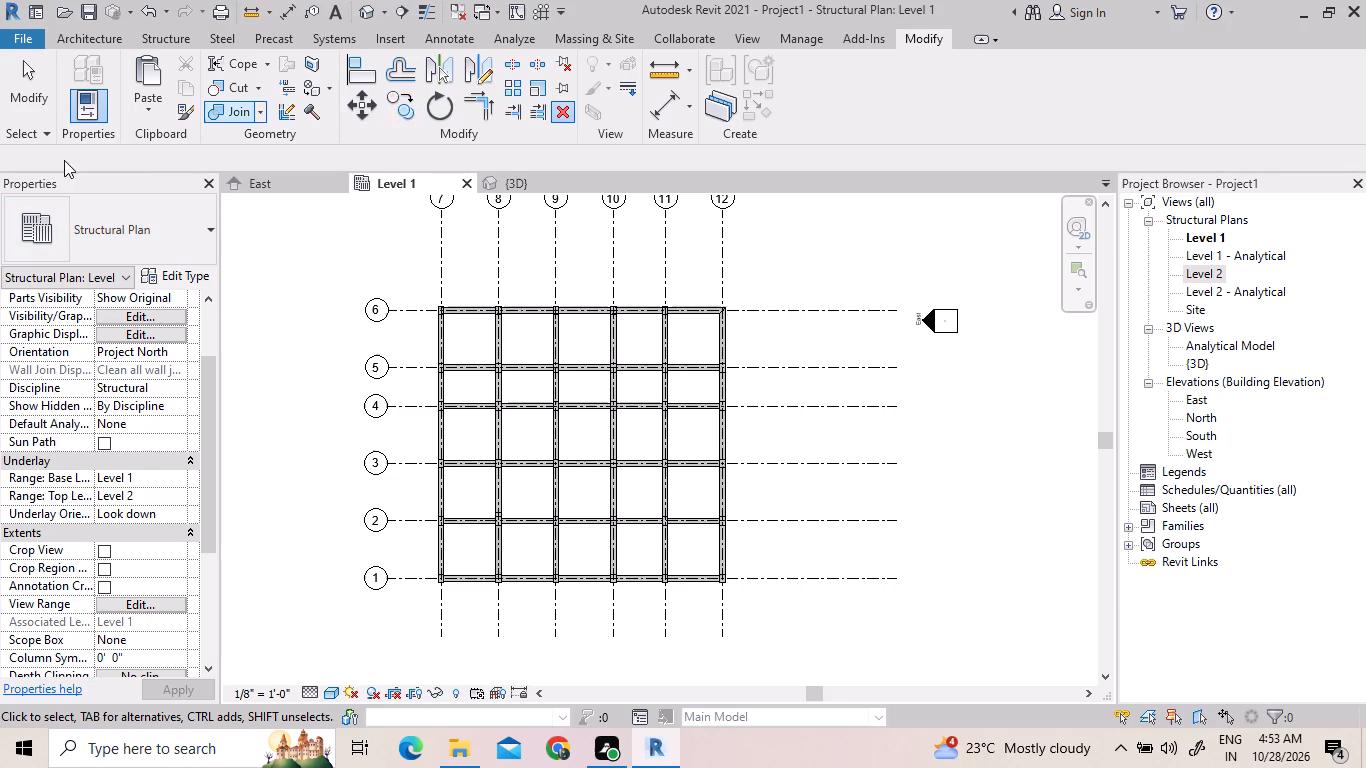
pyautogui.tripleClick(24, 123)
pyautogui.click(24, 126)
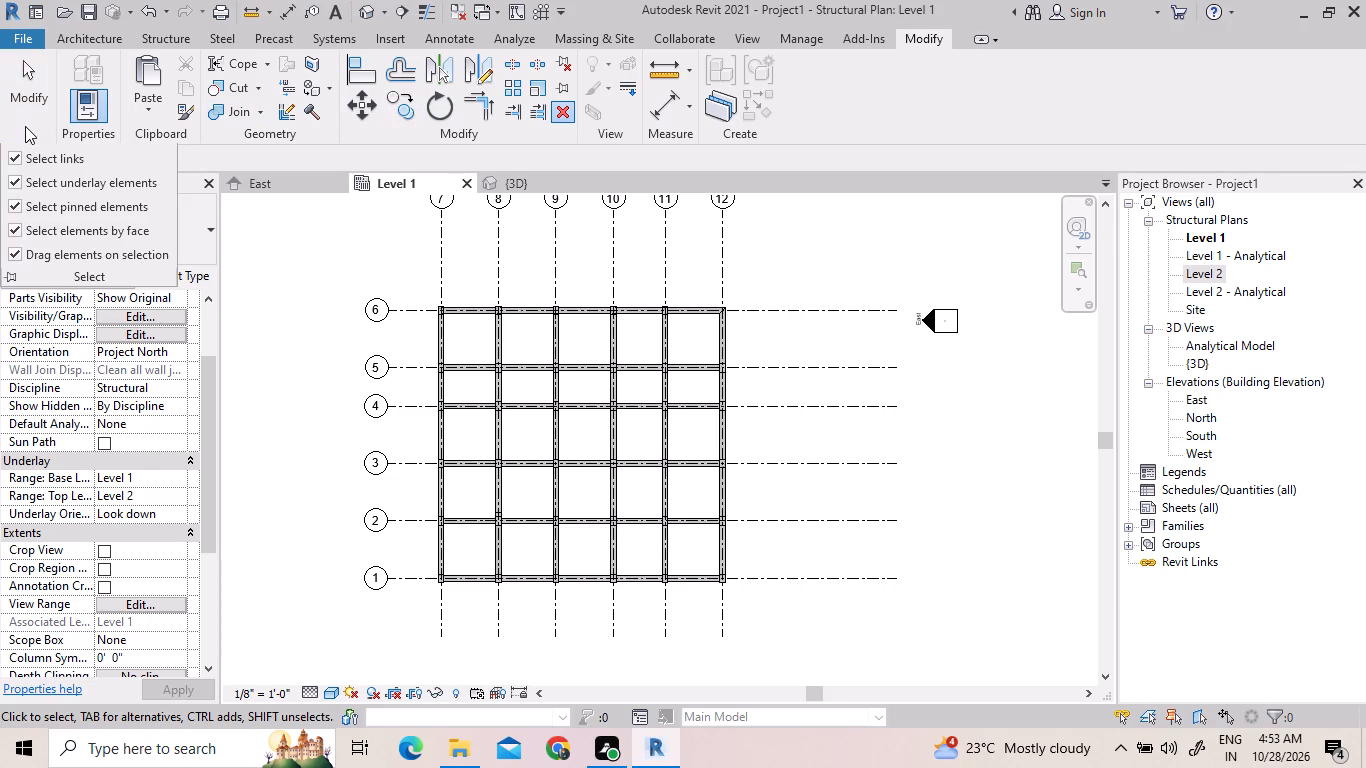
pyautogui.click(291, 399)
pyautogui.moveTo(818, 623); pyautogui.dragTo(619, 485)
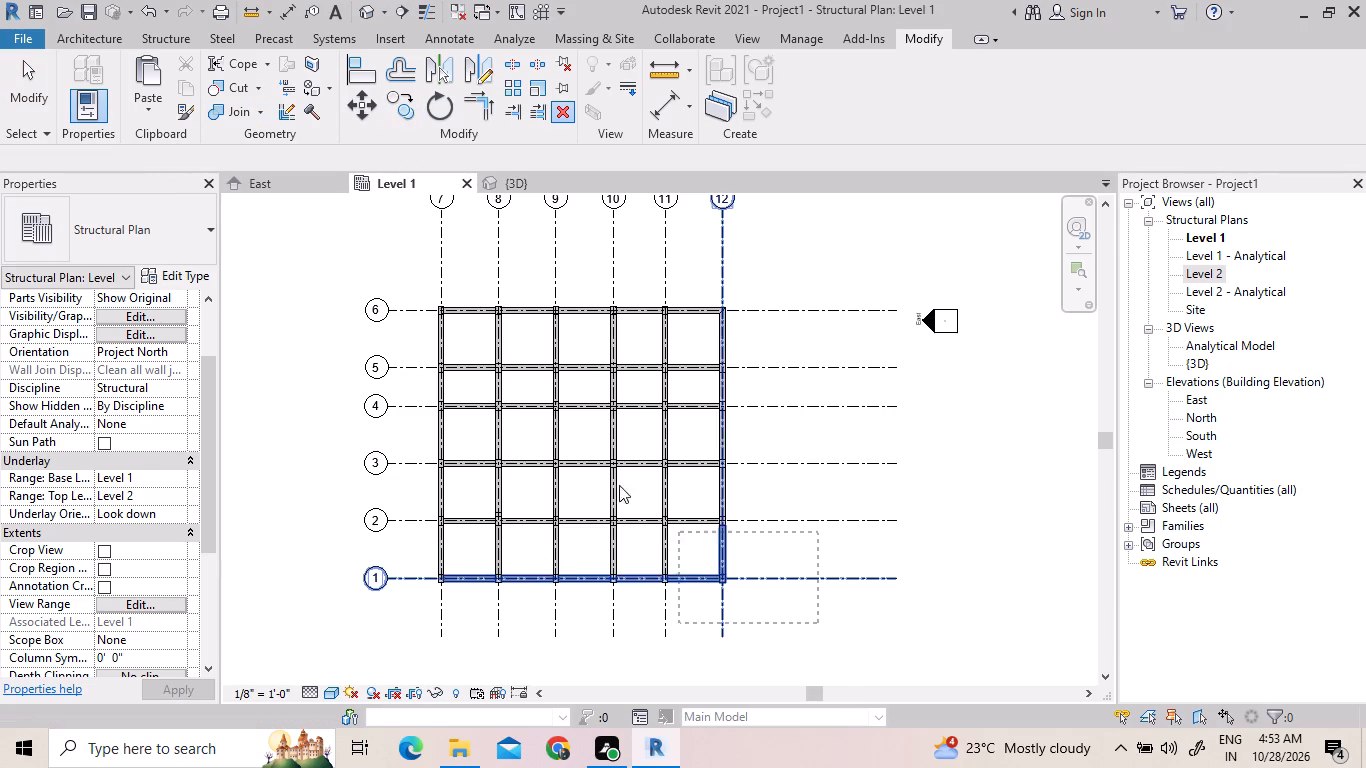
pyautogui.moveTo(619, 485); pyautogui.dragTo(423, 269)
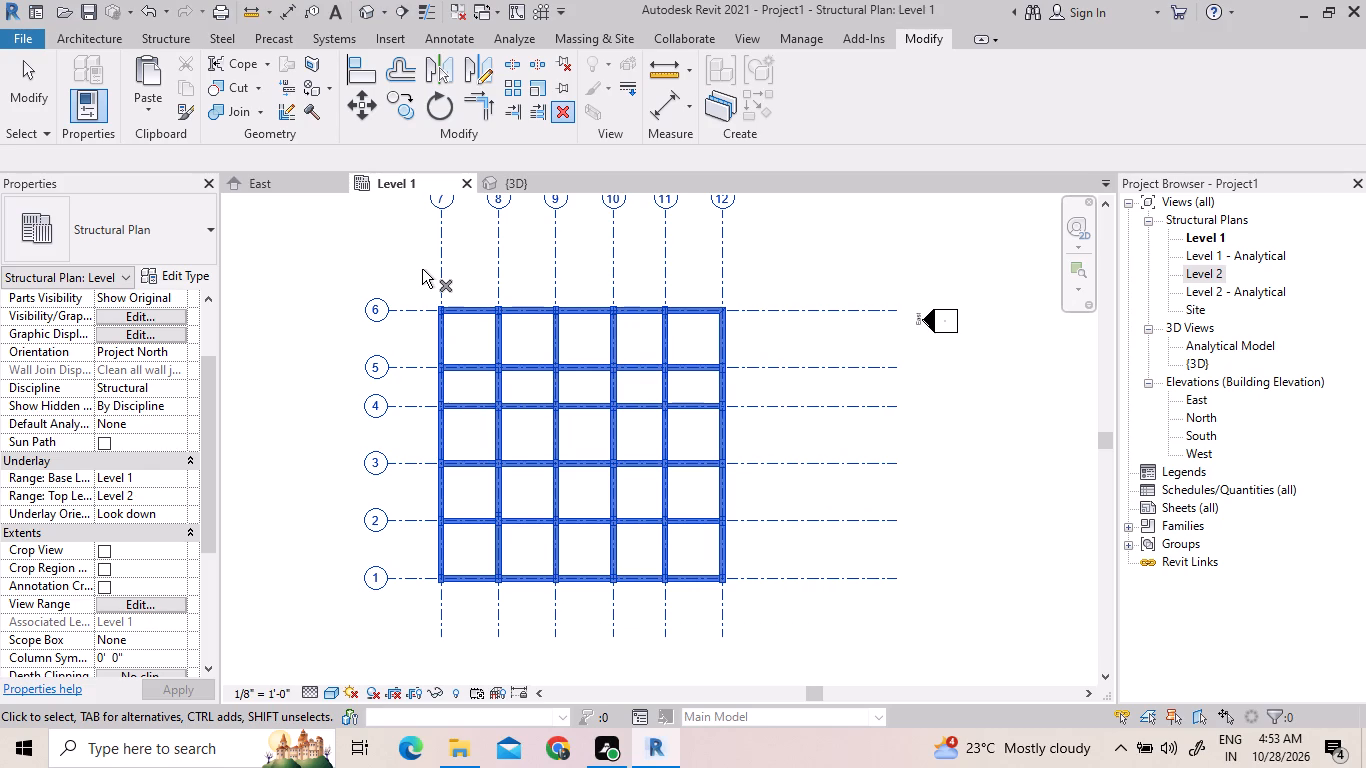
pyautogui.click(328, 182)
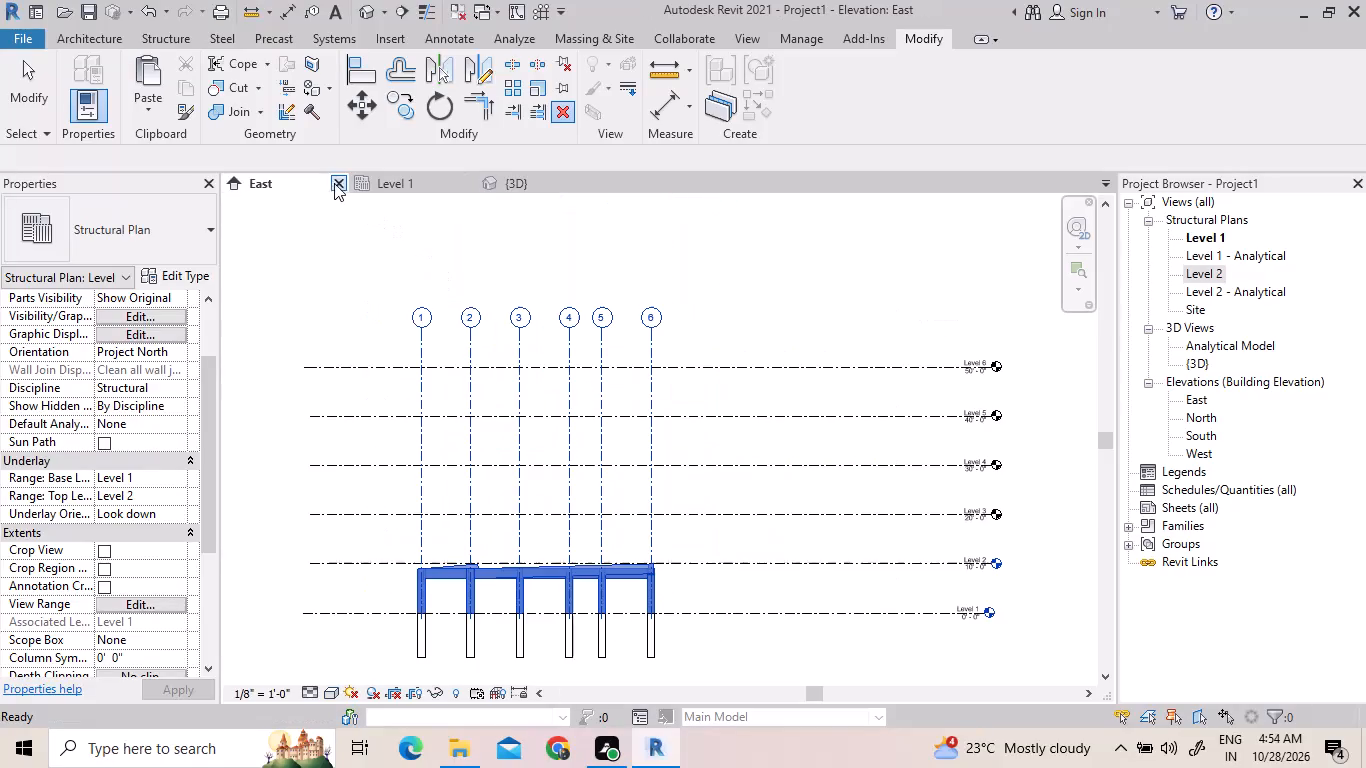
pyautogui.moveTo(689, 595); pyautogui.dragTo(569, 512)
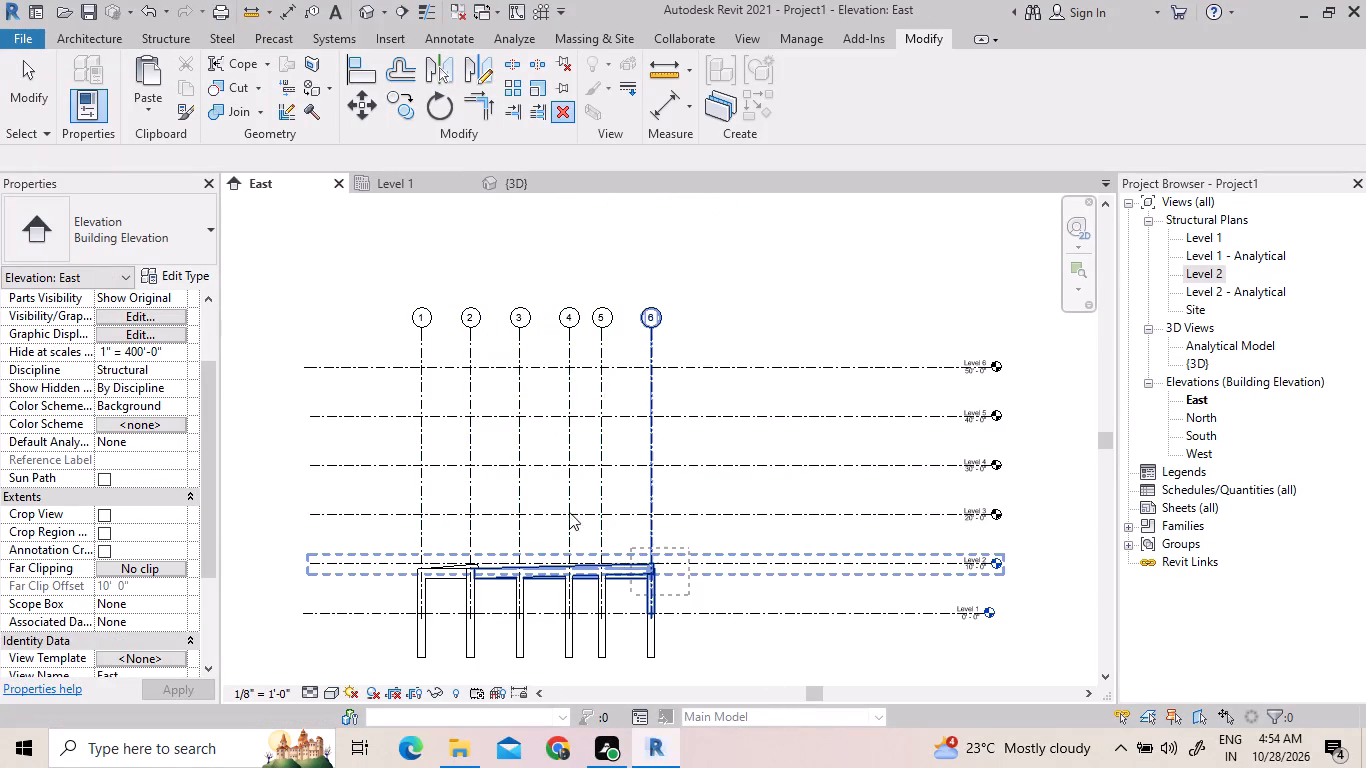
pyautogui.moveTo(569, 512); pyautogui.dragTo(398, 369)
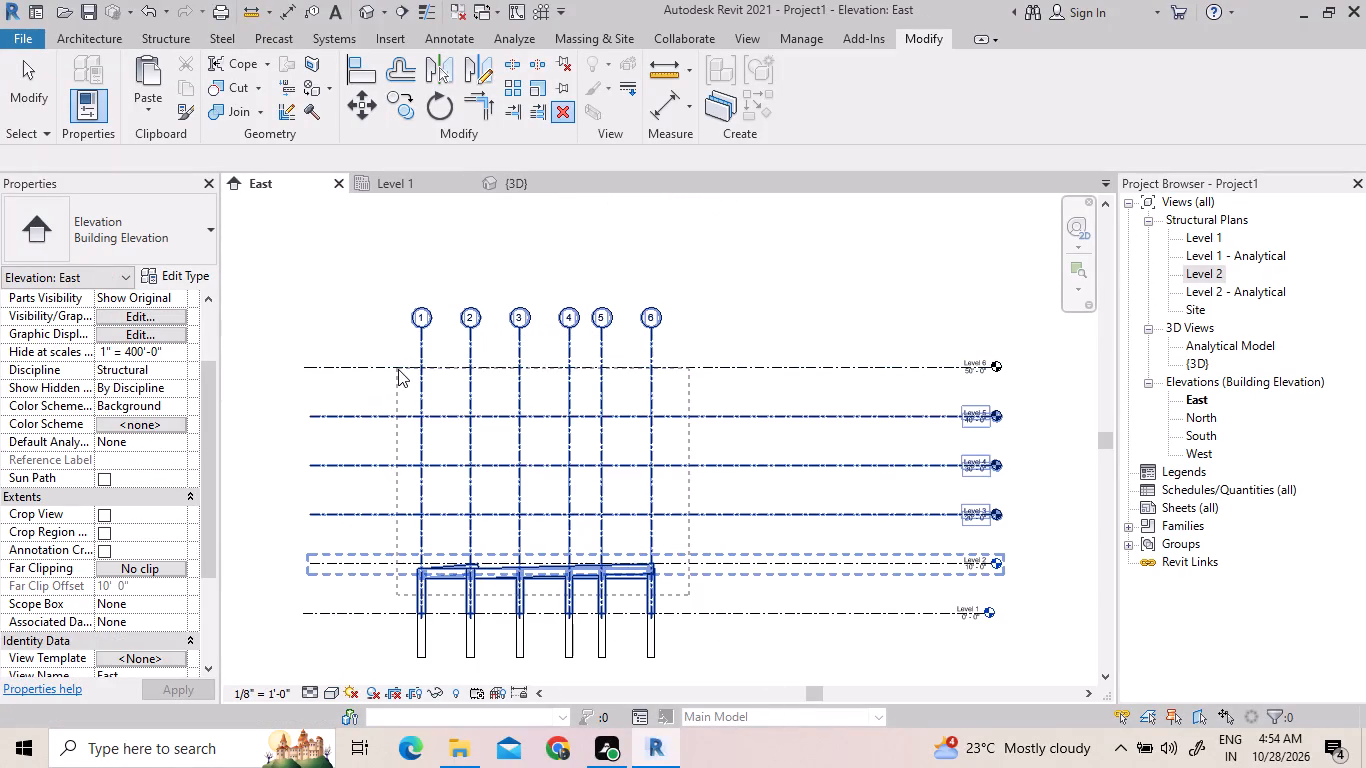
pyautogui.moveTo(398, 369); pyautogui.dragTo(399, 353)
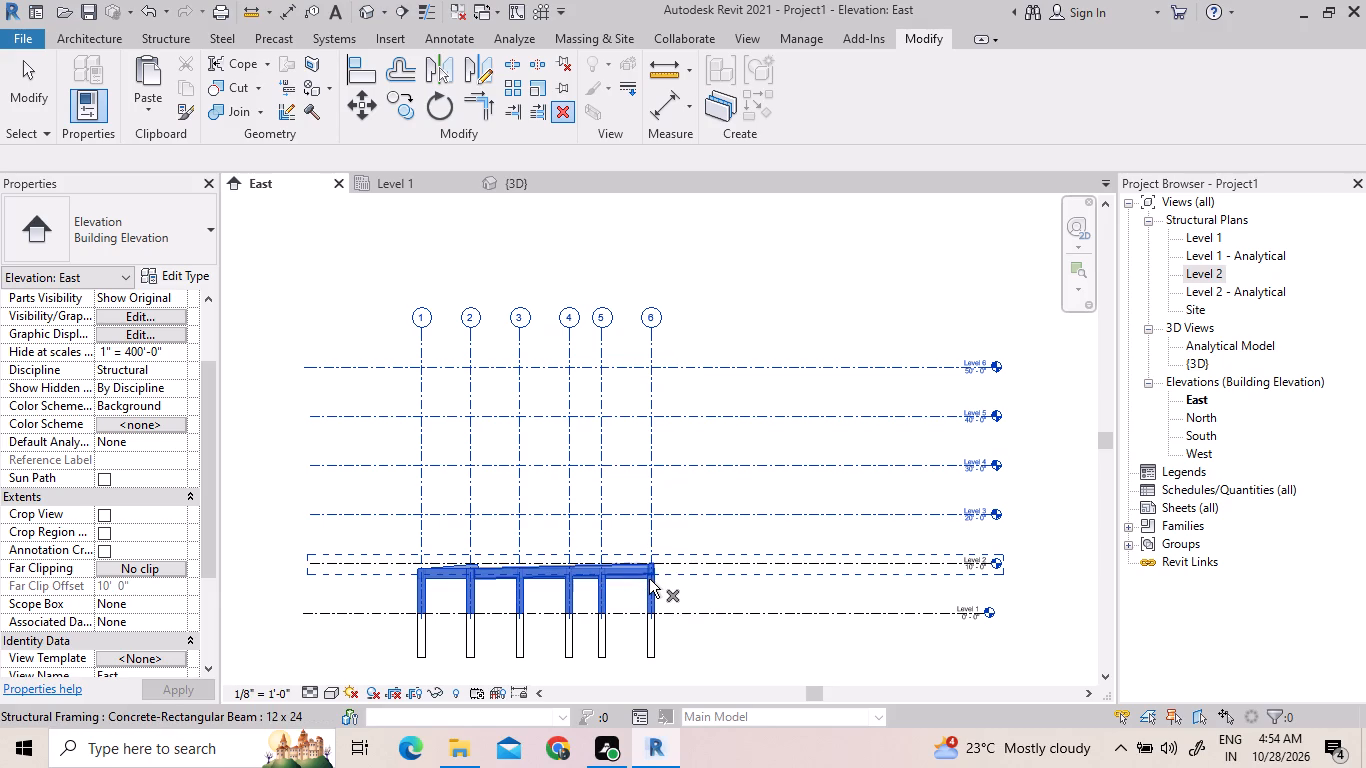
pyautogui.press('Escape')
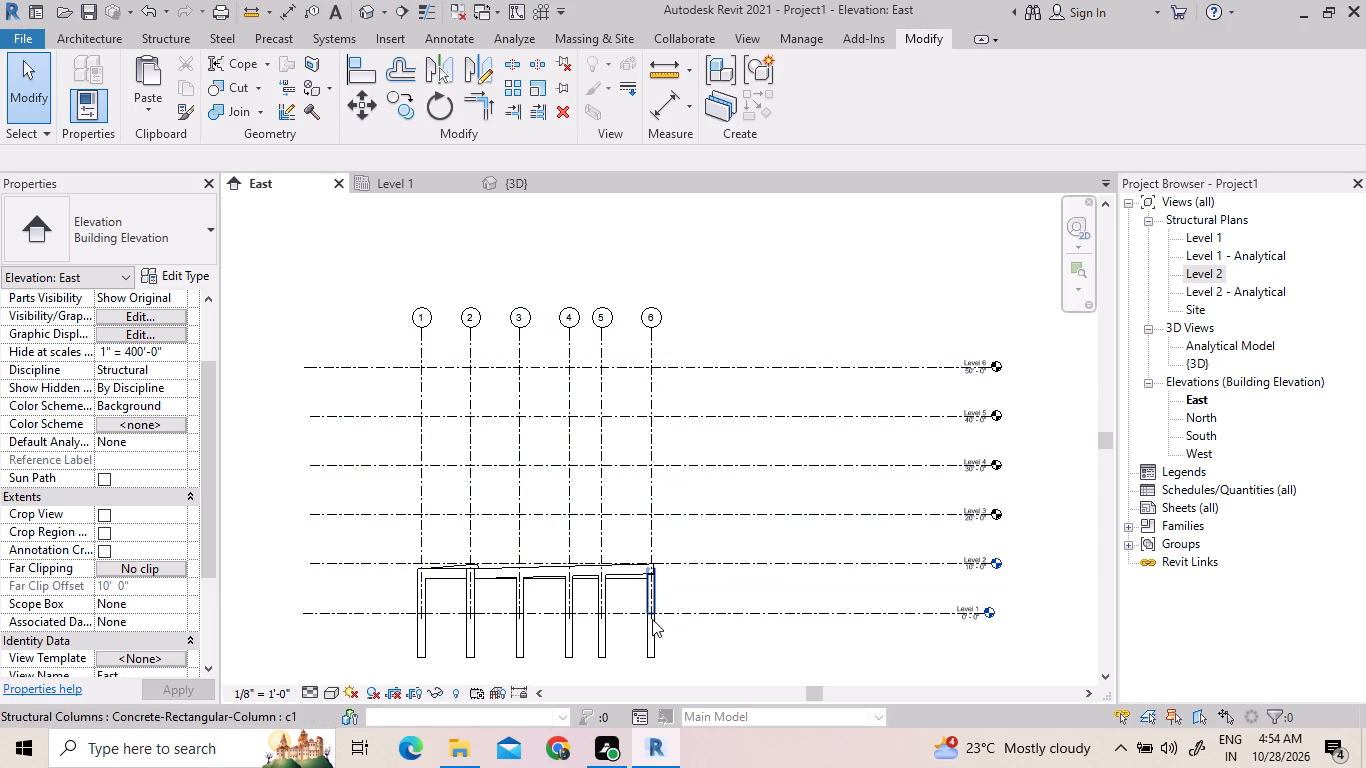
# In the East elevation, move the sloping 12 x 24 beam between grids 2 and 6 down about 2' 1".
pyautogui.scroll(6, 563, 566)
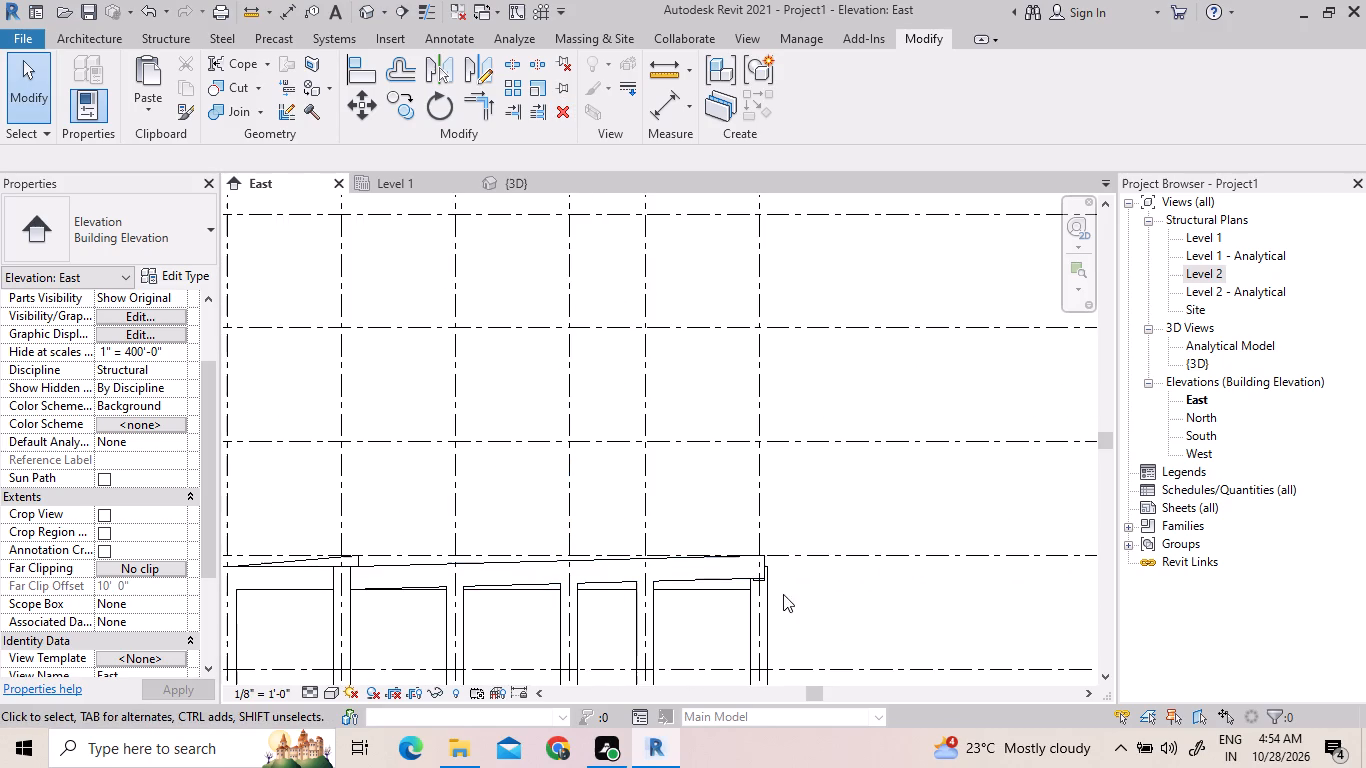
pyautogui.moveTo(755, 574); pyautogui.dragTo(756, 578)
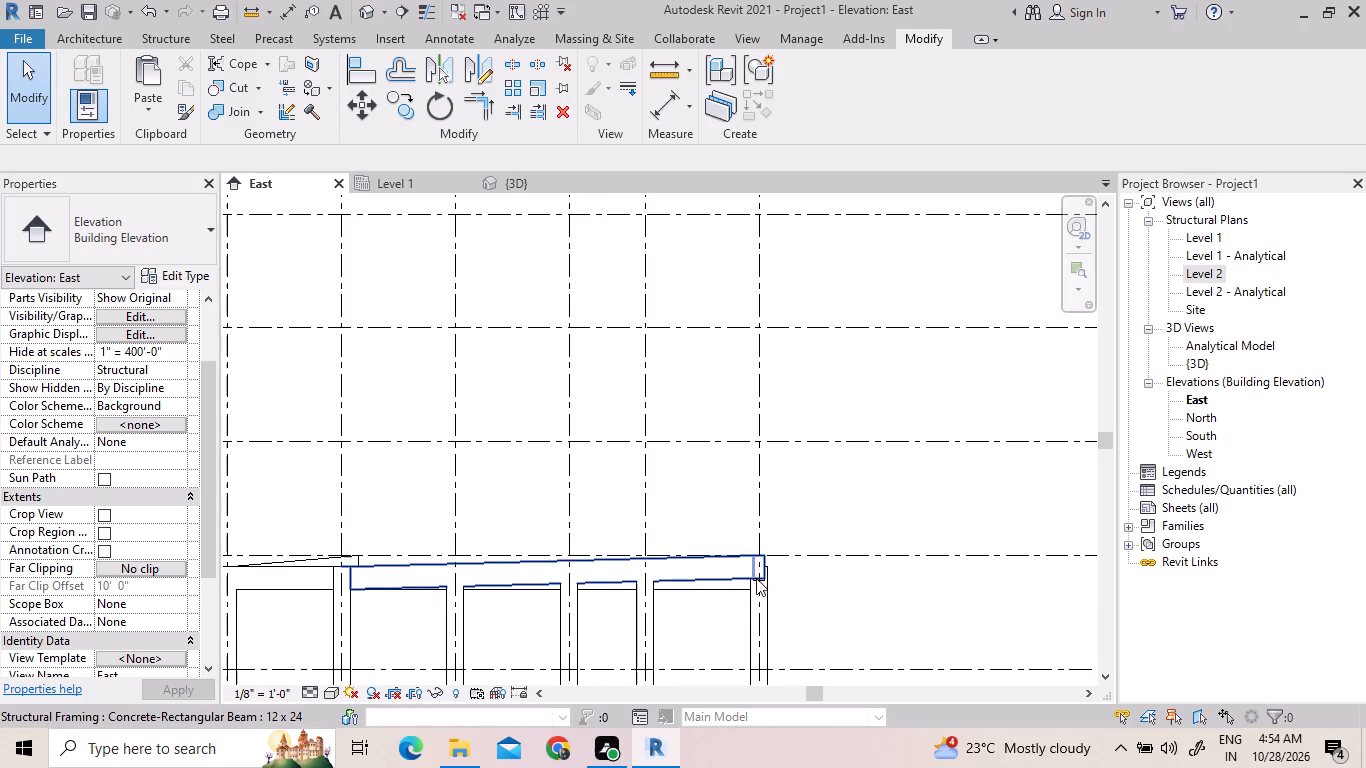
pyautogui.moveTo(756, 578); pyautogui.dragTo(748, 598)
pyautogui.moveTo(760, 565); pyautogui.dragTo(757, 584)
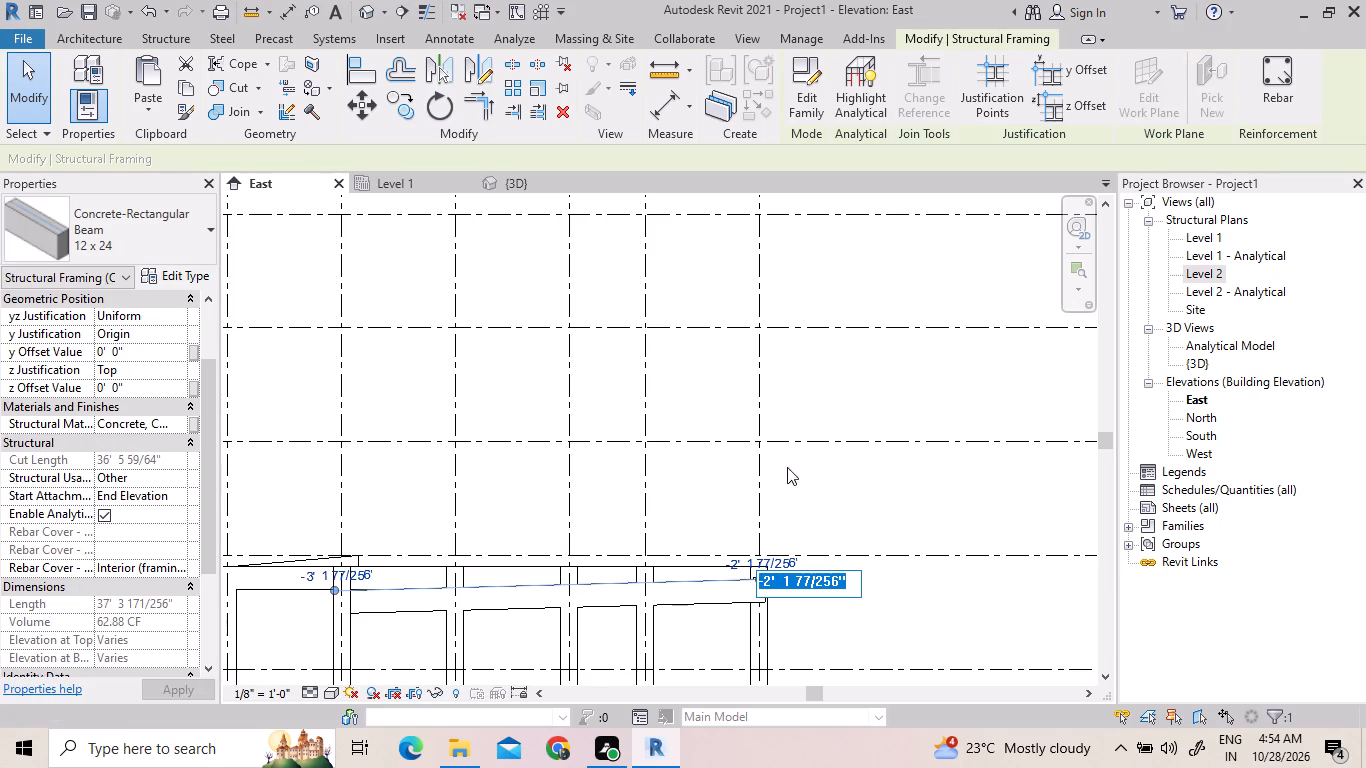
pyautogui.scroll(-3, 840, 476)
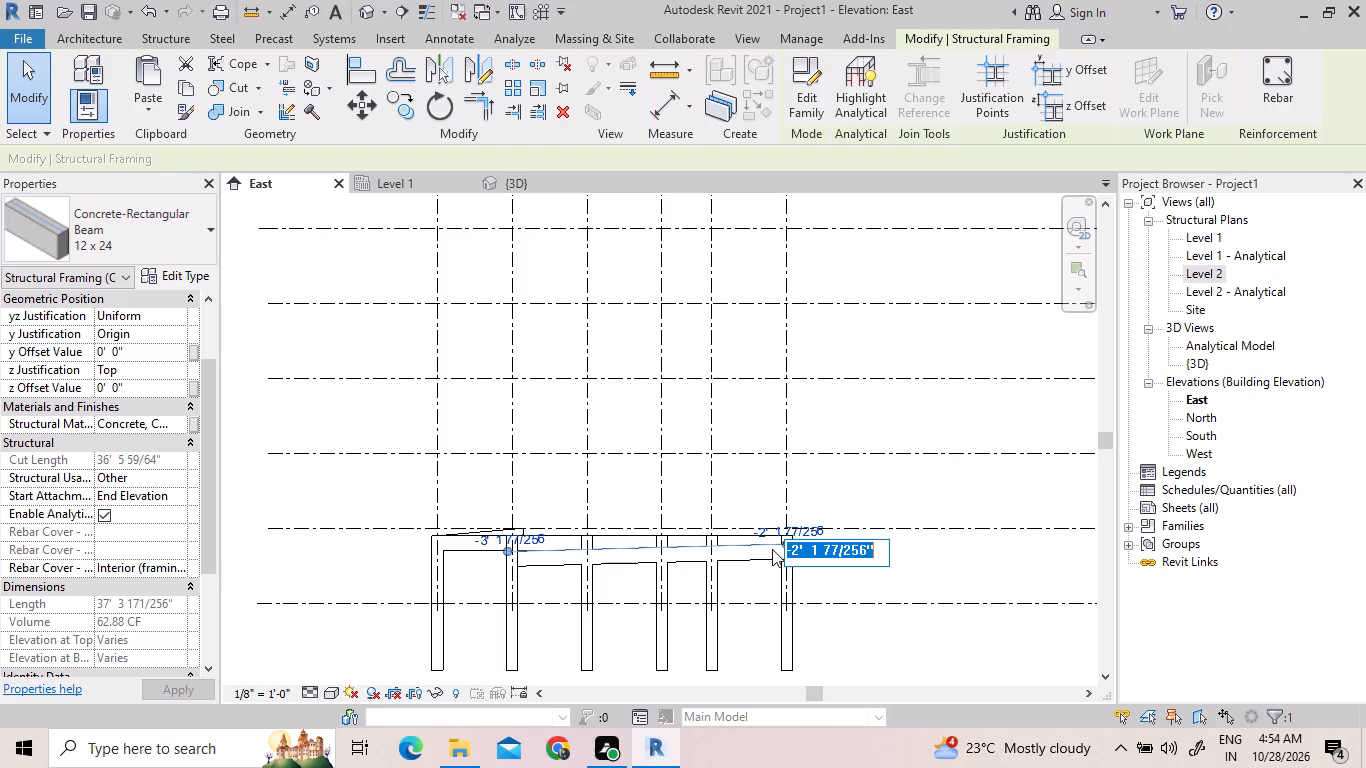
pyautogui.press('Escape')
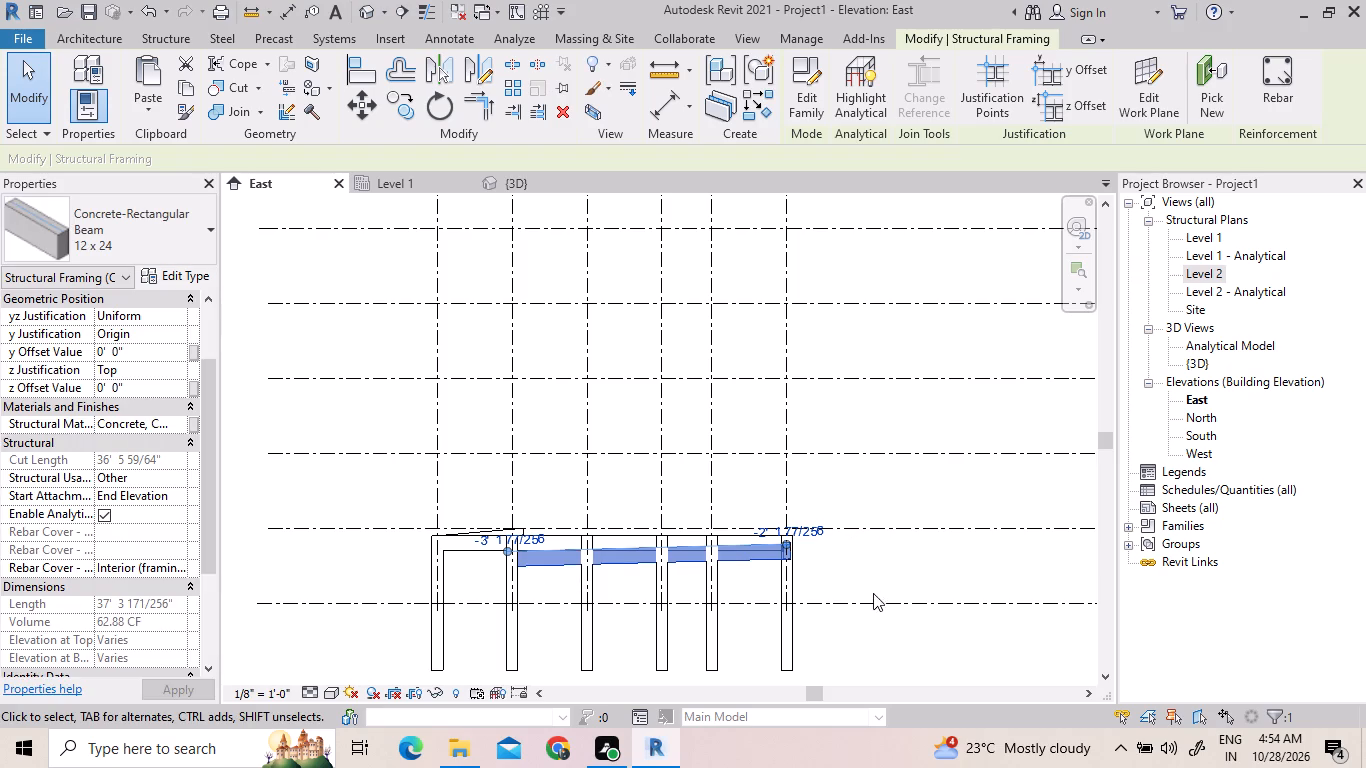
pyautogui.press('Escape')
pyautogui.press('Escape')
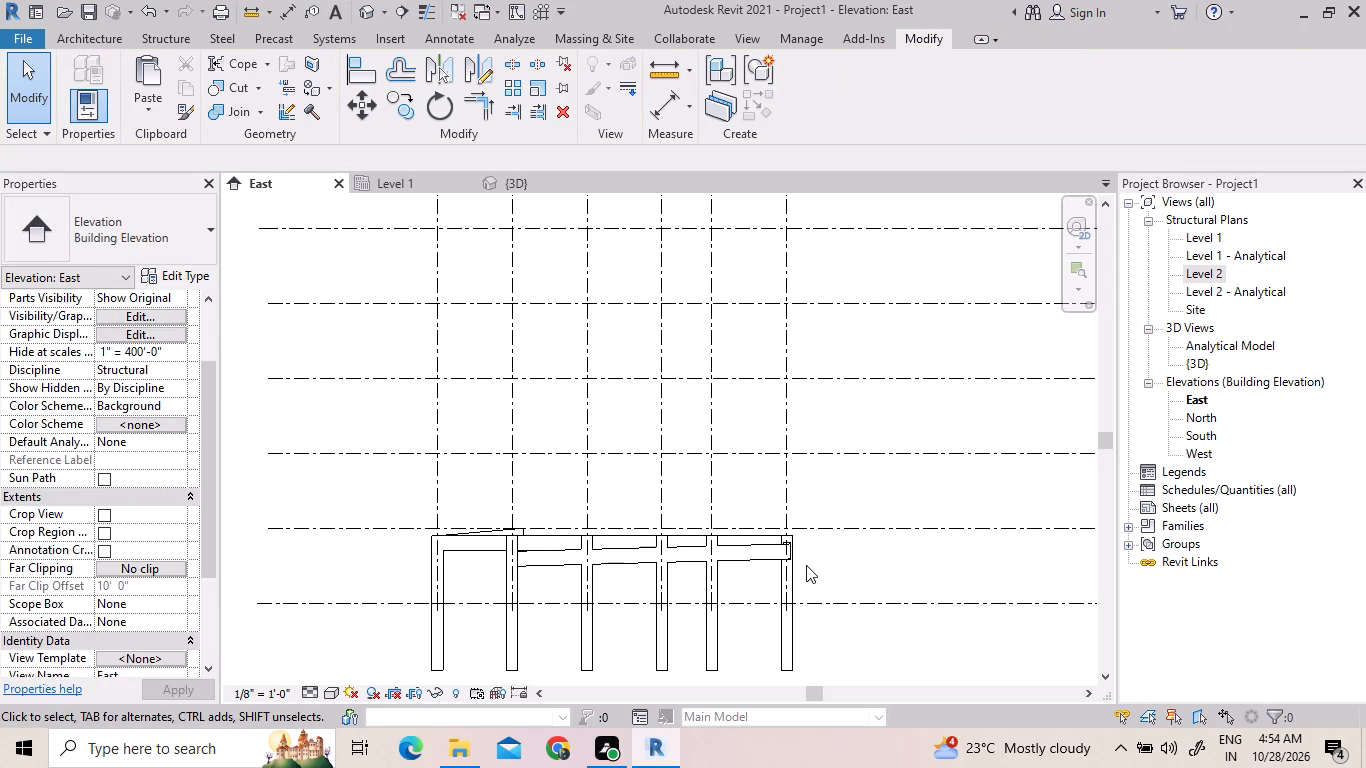
# Select the sloping 12 x 24 beam between grids 2 and 6 in the East elevation.
pyautogui.click(531, 563)
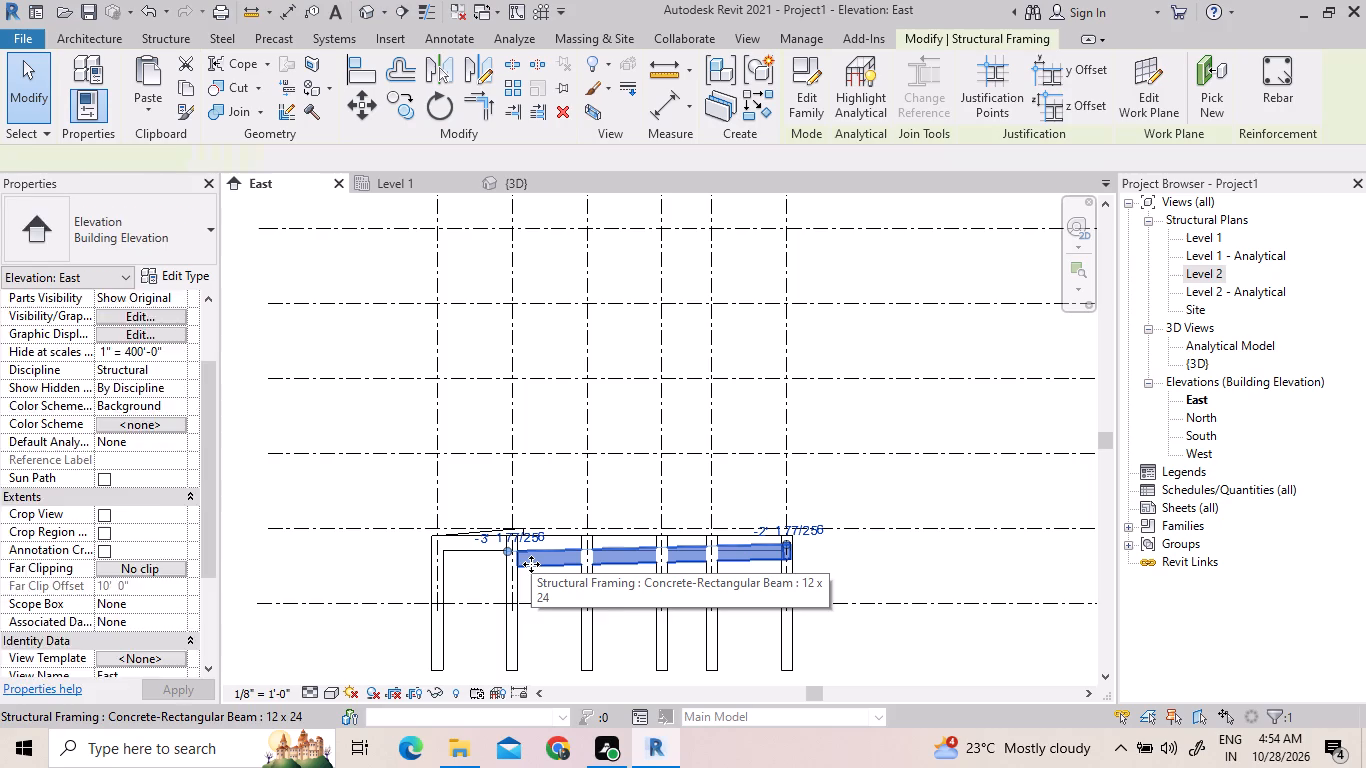
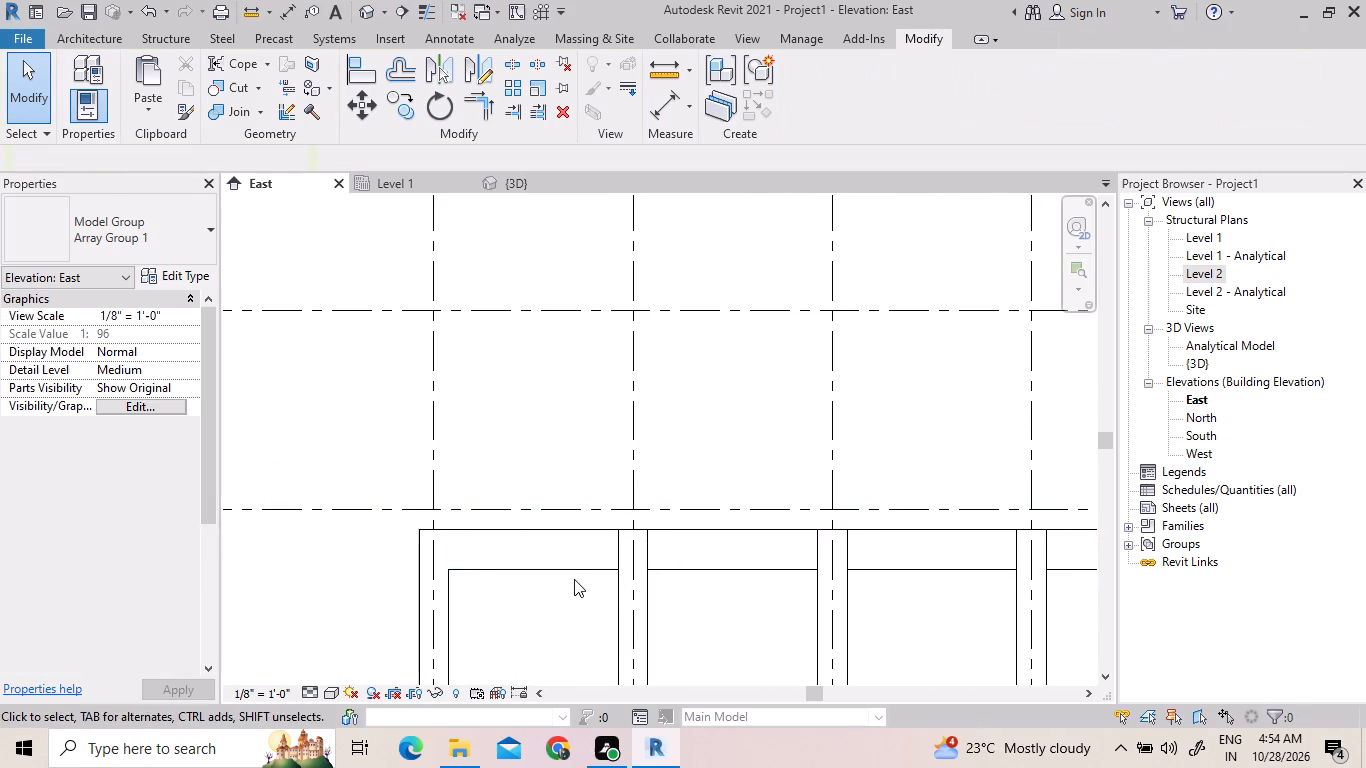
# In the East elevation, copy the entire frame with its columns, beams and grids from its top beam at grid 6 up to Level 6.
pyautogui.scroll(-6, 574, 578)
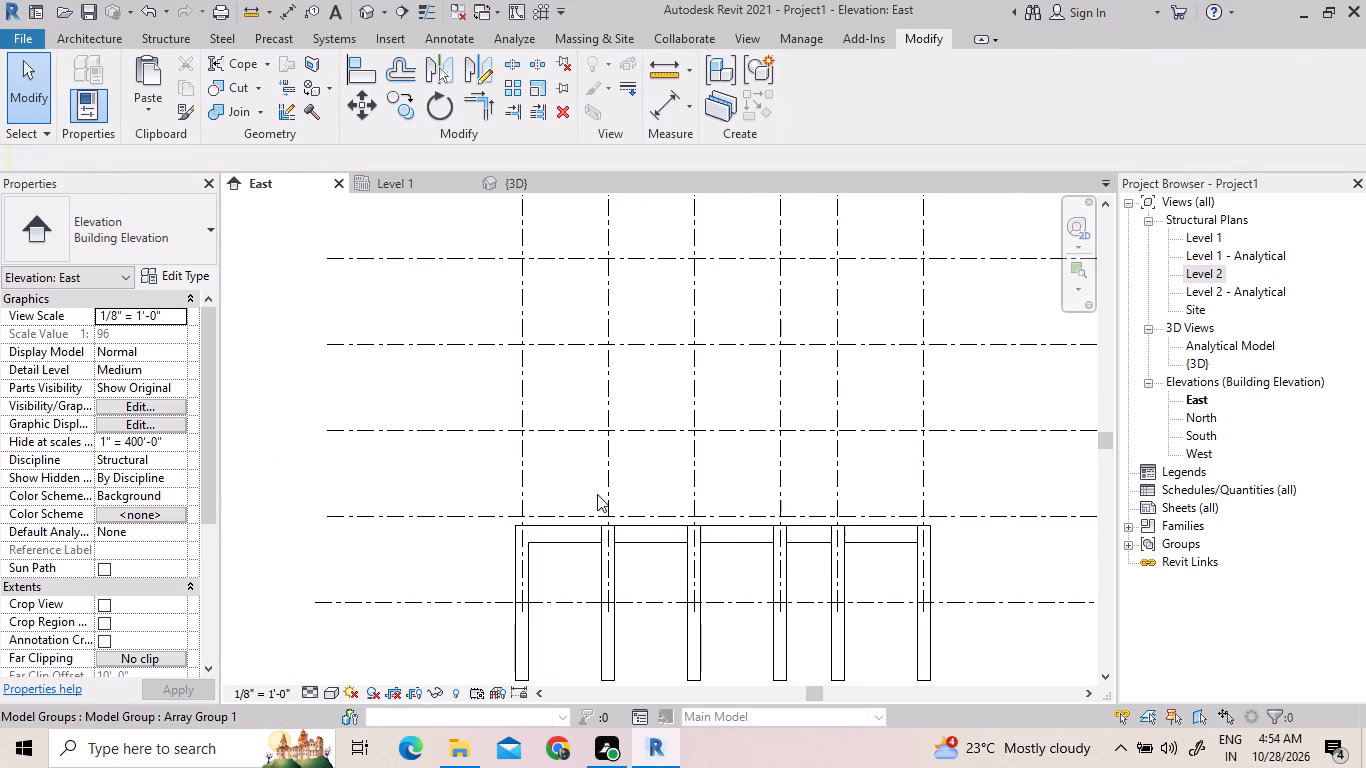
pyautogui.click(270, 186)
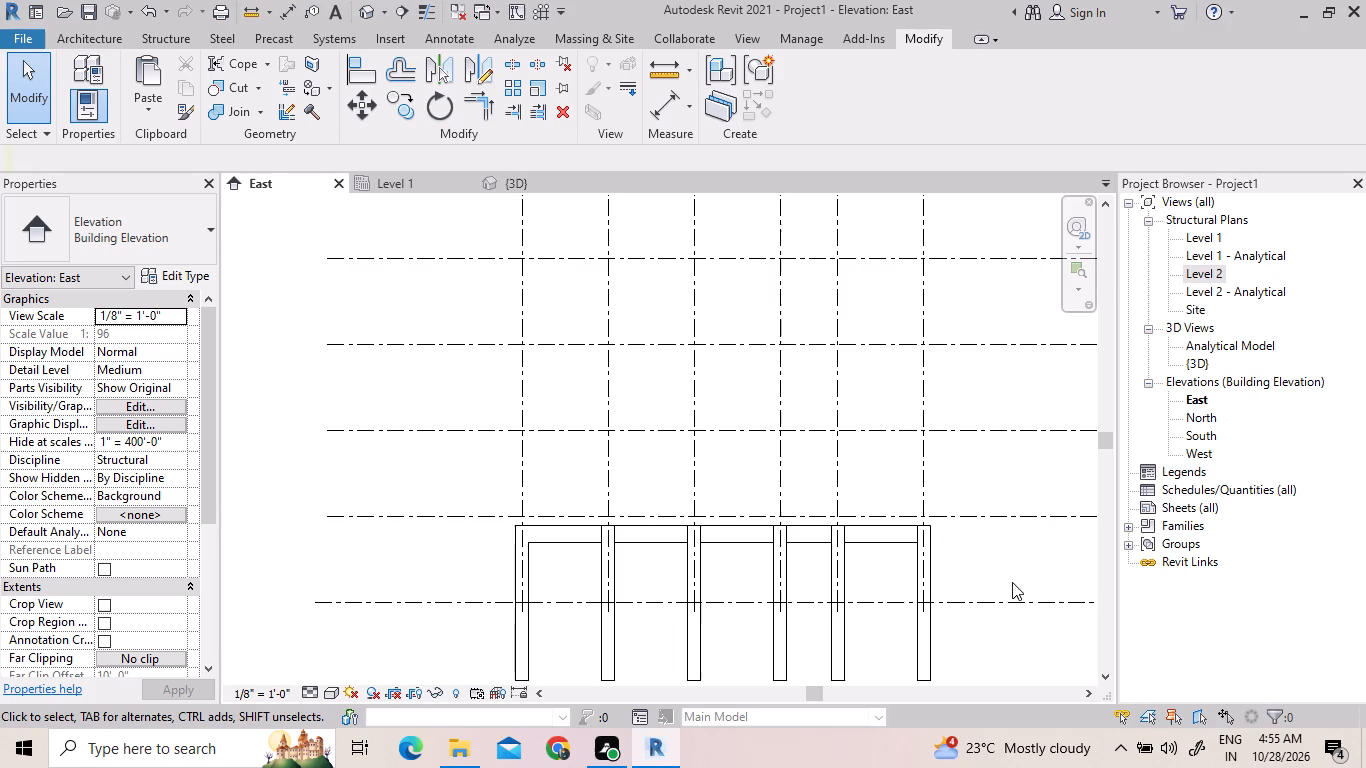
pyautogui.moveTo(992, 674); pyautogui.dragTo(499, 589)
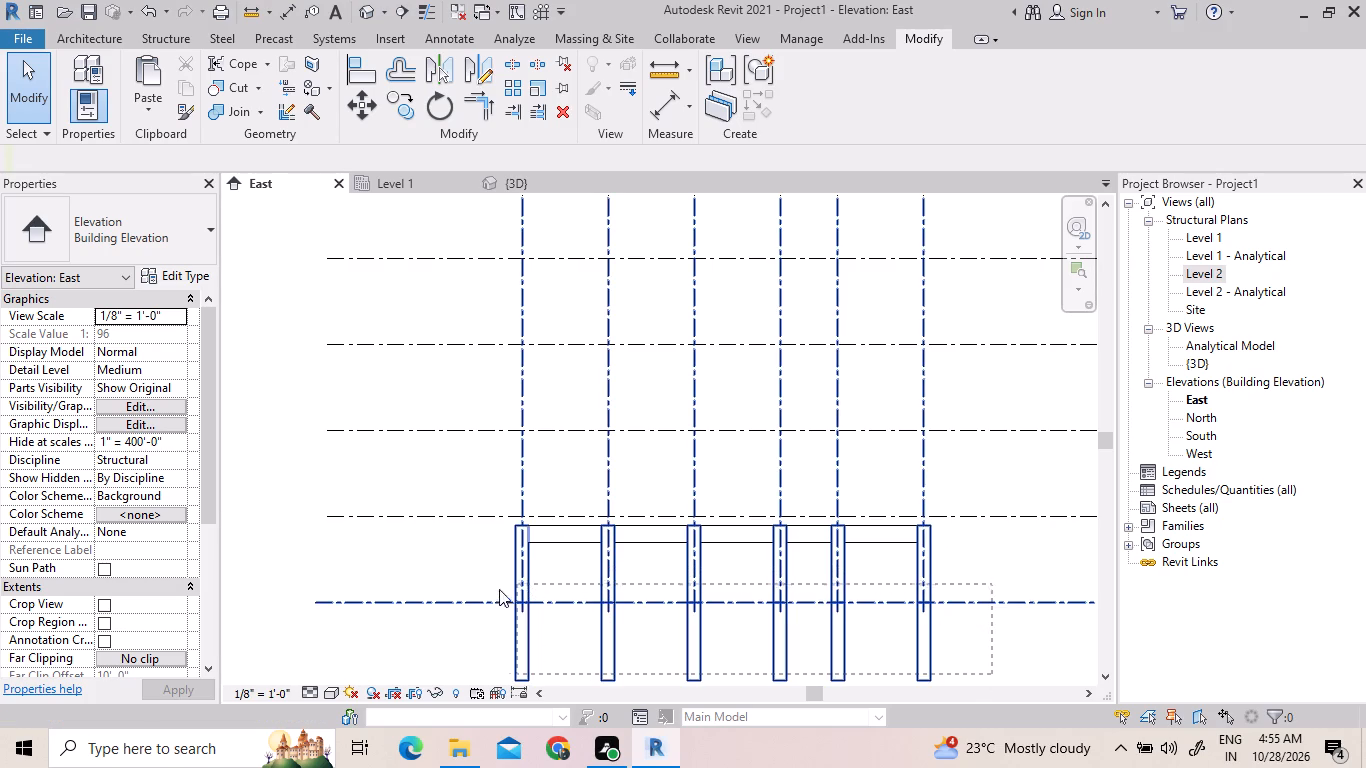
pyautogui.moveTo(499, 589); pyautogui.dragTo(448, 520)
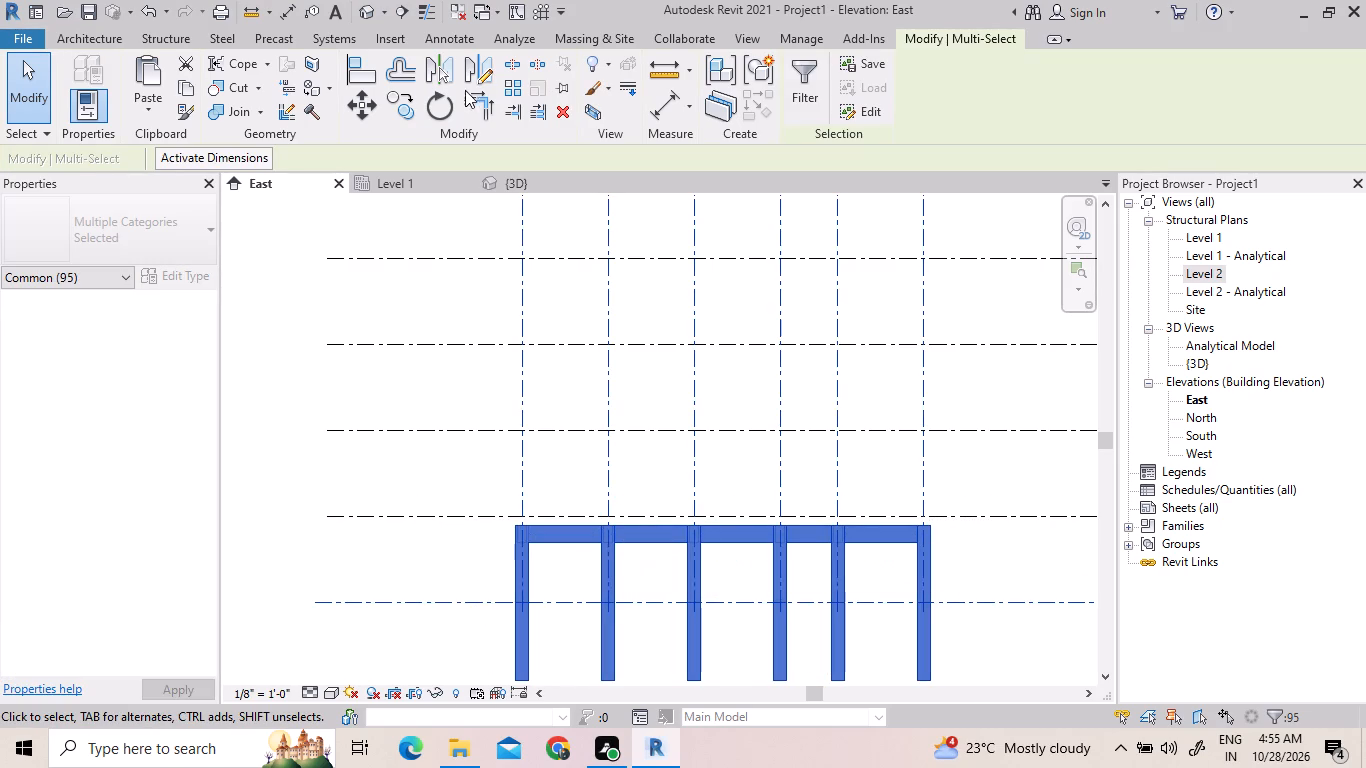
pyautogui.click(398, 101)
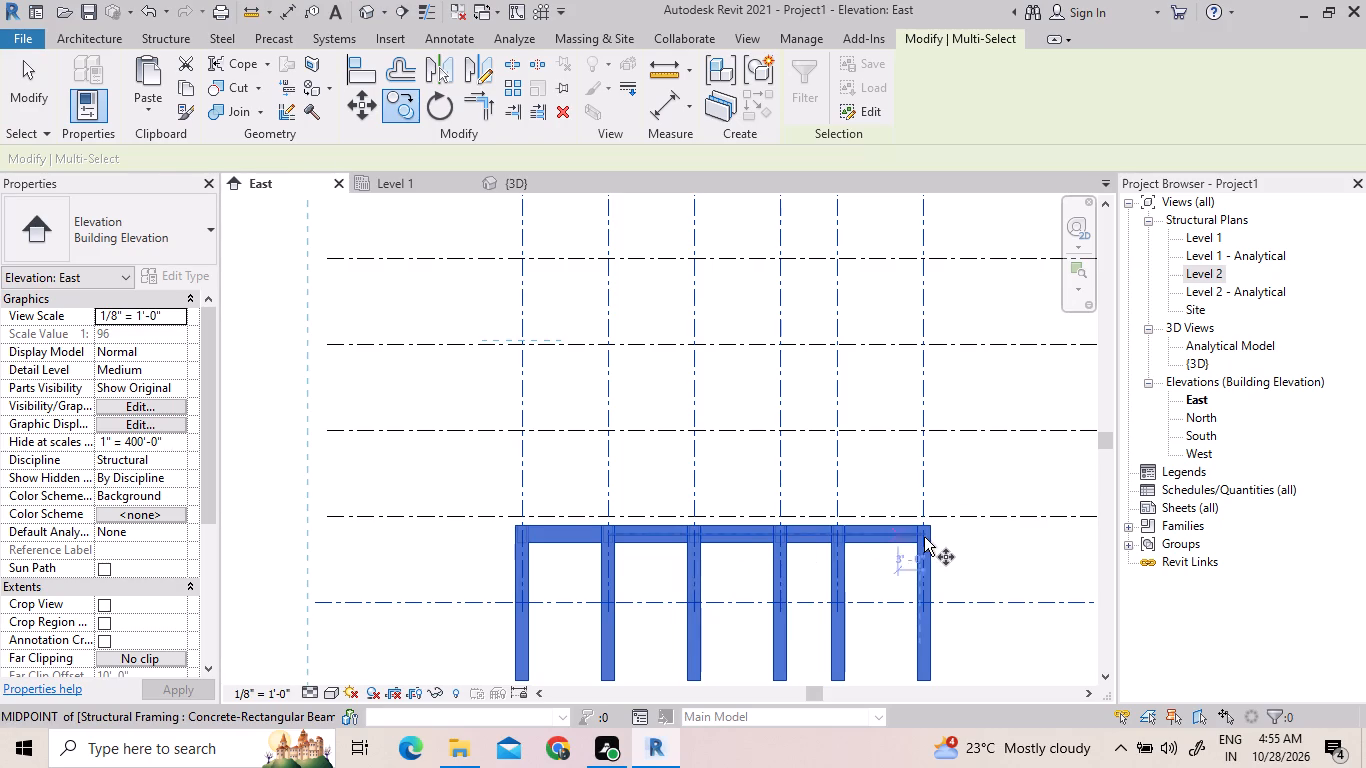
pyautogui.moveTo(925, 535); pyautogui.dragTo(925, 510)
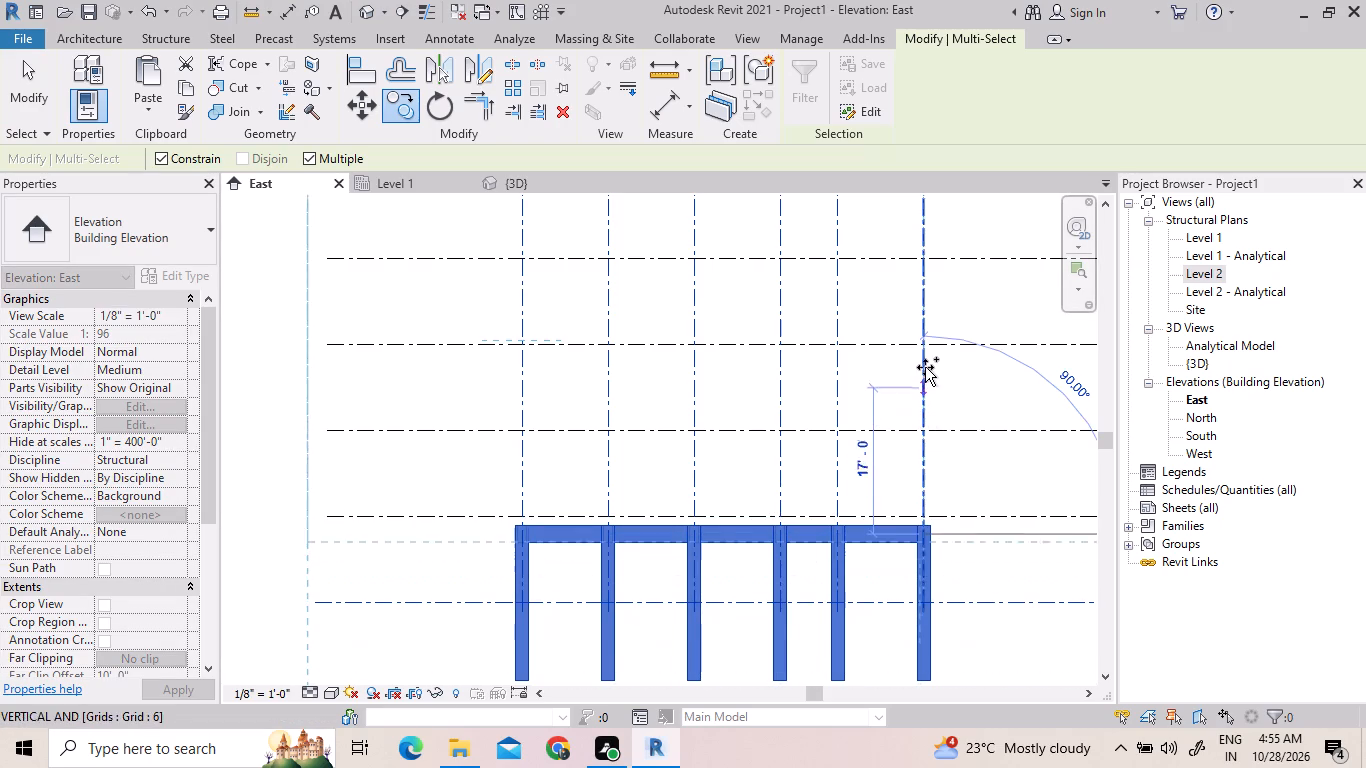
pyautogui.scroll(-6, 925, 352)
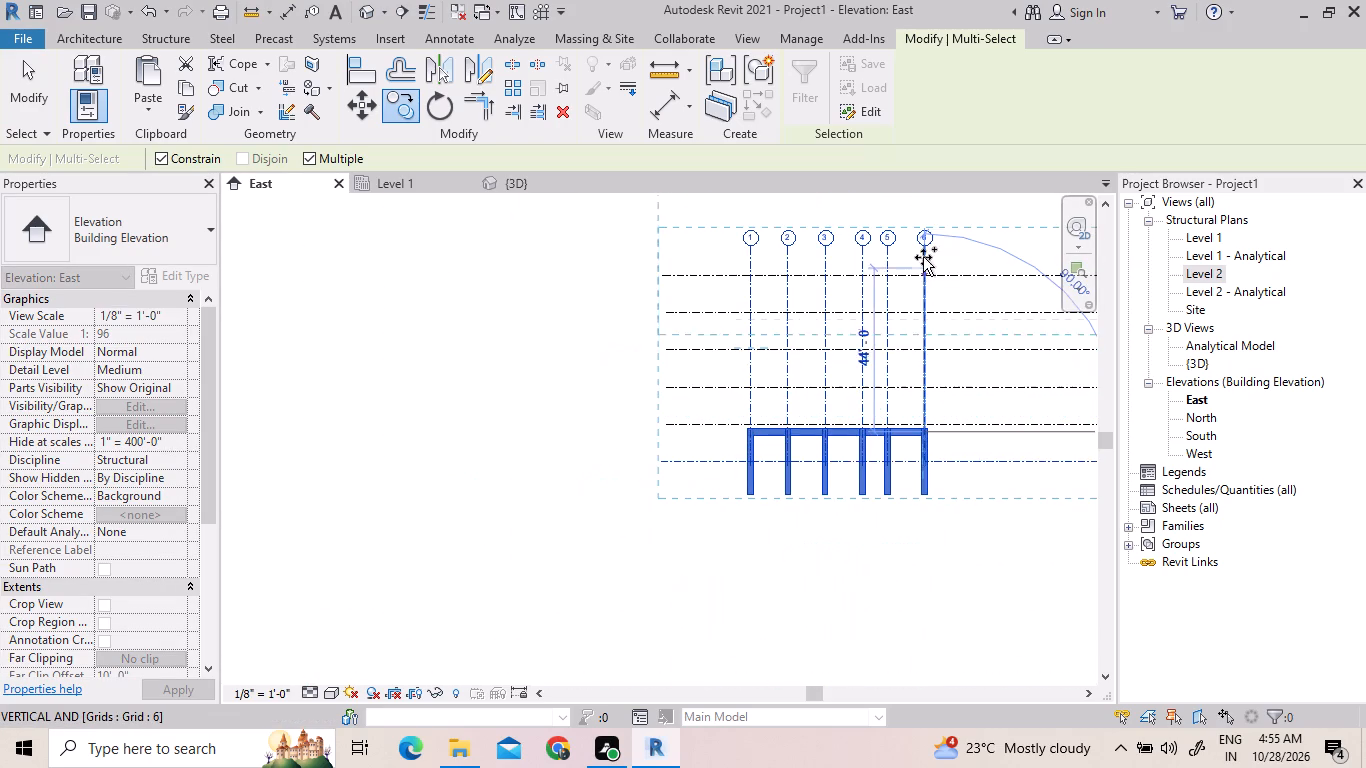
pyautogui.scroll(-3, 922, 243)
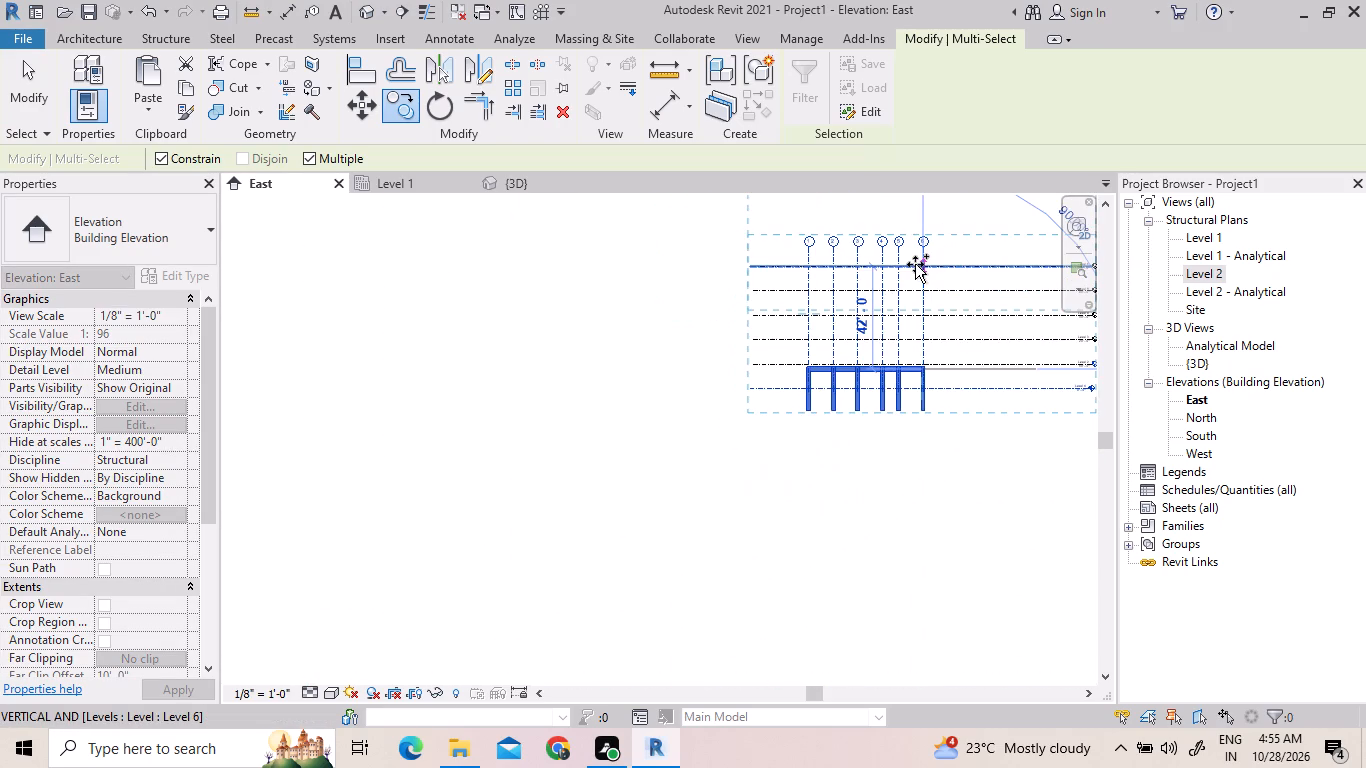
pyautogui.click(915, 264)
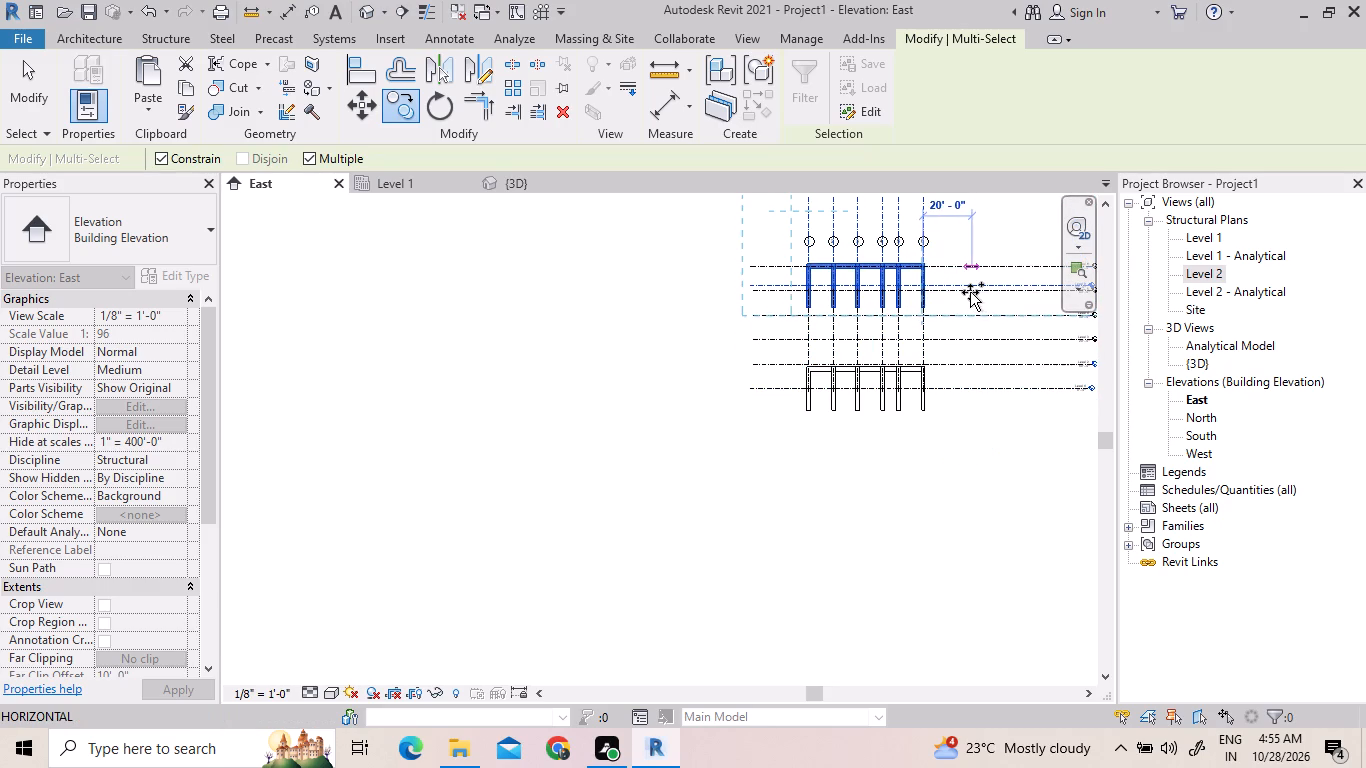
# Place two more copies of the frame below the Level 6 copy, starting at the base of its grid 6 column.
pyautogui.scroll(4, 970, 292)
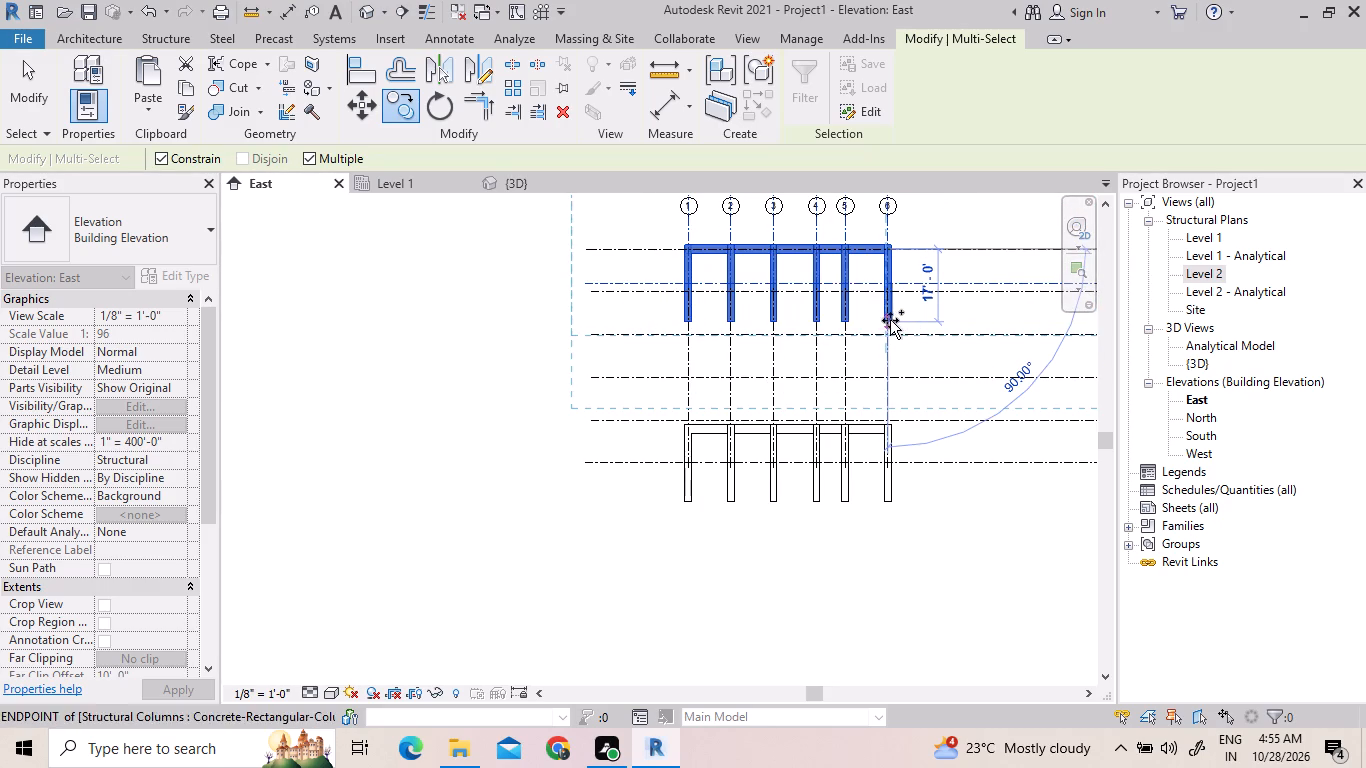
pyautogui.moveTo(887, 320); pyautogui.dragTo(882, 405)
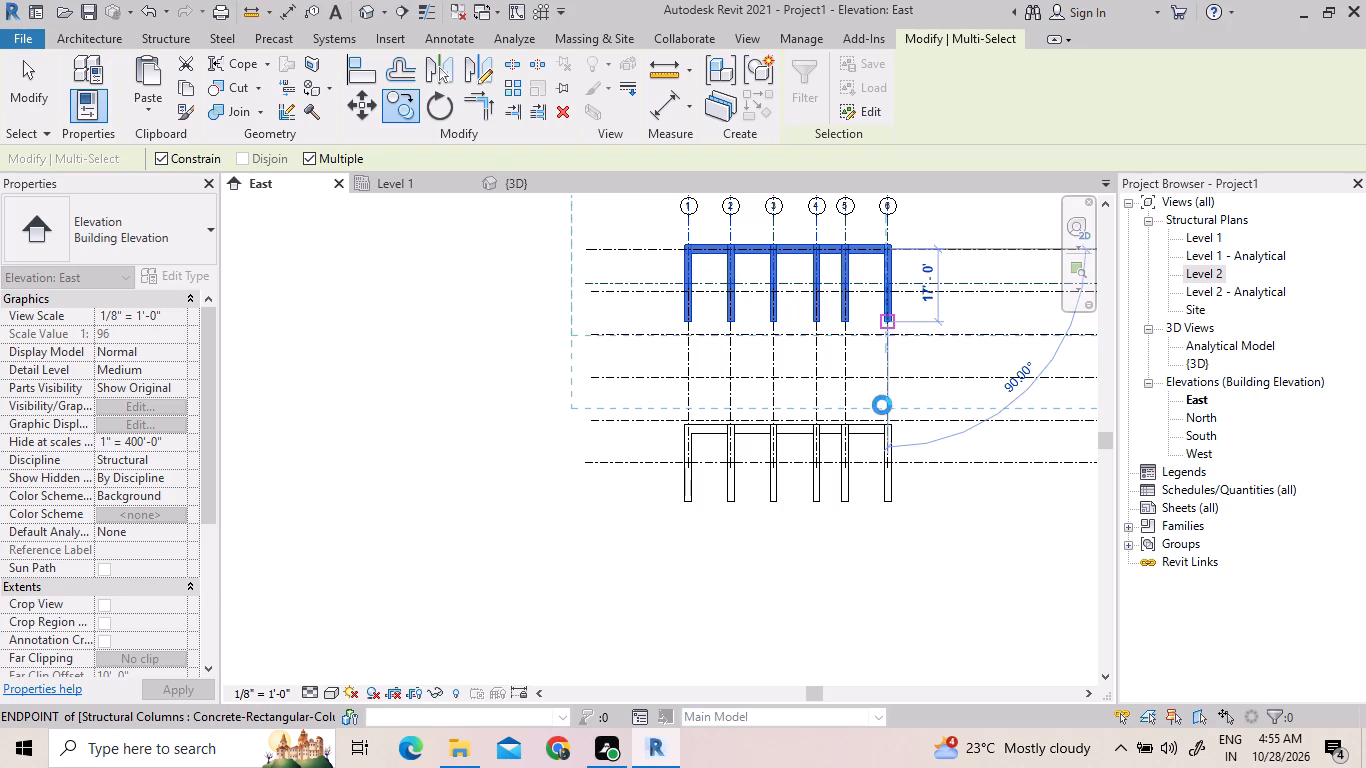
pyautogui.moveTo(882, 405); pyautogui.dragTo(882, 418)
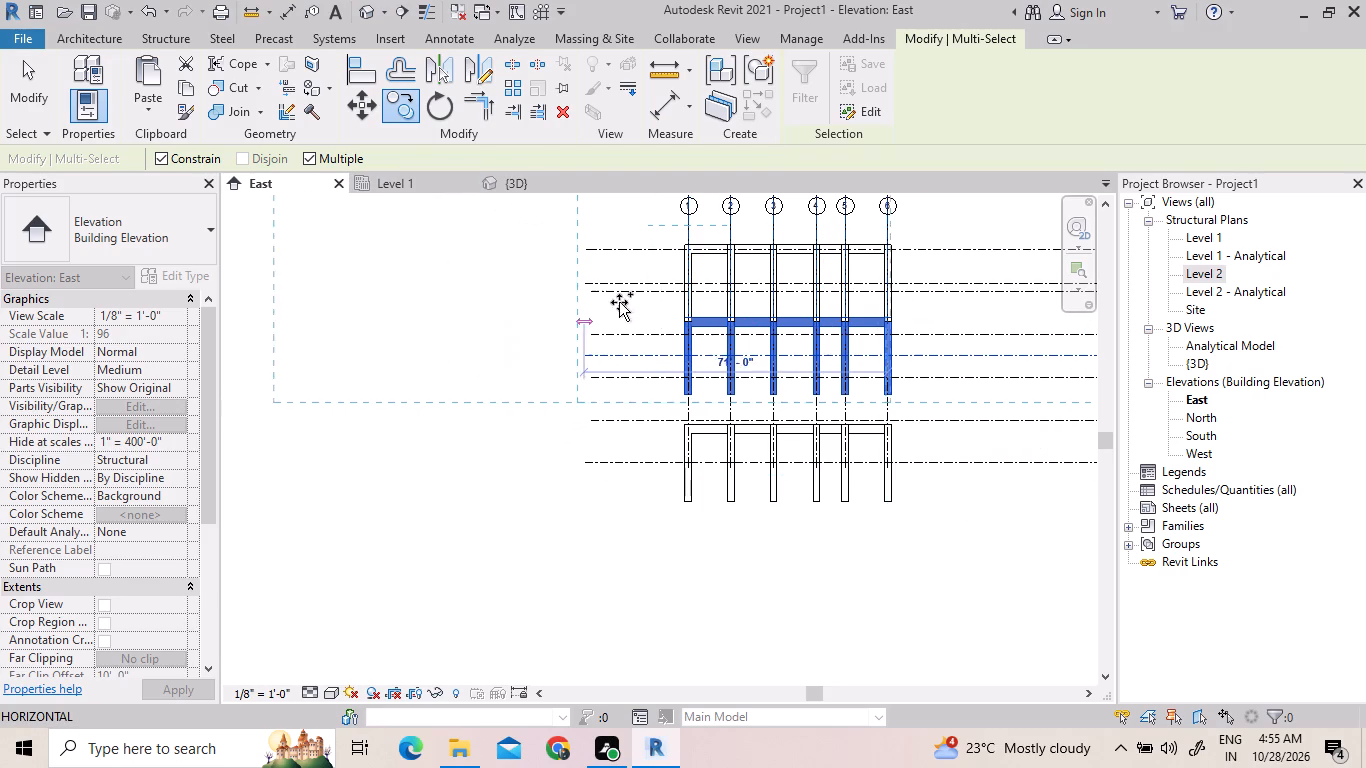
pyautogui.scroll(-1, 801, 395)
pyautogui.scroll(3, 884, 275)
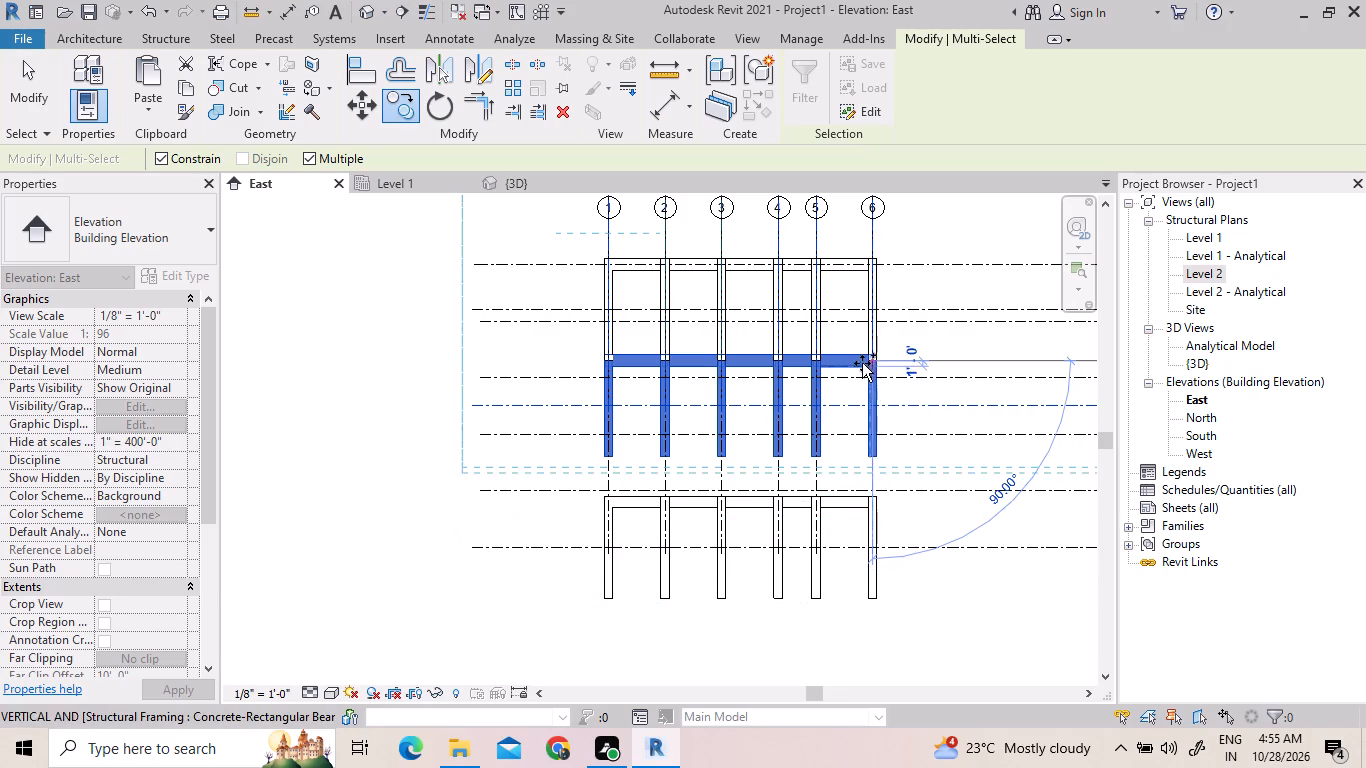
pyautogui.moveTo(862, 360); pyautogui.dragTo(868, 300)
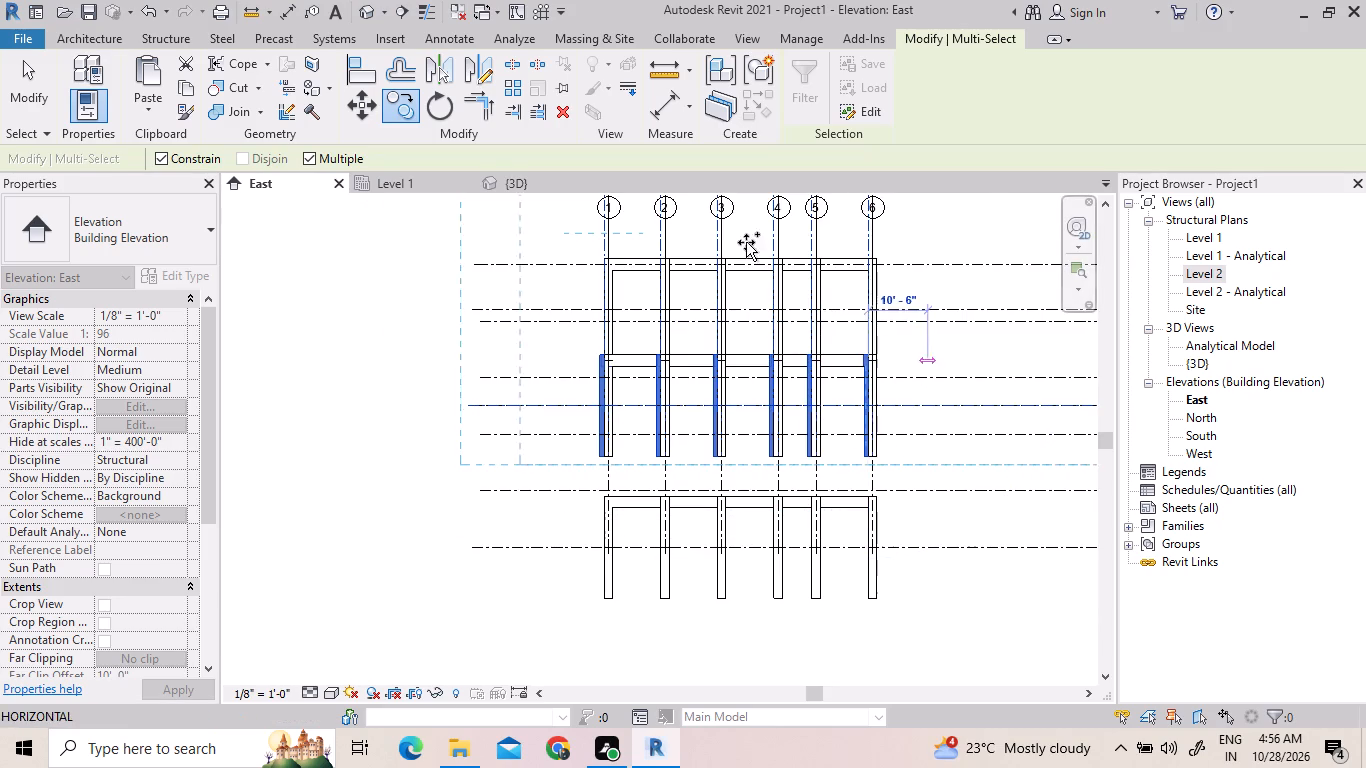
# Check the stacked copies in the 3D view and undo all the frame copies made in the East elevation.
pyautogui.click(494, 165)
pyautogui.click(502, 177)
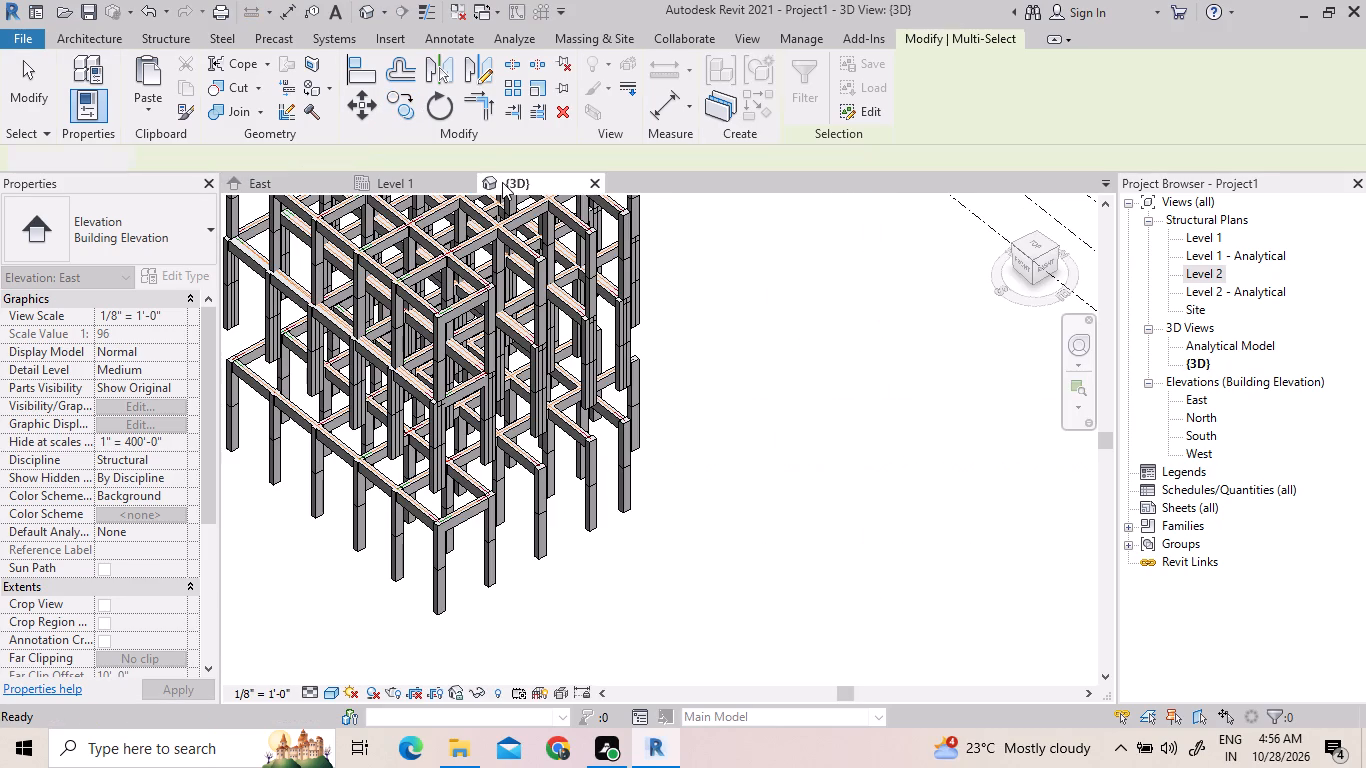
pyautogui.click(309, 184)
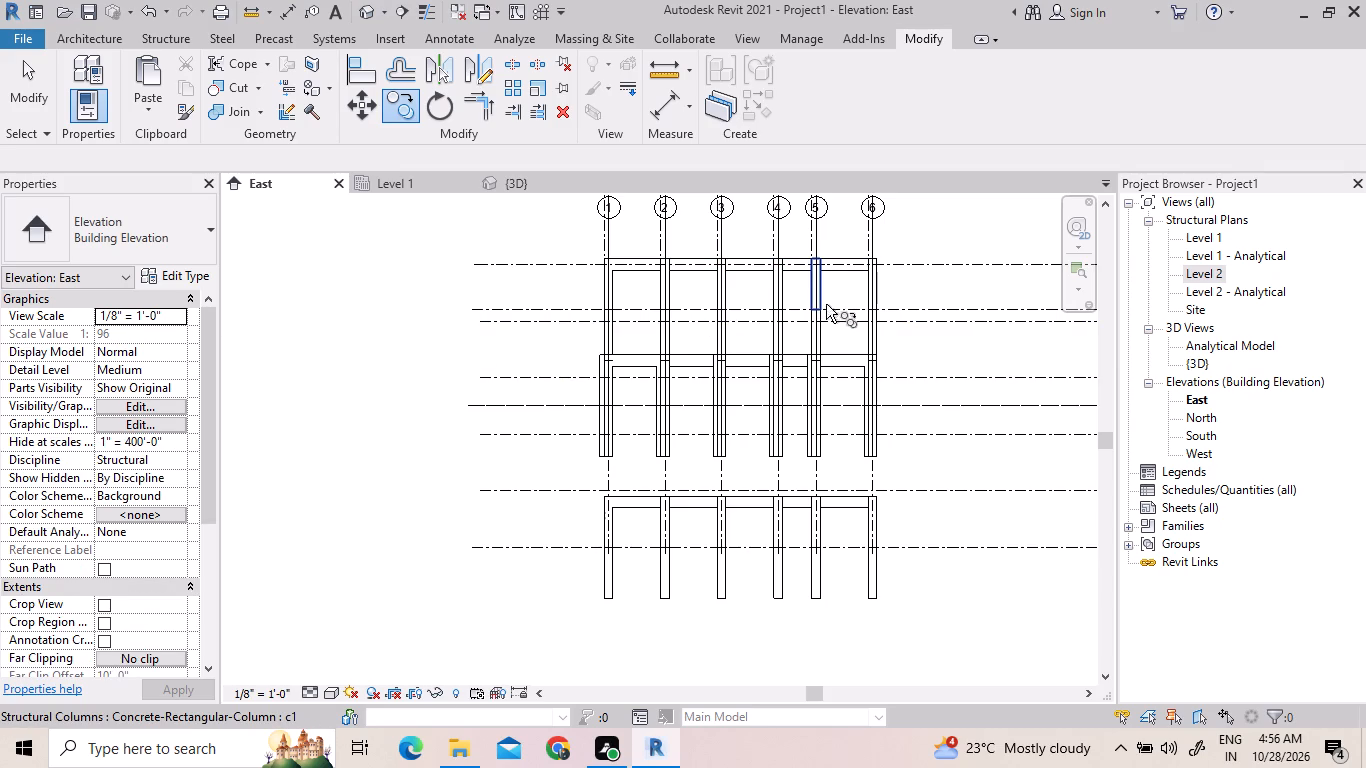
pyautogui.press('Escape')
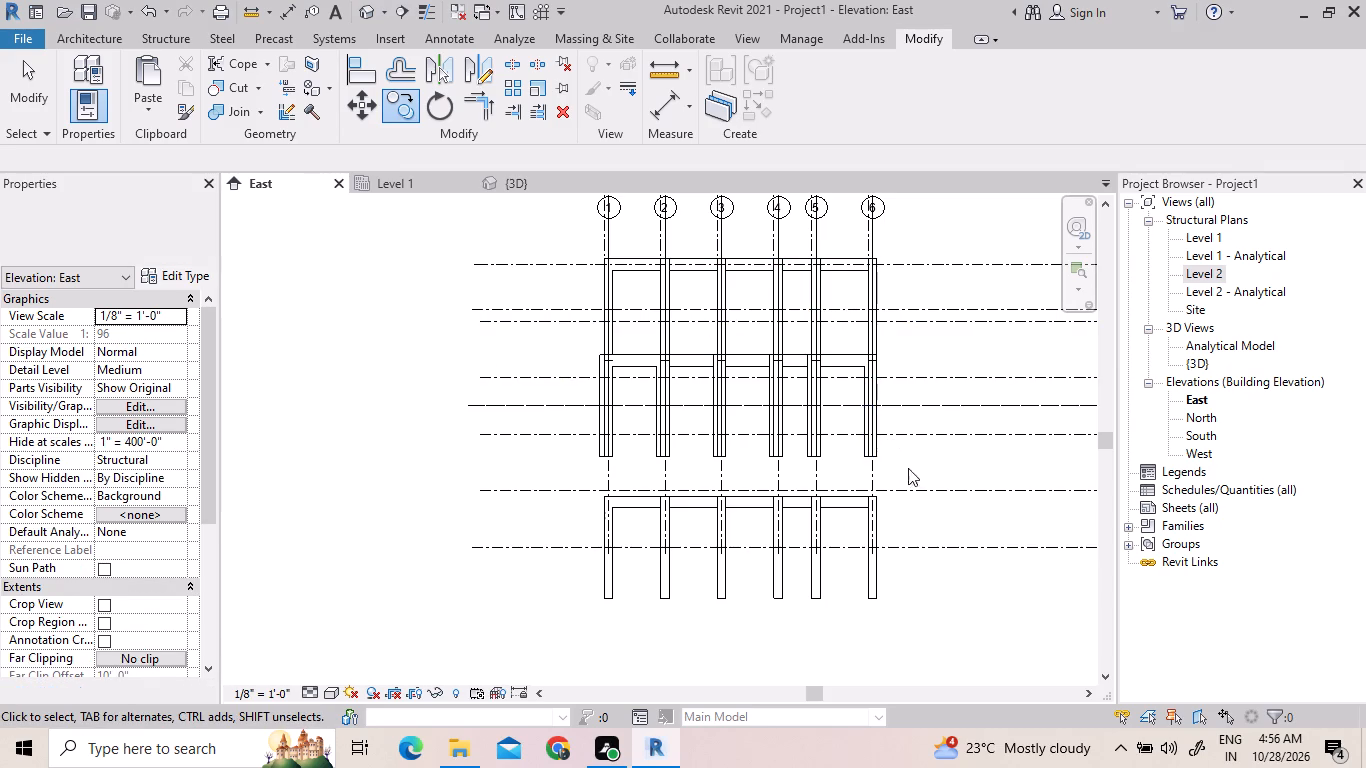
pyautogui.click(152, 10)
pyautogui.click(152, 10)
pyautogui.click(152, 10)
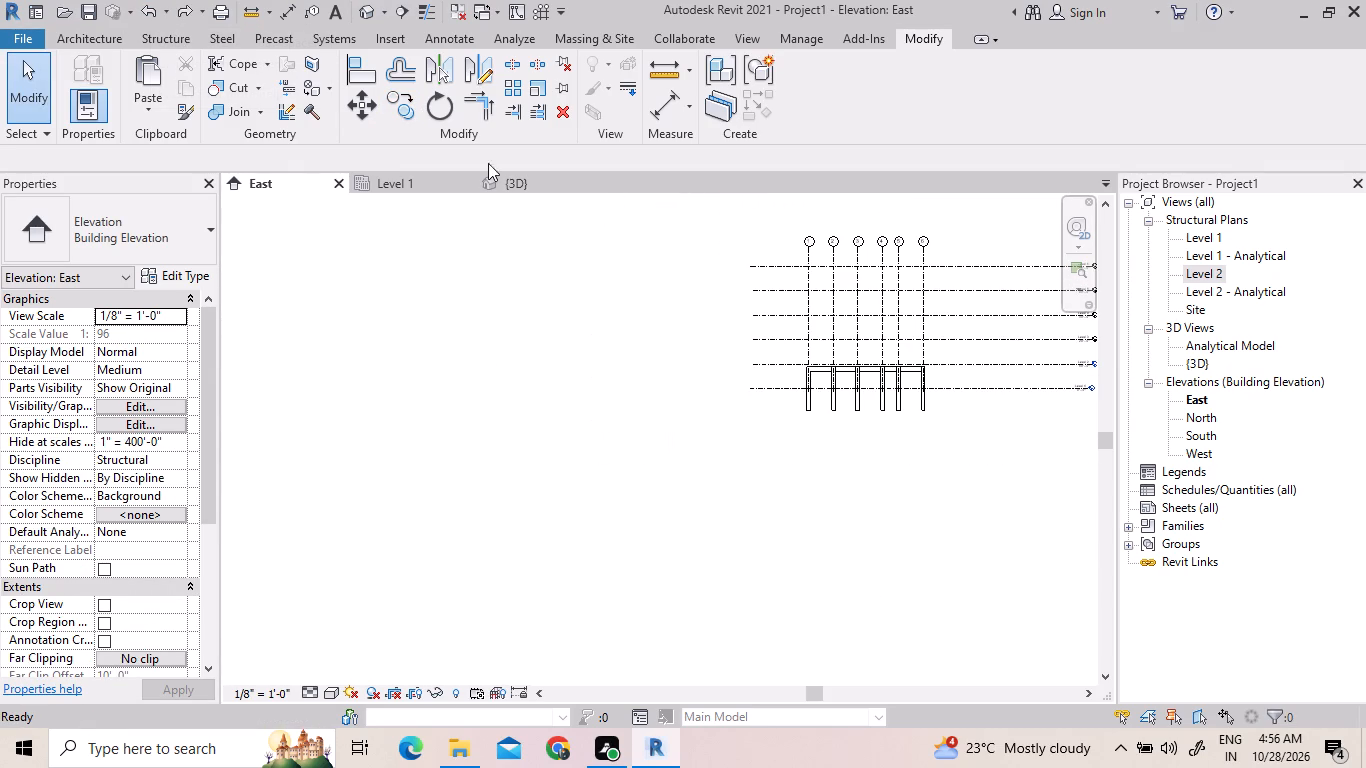
# Array the beams, columns above Level 1 and grids from Level 1 up to Level 6, ungrouped, with number 2 and move to last.
pyautogui.moveTo(723, 338); pyautogui.dragTo(504, 476, button='middle')
pyautogui.scroll(-1, 723, 338)
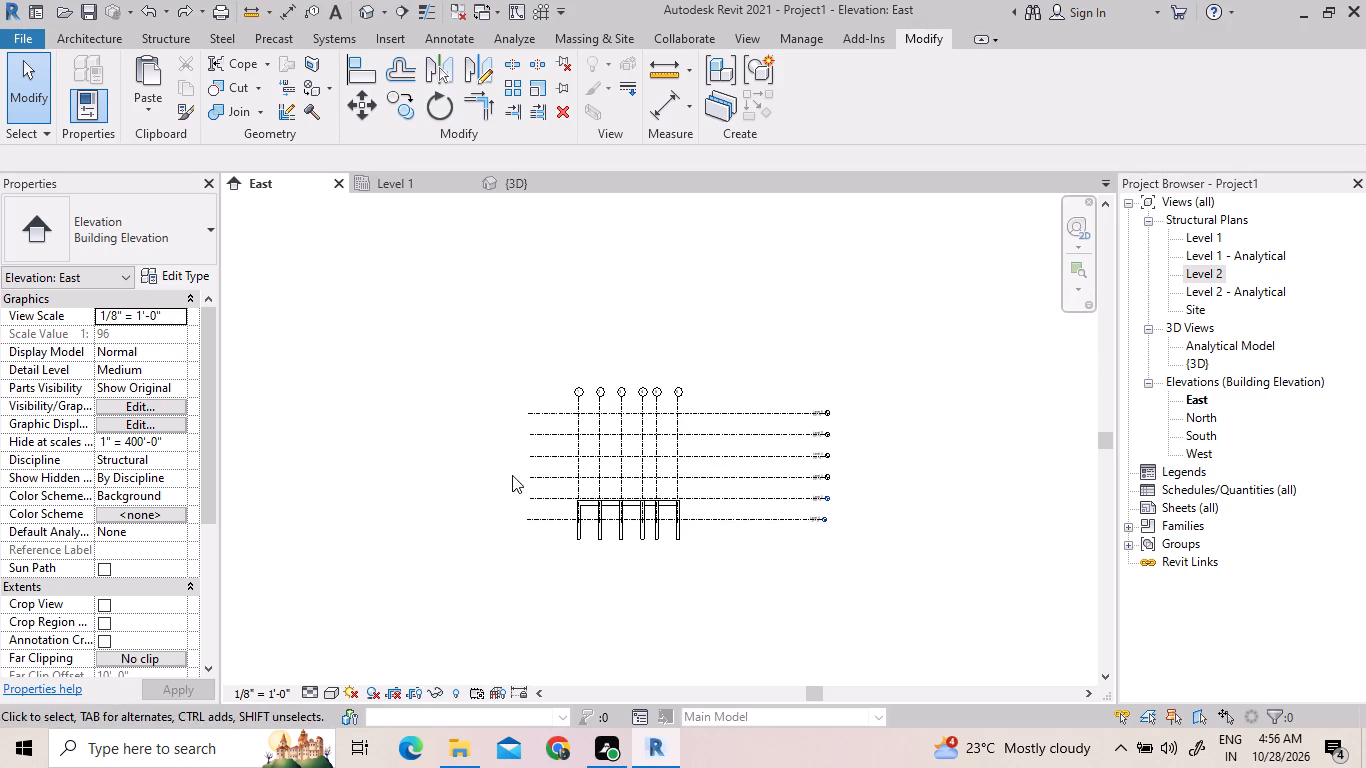
pyautogui.scroll(7, 639, 511)
pyautogui.moveTo(817, 514); pyautogui.dragTo(790, 515)
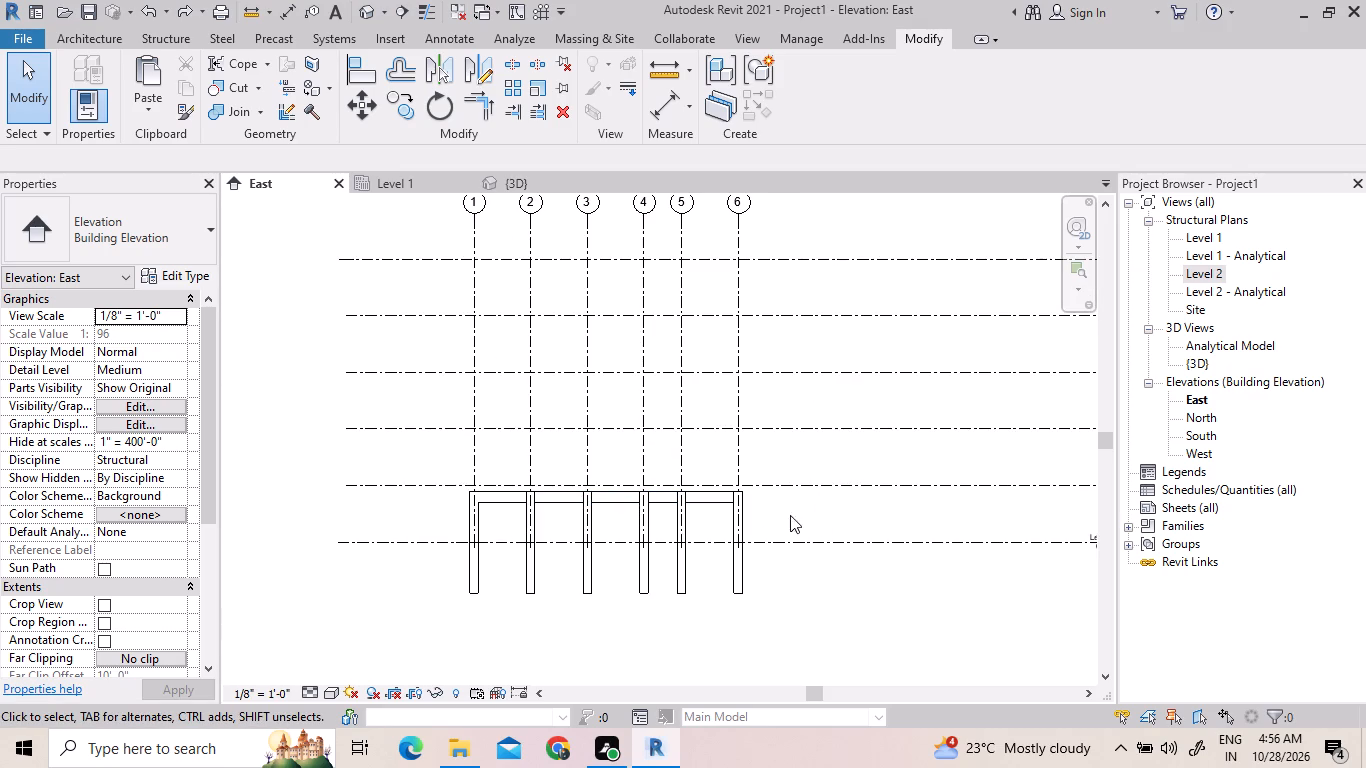
pyautogui.moveTo(790, 515); pyautogui.dragTo(431, 494)
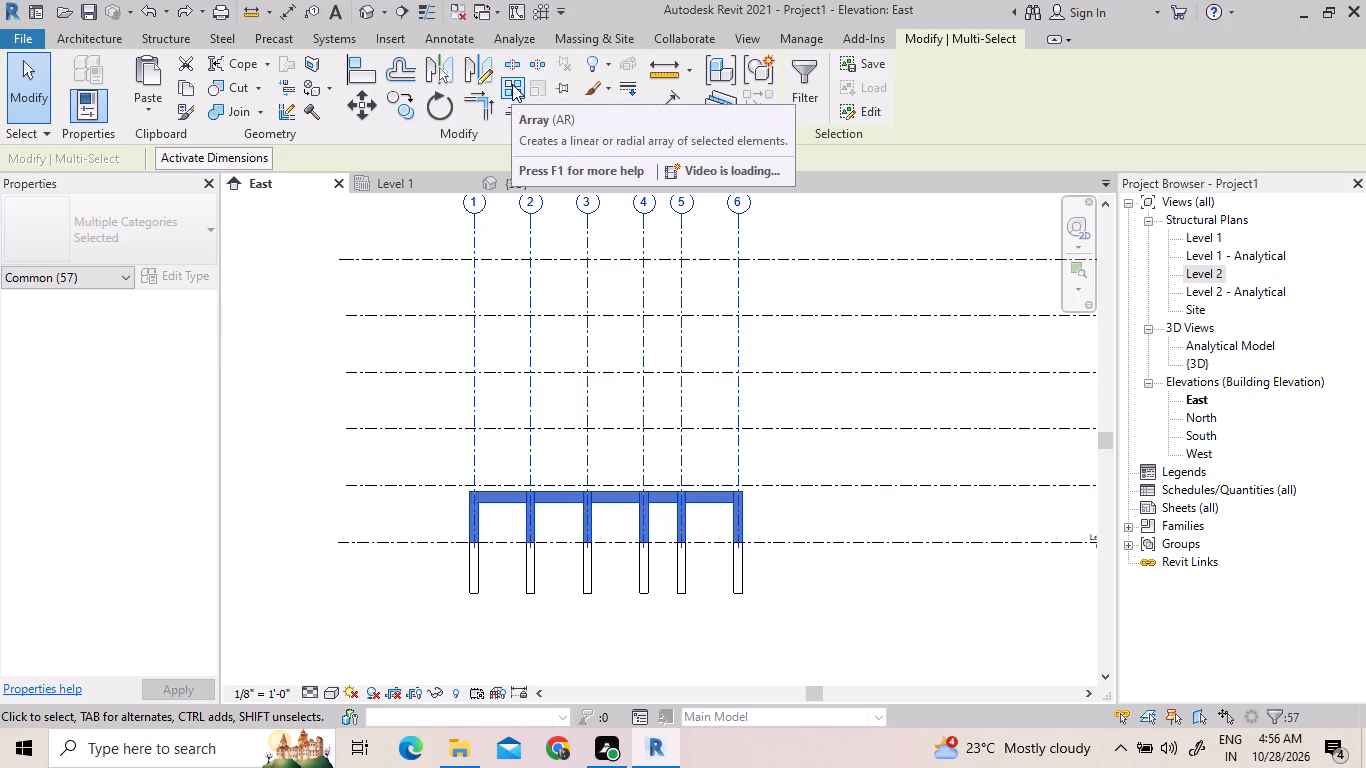
pyautogui.click(512, 84)
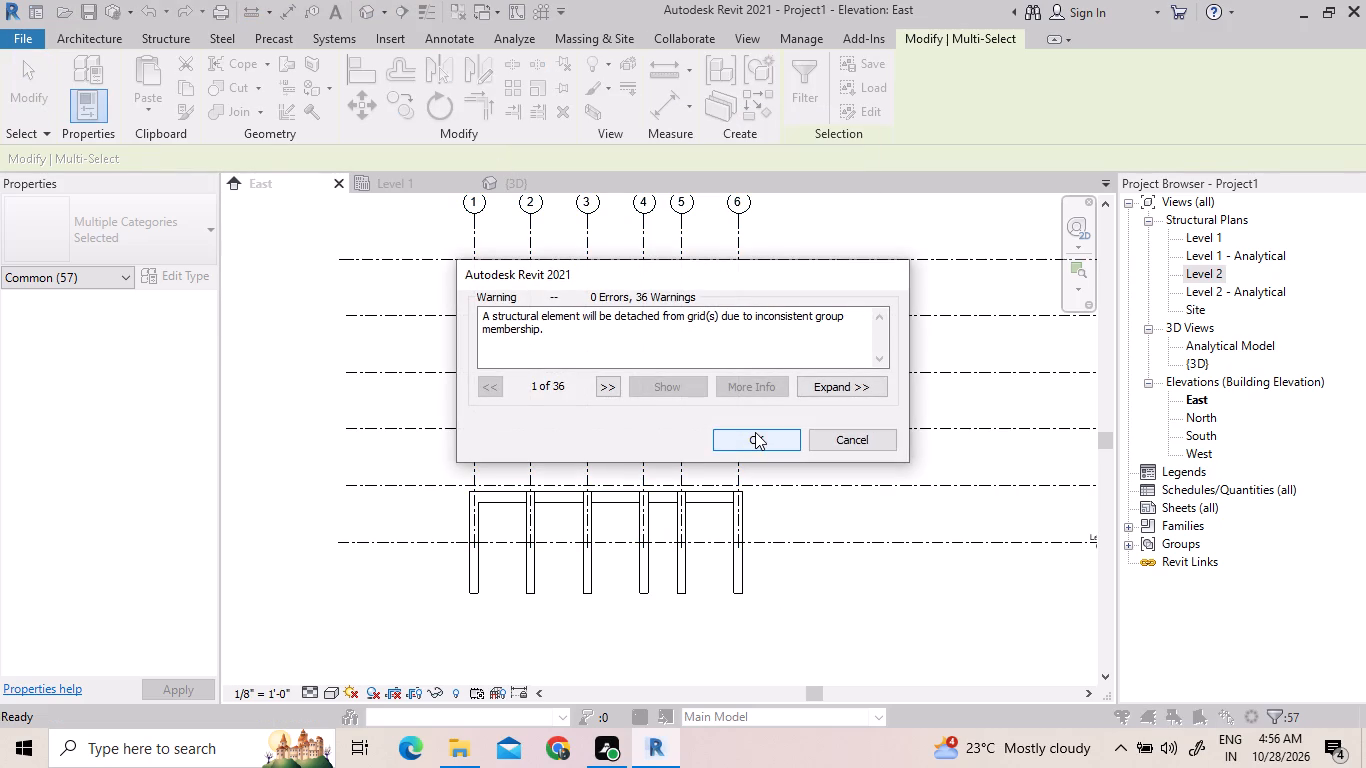
pyautogui.click(755, 433)
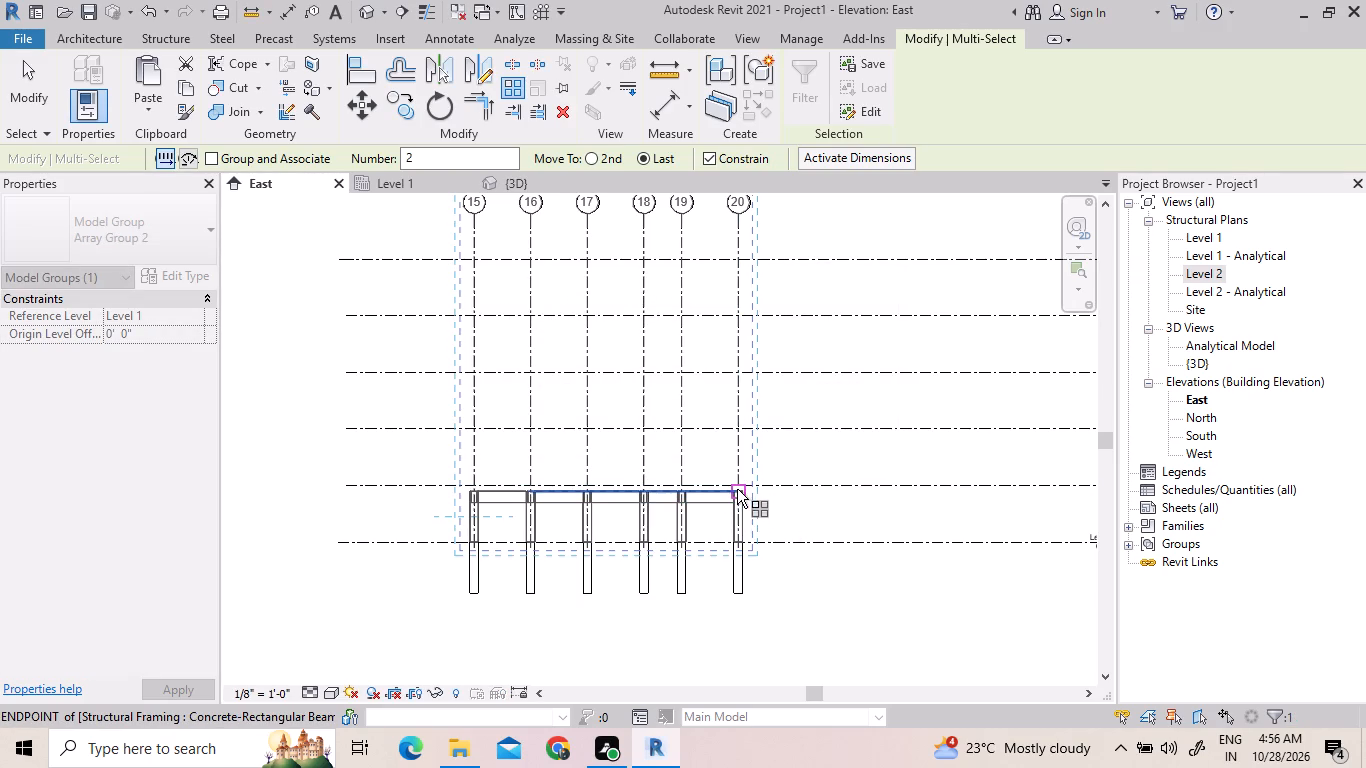
pyautogui.click(739, 540)
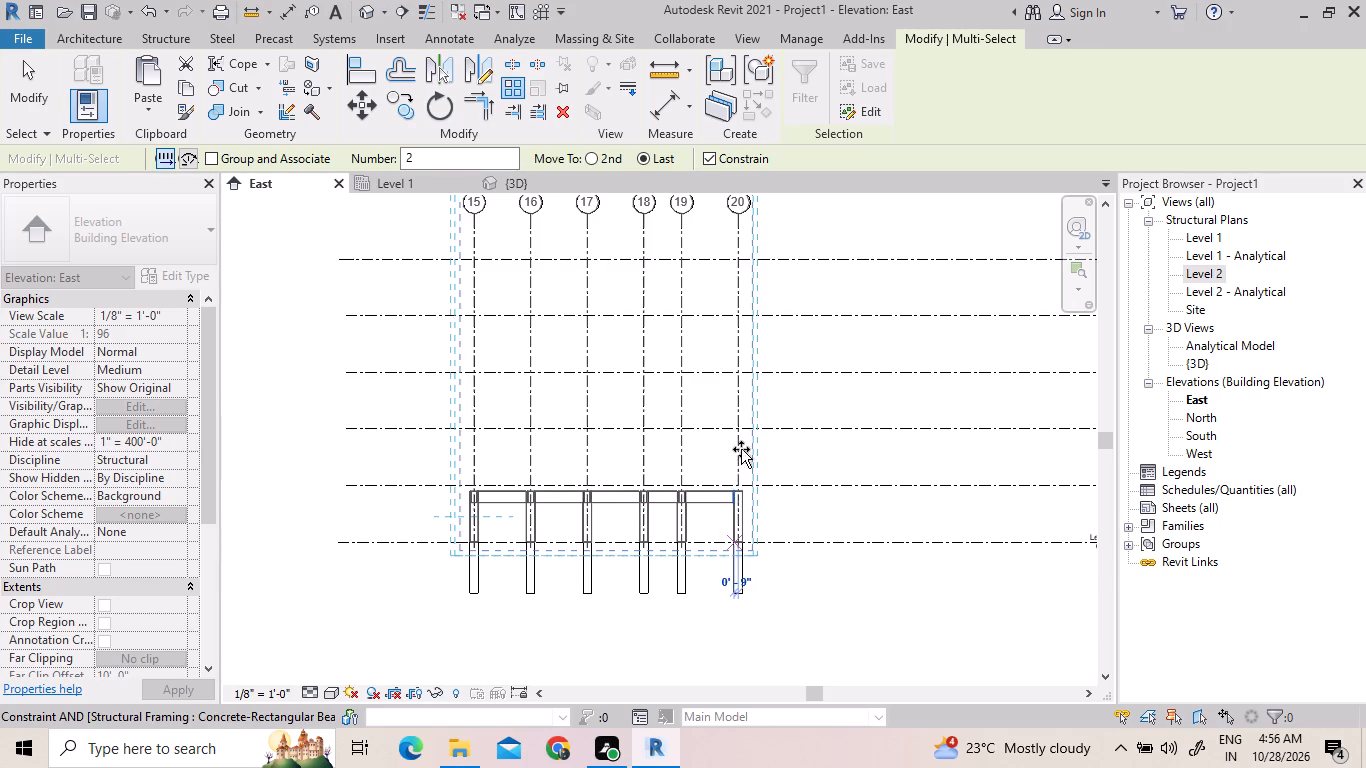
pyautogui.click(738, 254)
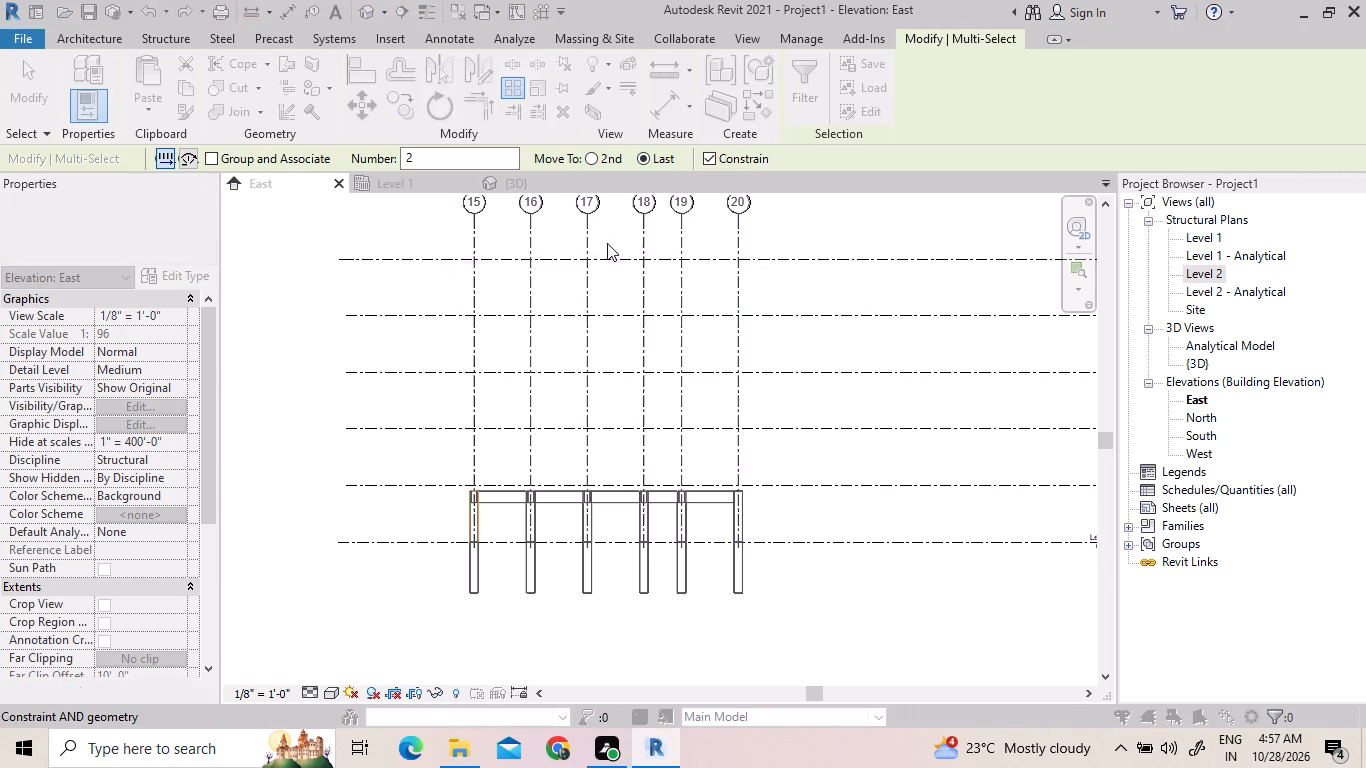
pyautogui.click(740, 445)
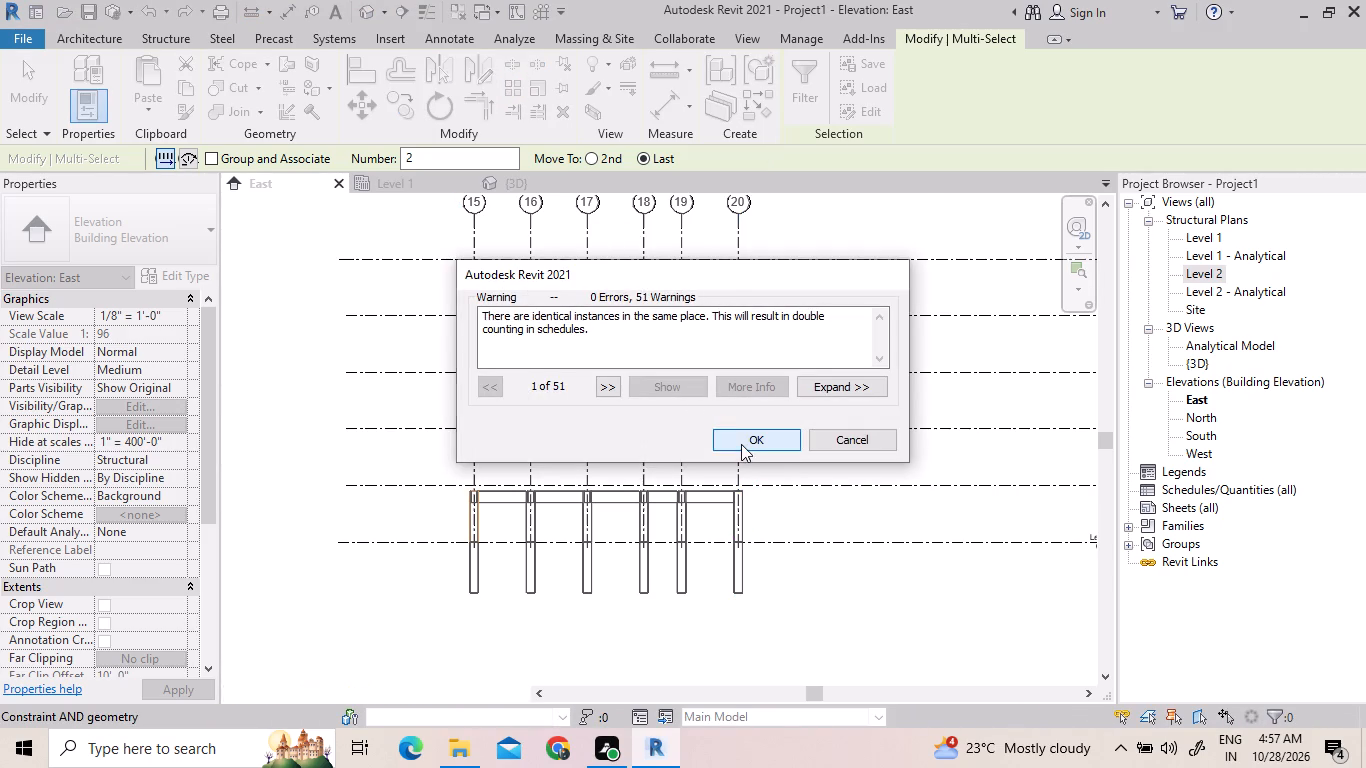
# Select the frame above Level 1 and paste the clipboard's frame aligned to Levels 2, 3, 4, 5 and 6.
pyautogui.moveTo(786, 510); pyautogui.dragTo(617, 519)
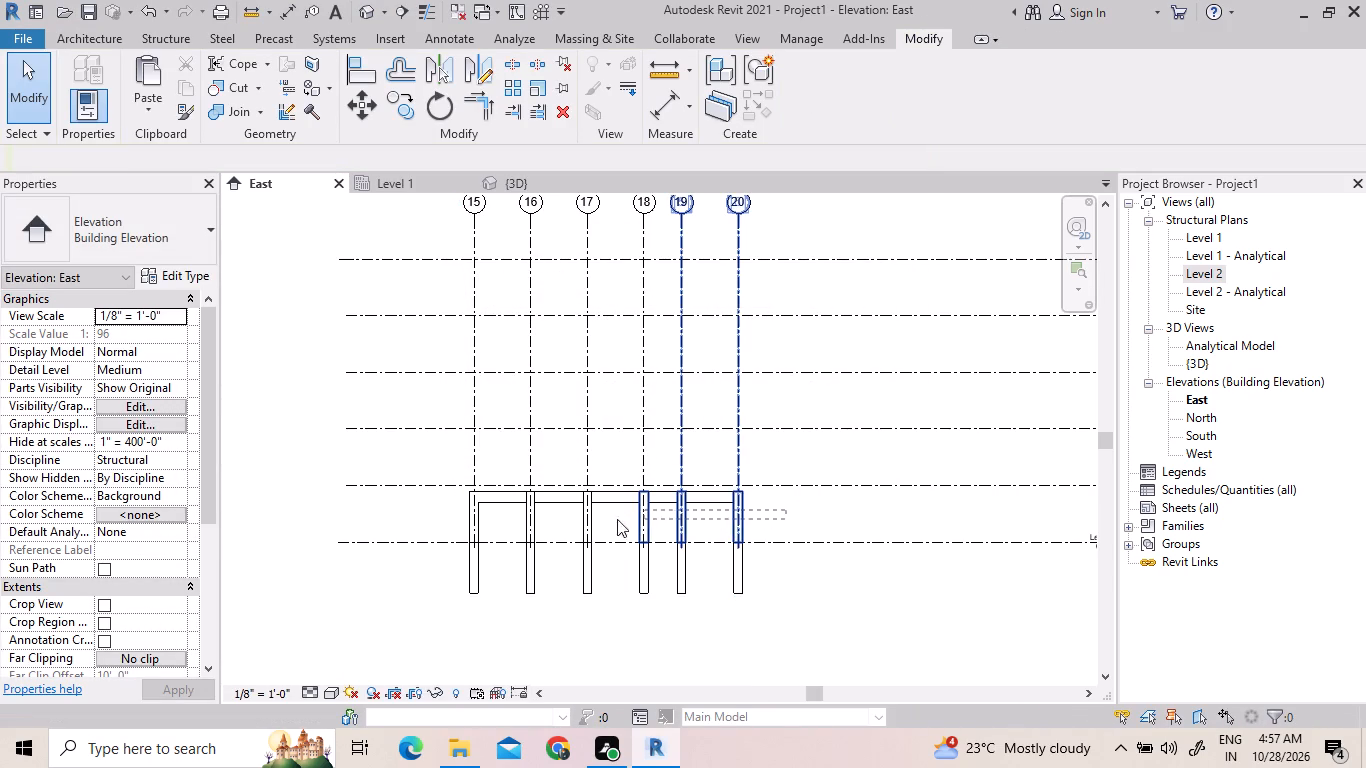
pyautogui.moveTo(617, 519); pyautogui.dragTo(448, 502)
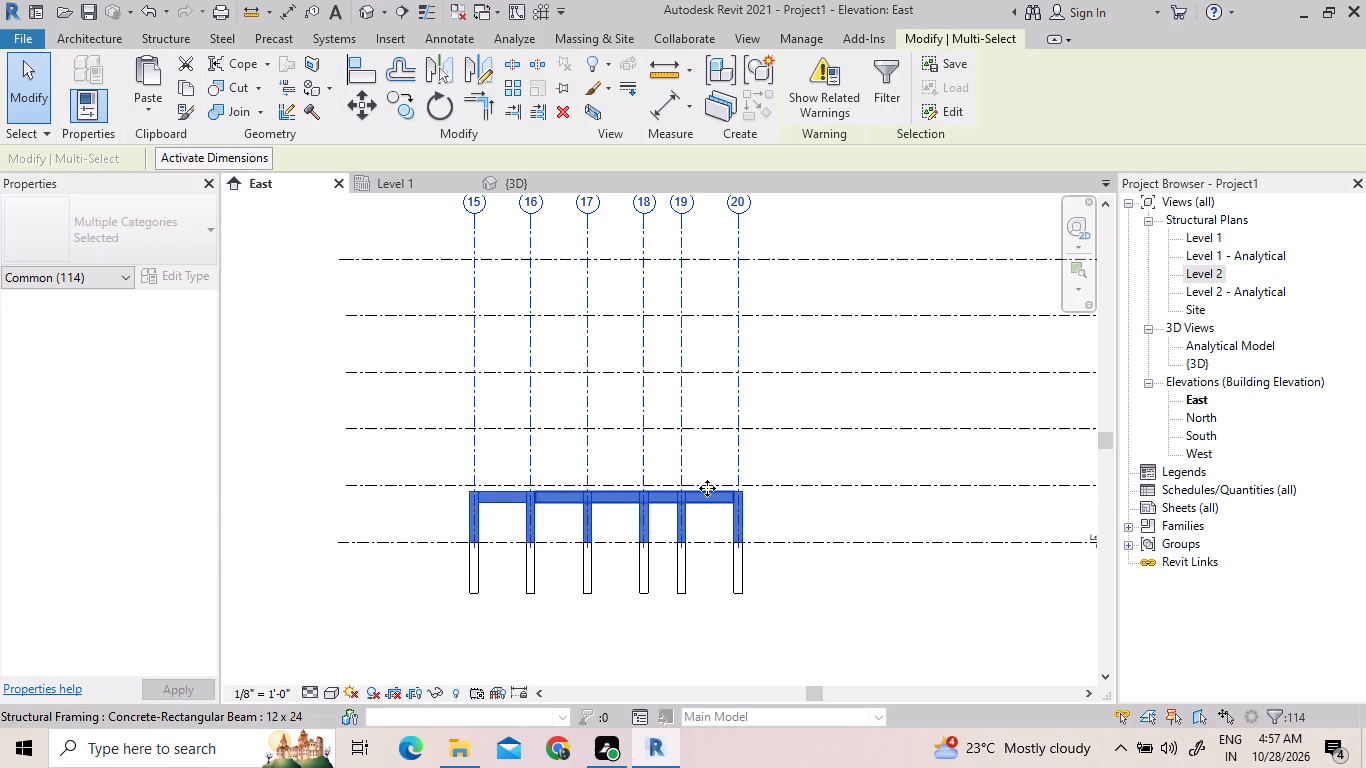
pyautogui.click(406, 115)
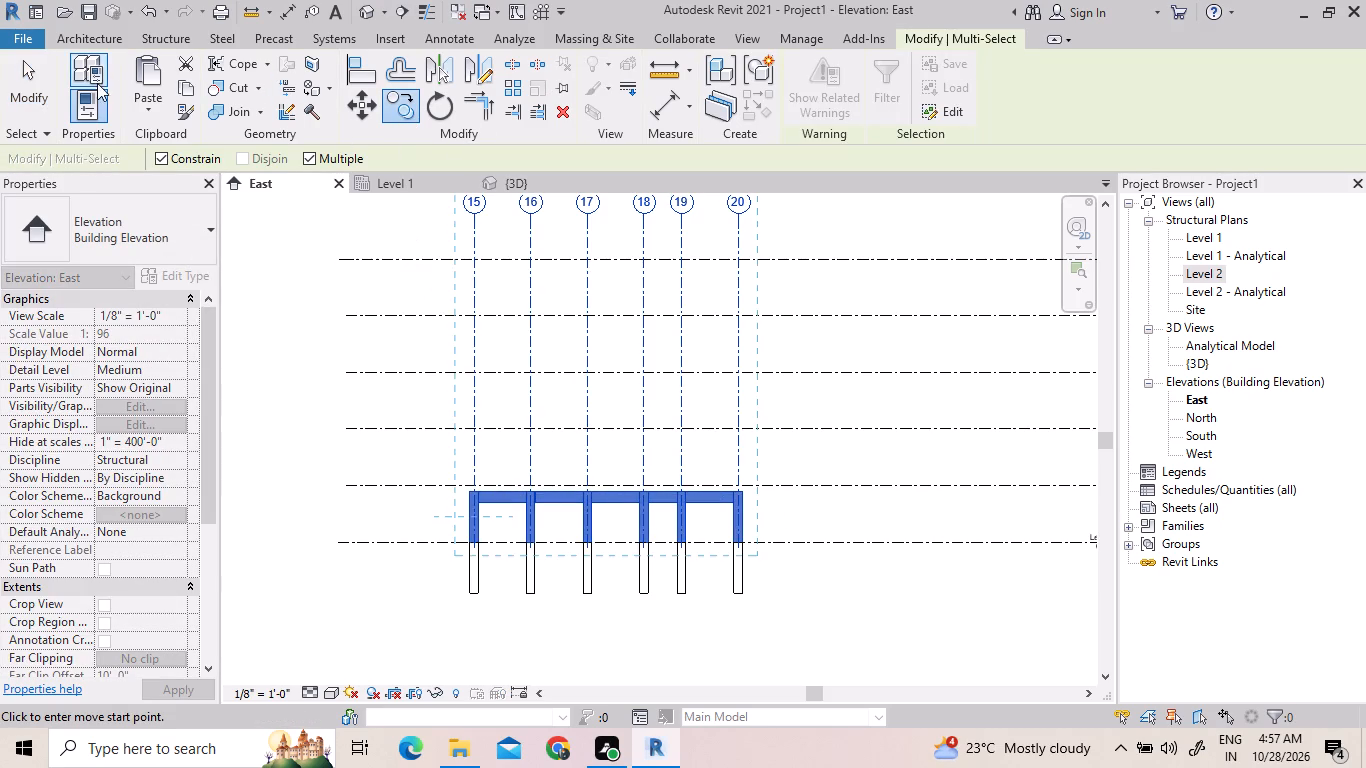
pyautogui.click(157, 112)
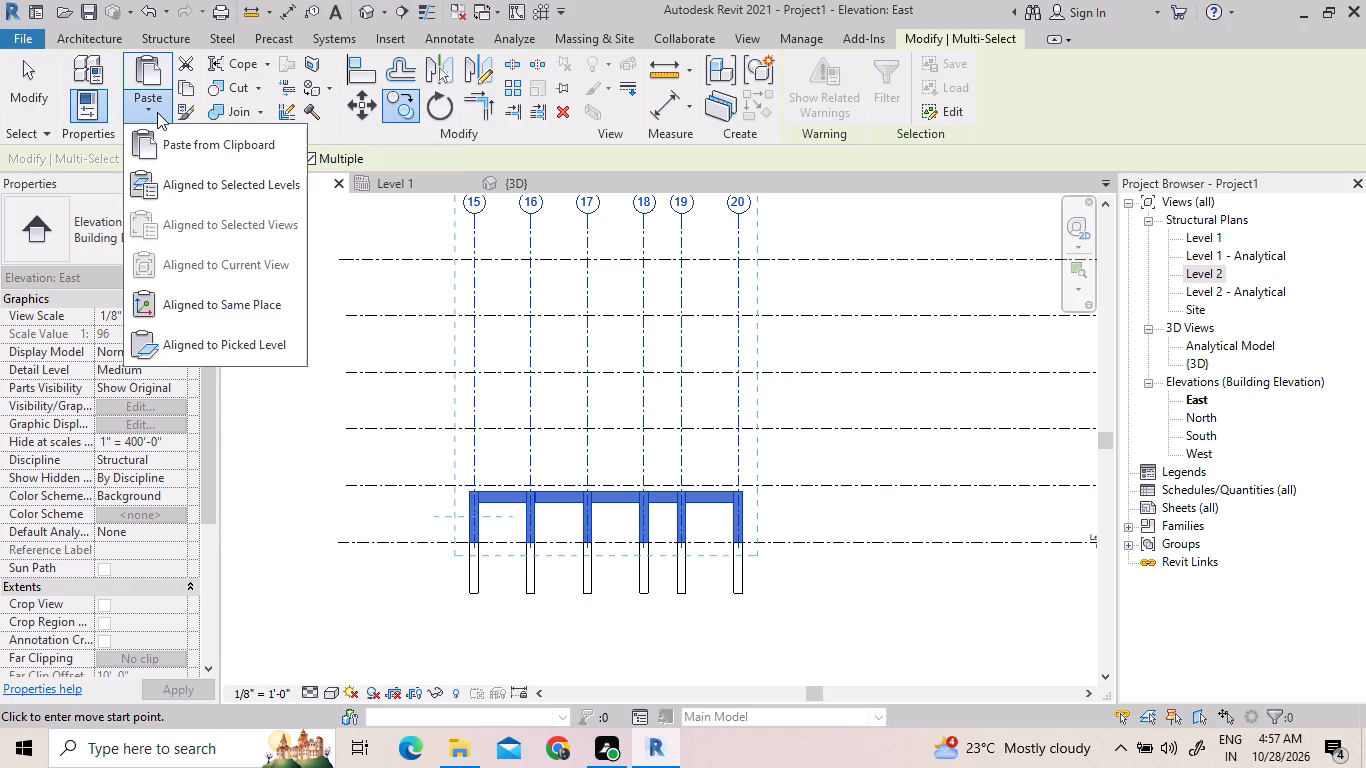
pyautogui.click(174, 184)
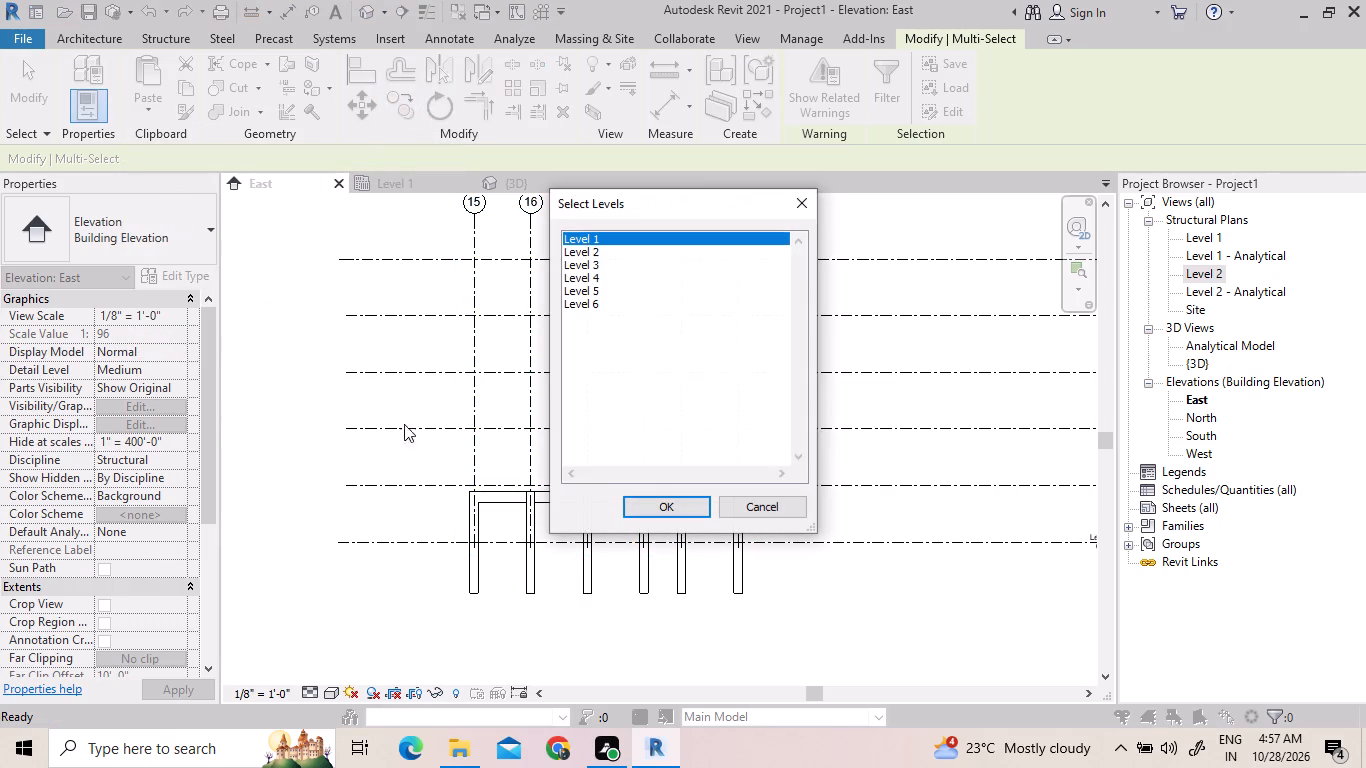
pyautogui.moveTo(662, 319); pyautogui.dragTo(621, 223)
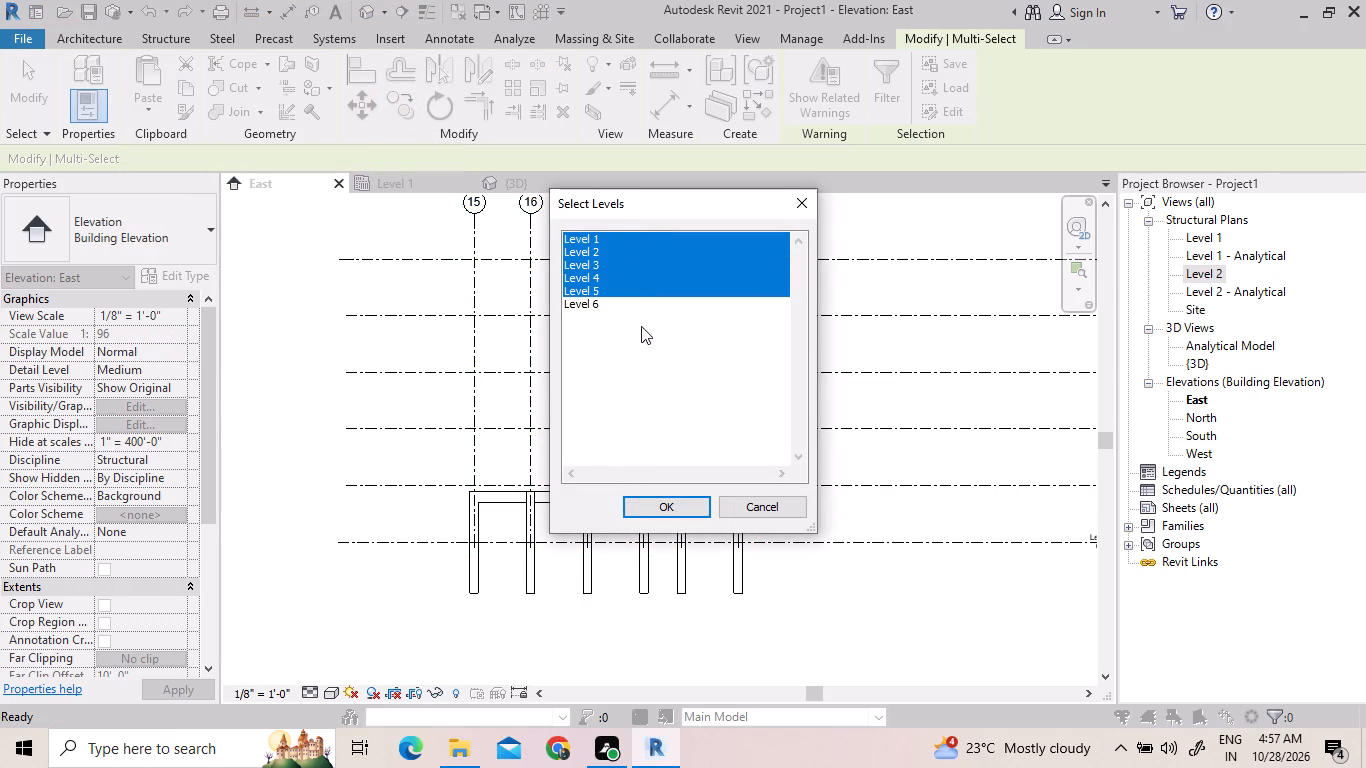
pyautogui.moveTo(652, 357); pyautogui.dragTo(593, 225)
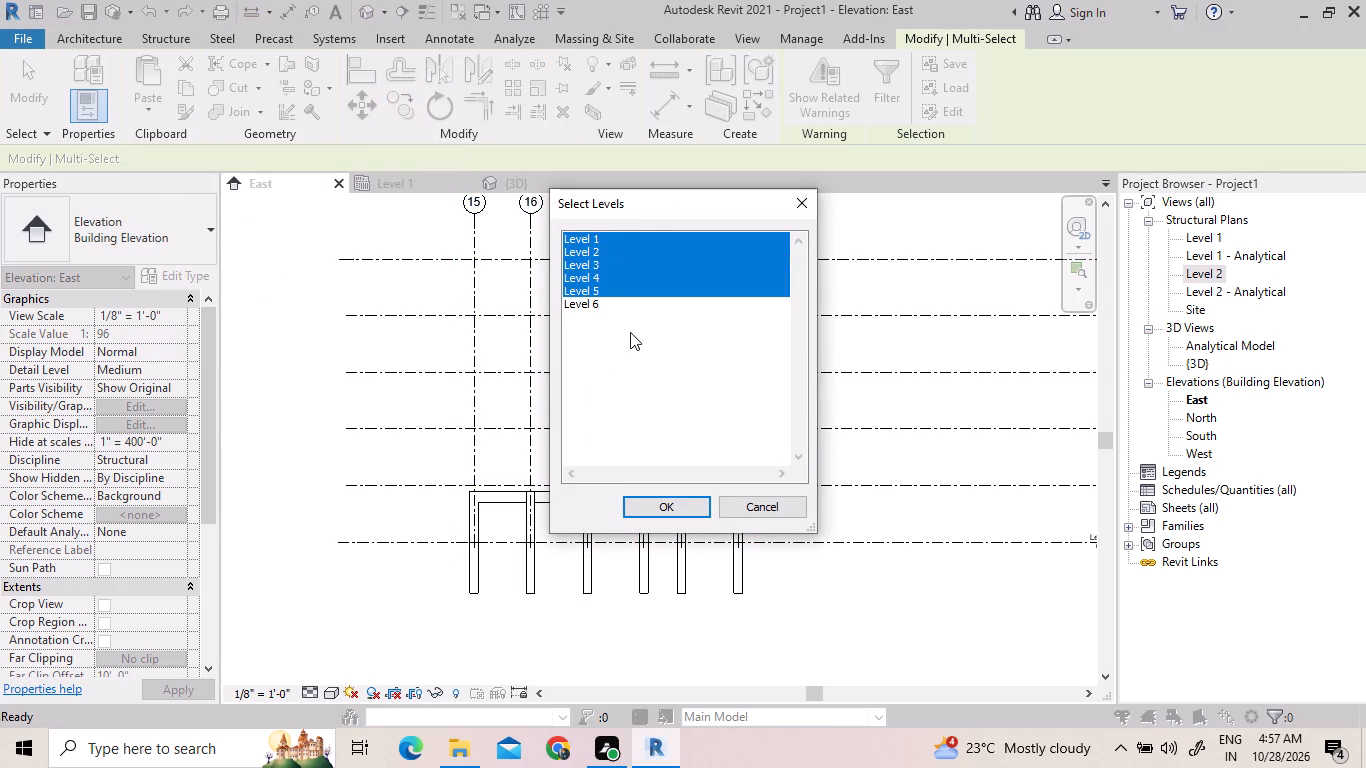
pyautogui.click(630, 332)
pyautogui.moveTo(593, 249); pyautogui.dragTo(594, 316)
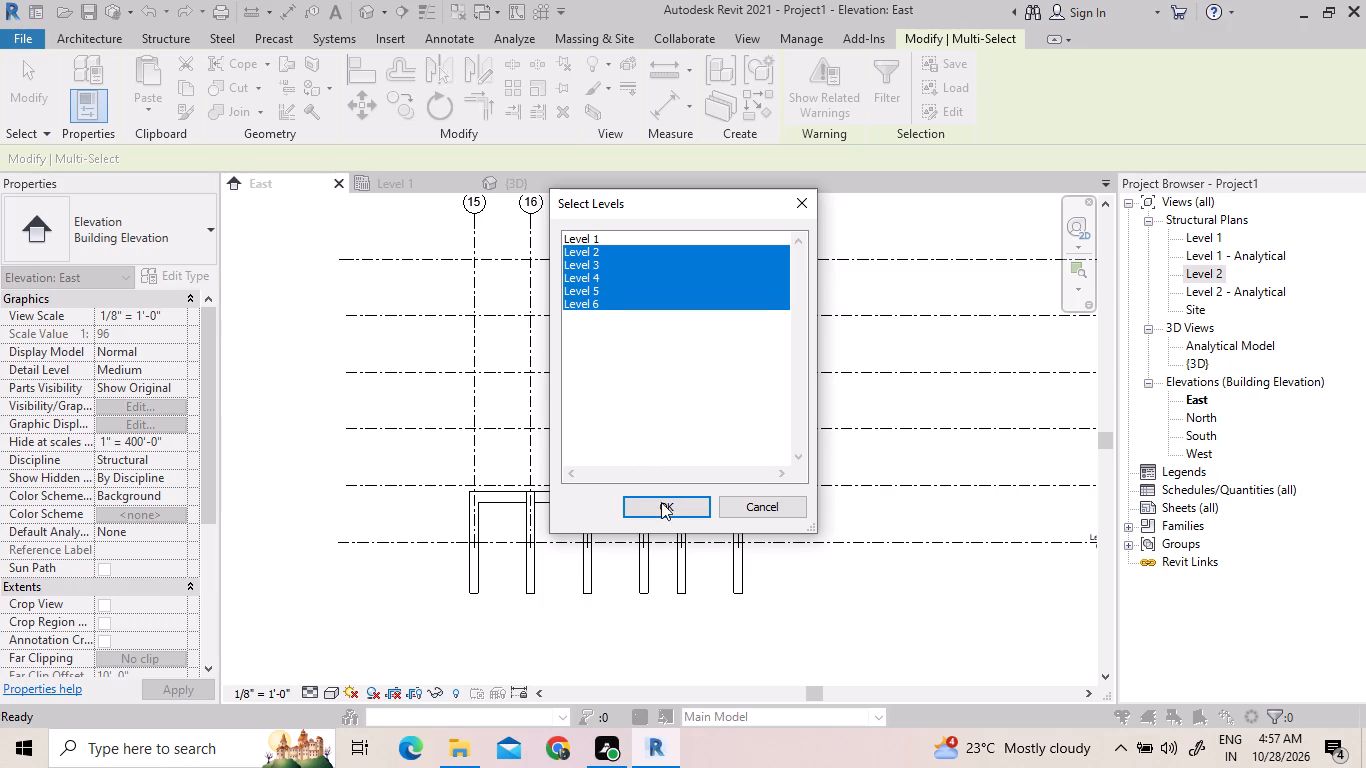
pyautogui.click(672, 511)
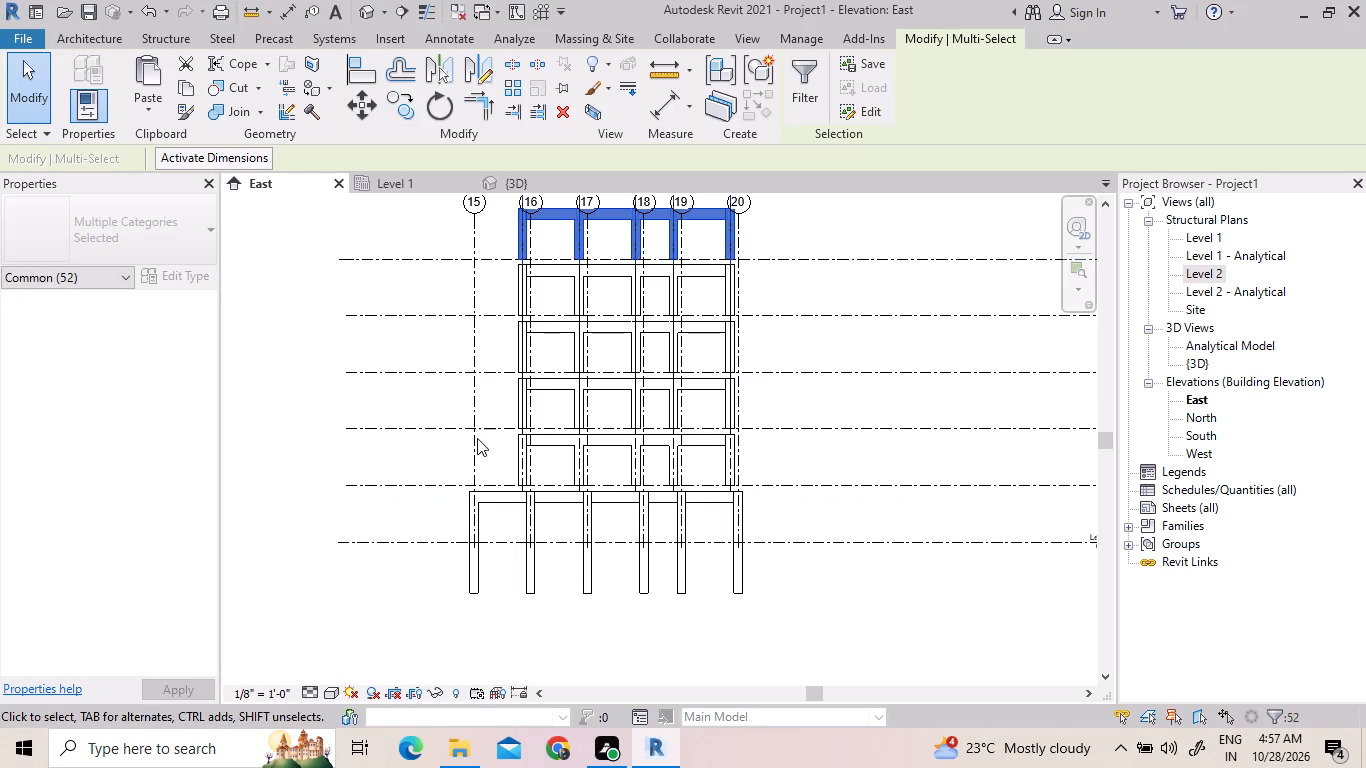
# Delete the five rows of duplicate grids stacked above grids 16 to 20 in the East elevation.
pyautogui.scroll(-2, 531, 551)
pyautogui.scroll(-1, 546, 317)
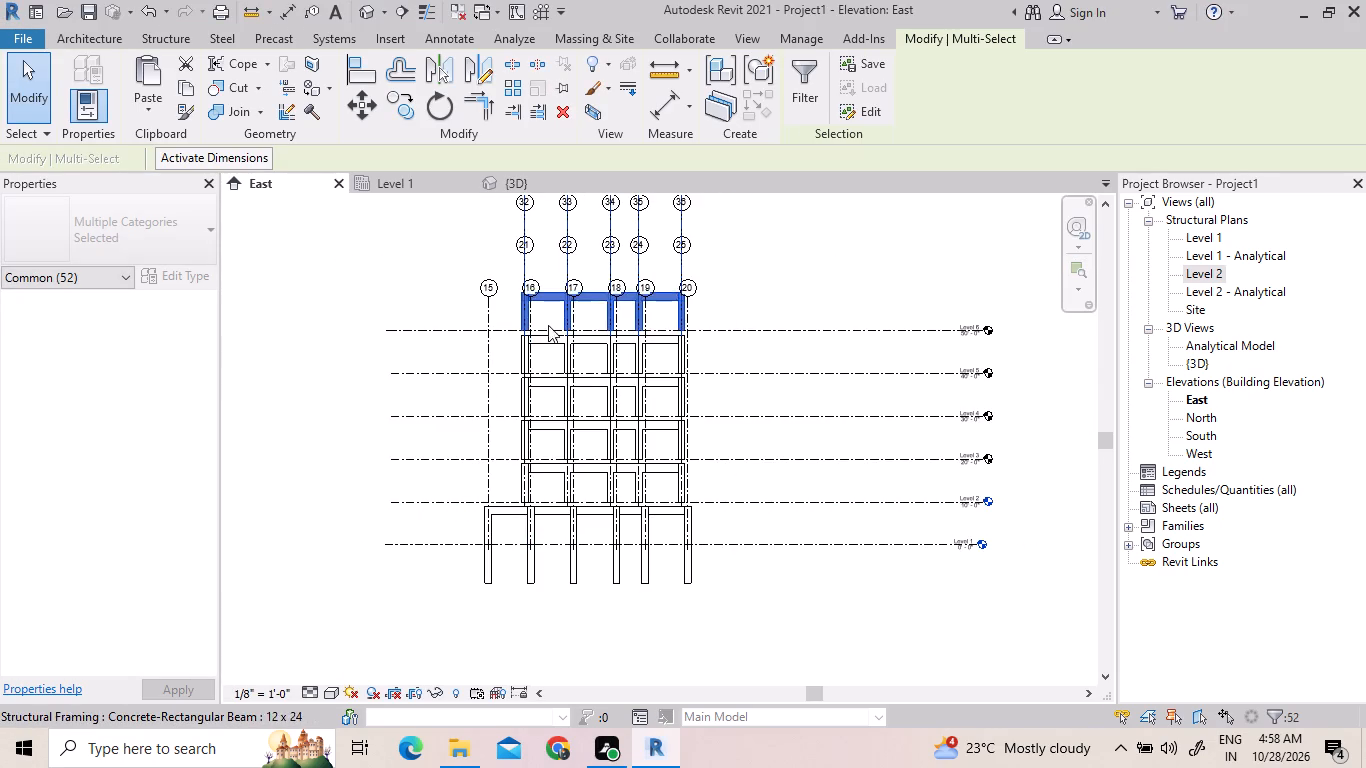
pyautogui.scroll(-7, 548, 325)
pyautogui.scroll(3, 572, 247)
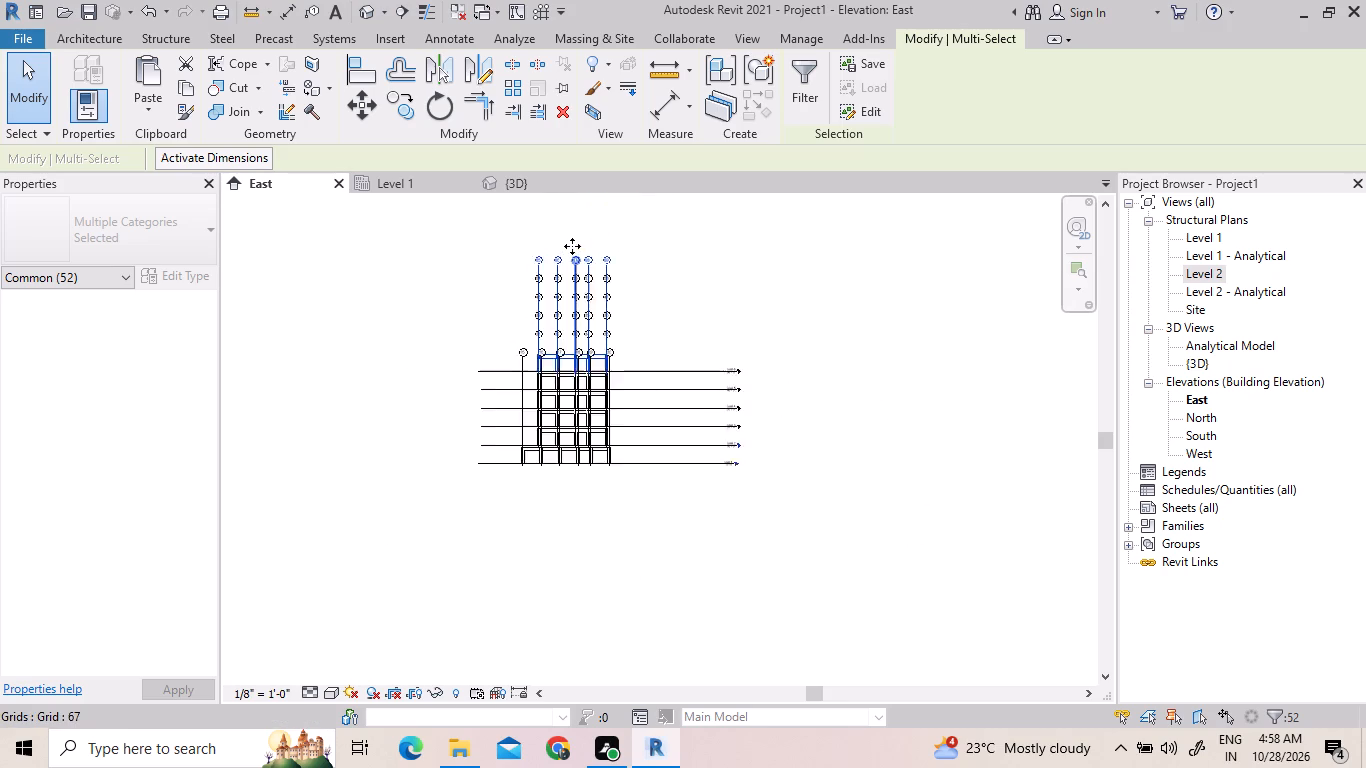
pyautogui.scroll(6, 572, 247)
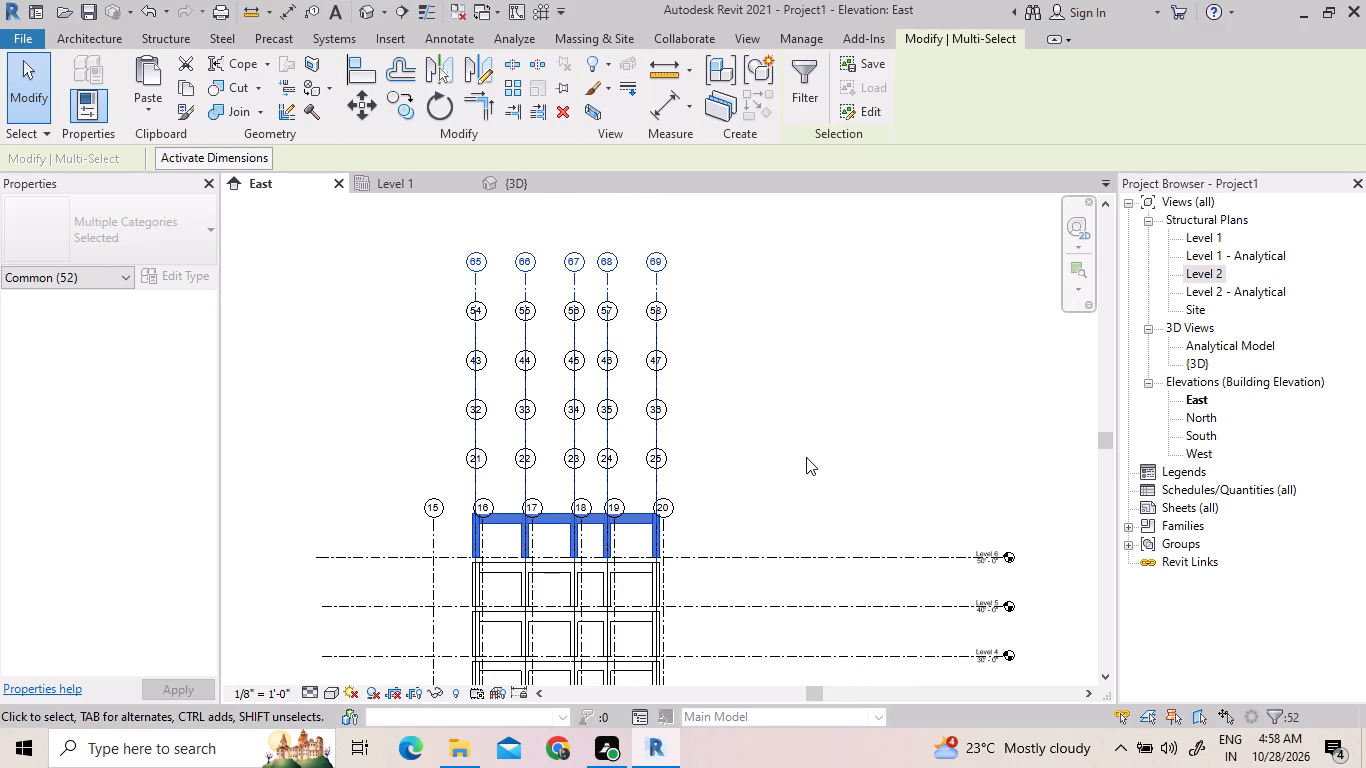
pyautogui.moveTo(806, 457); pyautogui.dragTo(402, 360)
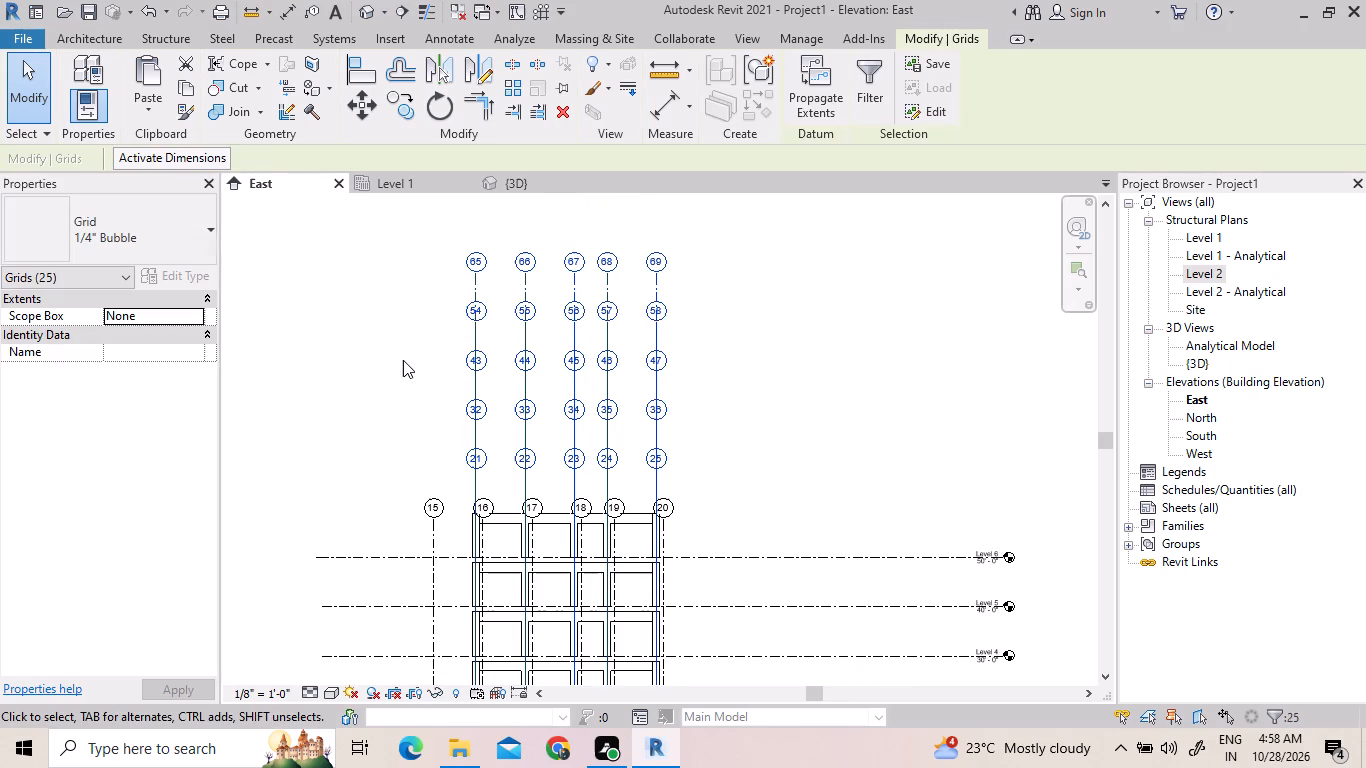
pyautogui.press('Delete')
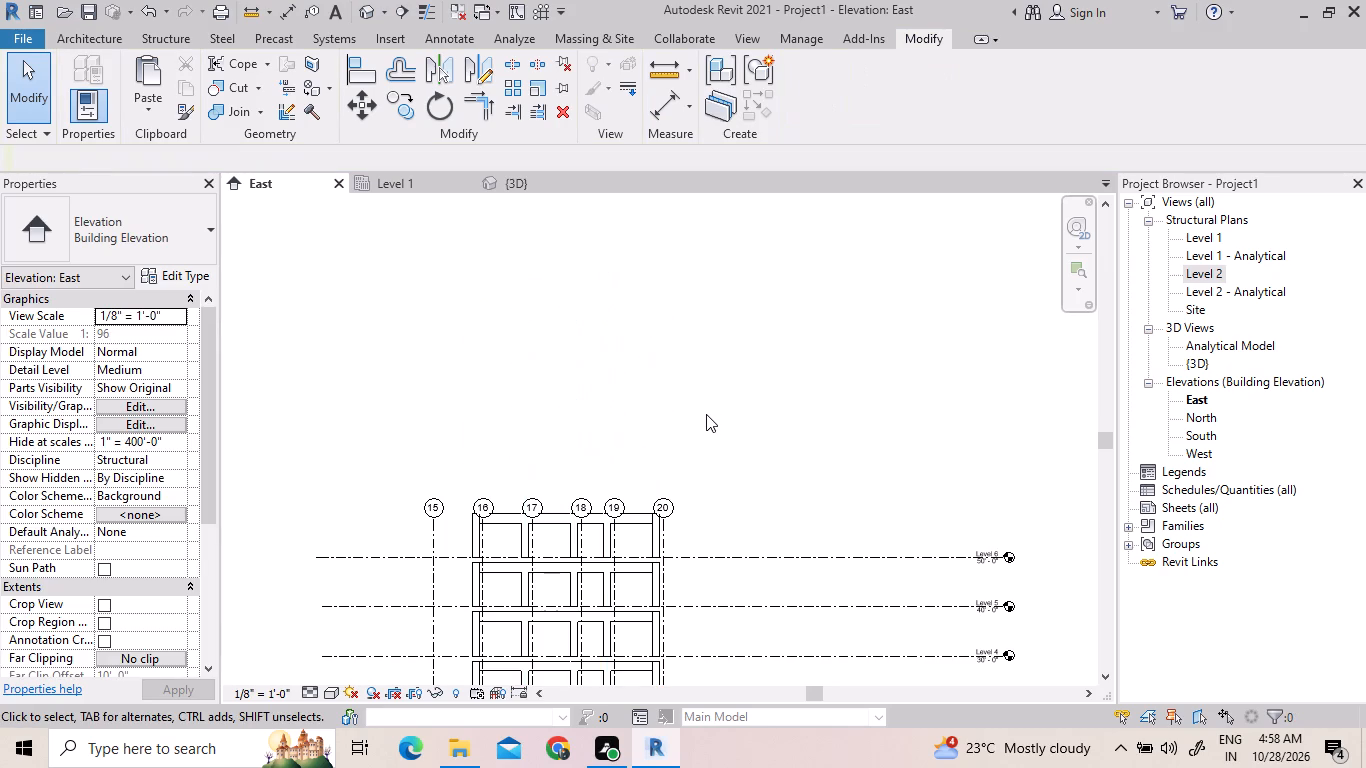
# Select the Level 1 frame bay at grid 15 and paste the clipboard contents aligned to Levels 2, 3, 4, 5 and 6.
pyautogui.scroll(-3, 714, 418)
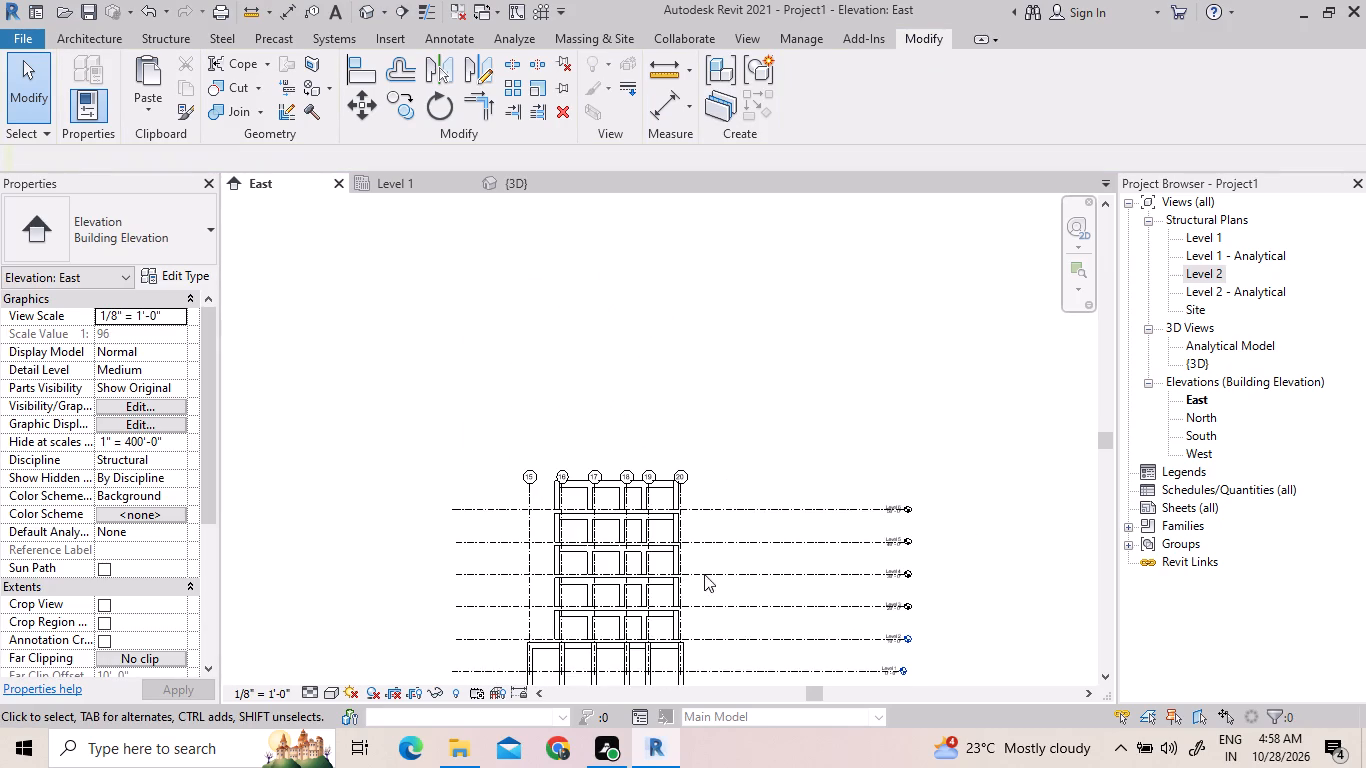
pyautogui.scroll(3, 580, 683)
pyautogui.moveTo(536, 646); pyautogui.dragTo(464, 405)
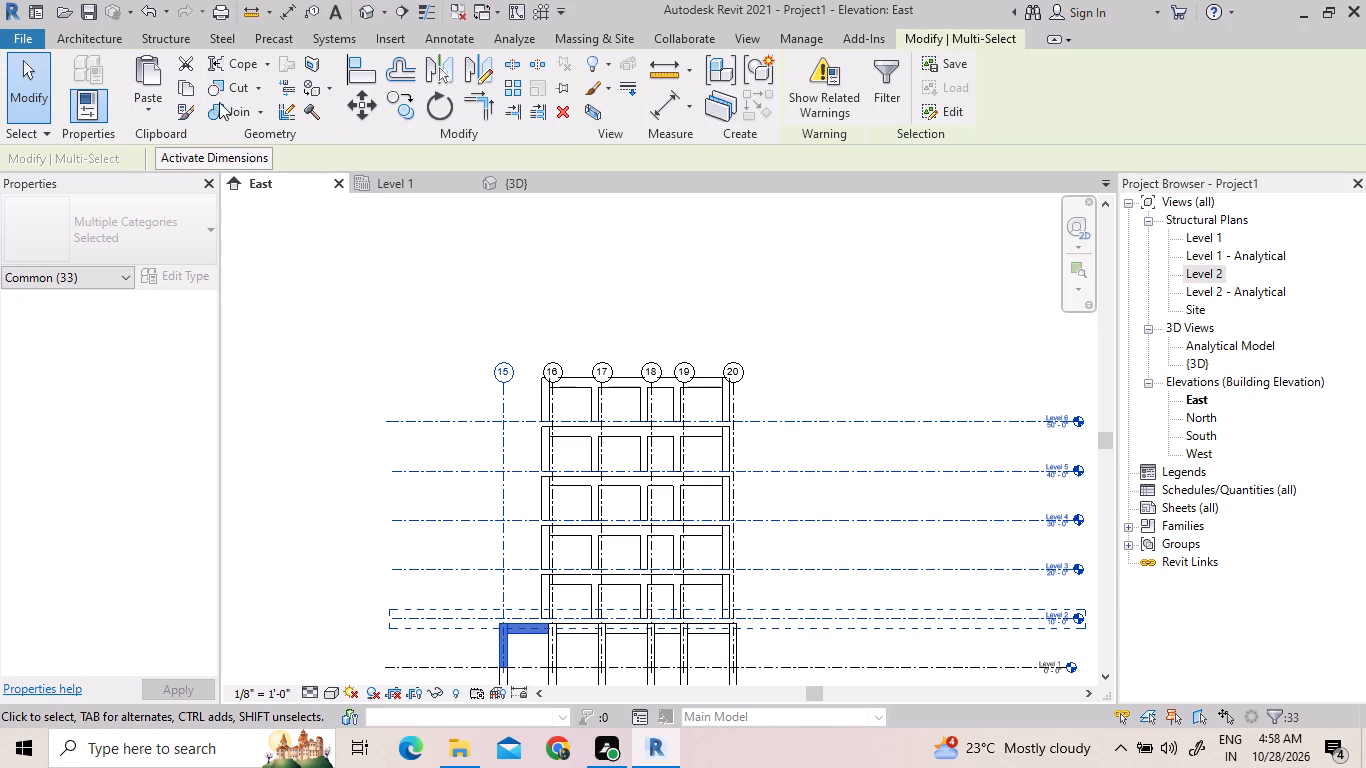
pyautogui.click(398, 111)
pyautogui.click(148, 109)
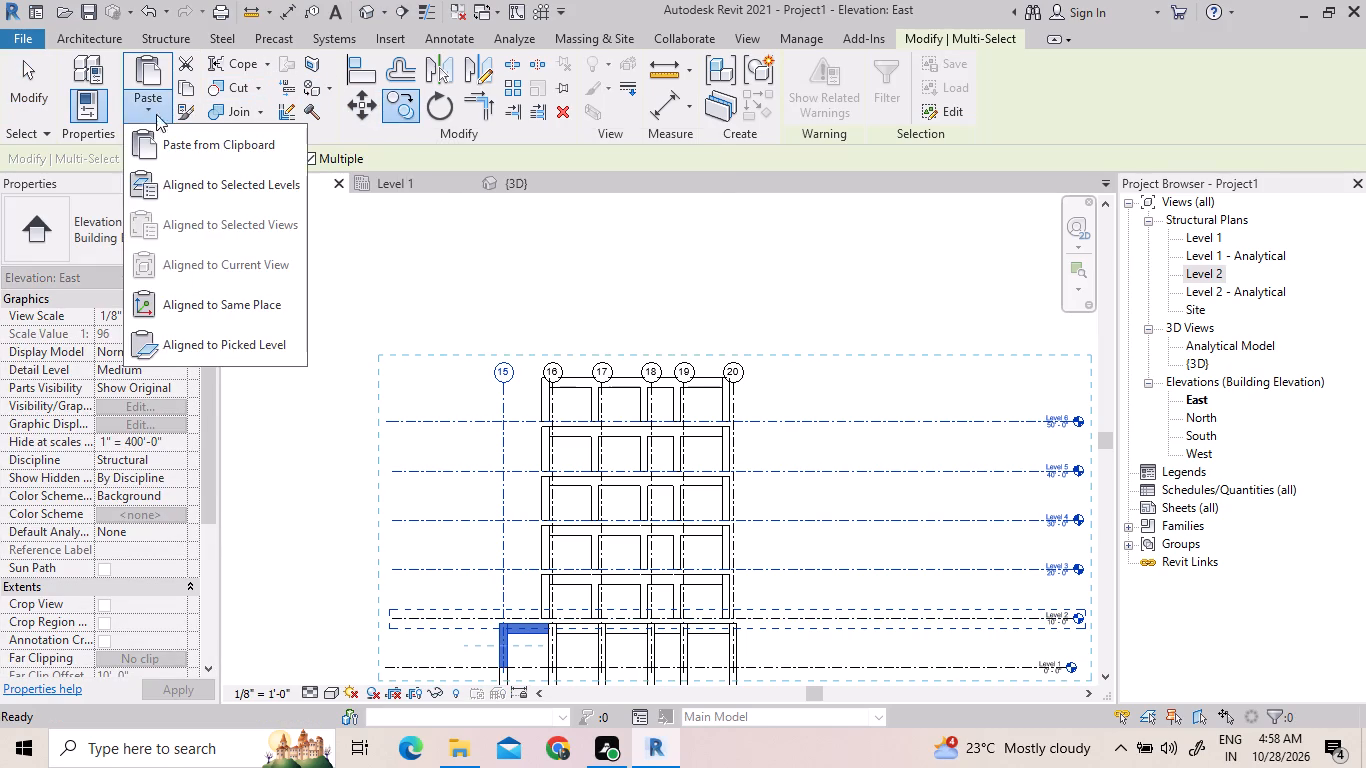
pyautogui.click(192, 180)
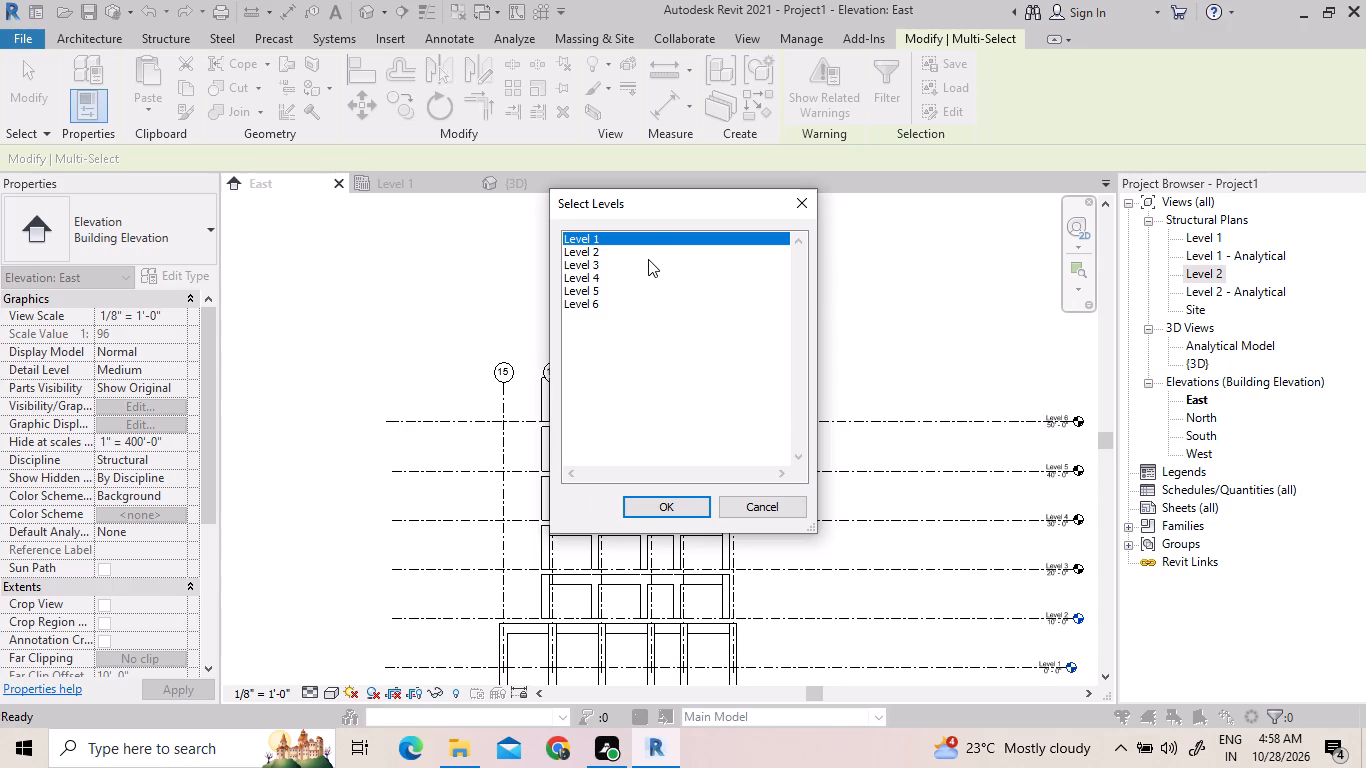
pyautogui.moveTo(649, 249); pyautogui.dragTo(641, 315)
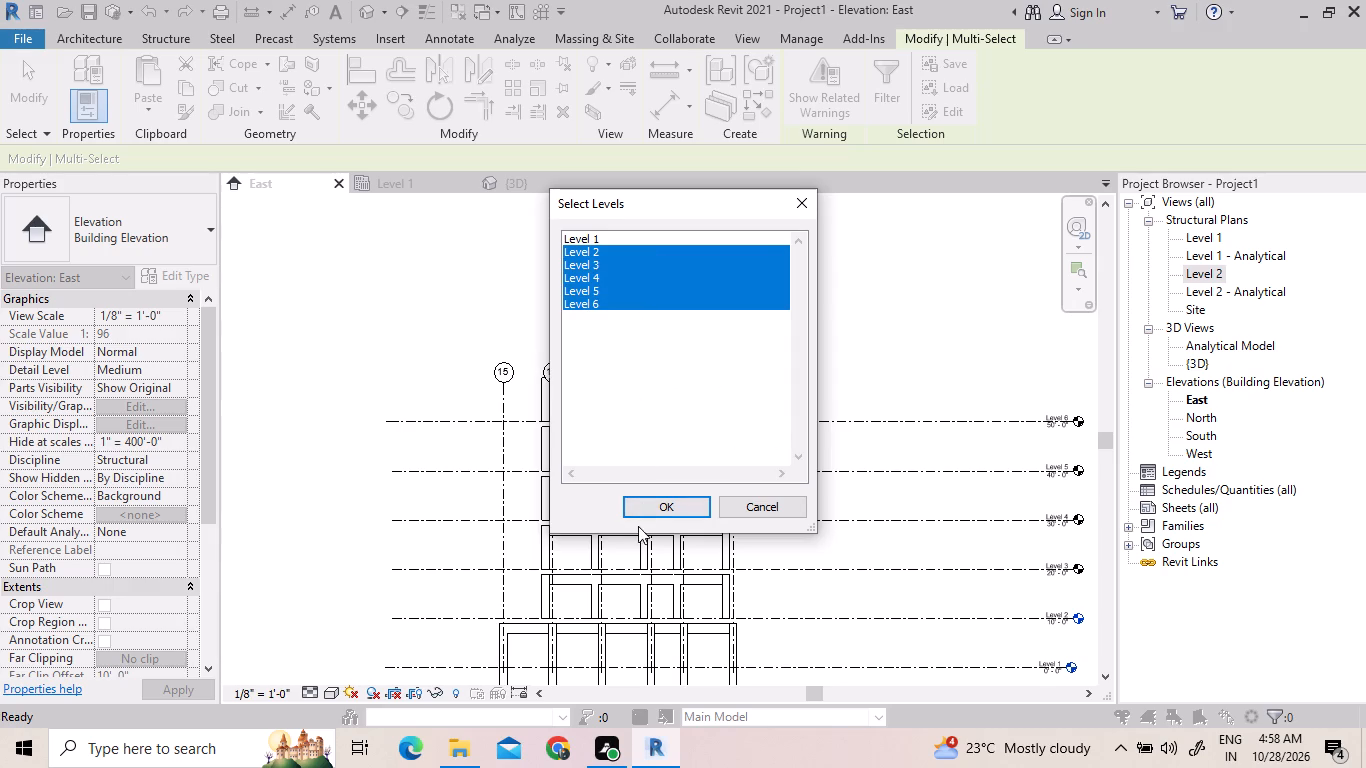
pyautogui.click(642, 503)
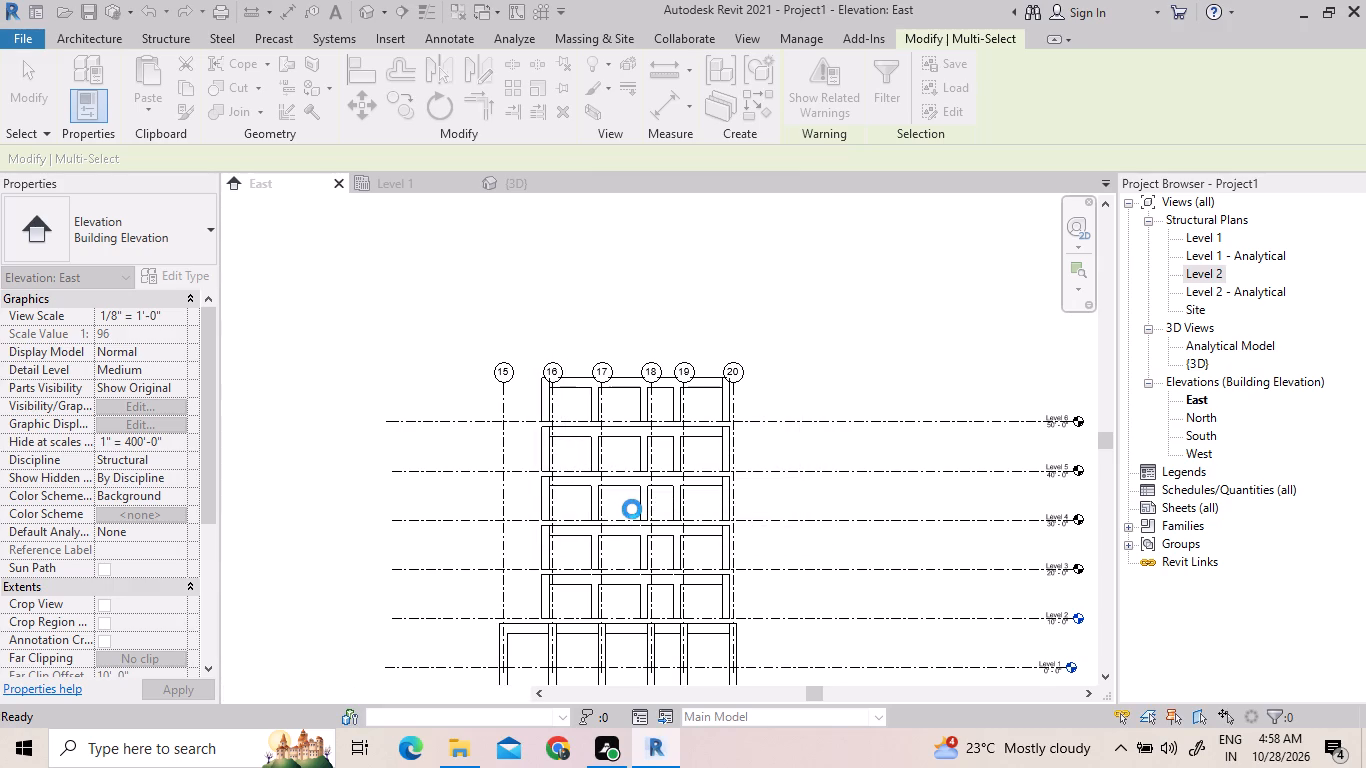
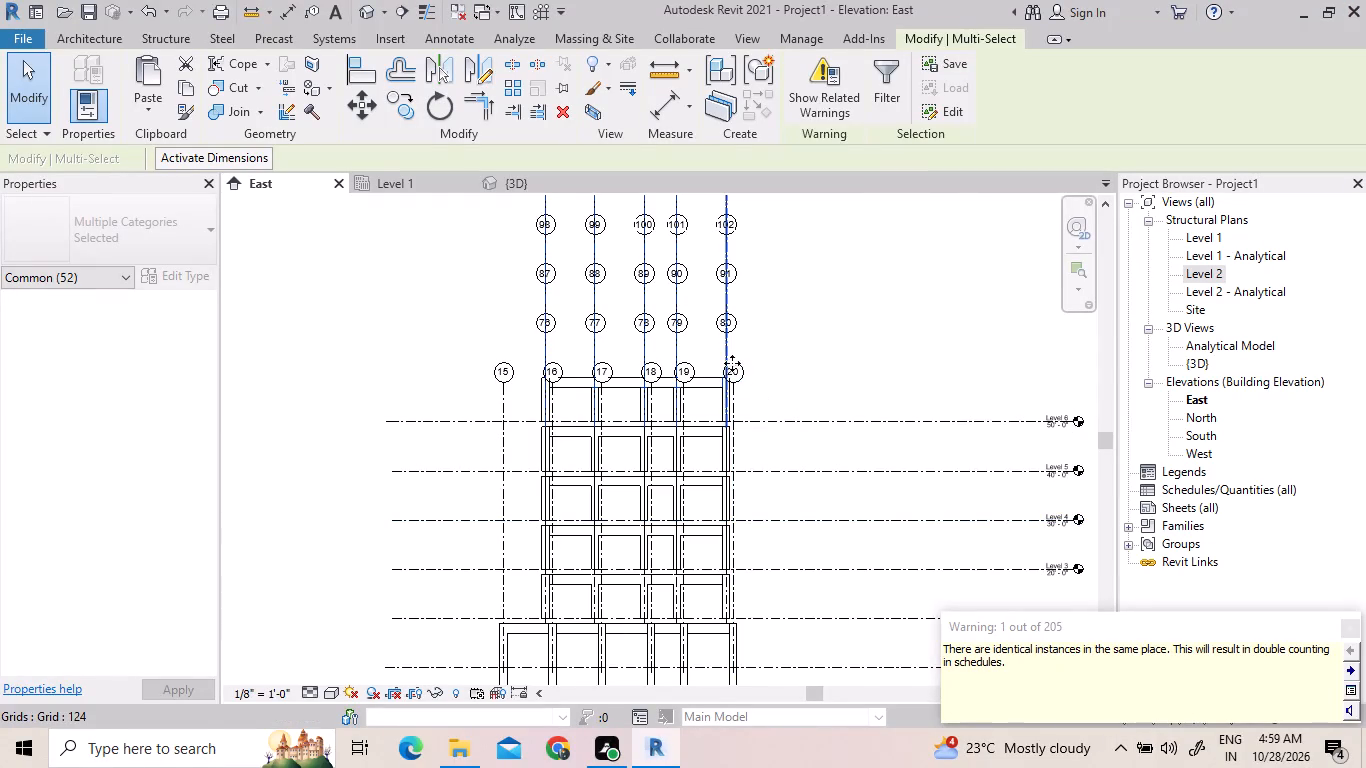
# Undo the recent frame pastes and grid deletions back to the single Level 1 frame with grids 1 to 6.
pyautogui.scroll(-4, 871, 281)
pyautogui.scroll(1, 871, 283)
pyautogui.scroll(-1, 872, 284)
pyautogui.moveTo(874, 334); pyautogui.dragTo(704, 528, button='middle')
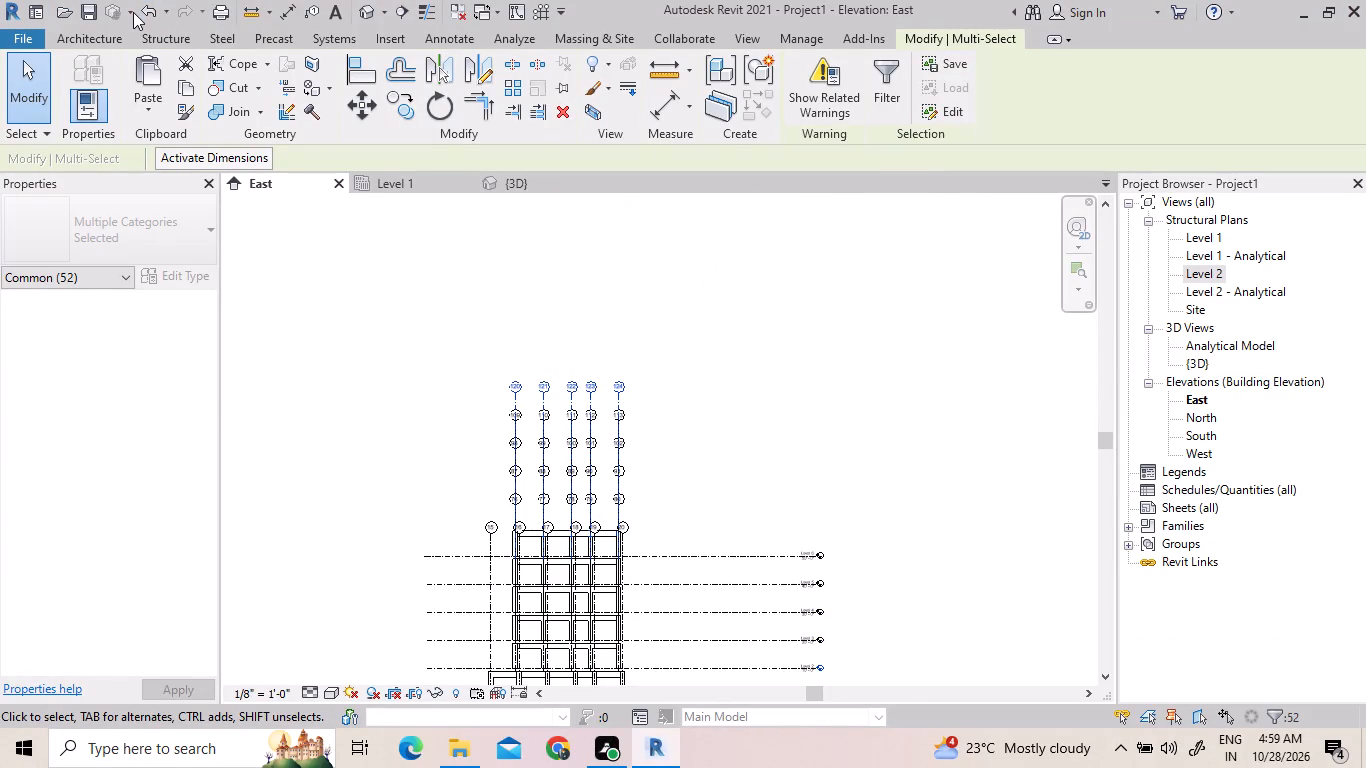
pyautogui.click(142, 12)
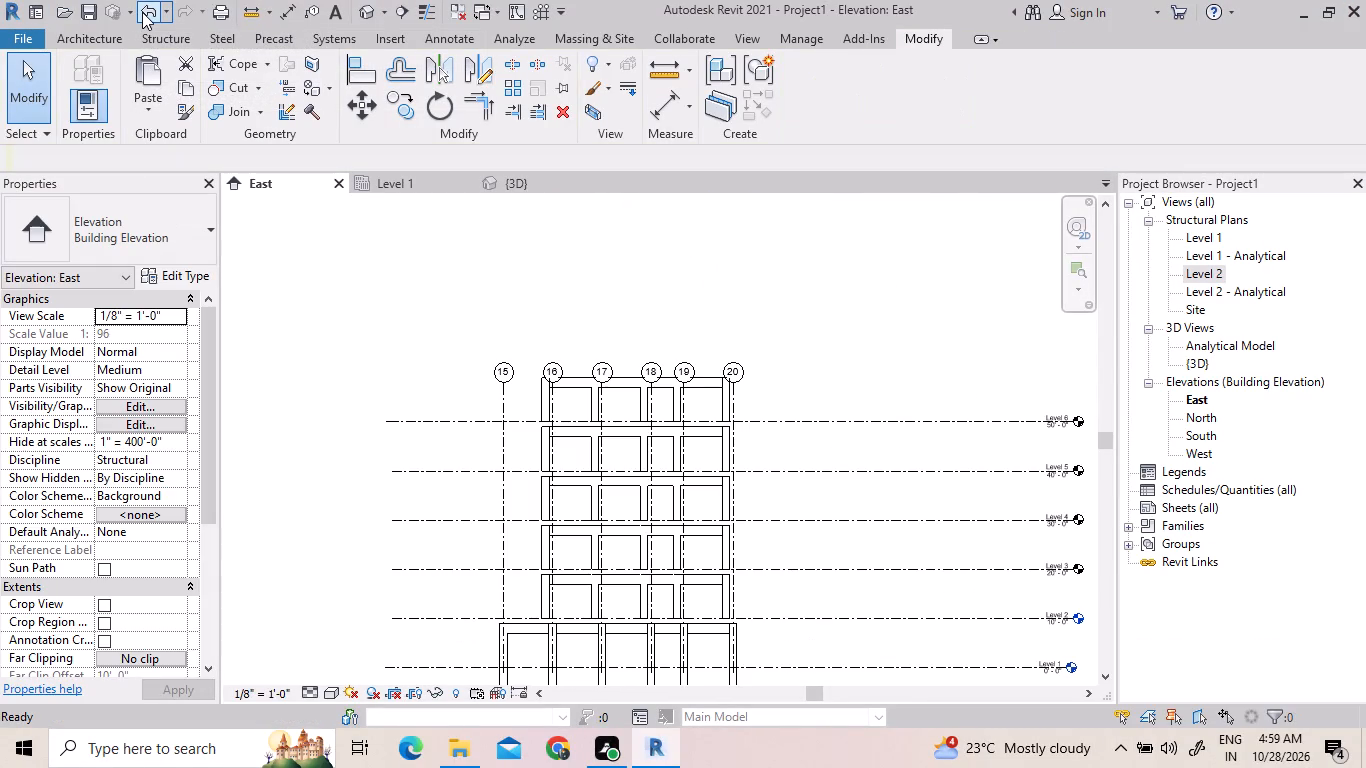
pyautogui.click(142, 12)
pyautogui.click(142, 12)
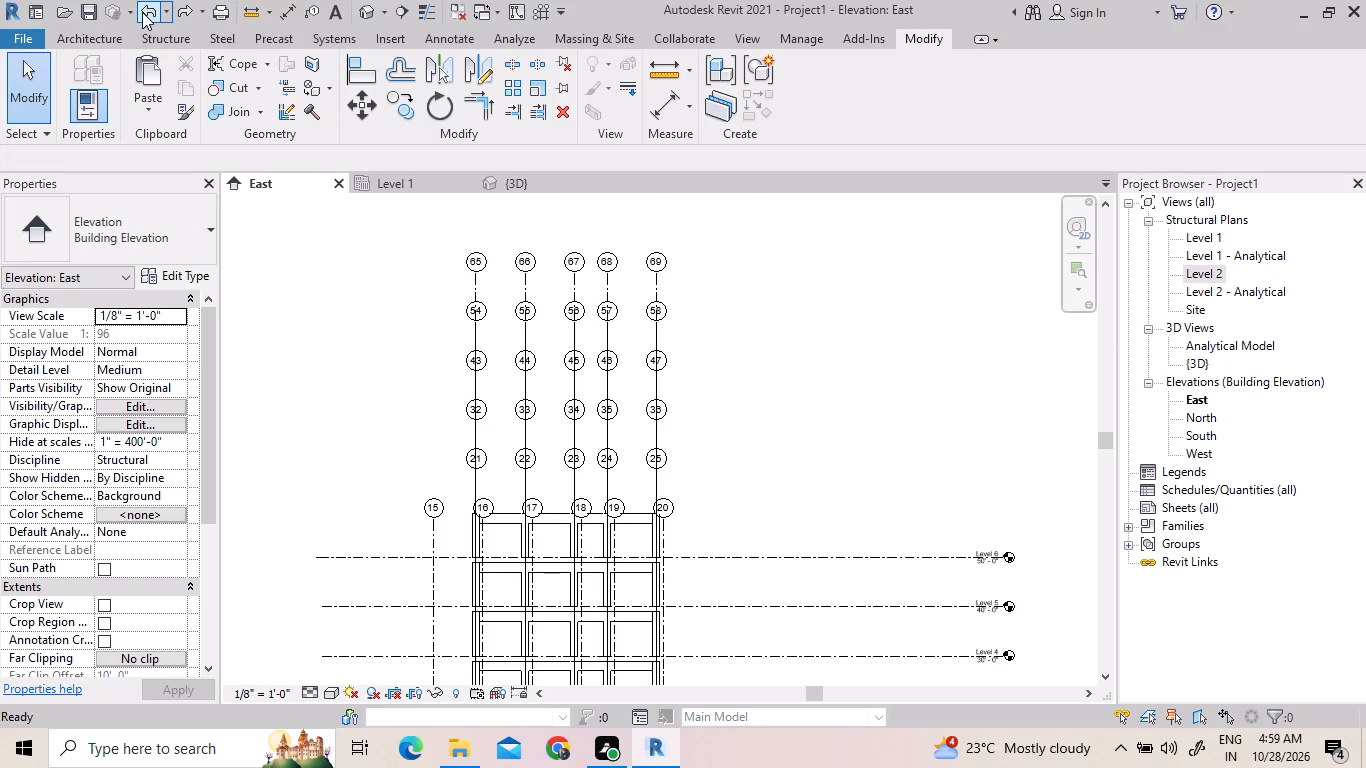
pyautogui.moveTo(590, 420); pyautogui.dragTo(569, 514, button='middle')
pyautogui.scroll(-1, 591, 420)
pyautogui.scroll(1, 569, 514)
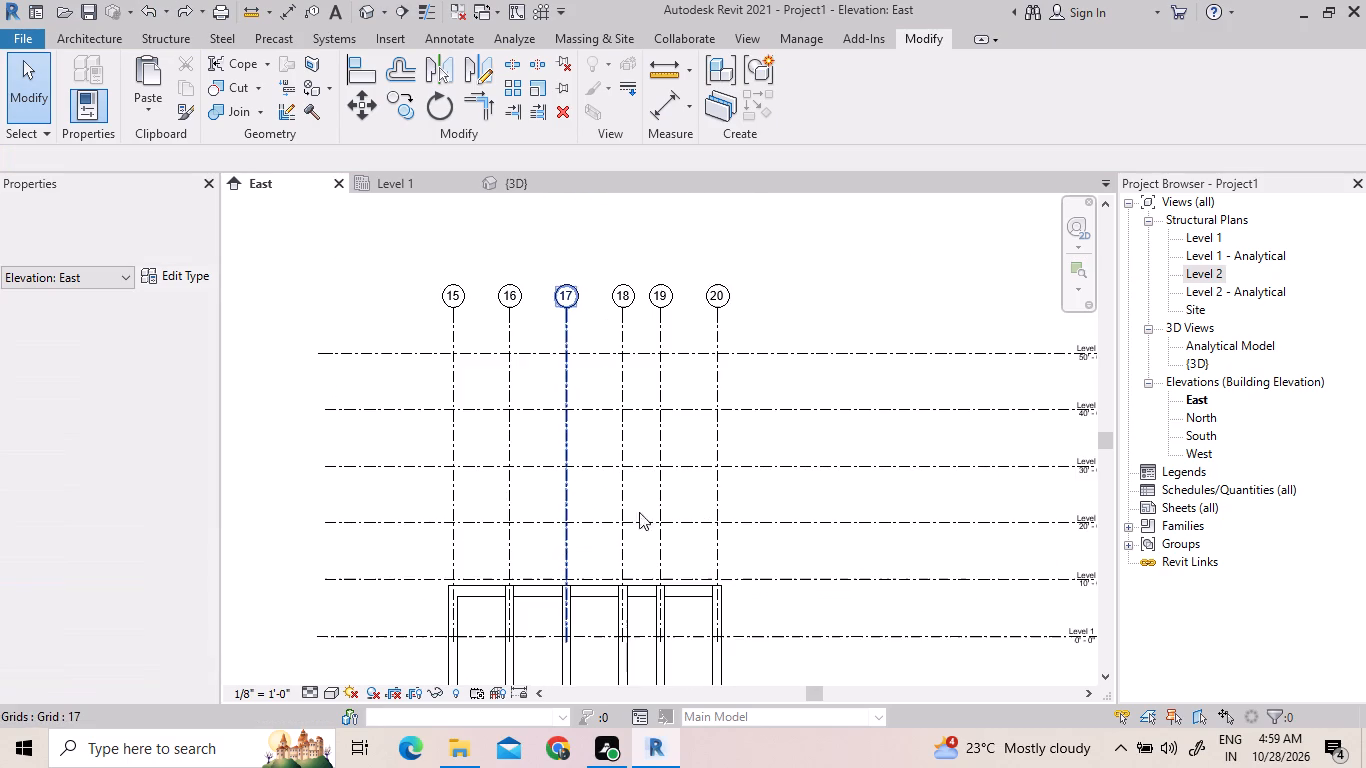
pyautogui.click(154, 7)
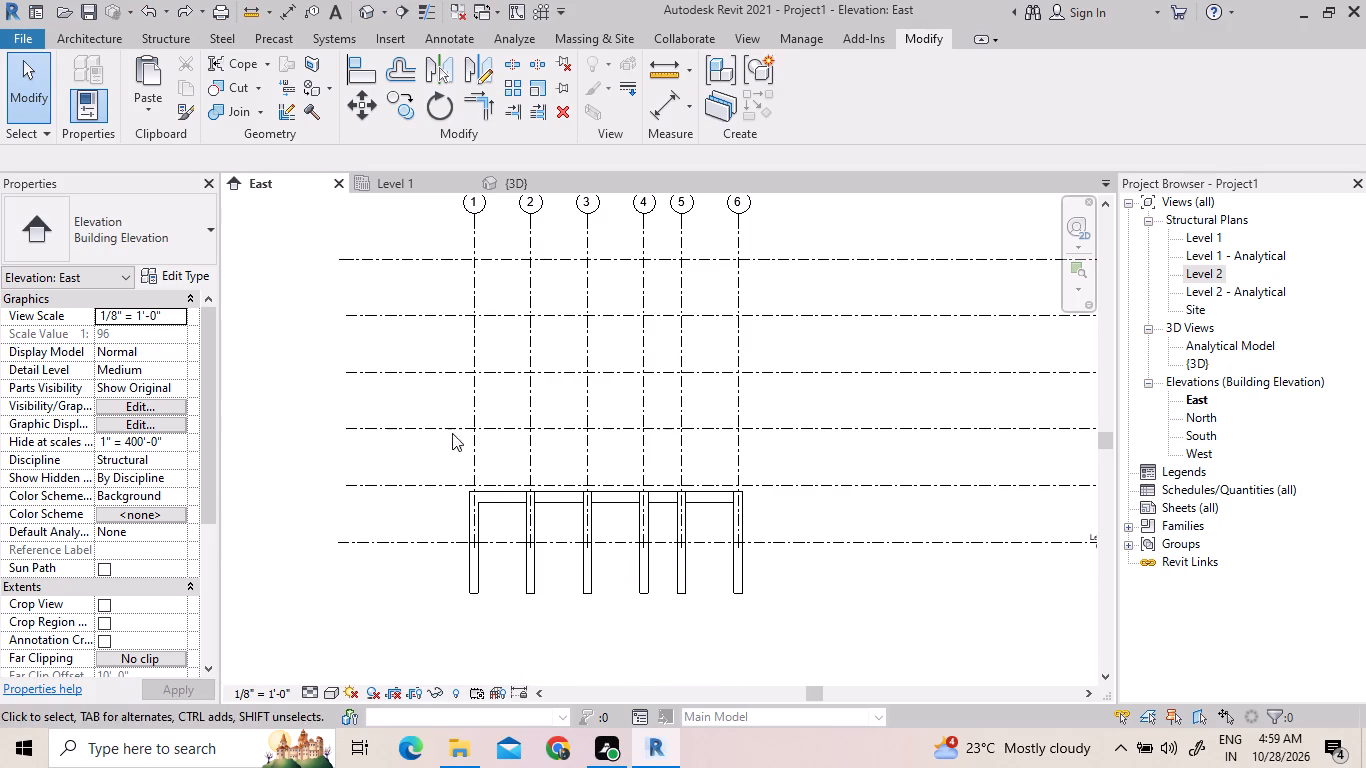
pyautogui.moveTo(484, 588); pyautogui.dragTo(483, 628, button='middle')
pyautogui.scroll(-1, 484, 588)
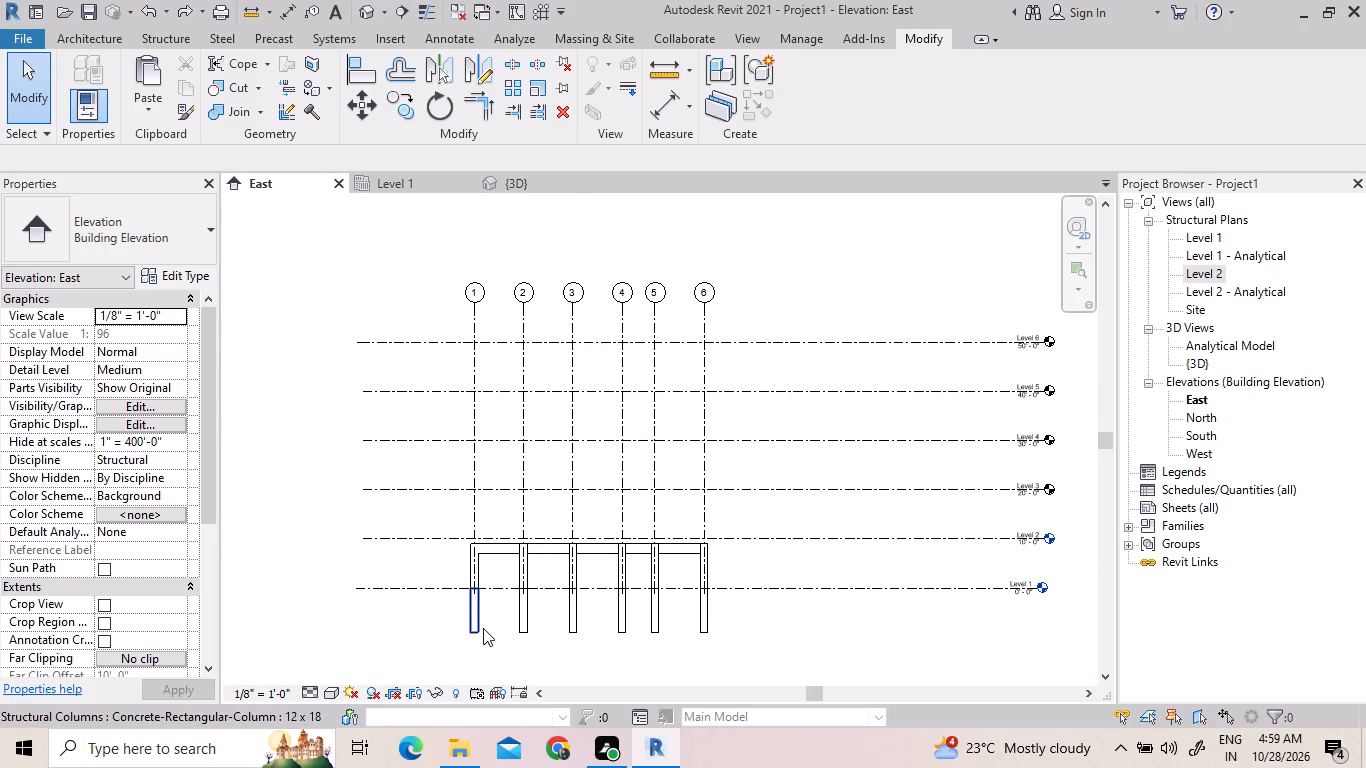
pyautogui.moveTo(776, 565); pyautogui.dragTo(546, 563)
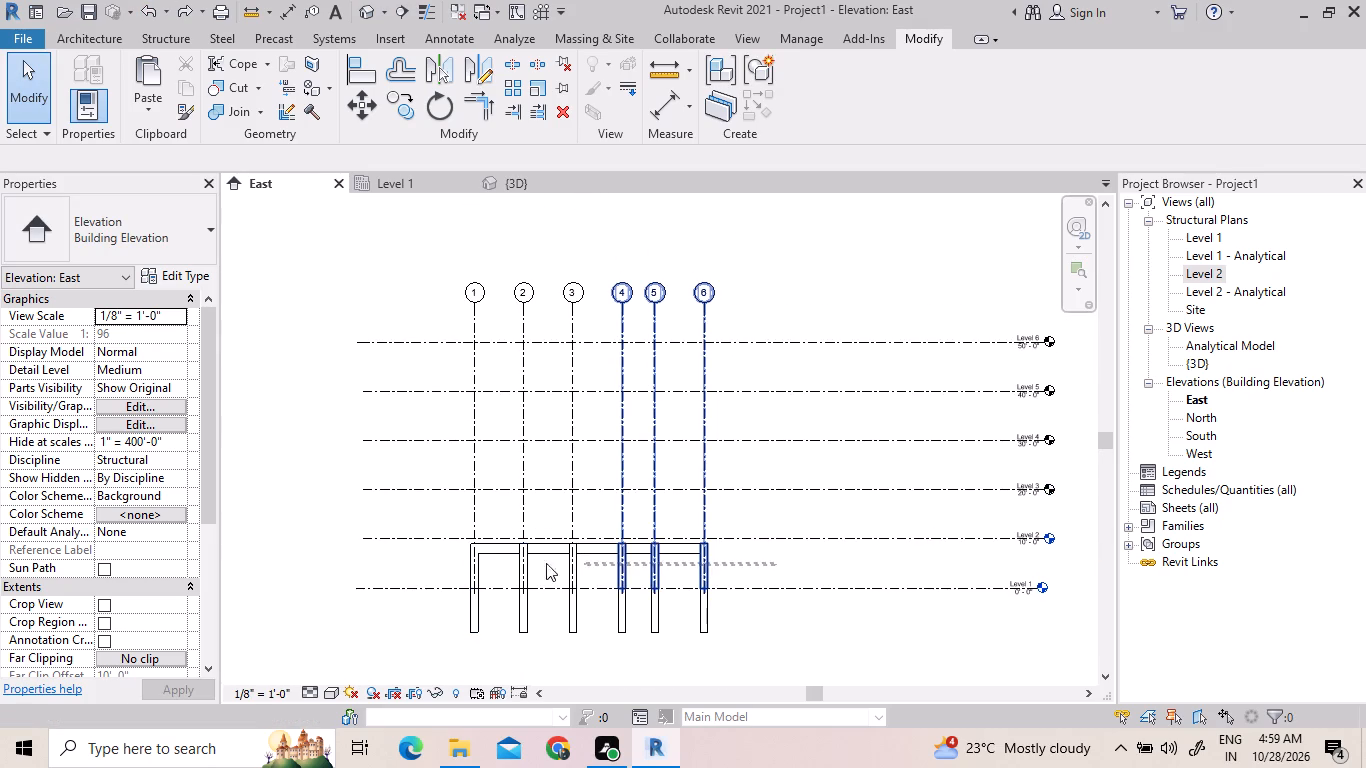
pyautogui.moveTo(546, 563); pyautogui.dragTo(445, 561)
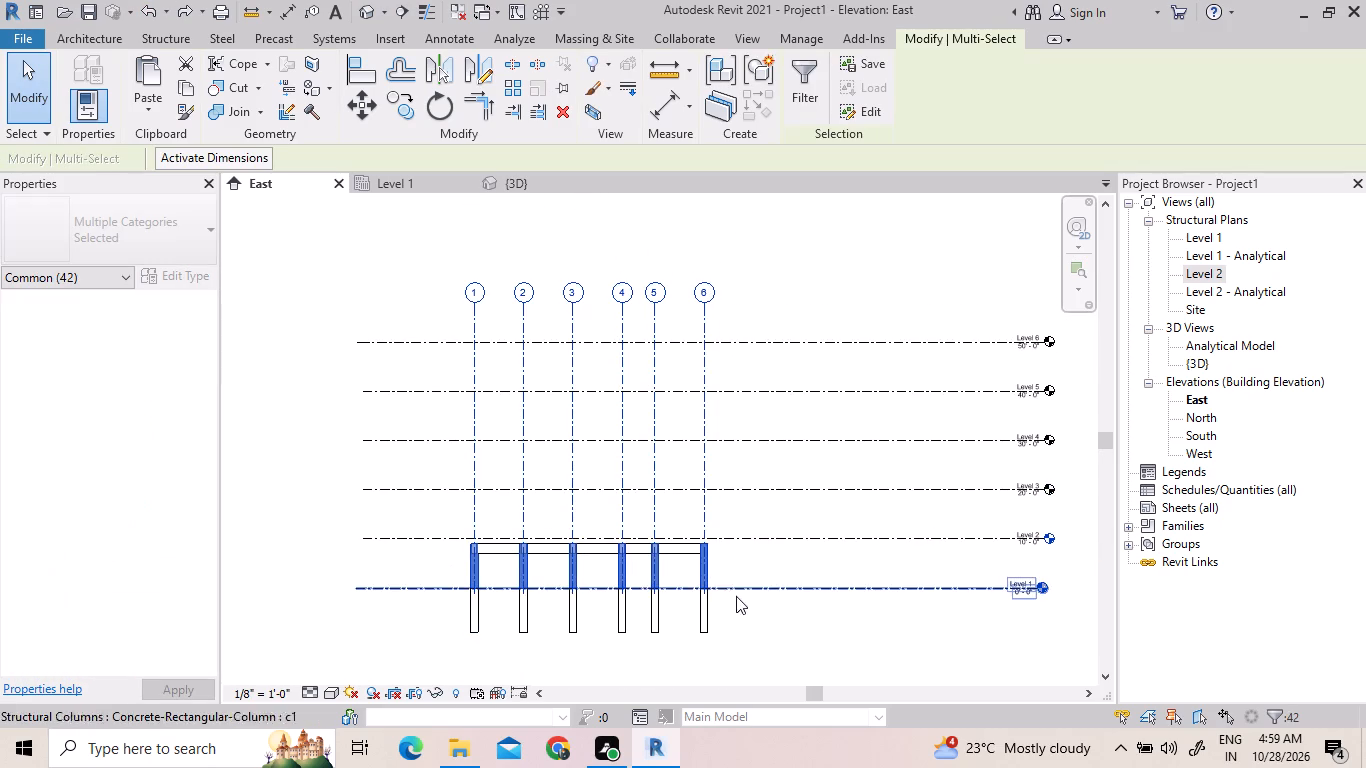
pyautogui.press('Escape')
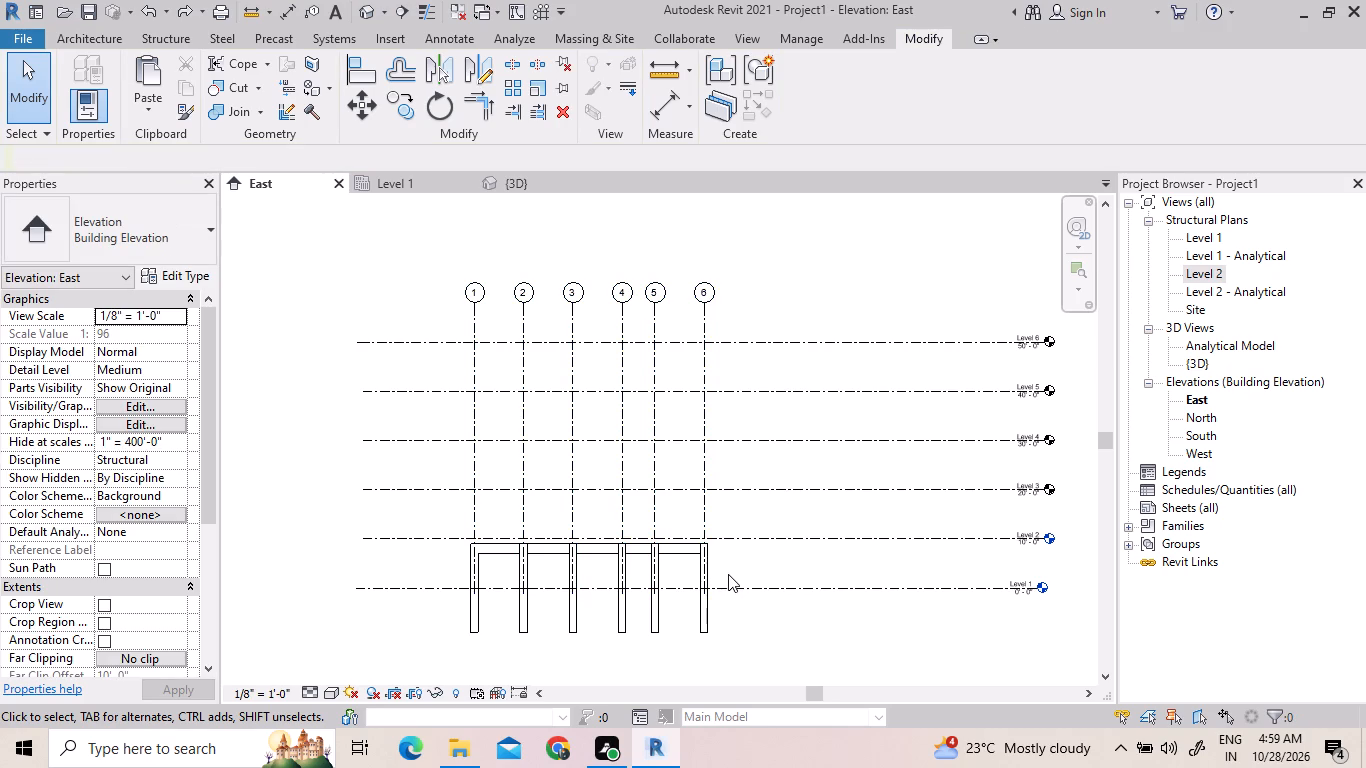
# Select the frame above Level 1 and paste the clipboard's frame aligned to Levels 1, 2, 3, 4, 5 and 6.
pyautogui.moveTo(728, 574); pyautogui.dragTo(443, 544)
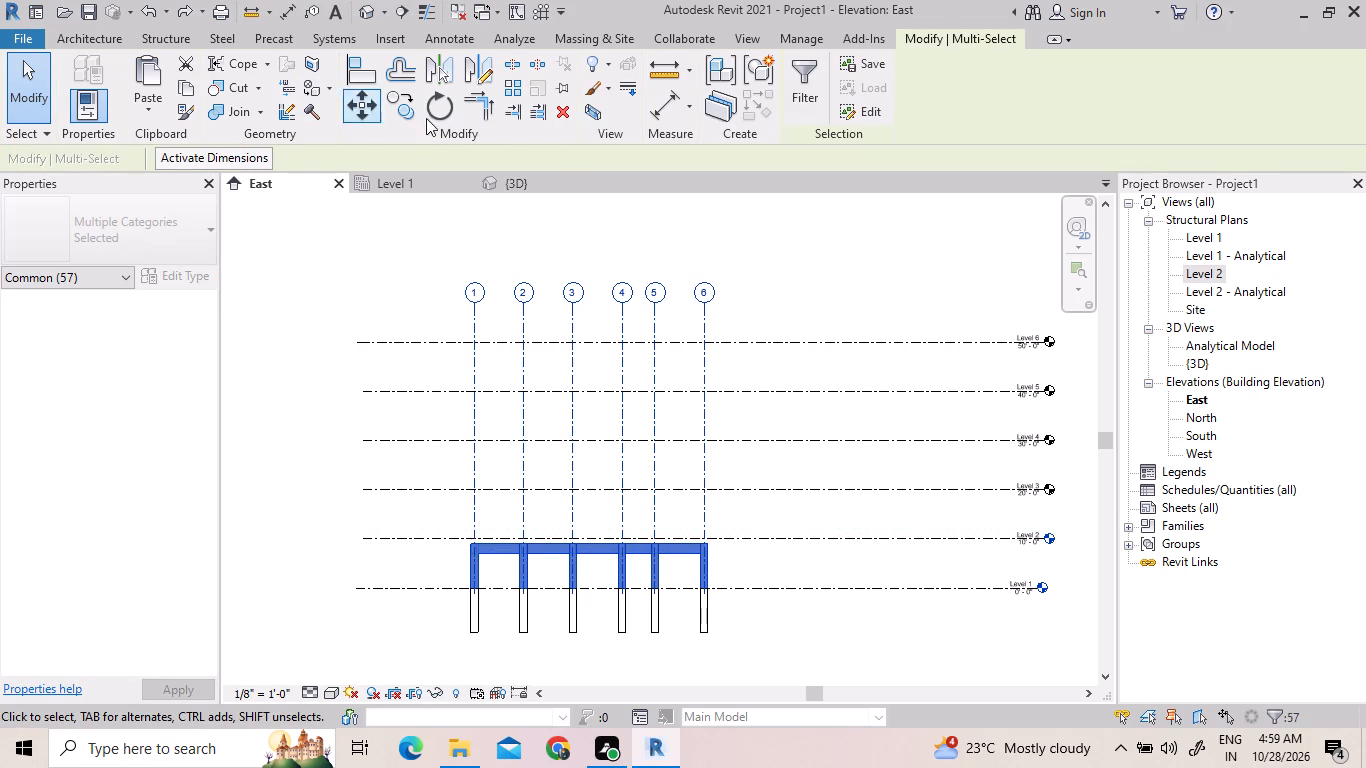
pyautogui.click(397, 113)
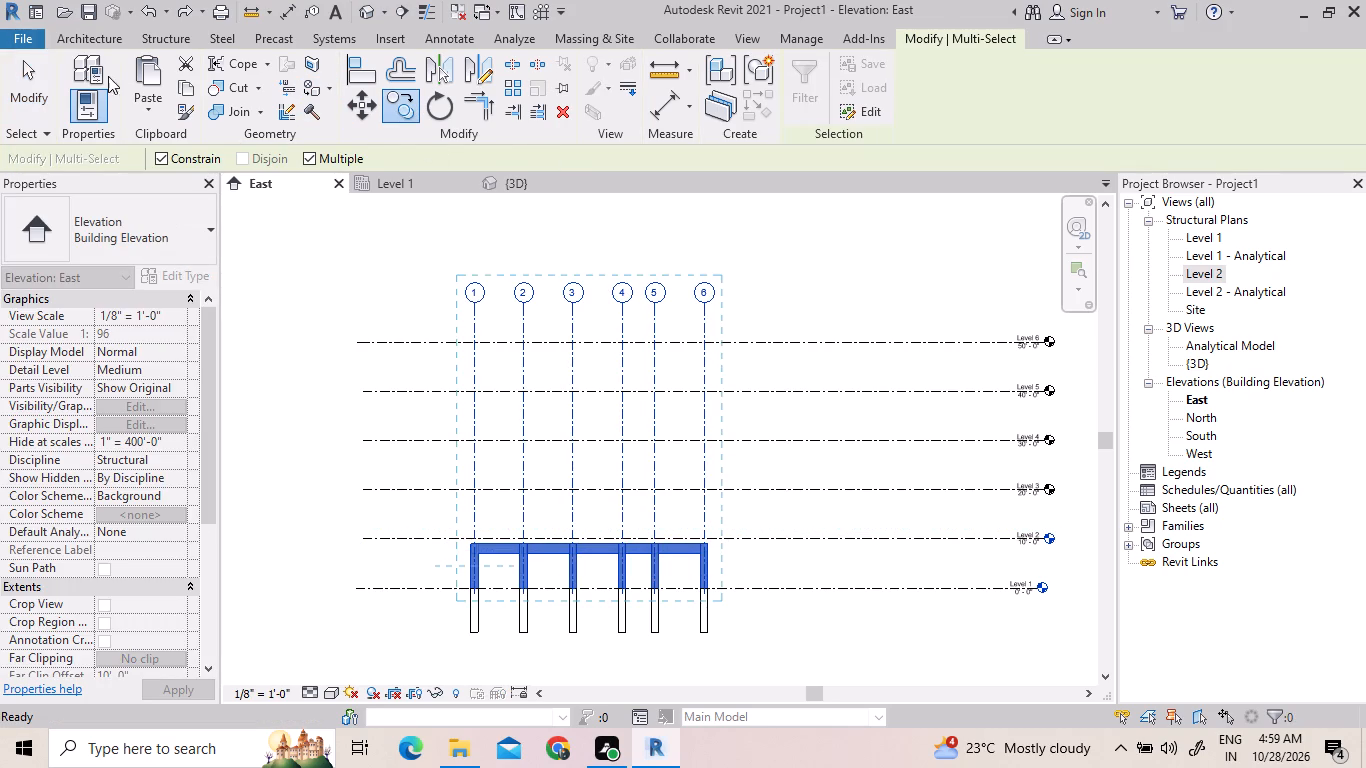
pyautogui.click(147, 107)
pyautogui.click(180, 202)
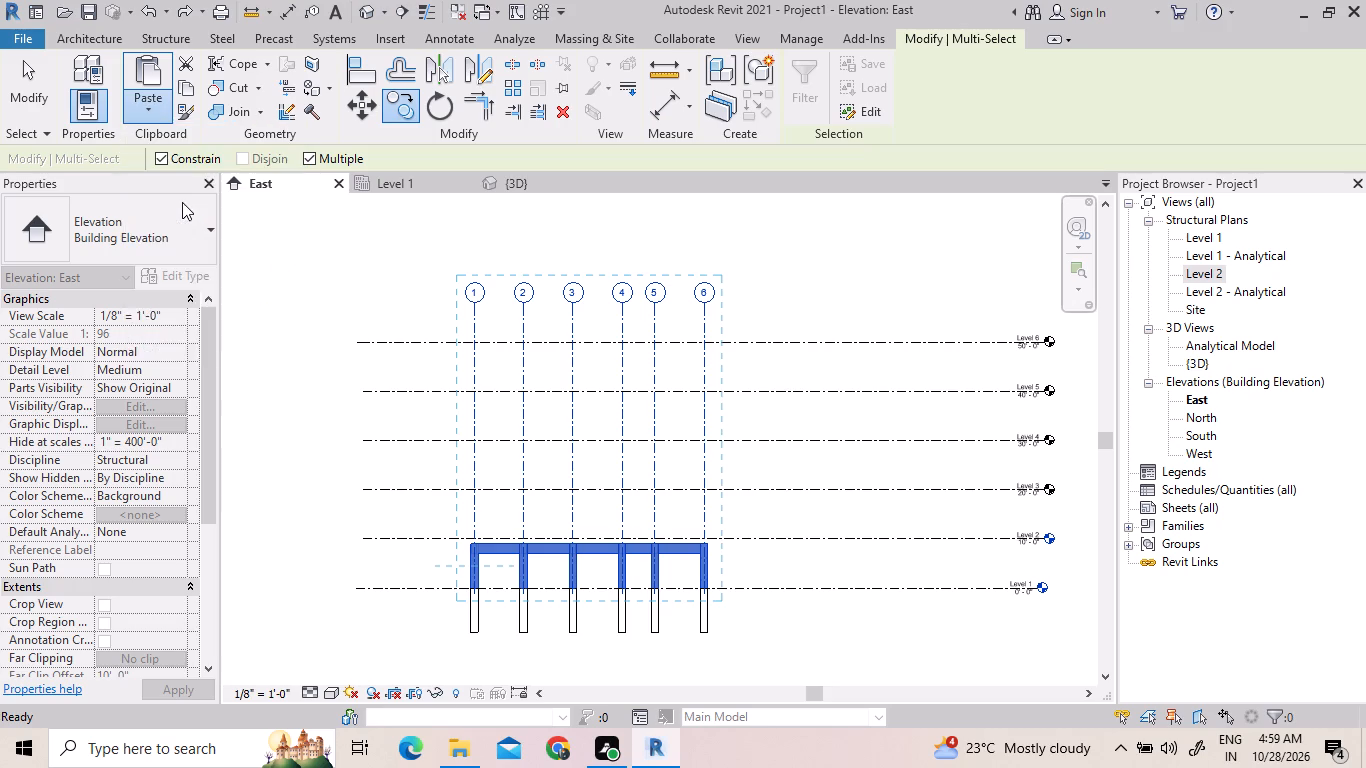
pyautogui.moveTo(619, 243); pyautogui.dragTo(595, 321)
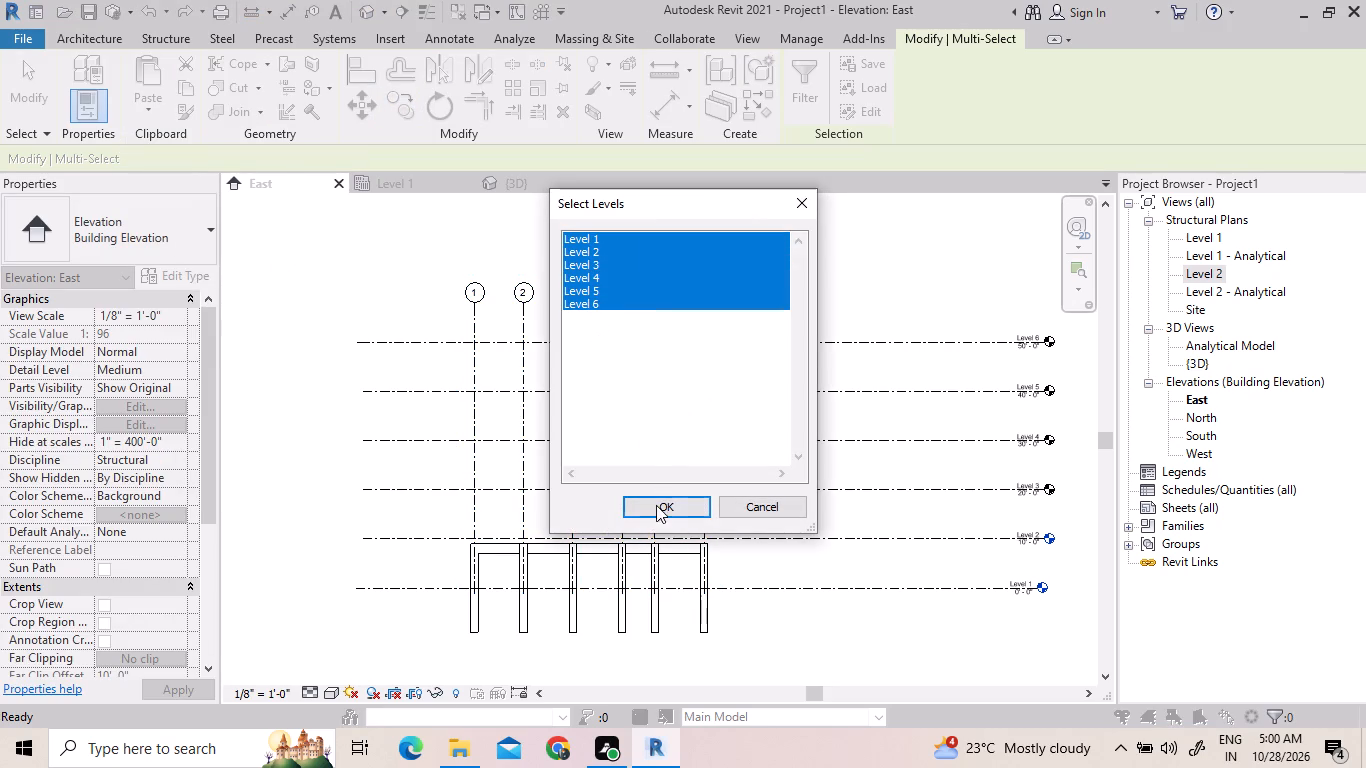
pyautogui.click(654, 511)
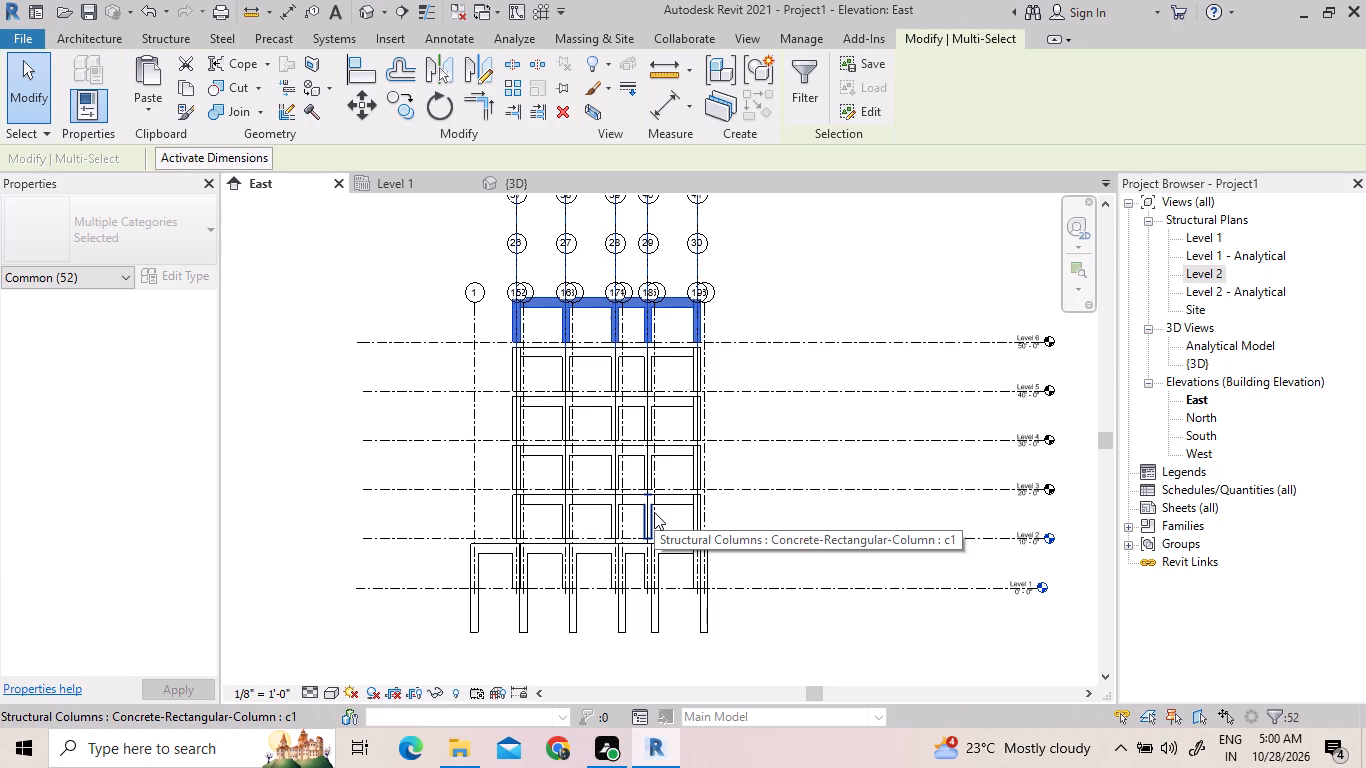
# Delete the five rows of duplicate grids, 26–30 up to 70–74, stacked above the frame in the East elevation.
pyautogui.scroll(-1, 937, 340)
pyautogui.moveTo(911, 306); pyautogui.dragTo(901, 335, button='middle')
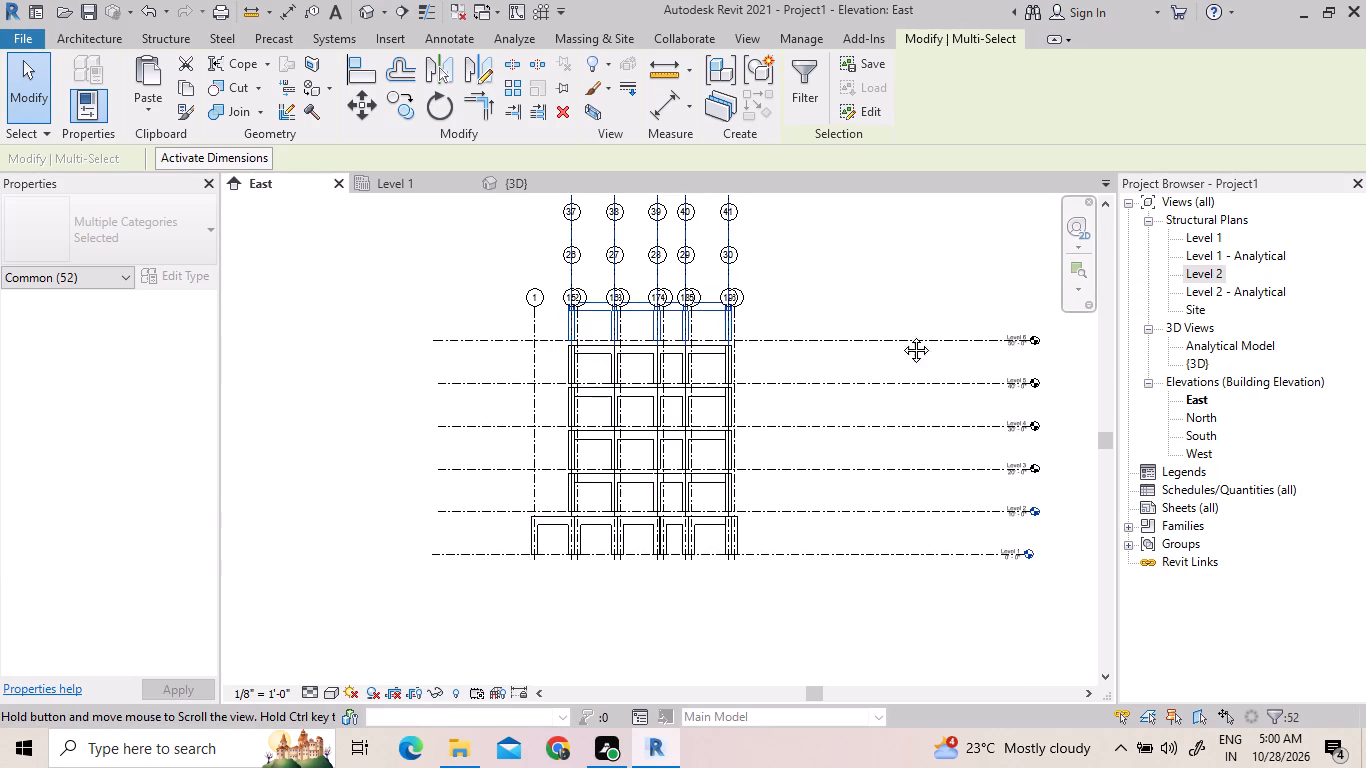
pyautogui.moveTo(901, 335); pyautogui.dragTo(838, 561, button='middle')
pyautogui.moveTo(789, 517); pyautogui.dragTo(565, 463)
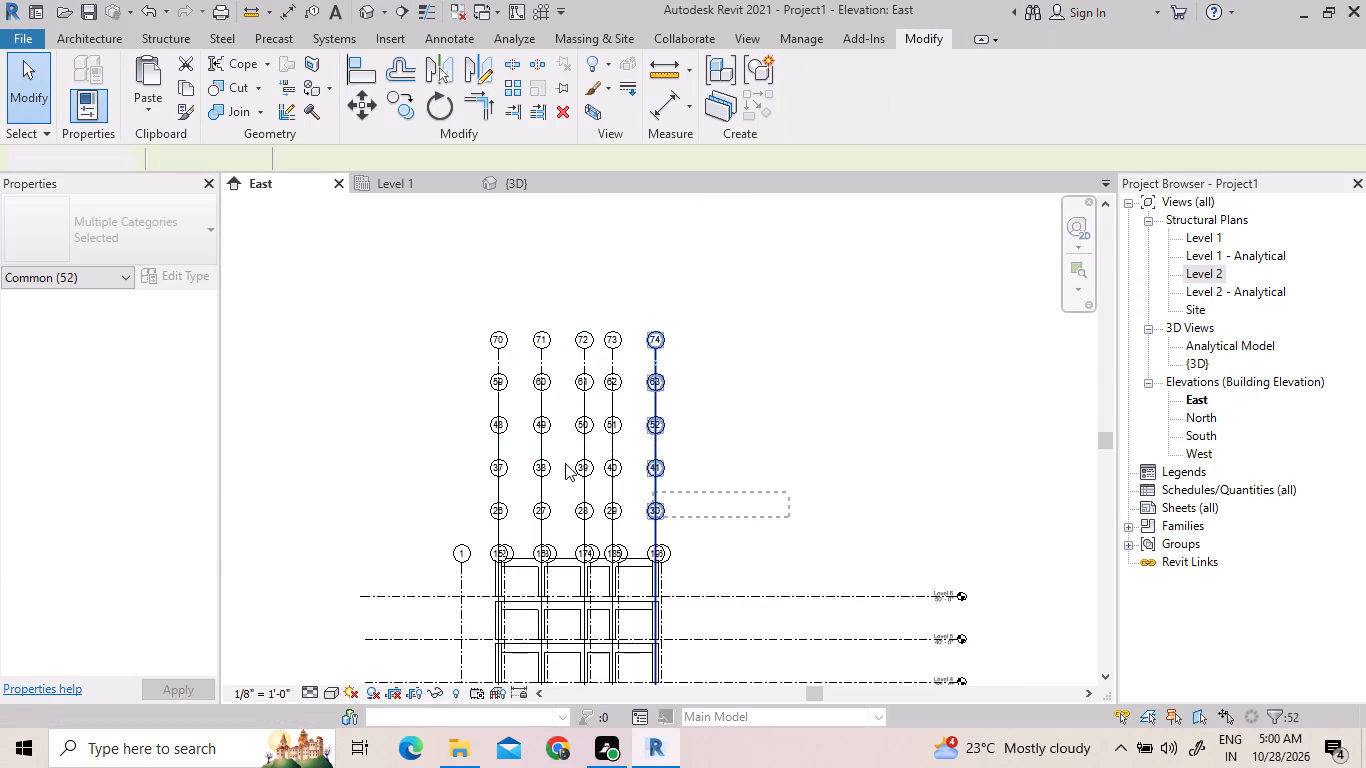
pyautogui.moveTo(565, 463); pyautogui.dragTo(420, 374)
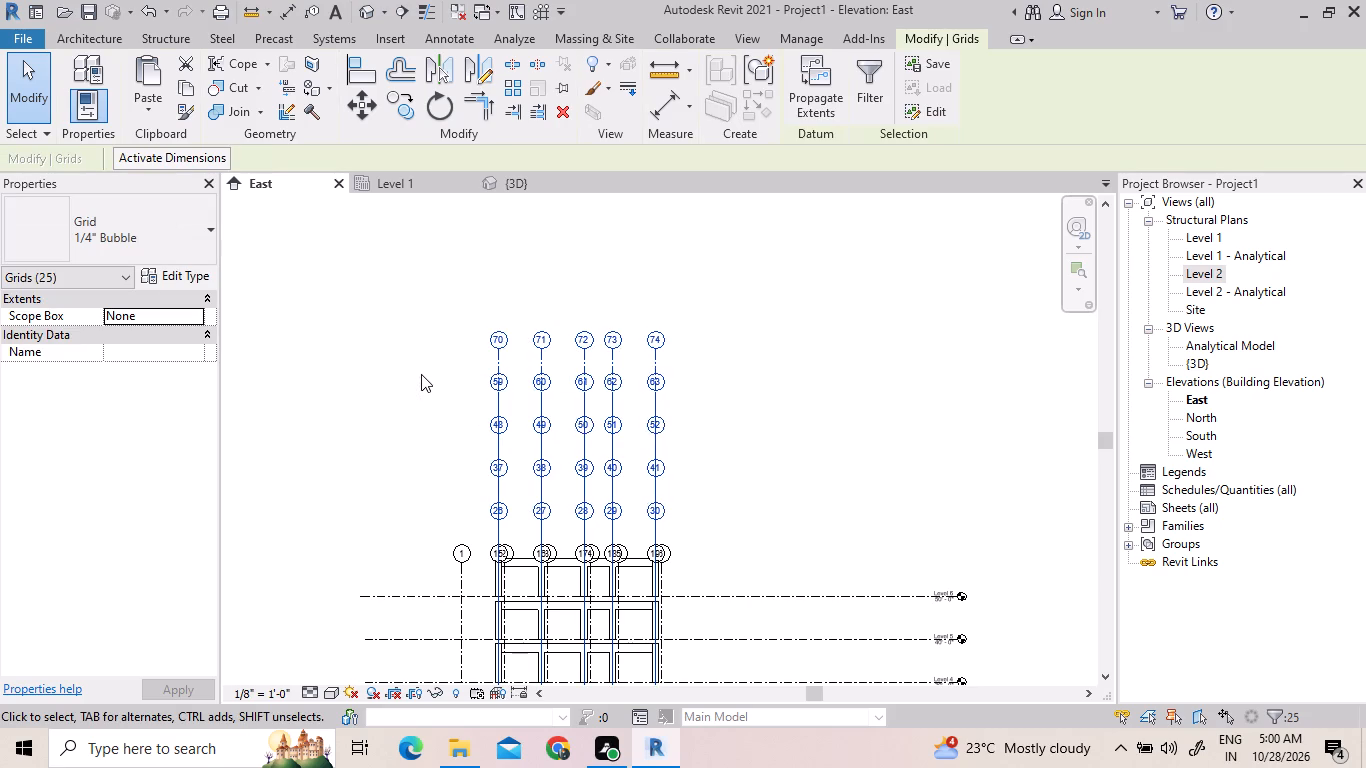
pyautogui.press('Delete')
pyautogui.press('Delete')
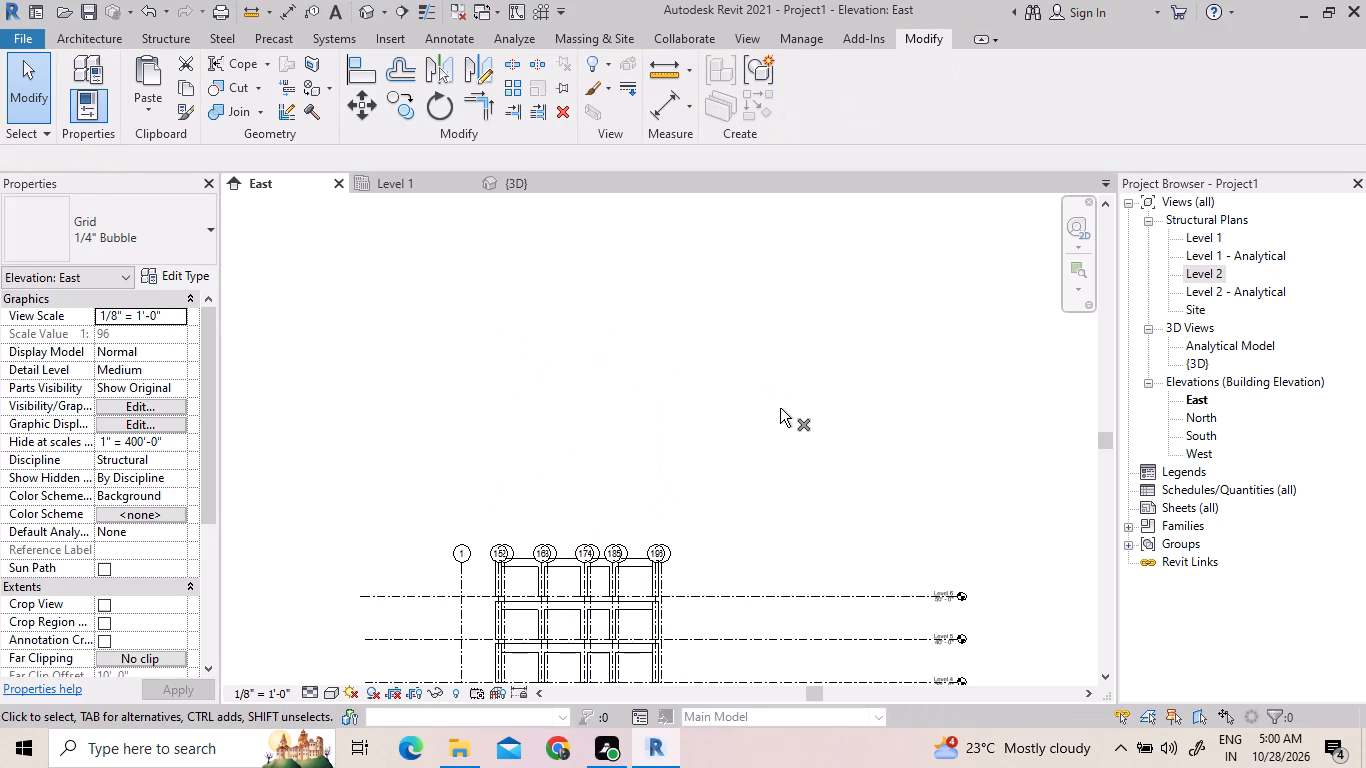
# Examine the pasted storeys in the East elevation and the 3D view, checking their alignment with the Level 1 frame.
pyautogui.scroll(-3, 783, 404)
pyautogui.scroll(4, 691, 648)
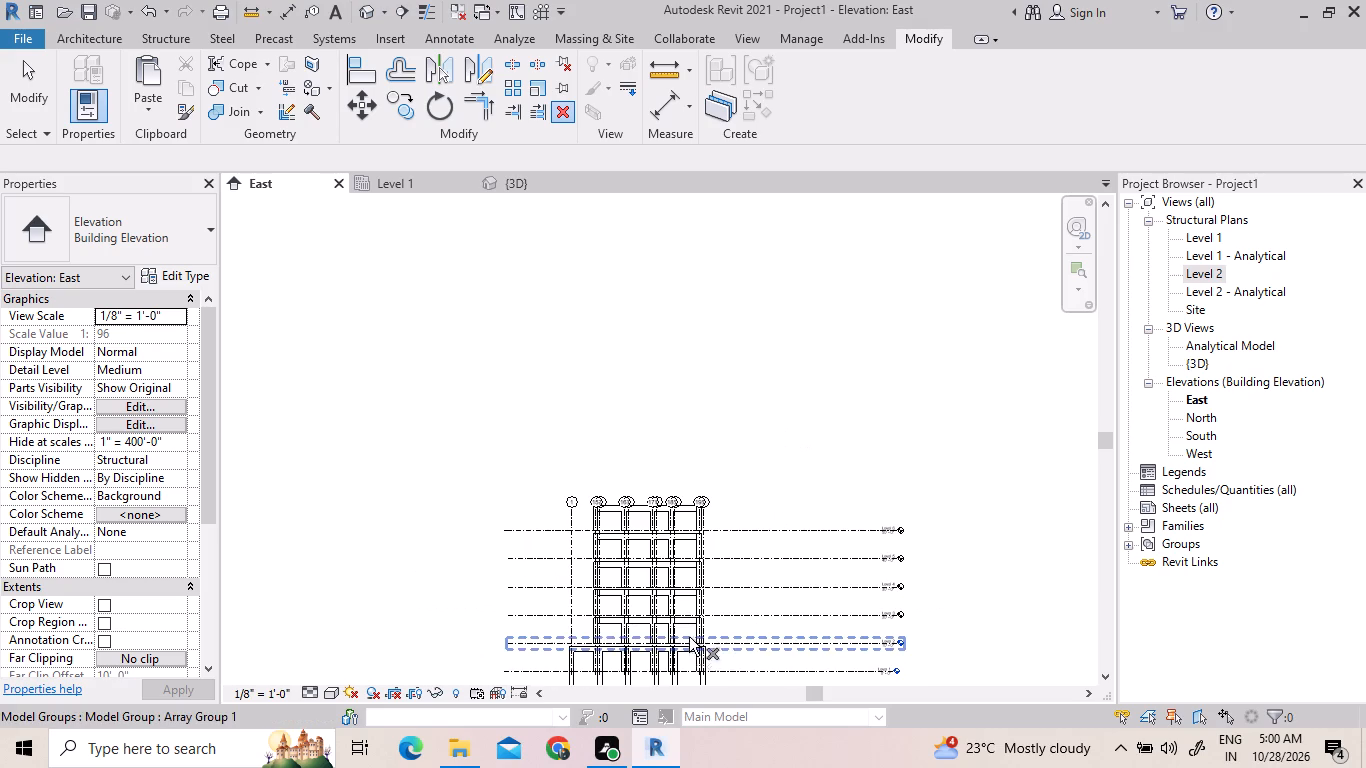
pyautogui.scroll(5, 452, 588)
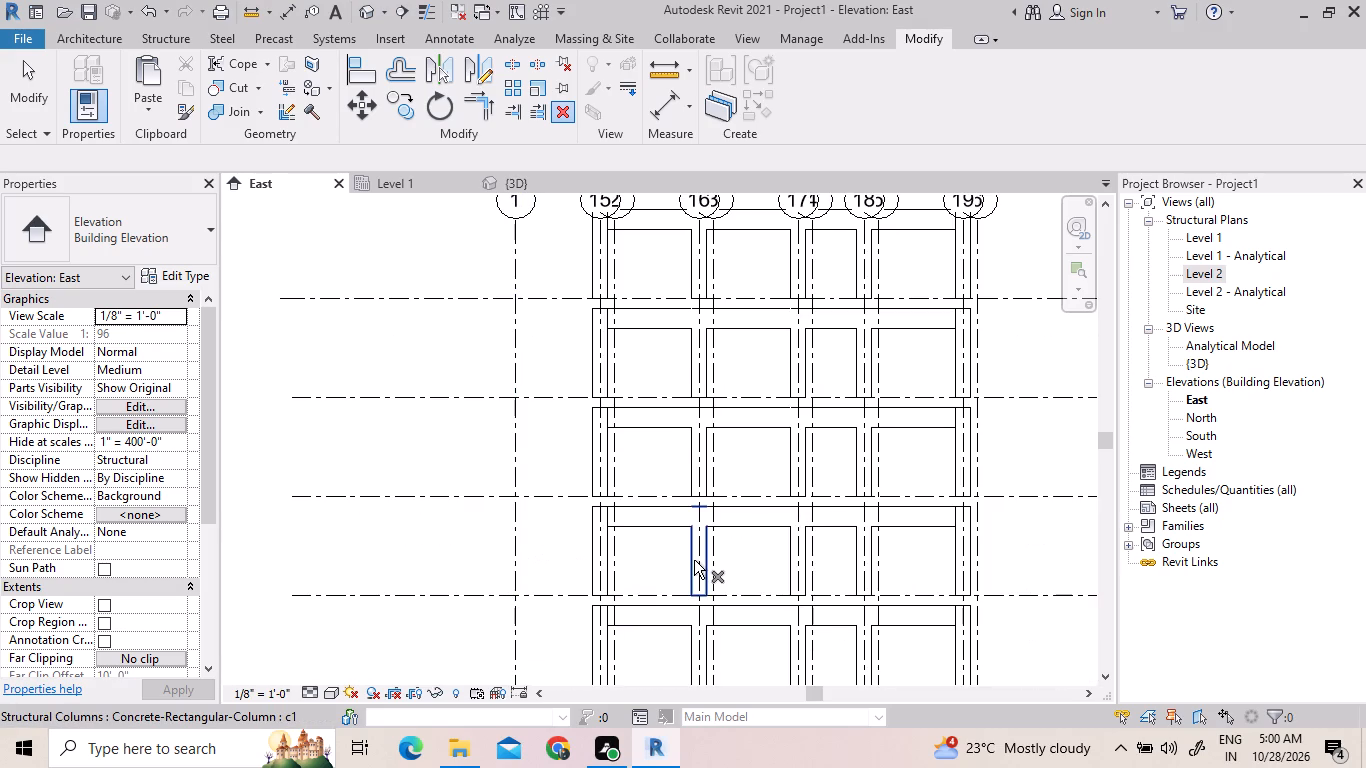
pyautogui.scroll(-3, 684, 558)
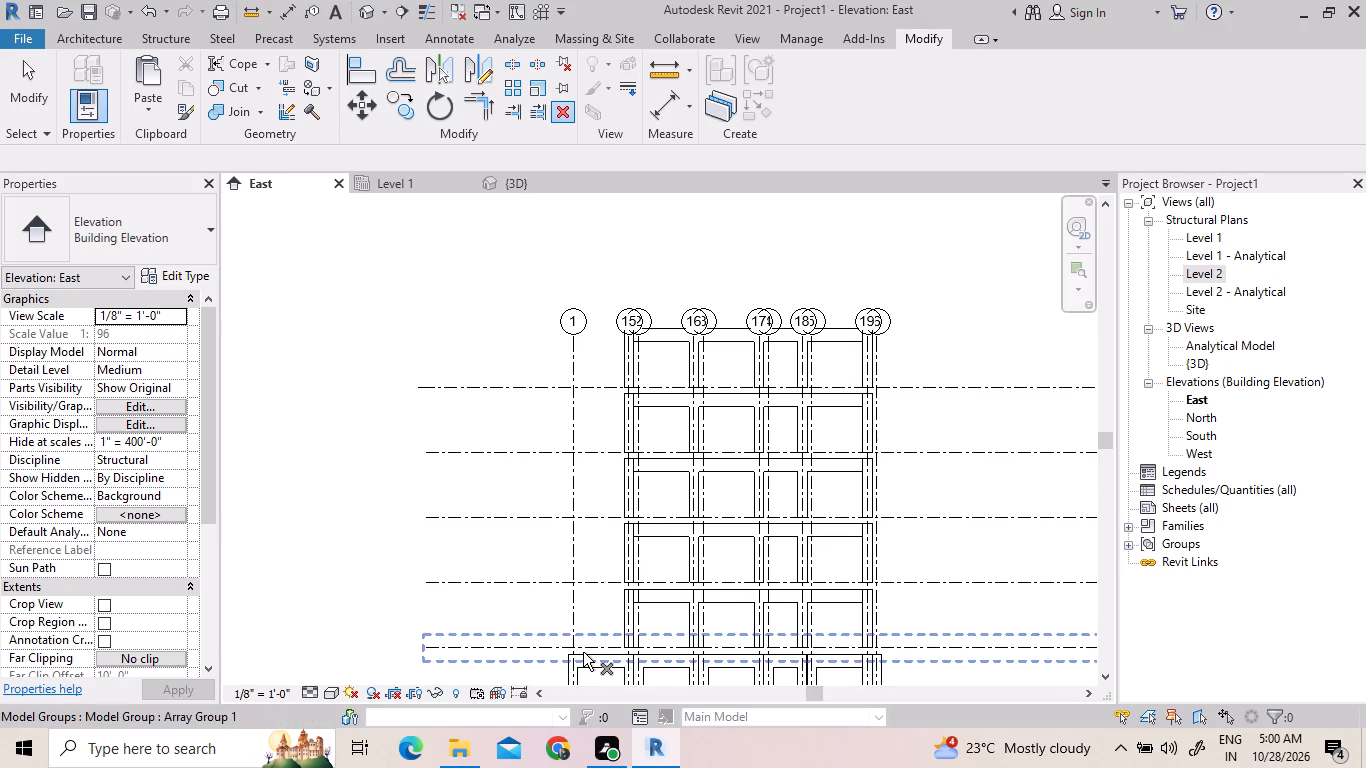
pyautogui.click(535, 190)
pyautogui.moveTo(660, 537); pyautogui.dragTo(650, 547, button='middle')
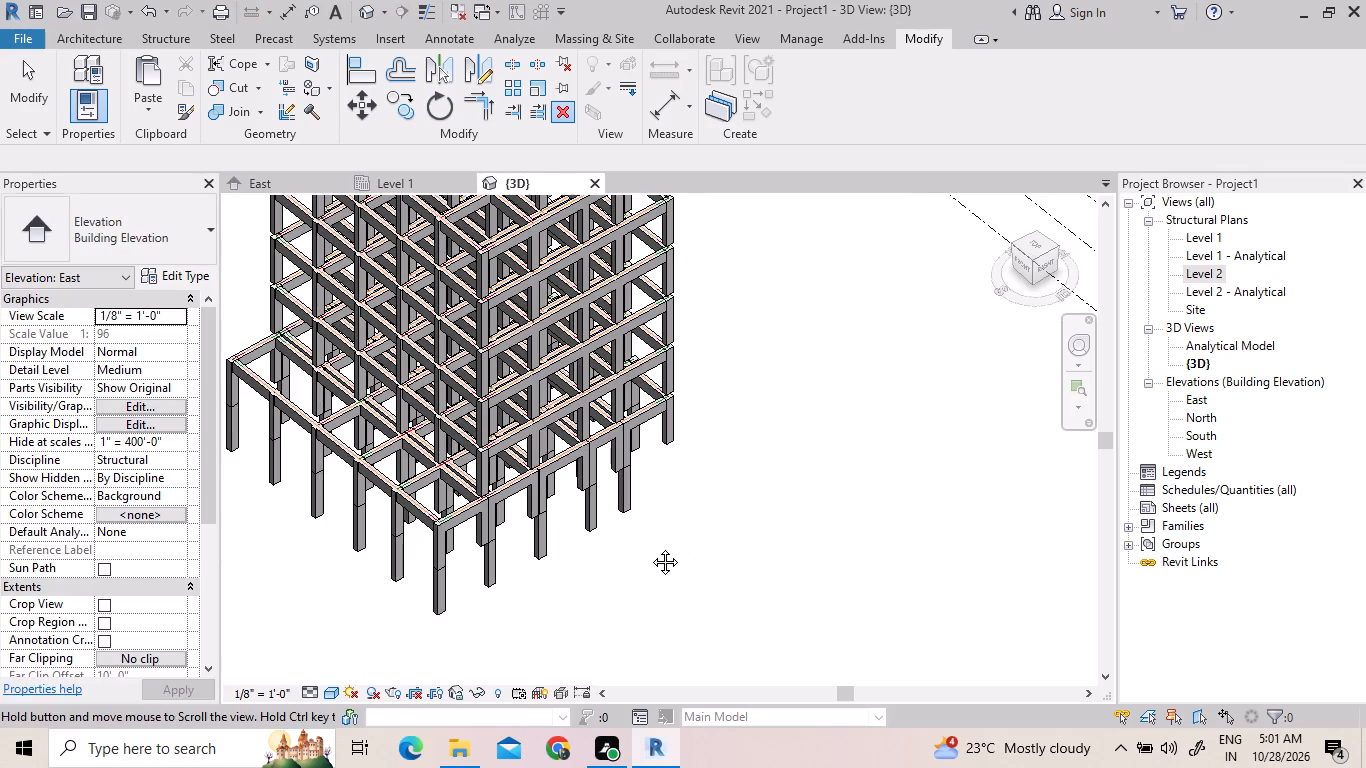
pyautogui.moveTo(650, 547); pyautogui.dragTo(766, 497, button='middle')
pyautogui.scroll(-1, 772, 459)
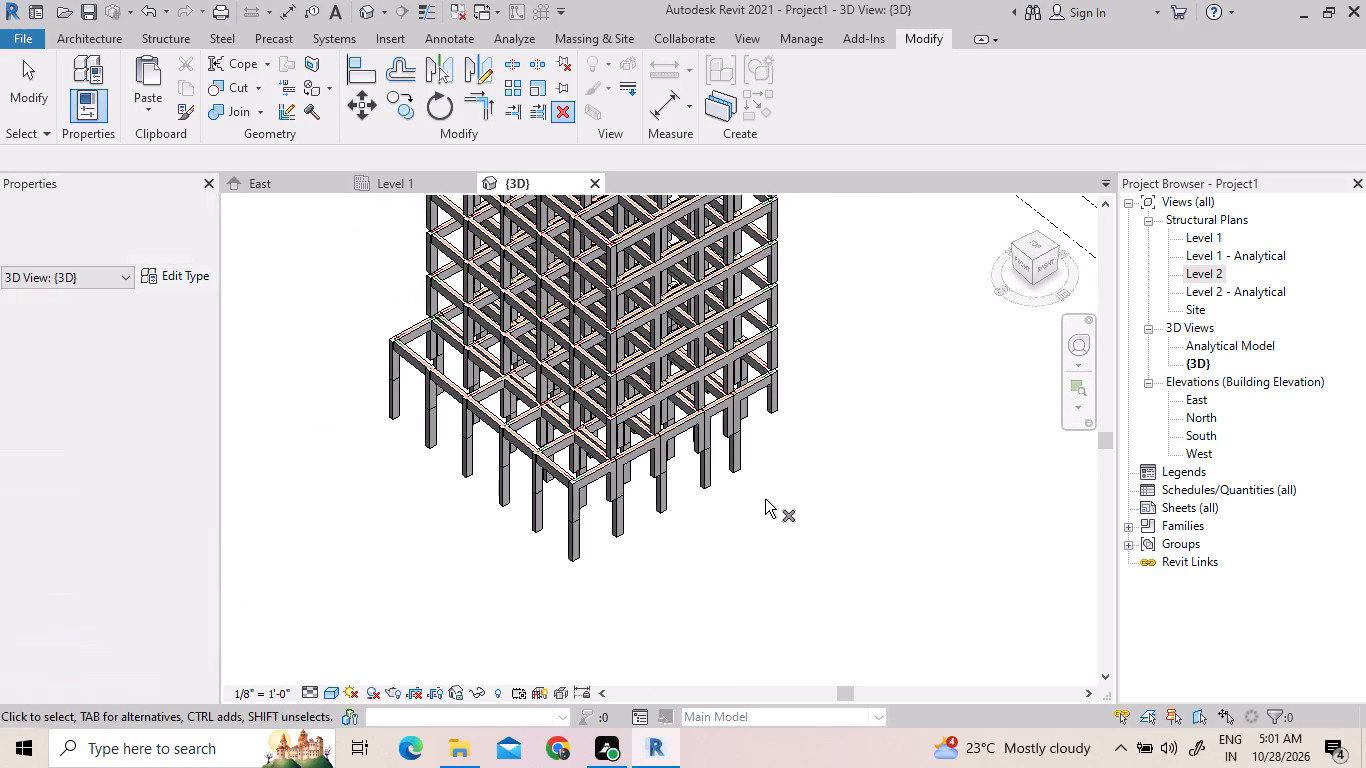
pyautogui.moveTo(765, 499); pyautogui.dragTo(575, 397, button='middle')
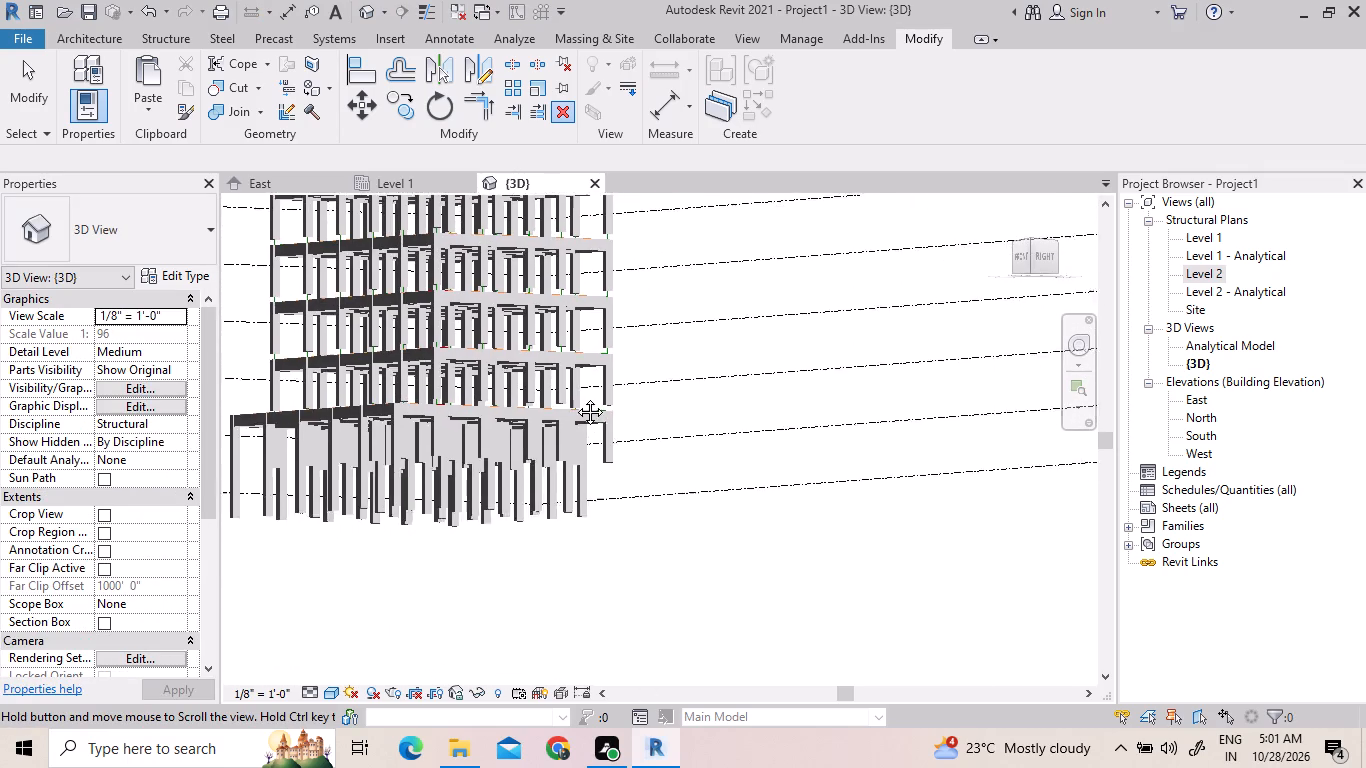
pyautogui.moveTo(575, 397); pyautogui.dragTo(822, 511, button='middle')
pyautogui.scroll(1, 921, 374)
# In the Level 1 structural plan, delete the c1 concrete column at the intersection of grids 18 and 75.
pyautogui.click(447, 187)
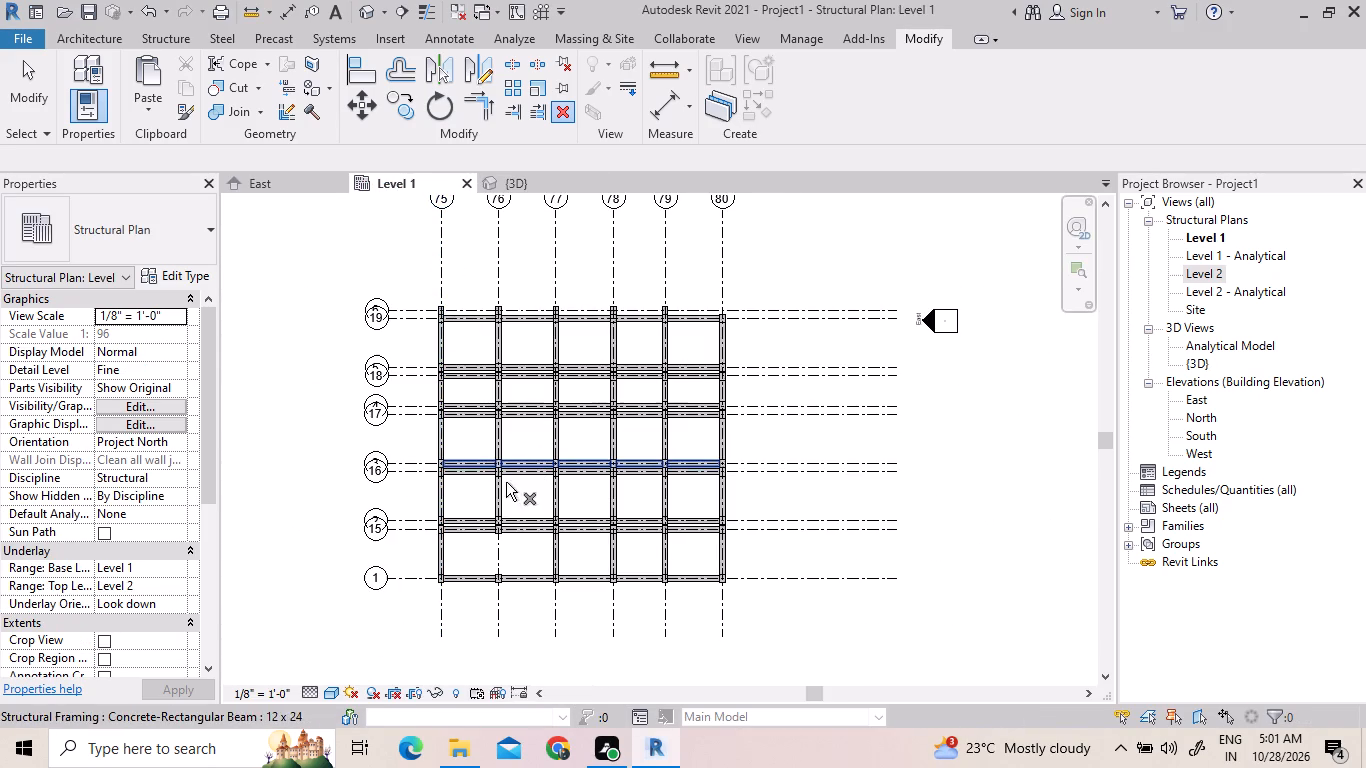
pyautogui.scroll(4, 448, 380)
pyautogui.scroll(-2, 451, 372)
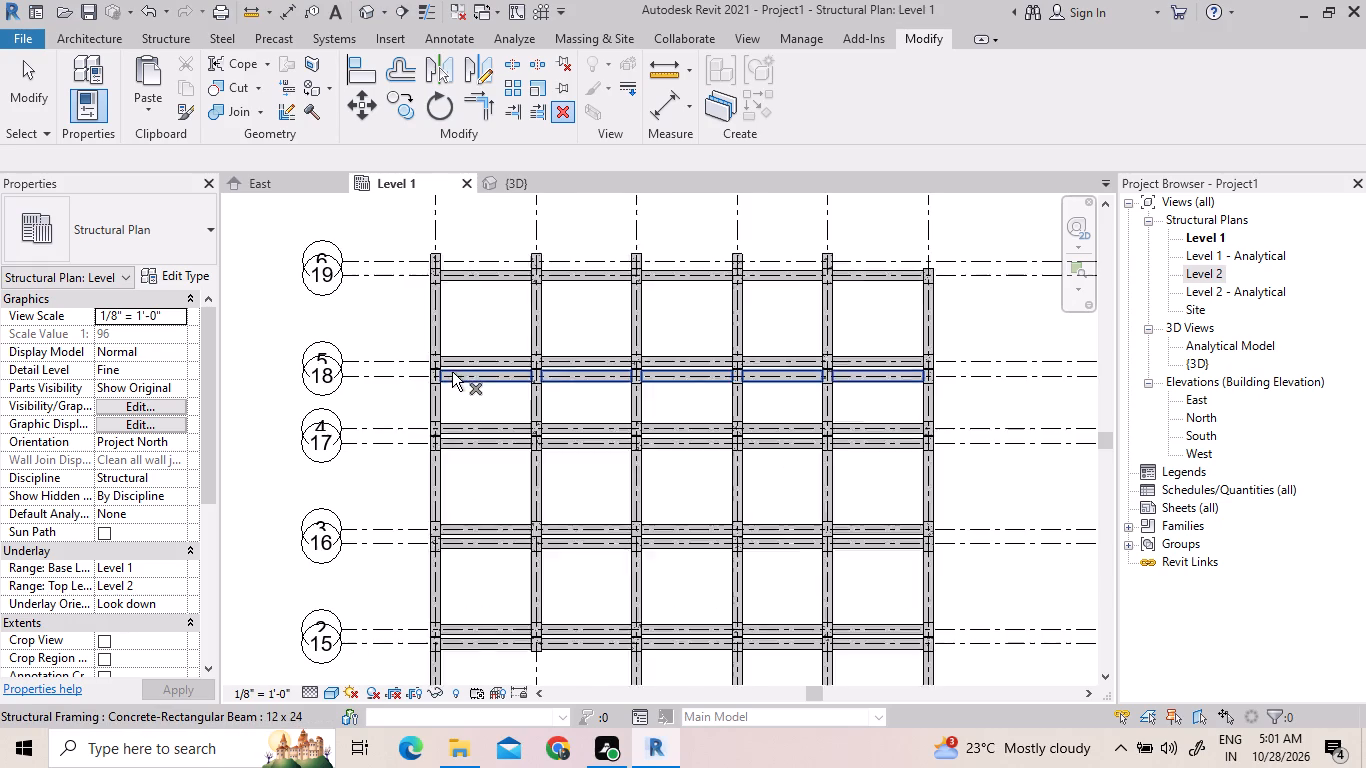
pyautogui.click(451, 384)
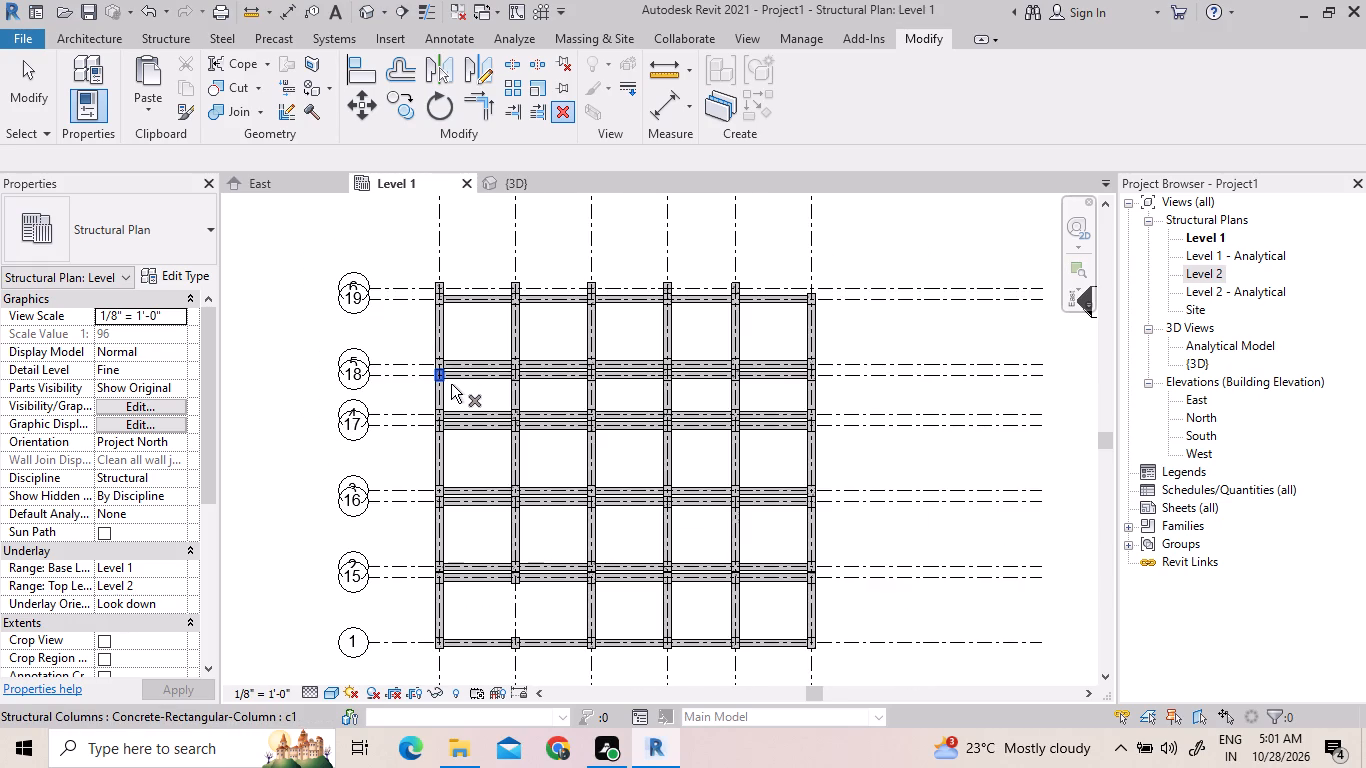
pyautogui.press('Delete')
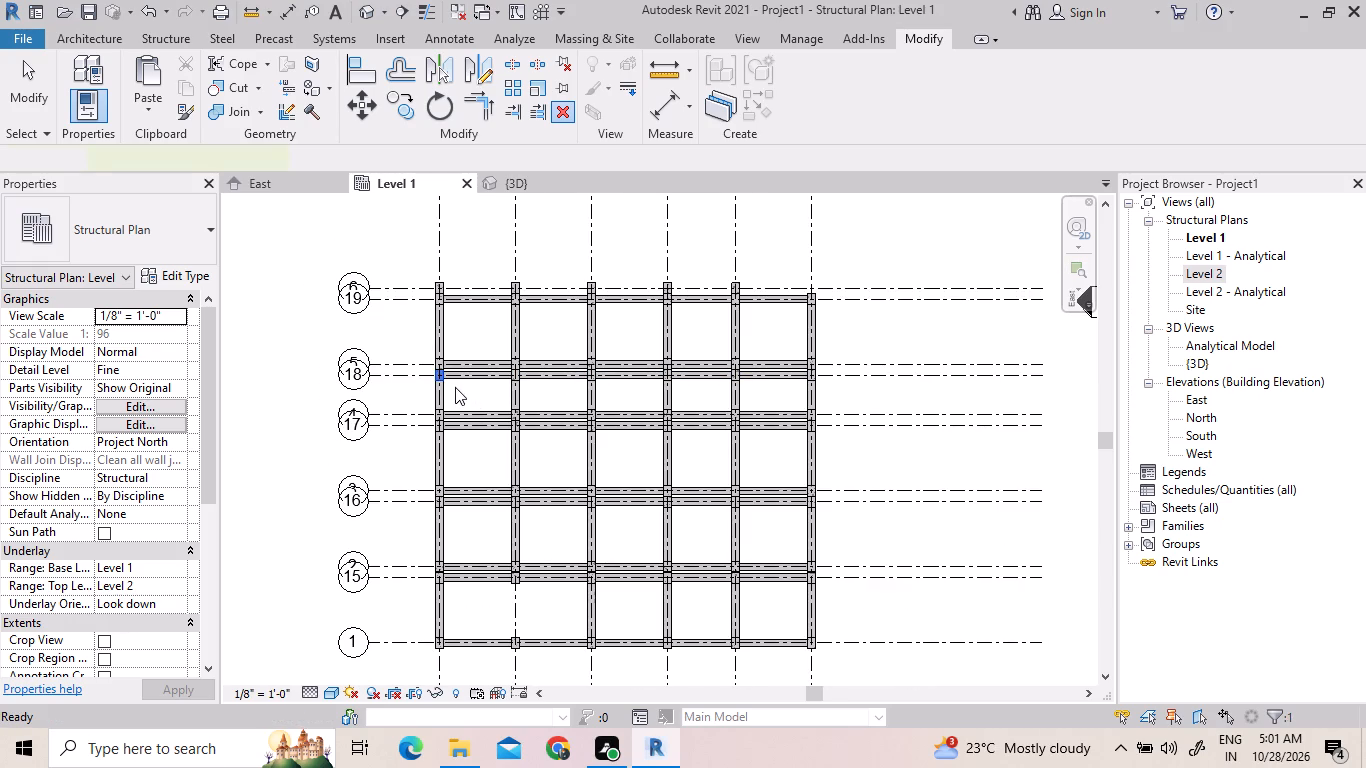
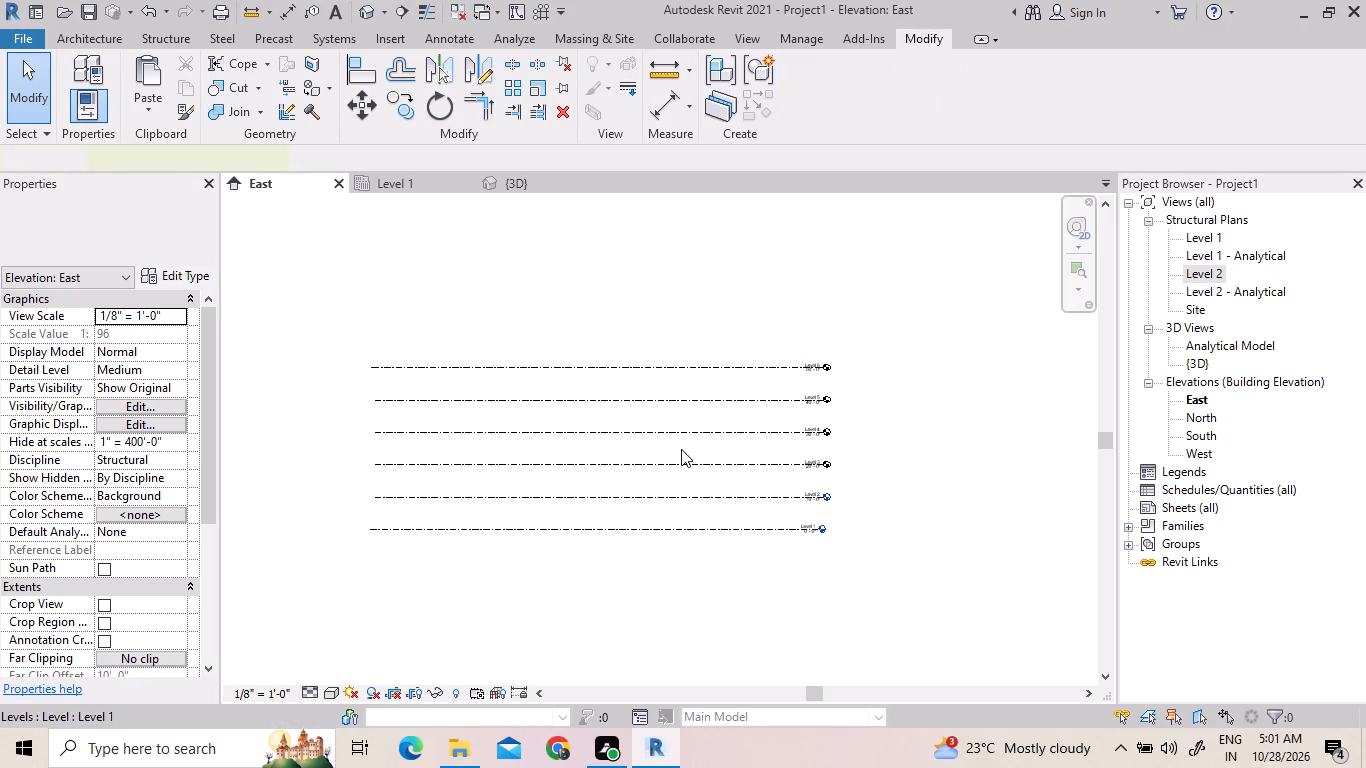
# Examine the 3D view, the East elevation and the Level 1 structural plan to check what elements remain in the project.
pyautogui.click(446, 182)
pyautogui.click(487, 175)
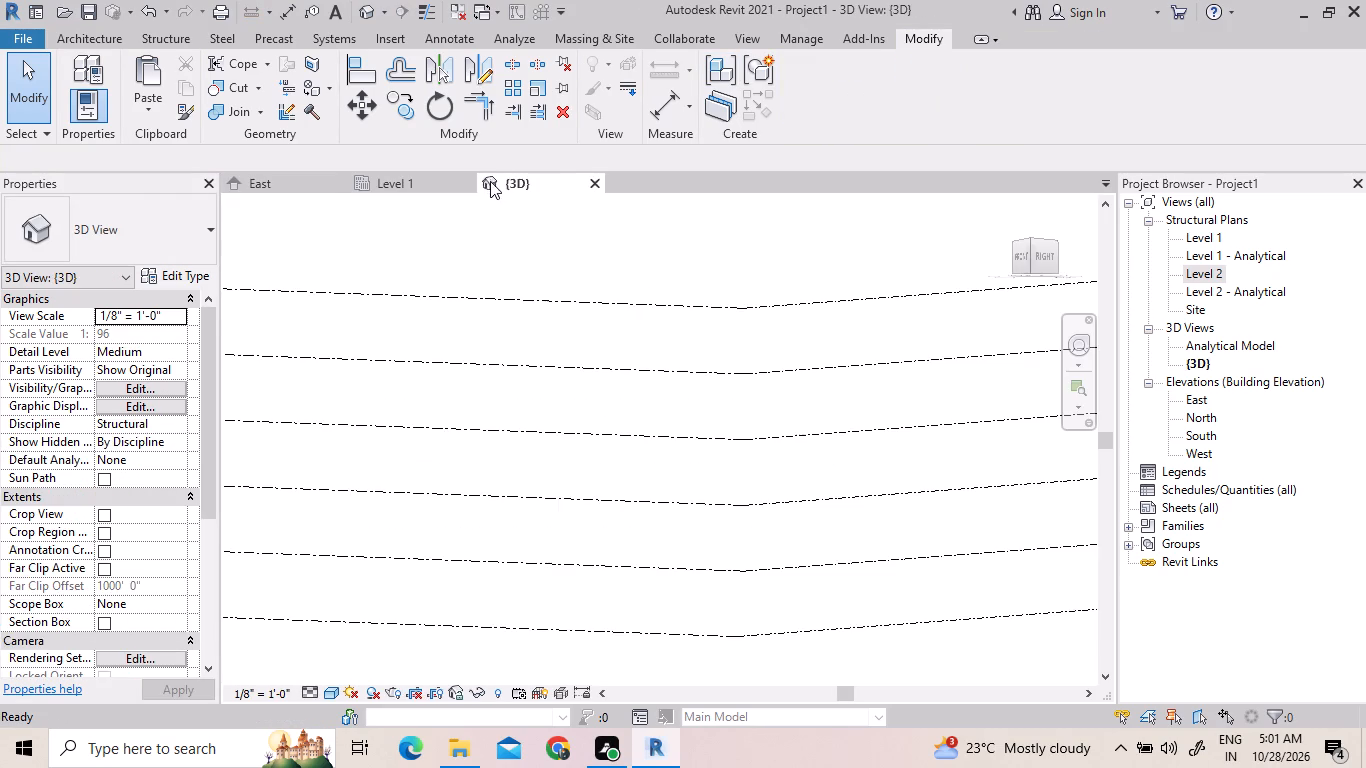
pyautogui.scroll(-11, 622, 386)
pyautogui.scroll(-3, 664, 514)
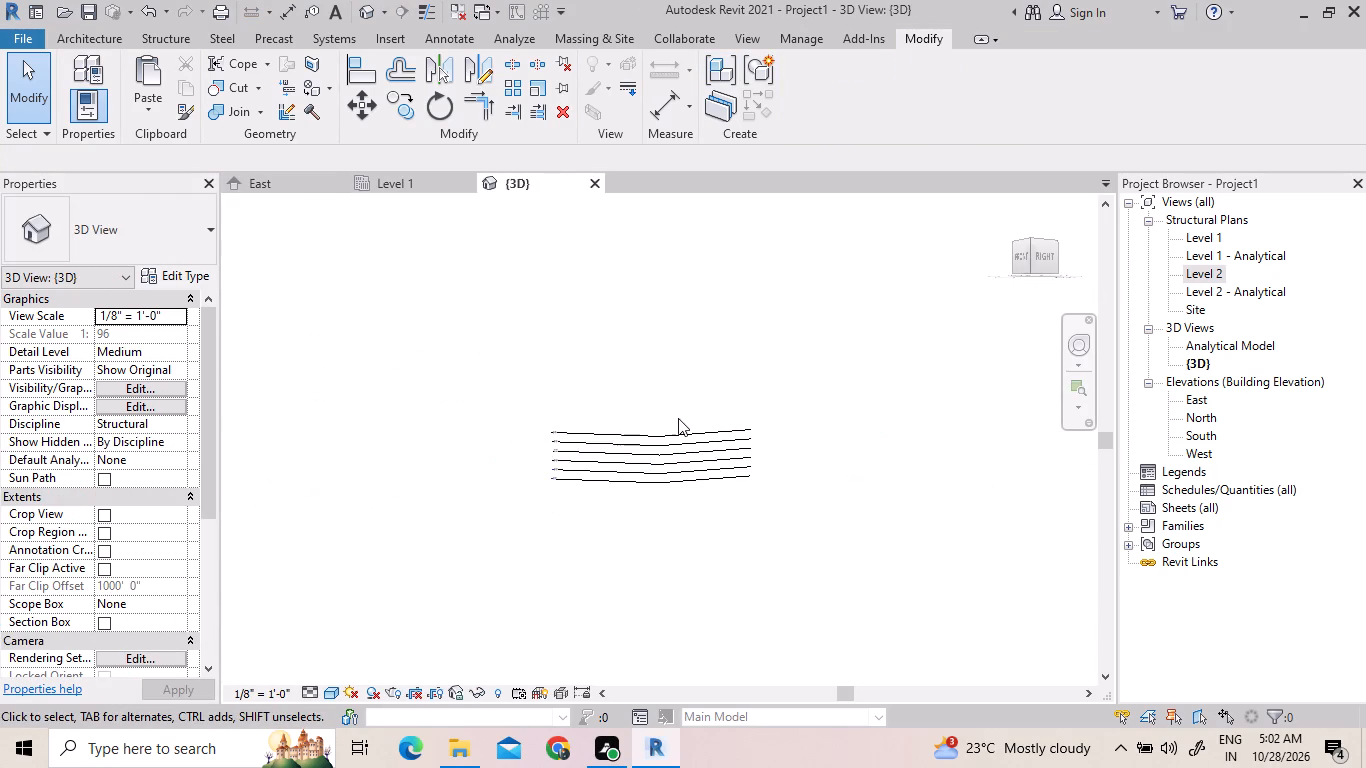
pyautogui.scroll(4, 673, 418)
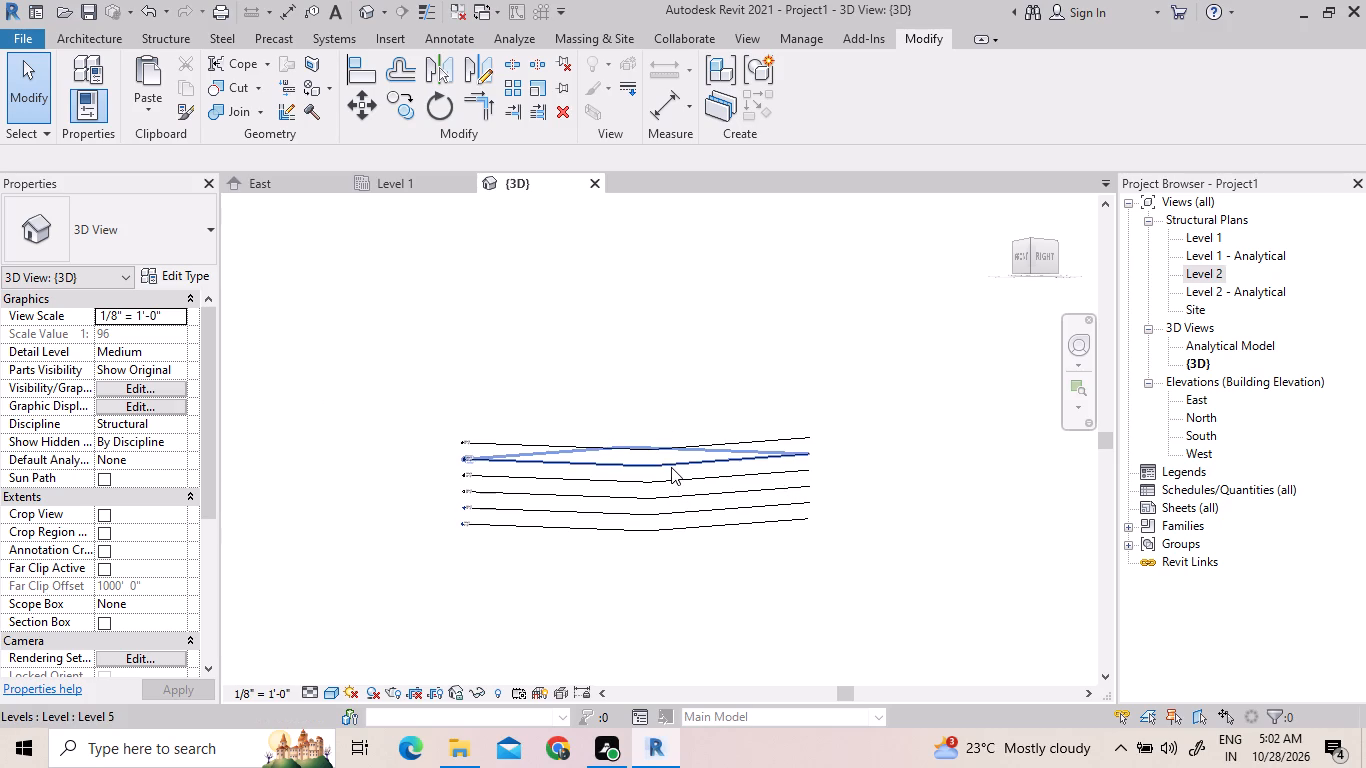
pyautogui.keyDown('shift'); pyautogui.moveTo(671, 467); pyautogui.dragTo(626, 545, button='middle'); pyautogui.keyUp('shift')
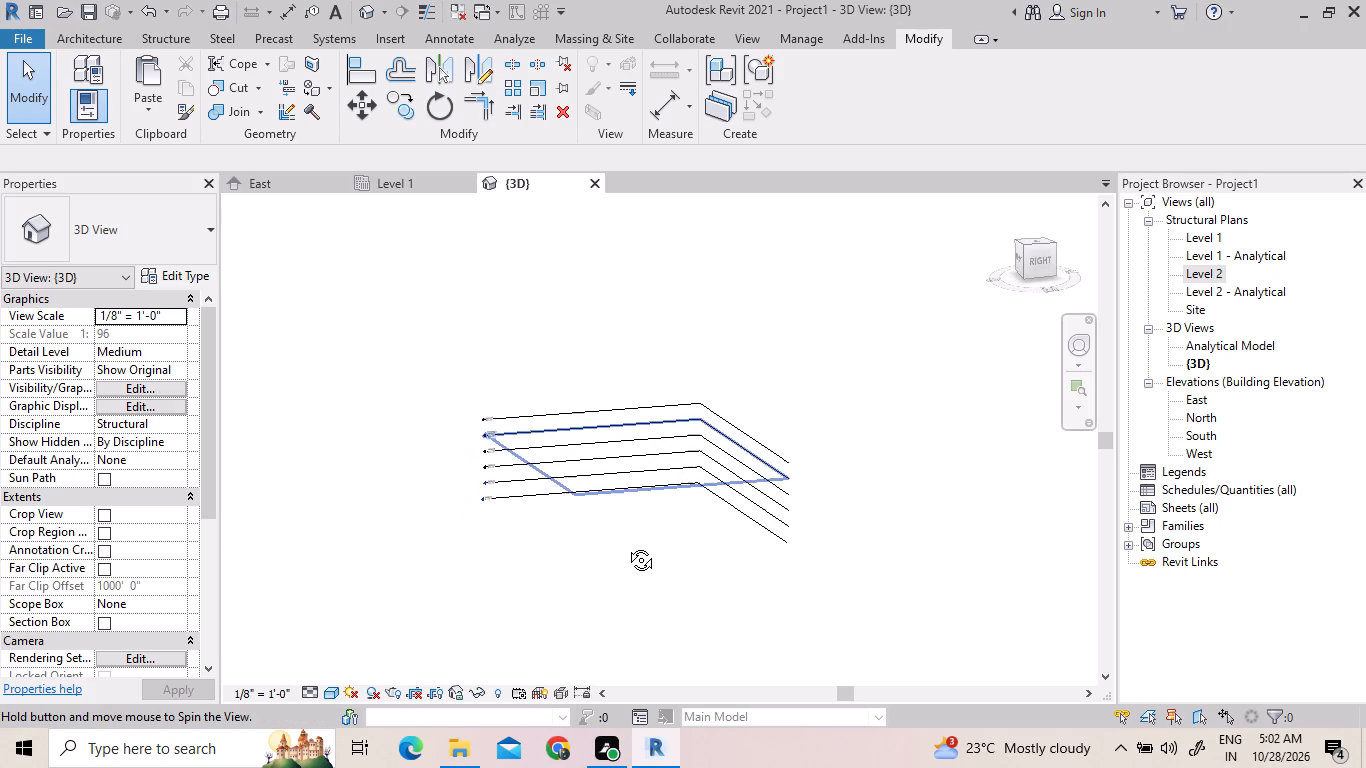
pyautogui.keyDown('shift'); pyautogui.moveTo(626, 545); pyautogui.dragTo(547, 354, button='middle'); pyautogui.keyUp('shift')
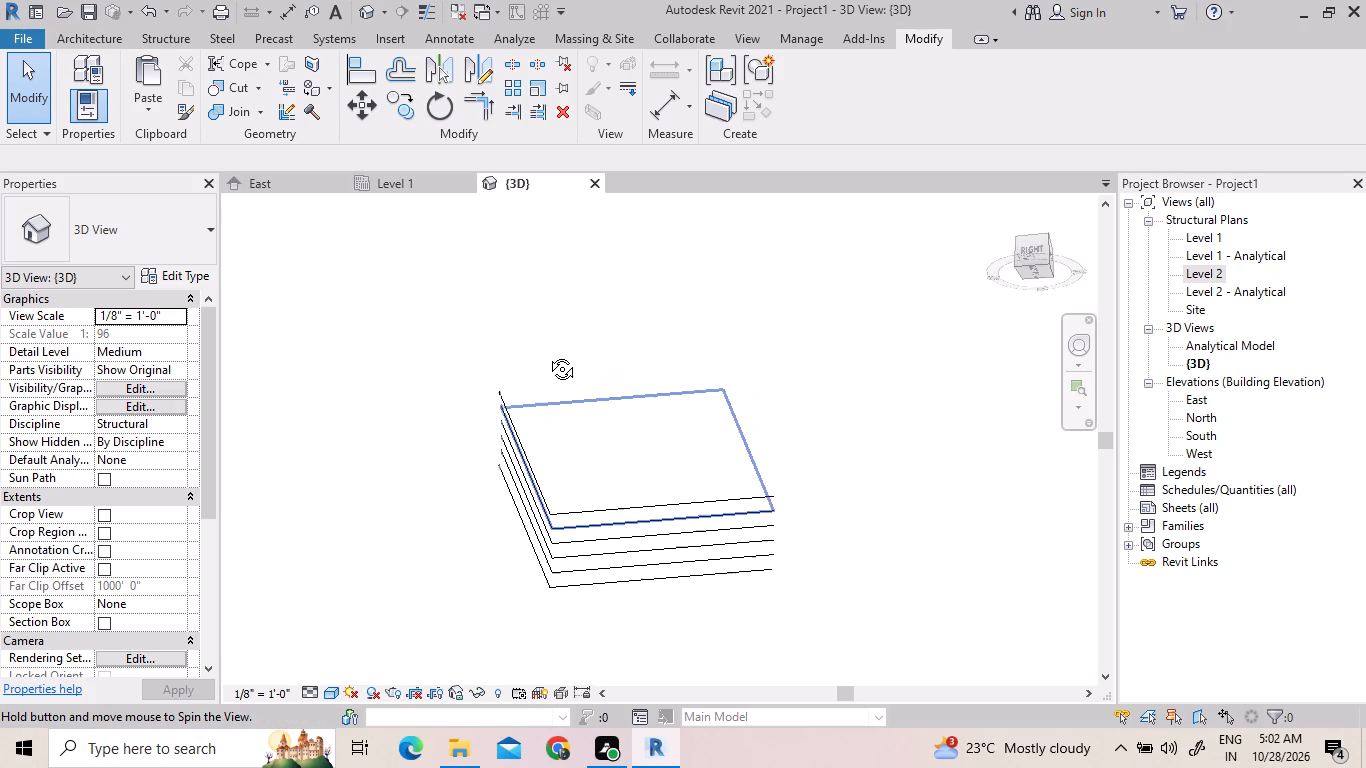
pyautogui.keyDown('shift'); pyautogui.moveTo(547, 354); pyautogui.dragTo(326, 615, button='middle'); pyautogui.keyUp('shift')
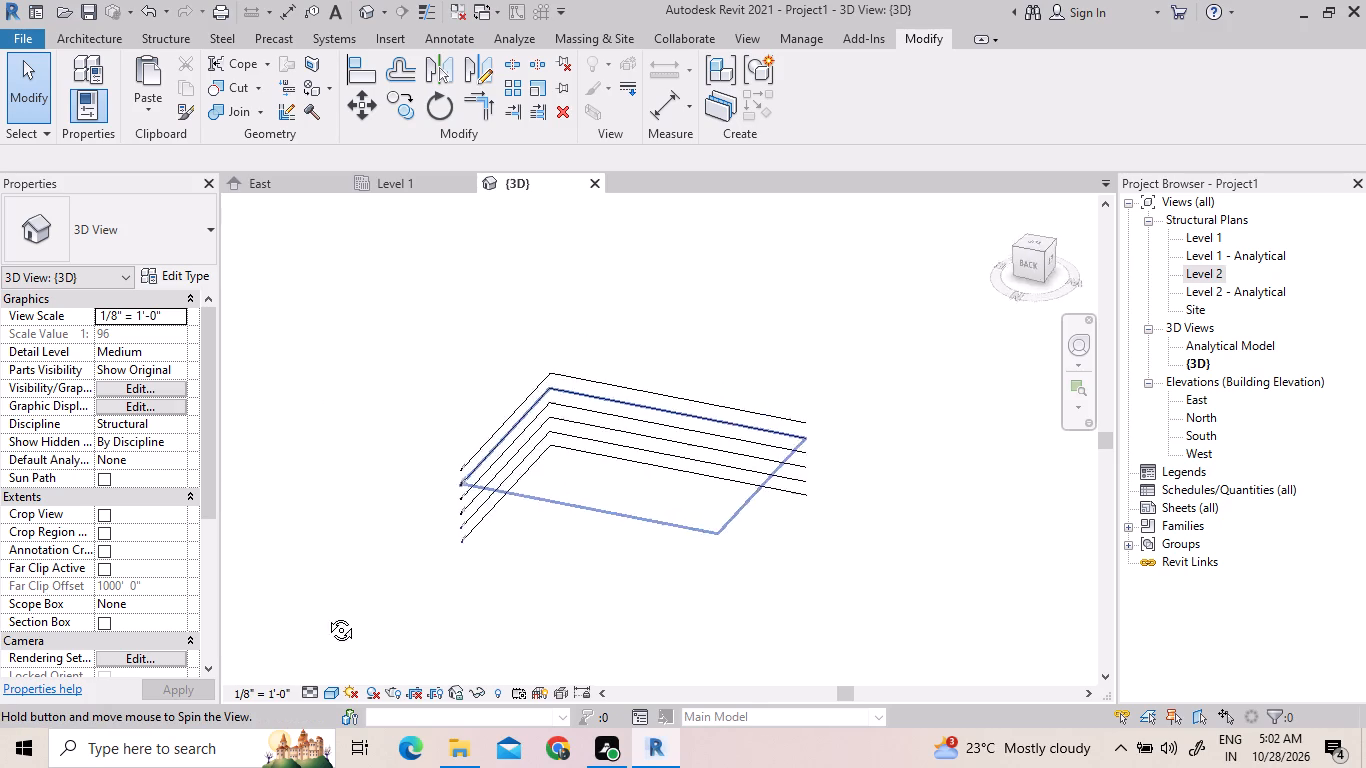
pyautogui.keyDown('shift'); pyautogui.moveTo(326, 615); pyautogui.dragTo(347, 551, button='middle'); pyautogui.keyUp('shift')
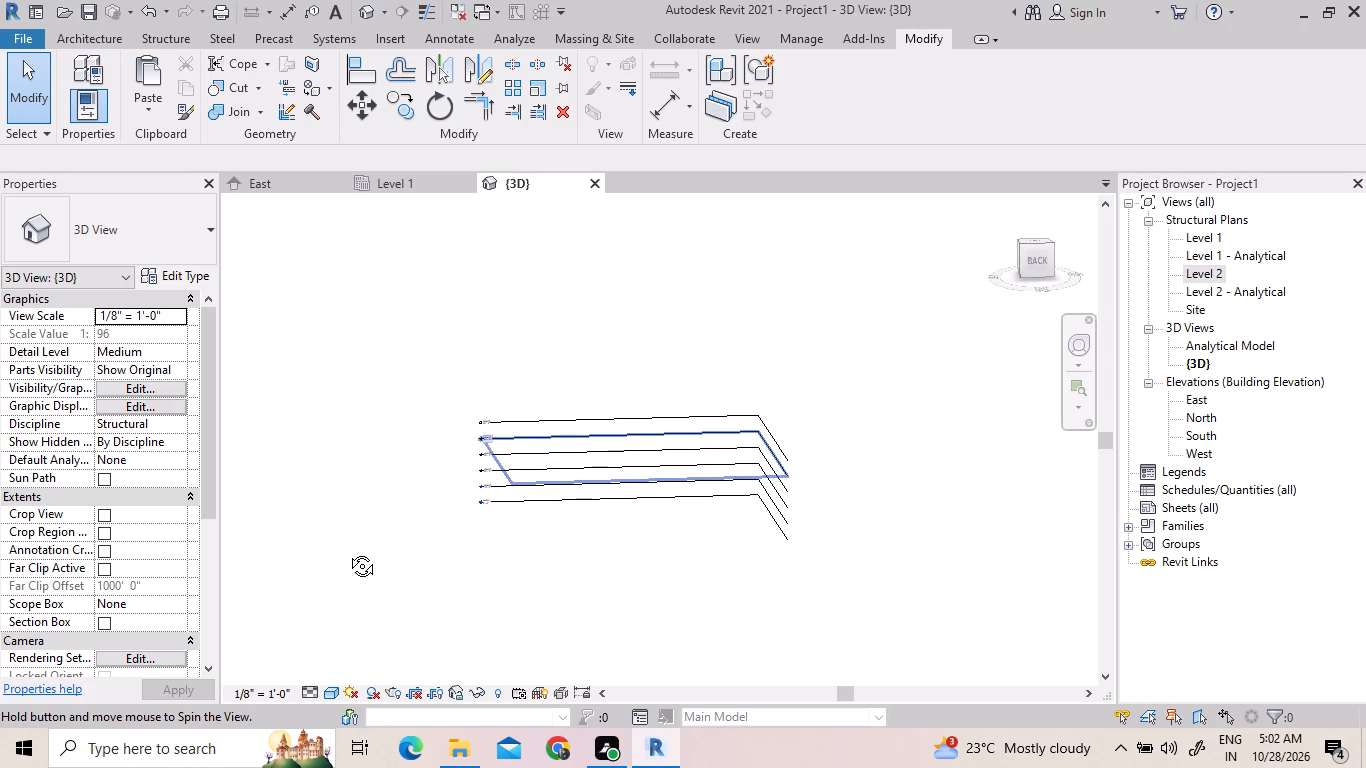
pyautogui.keyDown('shift'); pyautogui.moveTo(347, 551); pyautogui.dragTo(378, 577, button='middle'); pyautogui.keyUp('shift')
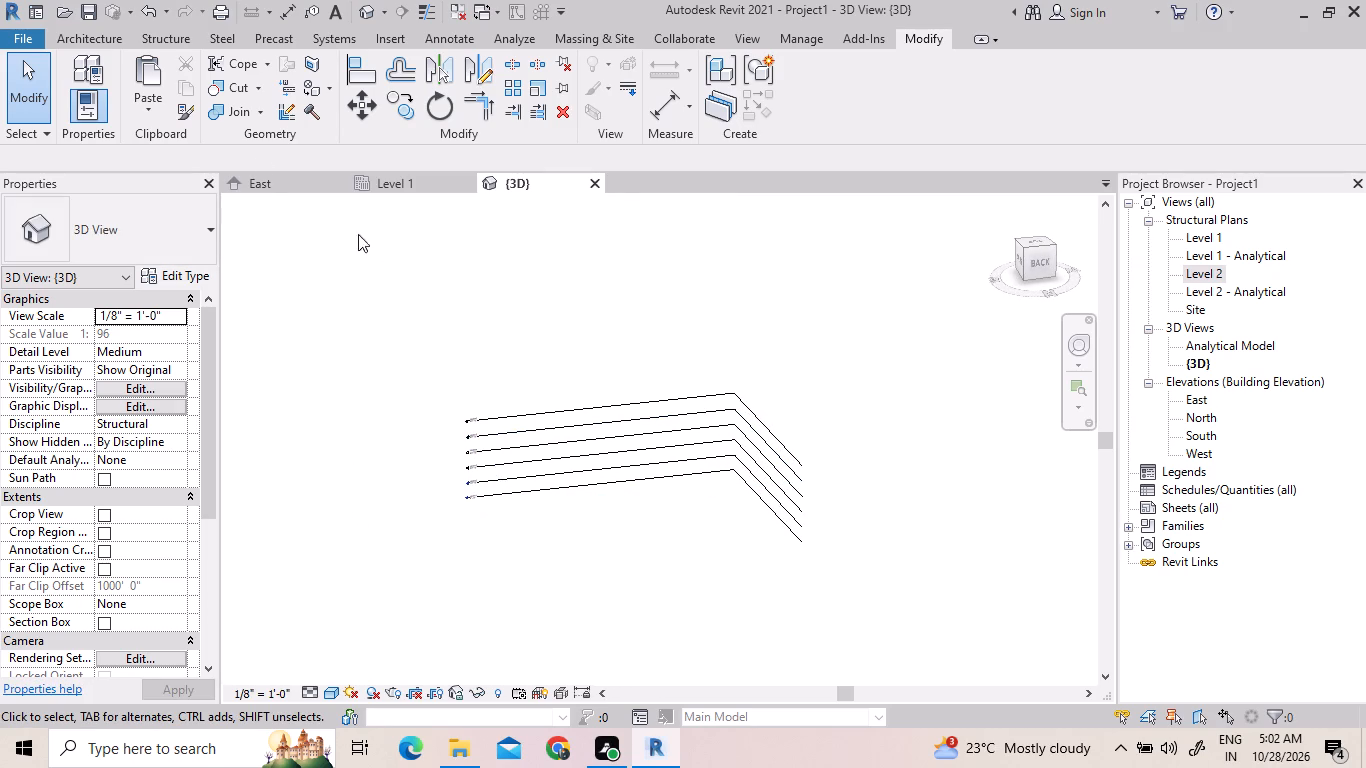
pyautogui.click(262, 185)
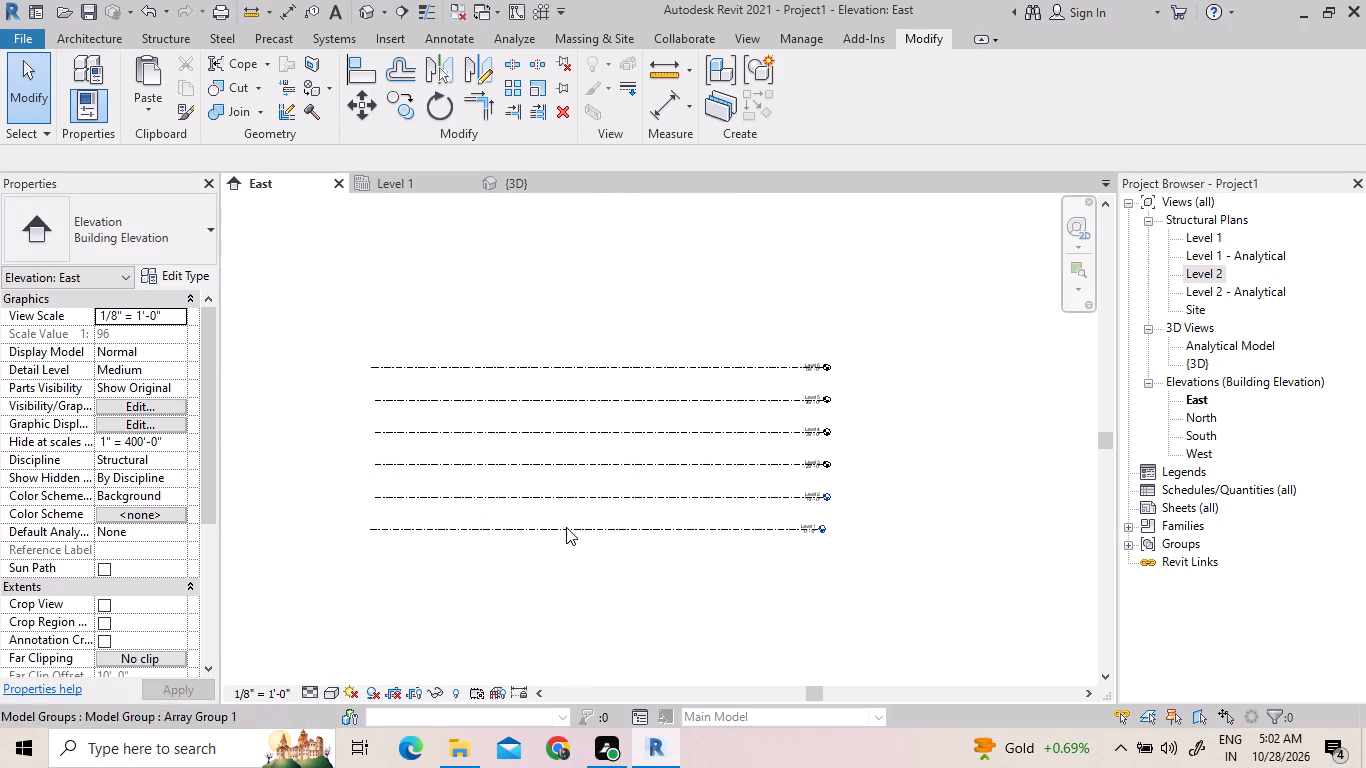
pyautogui.click(397, 187)
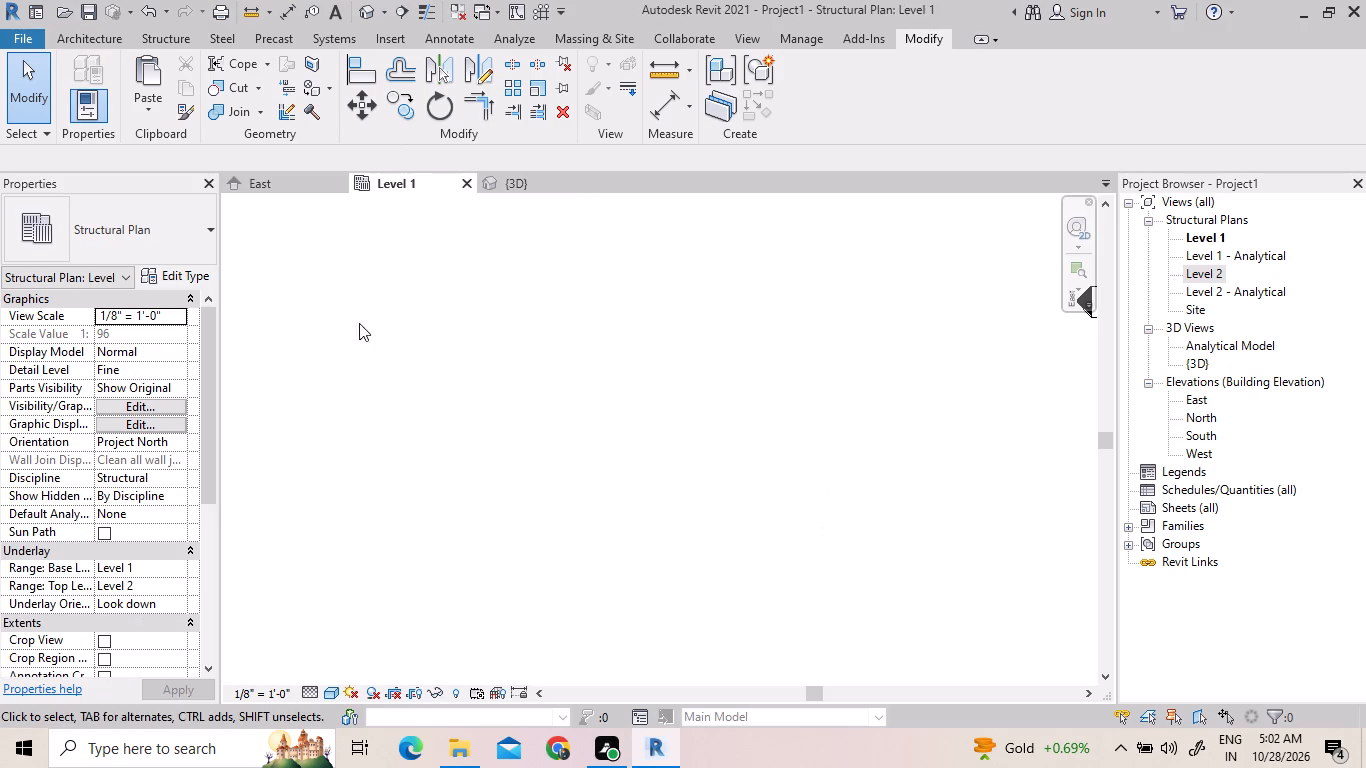
pyautogui.scroll(-11, 519, 376)
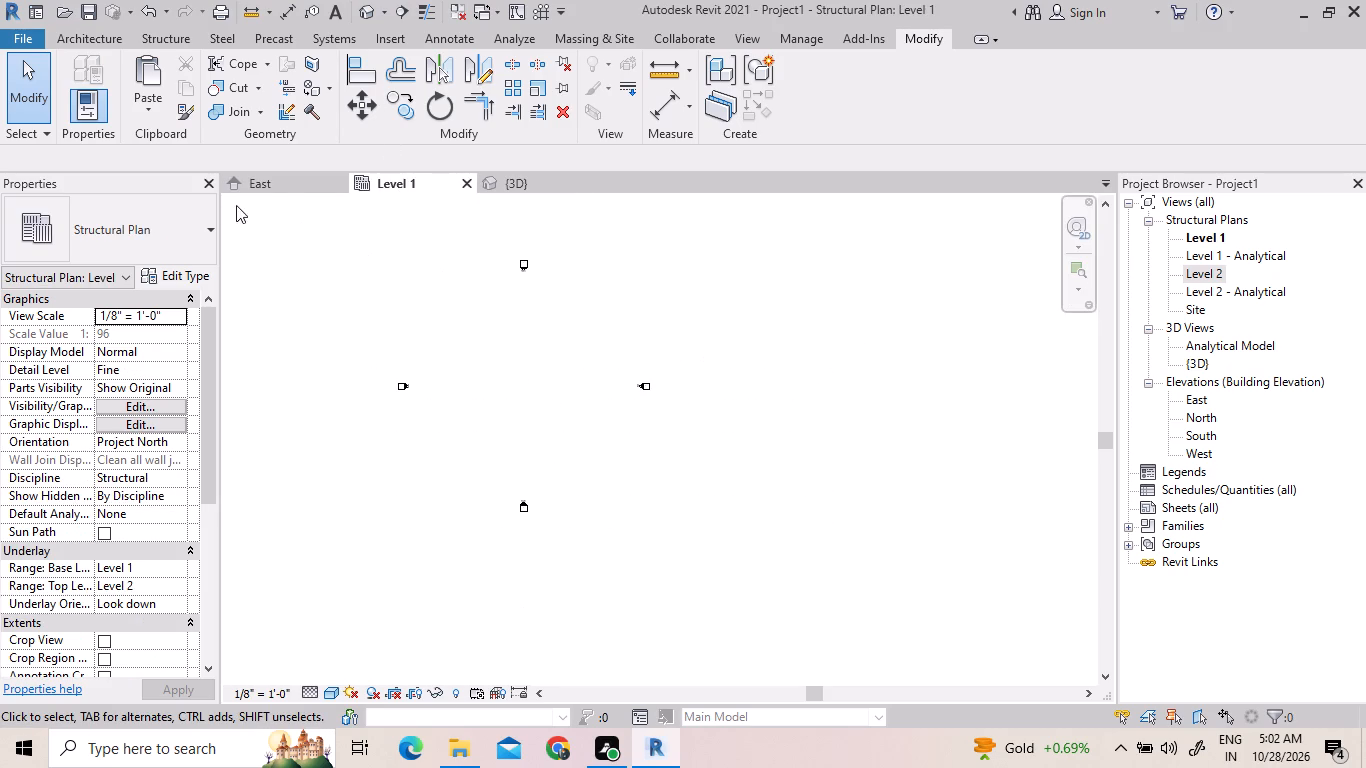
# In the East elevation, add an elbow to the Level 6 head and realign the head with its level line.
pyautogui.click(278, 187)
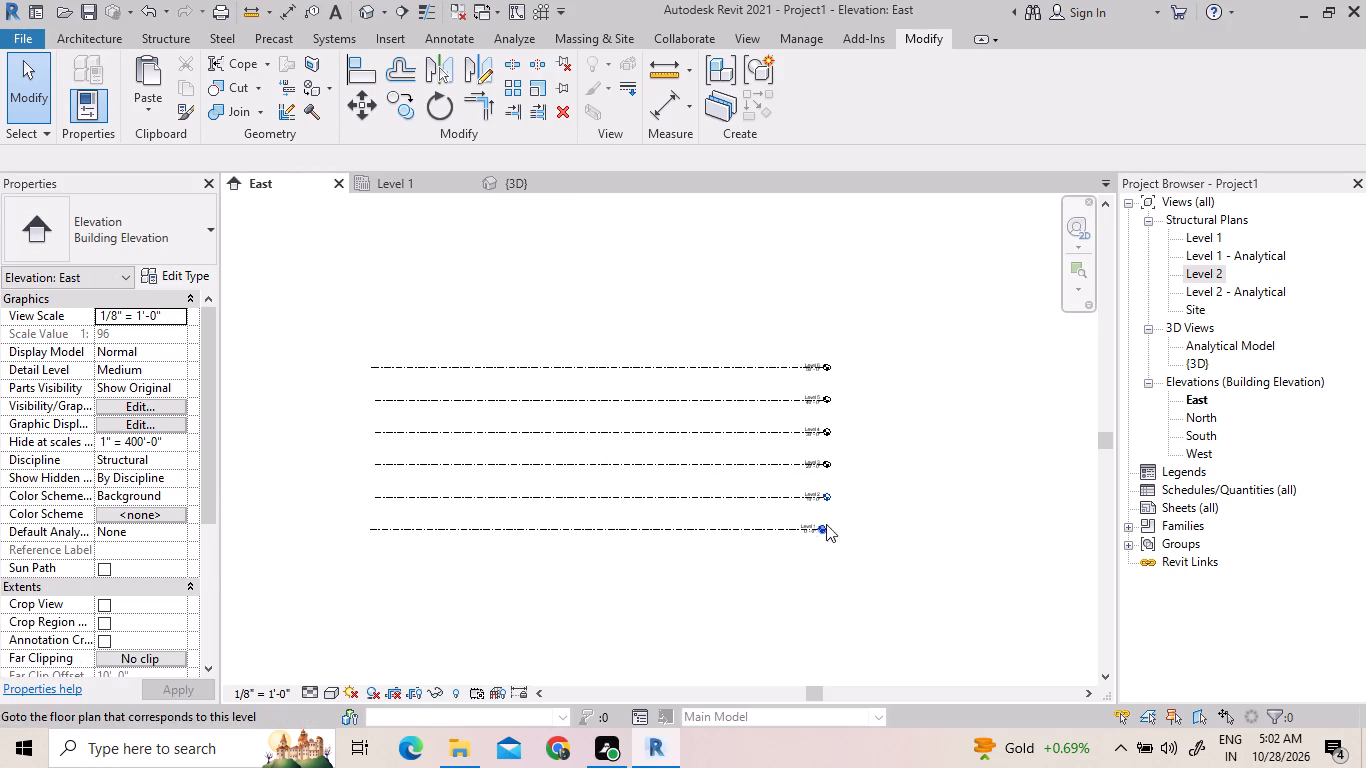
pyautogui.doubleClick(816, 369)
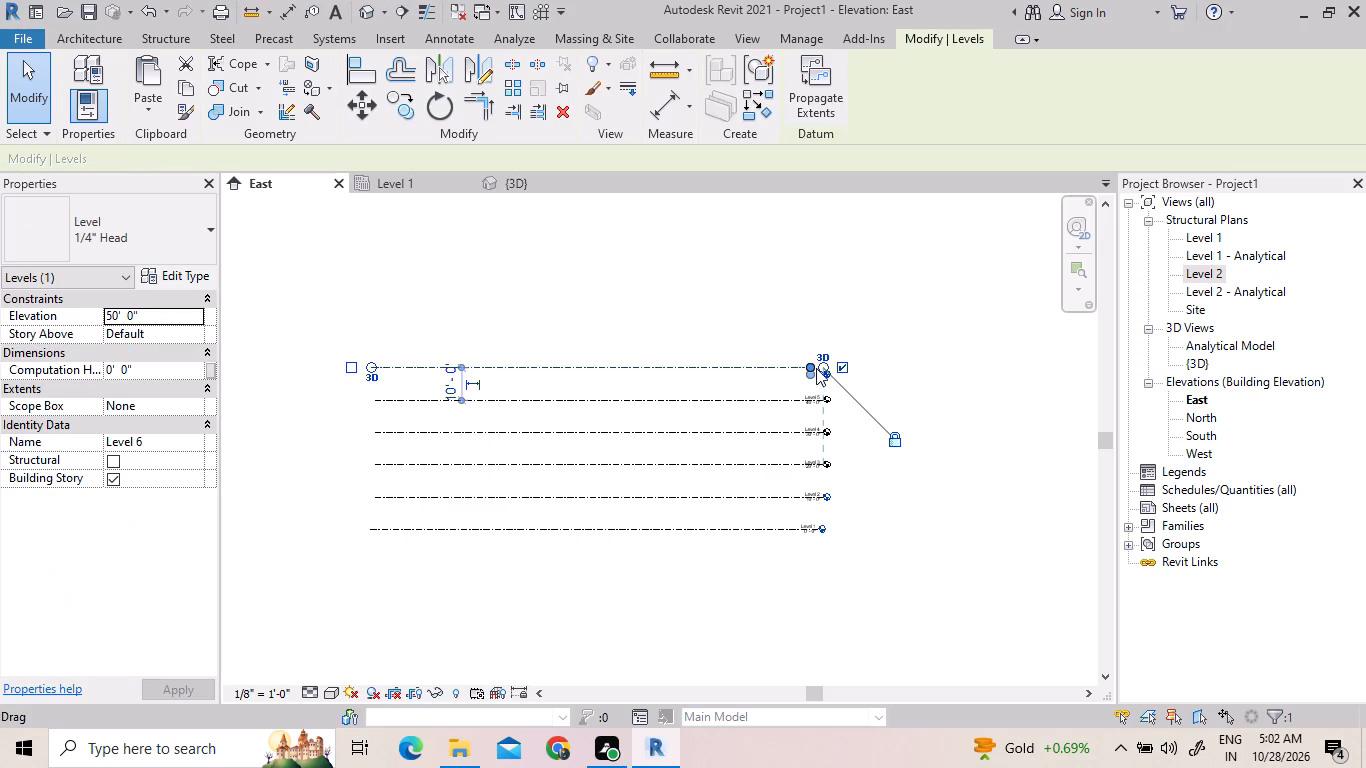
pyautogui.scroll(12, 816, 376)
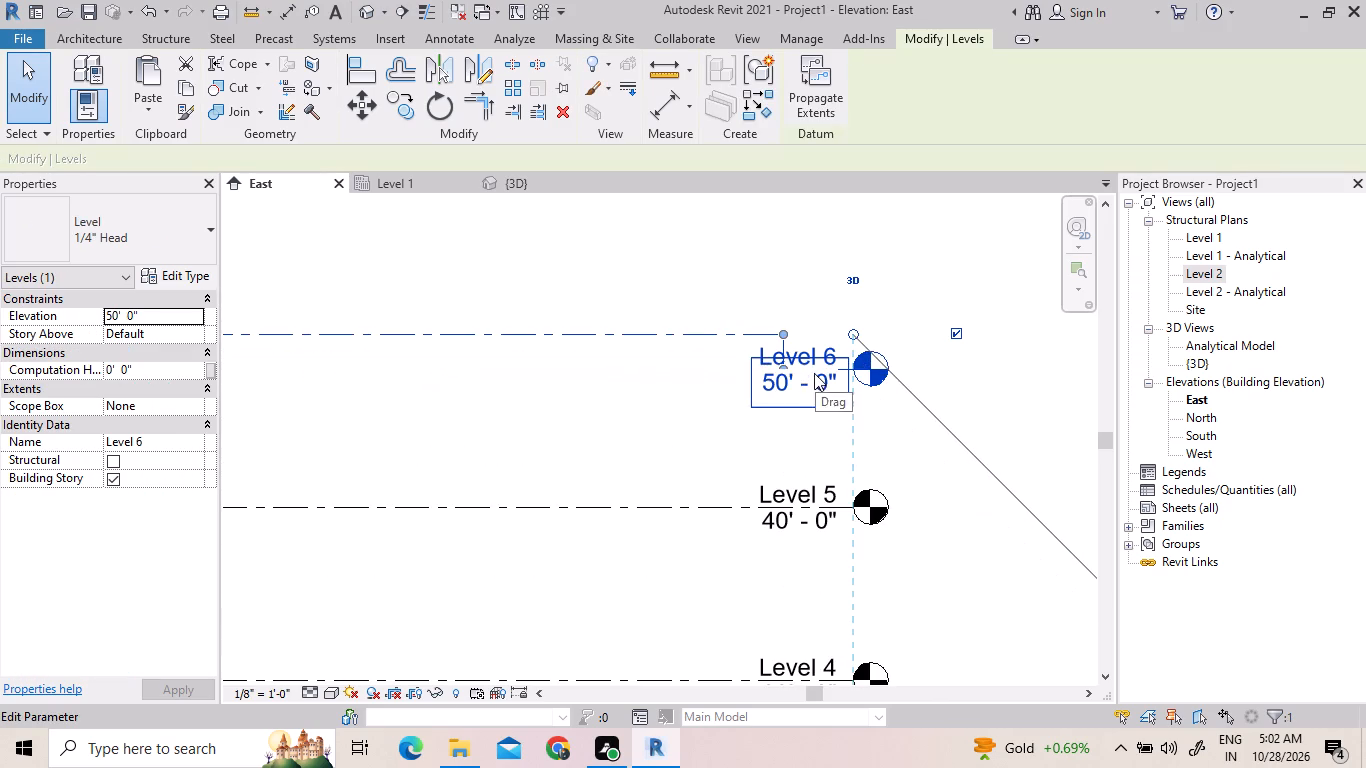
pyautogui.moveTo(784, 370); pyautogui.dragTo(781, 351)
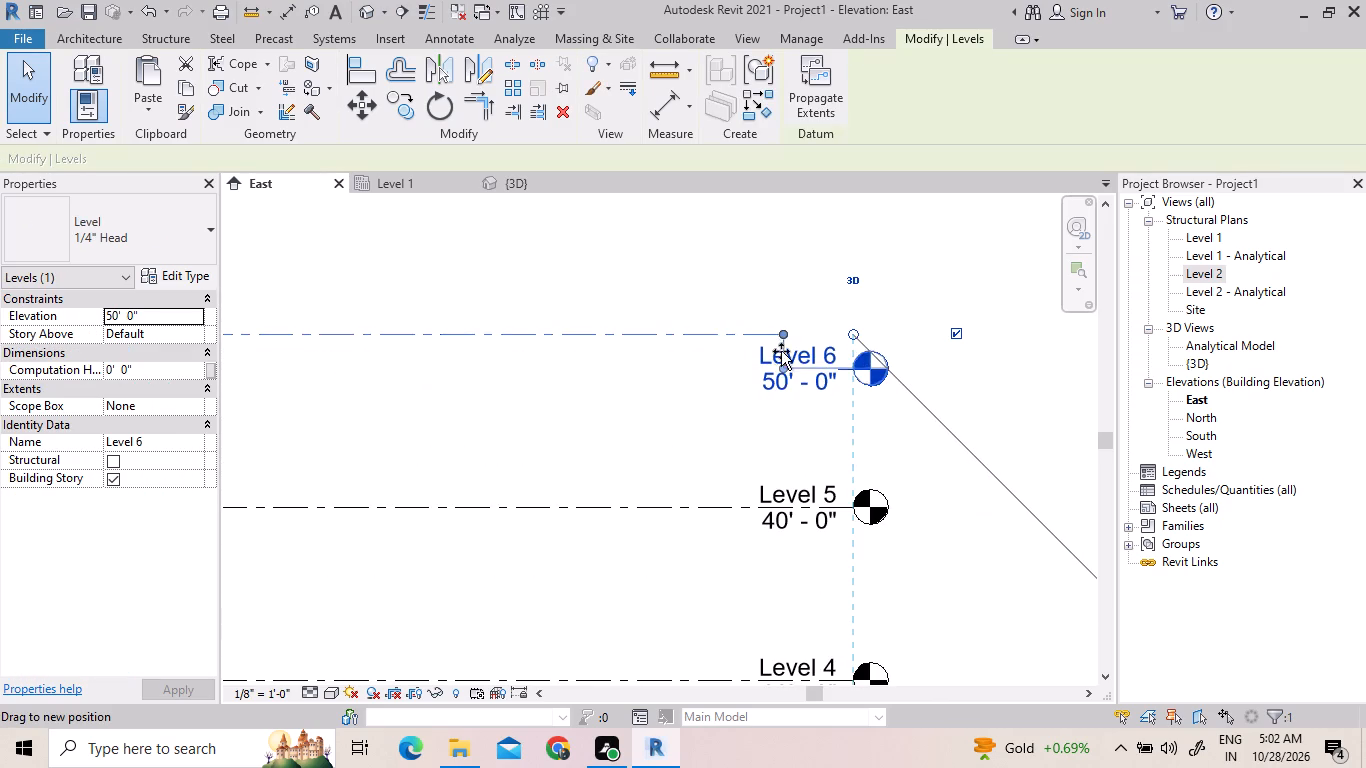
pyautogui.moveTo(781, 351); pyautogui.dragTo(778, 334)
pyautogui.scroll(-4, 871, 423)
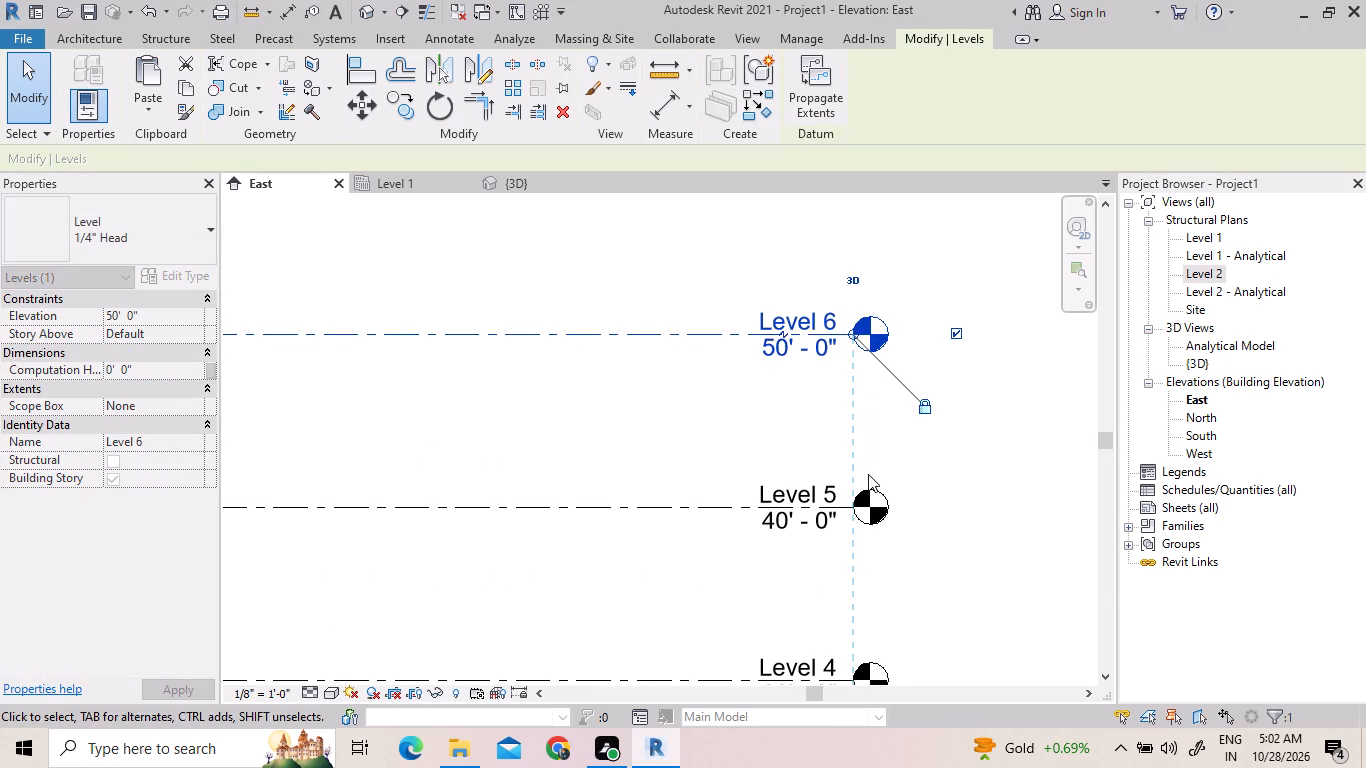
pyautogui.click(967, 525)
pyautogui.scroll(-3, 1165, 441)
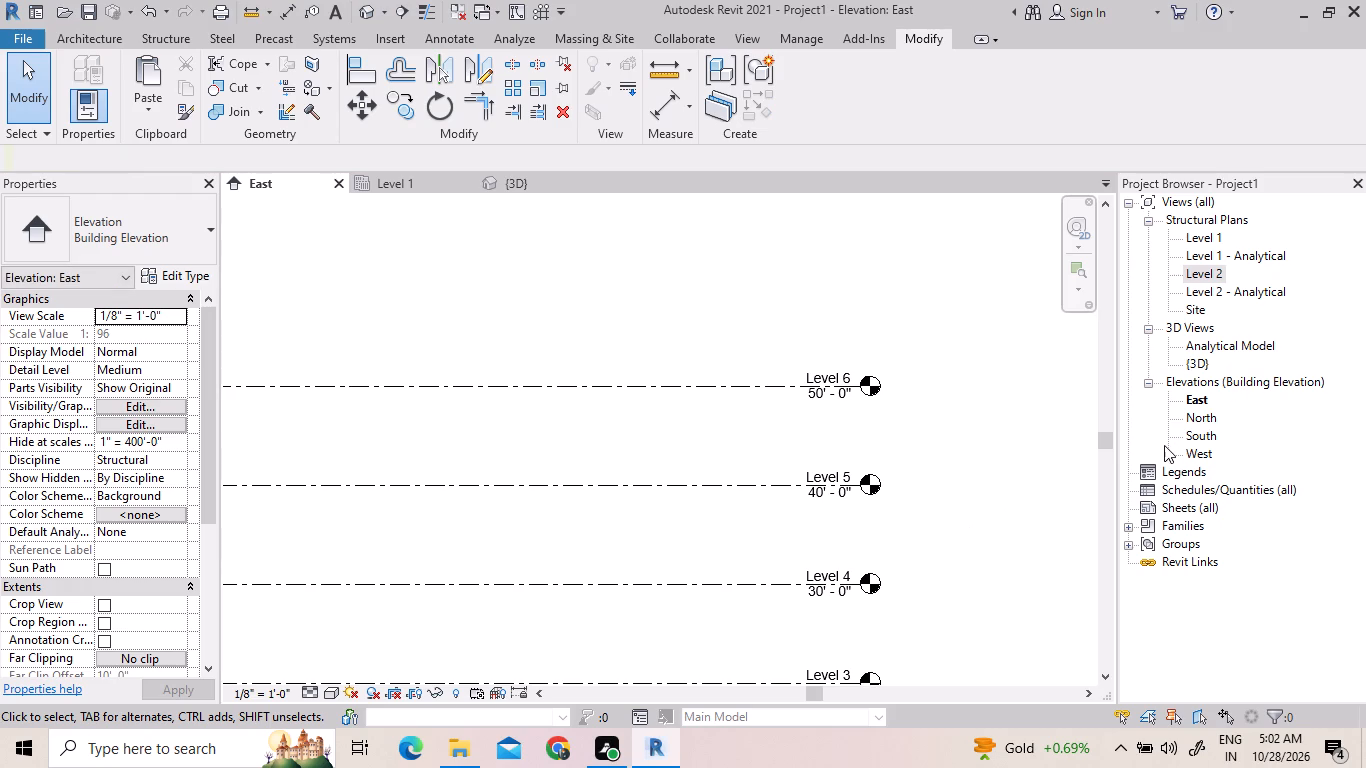
# In the Level 1 structural plan, draw a horizontal grid line between the West and East elevation markers.
pyautogui.click(428, 177)
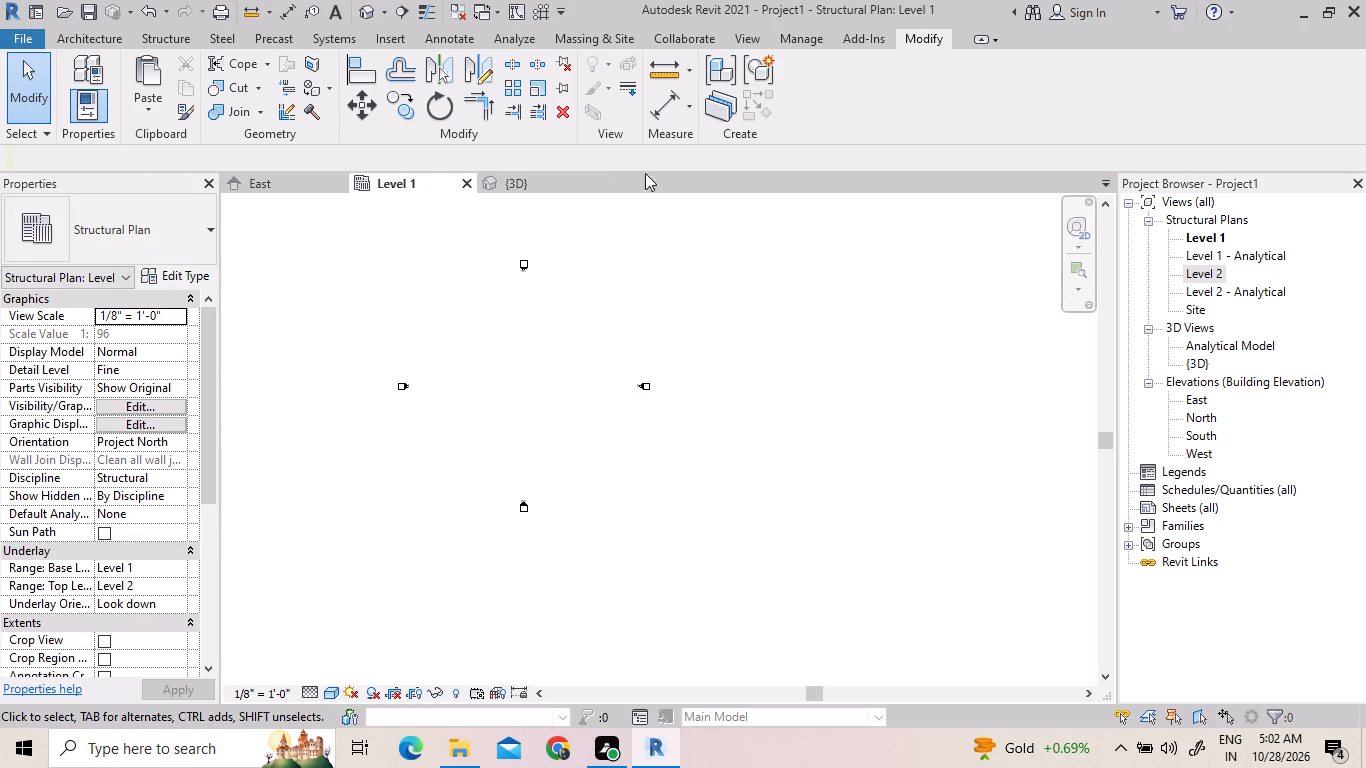
pyautogui.click(154, 35)
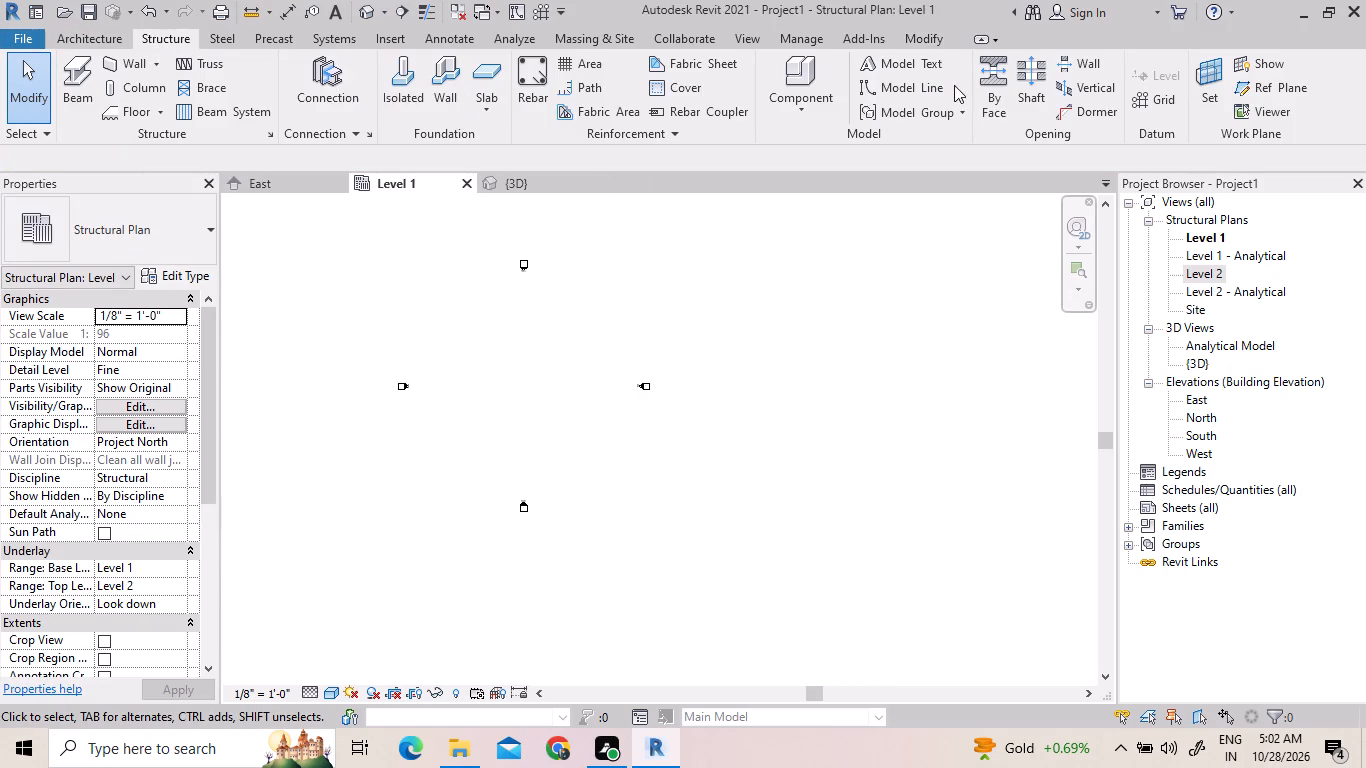
pyautogui.click(1171, 116)
pyautogui.click(1153, 96)
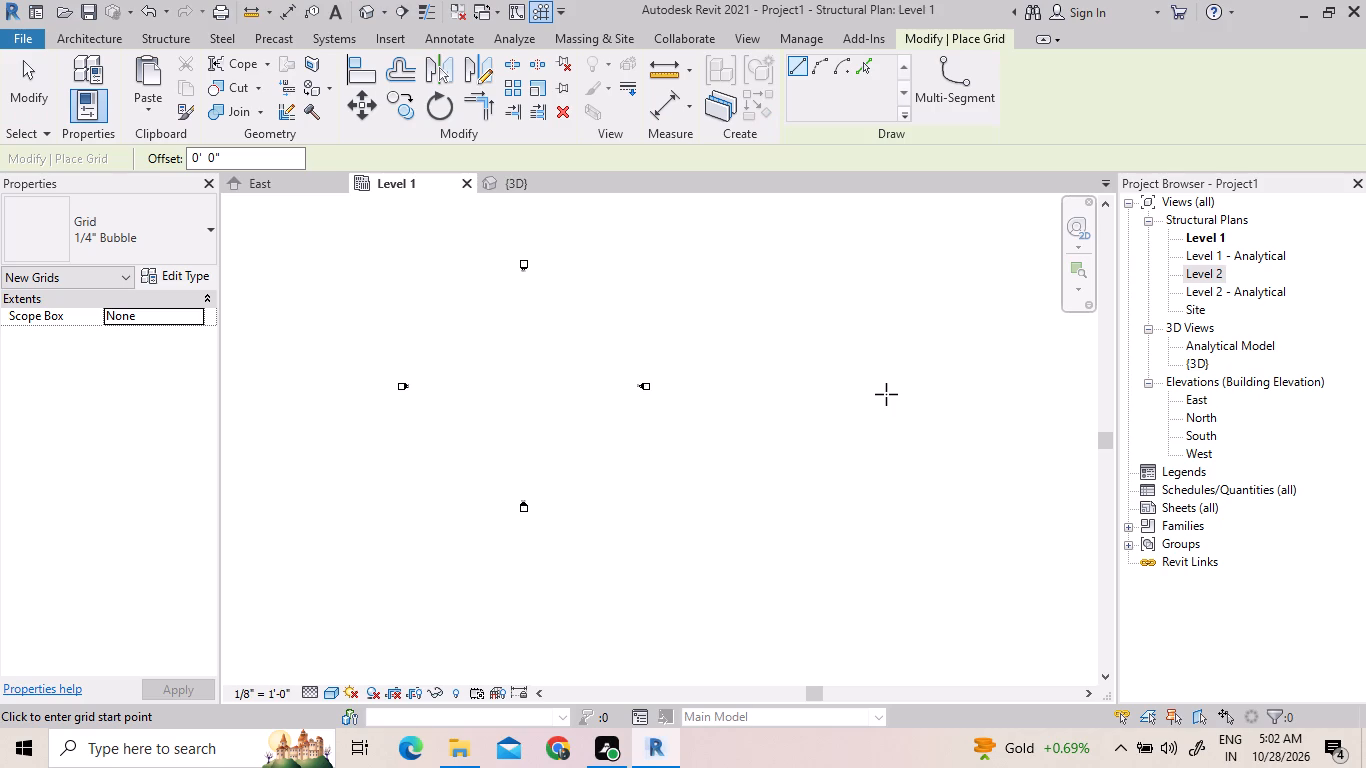
pyautogui.moveTo(450, 375); pyautogui.dragTo(461, 374)
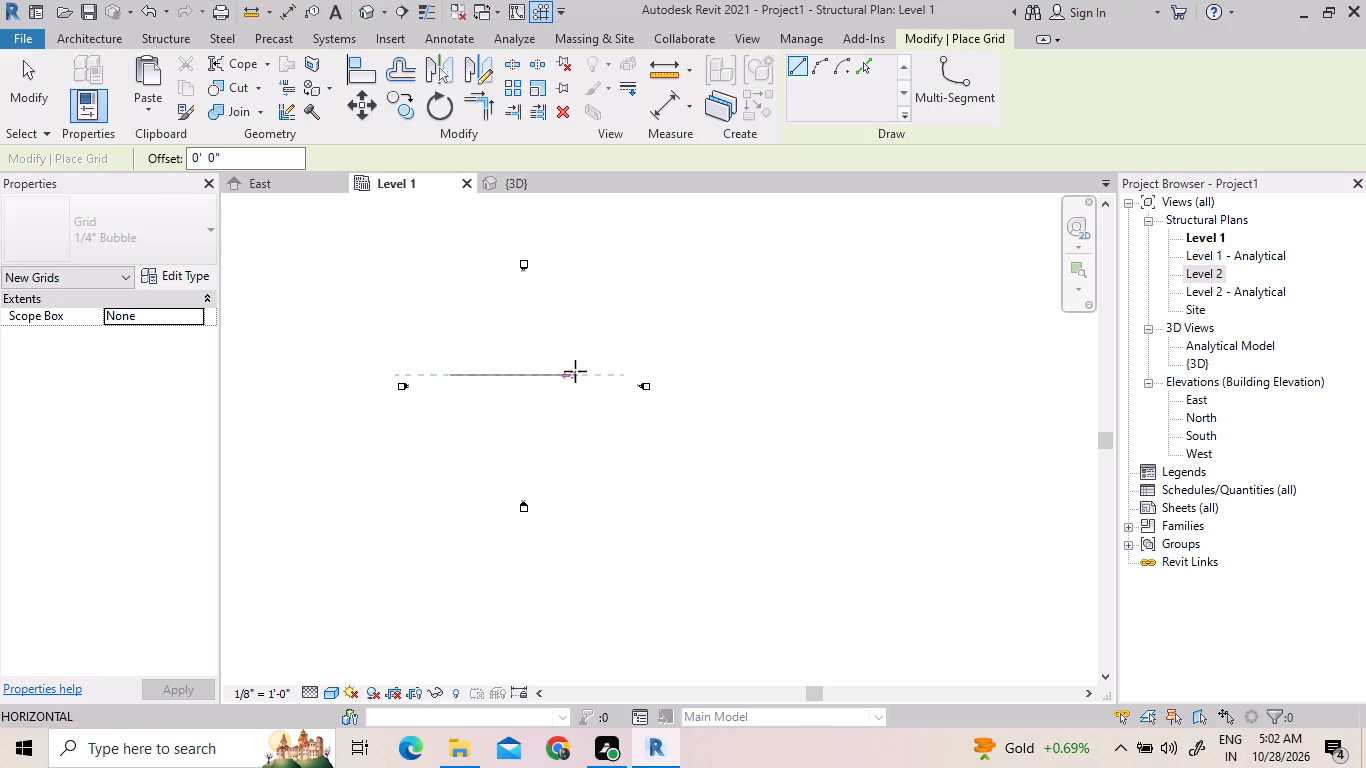
pyautogui.click(603, 375)
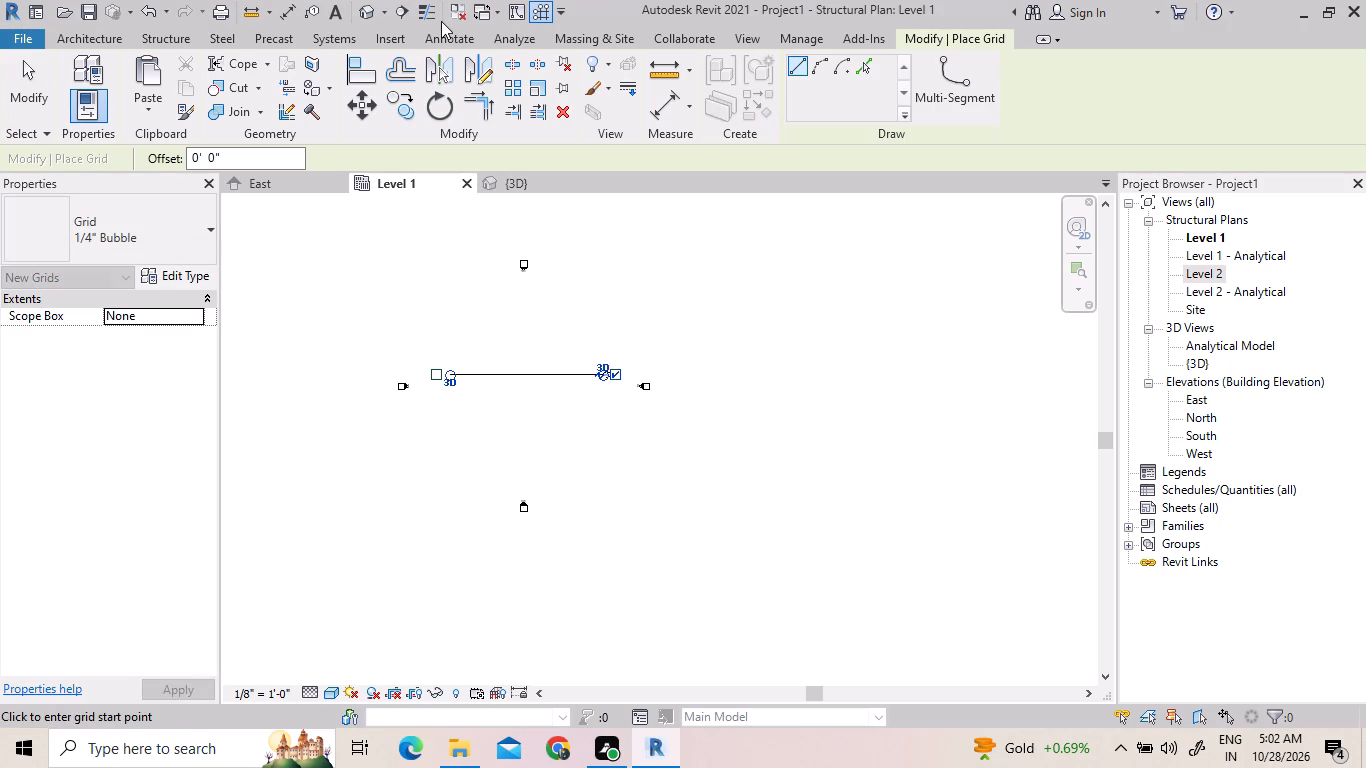
# Array the horizontal grid line upward as 6 ungrouped grids, spaced 10' apart using the Move To 2nd option.
pyautogui.click(507, 84)
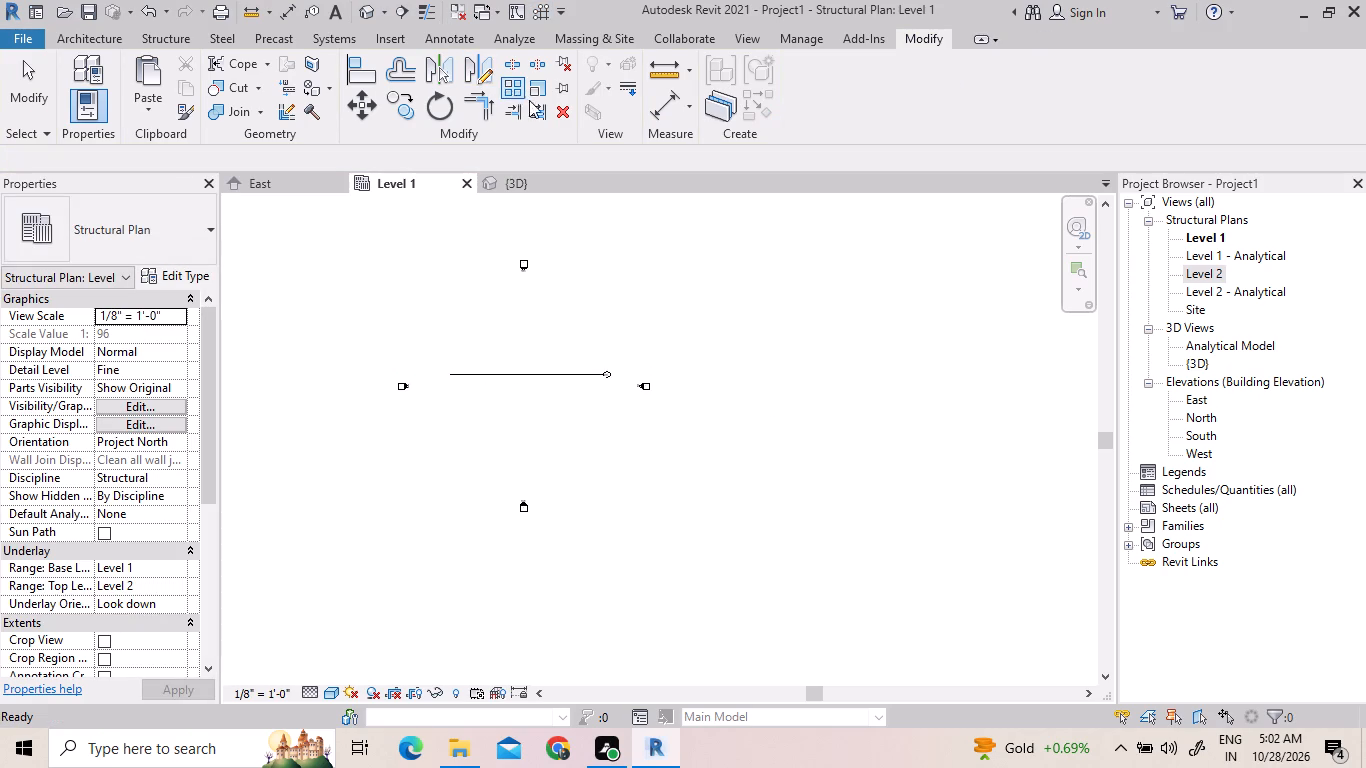
pyautogui.click(606, 373)
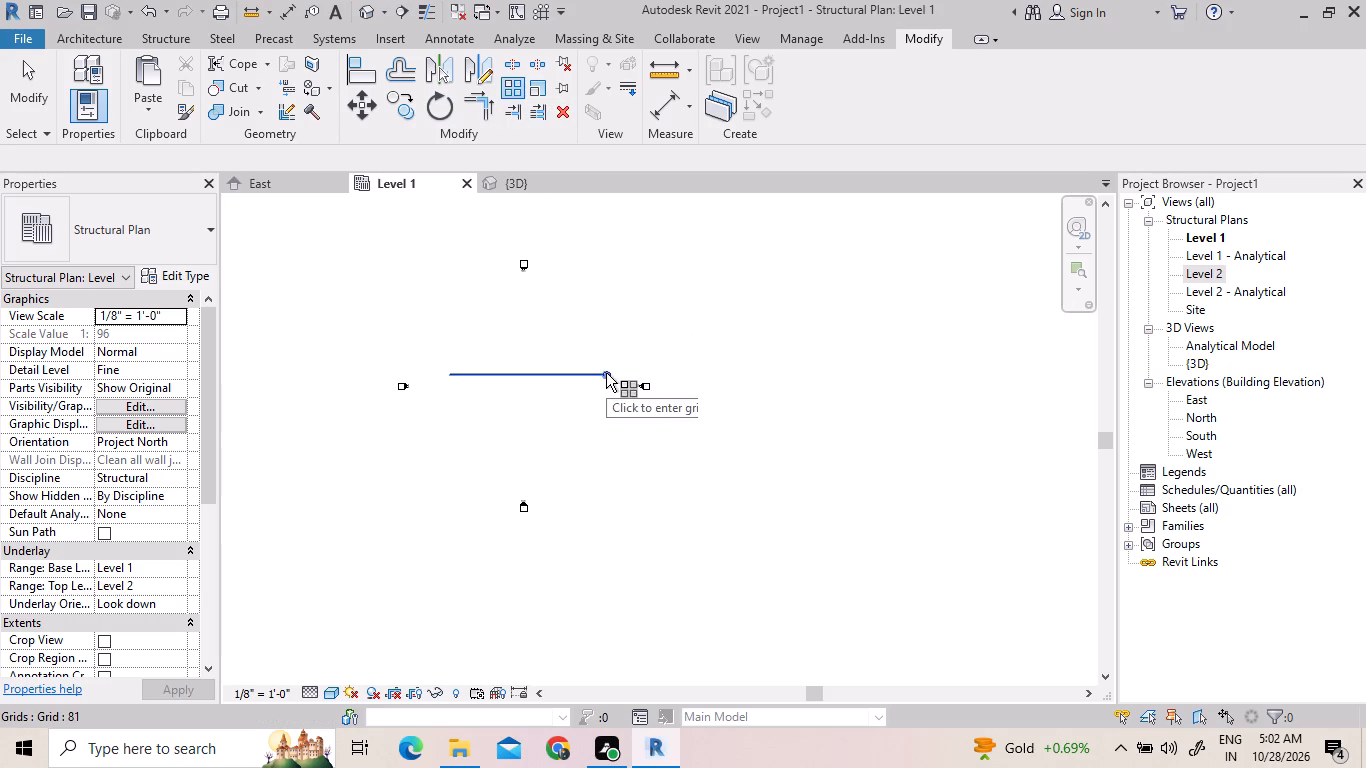
pyautogui.rightClick(606, 373)
pyautogui.click(613, 386)
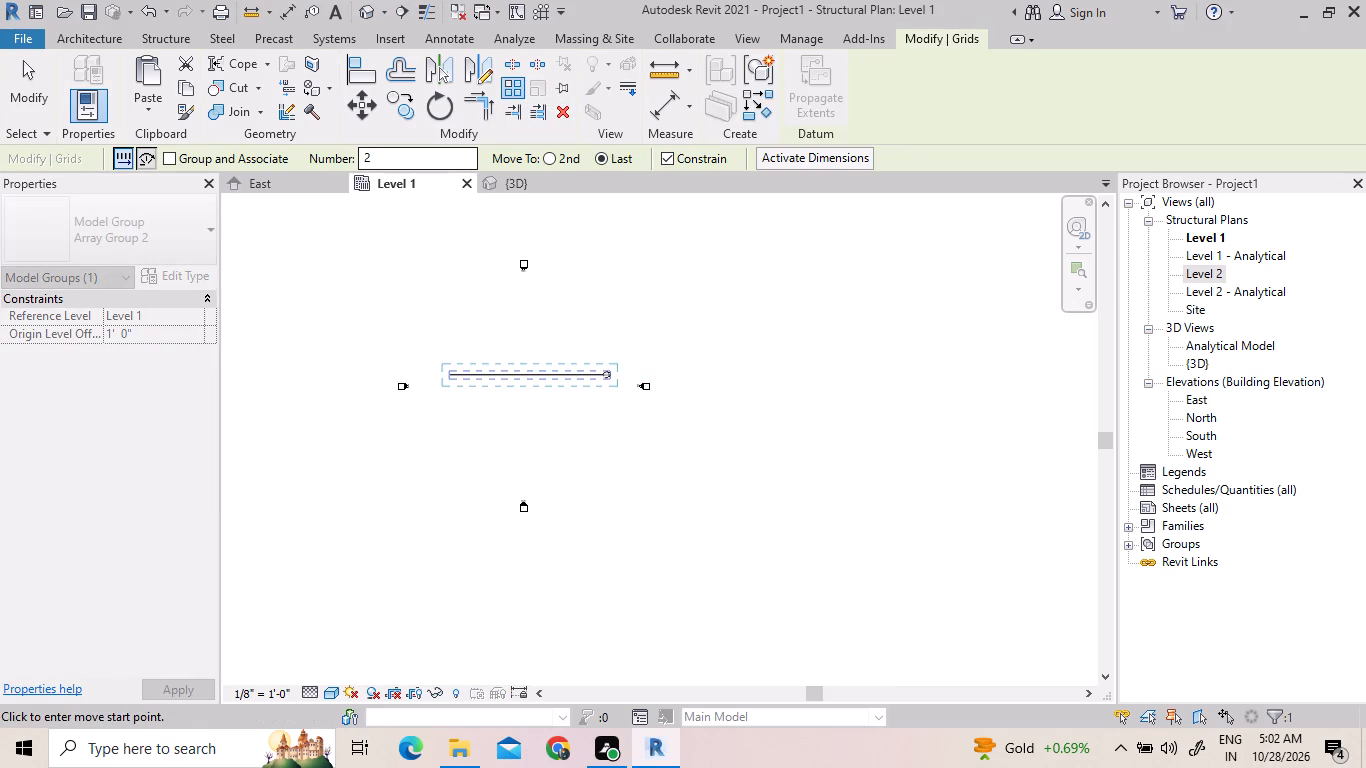
pyautogui.click(409, 155)
pyautogui.moveTo(409, 155); pyautogui.dragTo(345, 152)
pyautogui.press('6')
pyautogui.press('Return')
pyautogui.press('.')
pyautogui.press('BackSpace')
pyautogui.press('Return')
pyautogui.click(551, 162)
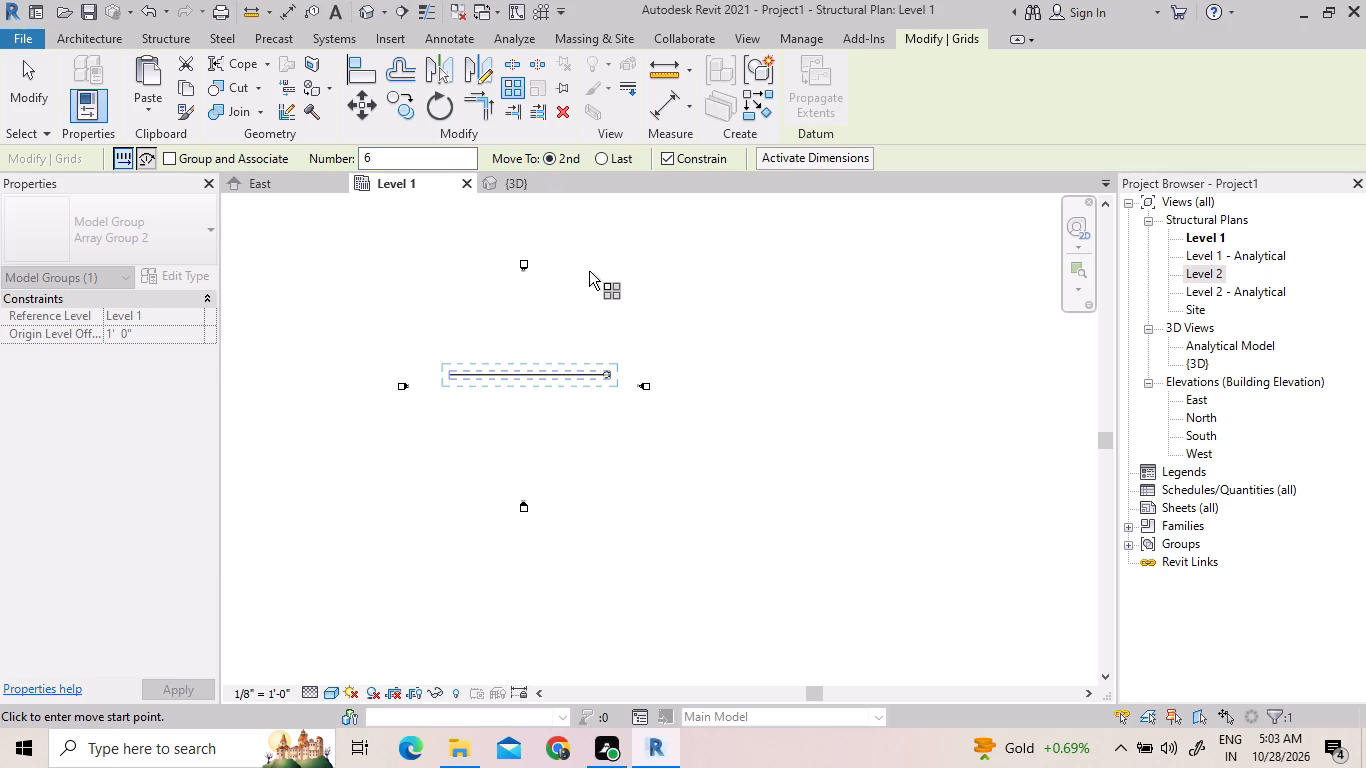
pyautogui.press('.')
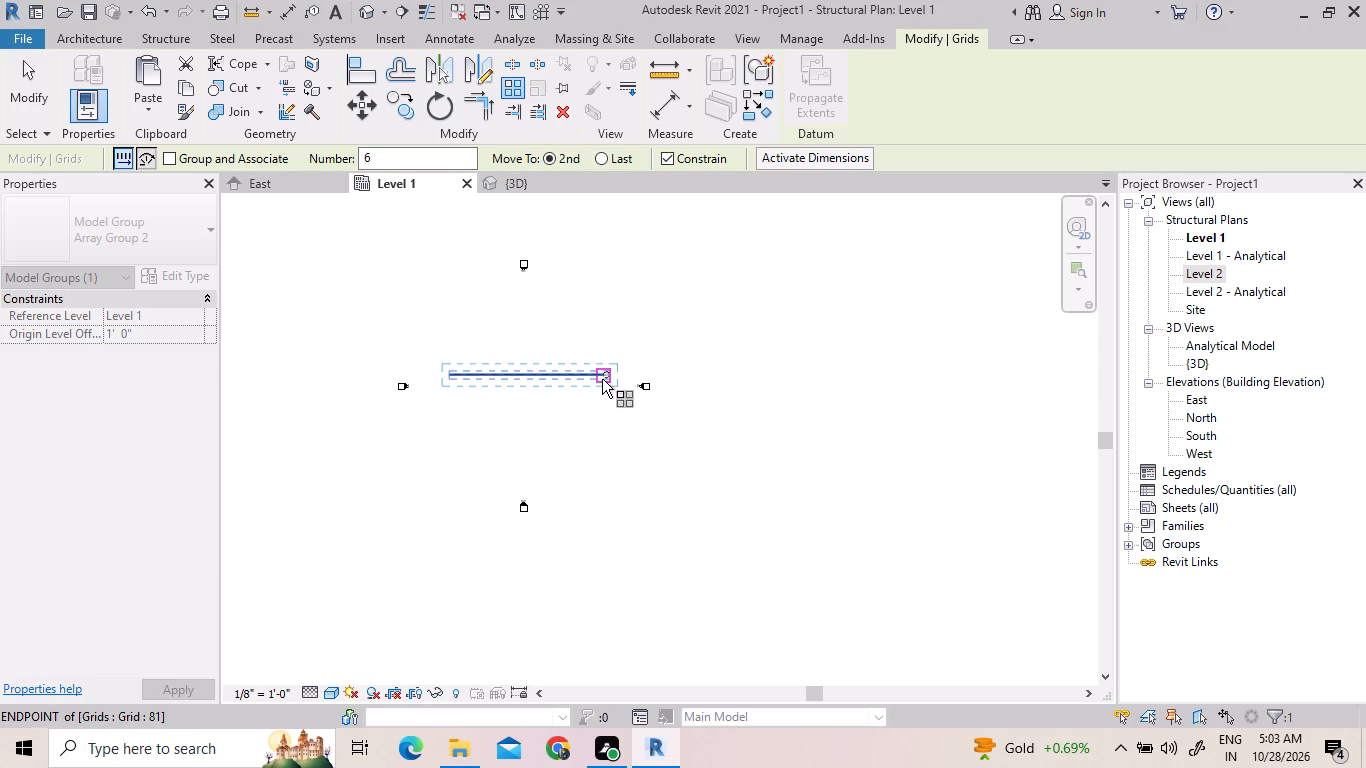
pyautogui.moveTo(605, 377); pyautogui.dragTo(605, 326)
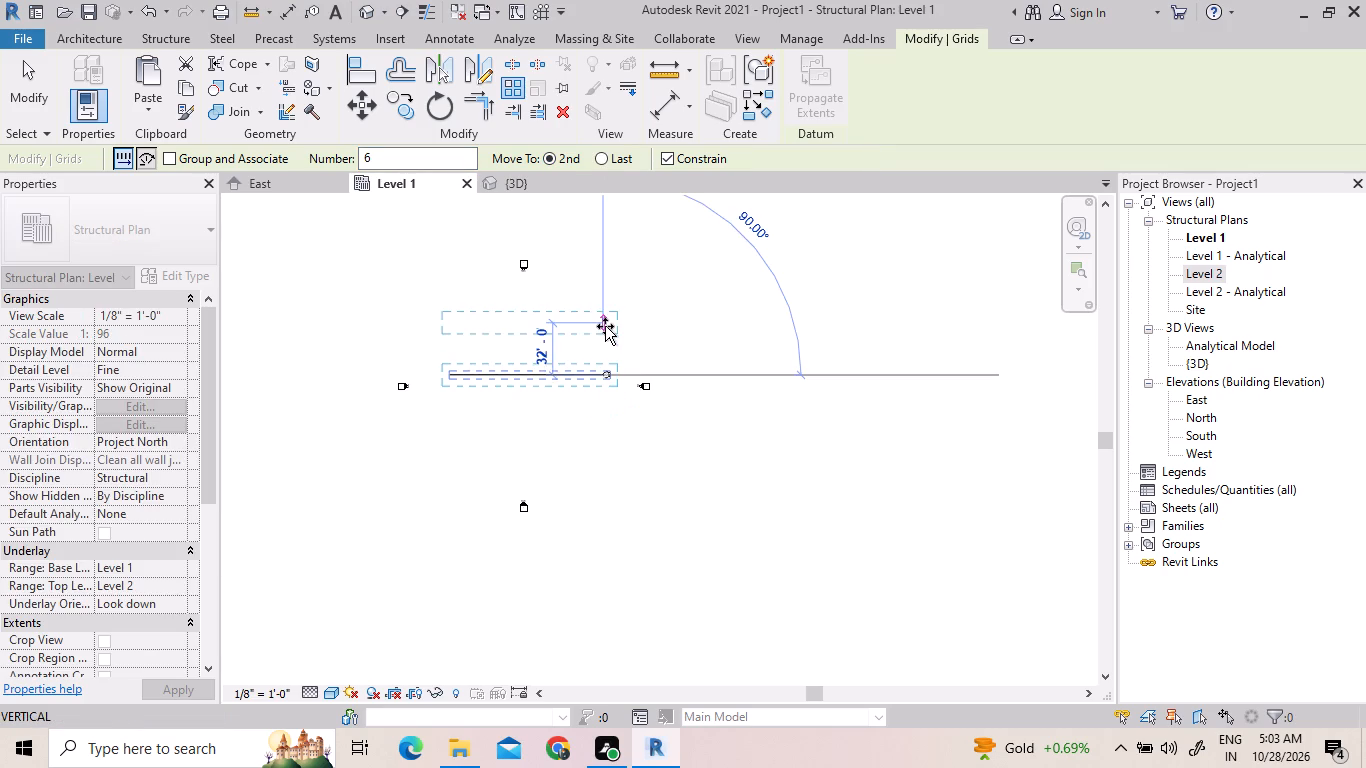
pyautogui.write("10'")
pyautogui.press('Return')
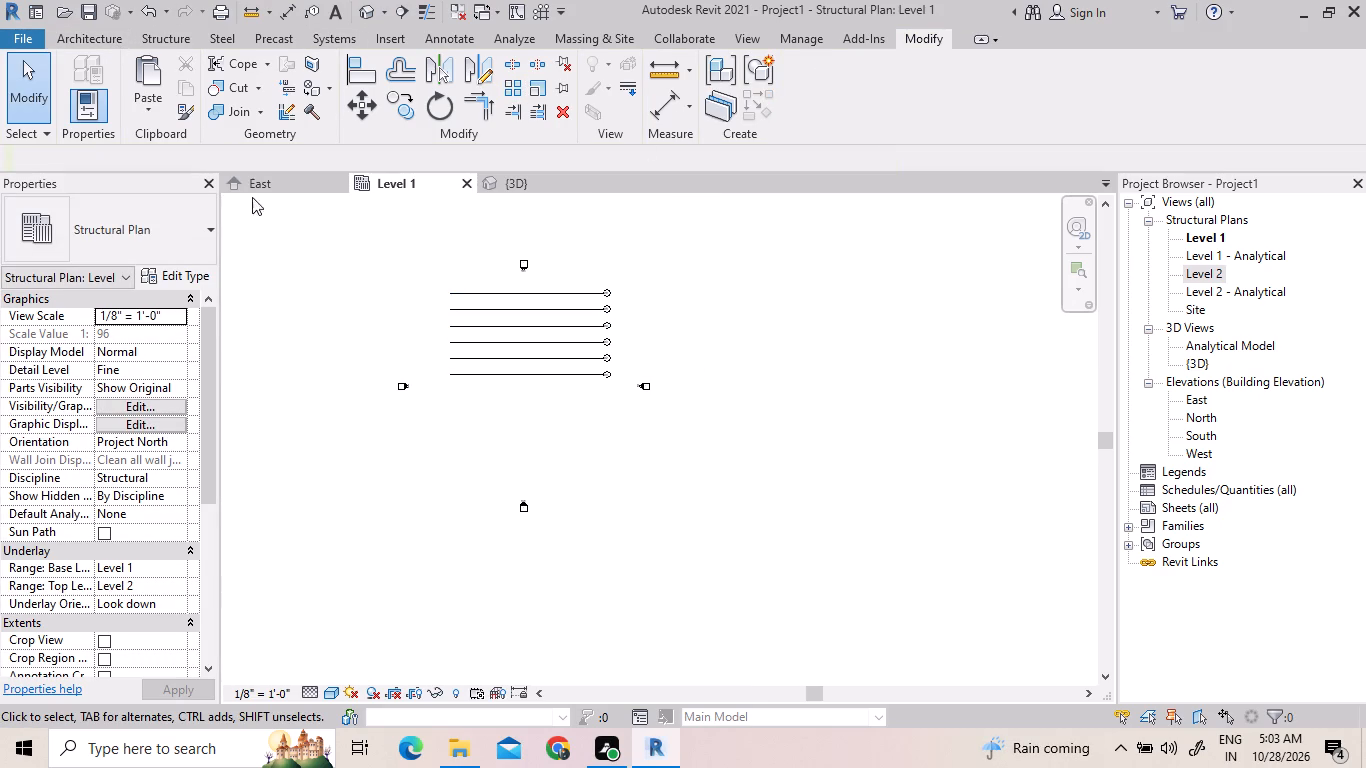
# Draw a vertical grid line across all six horizontal grids, near their western ends, as a similar grid to the lowest one.
pyautogui.click(534, 373)
pyautogui.rightClick(534, 373)
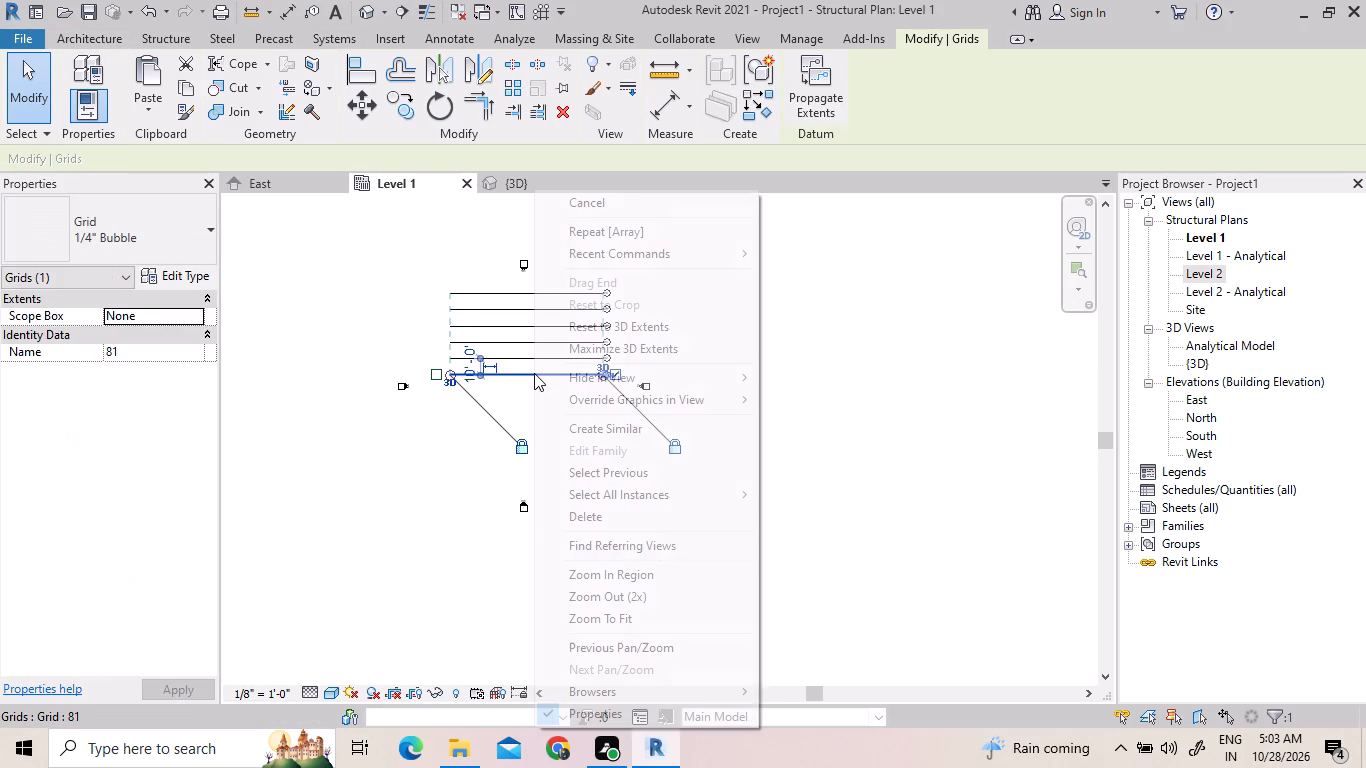
pyautogui.click(600, 434)
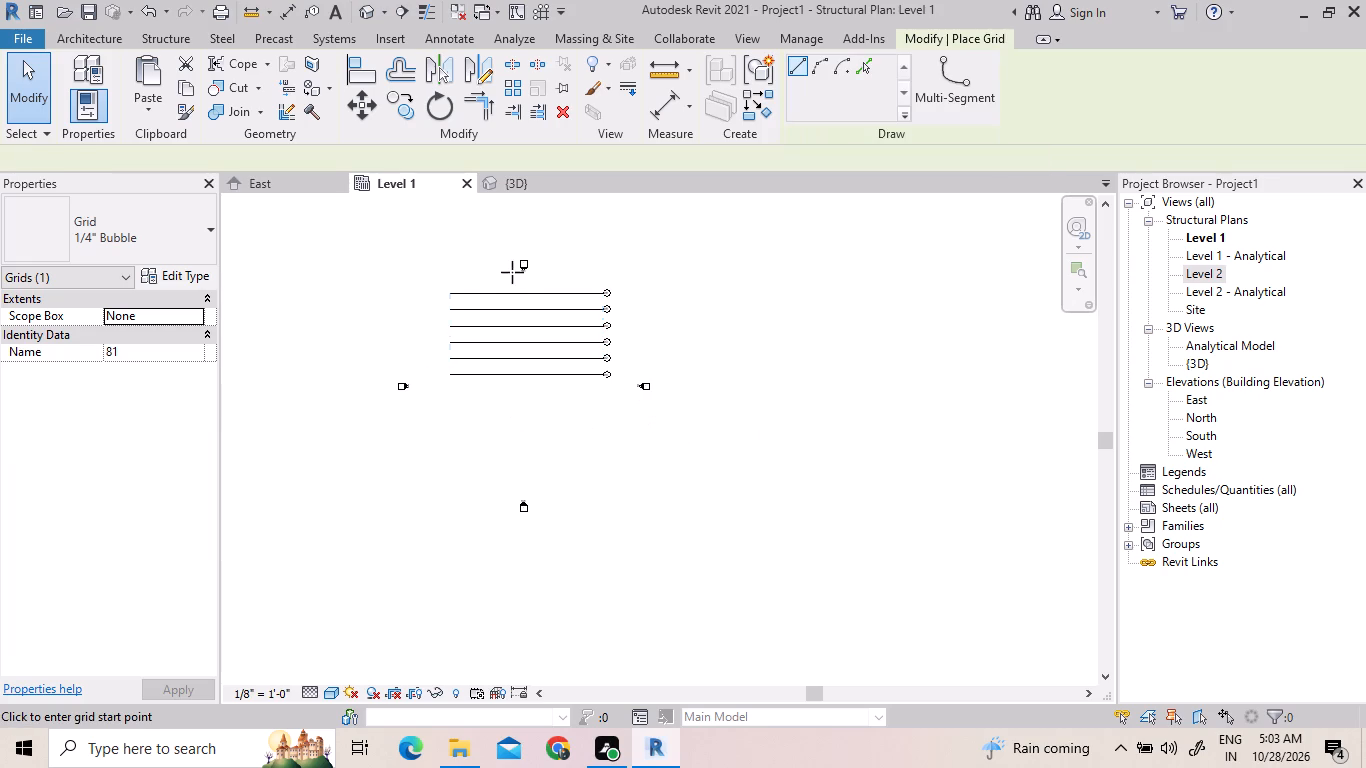
pyautogui.click(482, 258)
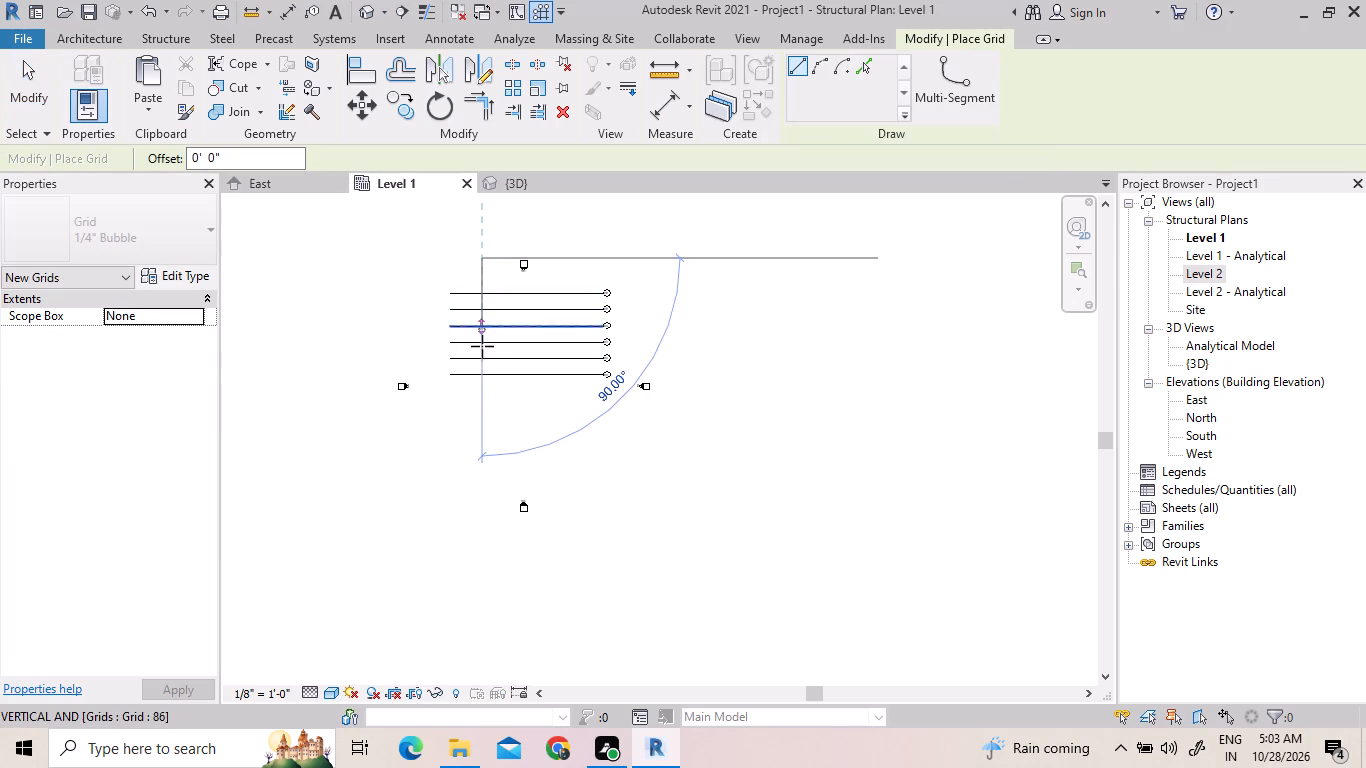
pyautogui.click(476, 409)
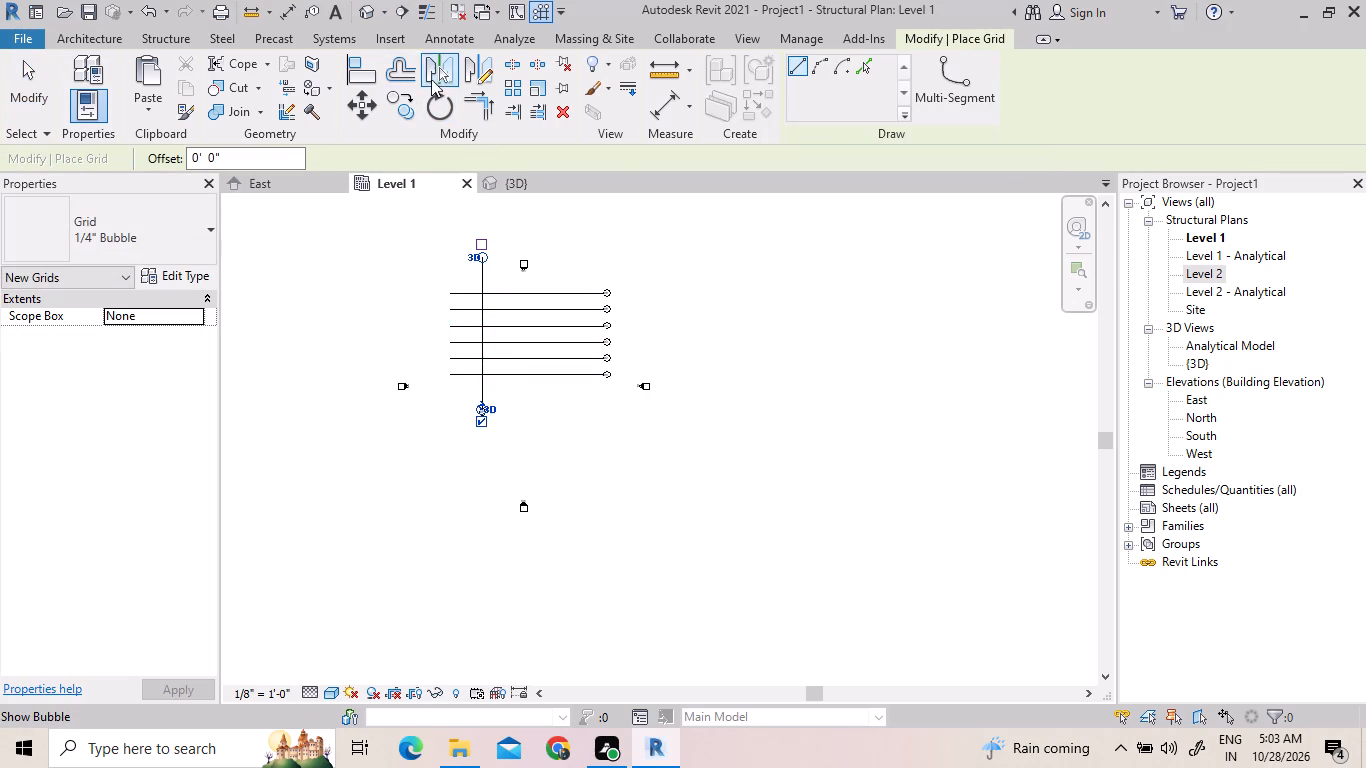
# Array the vertical grid line eastward as 6 ungrouped grids, spaced 10' apart using the Move To 2nd option.
pyautogui.click(519, 90)
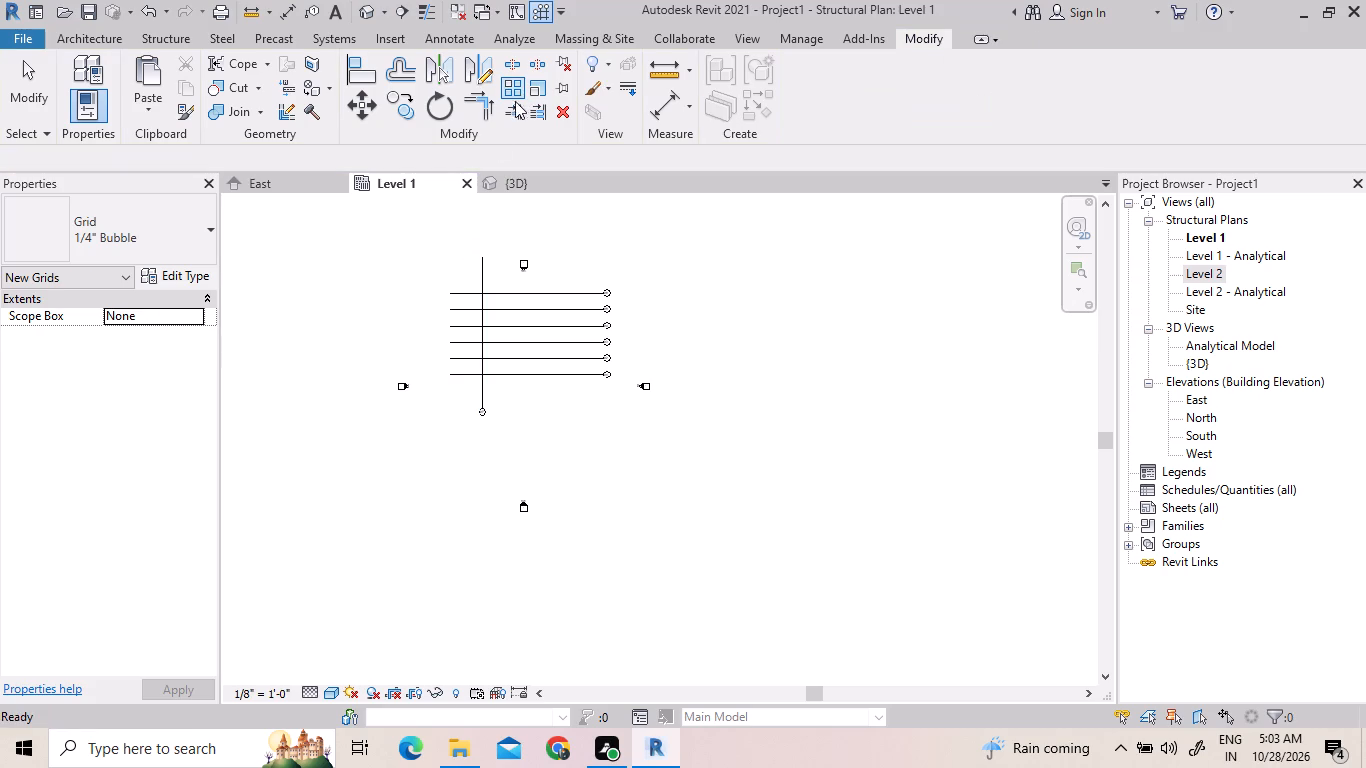
pyautogui.click(480, 412)
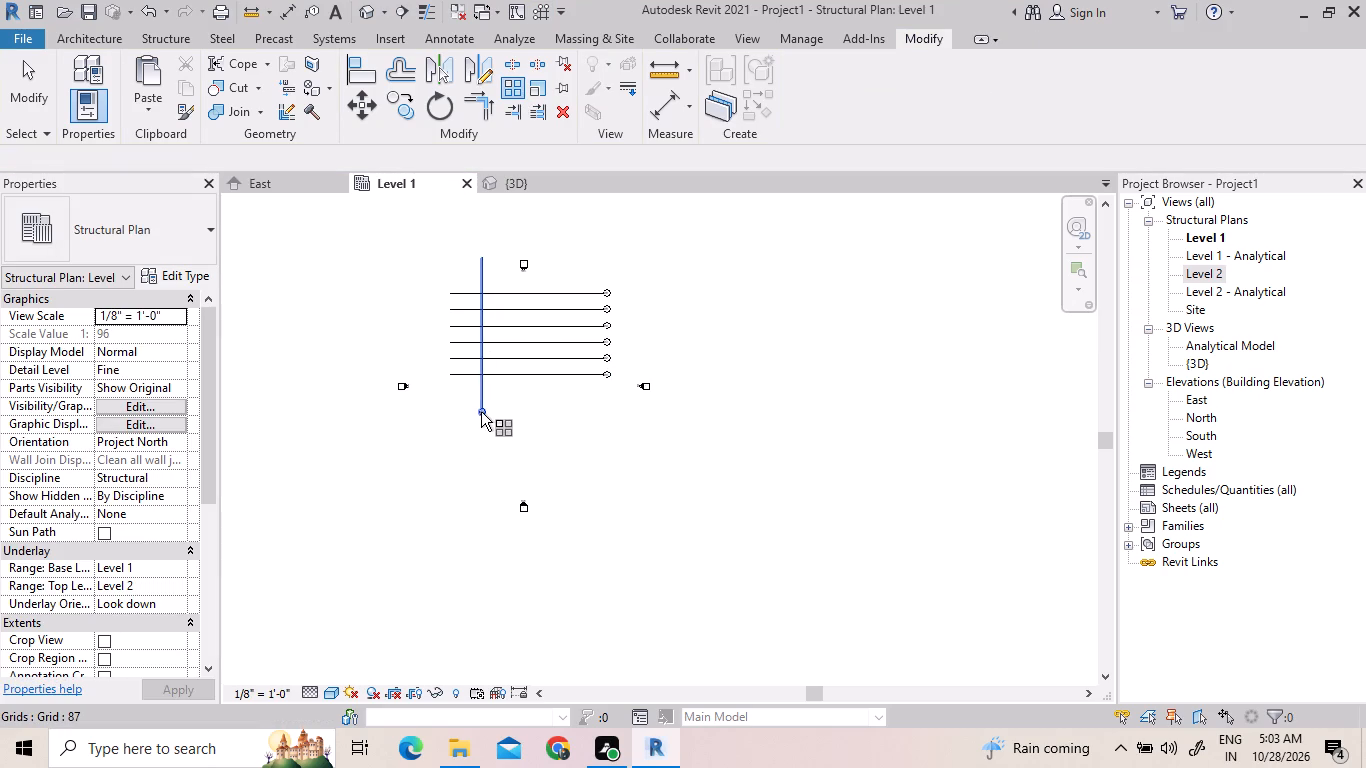
pyautogui.rightClick(482, 412)
pyautogui.click(508, 420)
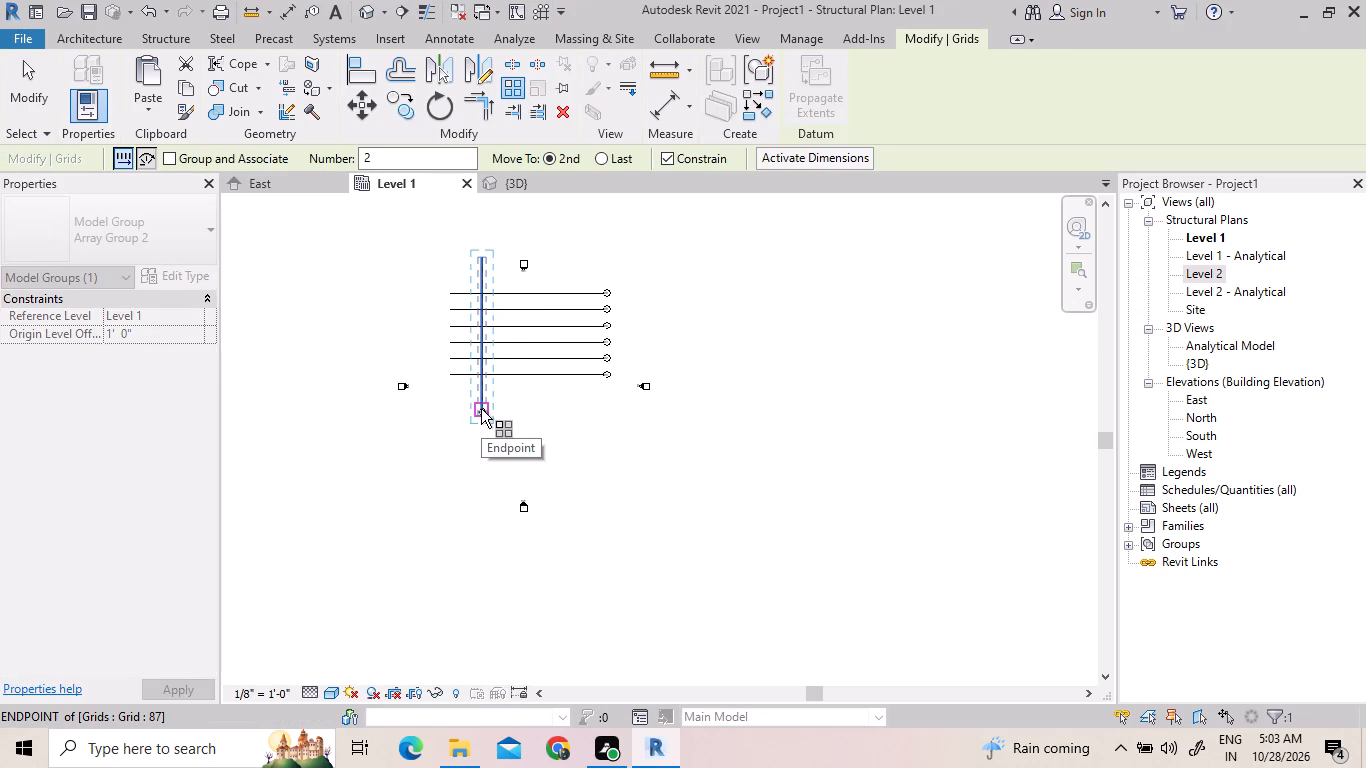
pyautogui.click(396, 164)
pyautogui.moveTo(396, 164); pyautogui.dragTo(385, 156)
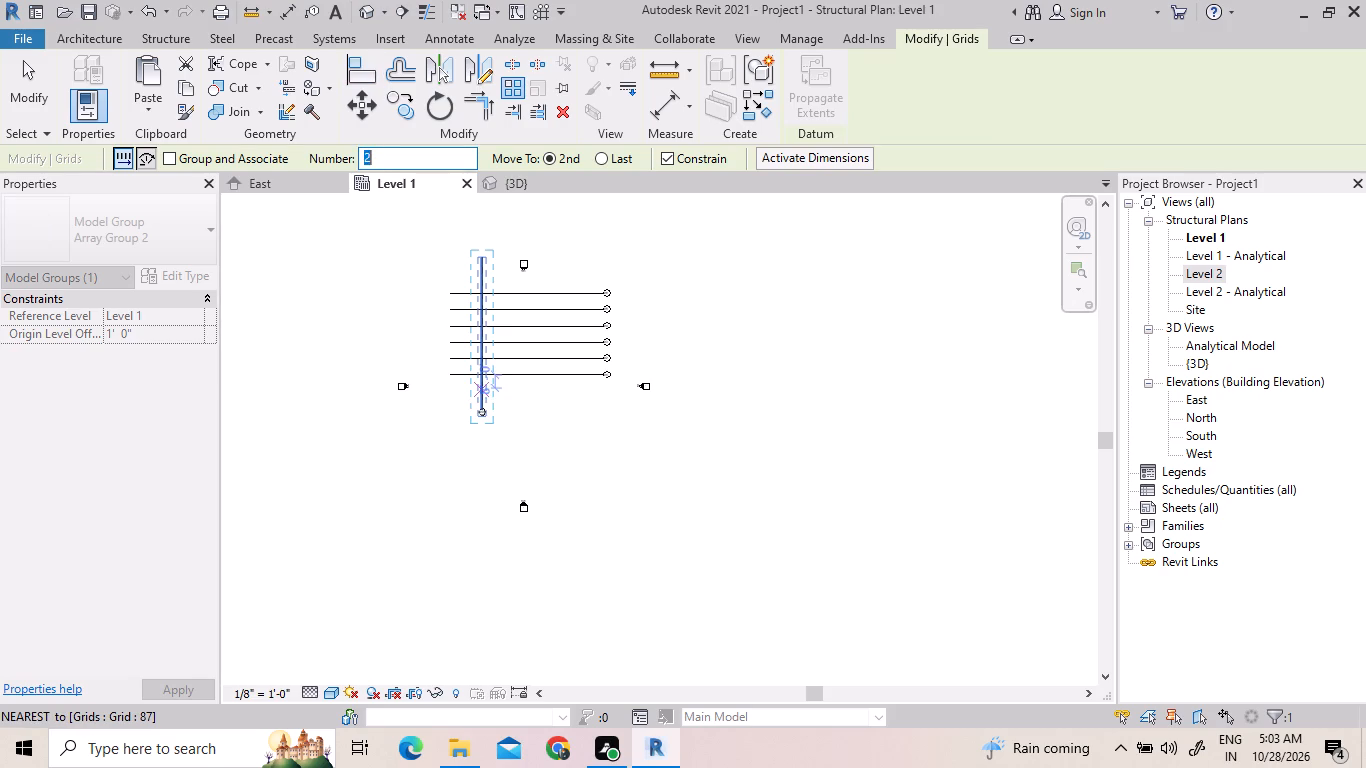
pyautogui.moveTo(385, 156); pyautogui.dragTo(384, 156)
pyautogui.press('3')
pyautogui.press('BackSpace')
pyautogui.press('6')
pyautogui.press('Return')
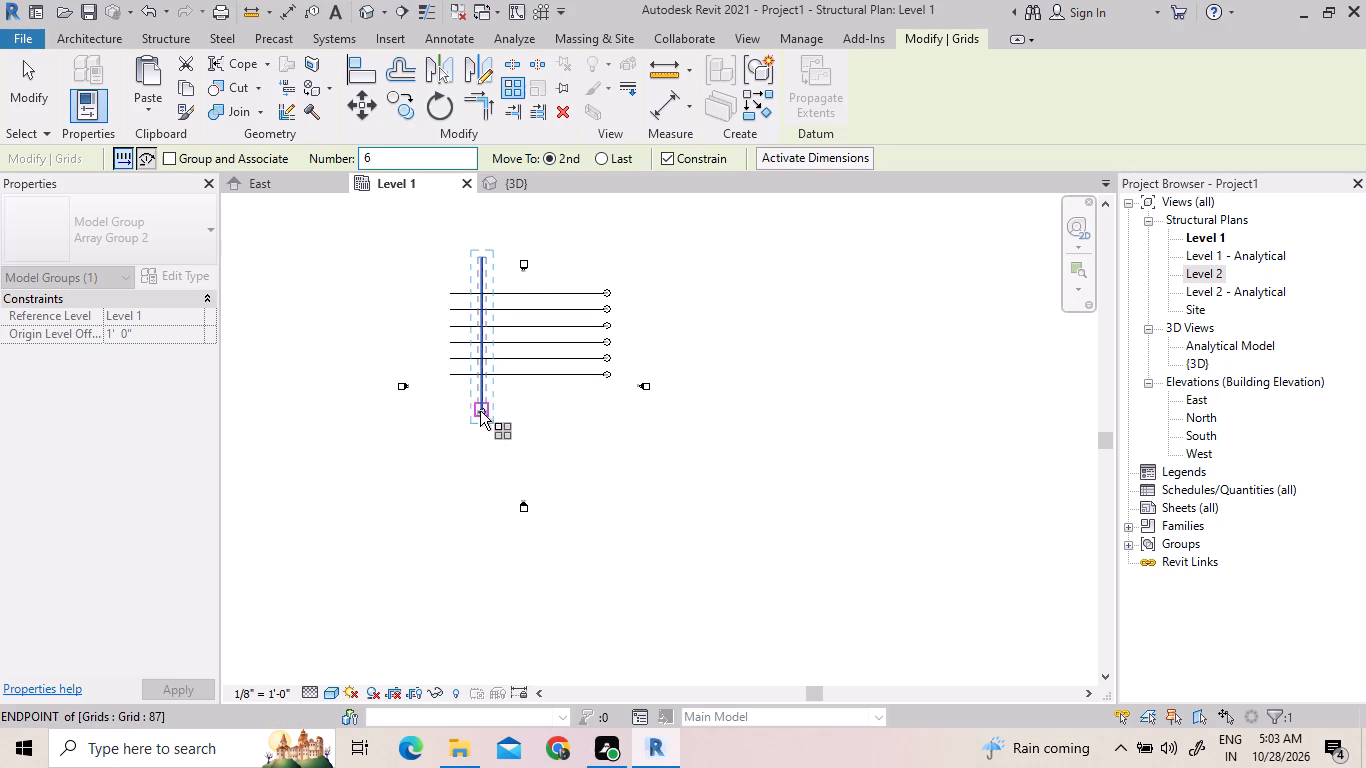
pyautogui.moveTo(480, 411); pyautogui.dragTo(514, 412)
pyautogui.write("10'")
pyautogui.press('Return')
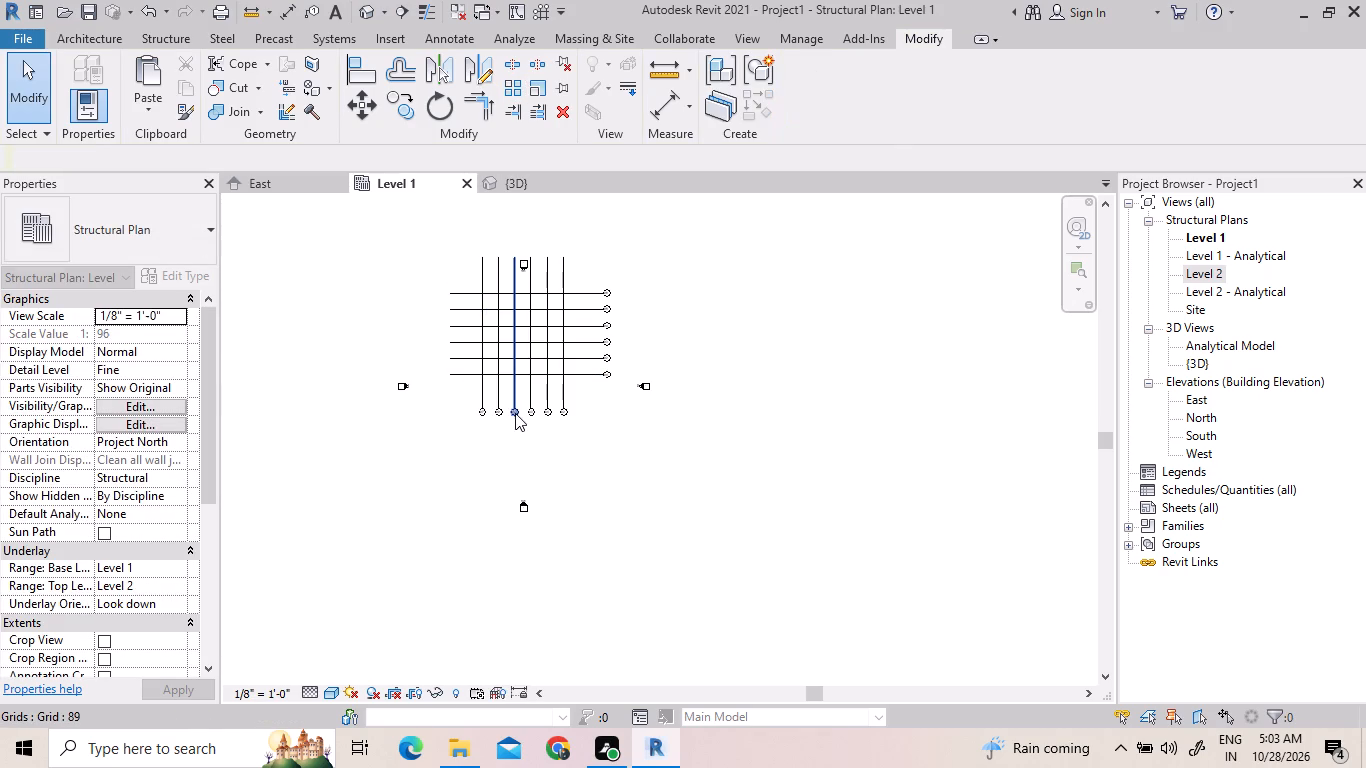
# Place Concrete-Rectangular-Column c1 vertical structural columns at every intersection of the horizontal and vertical grids.
pyautogui.scroll(4, 530, 200)
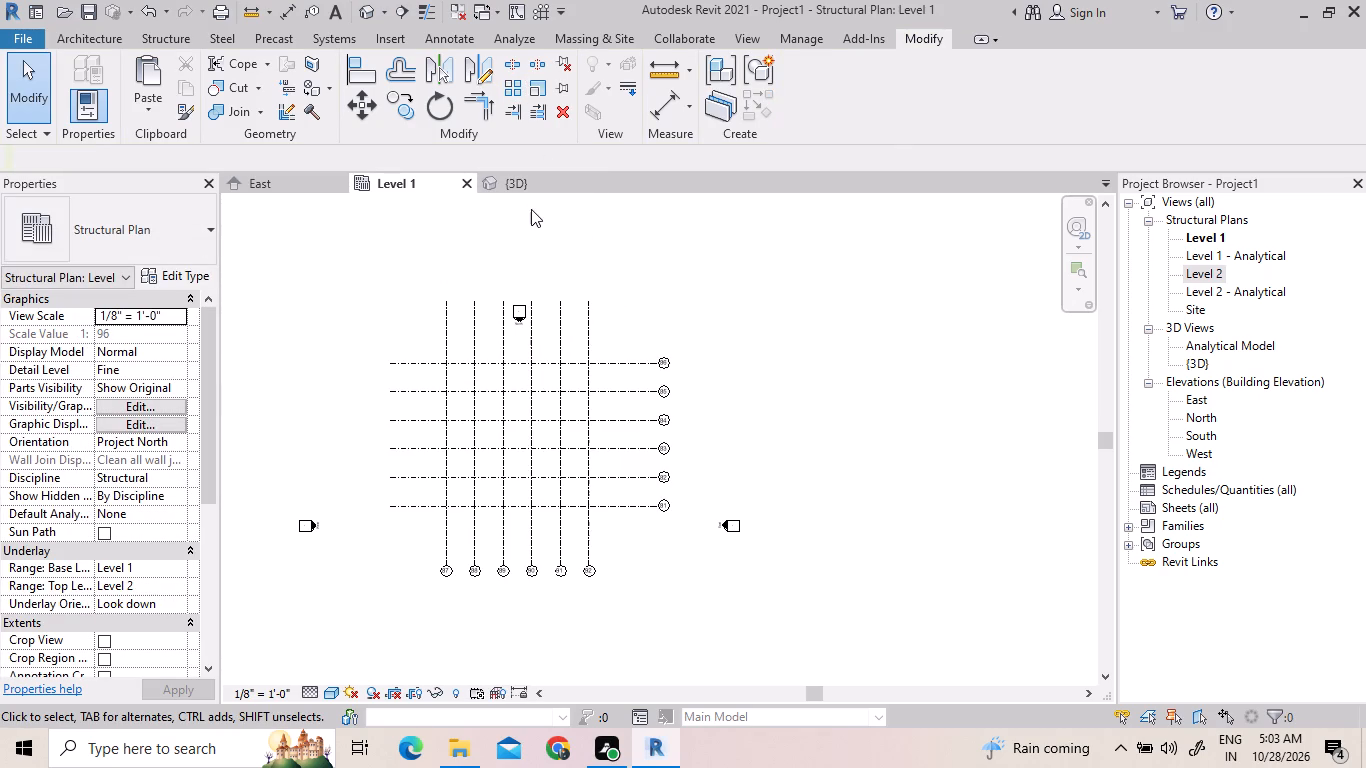
pyautogui.click(183, 37)
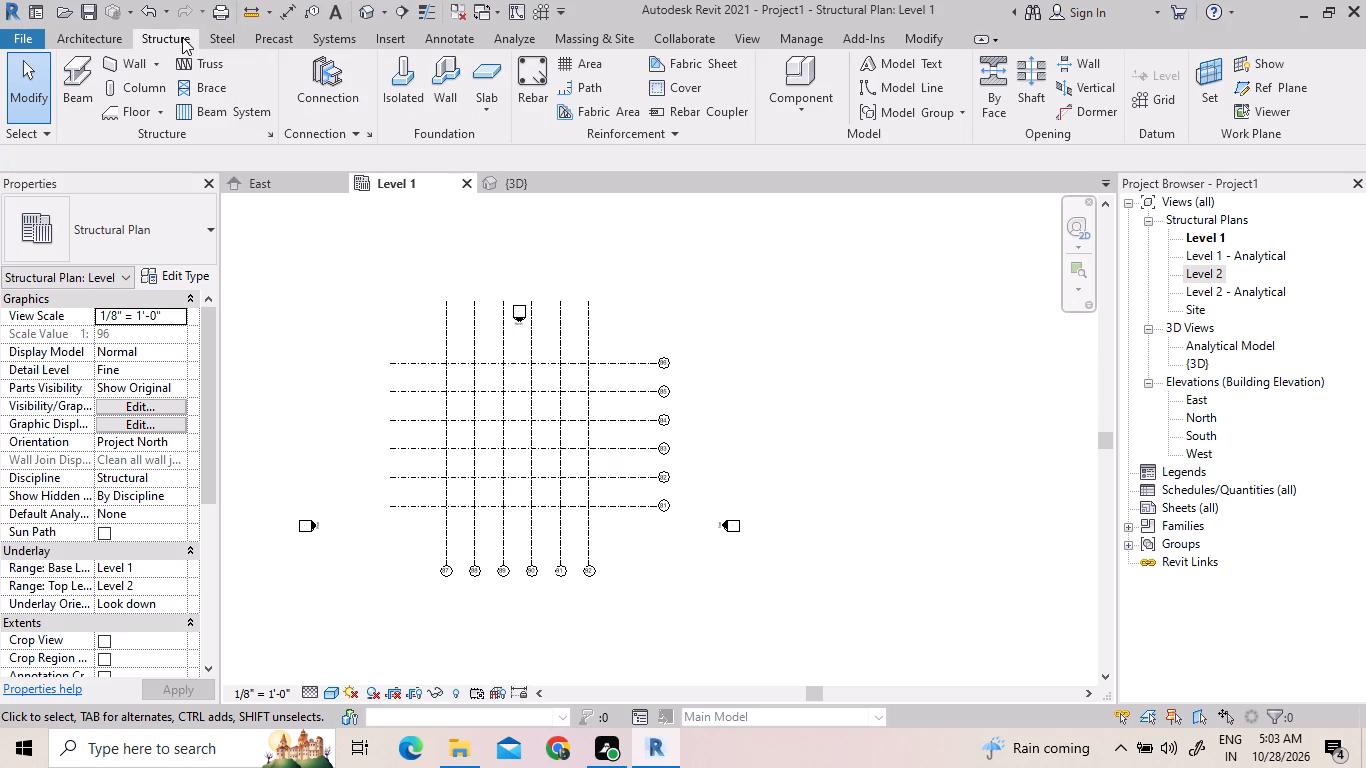
pyautogui.click(138, 89)
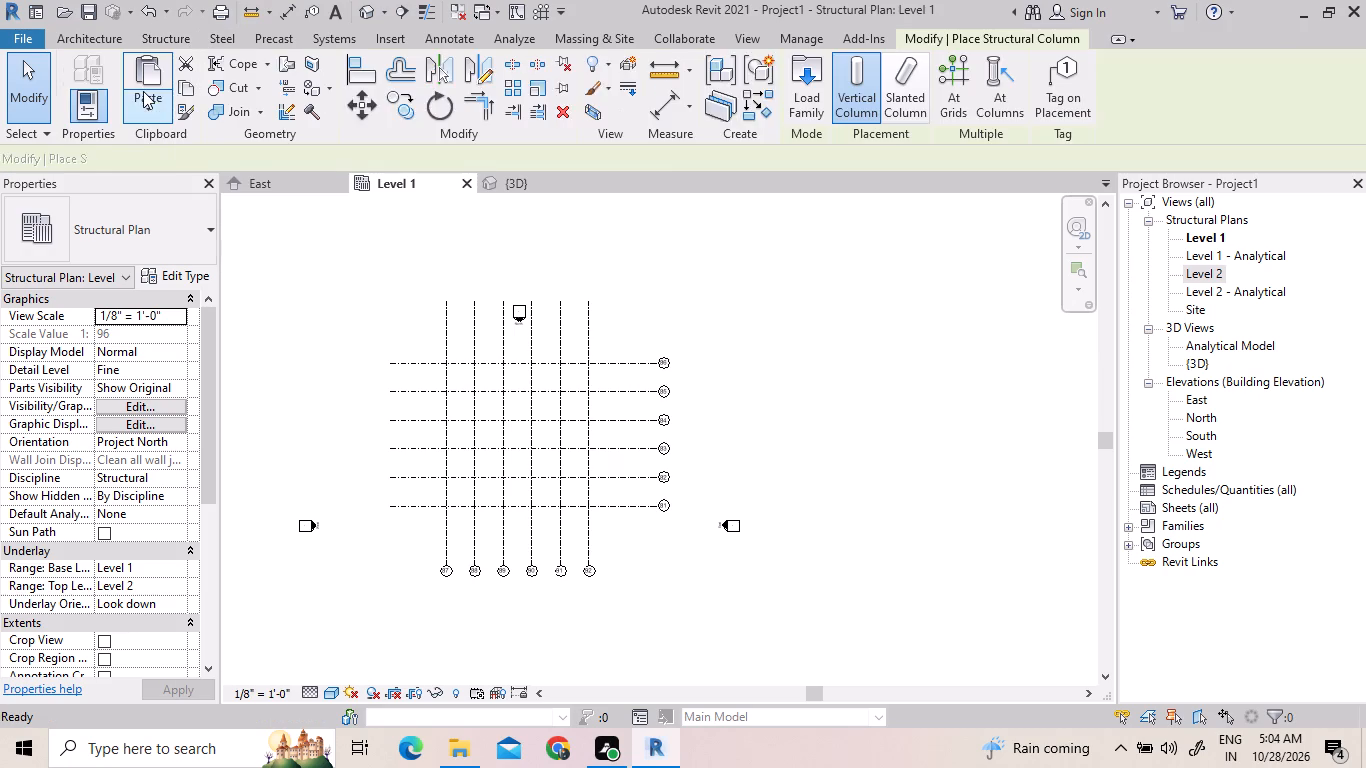
pyautogui.click(961, 96)
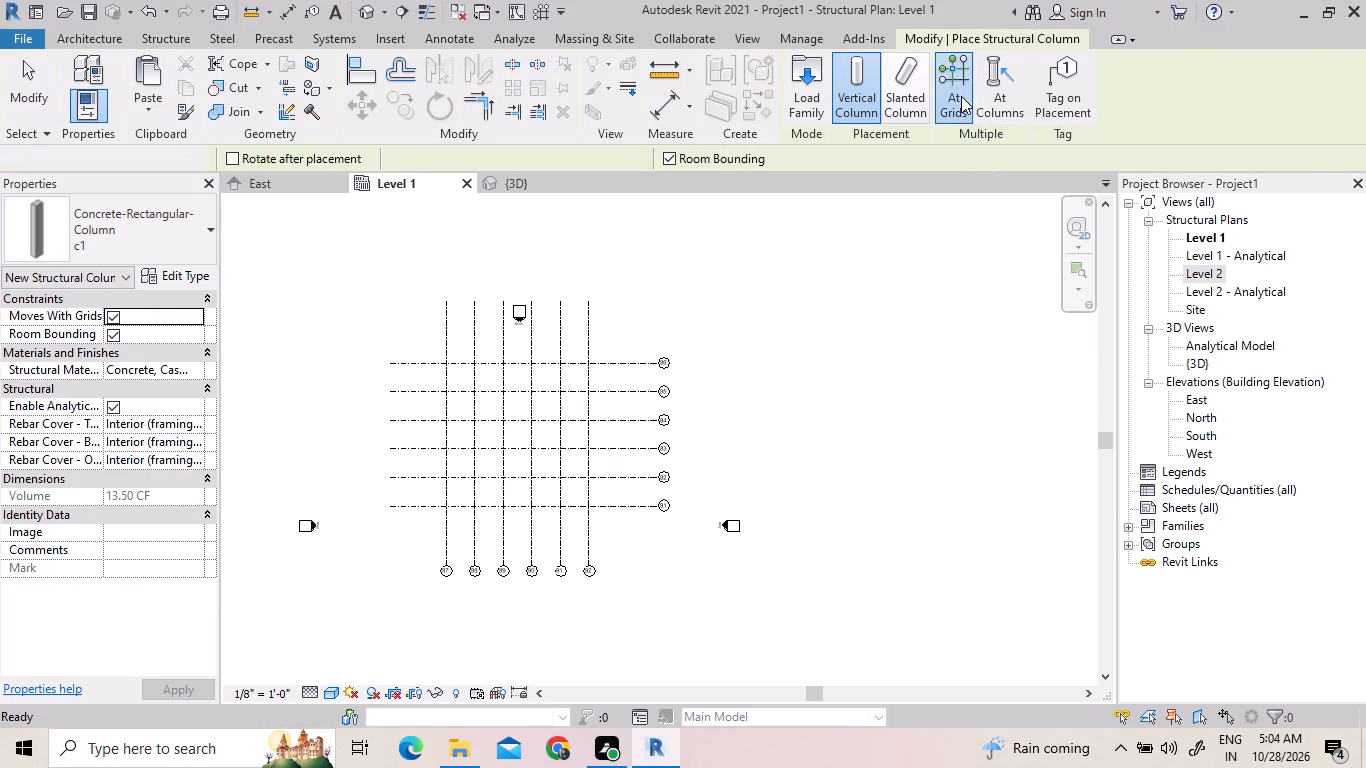
pyautogui.moveTo(604, 521); pyautogui.dragTo(589, 514)
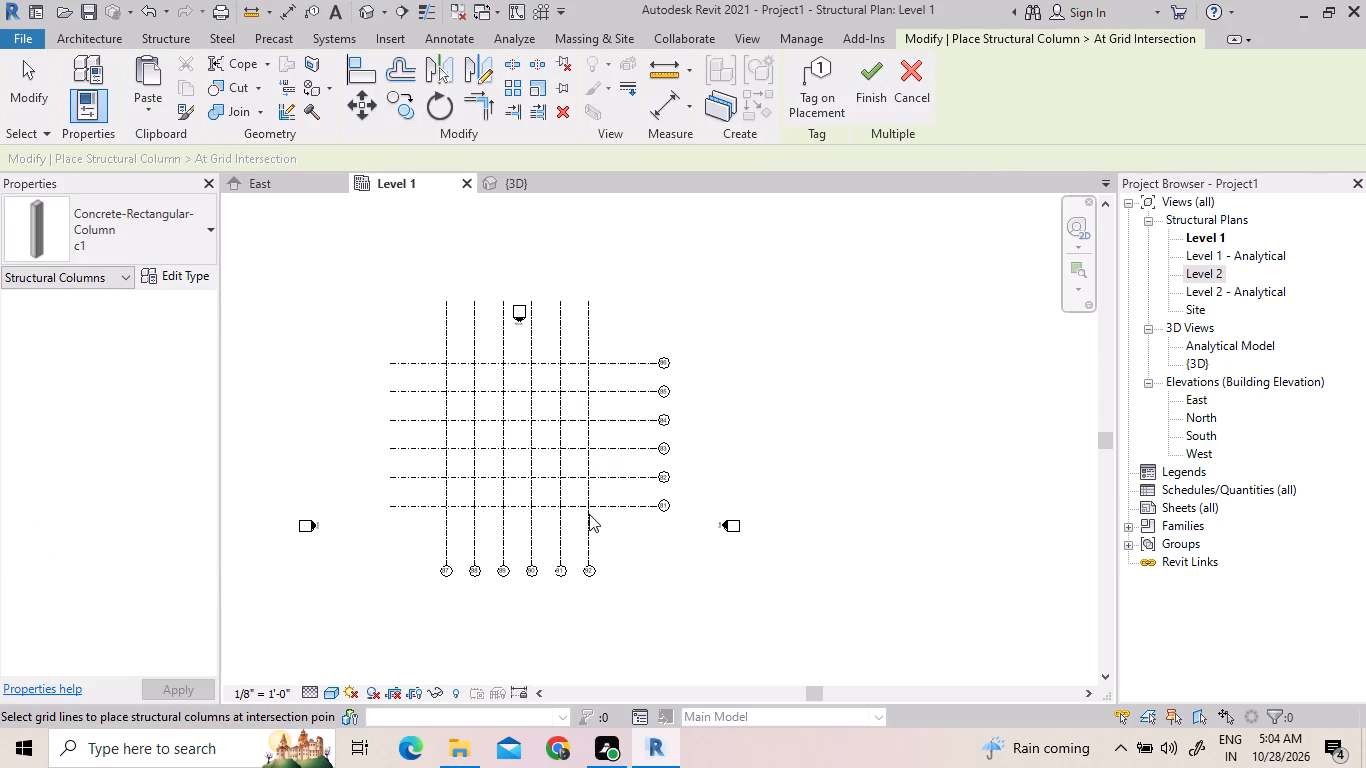
pyautogui.moveTo(589, 514); pyautogui.dragTo(404, 329)
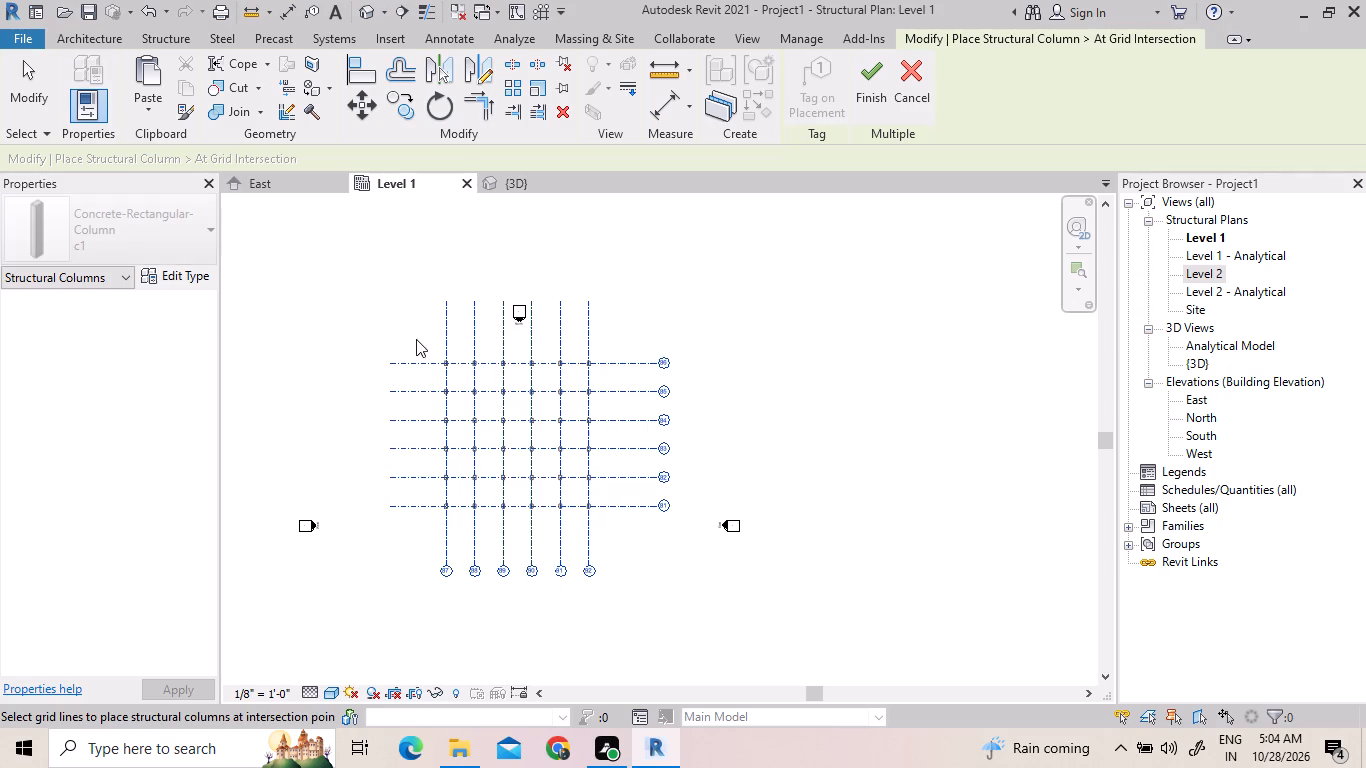
pyautogui.click(879, 80)
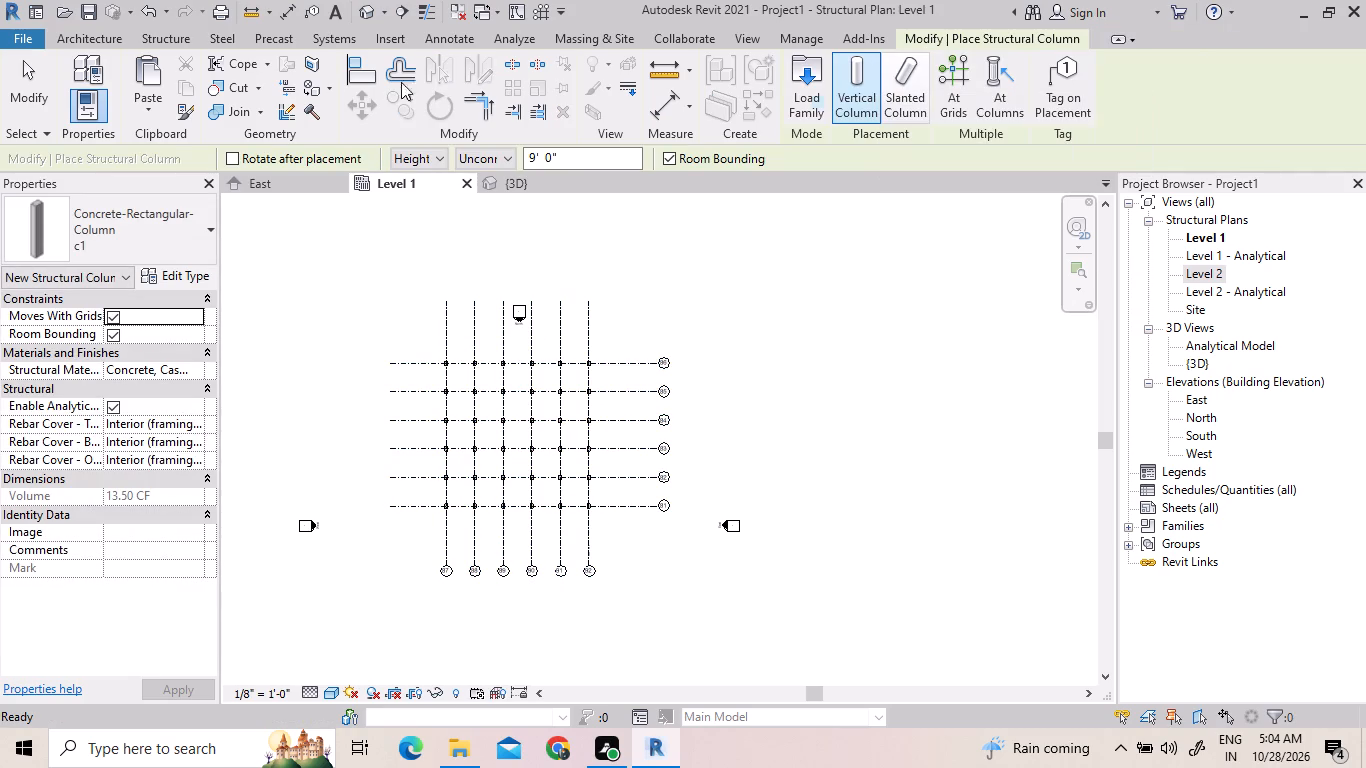
# Set the structural column placement to Height with Level 6 as the top level.
pyautogui.click(434, 159)
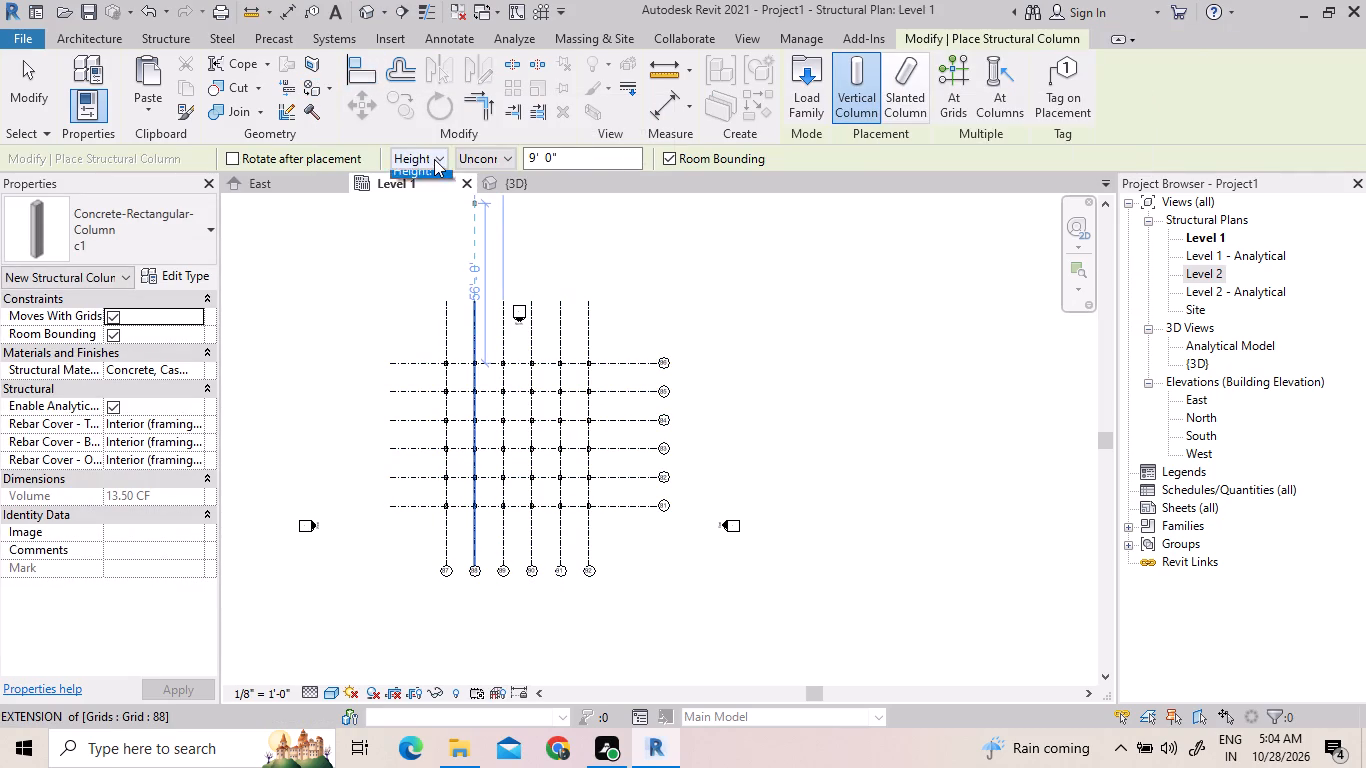
pyautogui.click(442, 189)
pyautogui.click(505, 158)
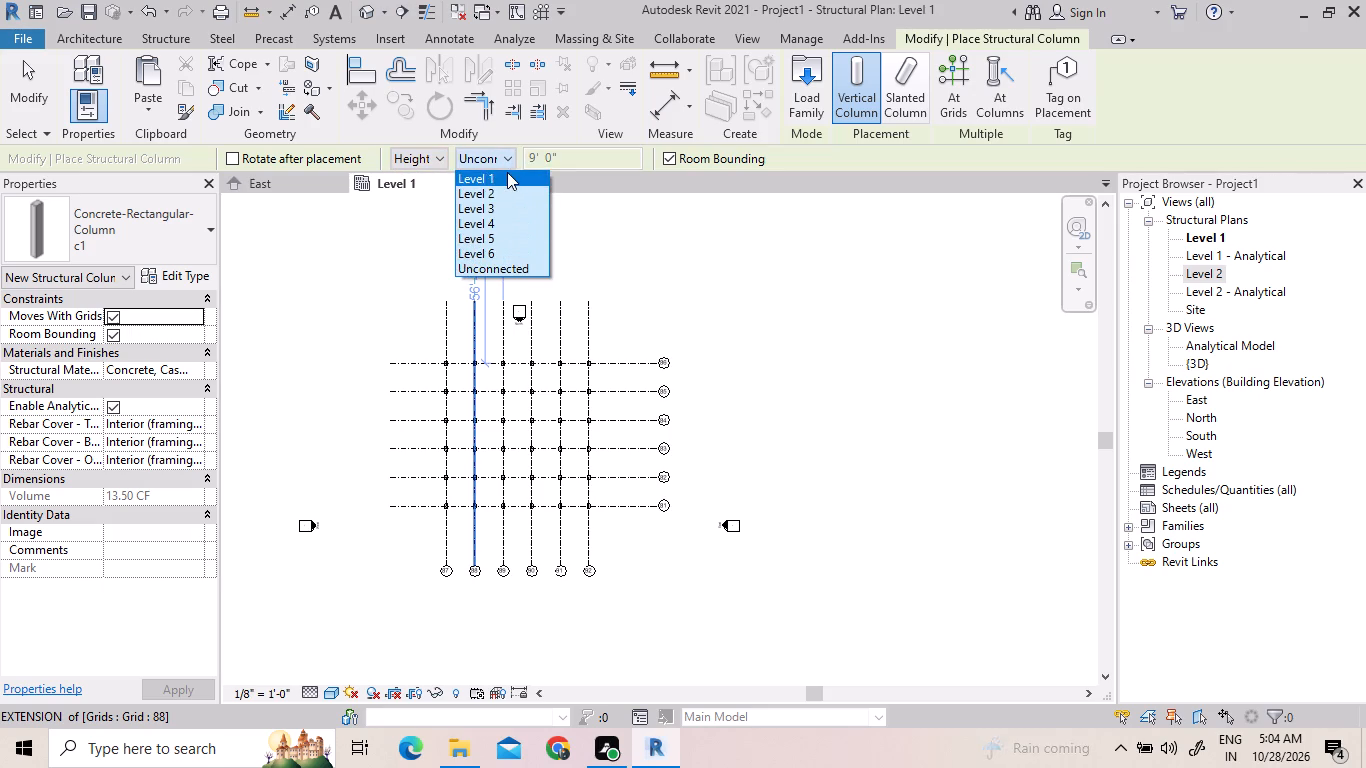
pyautogui.click(508, 249)
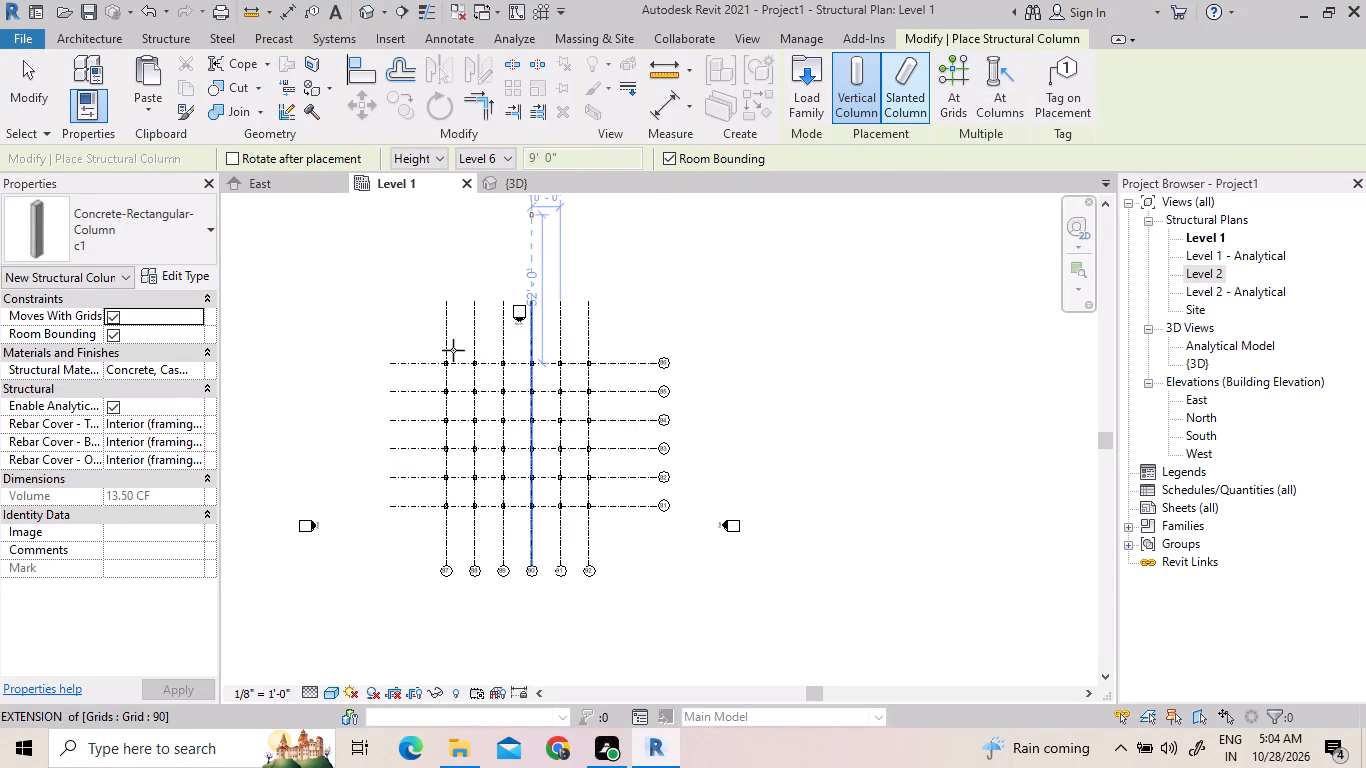
# Paste the copied elements aligned to selected levels, choosing Level 1 through Level 6.
pyautogui.click(163, 112)
pyautogui.click(168, 192)
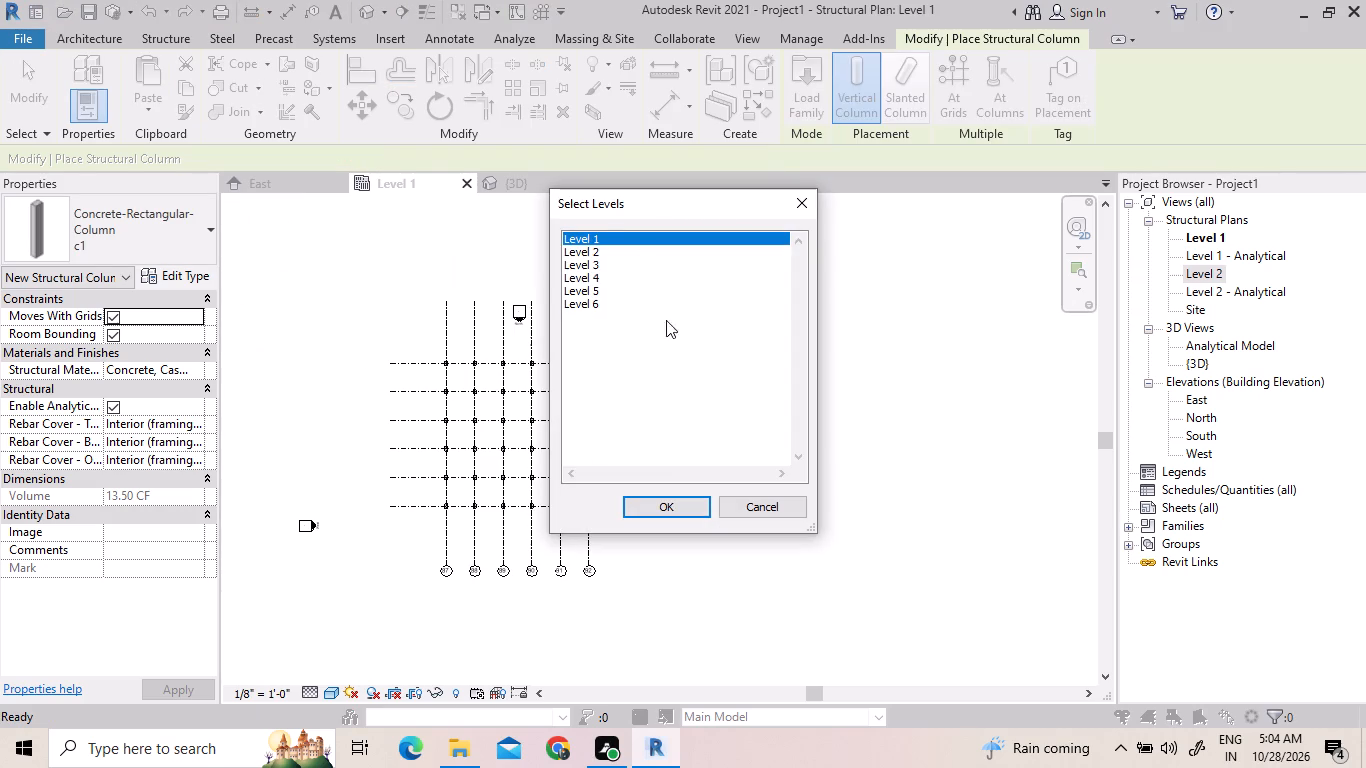
pyautogui.moveTo(671, 339); pyautogui.dragTo(601, 235)
pyautogui.click(596, 233)
pyautogui.moveTo(593, 232); pyautogui.dragTo(620, 375)
pyautogui.click(669, 508)
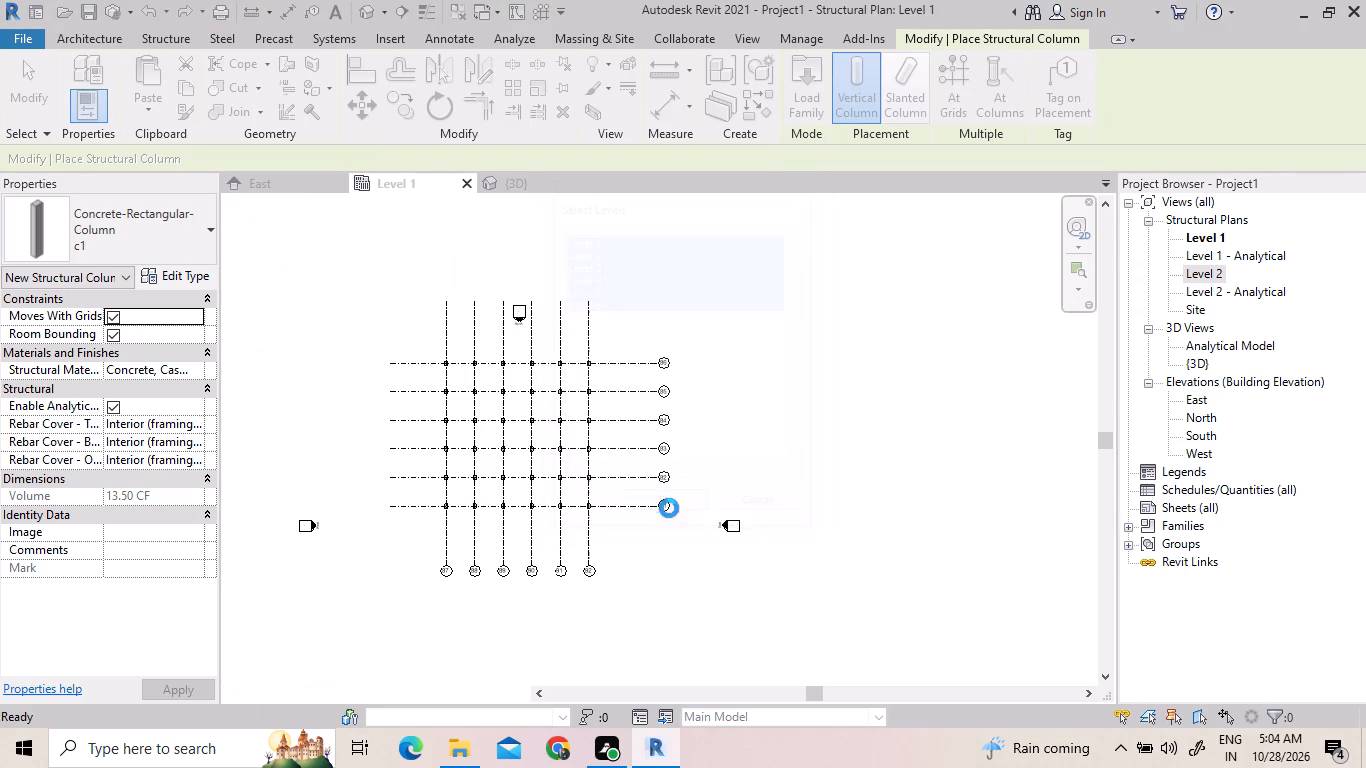
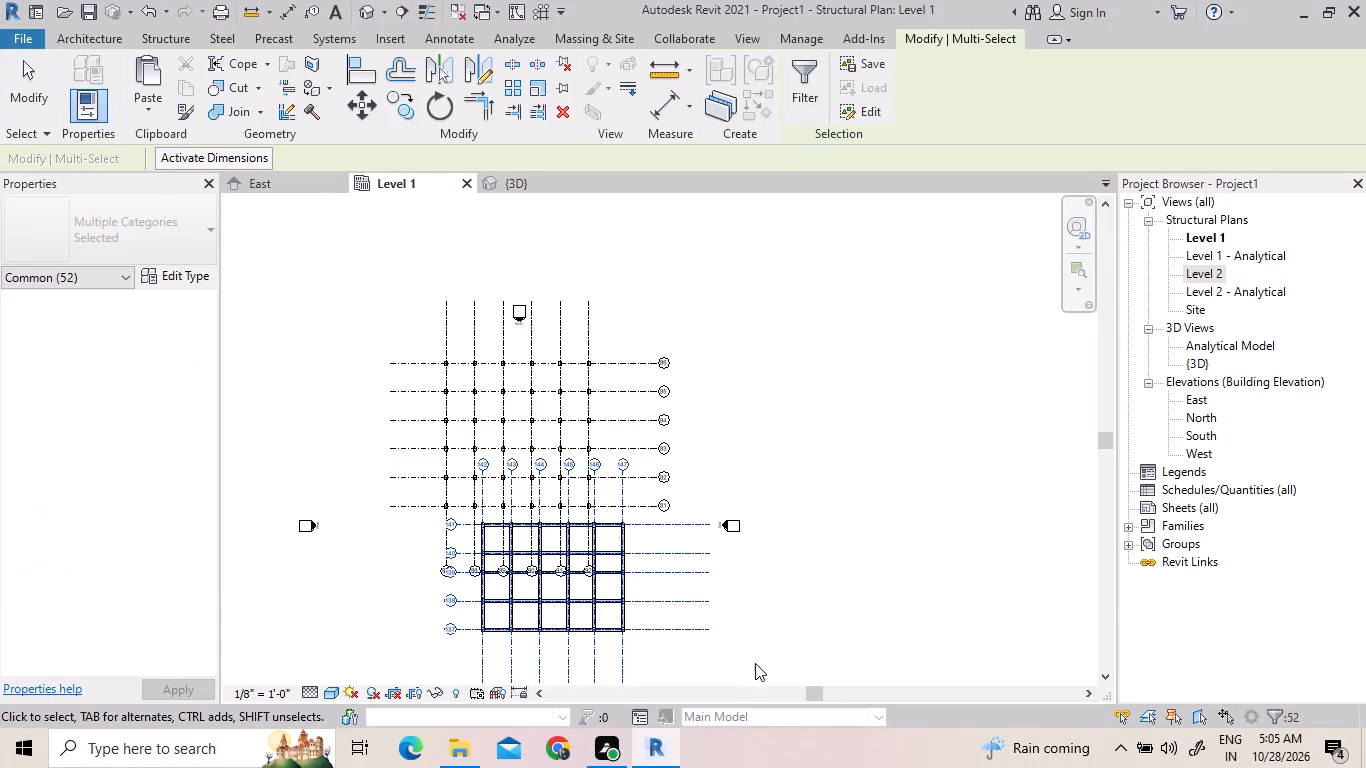
# Delete vertical grids 142 to 147 and horizontal grid 137, together with the pasted framing caught in the same selection, on the Level 1 plan.
pyautogui.scroll(-2, 713, 589)
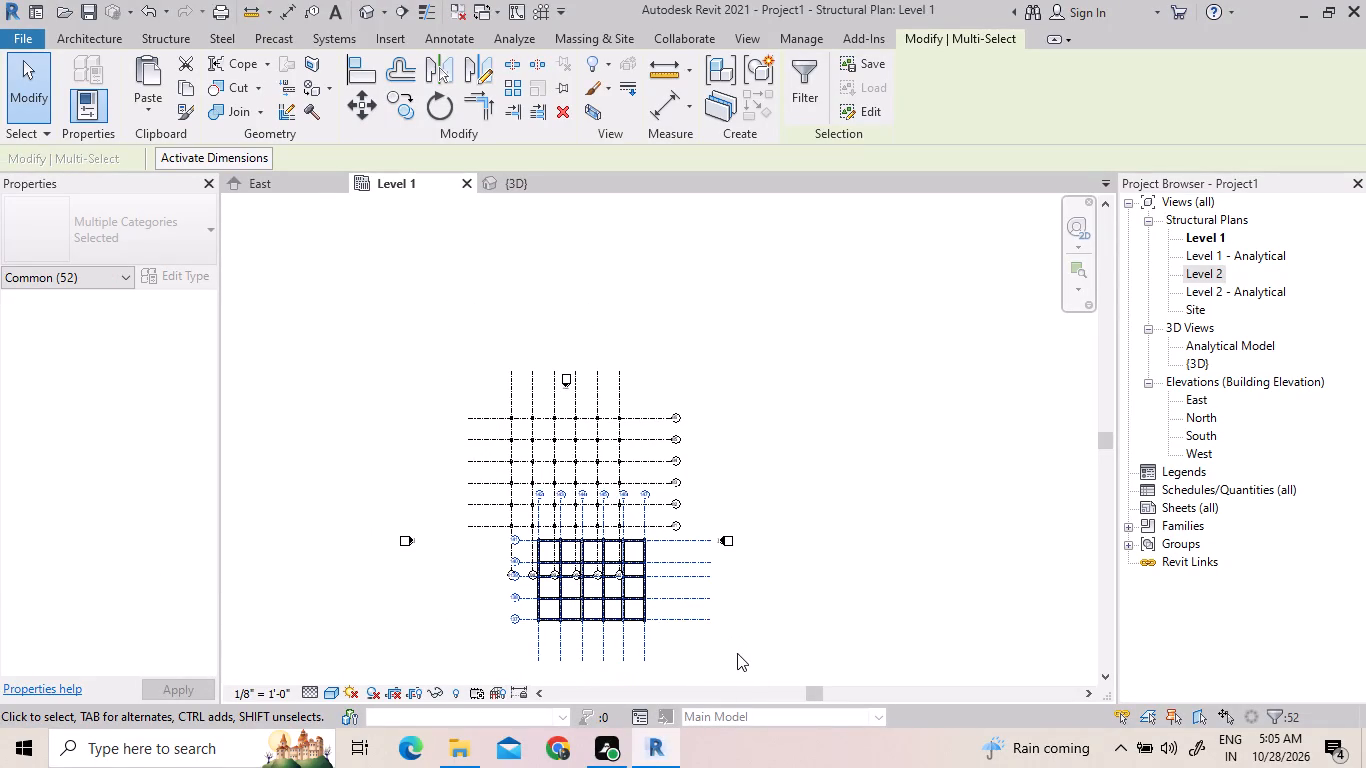
pyautogui.scroll(10, 649, 534)
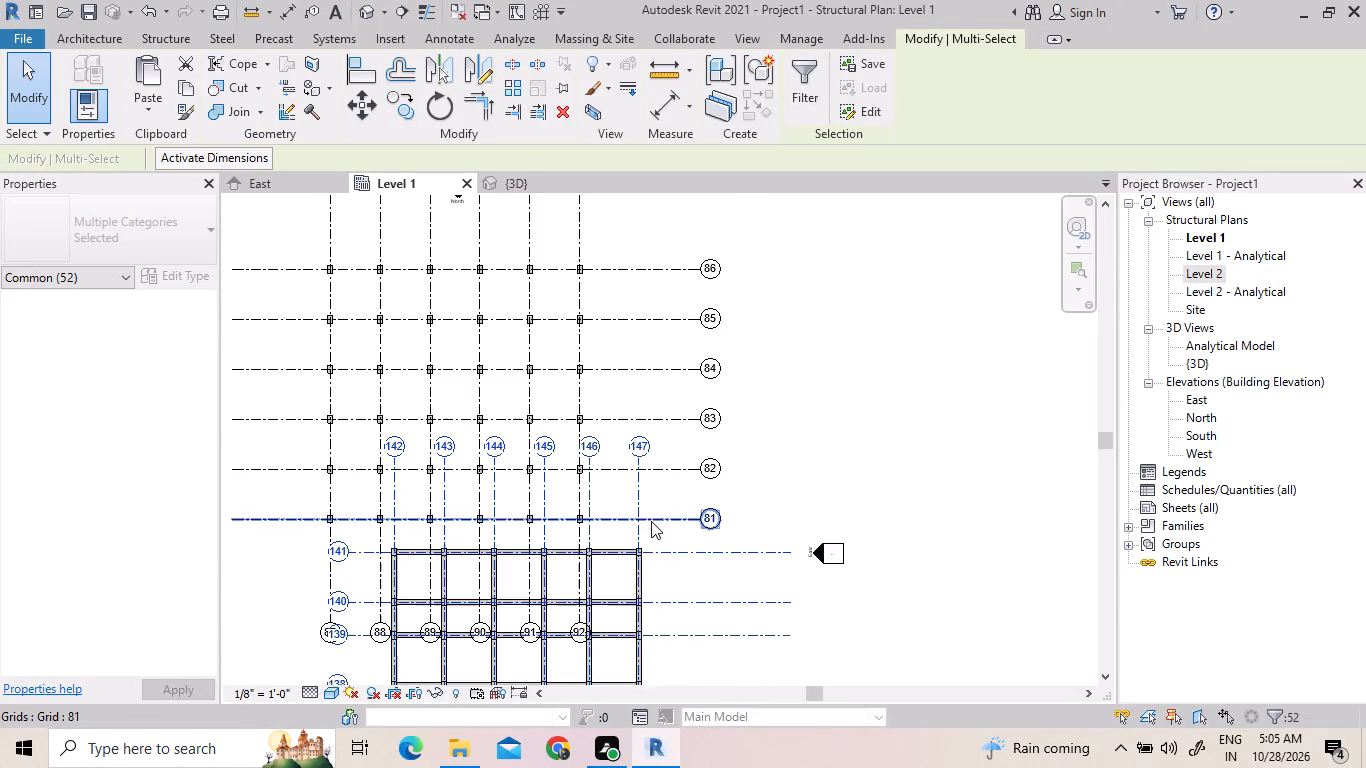
pyautogui.scroll(-7, 650, 453)
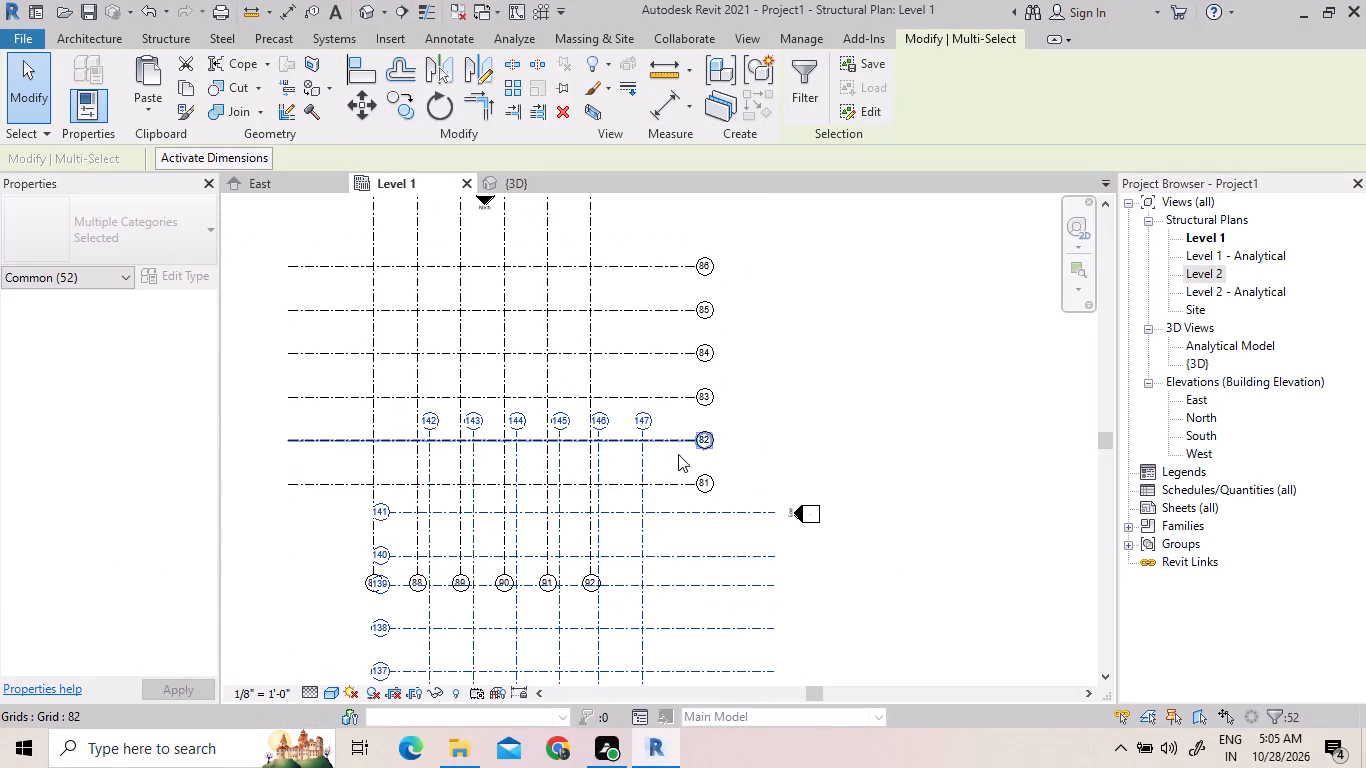
pyautogui.moveTo(830, 677); pyautogui.dragTo(707, 654)
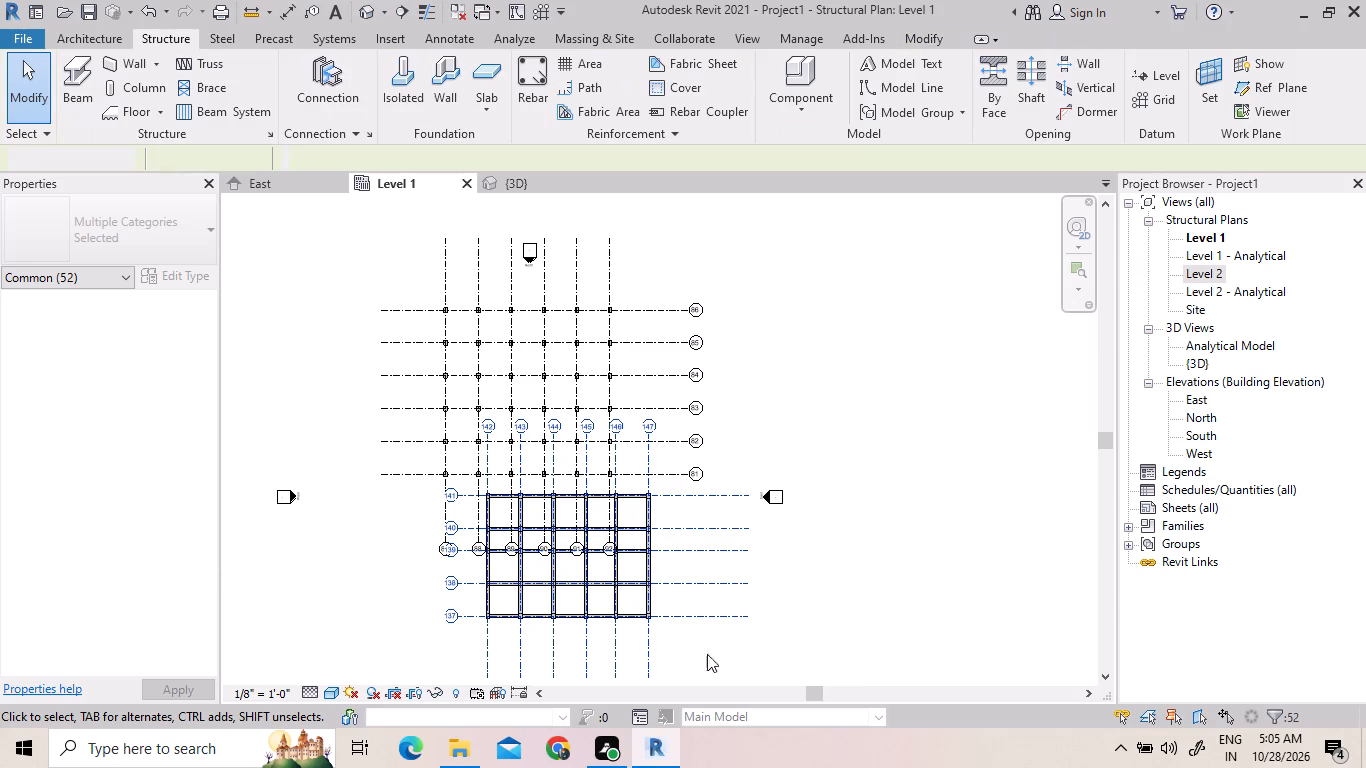
pyautogui.moveTo(707, 654); pyautogui.dragTo(462, 596)
pyautogui.press('Delete')
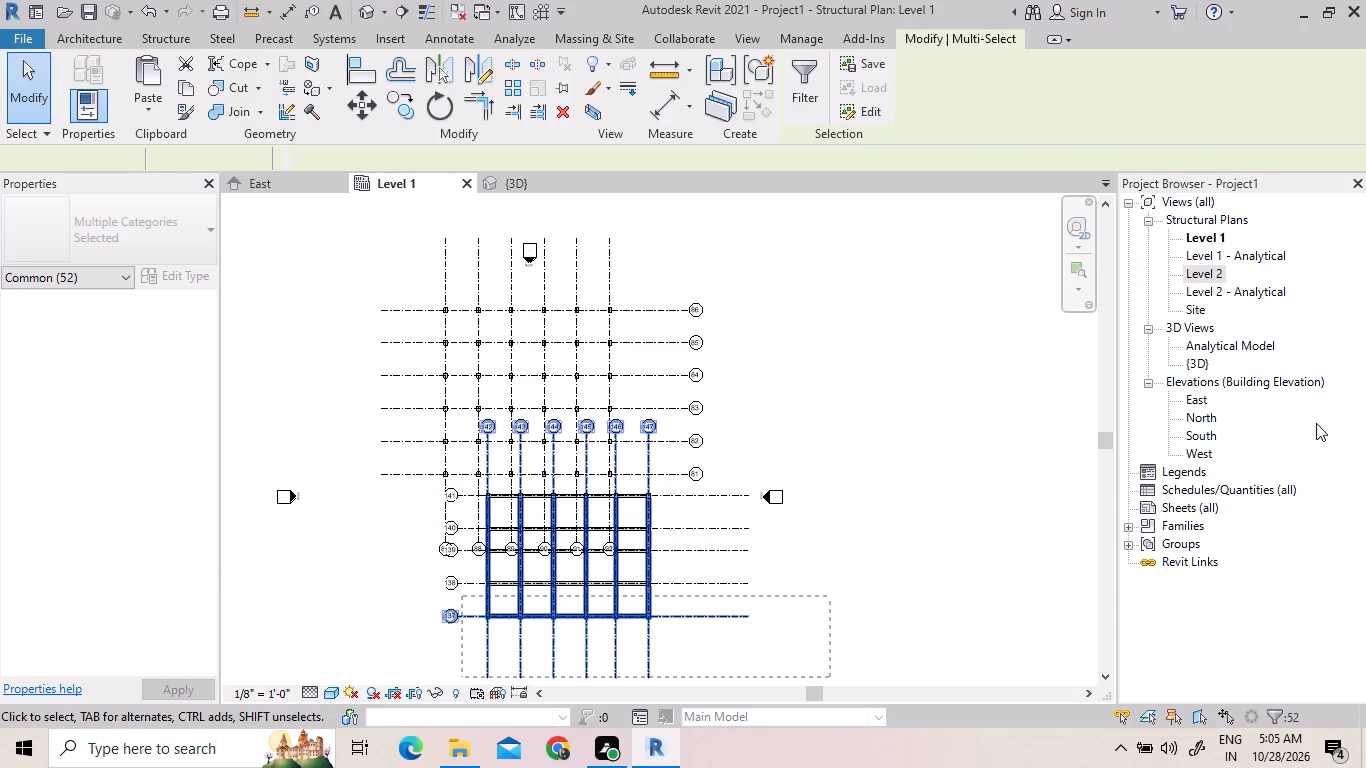
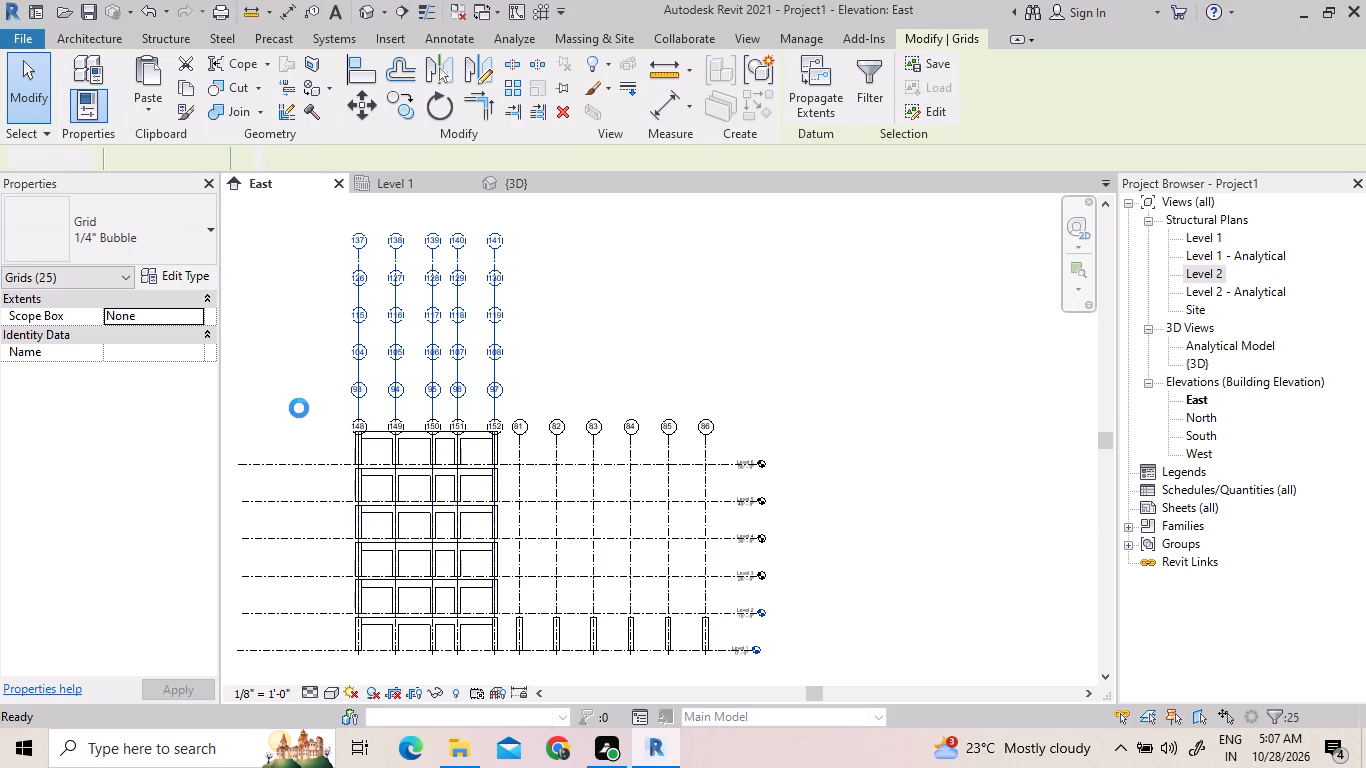
# Delete the selected stacked grids, rows 93–97 up to 137–141, above the frame in the East elevation.
pyautogui.press('Delete')
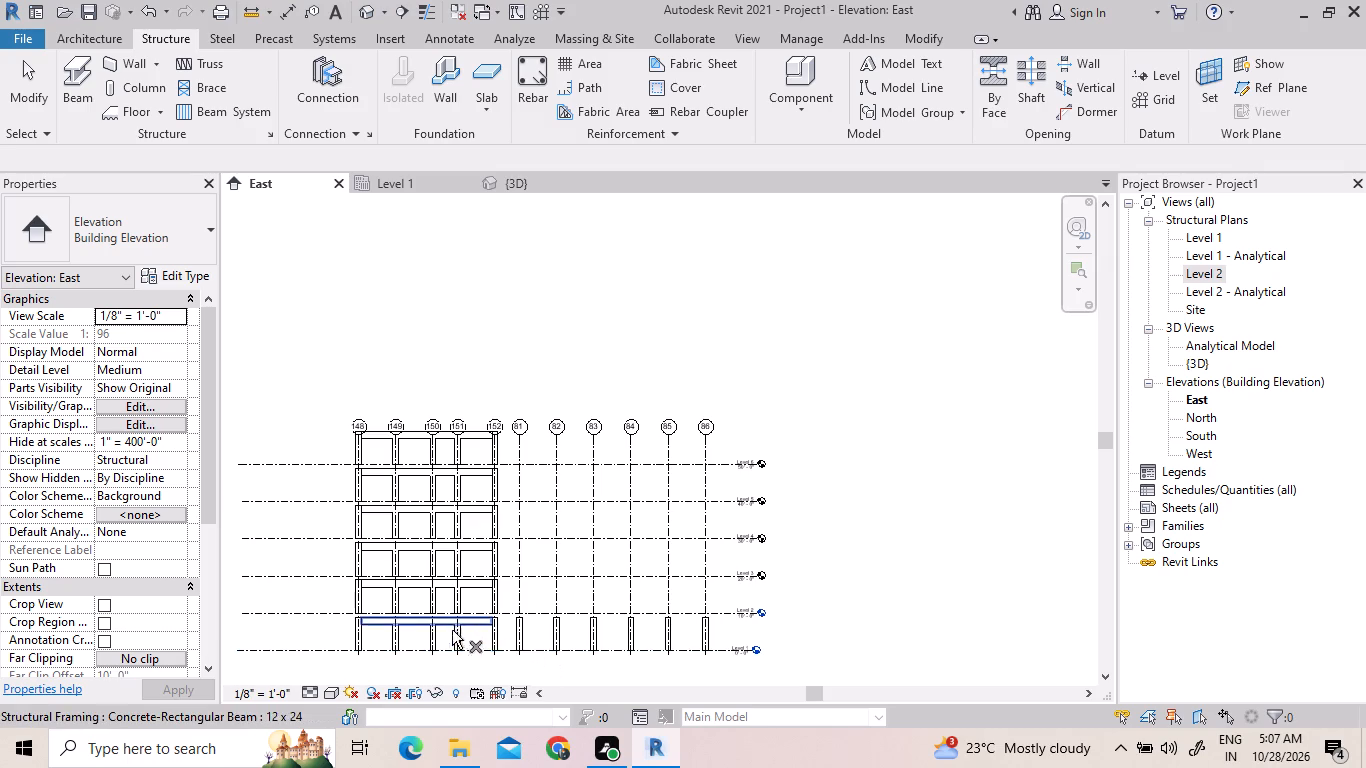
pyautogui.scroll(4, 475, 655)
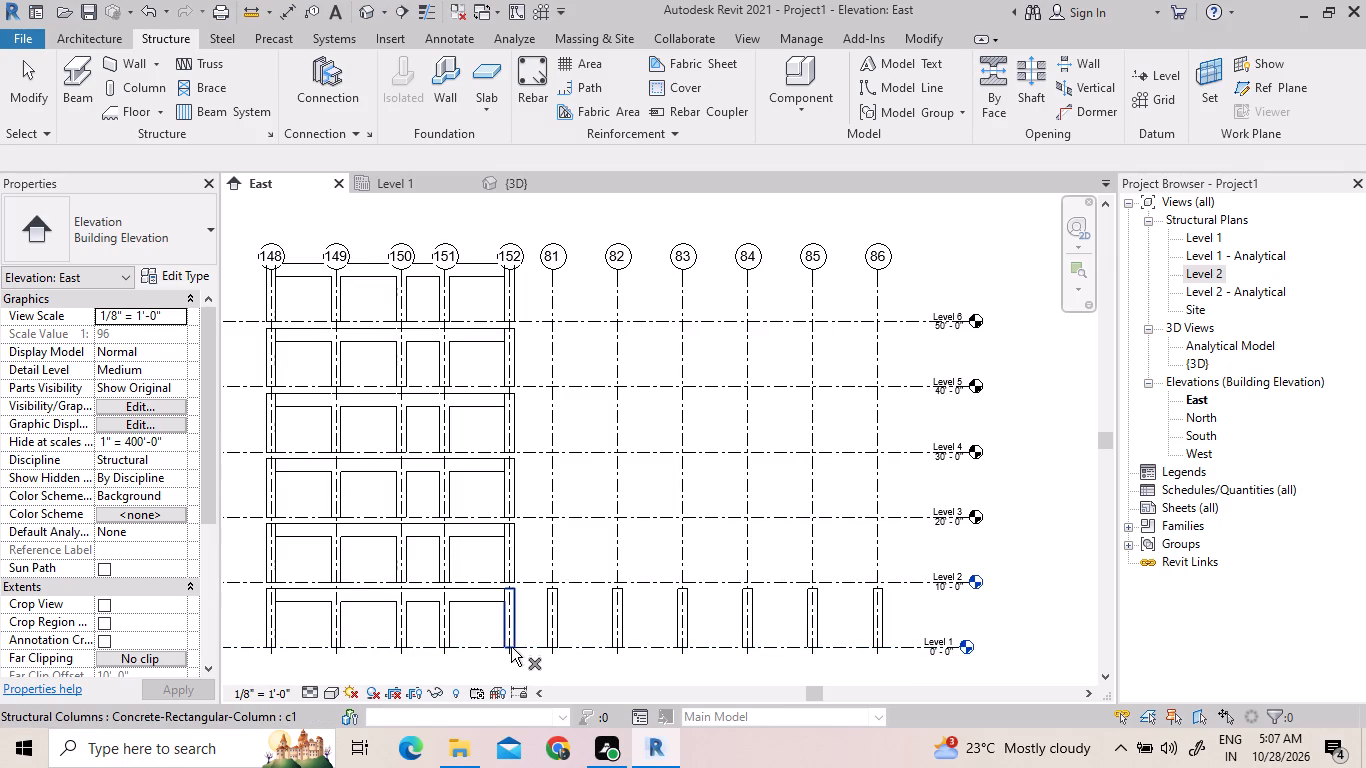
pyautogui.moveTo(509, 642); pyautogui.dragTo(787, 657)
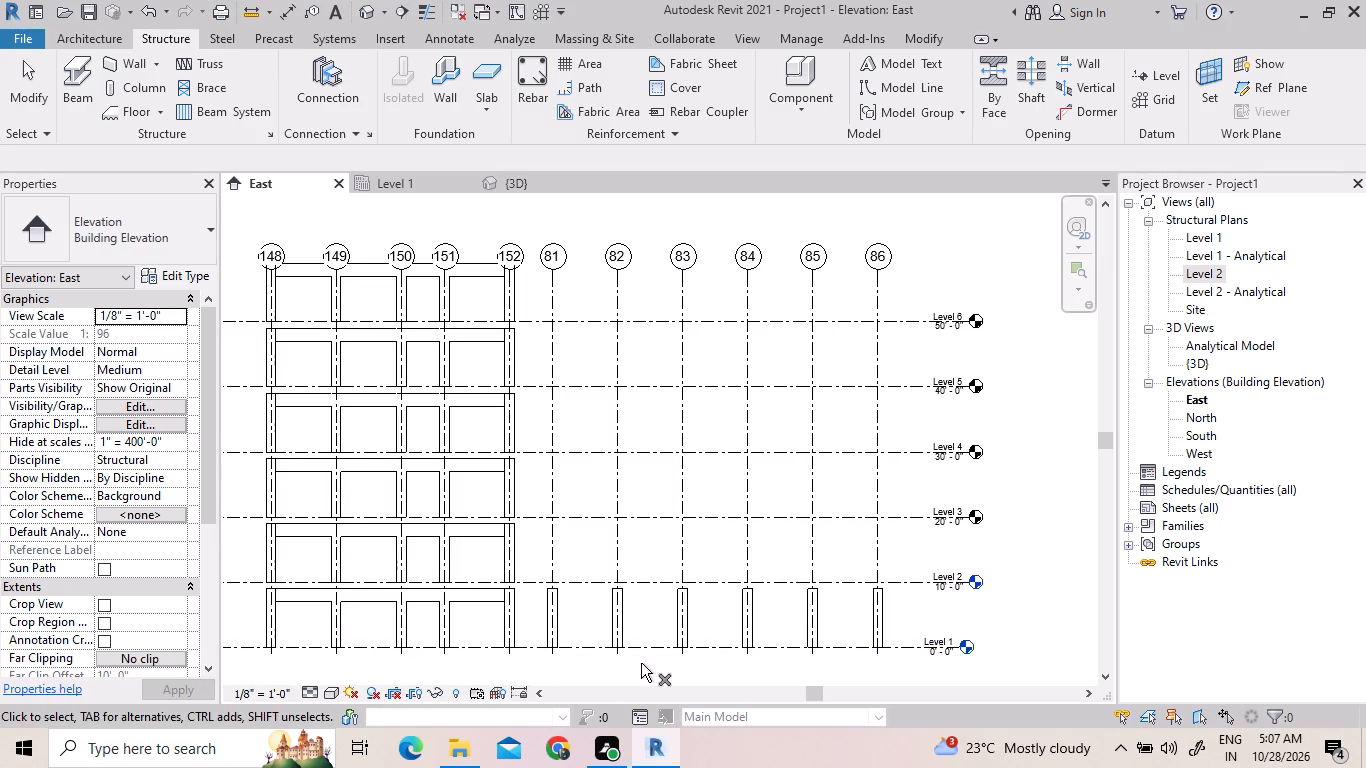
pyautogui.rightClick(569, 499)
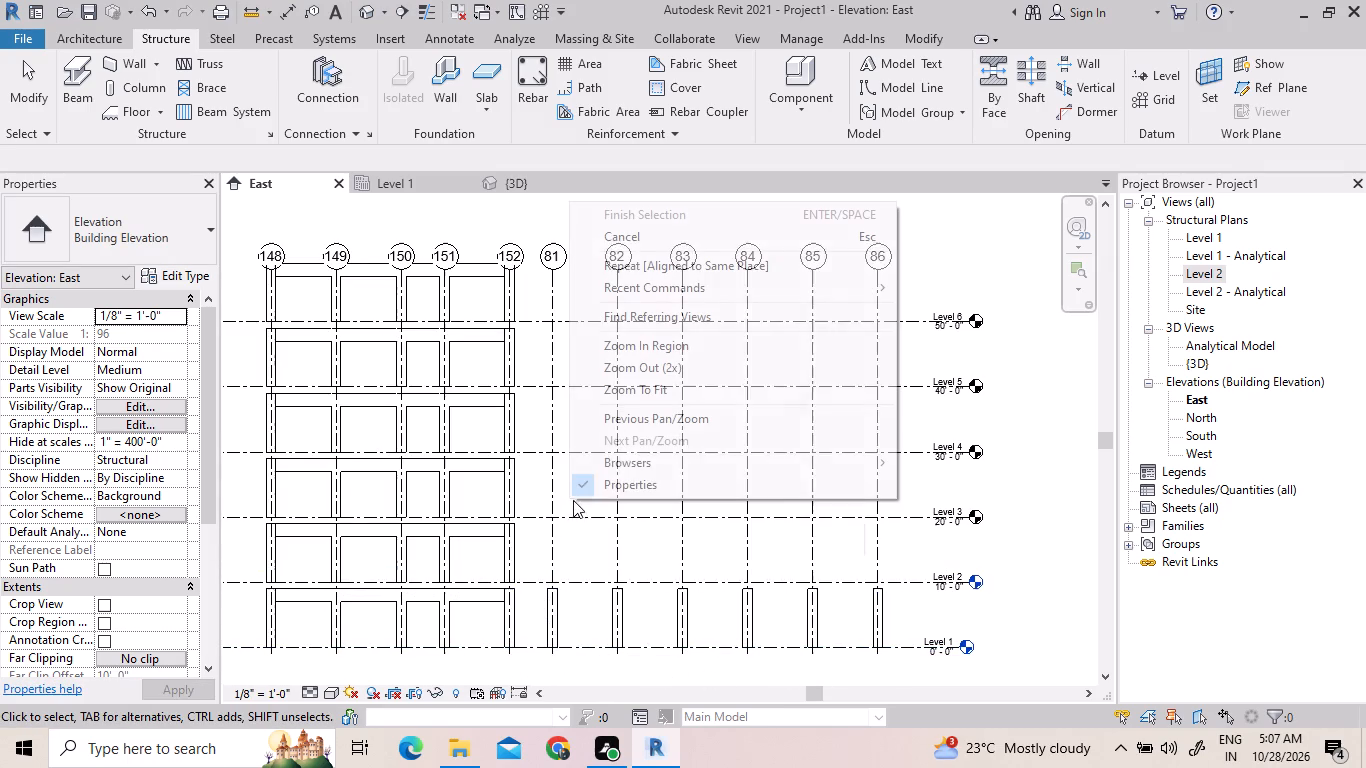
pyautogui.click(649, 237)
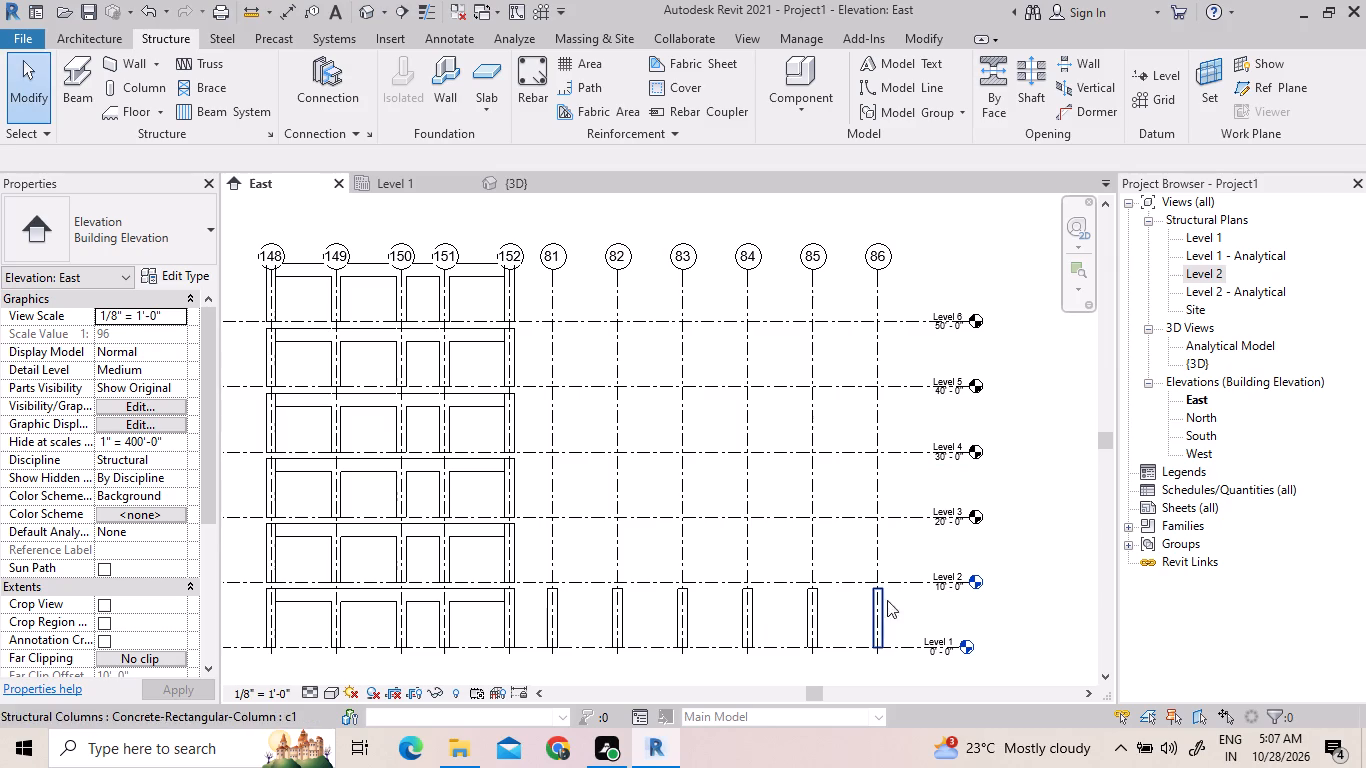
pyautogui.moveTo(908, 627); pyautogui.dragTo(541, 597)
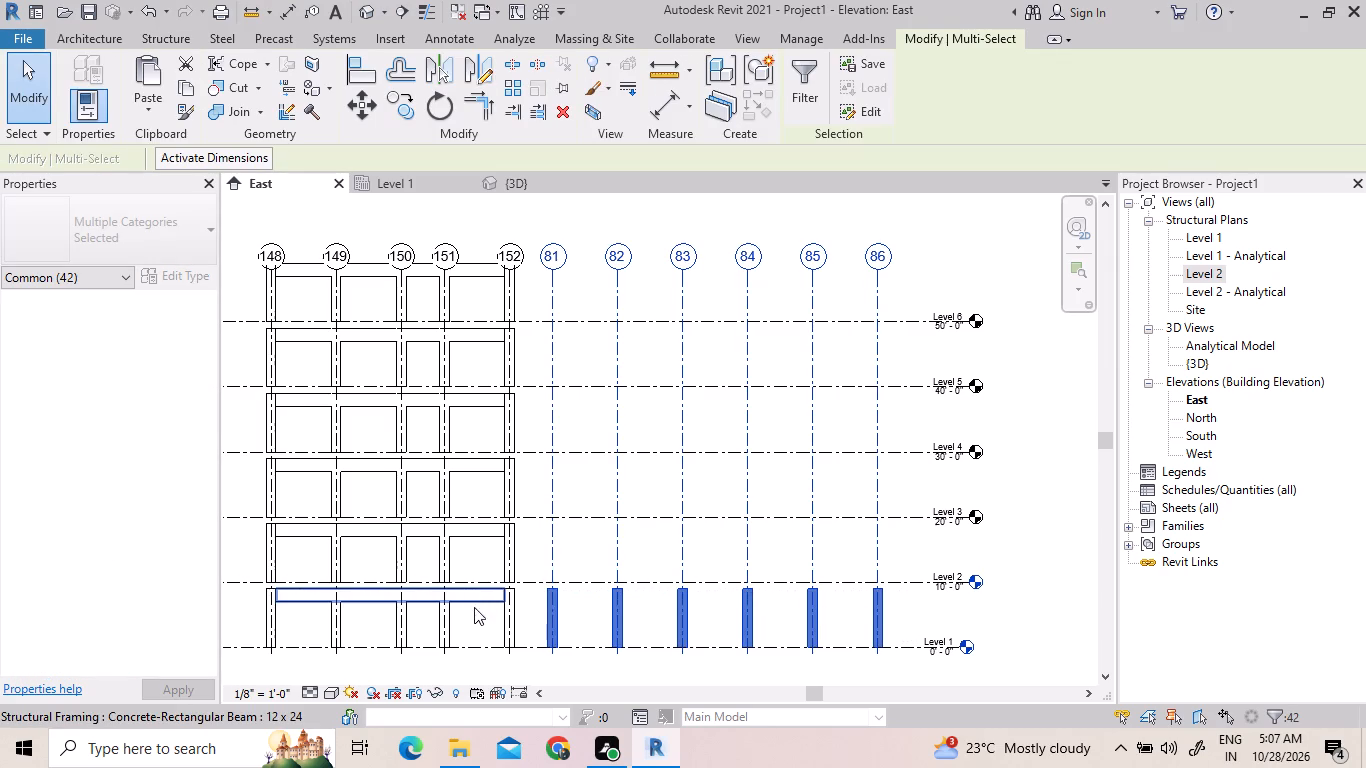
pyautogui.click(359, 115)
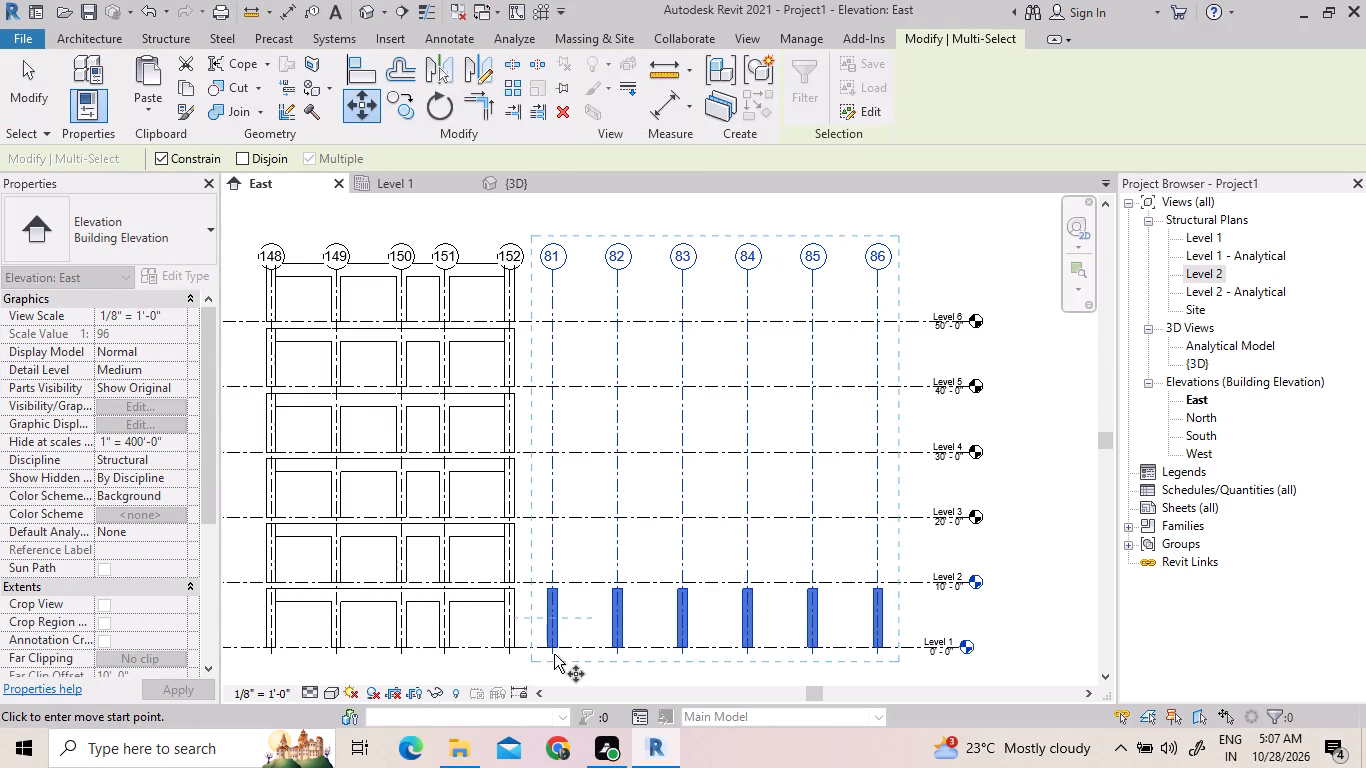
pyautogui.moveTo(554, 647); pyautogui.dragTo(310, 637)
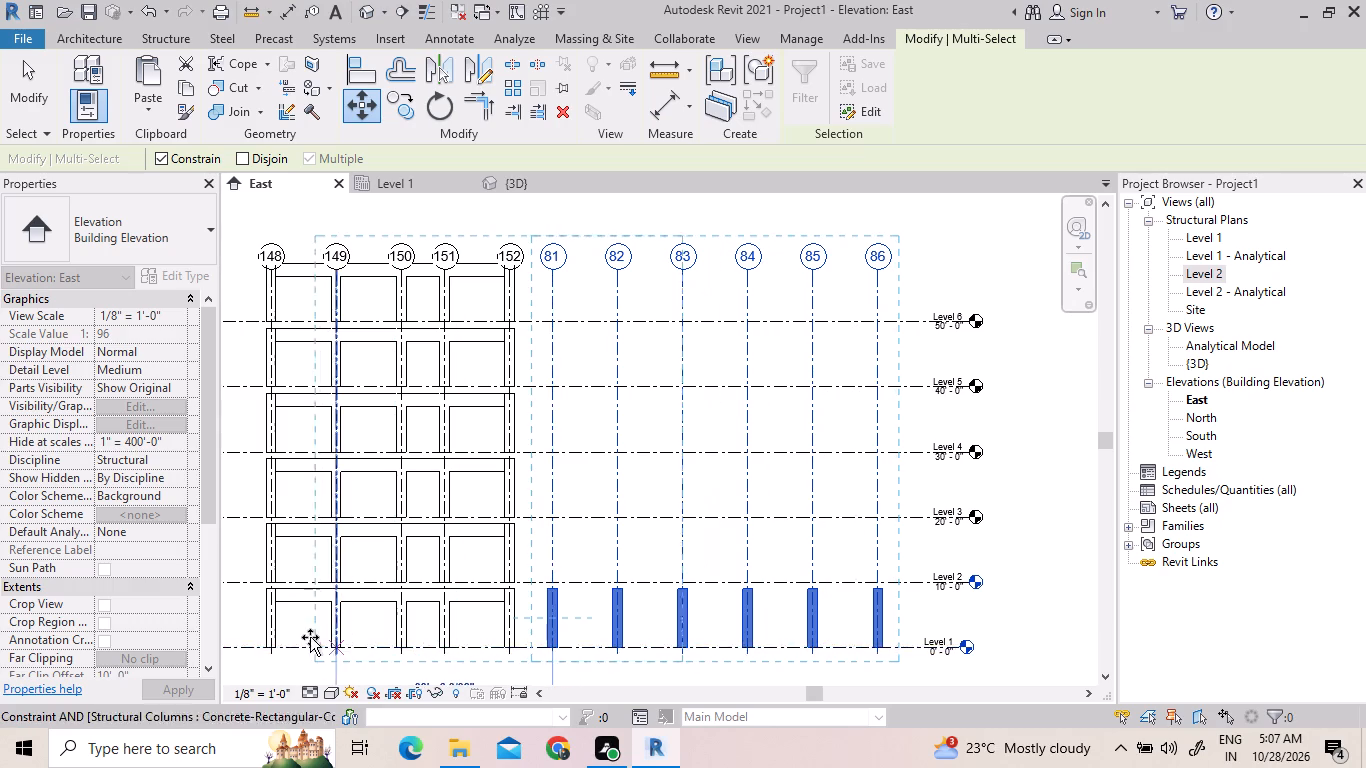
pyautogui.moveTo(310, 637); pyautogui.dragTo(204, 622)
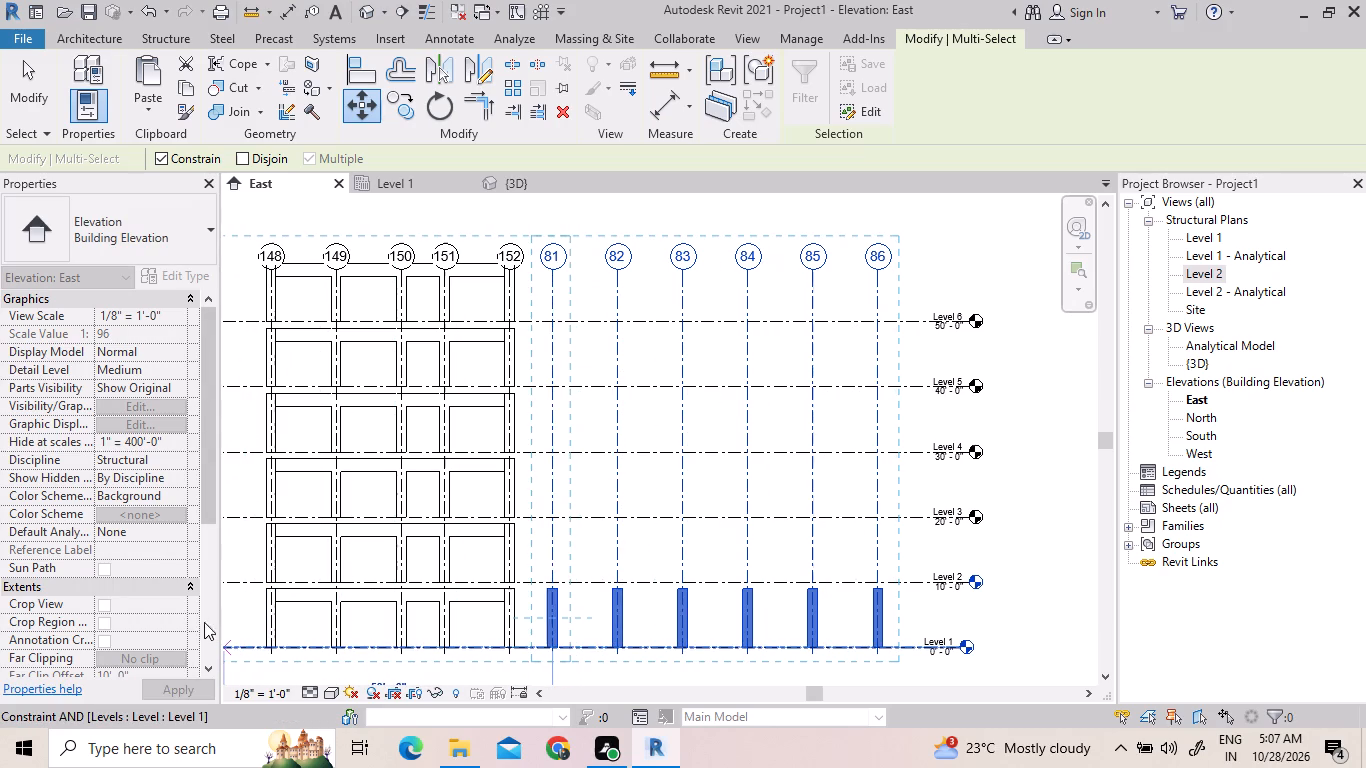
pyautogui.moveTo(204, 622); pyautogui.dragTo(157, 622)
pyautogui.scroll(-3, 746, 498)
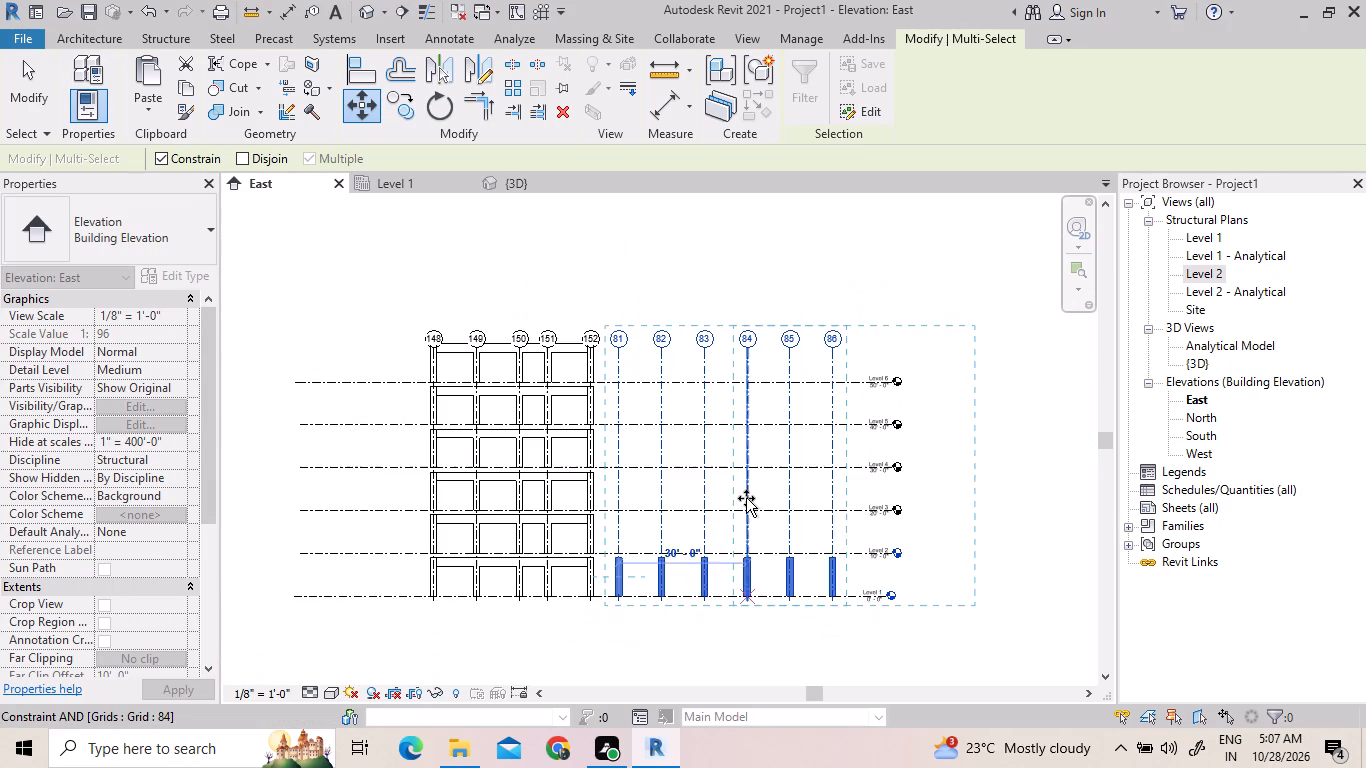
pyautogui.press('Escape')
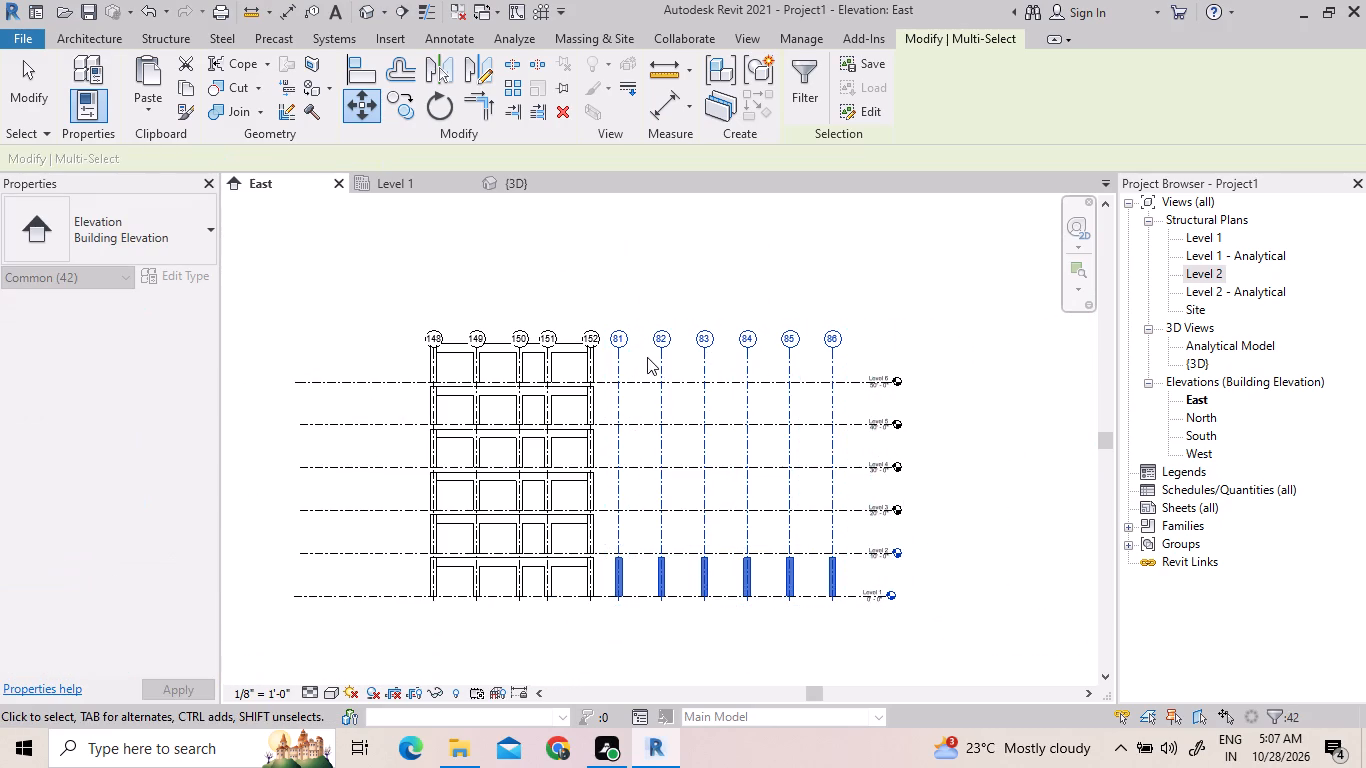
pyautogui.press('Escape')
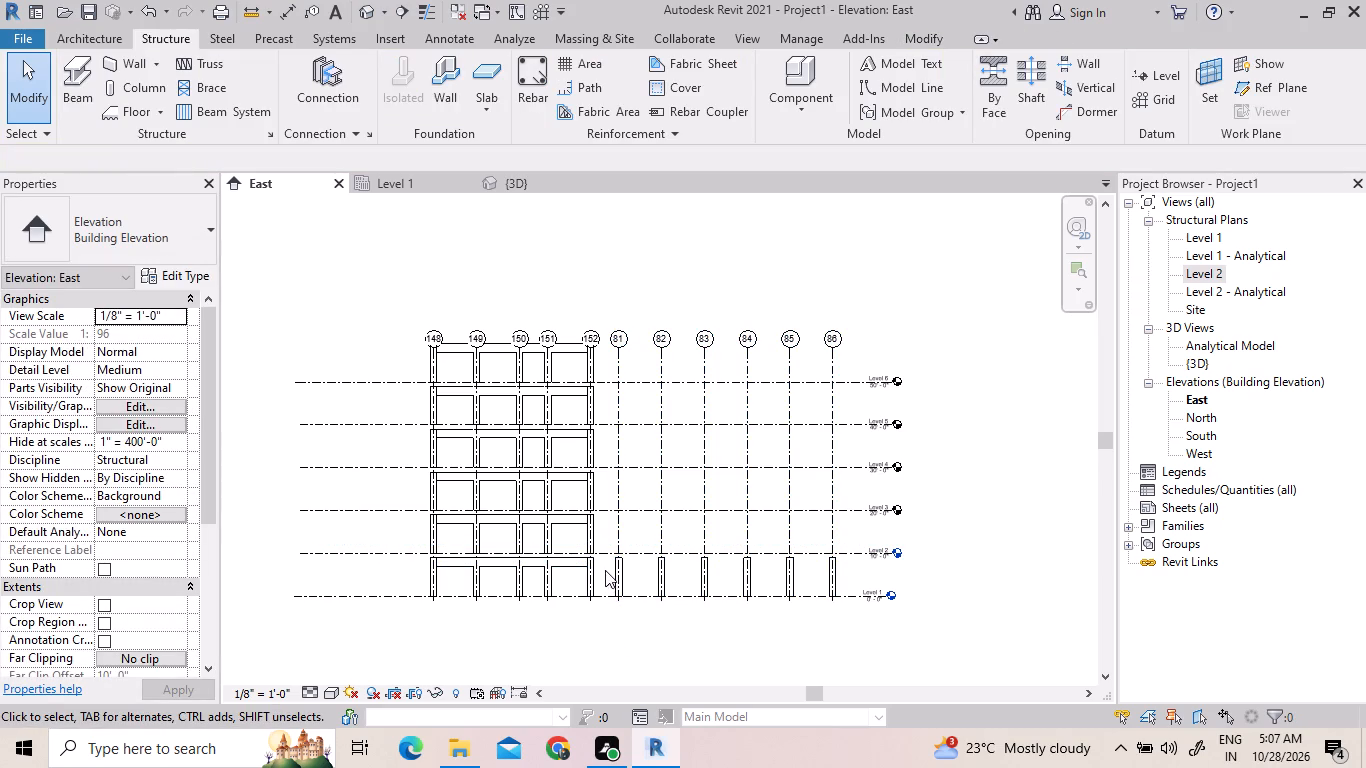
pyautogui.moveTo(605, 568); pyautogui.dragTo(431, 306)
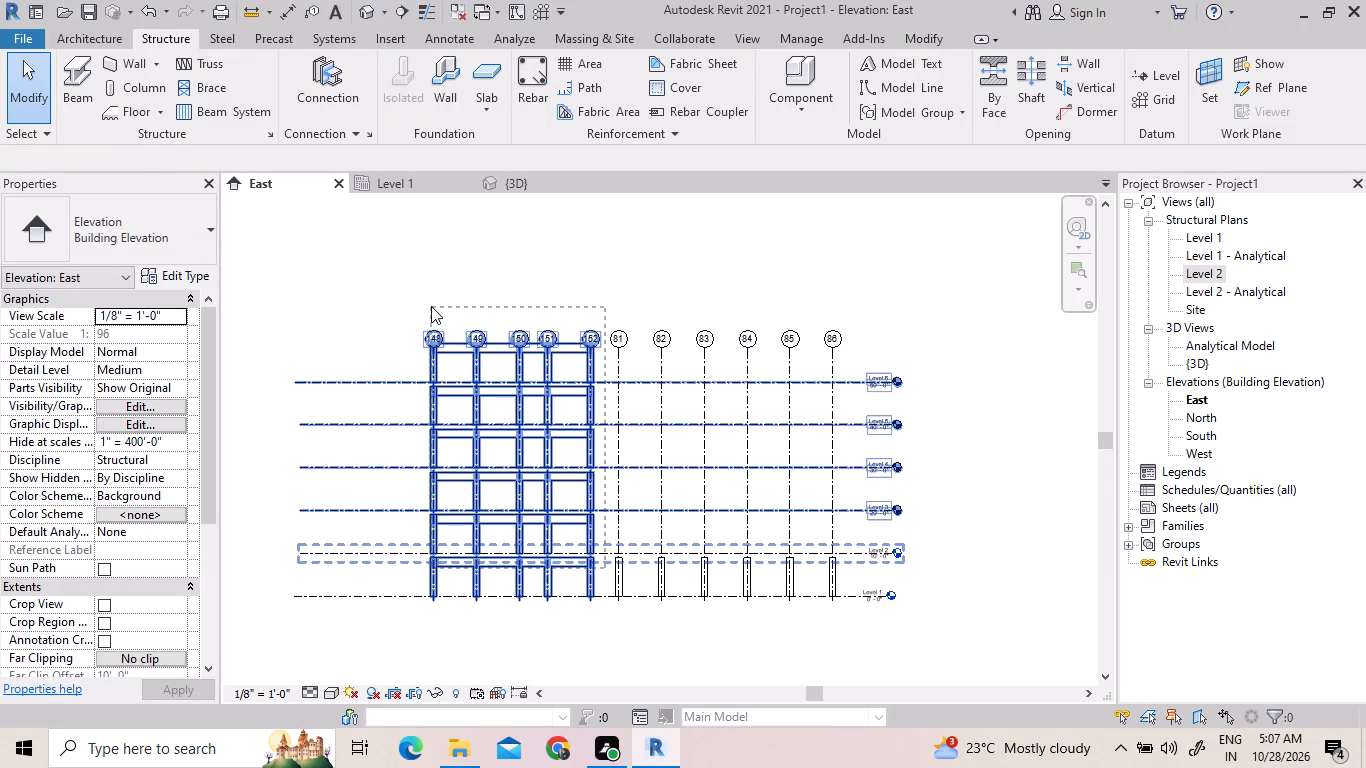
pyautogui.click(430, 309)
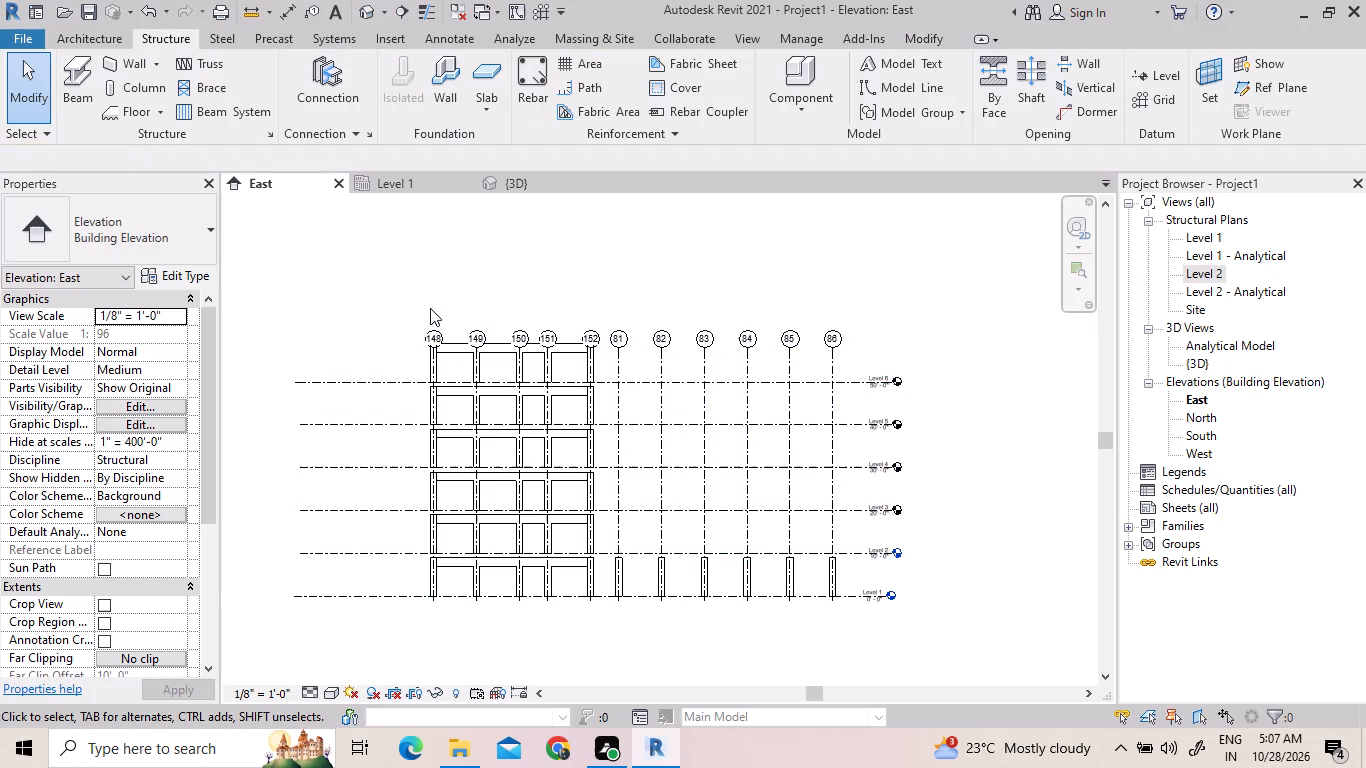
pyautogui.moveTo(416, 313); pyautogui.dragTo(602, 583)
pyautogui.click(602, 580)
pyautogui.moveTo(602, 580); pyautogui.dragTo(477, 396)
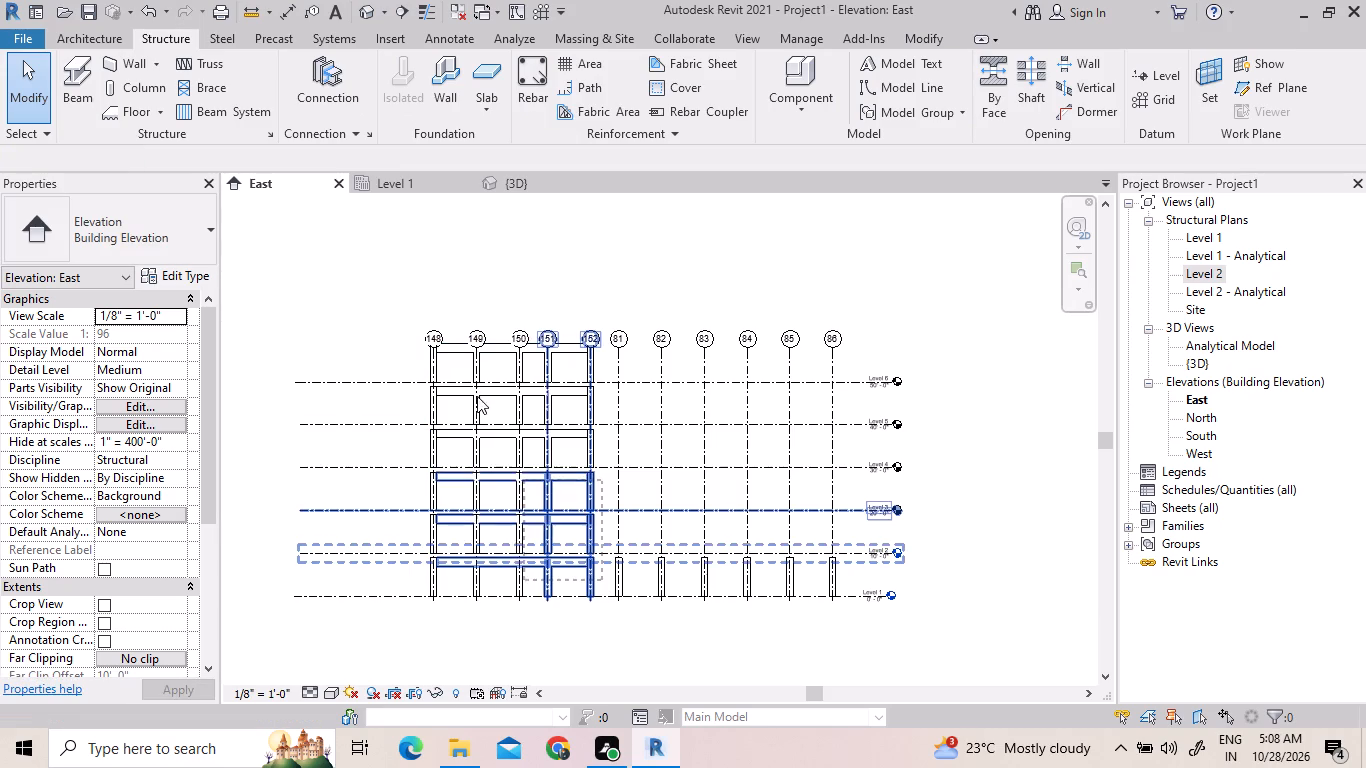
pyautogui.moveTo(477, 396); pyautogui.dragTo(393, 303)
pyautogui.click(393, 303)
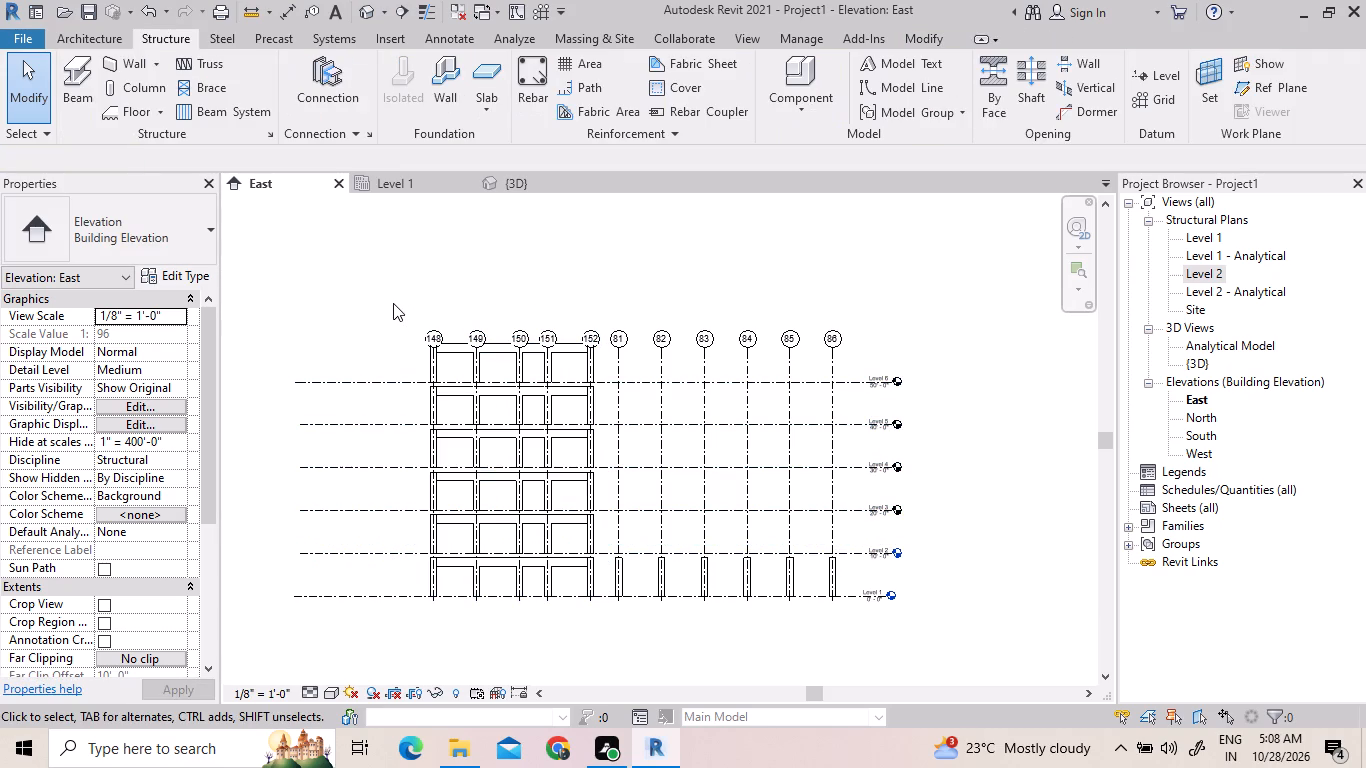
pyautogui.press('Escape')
# Move the multi-storey frame with grids 148 to 152 and Levels 2 to 6 horizontally so grid 148 sits near grid 84.
pyautogui.moveTo(603, 581); pyautogui.dragTo(376, 283)
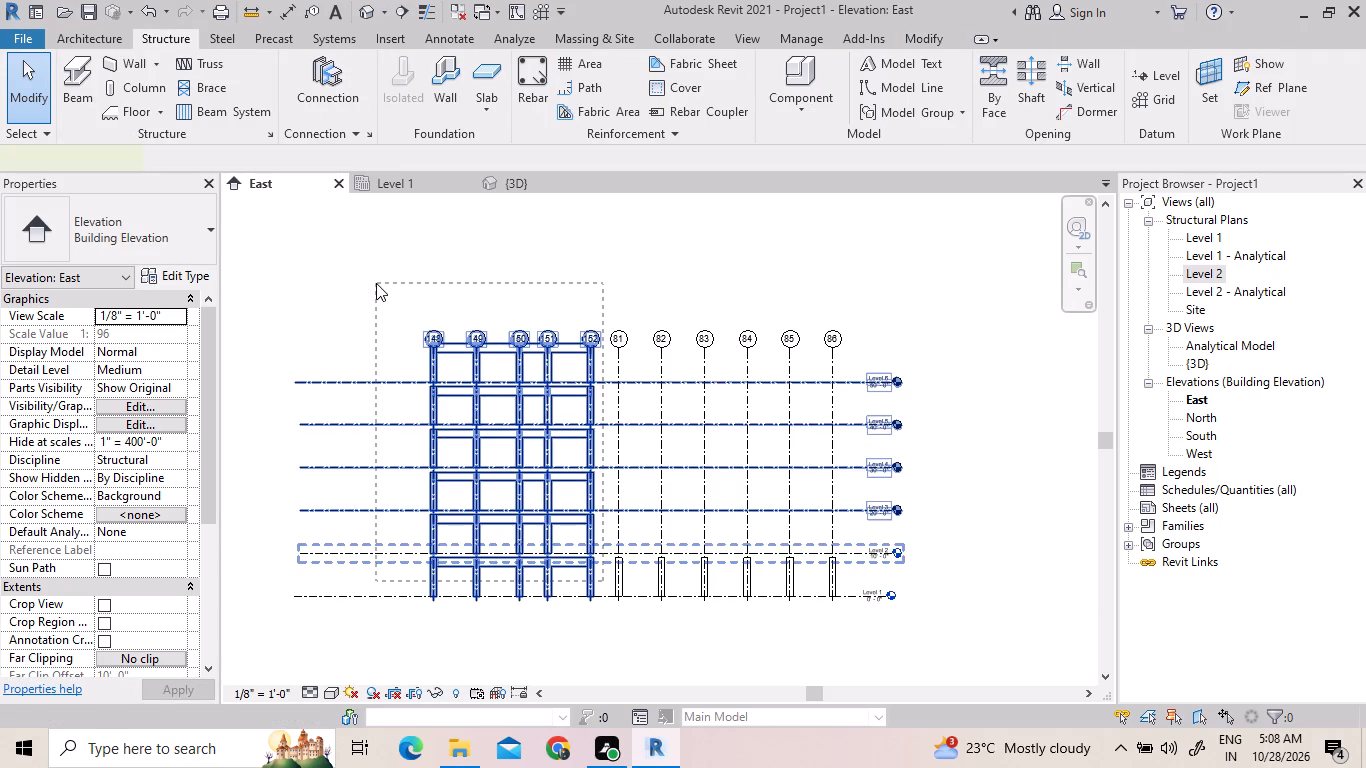
pyautogui.rightClick(376, 282)
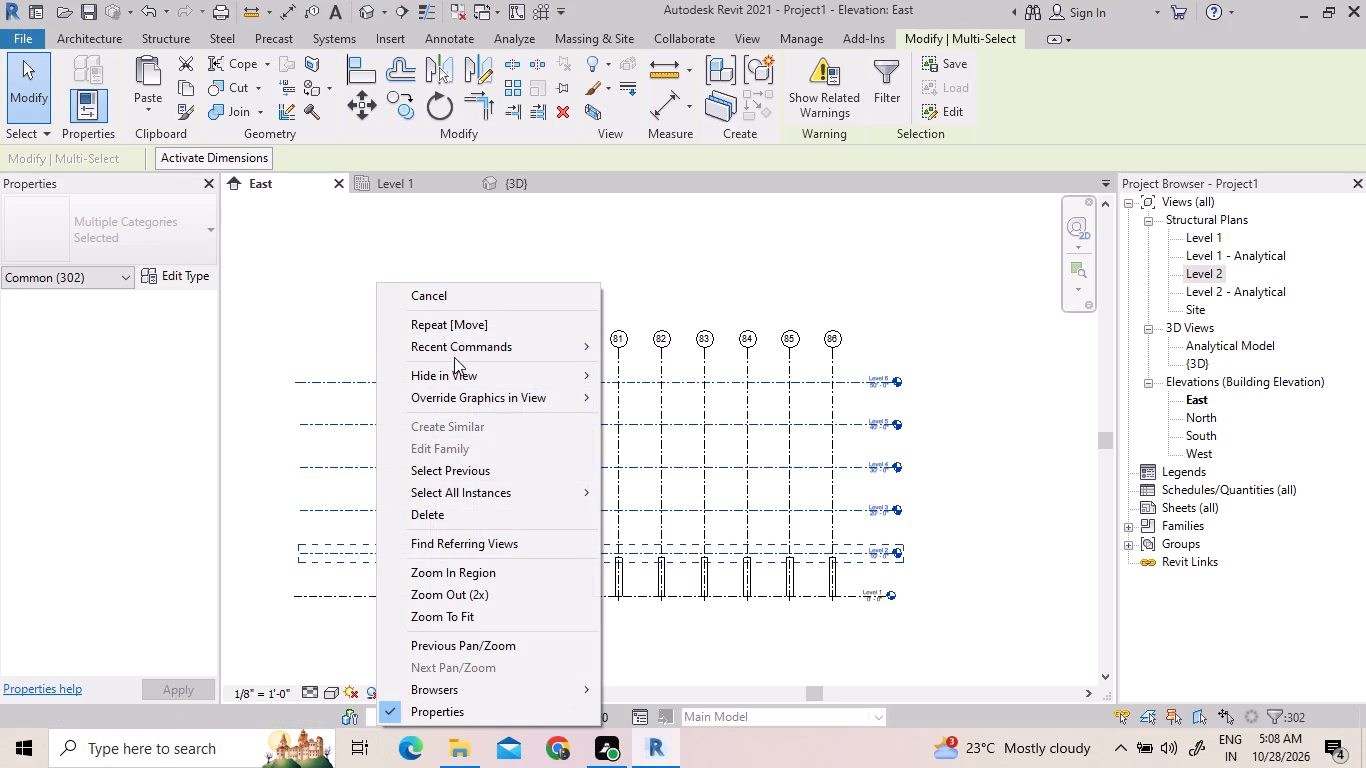
pyautogui.click(477, 329)
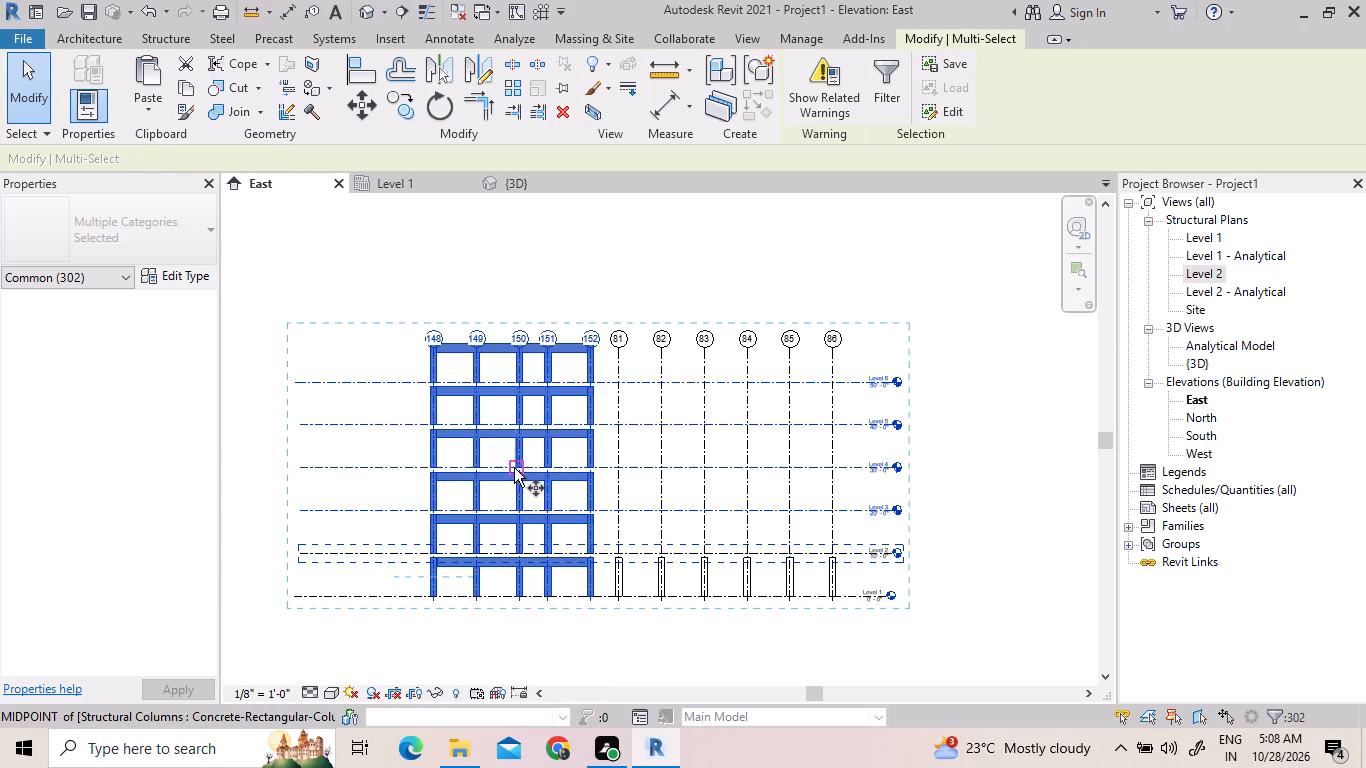
pyautogui.click(515, 472)
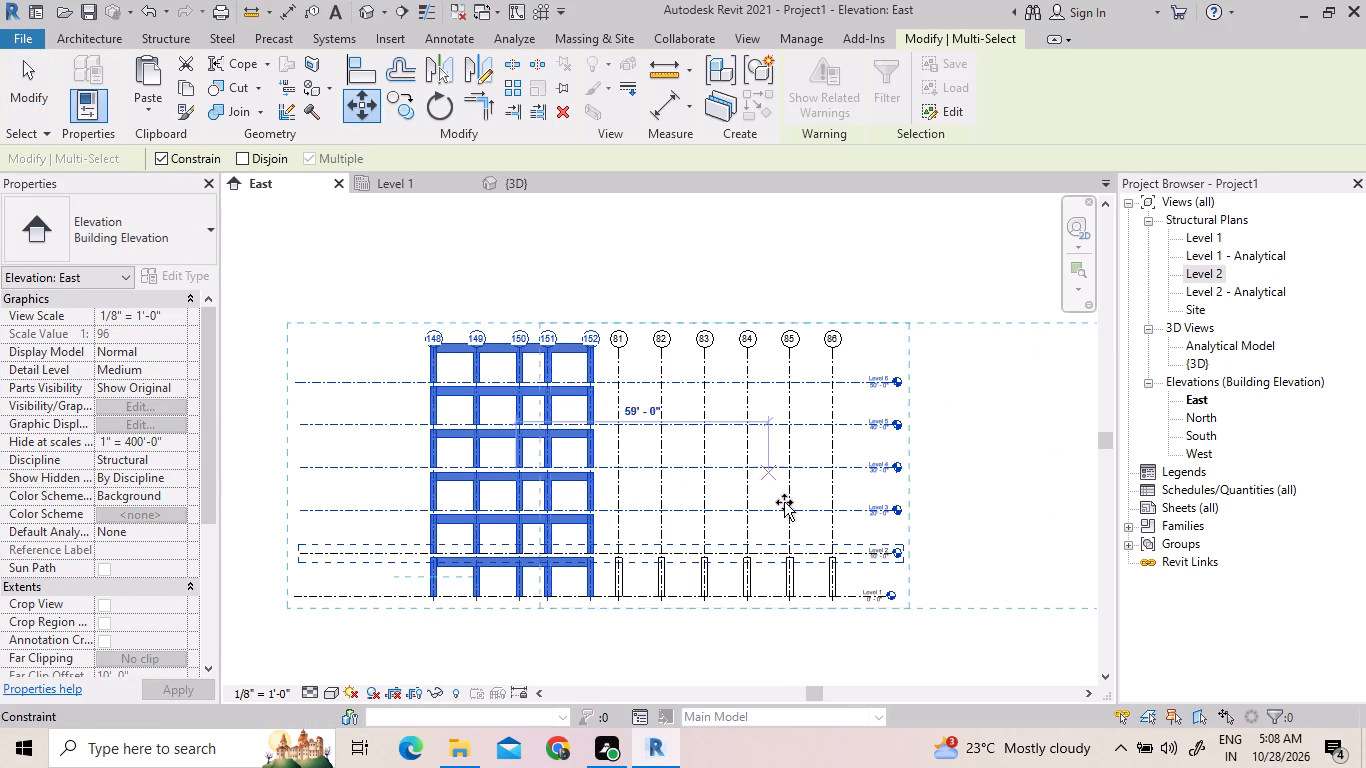
pyautogui.click(836, 499)
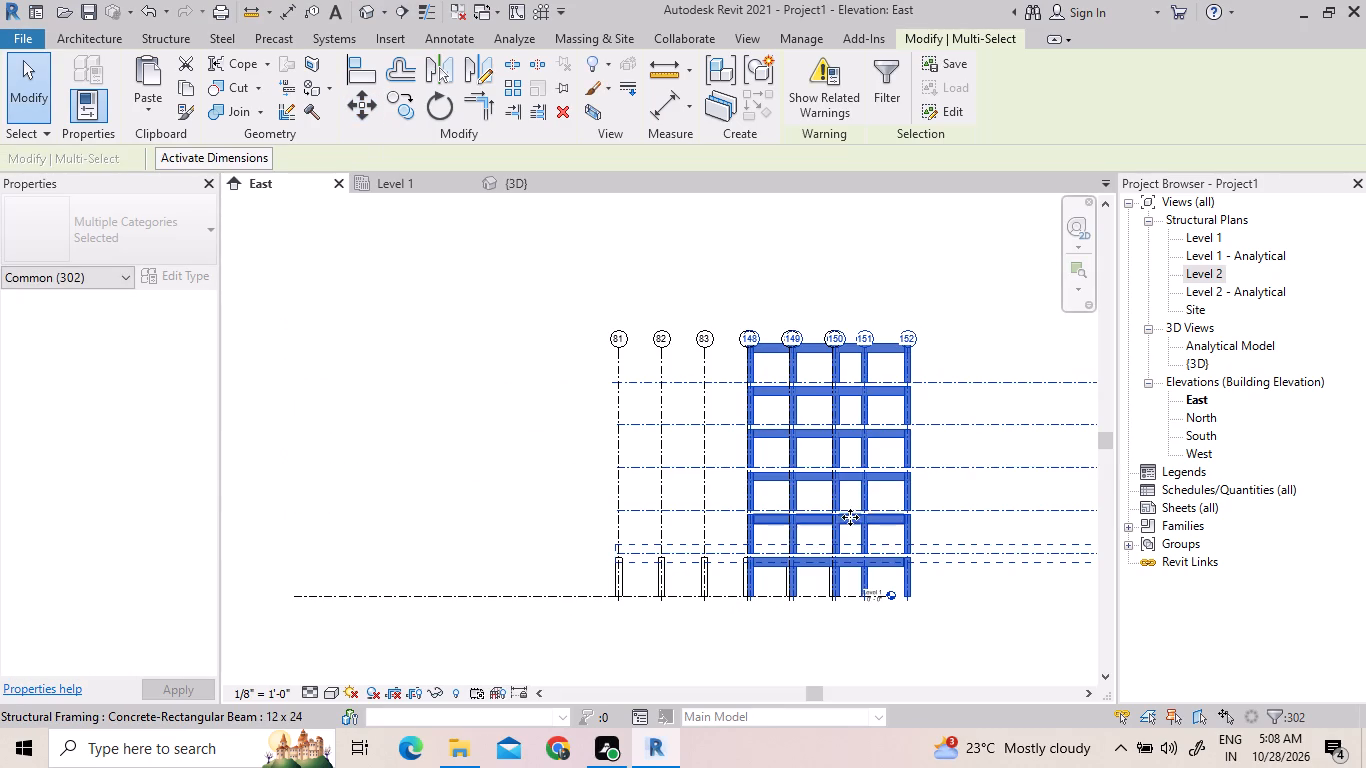
pyautogui.click(956, 598)
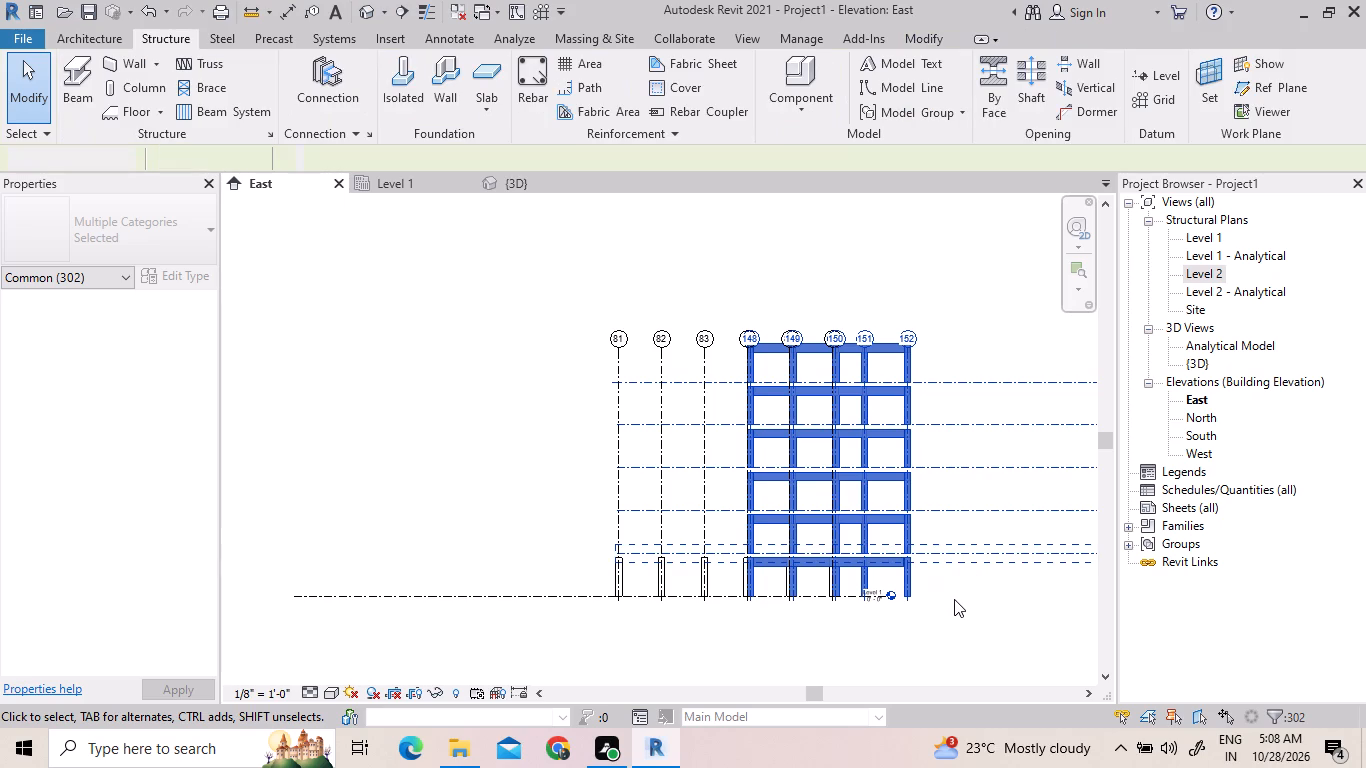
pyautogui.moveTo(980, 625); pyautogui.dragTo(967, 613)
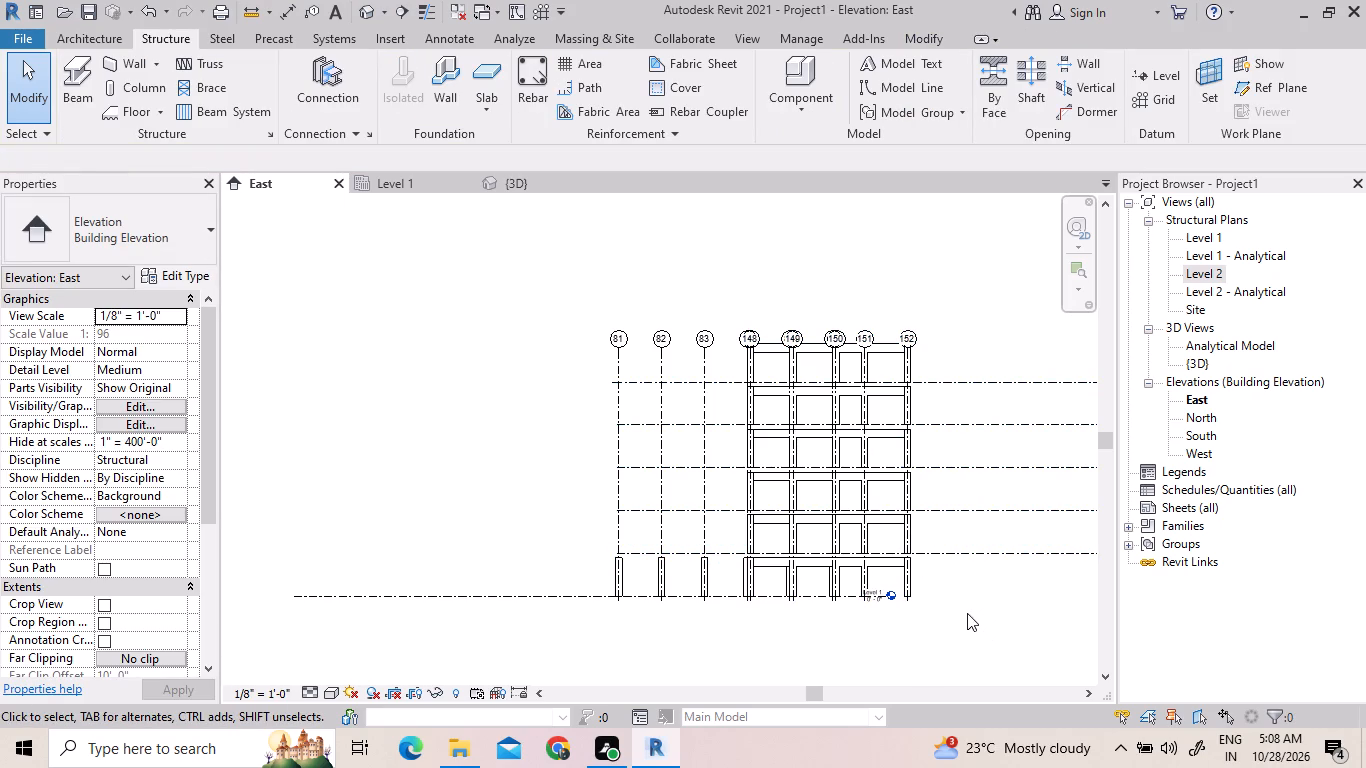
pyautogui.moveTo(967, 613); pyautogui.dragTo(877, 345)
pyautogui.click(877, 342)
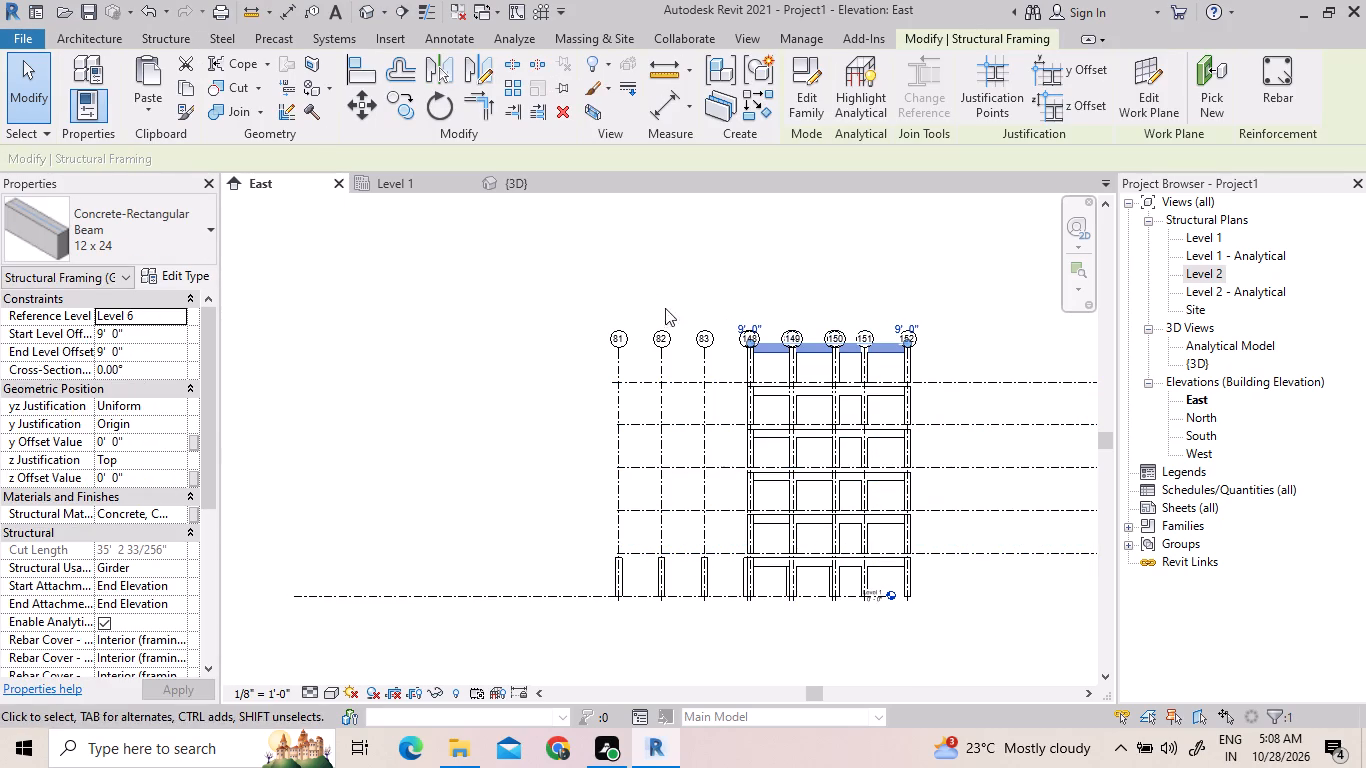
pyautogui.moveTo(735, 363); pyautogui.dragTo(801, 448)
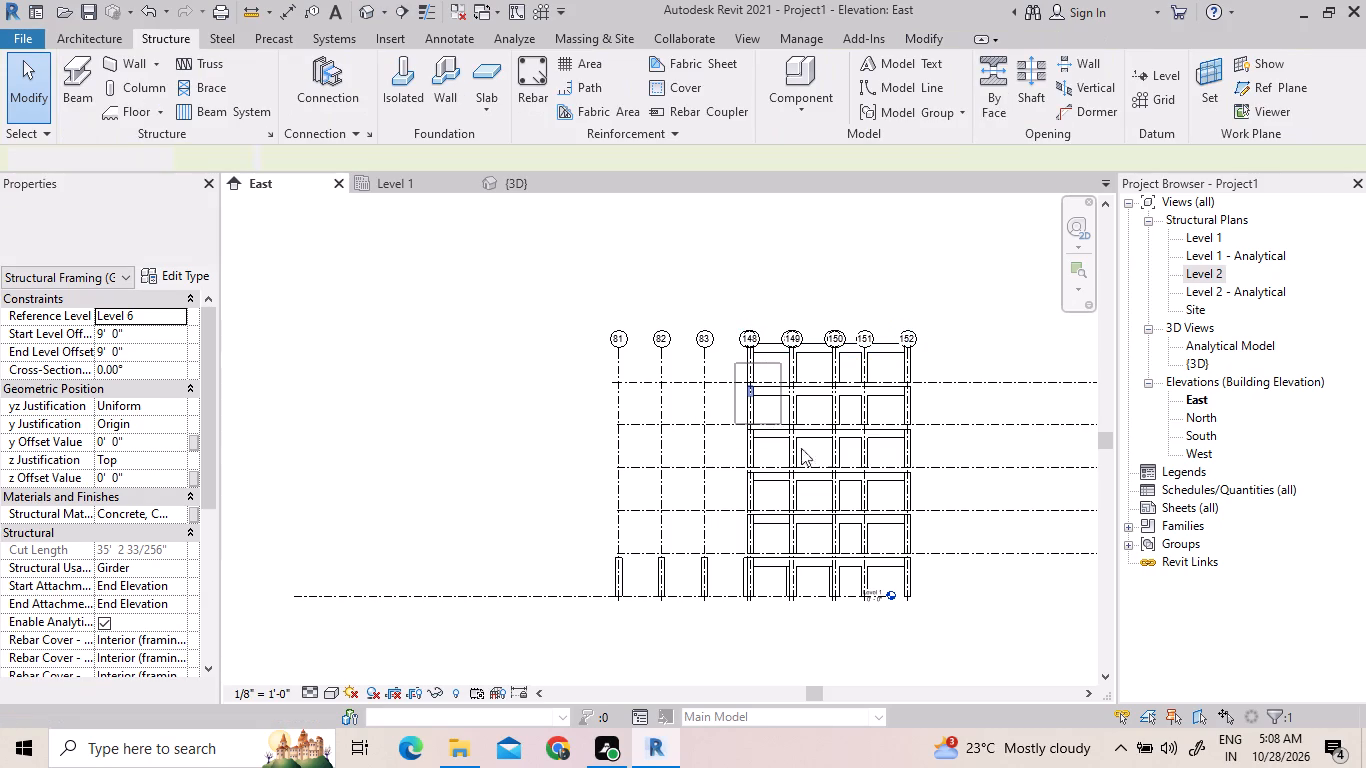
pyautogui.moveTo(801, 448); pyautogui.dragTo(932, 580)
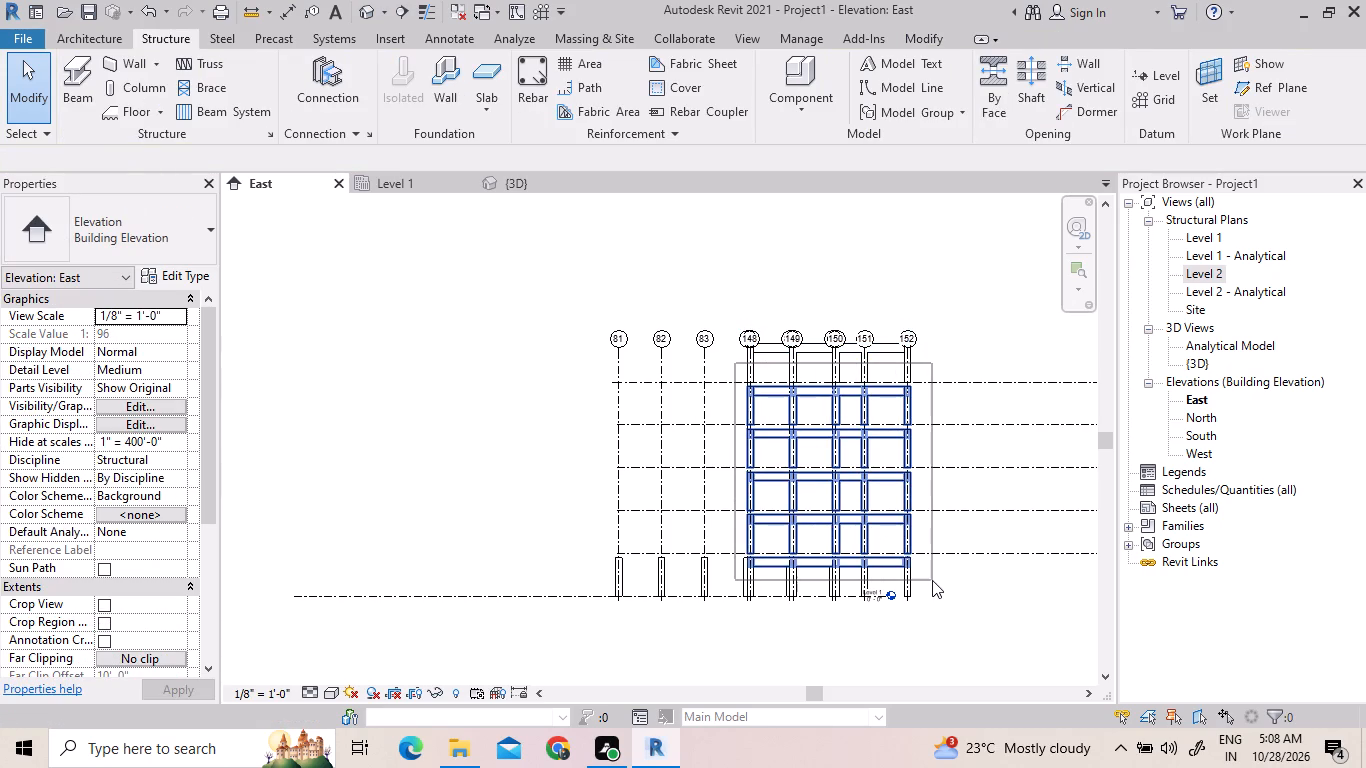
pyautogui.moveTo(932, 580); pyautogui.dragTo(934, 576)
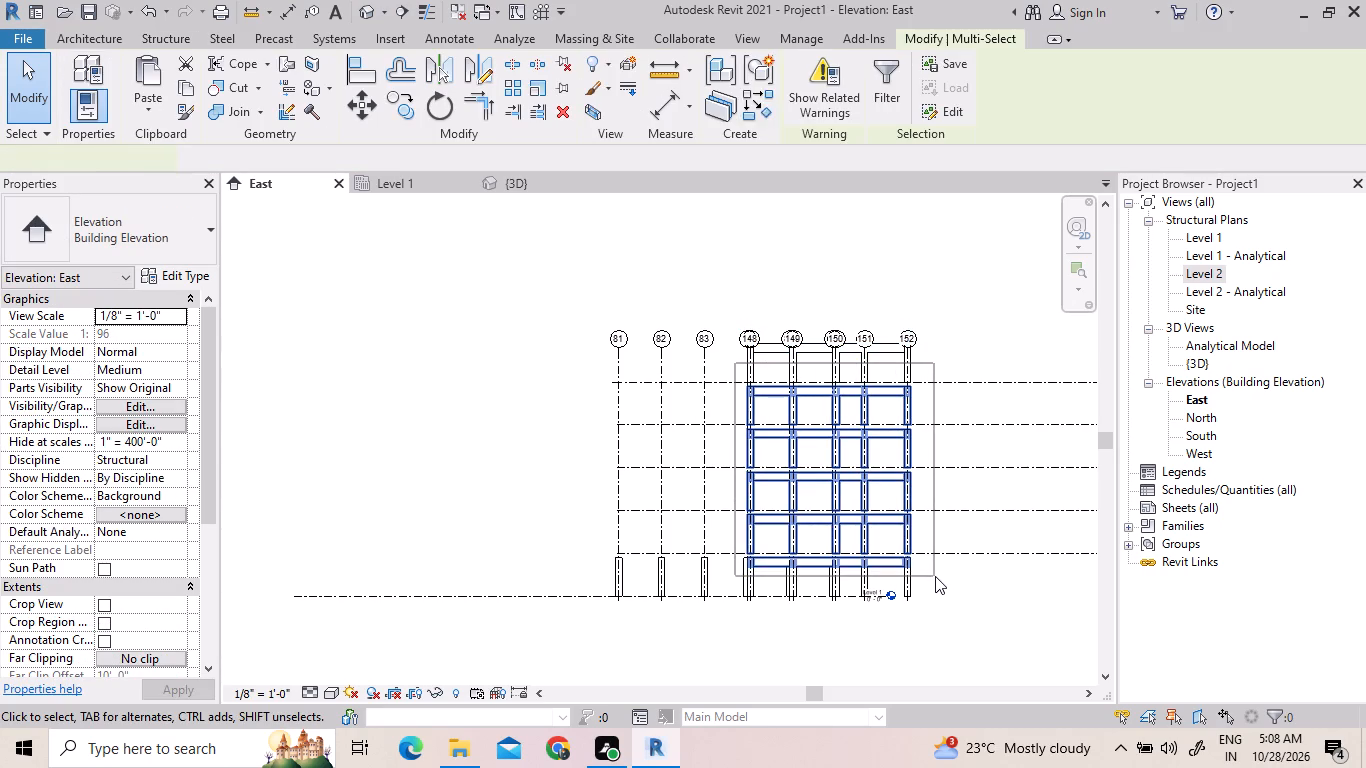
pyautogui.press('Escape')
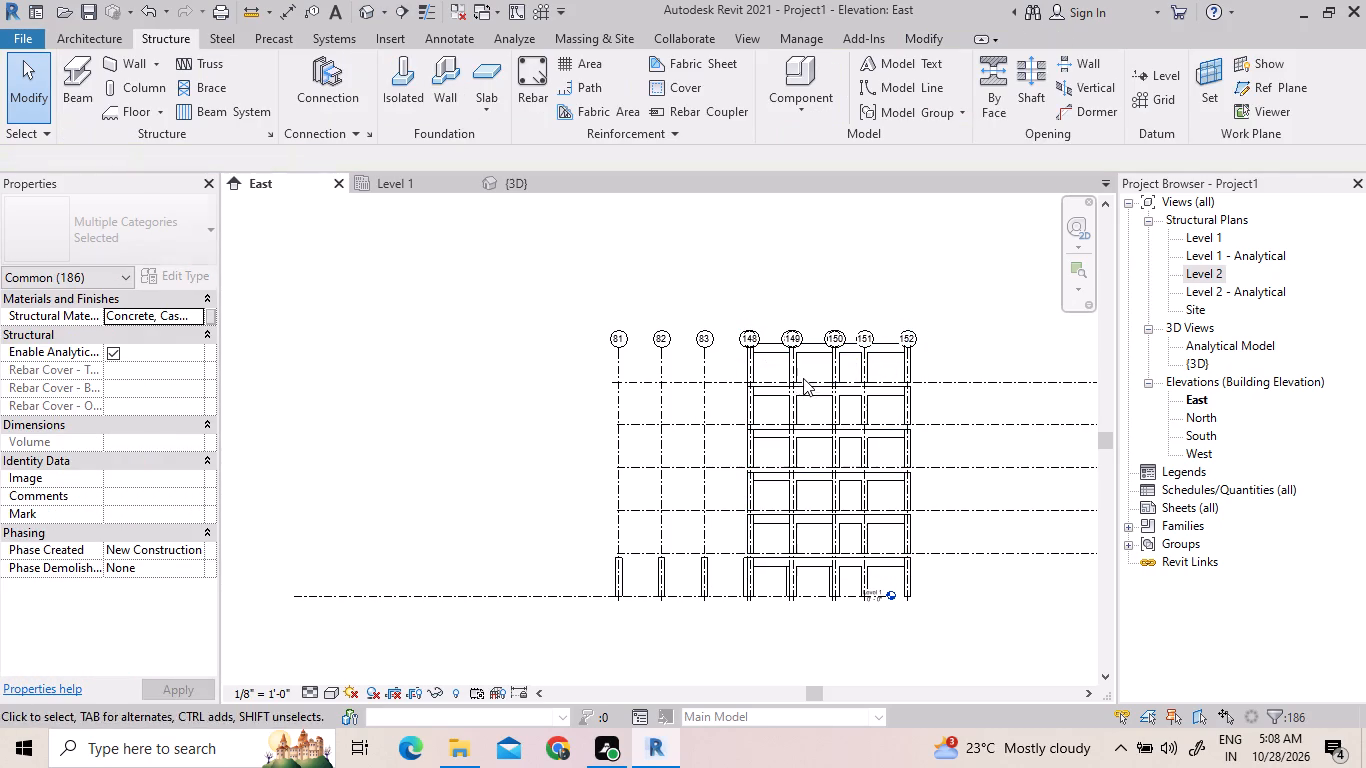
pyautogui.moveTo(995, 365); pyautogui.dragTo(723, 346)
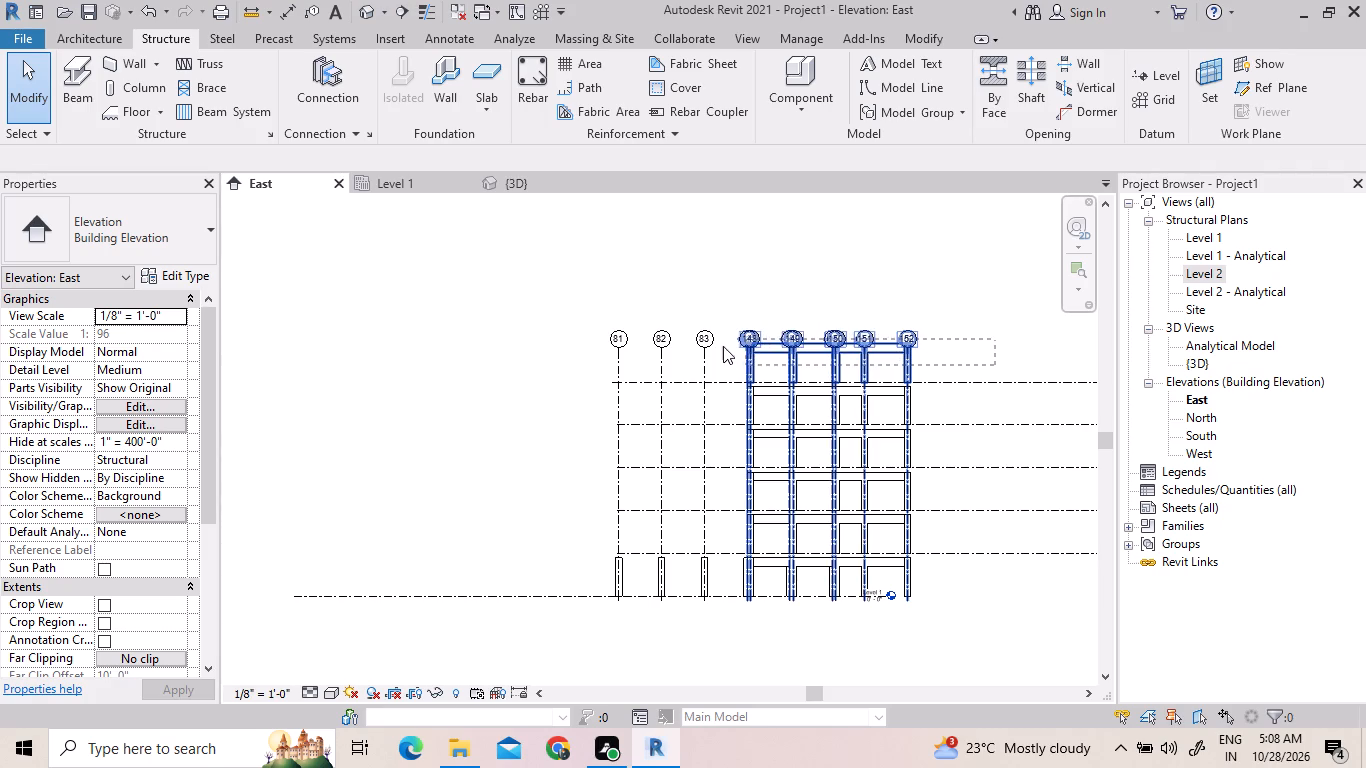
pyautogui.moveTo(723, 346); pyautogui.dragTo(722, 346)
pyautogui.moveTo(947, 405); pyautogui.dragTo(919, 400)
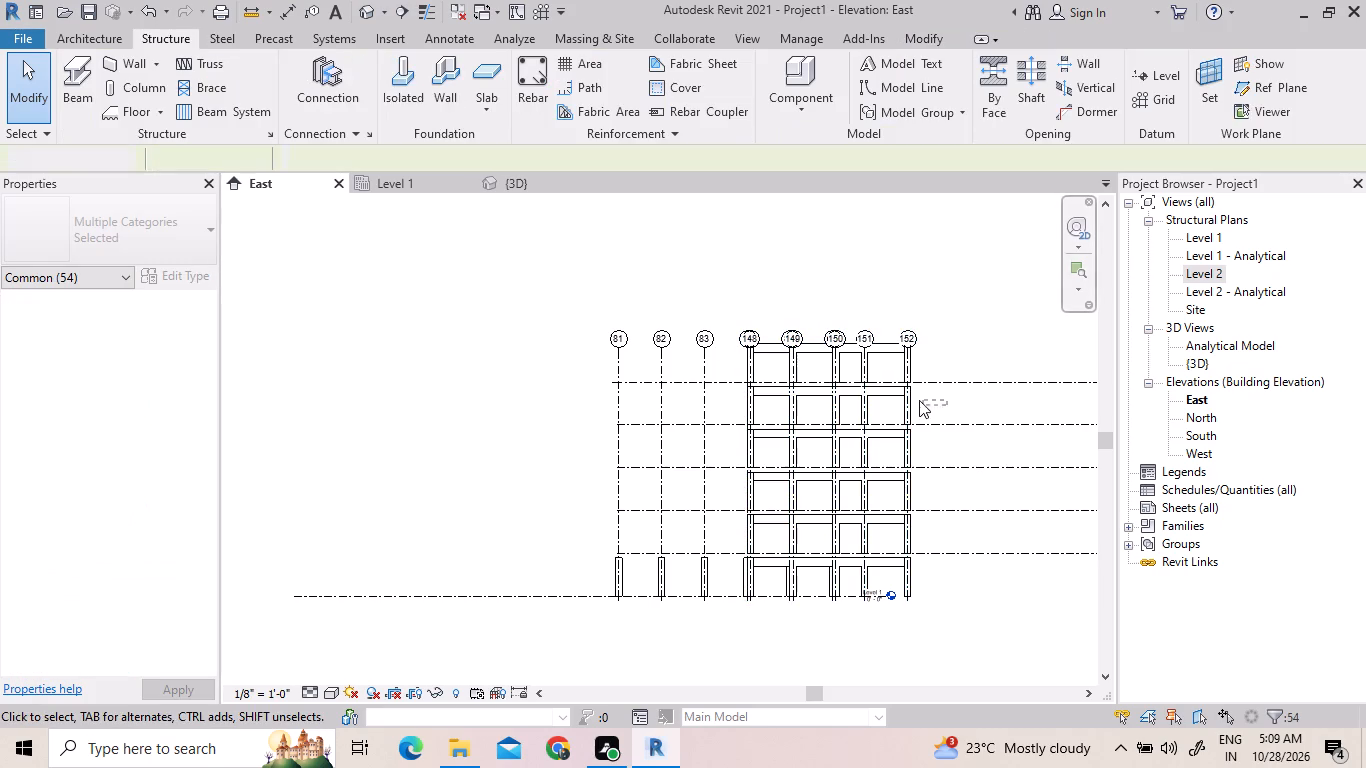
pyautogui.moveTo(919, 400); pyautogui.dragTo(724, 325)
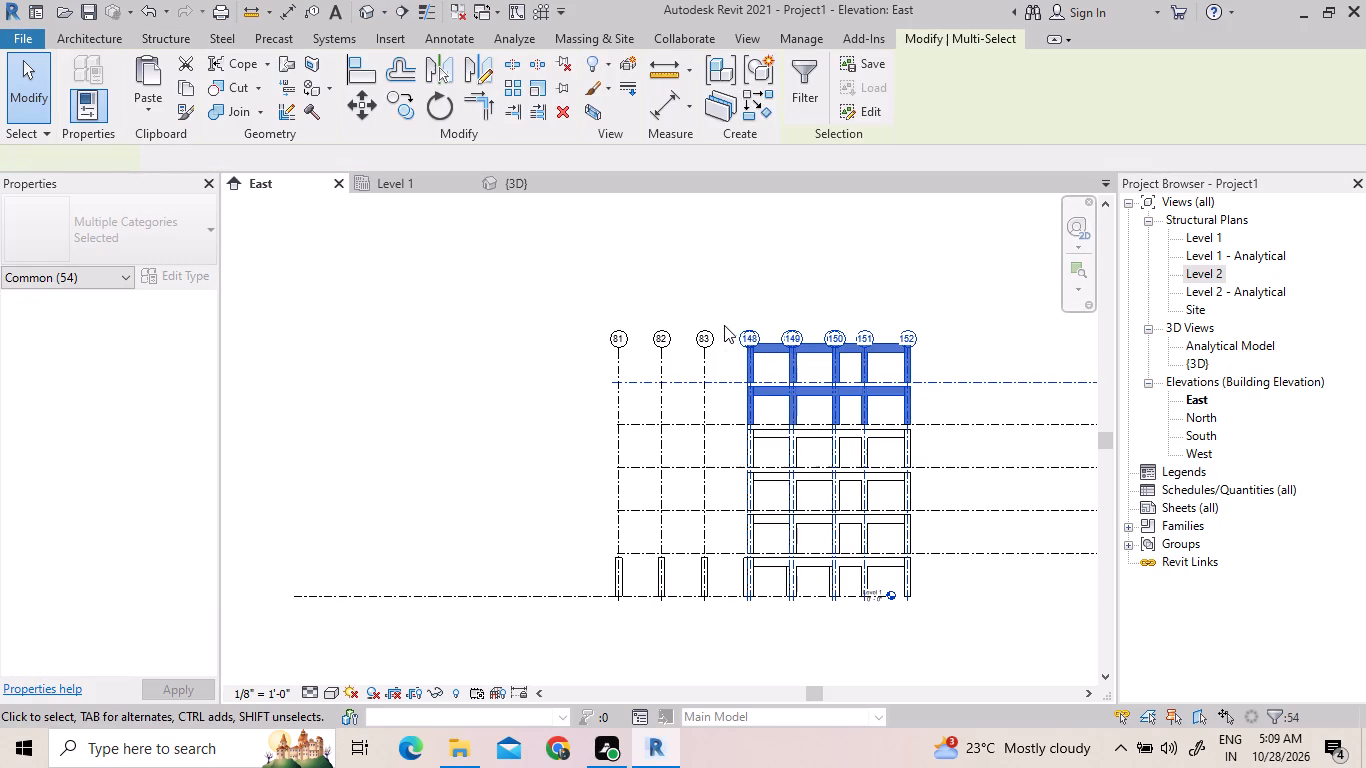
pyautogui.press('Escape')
# Move the whole multi-storey frame with grids 148 to 152 and its levels horizontally in the East elevation so grid 148 meets grid 81.
pyautogui.moveTo(945, 605); pyautogui.dragTo(801, 381)
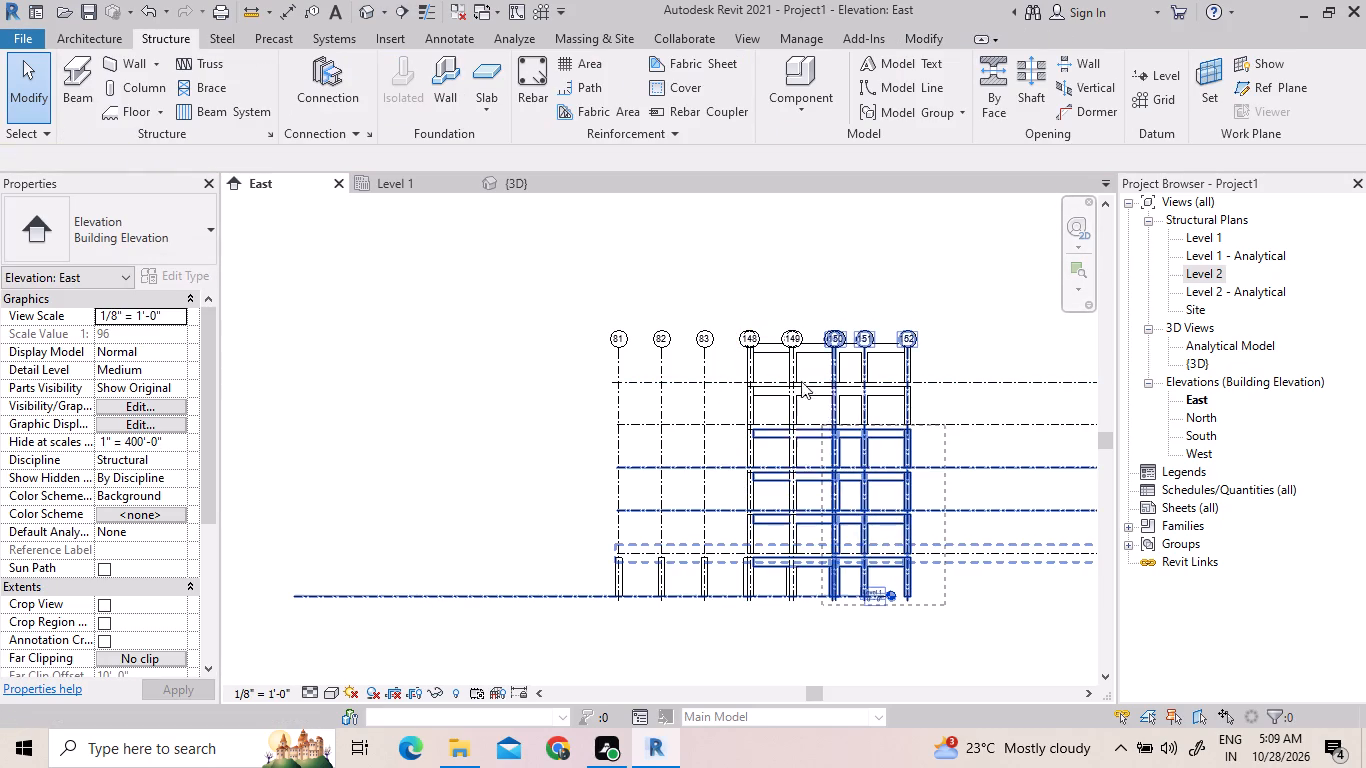
pyautogui.moveTo(801, 381); pyautogui.dragTo(748, 337)
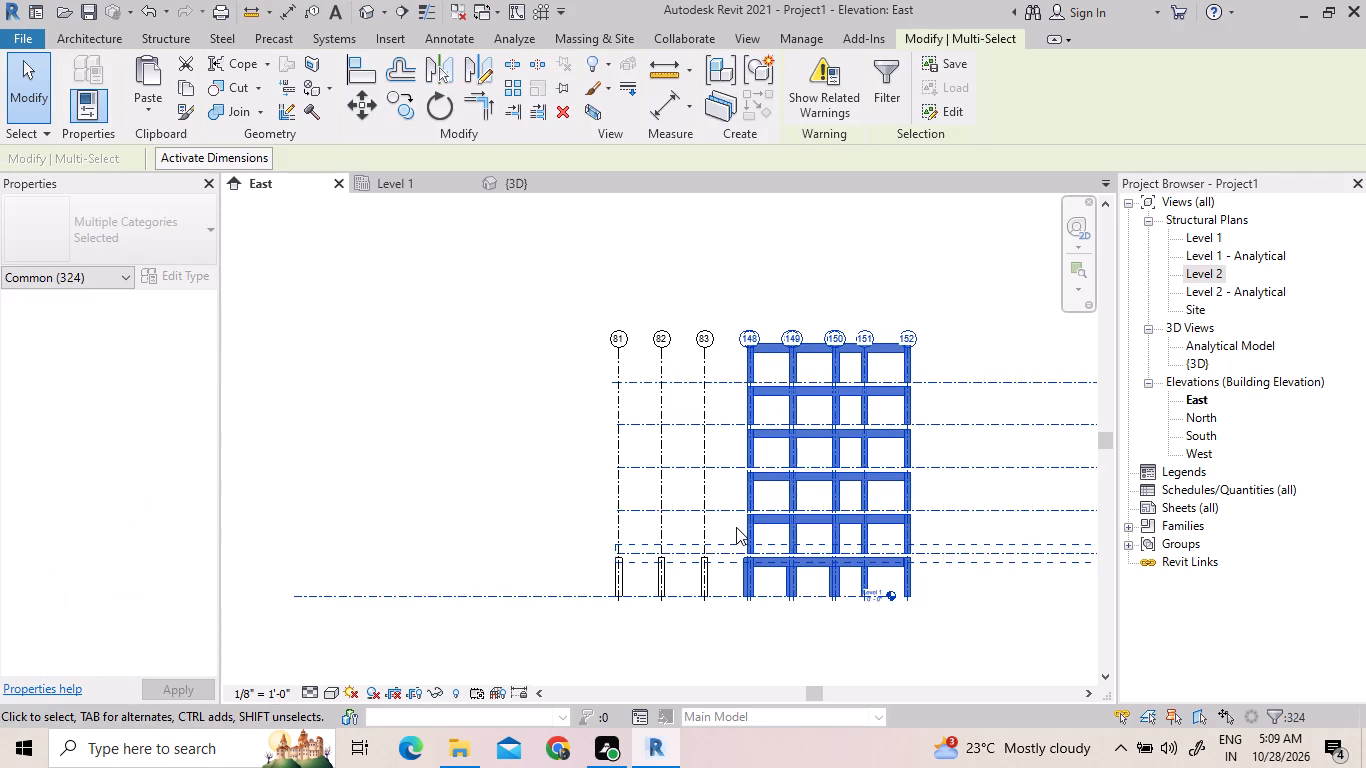
pyautogui.rightClick(736, 527)
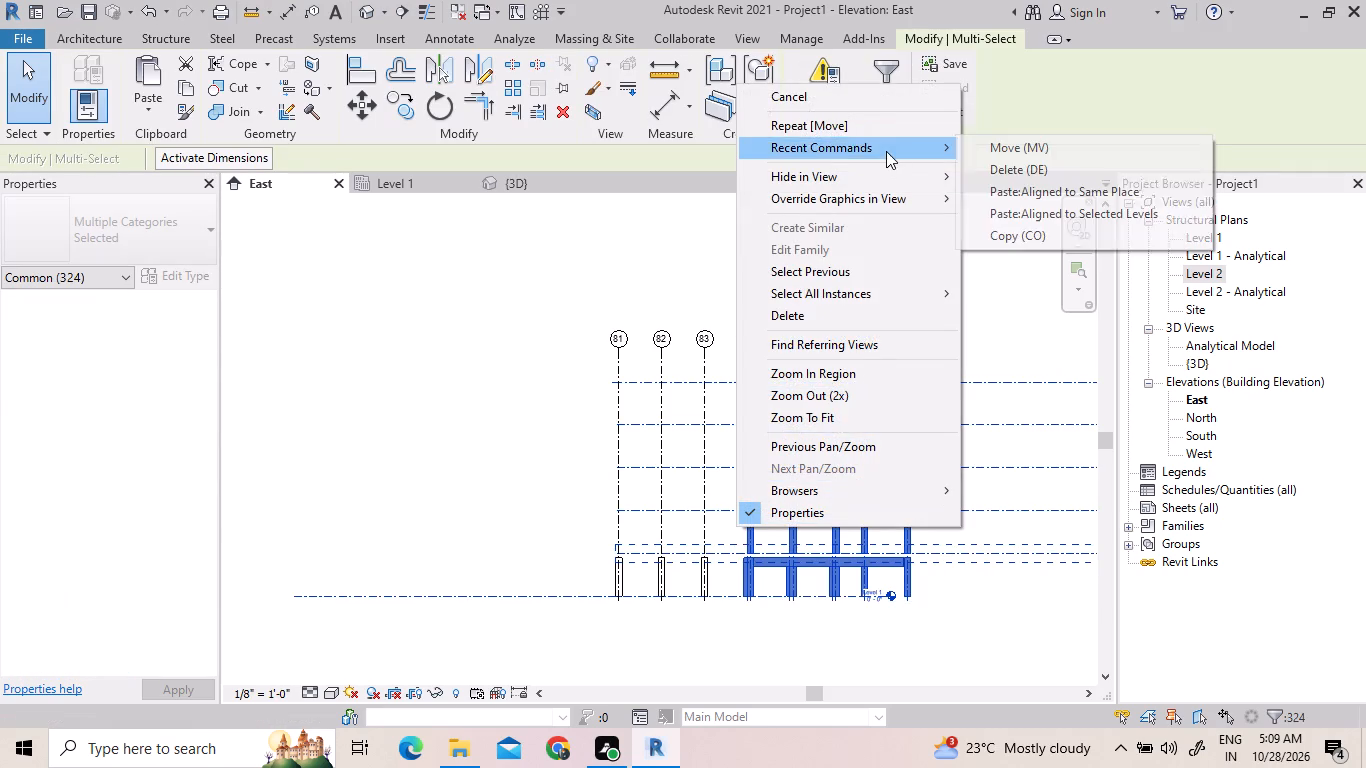
pyautogui.click(881, 123)
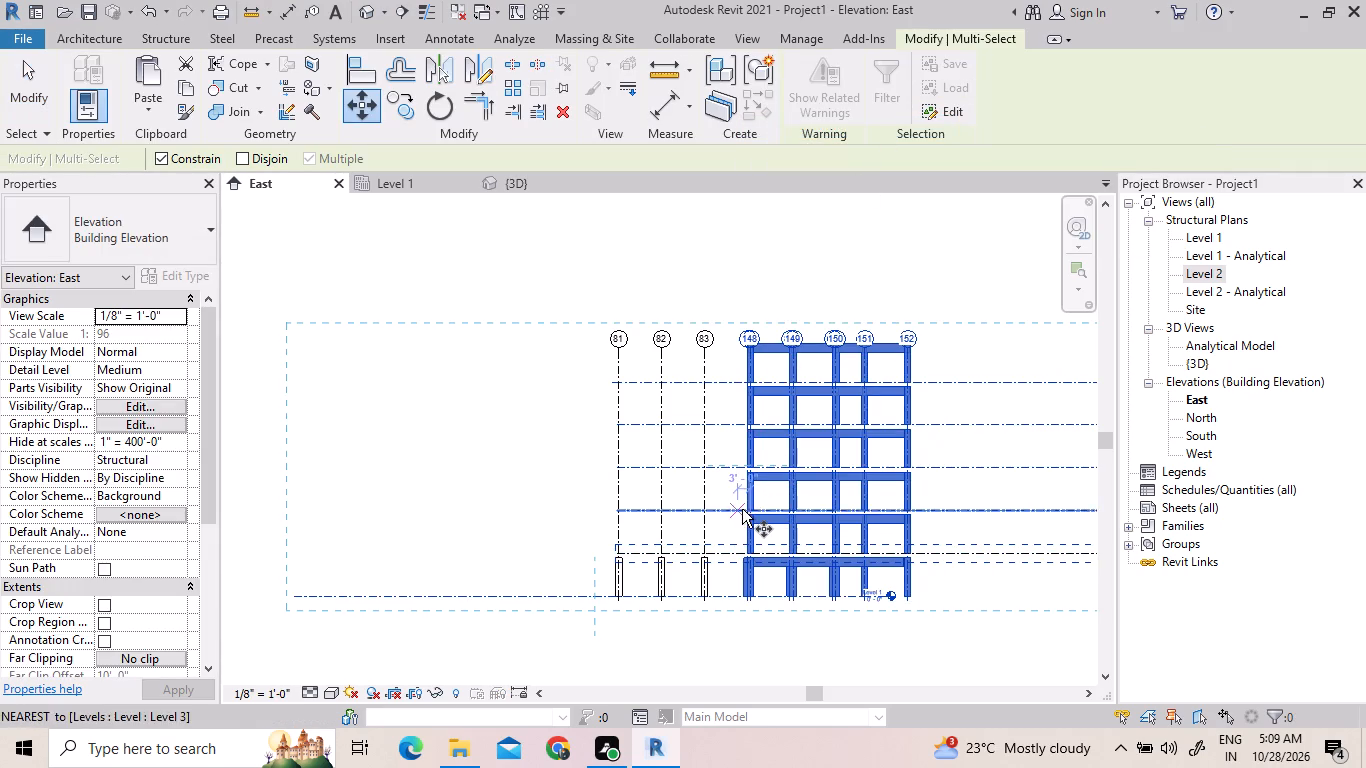
pyautogui.moveTo(745, 509); pyautogui.dragTo(624, 508)
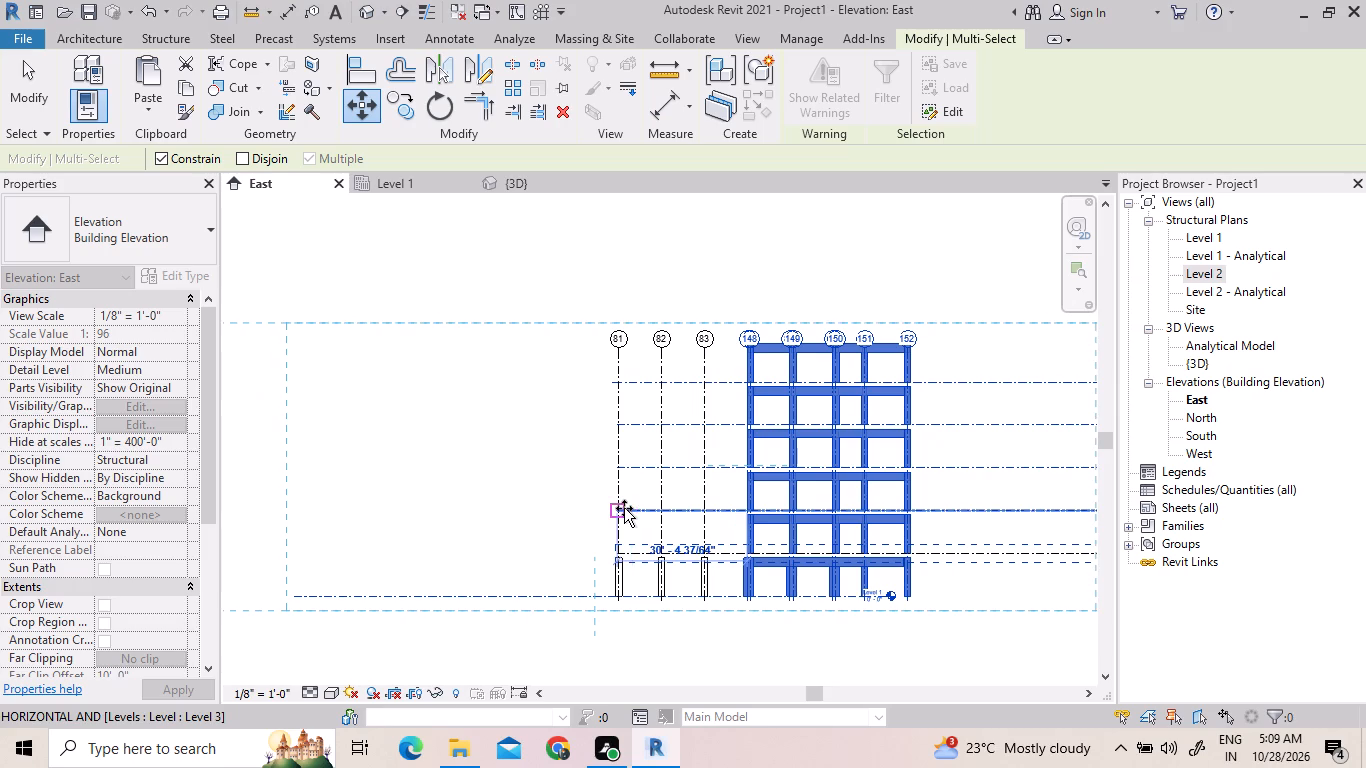
pyautogui.moveTo(624, 508); pyautogui.dragTo(616, 508)
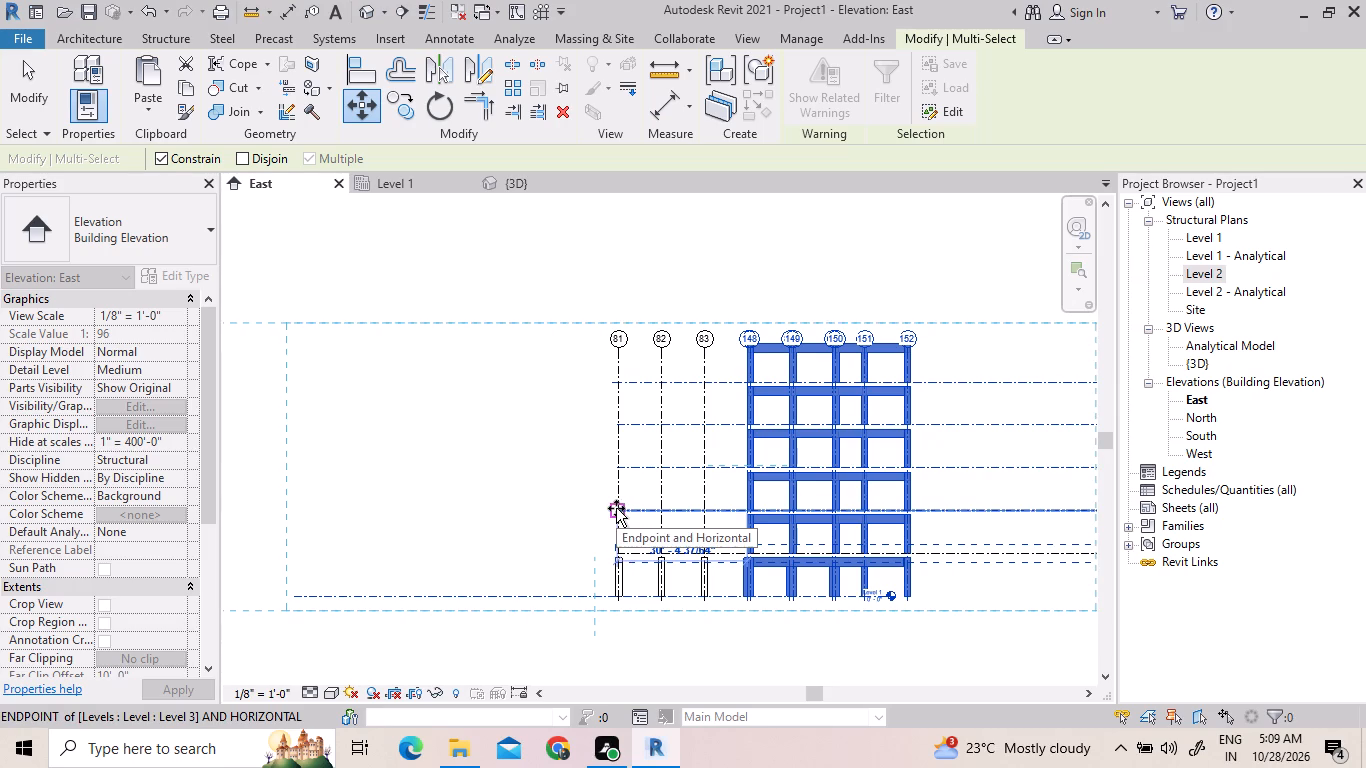
pyautogui.click(616, 508)
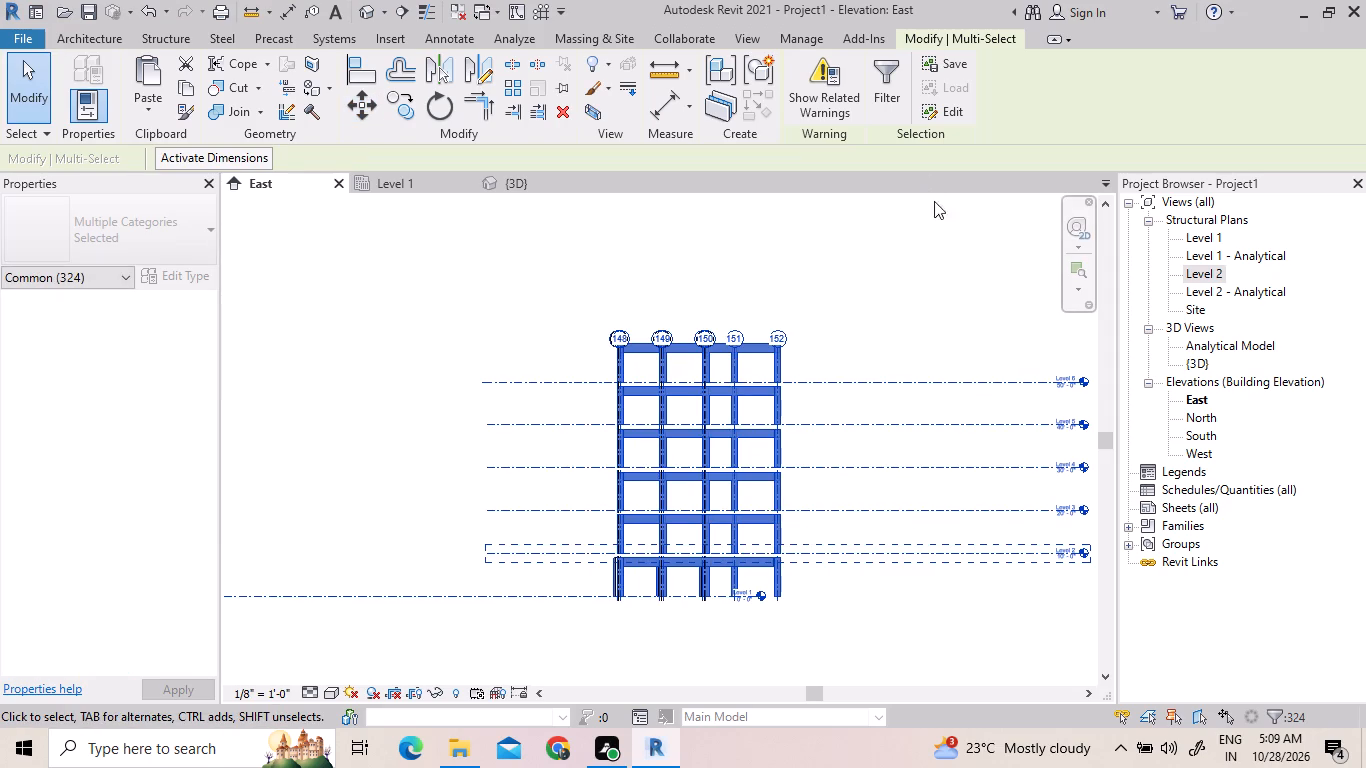
# Clear the selection and examine in 3D how the moved multi-storey frame sits relative to the separate ground-floor columns beside it.
pyautogui.click(498, 194)
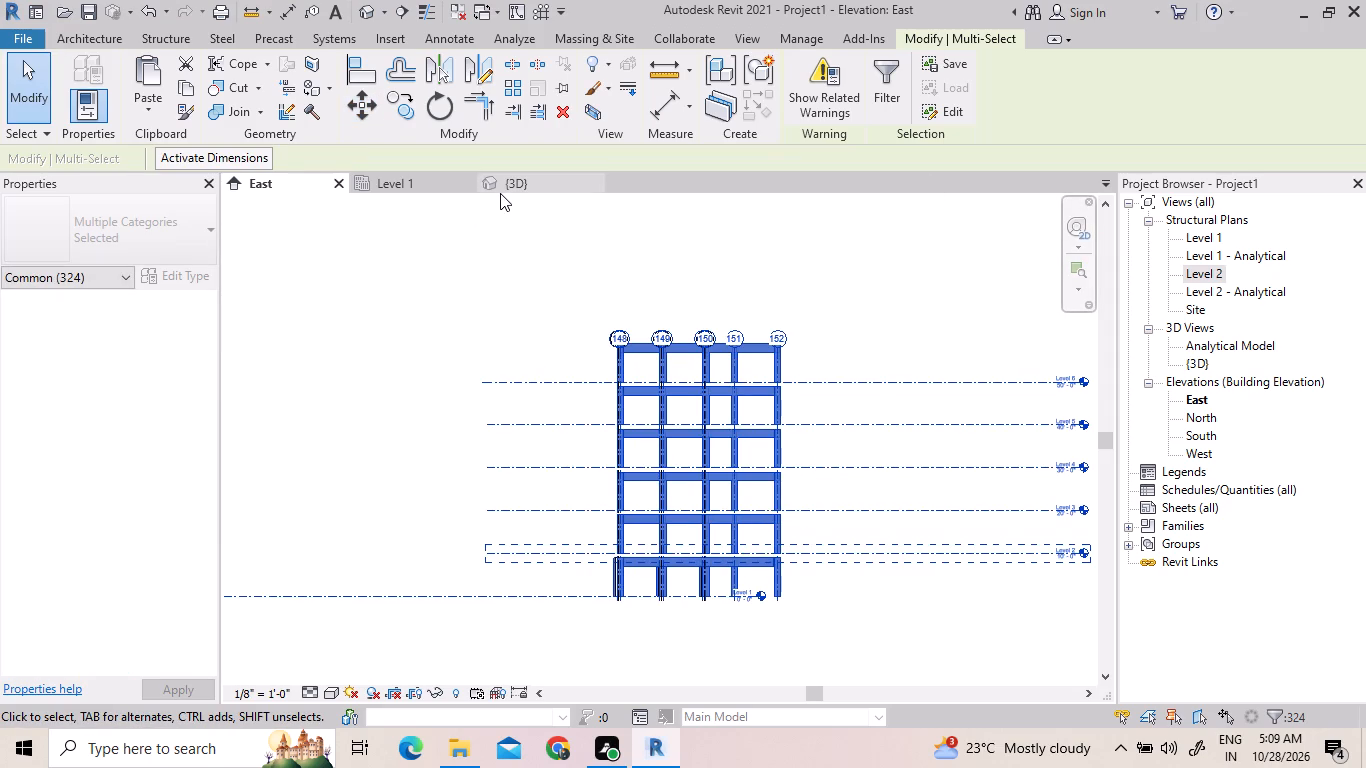
pyautogui.click(513, 183)
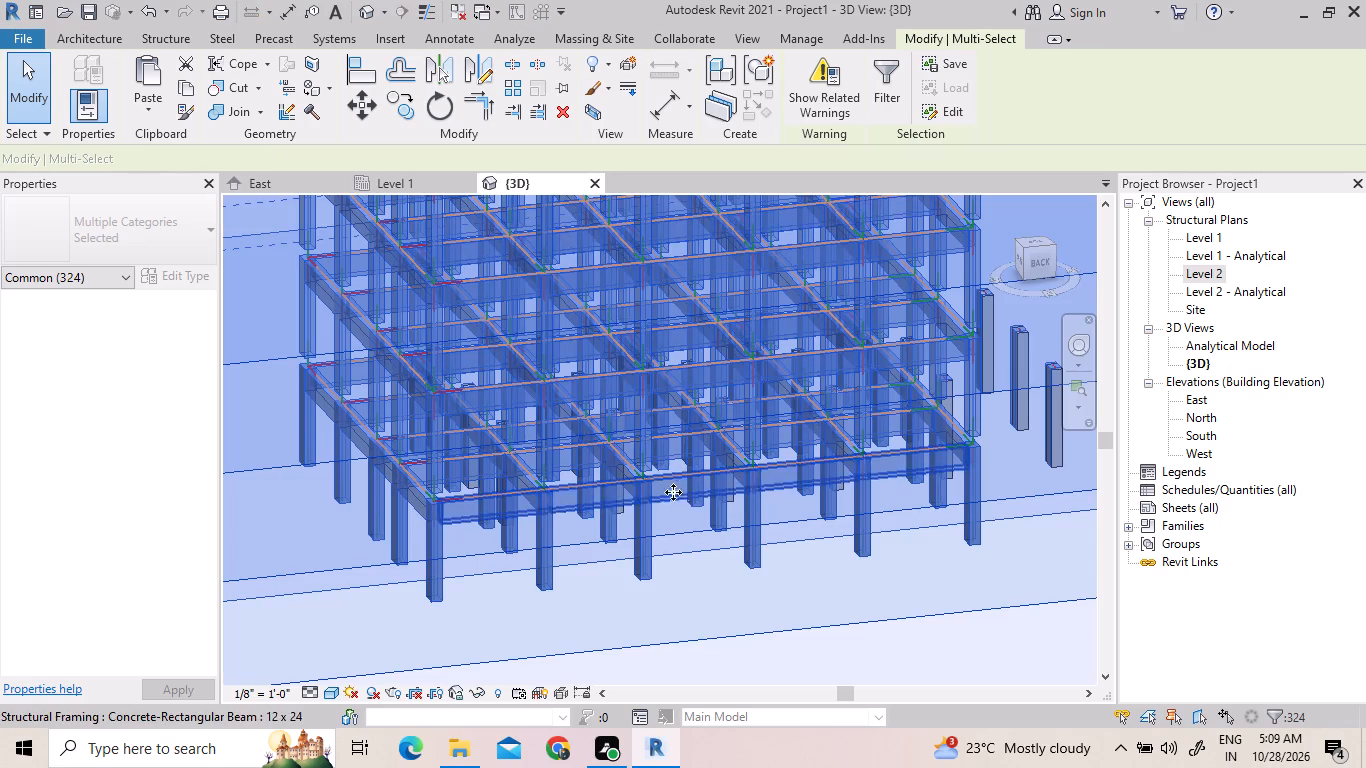
pyautogui.scroll(-1, 700, 555)
pyautogui.moveTo(704, 596); pyautogui.dragTo(686, 671, button='middle')
pyautogui.scroll(-2, 680, 388)
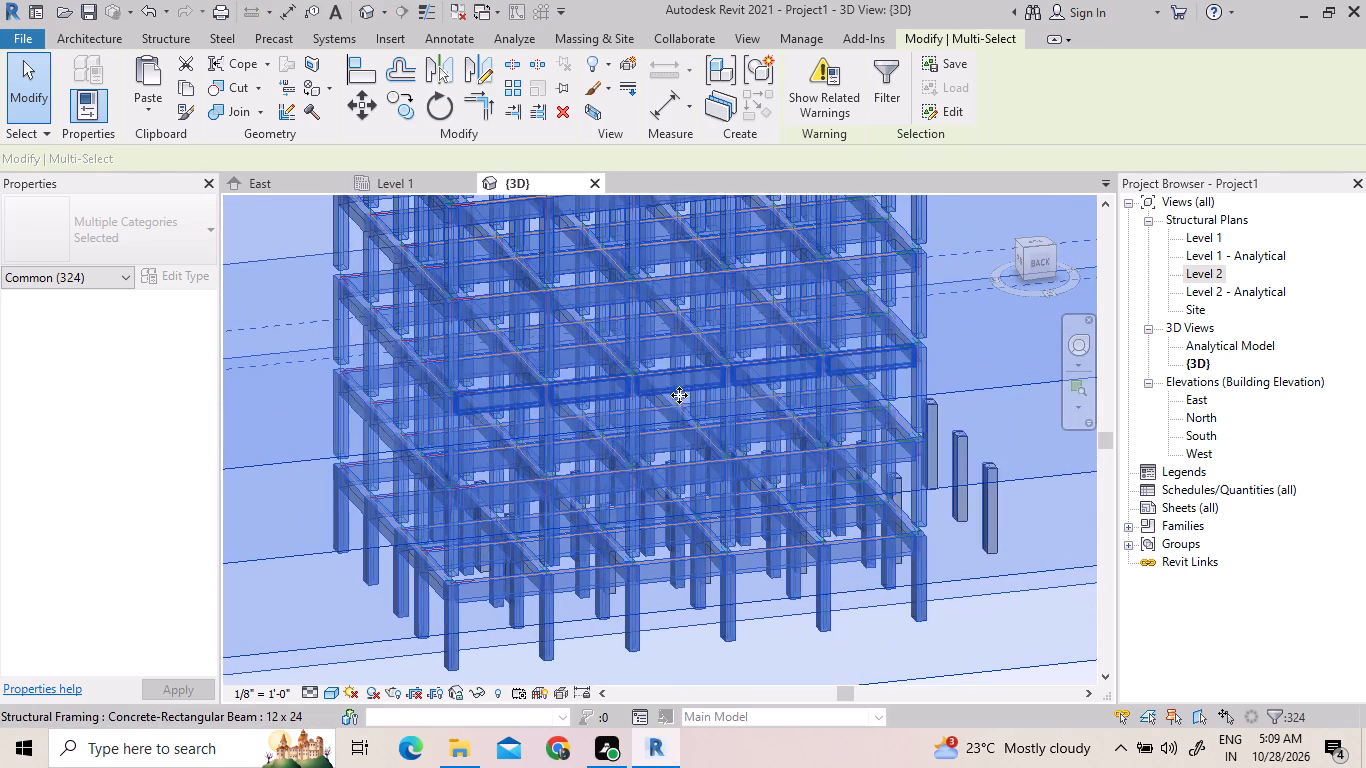
pyautogui.scroll(-7, 679, 395)
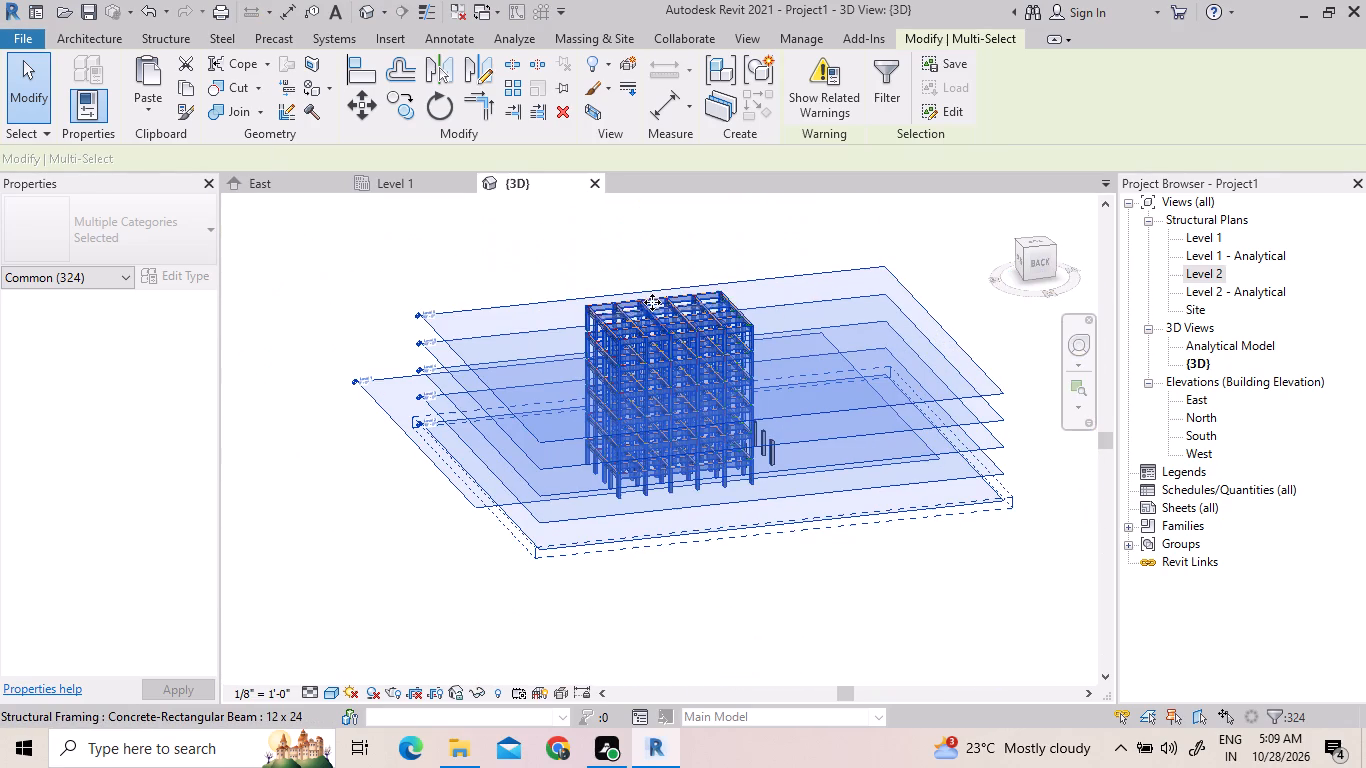
pyautogui.scroll(4, 651, 299)
pyautogui.scroll(-3, 651, 326)
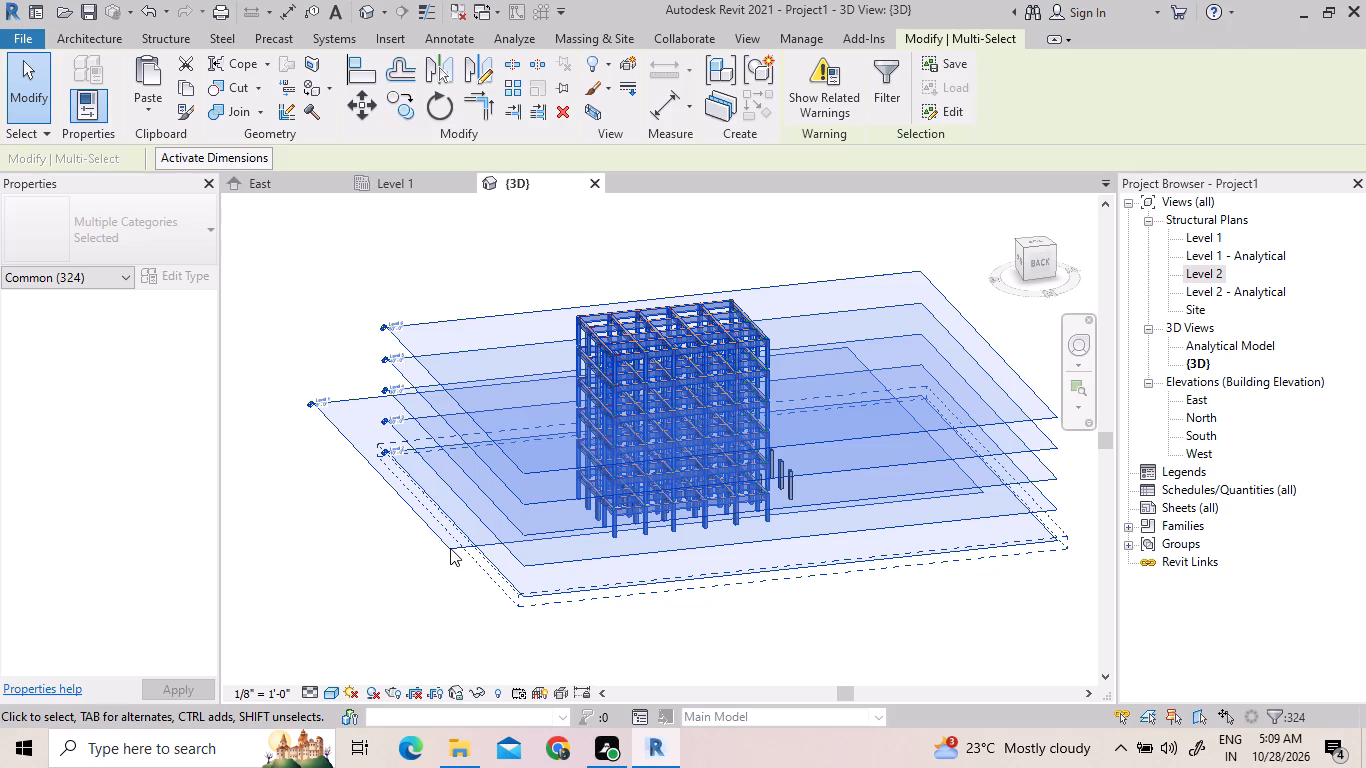
pyautogui.press('Escape')
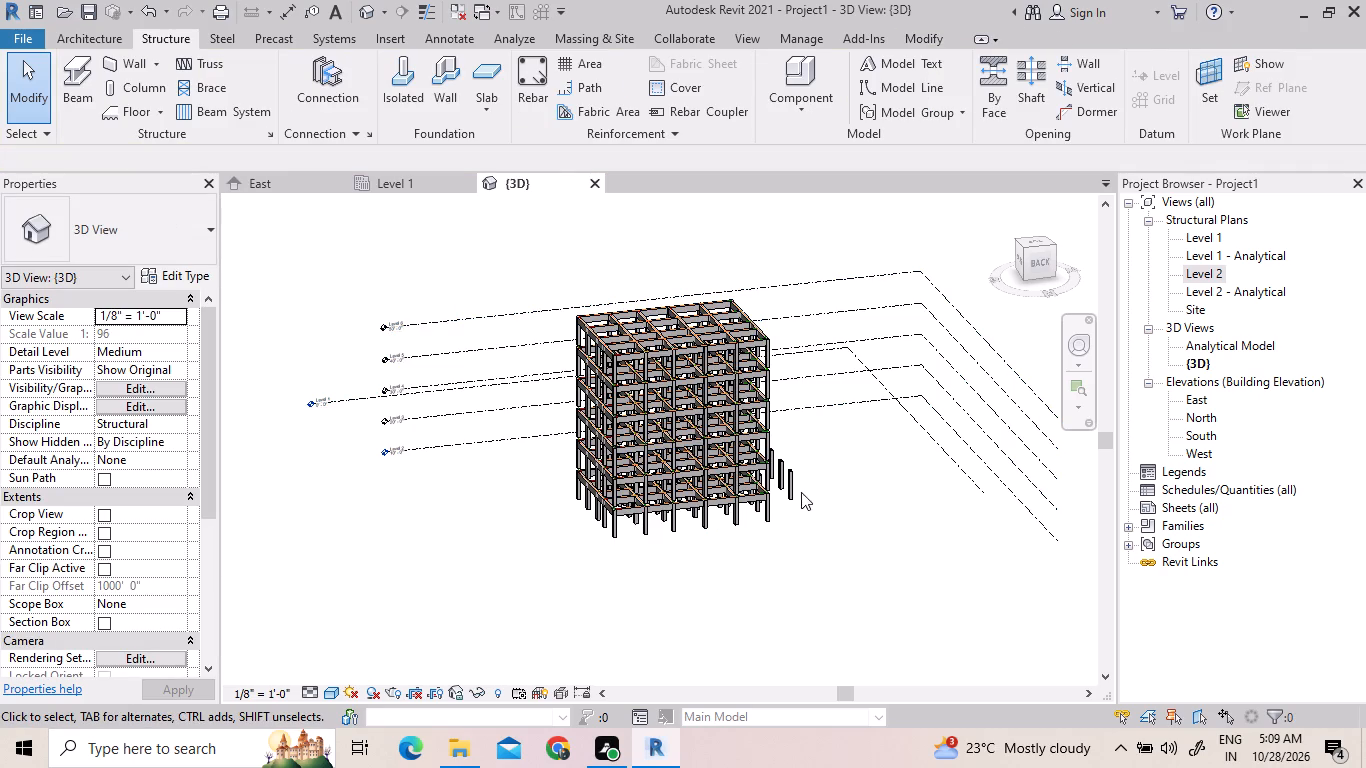
pyautogui.scroll(9, 774, 452)
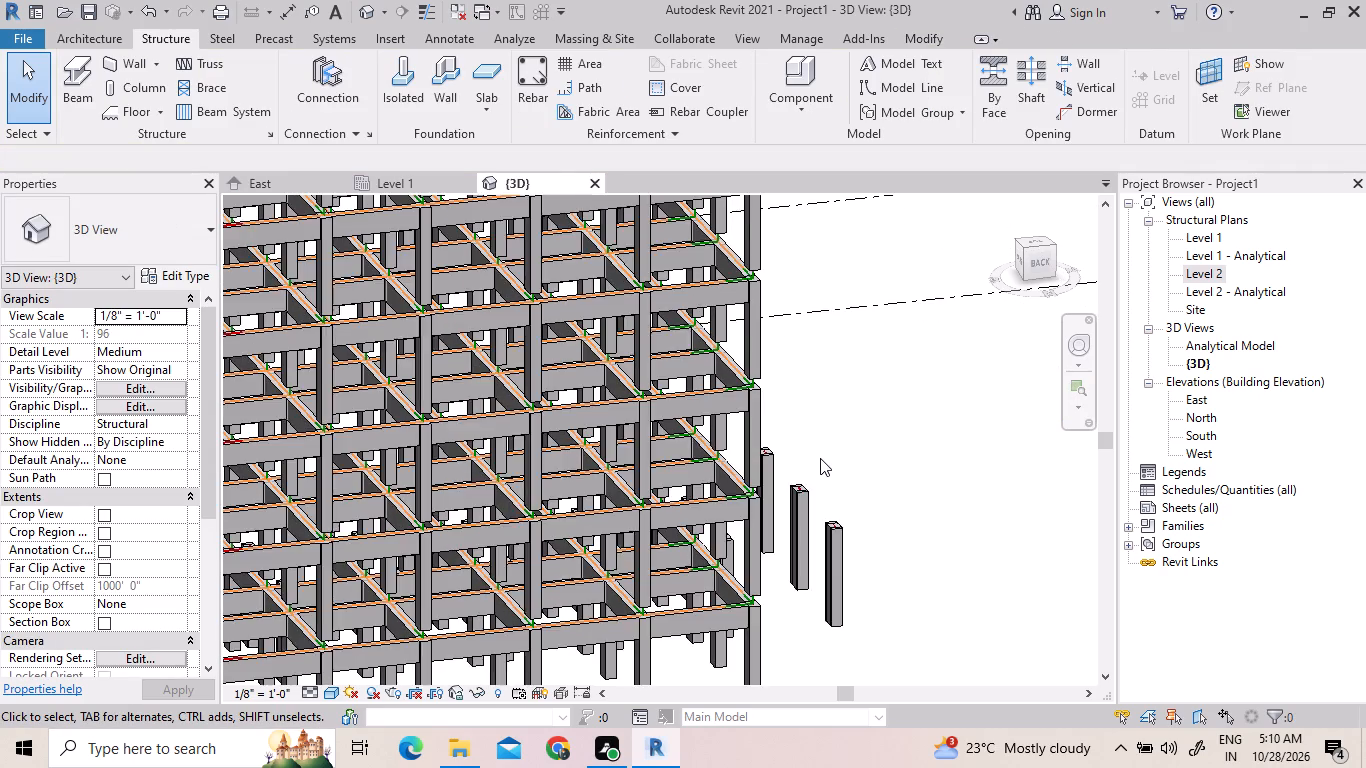
pyautogui.scroll(-2, 819, 458)
pyautogui.scroll(4, 572, 556)
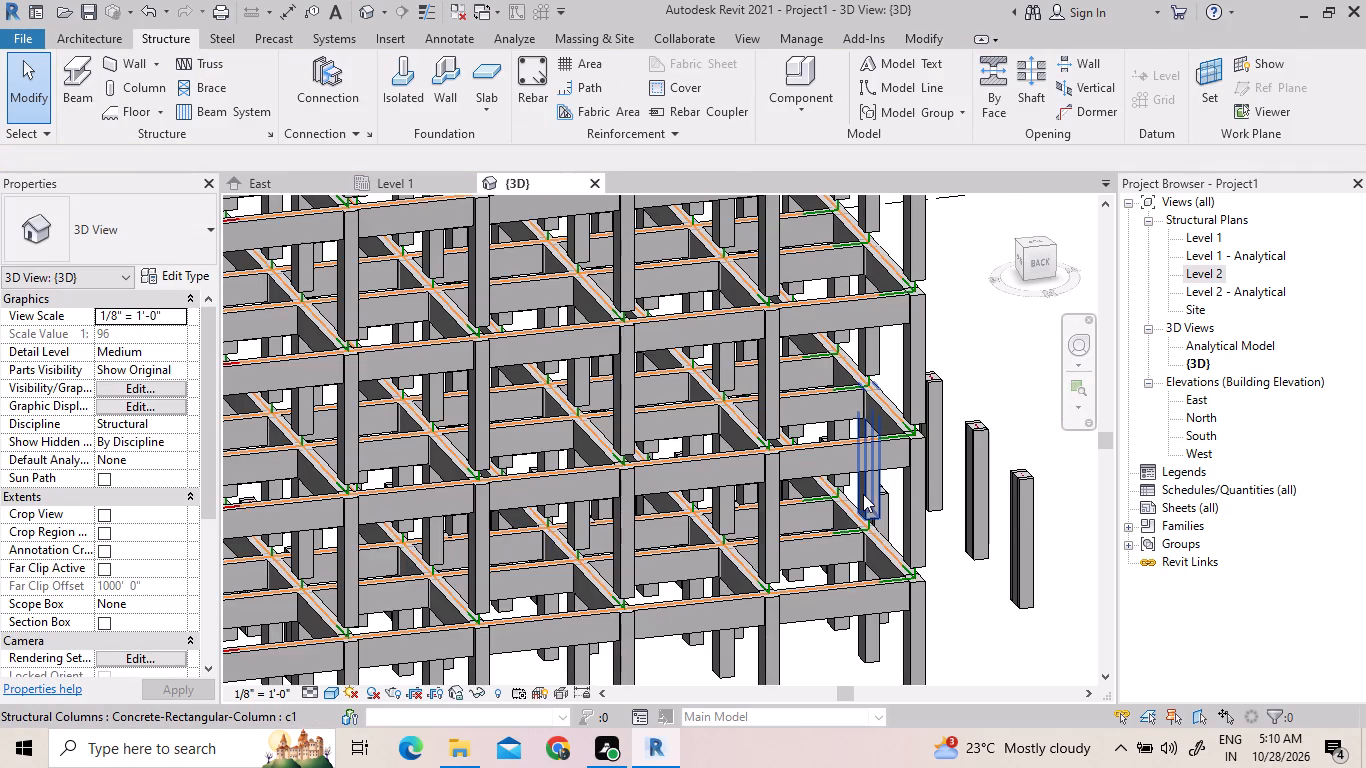
pyautogui.scroll(-5, 863, 494)
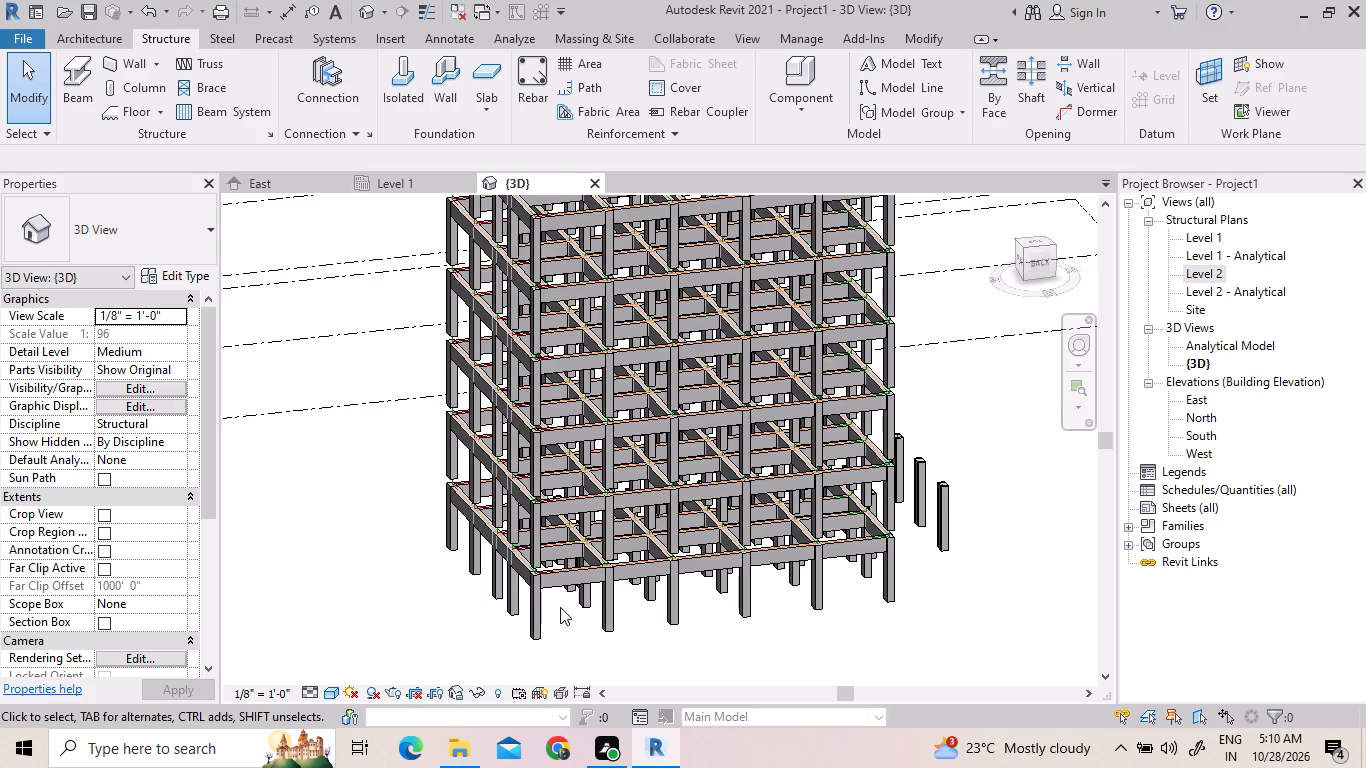
pyautogui.scroll(7, 552, 602)
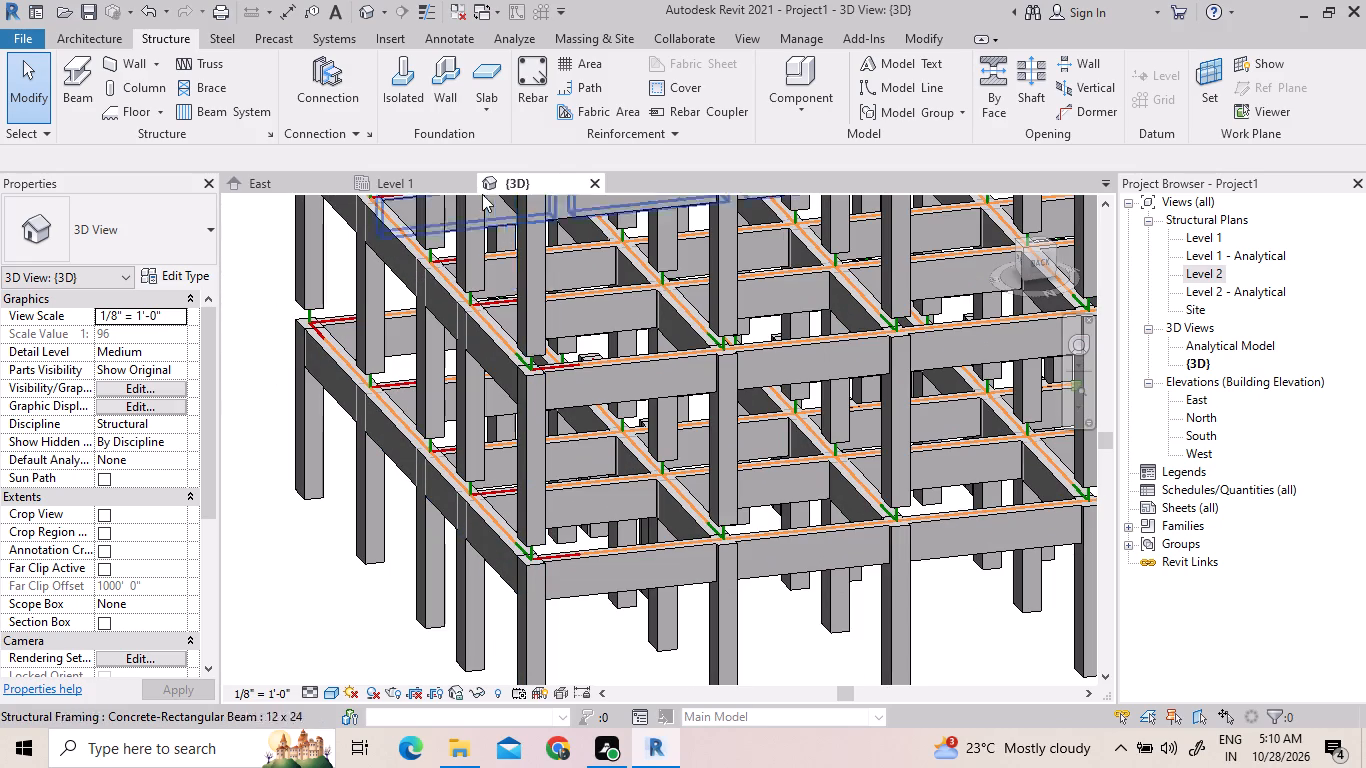
# Compare frame grids 153 to 158 with column grids 87 to 92 on the Level 1 plan, selecting grid 157 beside grid 92.
pyautogui.click(435, 181)
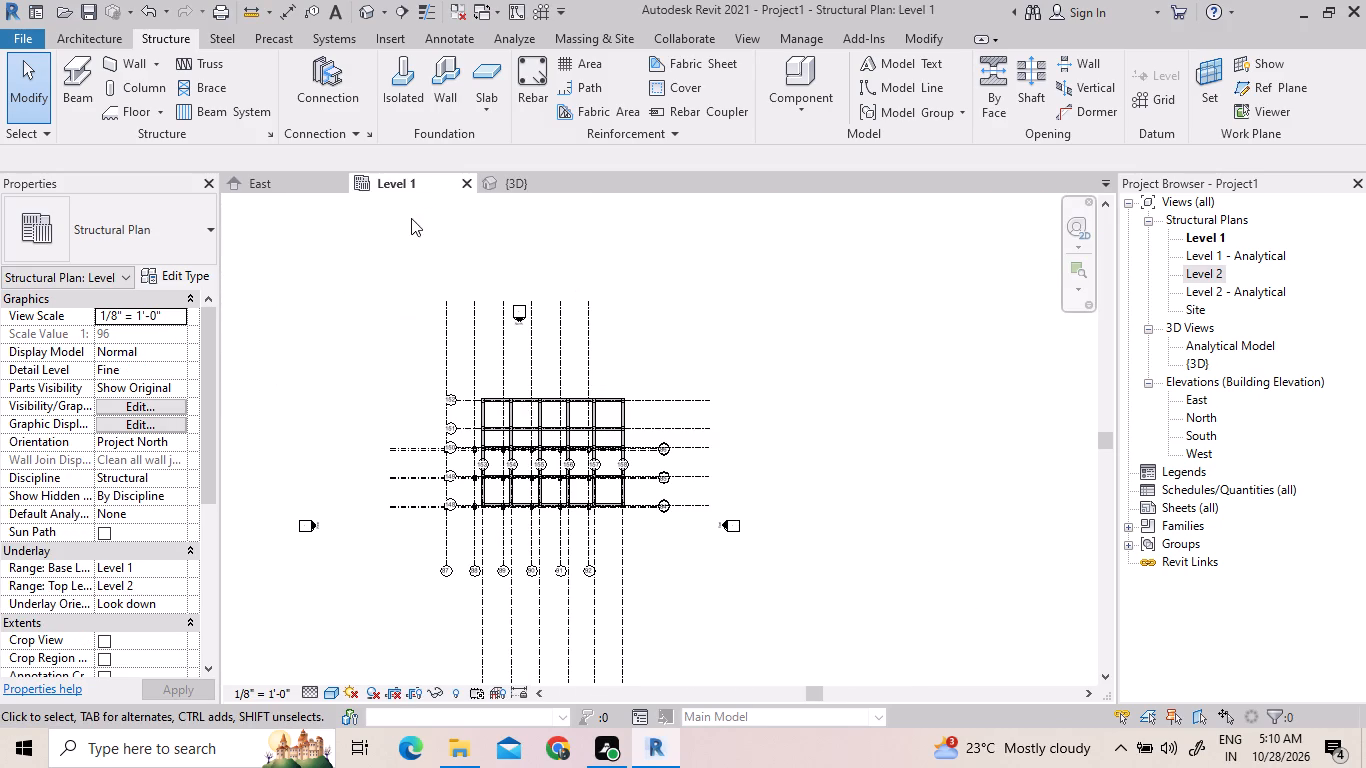
pyautogui.scroll(5, 428, 419)
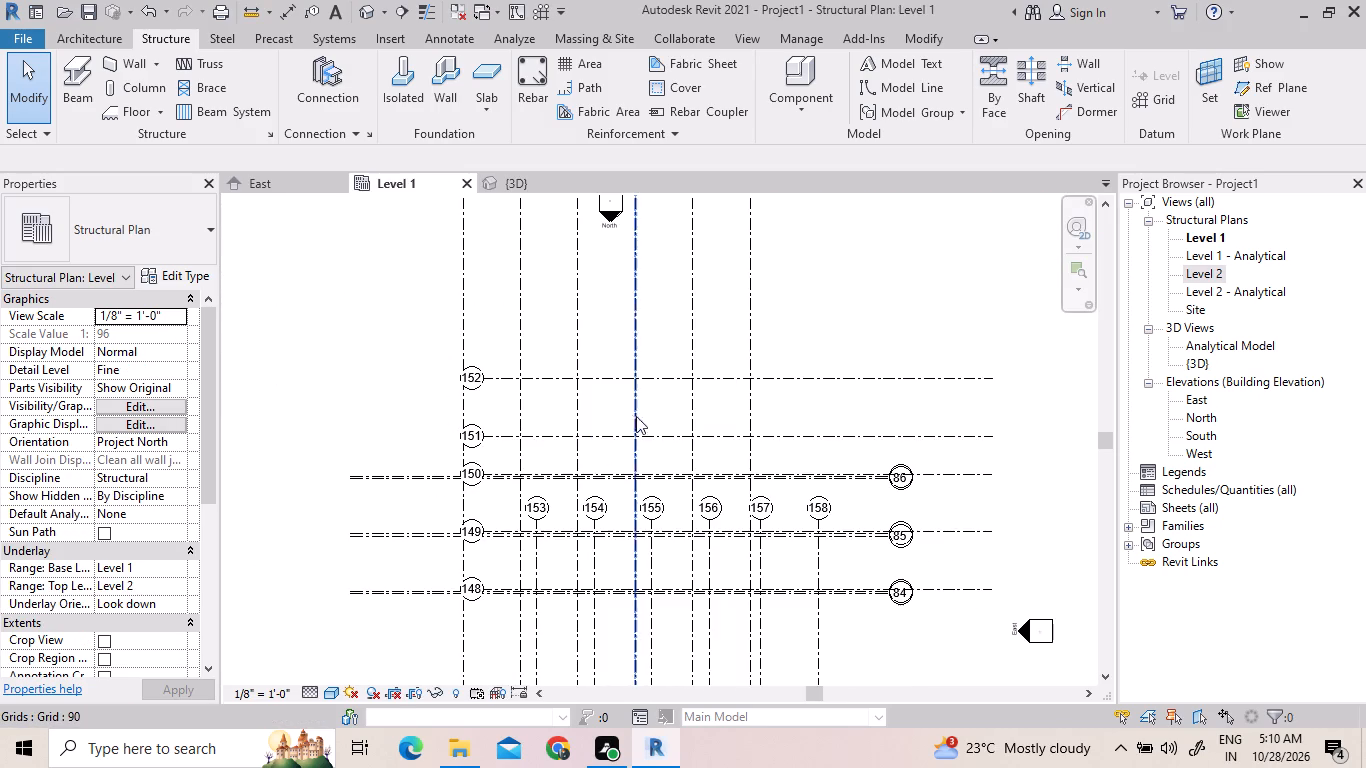
pyautogui.scroll(-4, 630, 411)
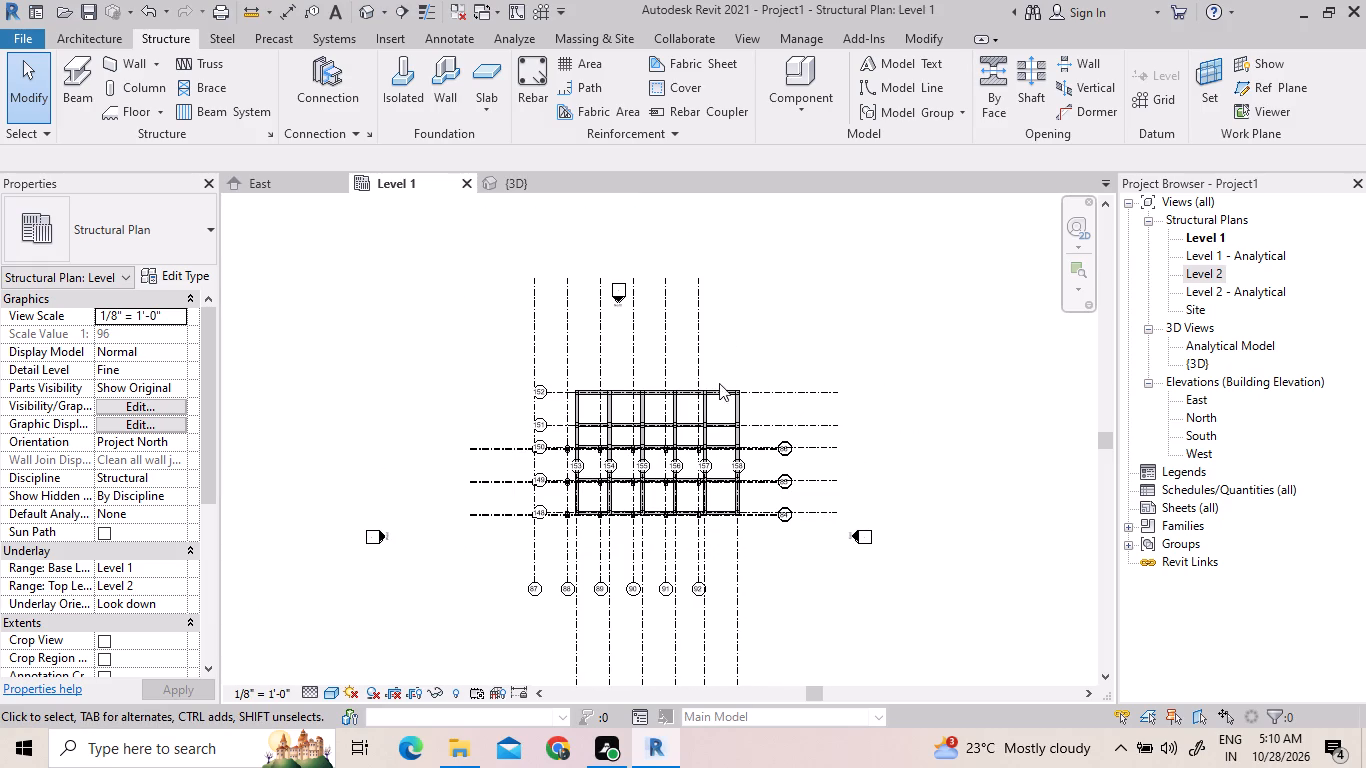
pyautogui.scroll(4, 658, 452)
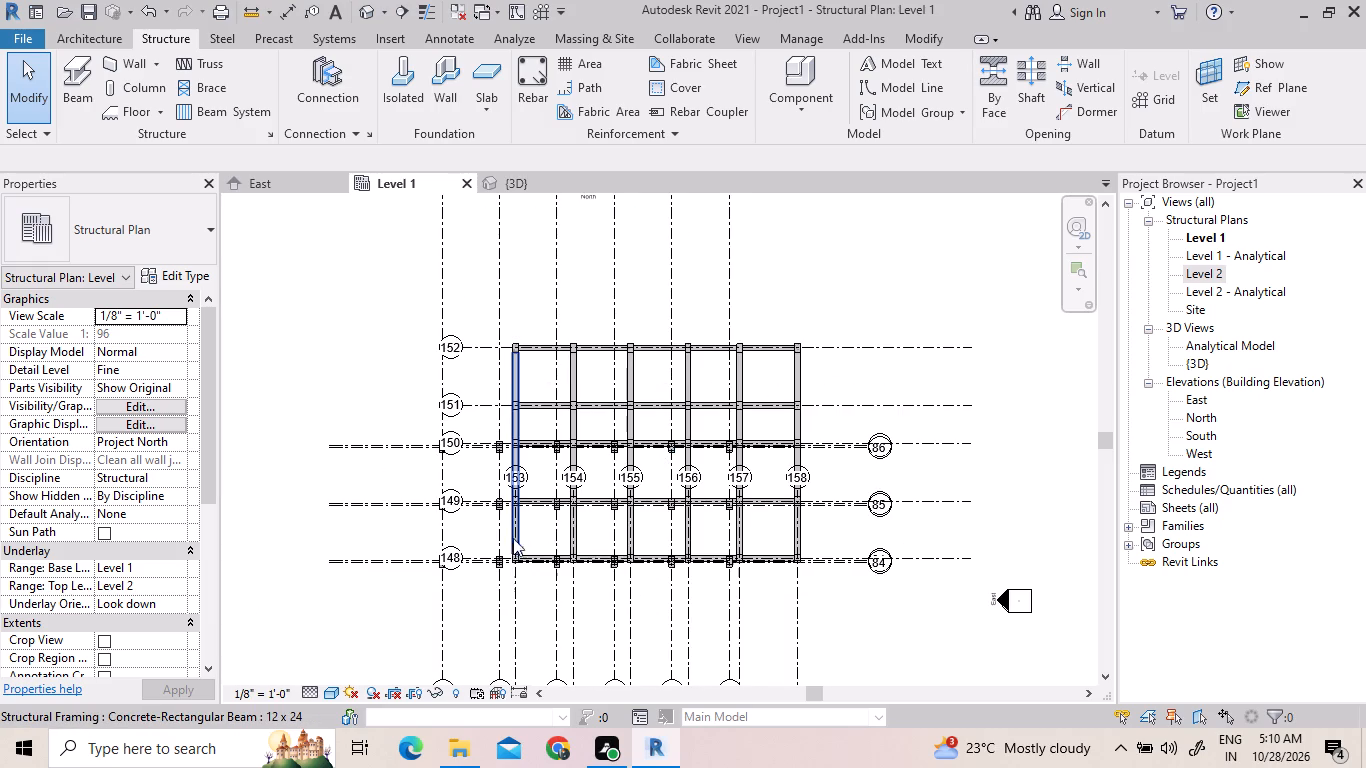
pyautogui.scroll(-3, 765, 564)
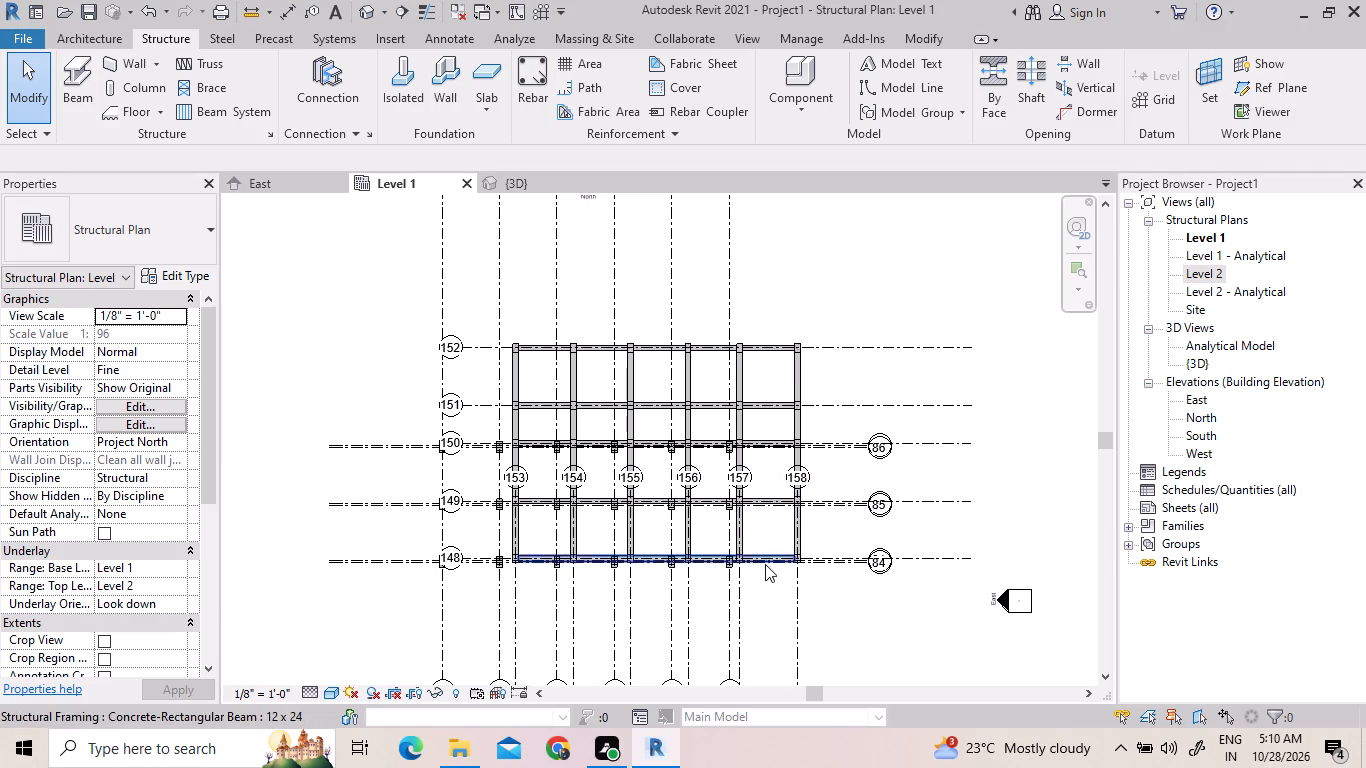
pyautogui.scroll(6, 741, 652)
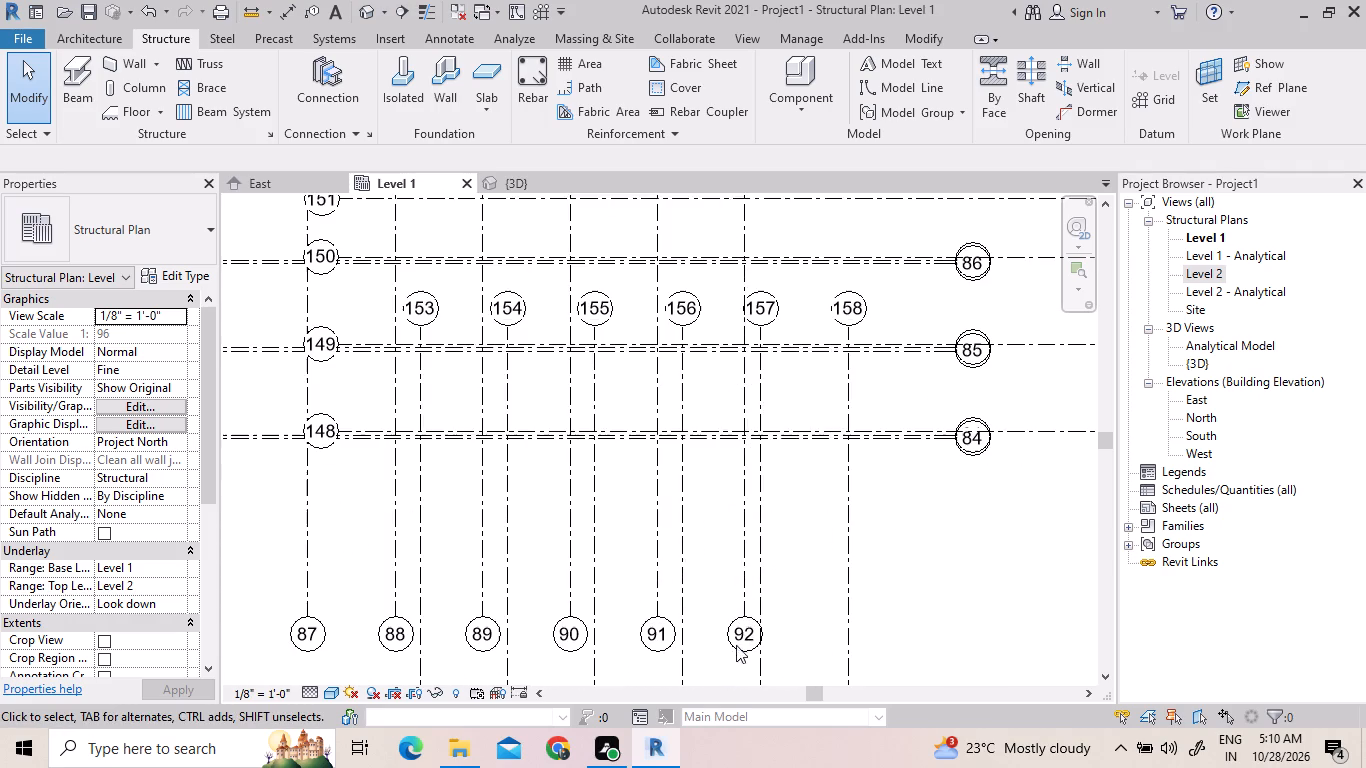
pyautogui.click(761, 586)
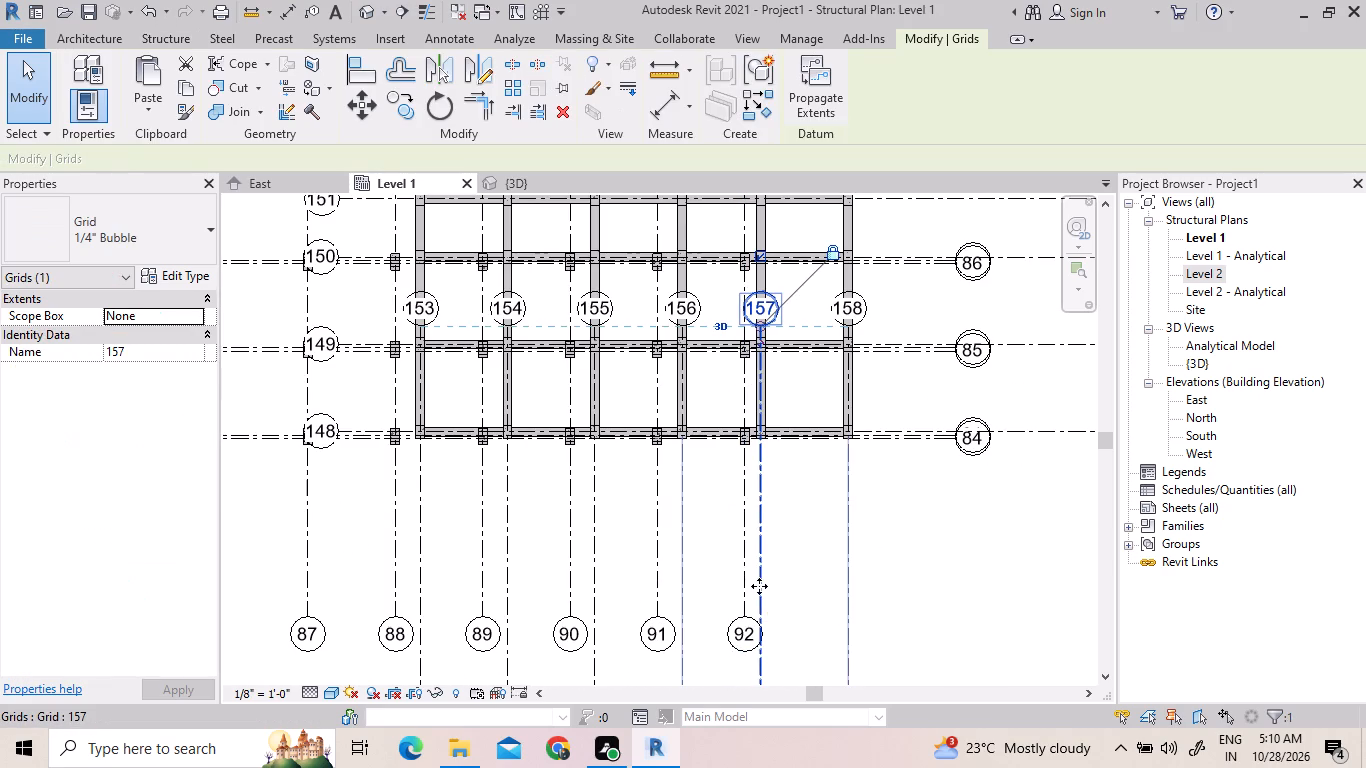
pyautogui.press('Home')
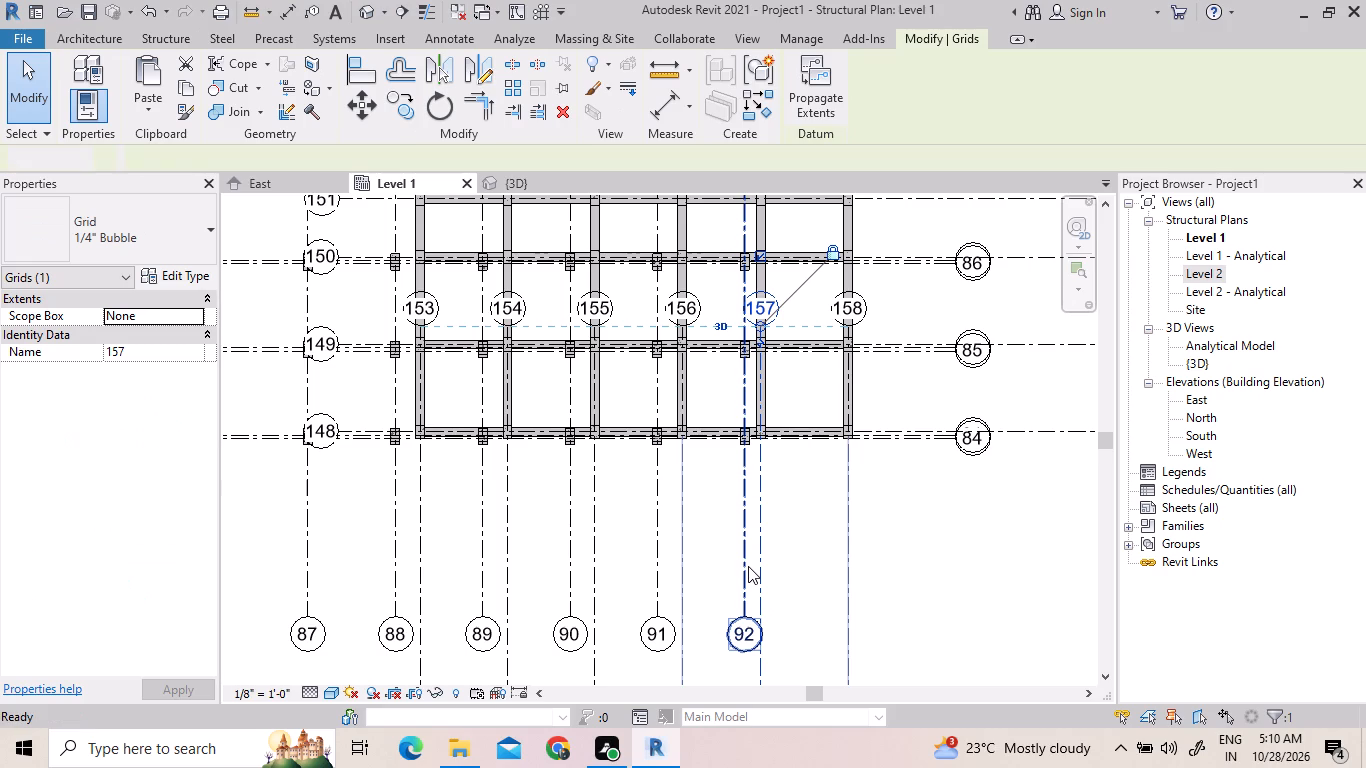
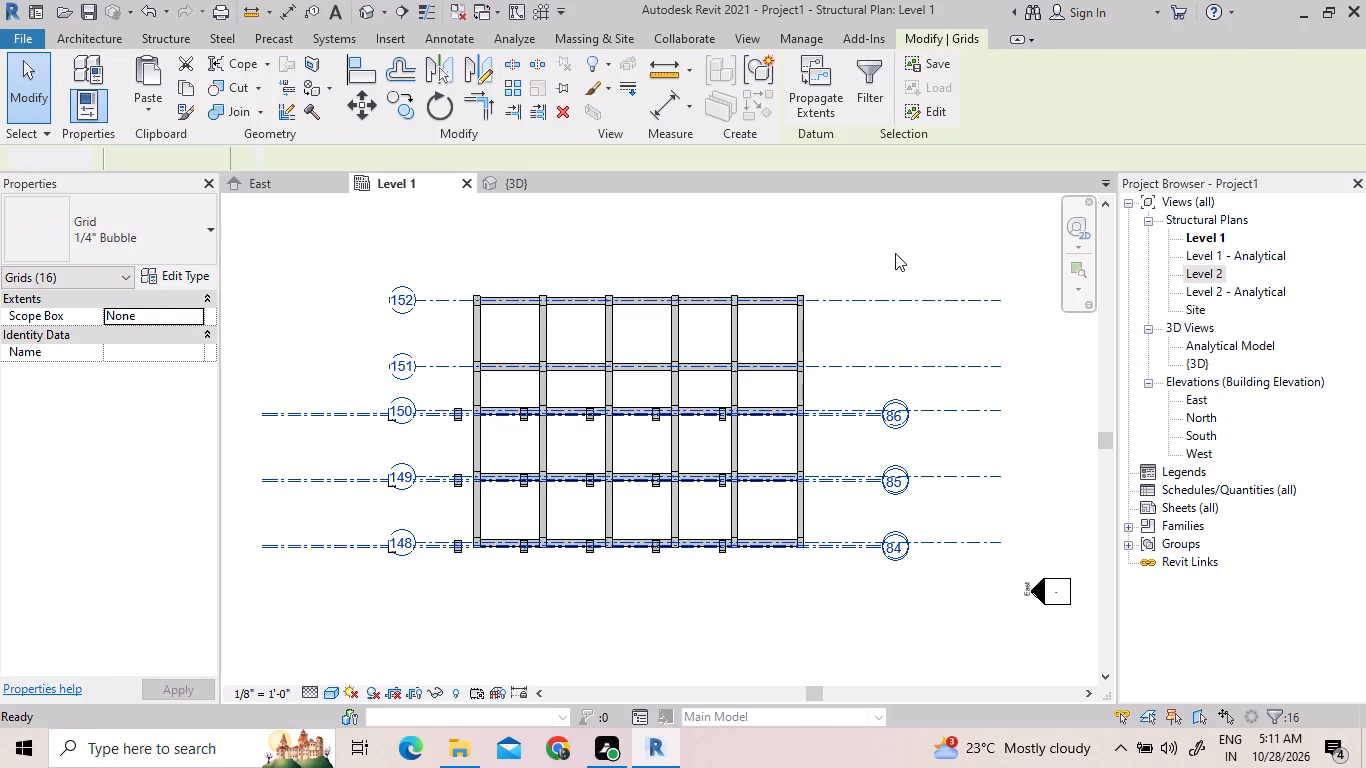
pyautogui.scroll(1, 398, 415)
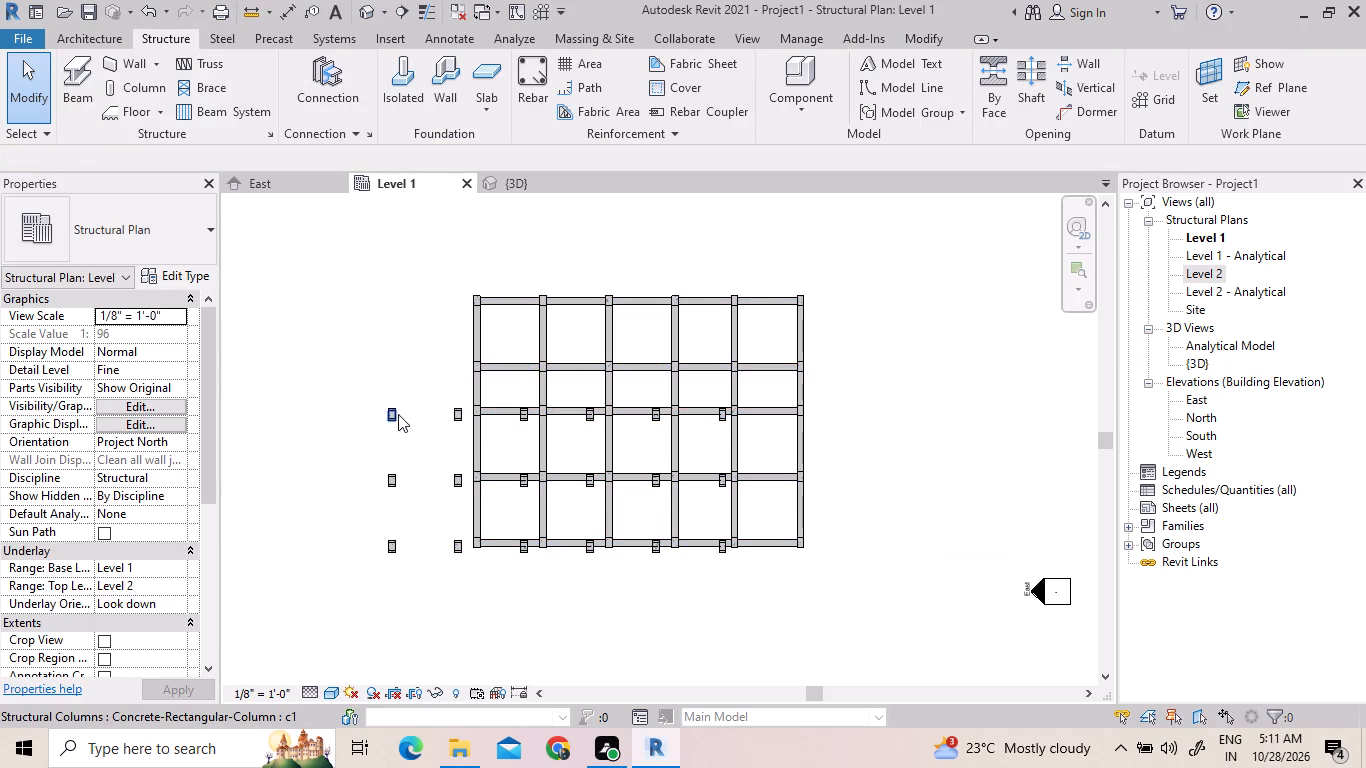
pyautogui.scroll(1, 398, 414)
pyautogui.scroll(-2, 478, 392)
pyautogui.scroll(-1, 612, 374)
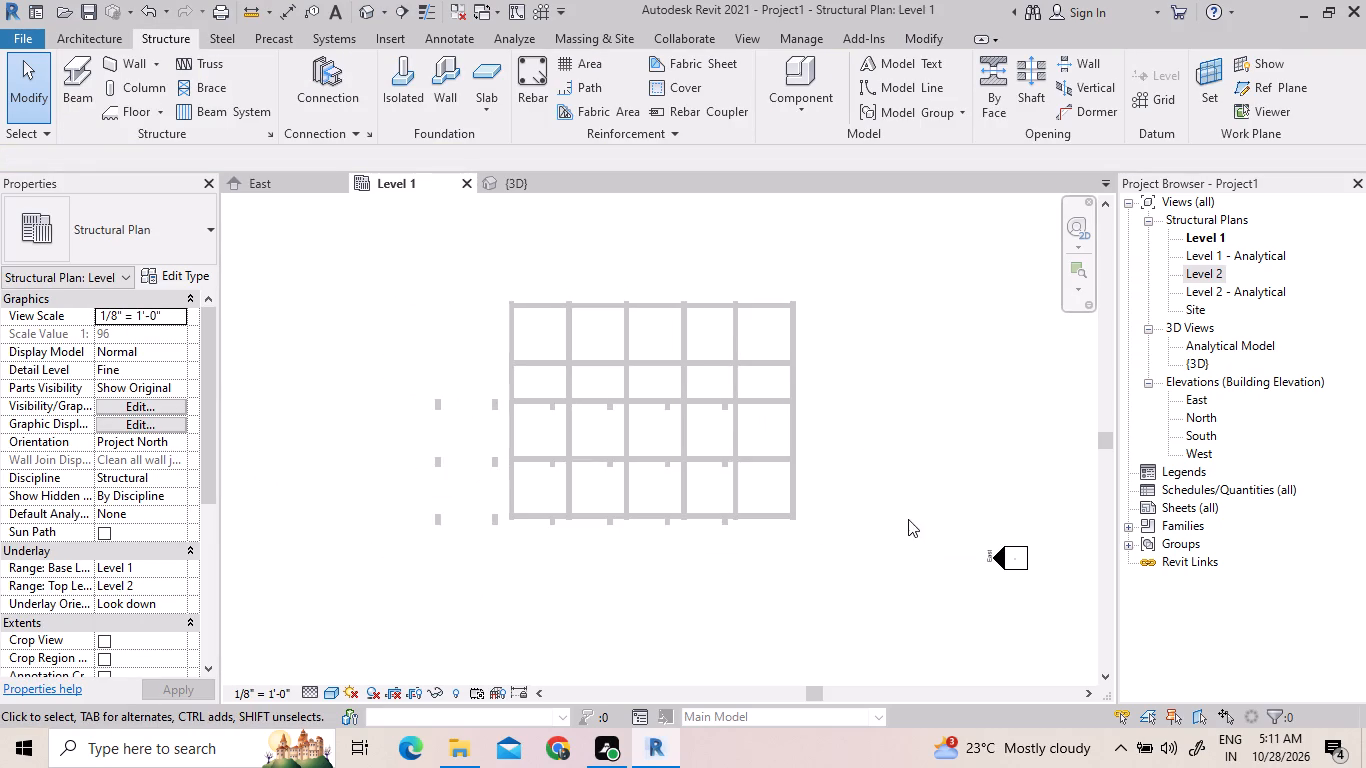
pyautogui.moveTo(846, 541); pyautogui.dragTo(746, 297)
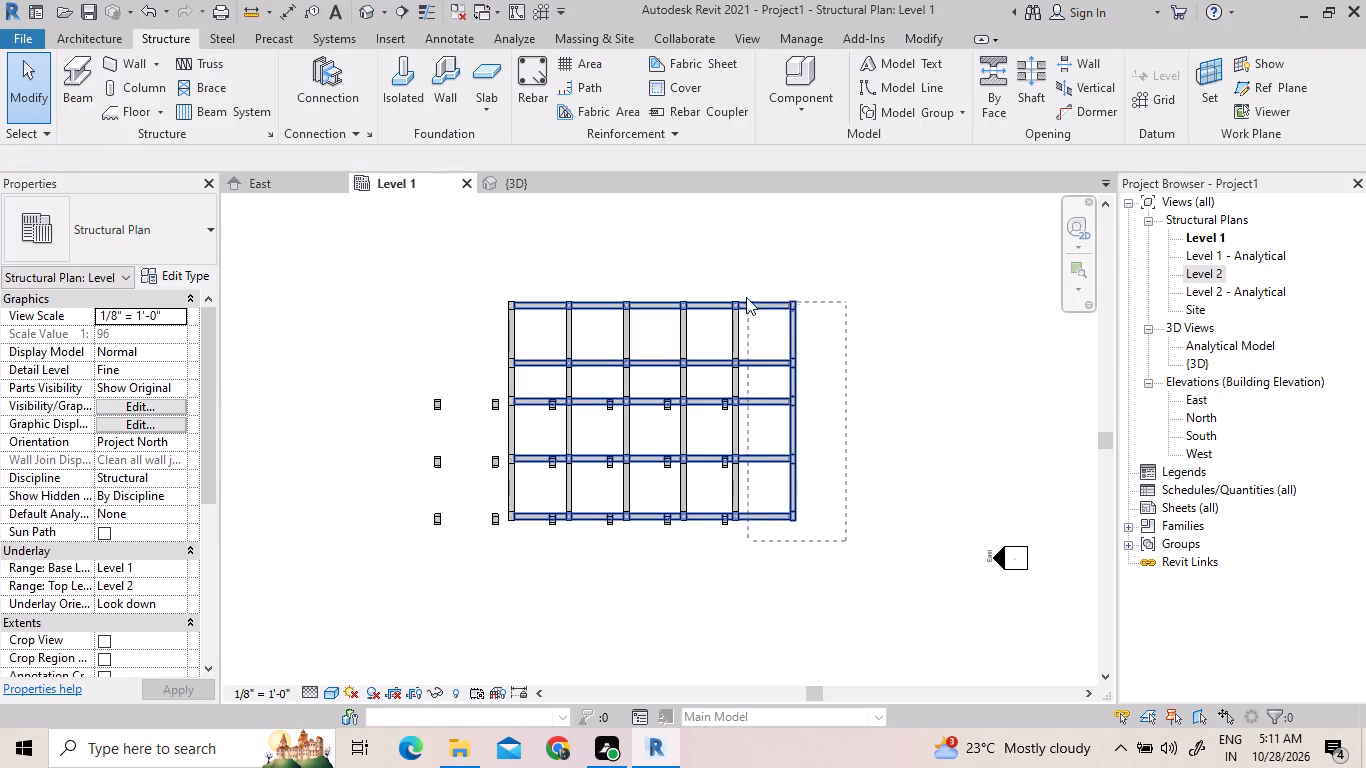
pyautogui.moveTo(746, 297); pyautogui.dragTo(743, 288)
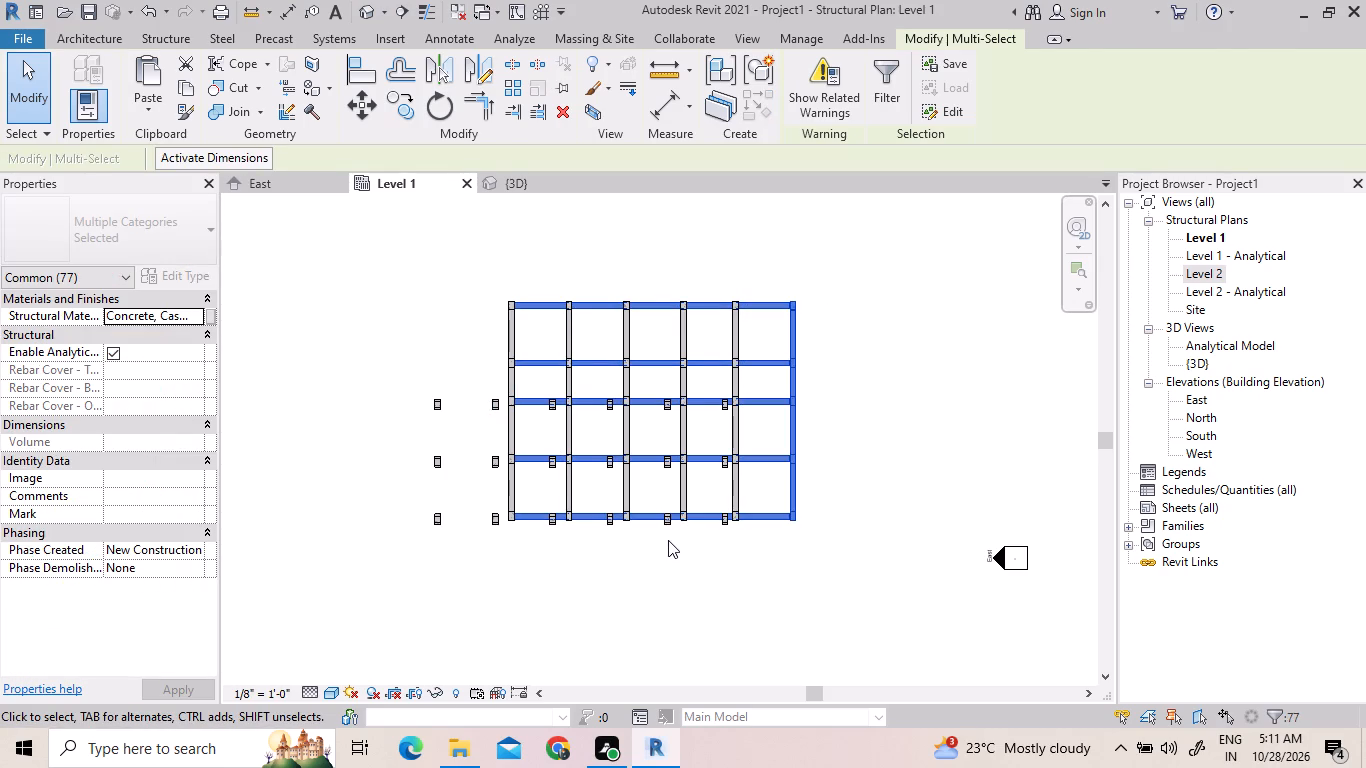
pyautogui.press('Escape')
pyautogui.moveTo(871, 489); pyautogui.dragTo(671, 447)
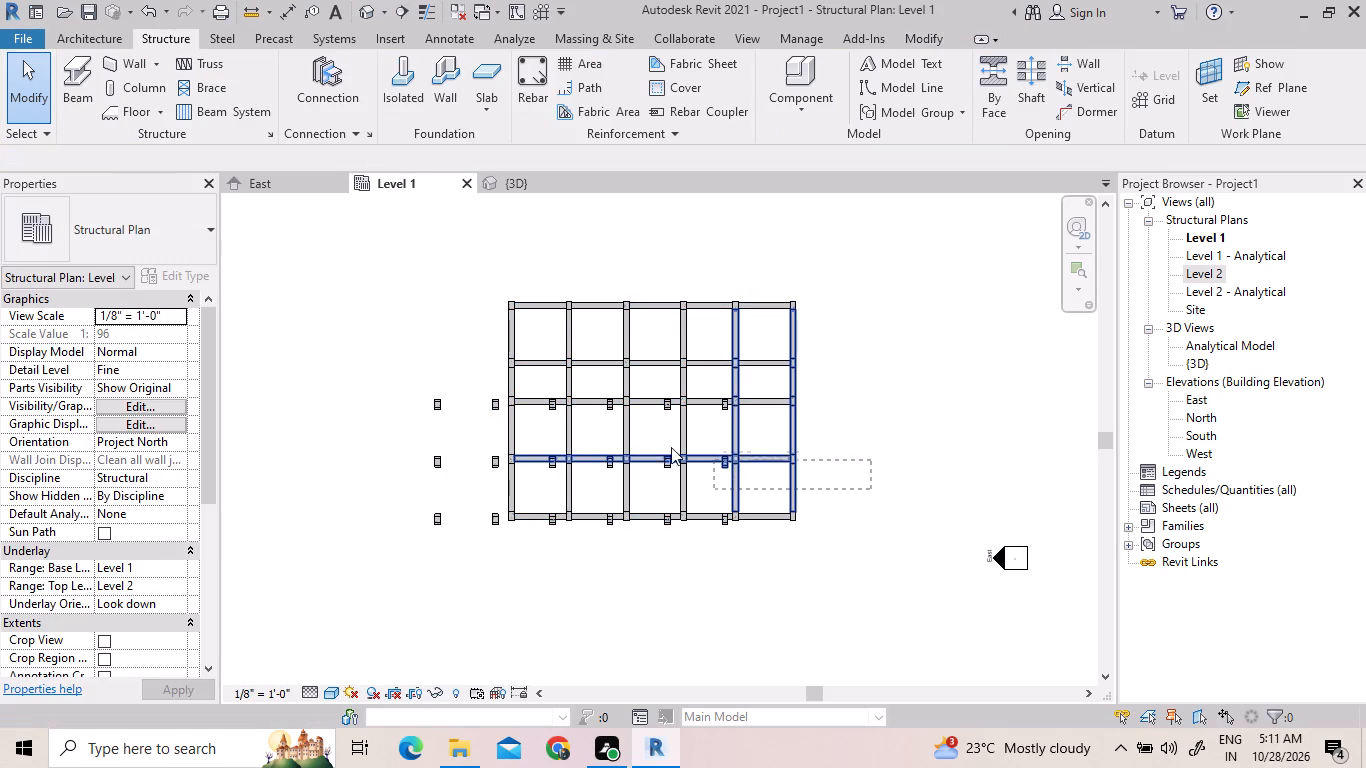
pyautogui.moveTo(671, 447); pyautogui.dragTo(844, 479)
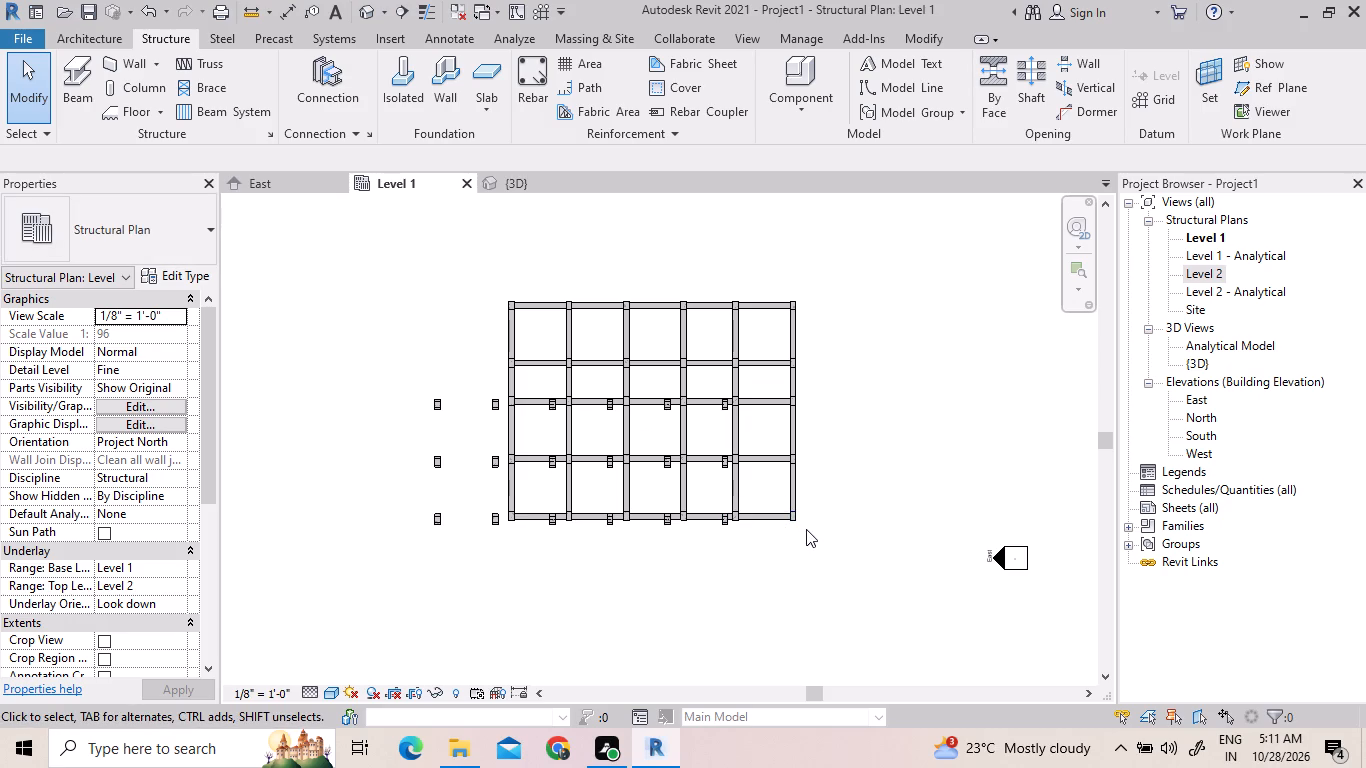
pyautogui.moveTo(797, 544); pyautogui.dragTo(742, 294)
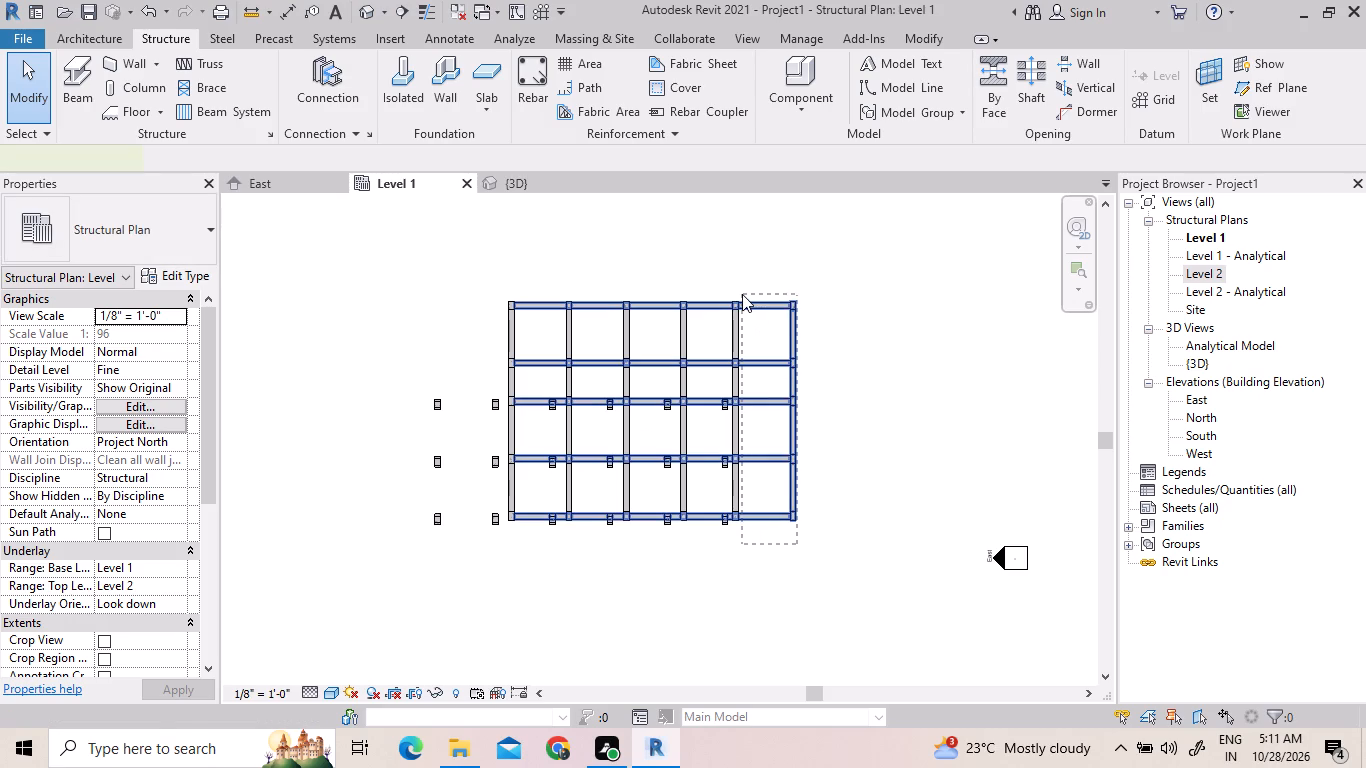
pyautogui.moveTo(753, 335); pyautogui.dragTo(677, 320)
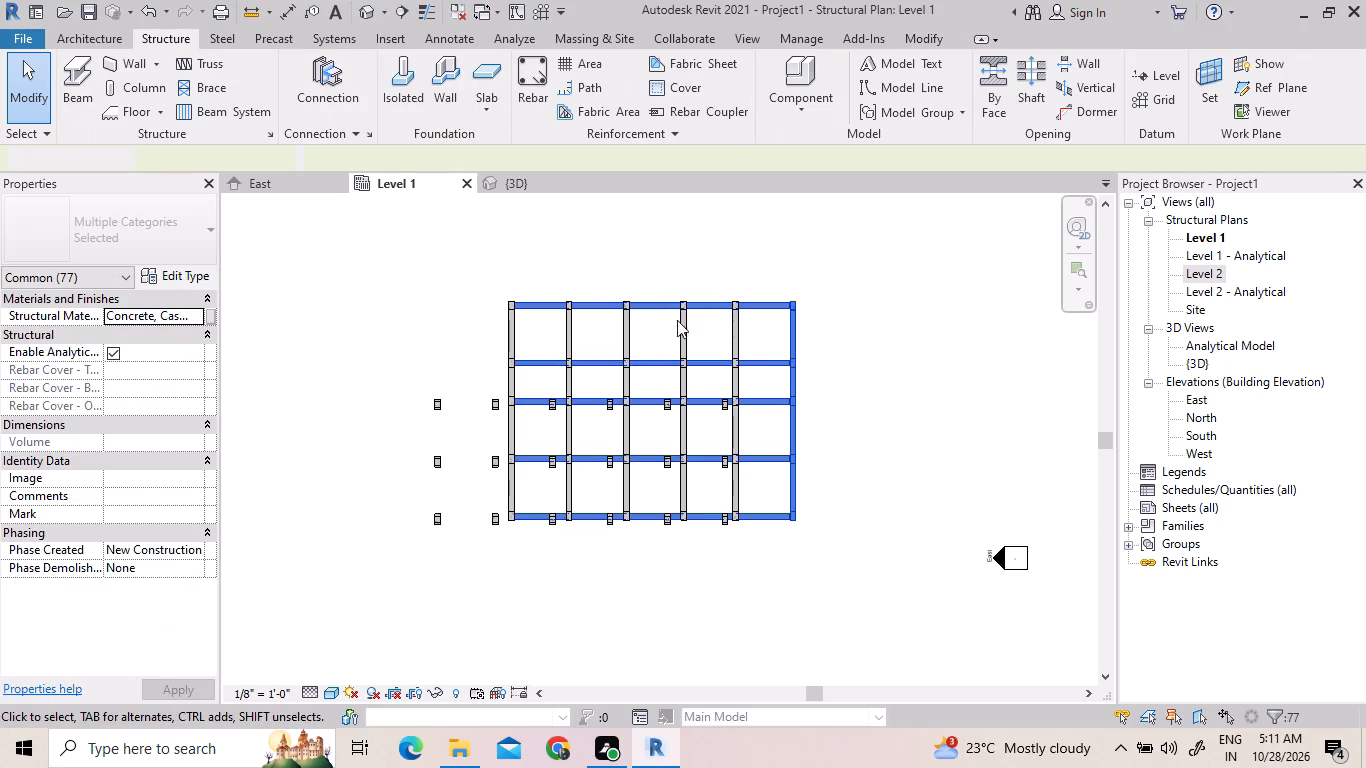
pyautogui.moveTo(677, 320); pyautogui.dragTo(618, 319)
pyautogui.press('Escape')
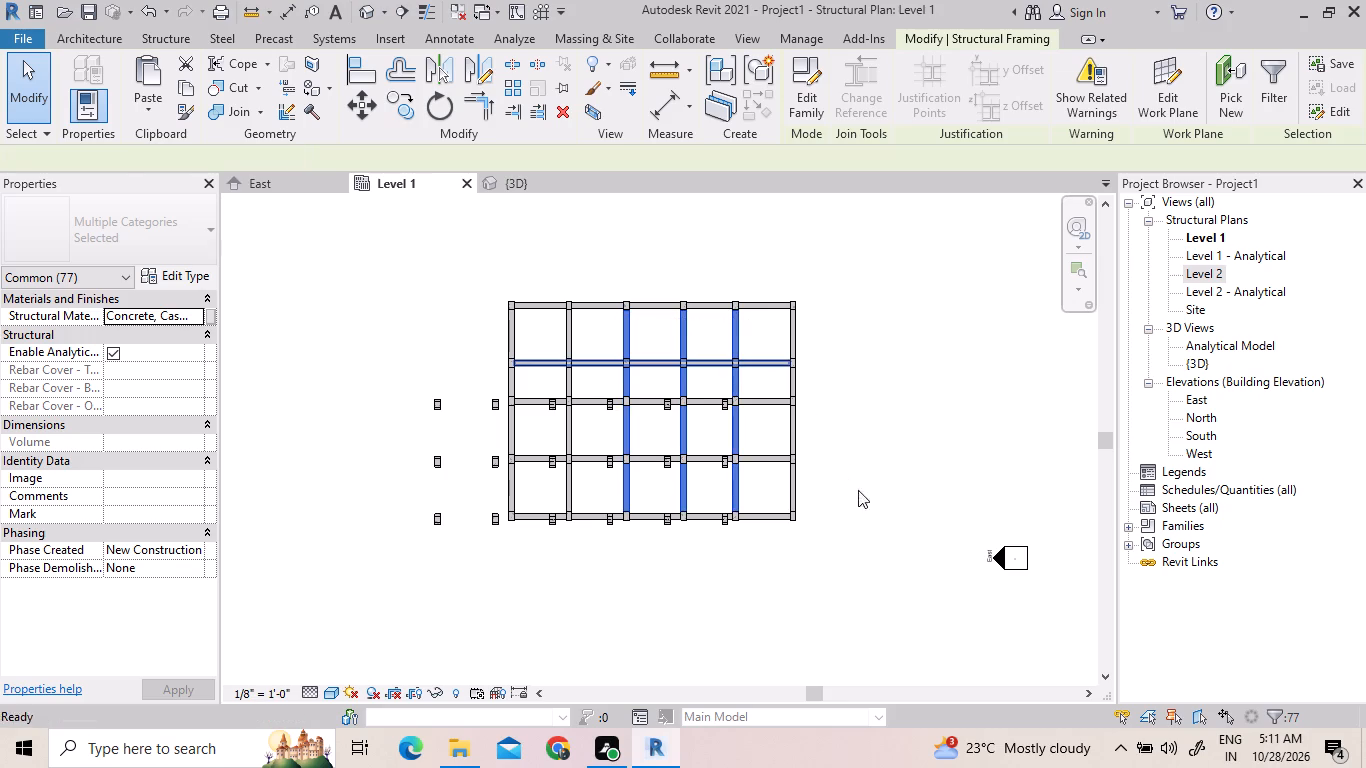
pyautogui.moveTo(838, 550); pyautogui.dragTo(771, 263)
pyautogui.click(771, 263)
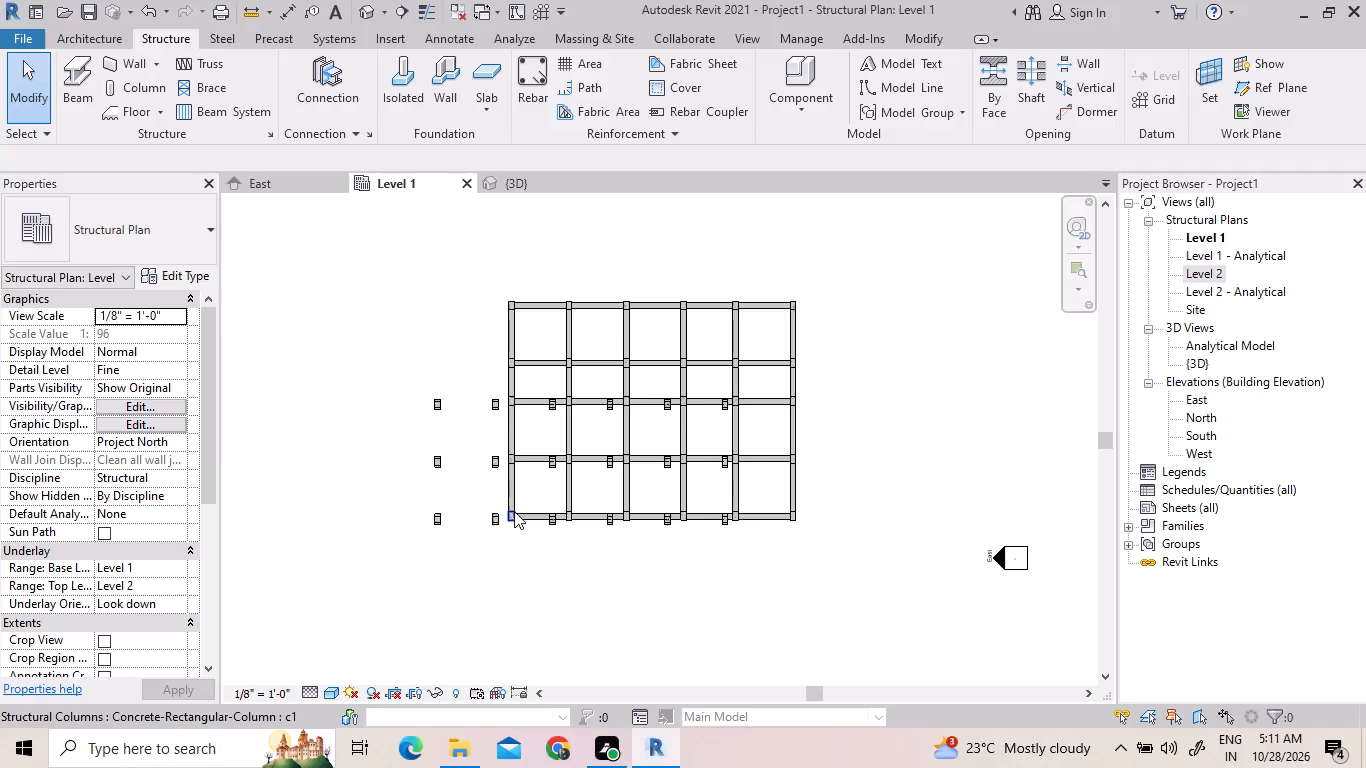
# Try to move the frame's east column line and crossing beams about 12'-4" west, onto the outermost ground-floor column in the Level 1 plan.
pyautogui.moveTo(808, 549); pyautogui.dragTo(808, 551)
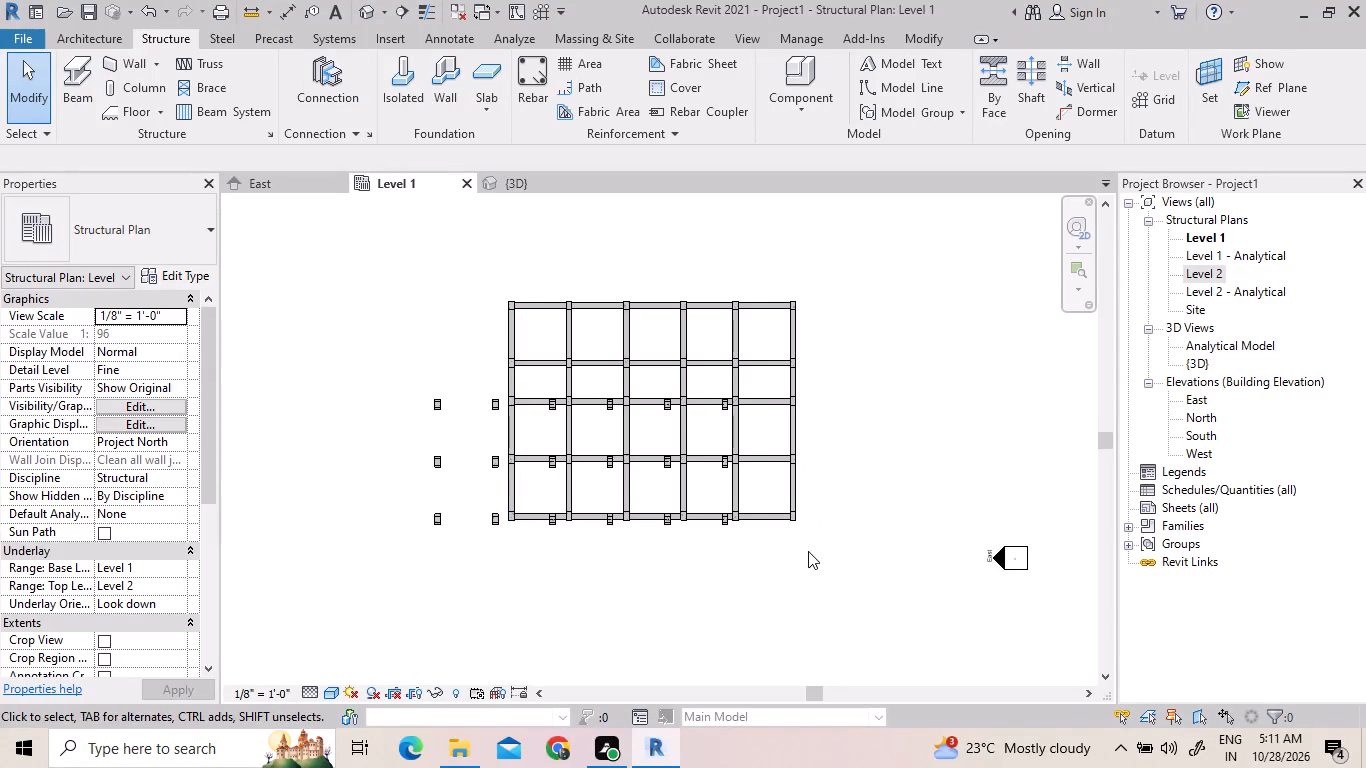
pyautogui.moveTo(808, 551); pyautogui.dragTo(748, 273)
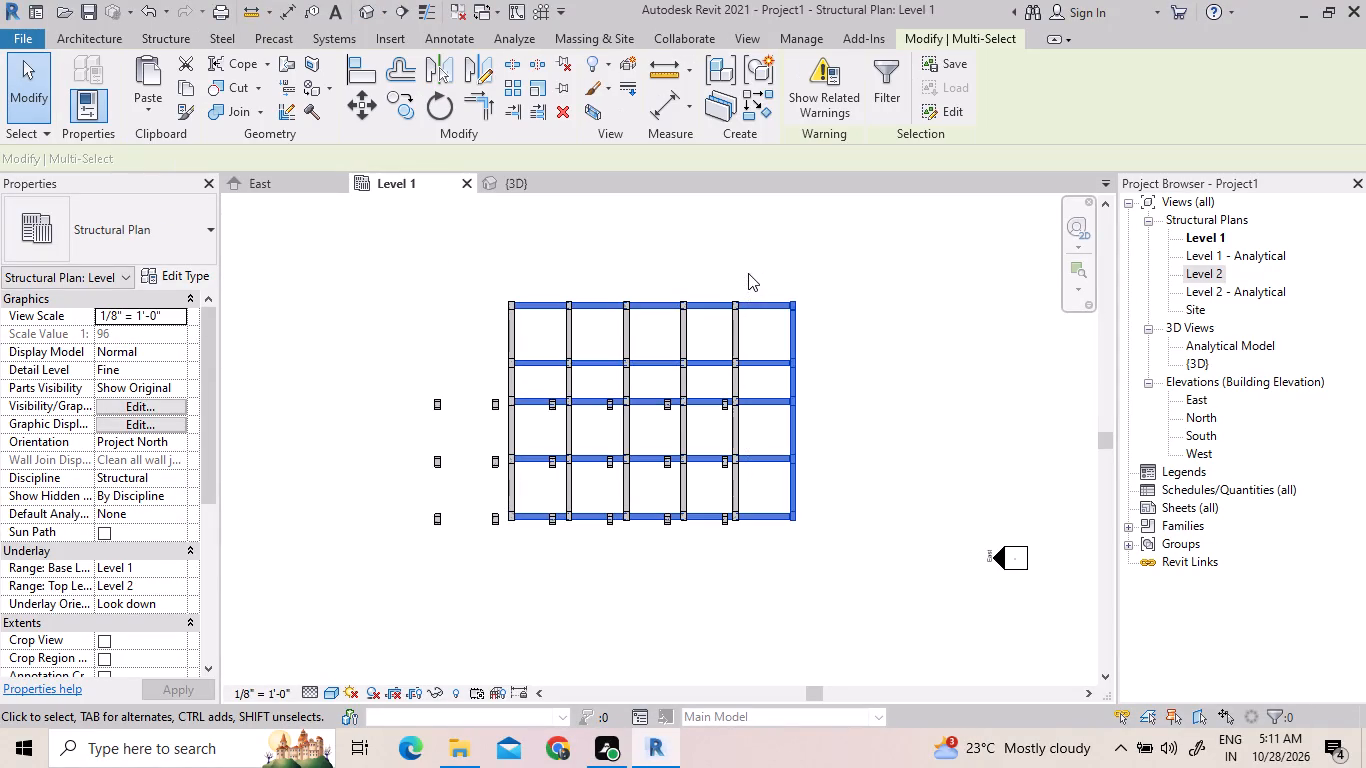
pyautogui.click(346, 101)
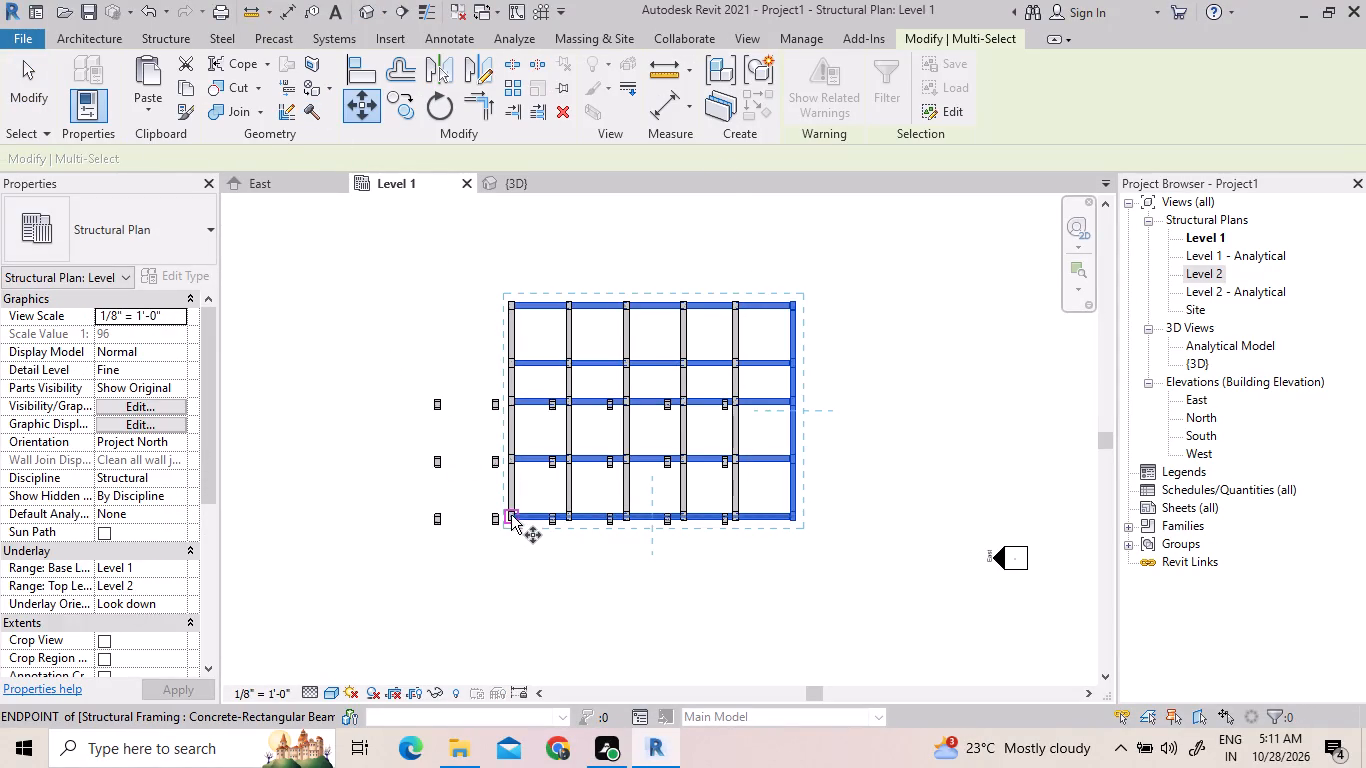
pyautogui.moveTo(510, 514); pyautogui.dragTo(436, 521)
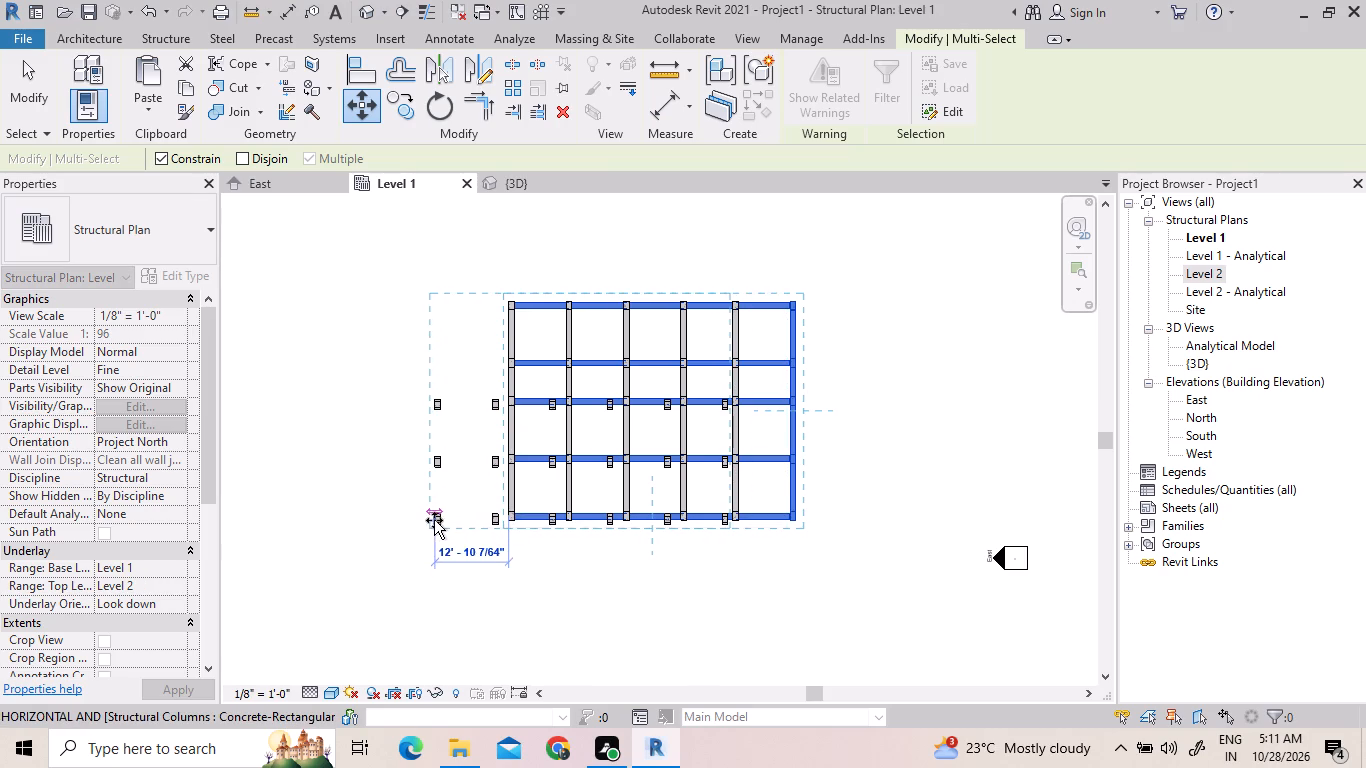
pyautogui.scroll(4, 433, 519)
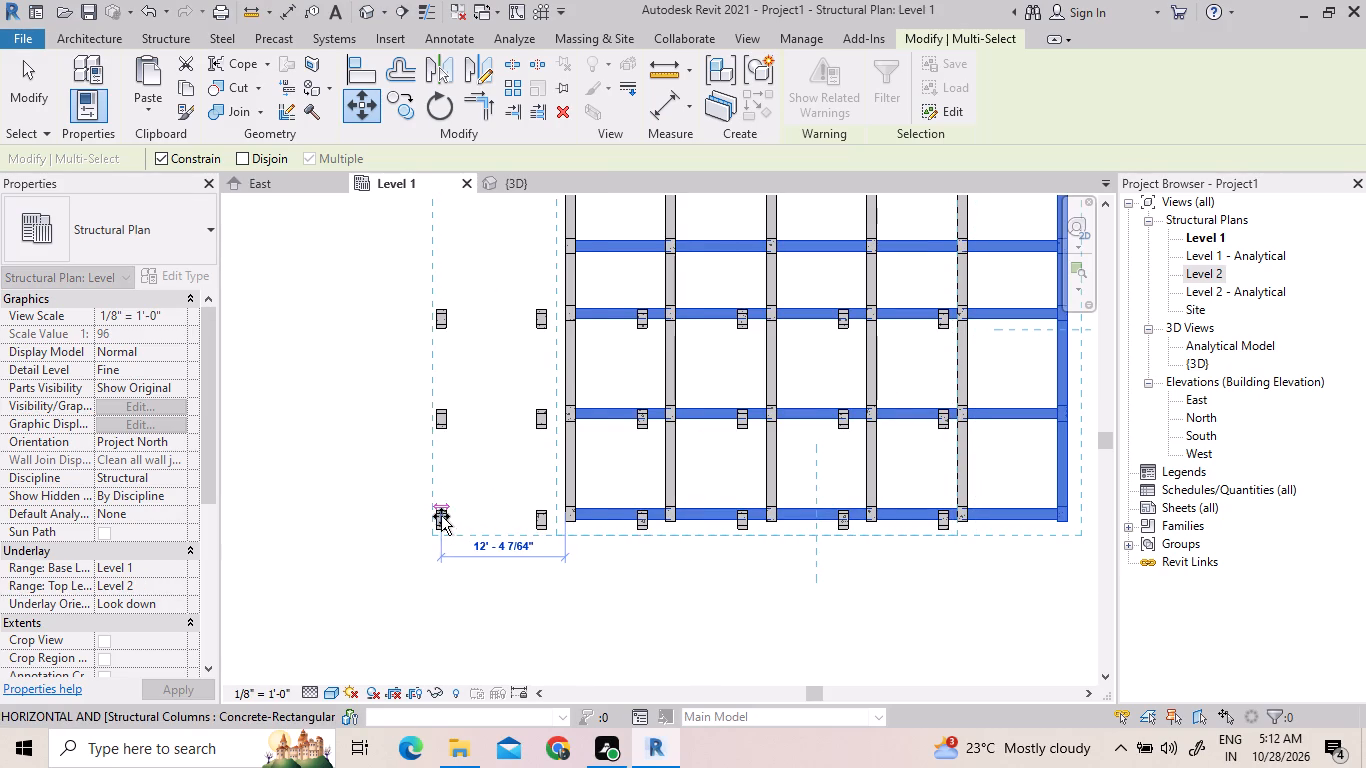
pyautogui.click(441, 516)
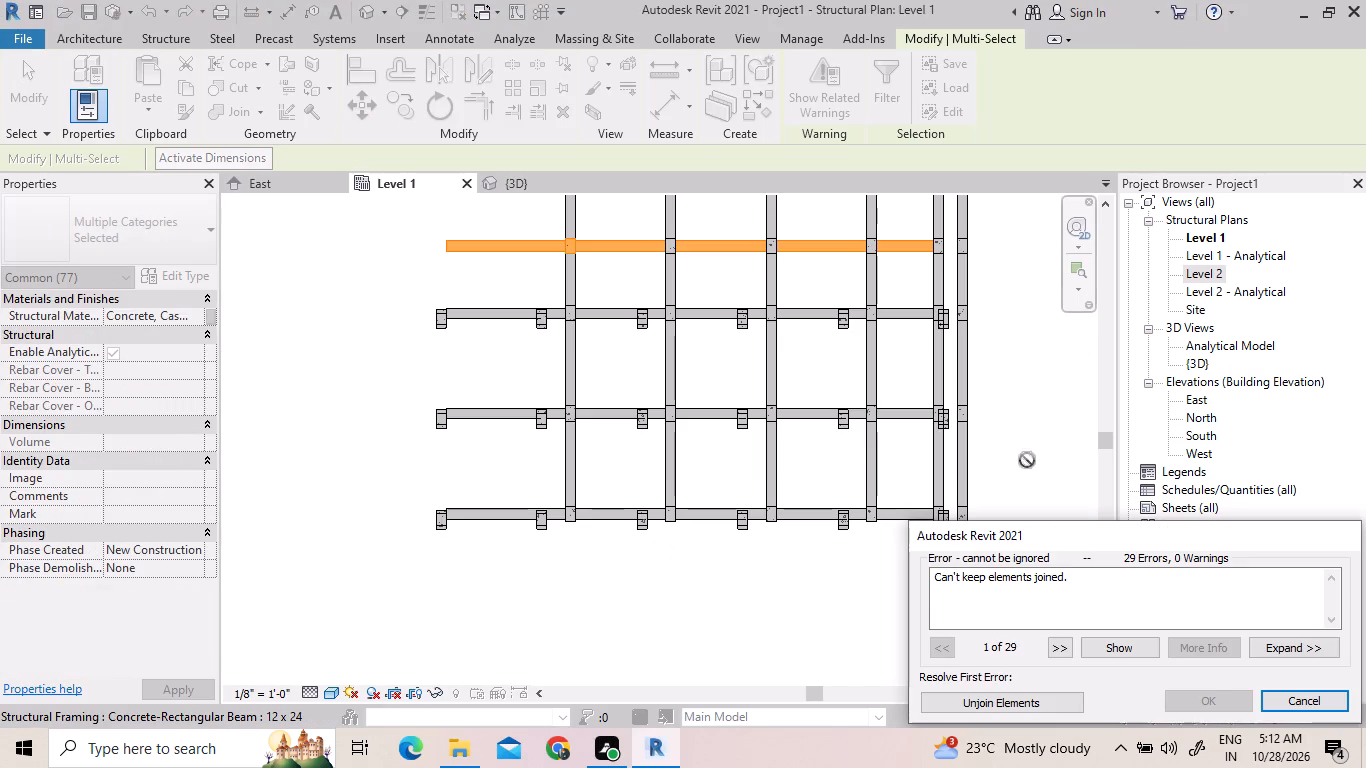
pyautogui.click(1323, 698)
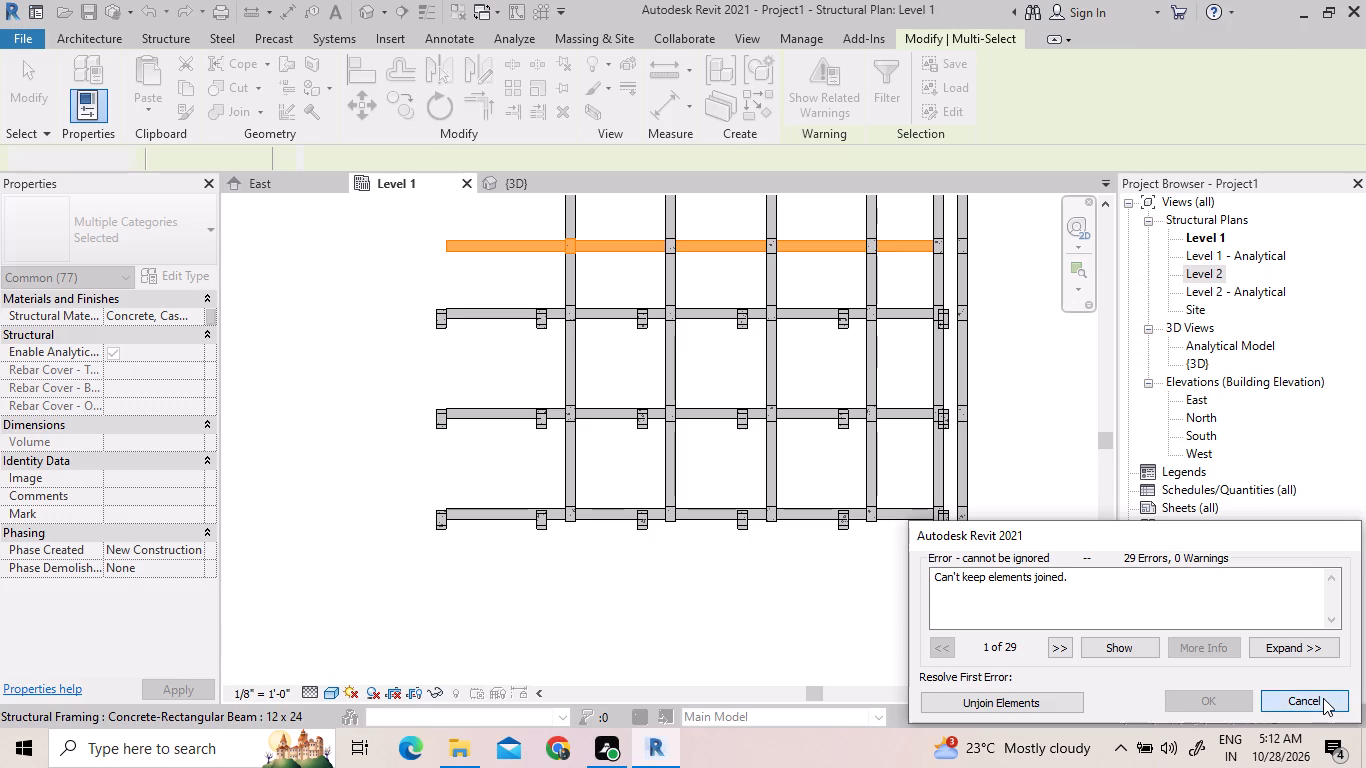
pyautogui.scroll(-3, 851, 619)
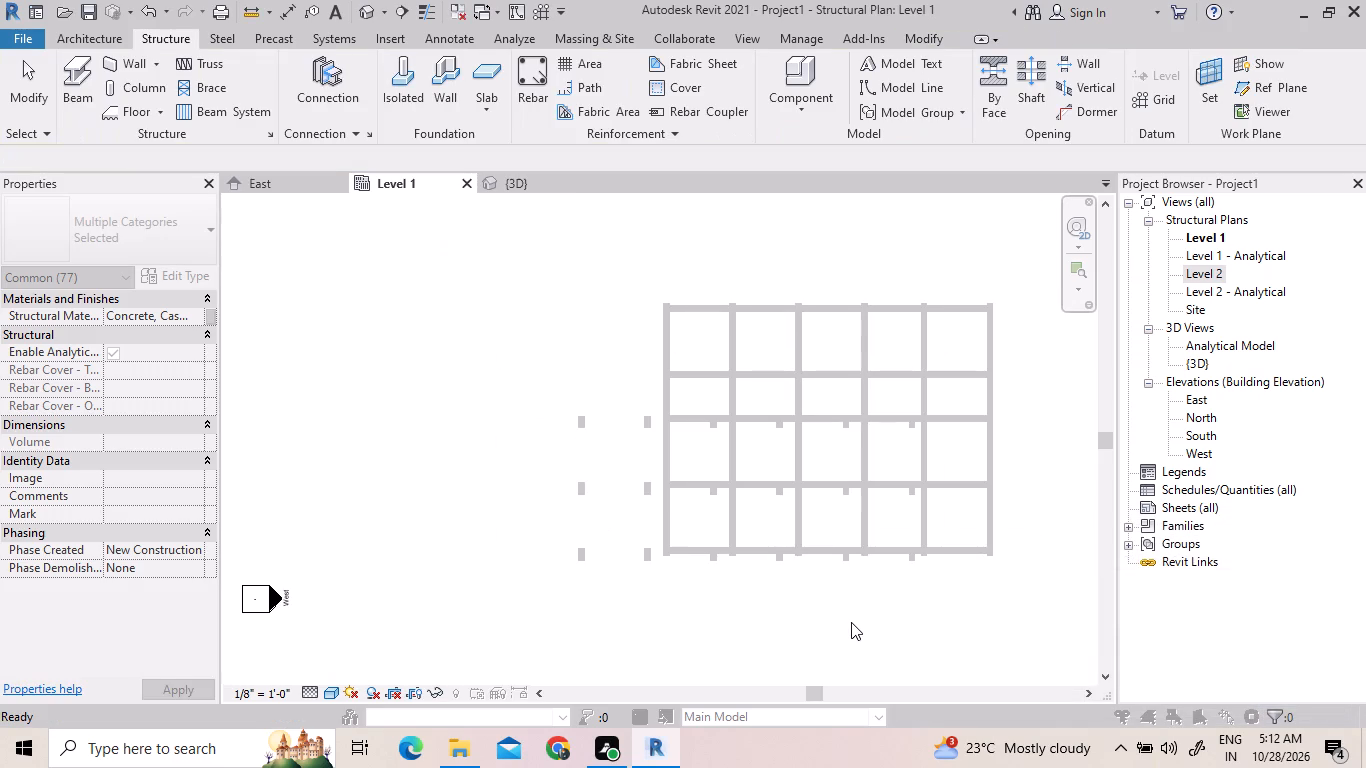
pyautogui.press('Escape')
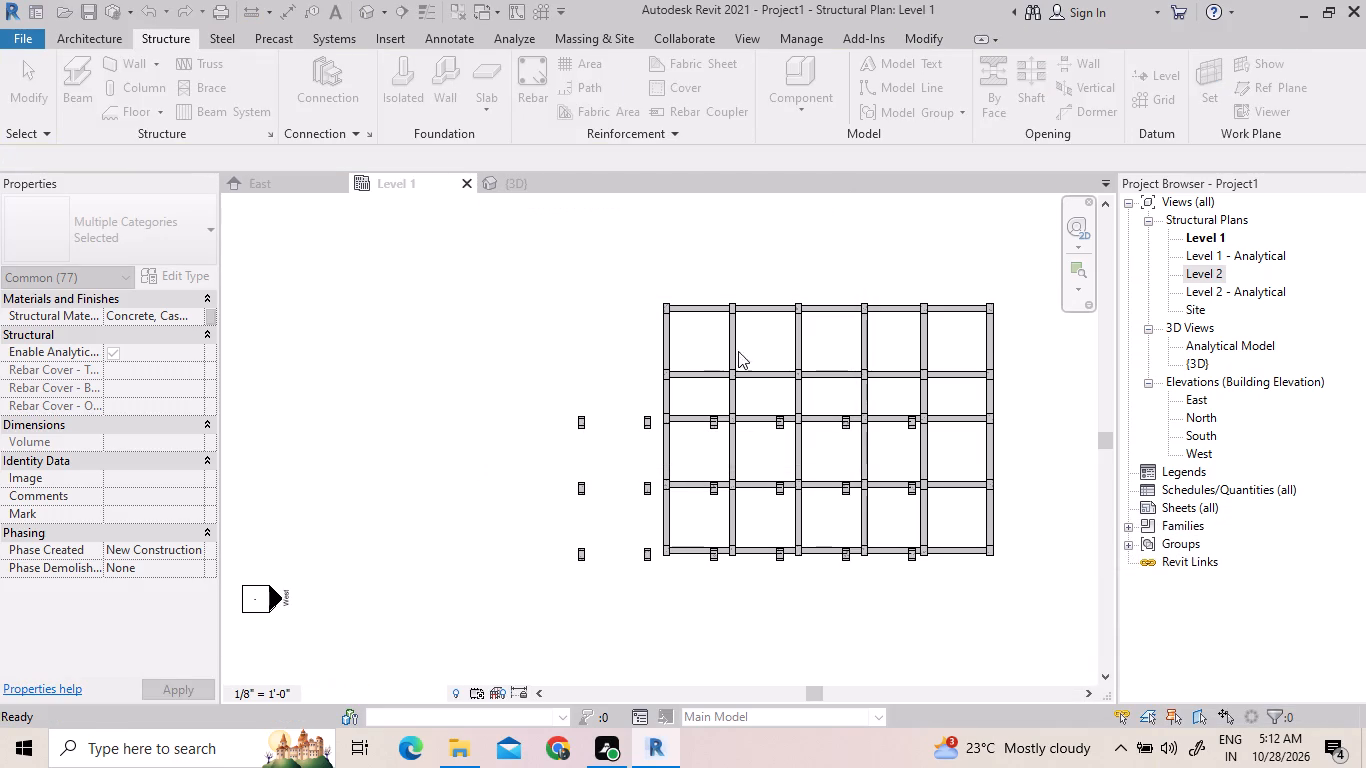
# Select the two rows of c1 ground-floor columns standing clear of the frame on its west side.
pyautogui.click(575, 559)
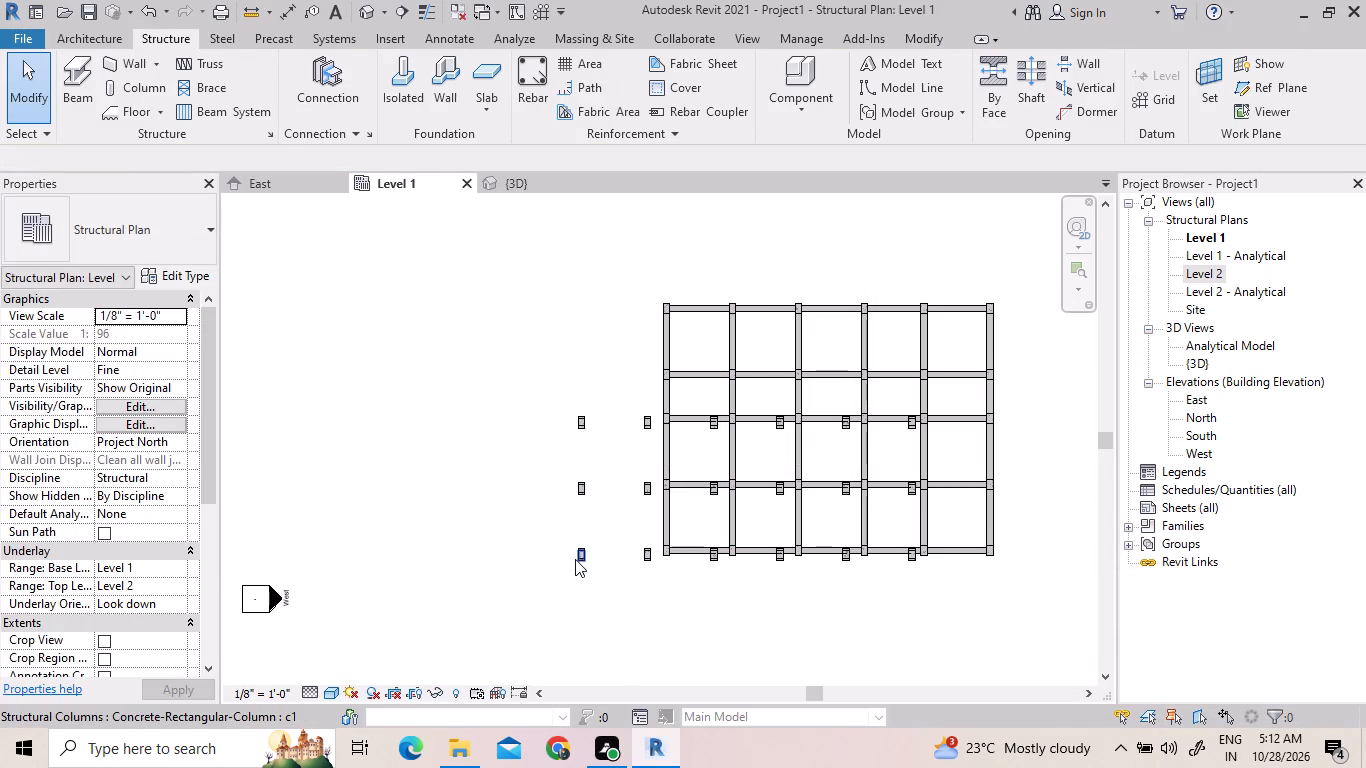
pyautogui.moveTo(658, 586); pyautogui.dragTo(584, 400)
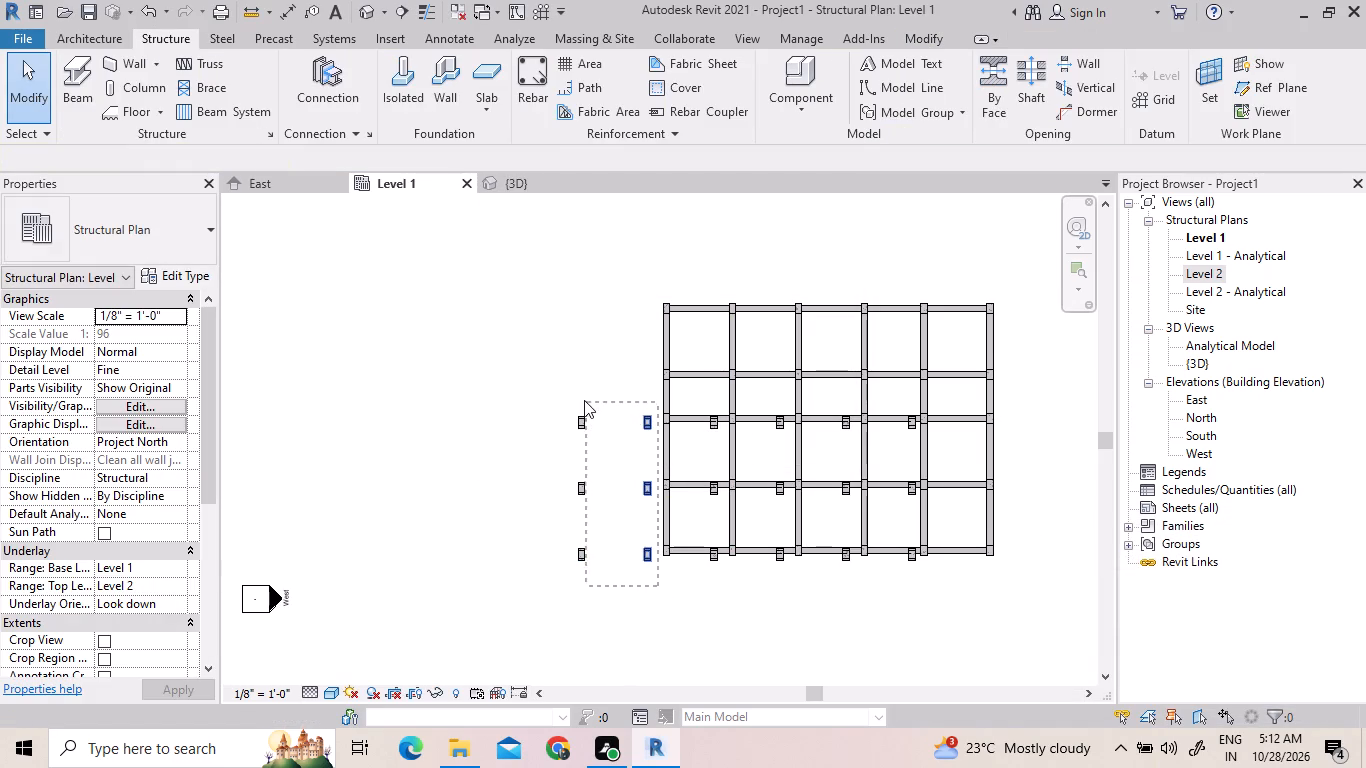
pyautogui.moveTo(584, 400); pyautogui.dragTo(579, 400)
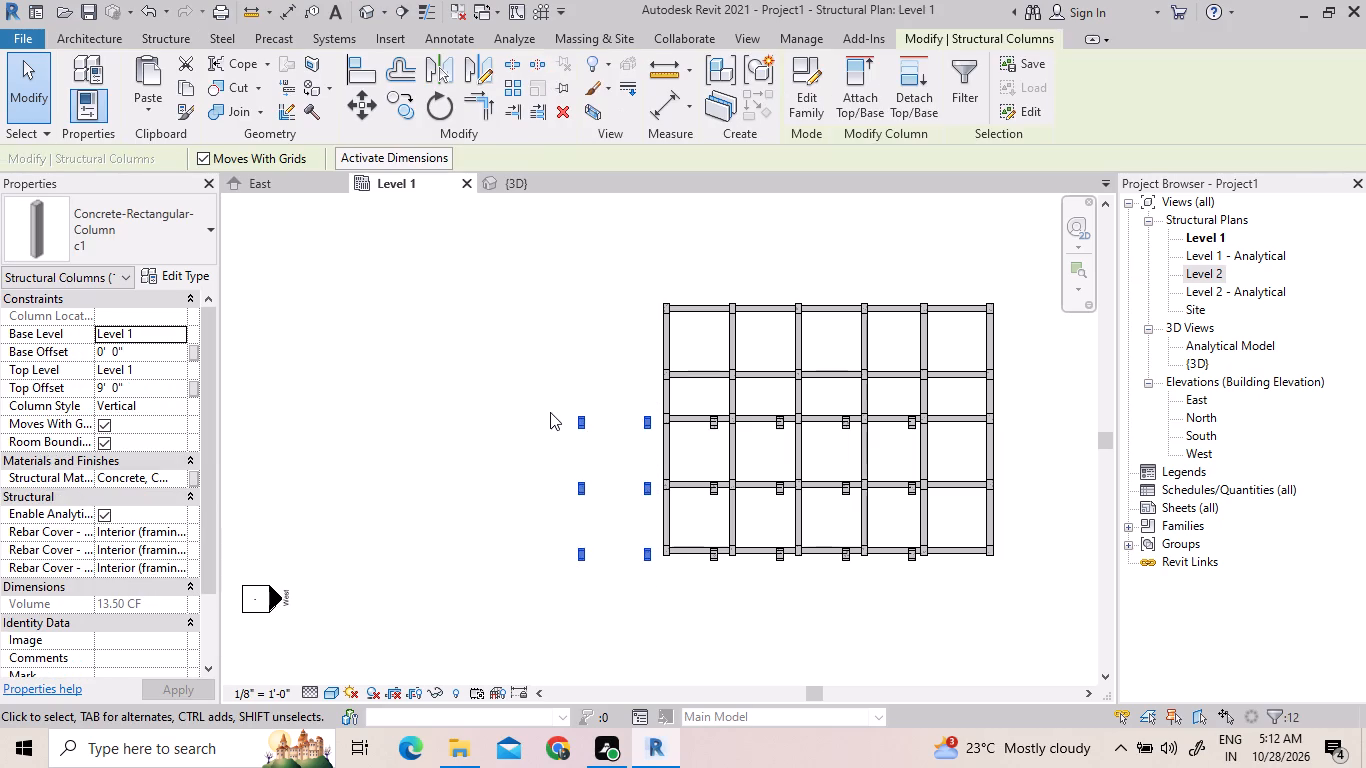
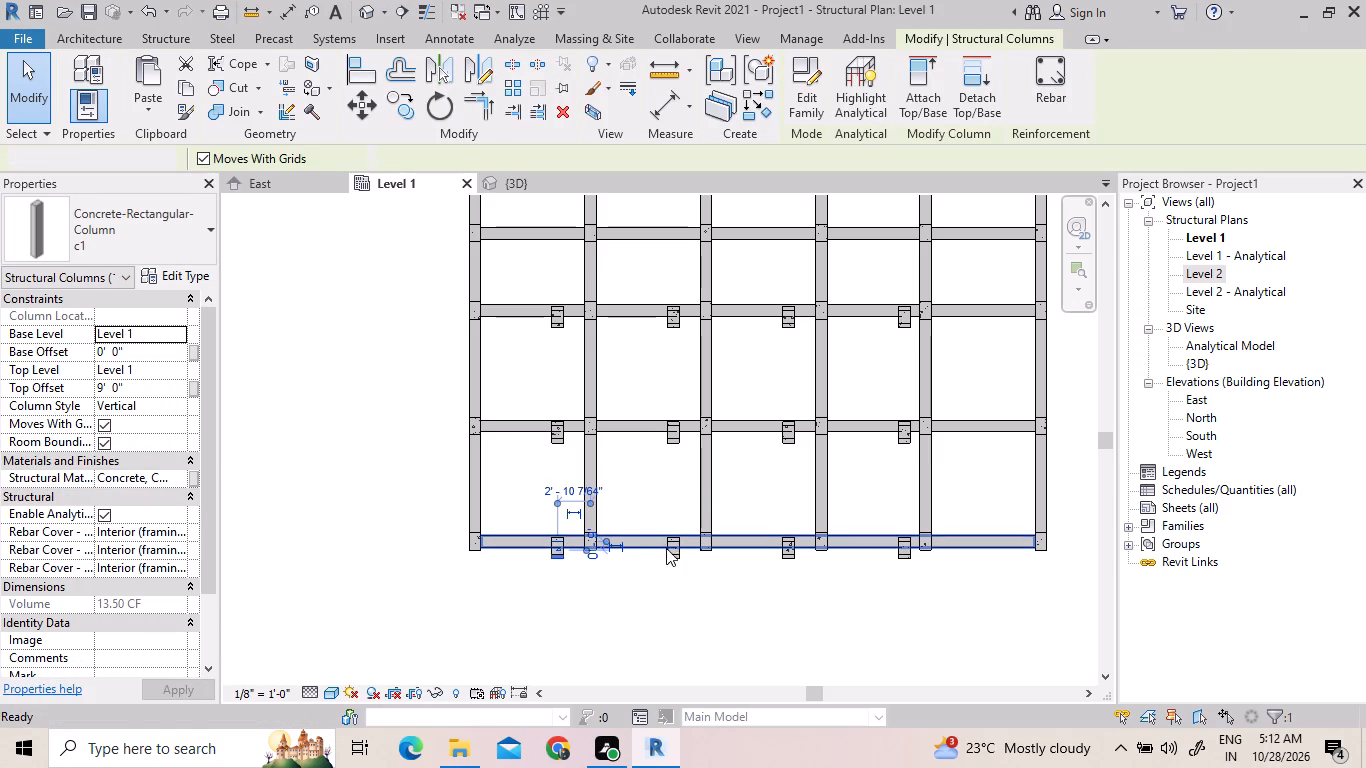
# Select the second c1 ground-floor column from the west along the frame's southern beam line in the Level 1 plan.
pyautogui.click(672, 543)
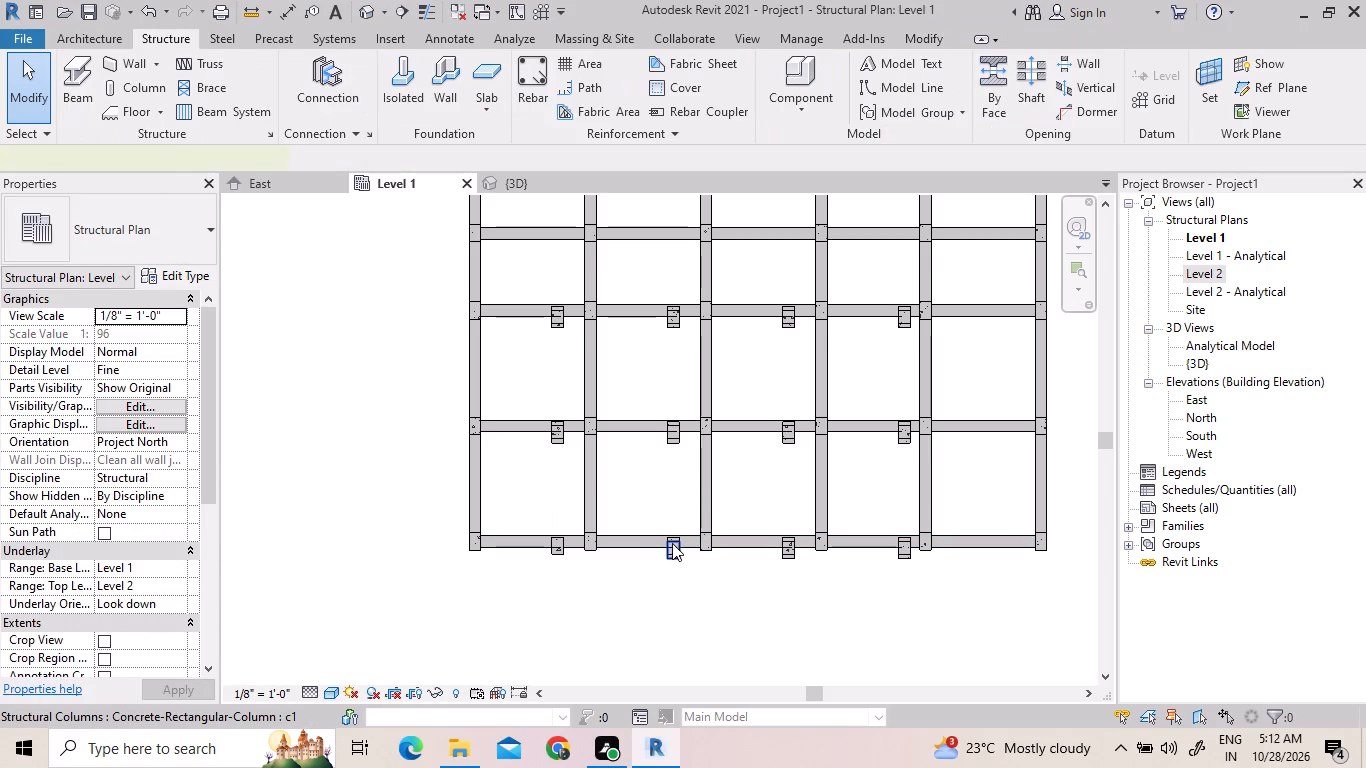
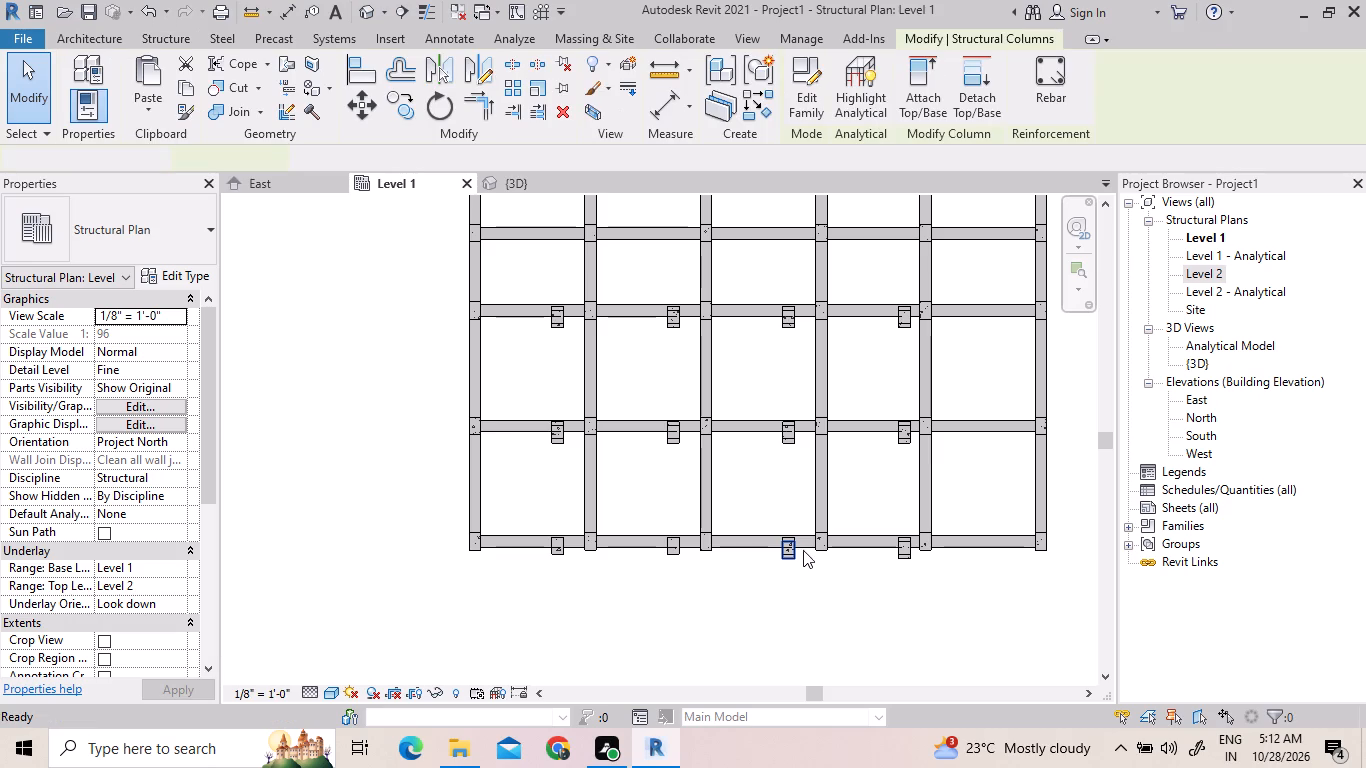
# Select the easternmost offset c1 ground-floor column along the frame's southern beam line in the Level 1 plan.
pyautogui.click(907, 541)
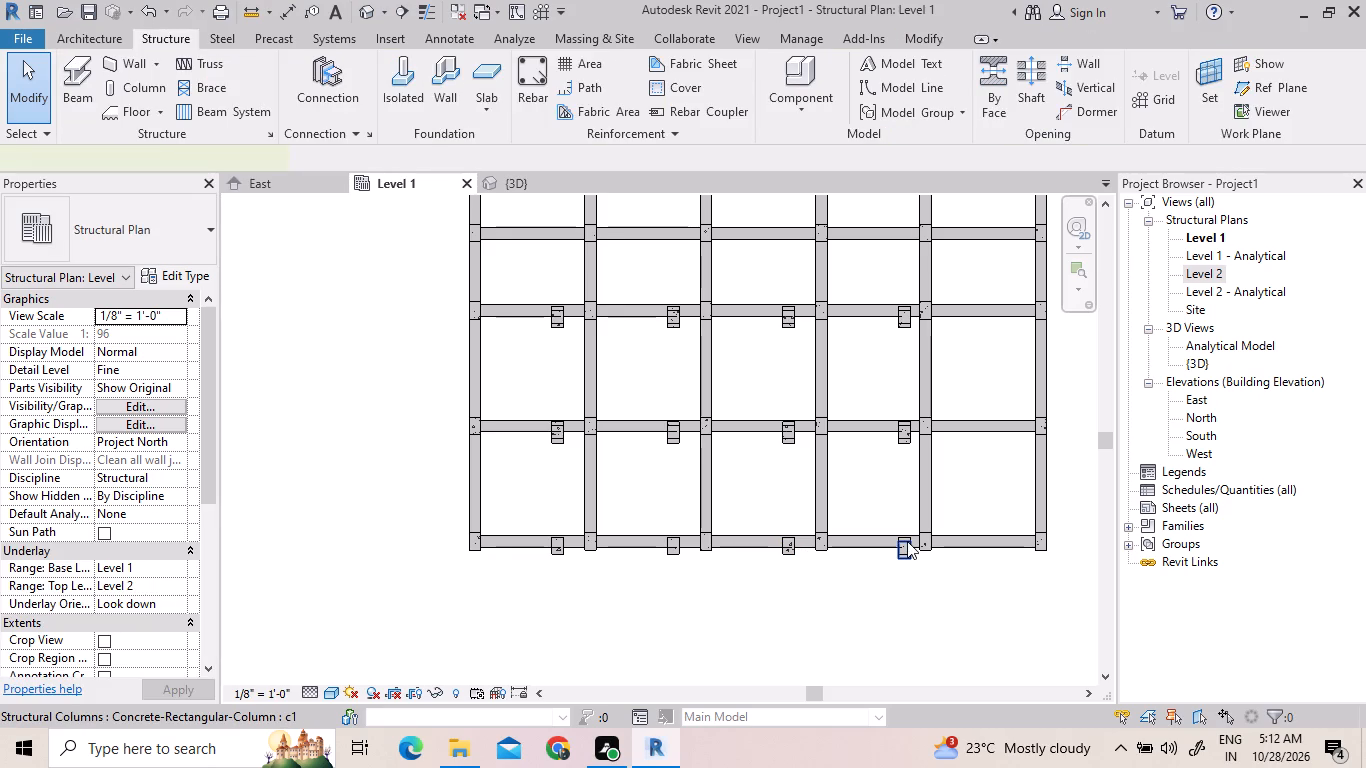
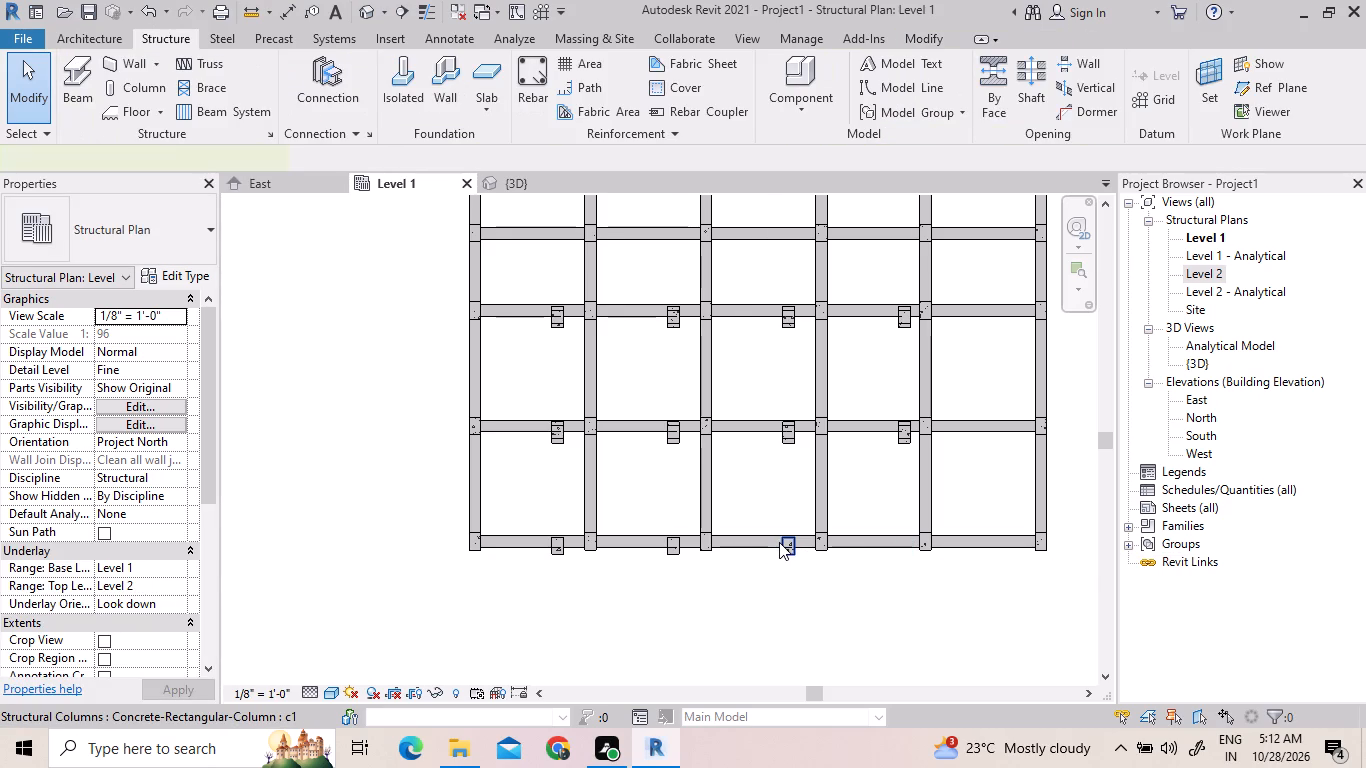
# Delete the remaining offset c1 ground-floor columns one by one along the frame's southern beam line, working westward in the Level 1 plan.
pyautogui.click(678, 538)
pyautogui.press('Delete')
pyautogui.press('Delete')
pyautogui.press('Delete')
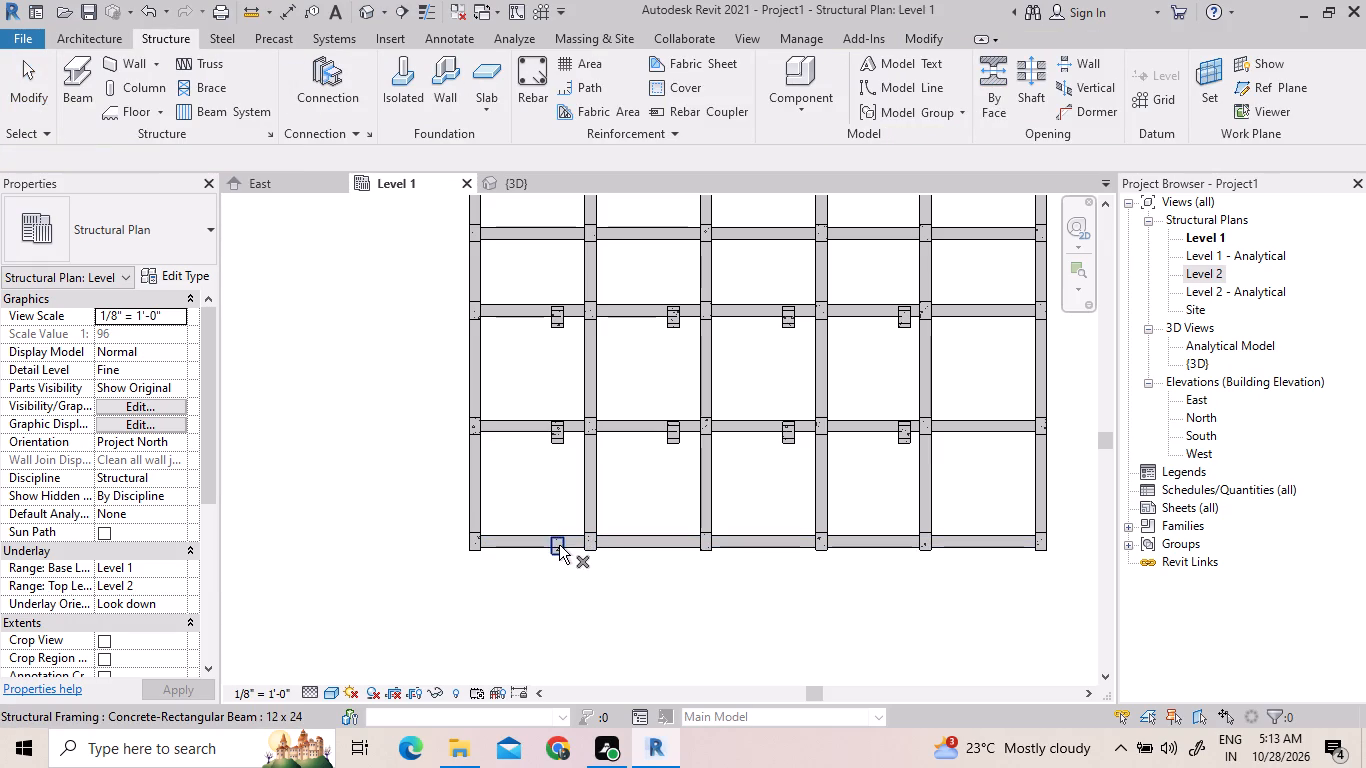
pyautogui.click(559, 545)
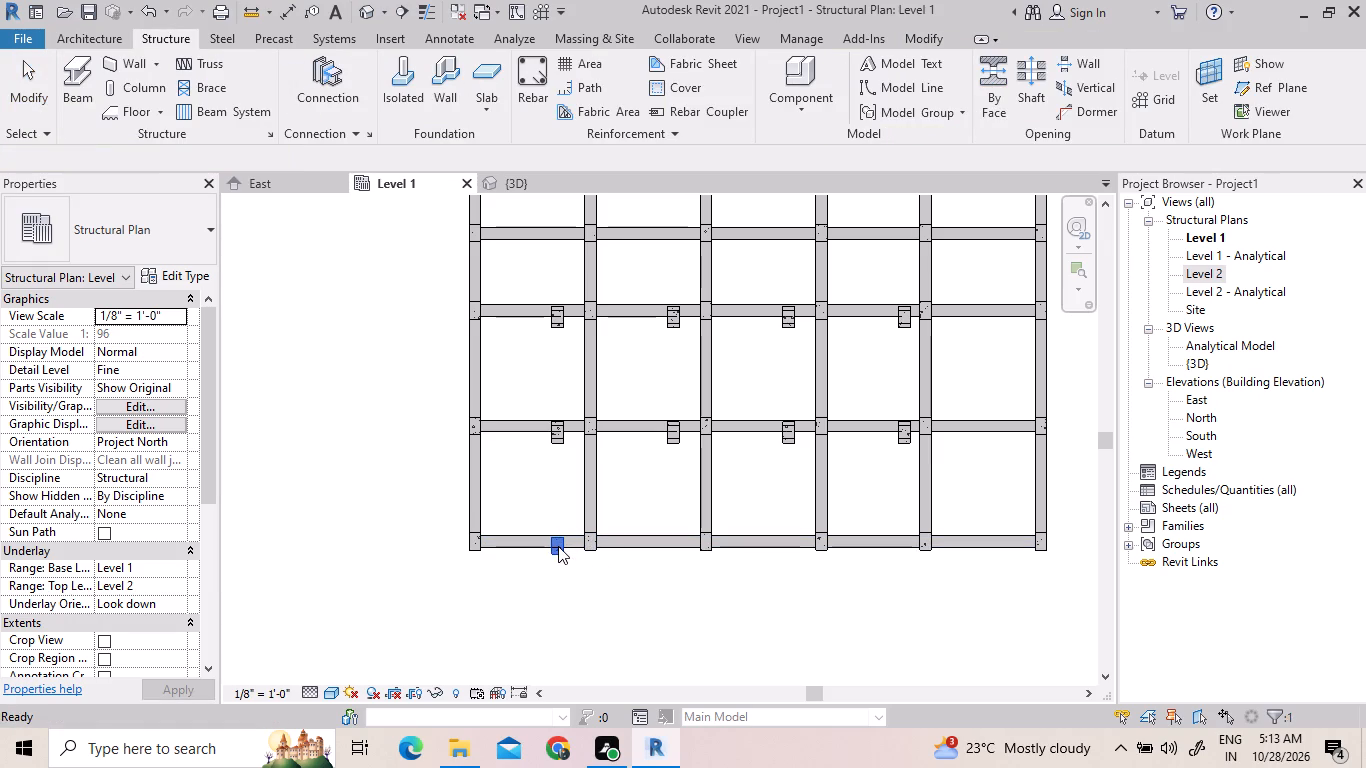
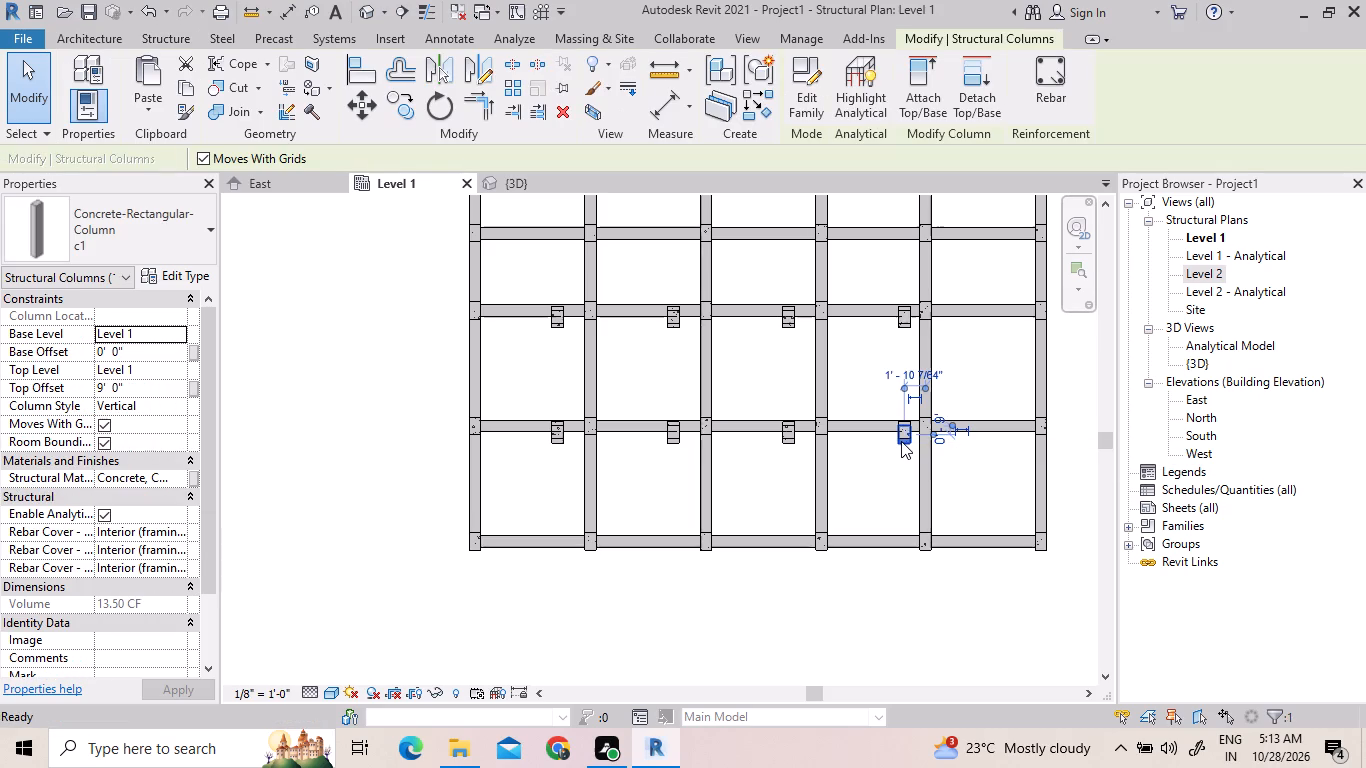
# Delete the easternmost offset c1 column on the first interior beam line north of the frame's southern edge in the Level 1 plan.
pyautogui.press('Delete')
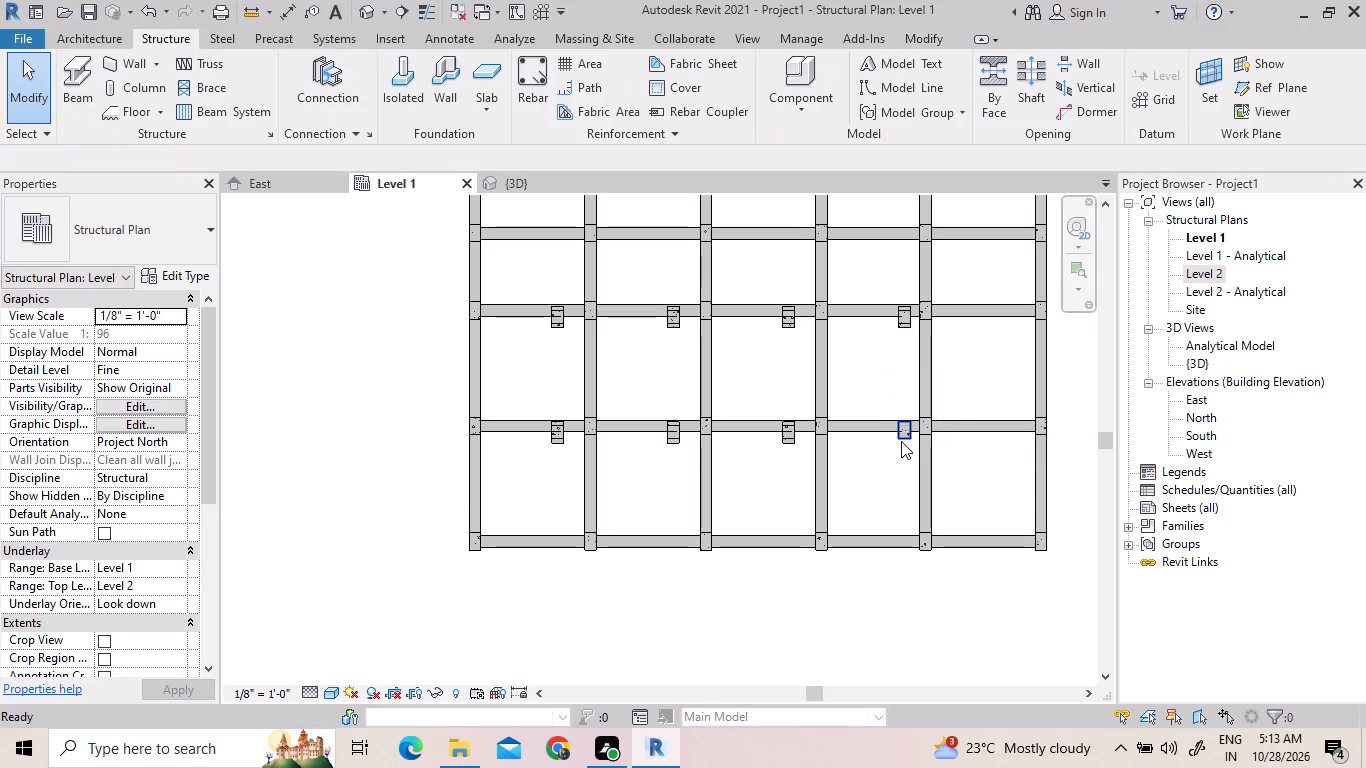
pyautogui.press('Delete')
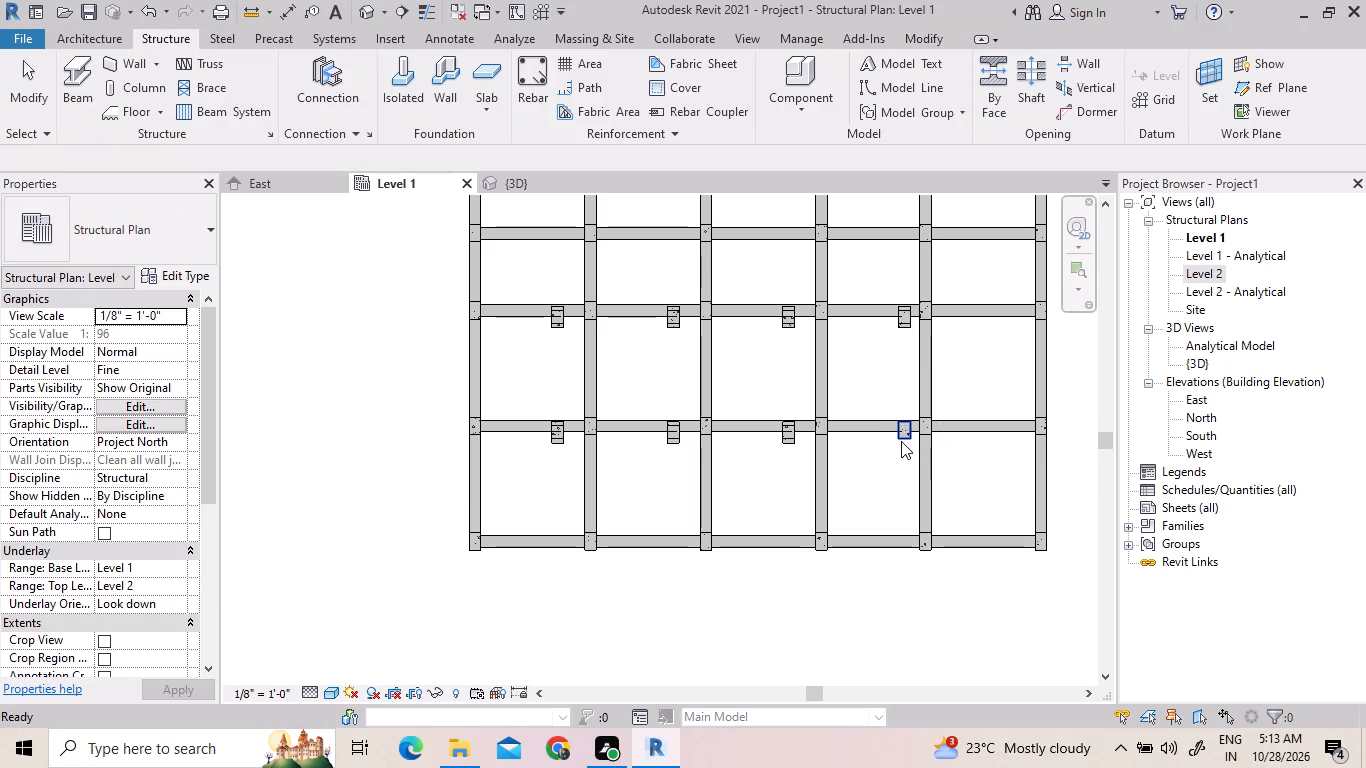
pyautogui.press('Delete')
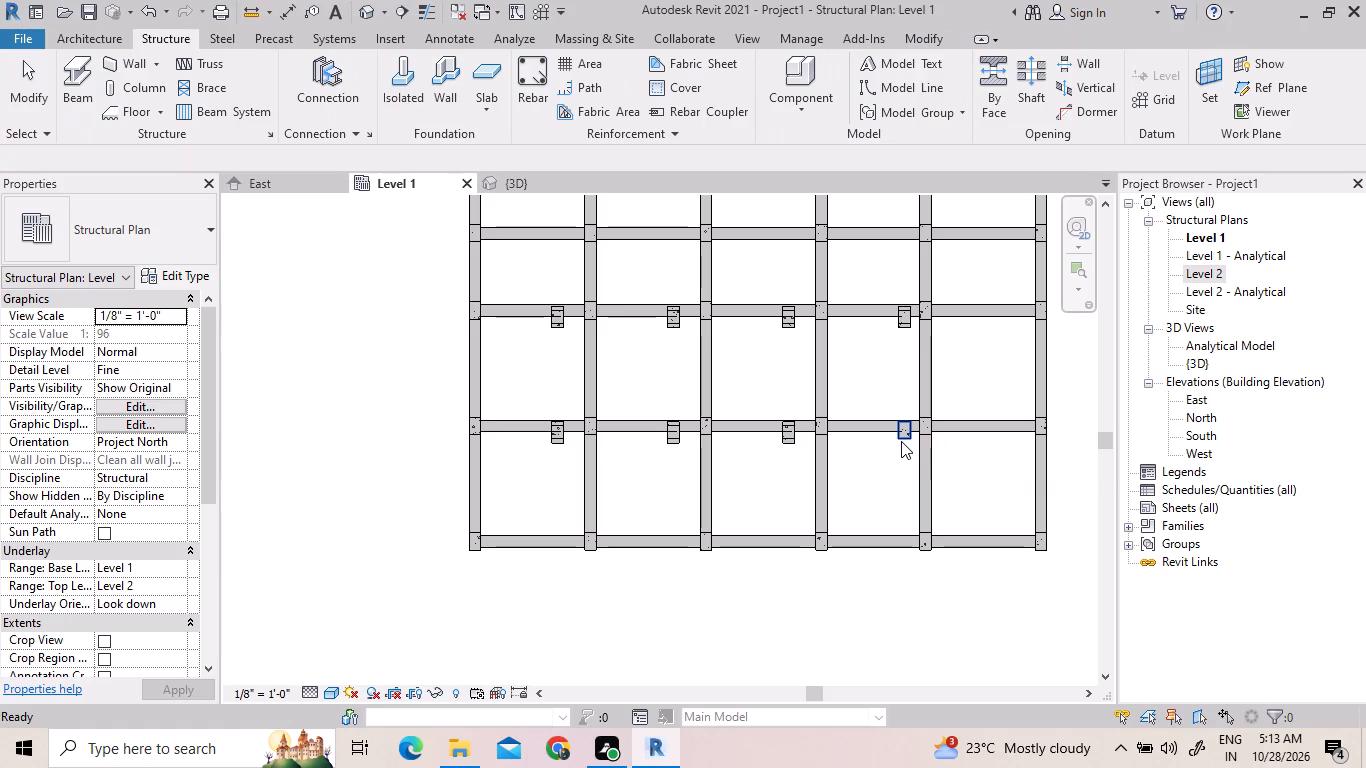
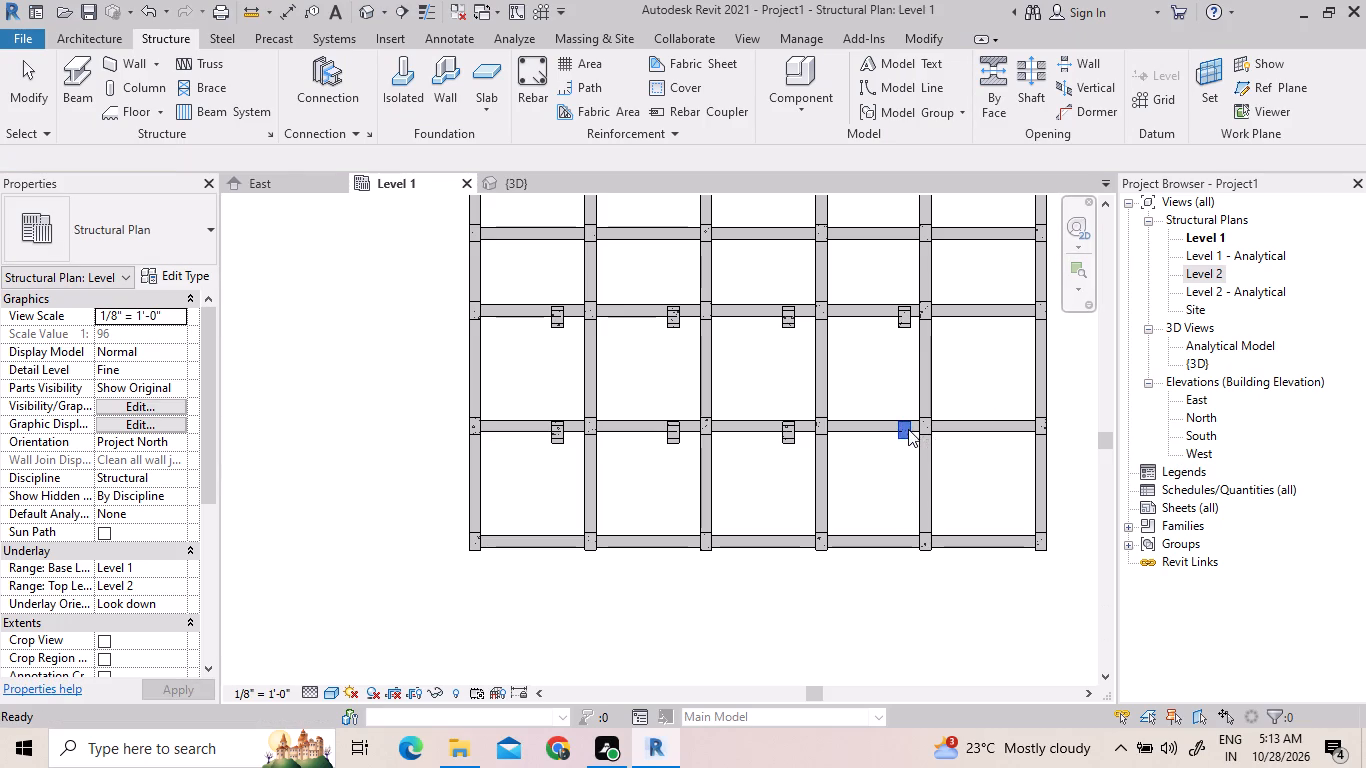
# Delete the remaining easternmost offset column and the next one to its west on the first interior beam line north of the southern edge.
pyautogui.press('Delete')
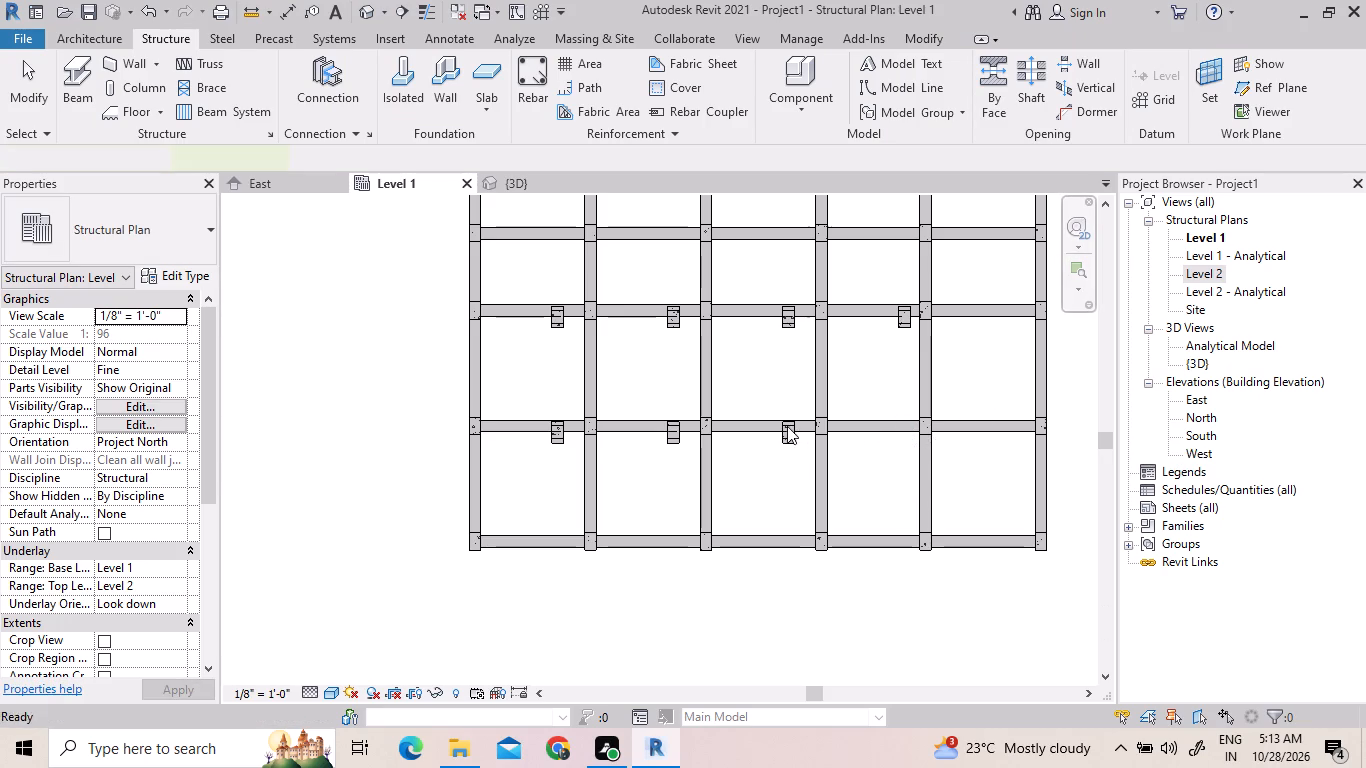
pyautogui.click(789, 421)
pyautogui.press('Delete')
pyautogui.press('Delete')
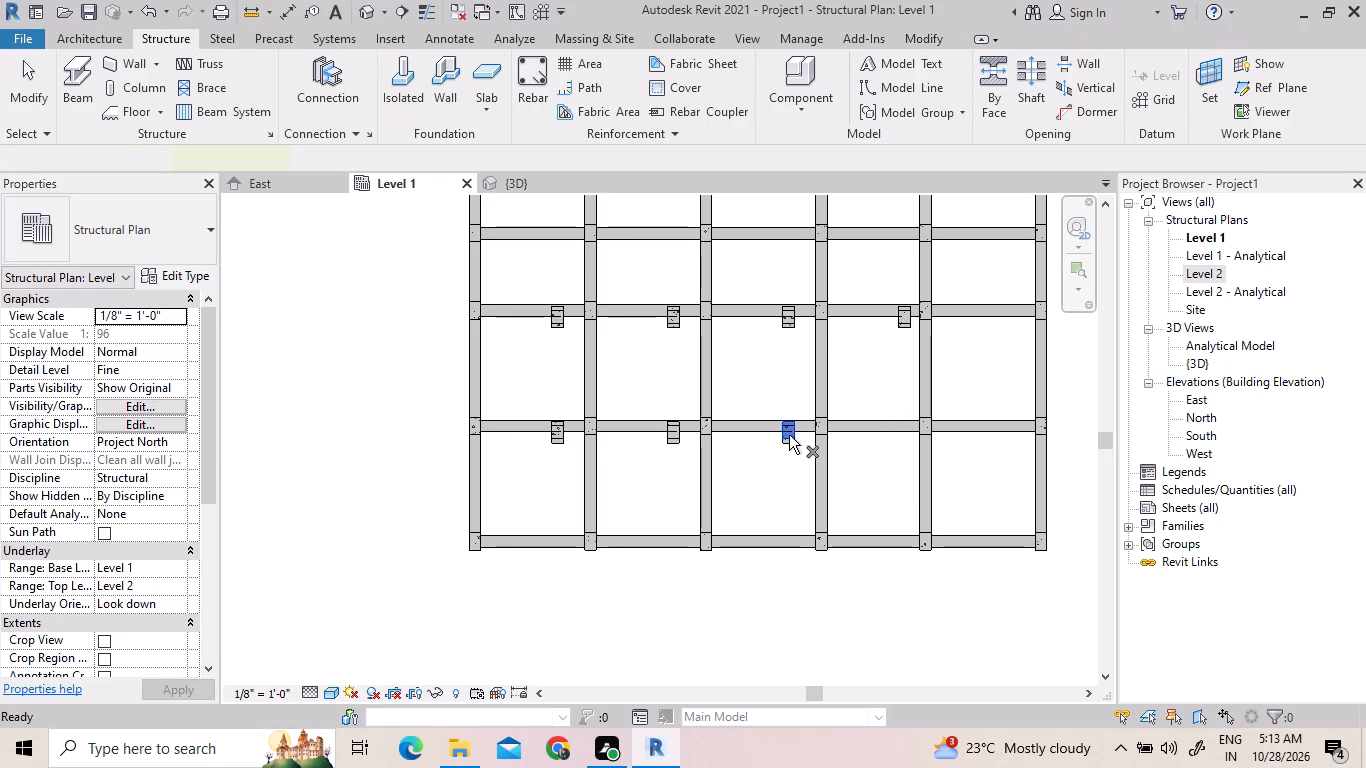
pyautogui.click(789, 436)
pyautogui.press('Delete')
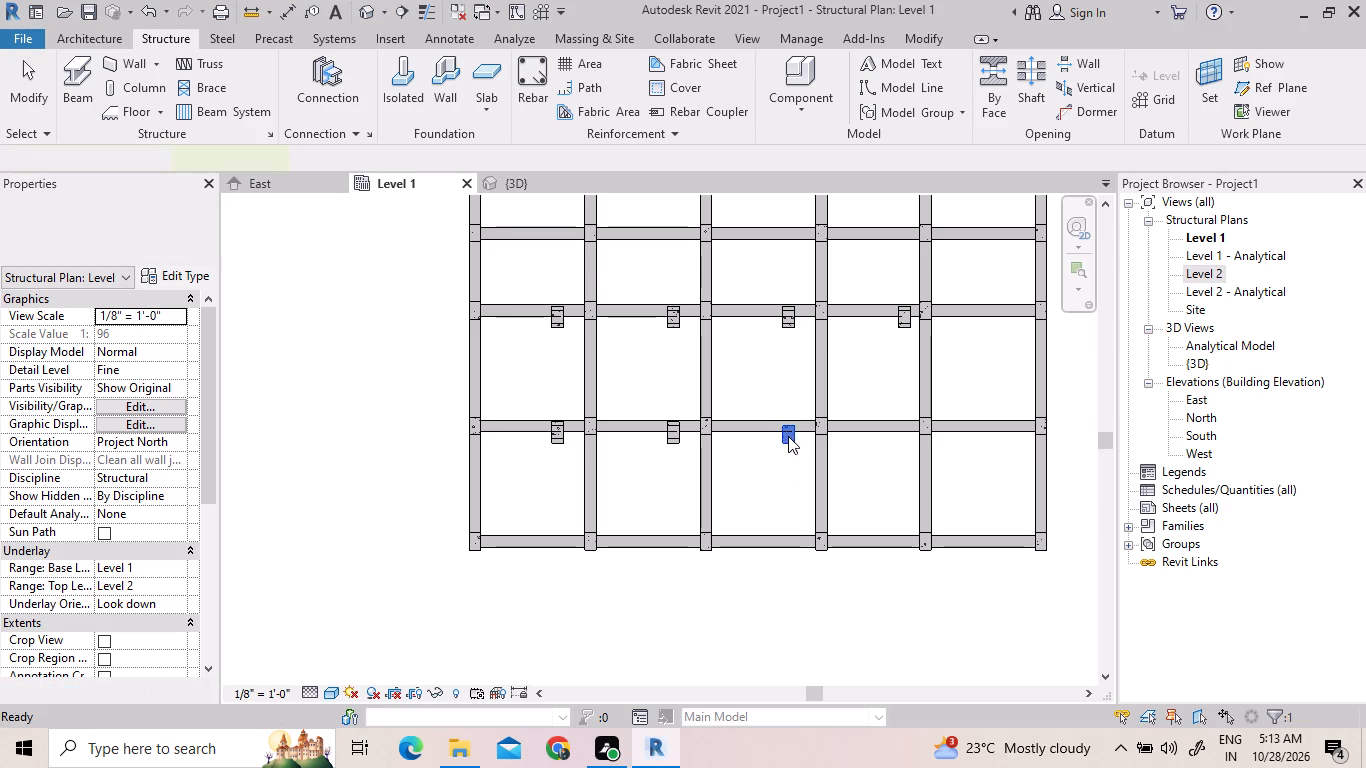
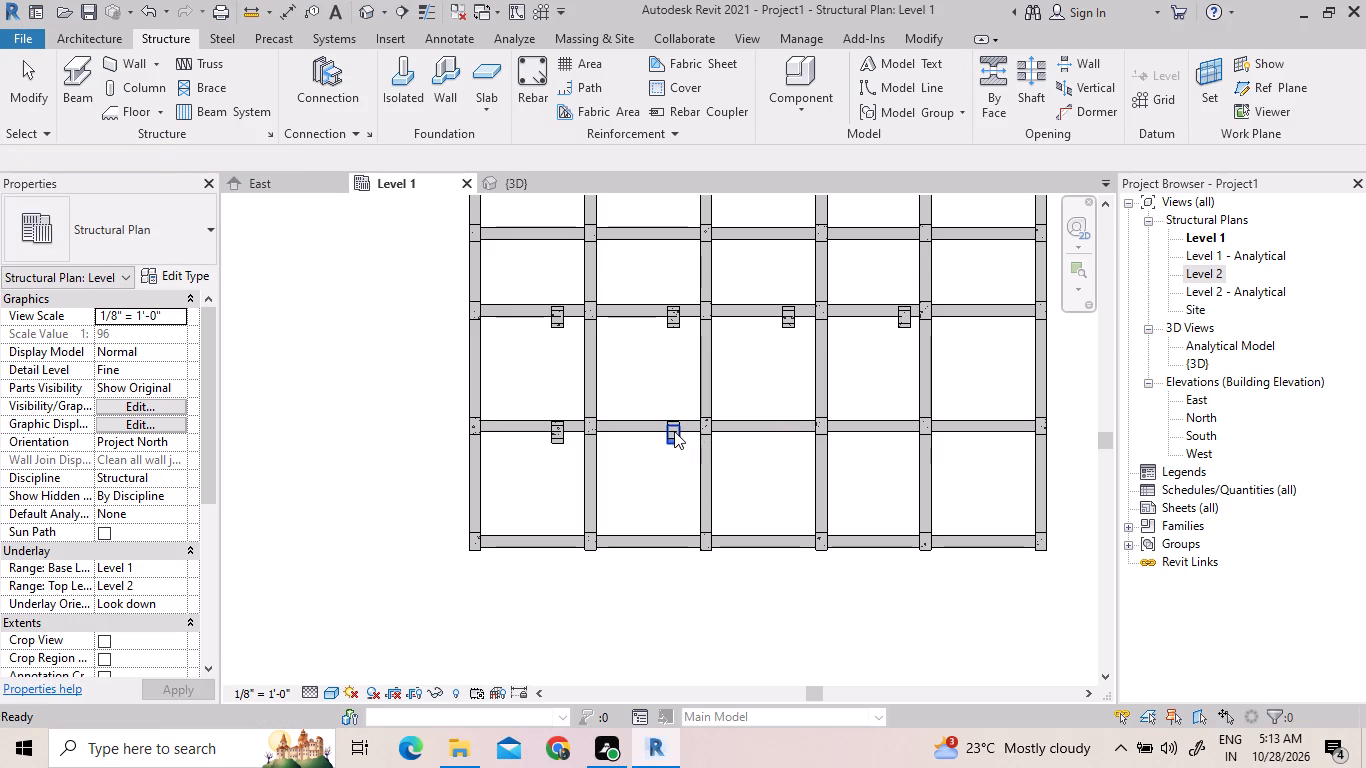
# Delete the overlapping offset columns in the second bay from the west on the first interior beam line north of the southern edge.
pyautogui.press('Delete')
pyautogui.press('Delete')
pyautogui.click(674, 431)
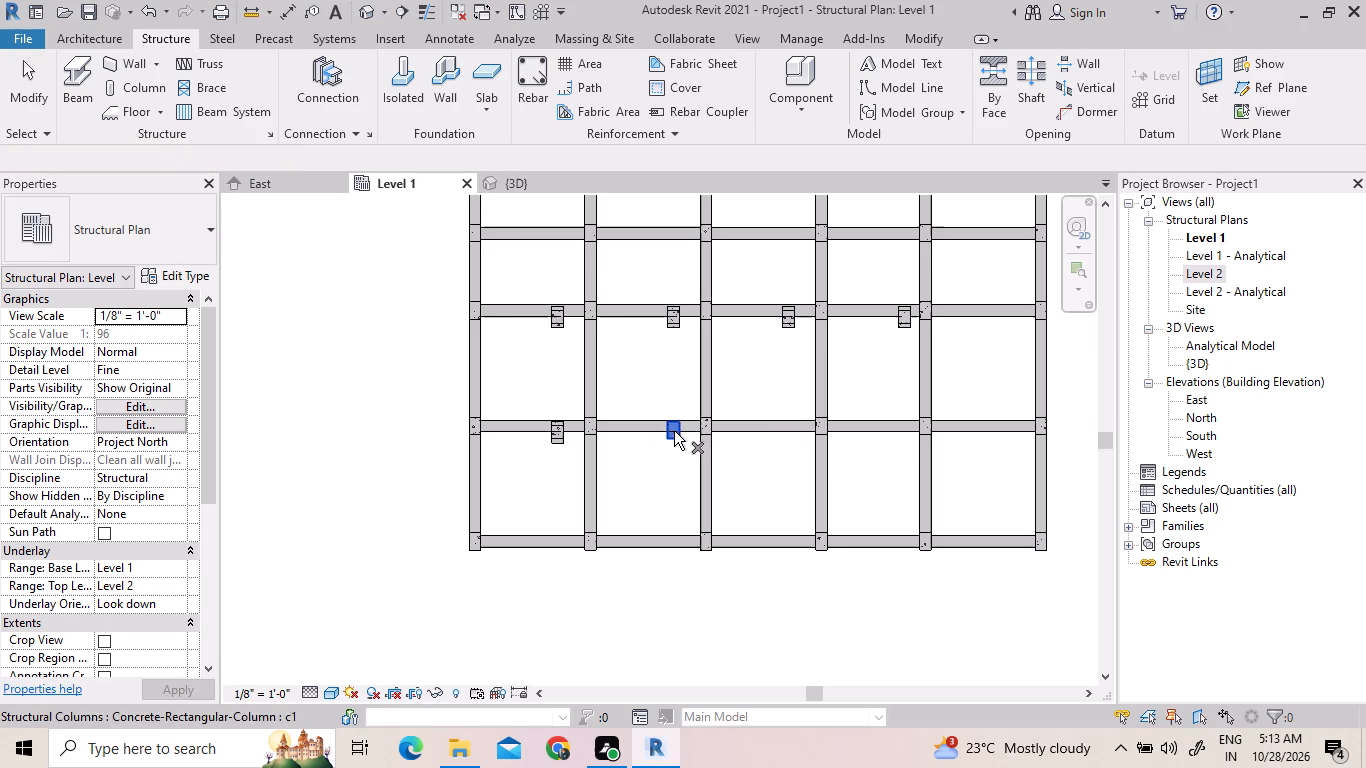
pyautogui.press('Delete')
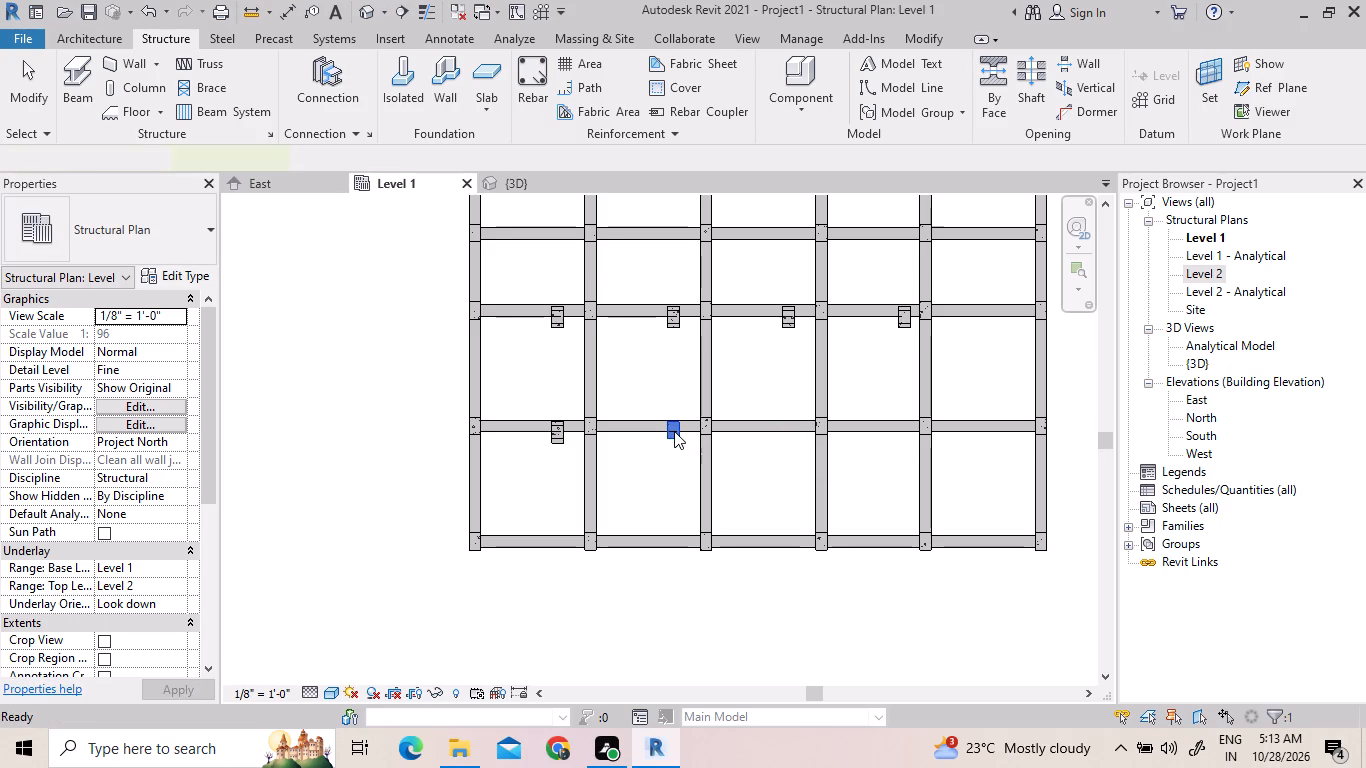
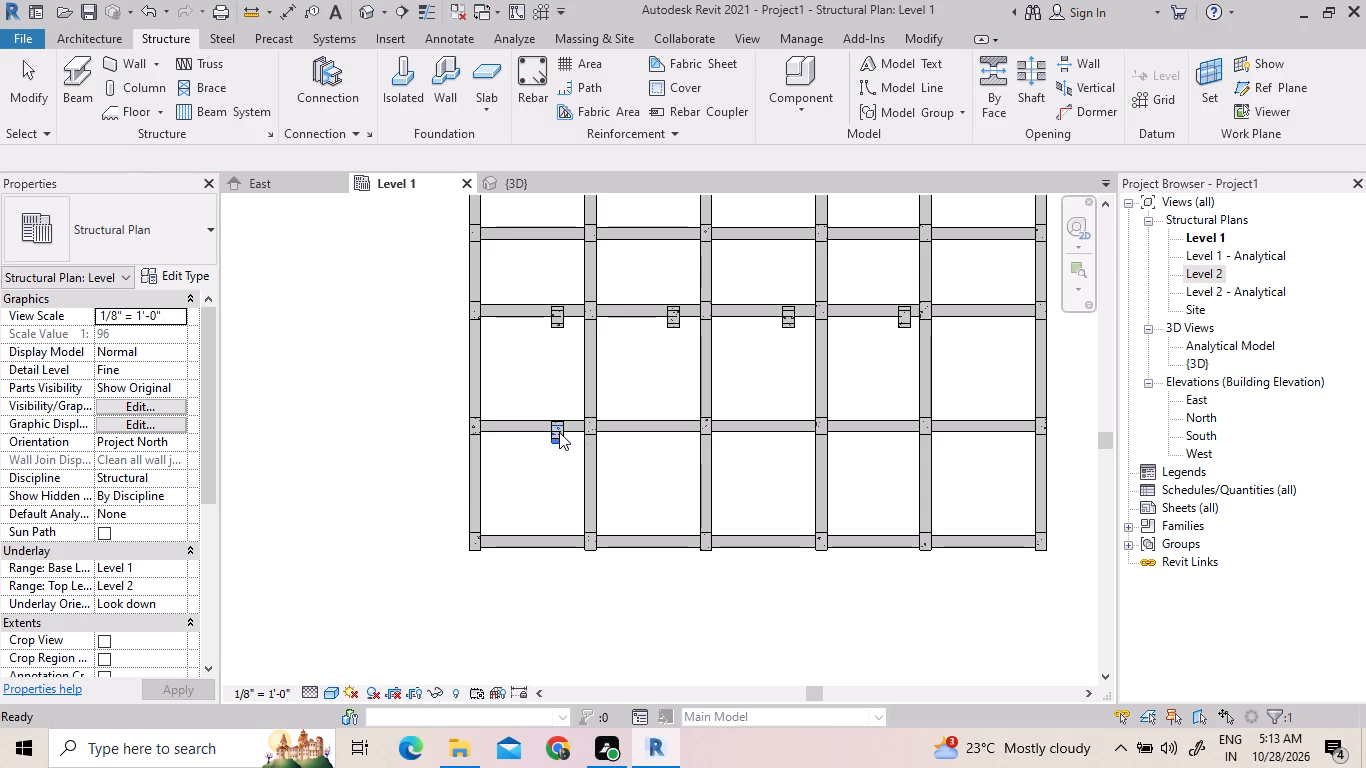
# Delete the overlapping offset columns in the westernmost bay on the first interior beam line north of the southern edge.
pyautogui.press('Delete')
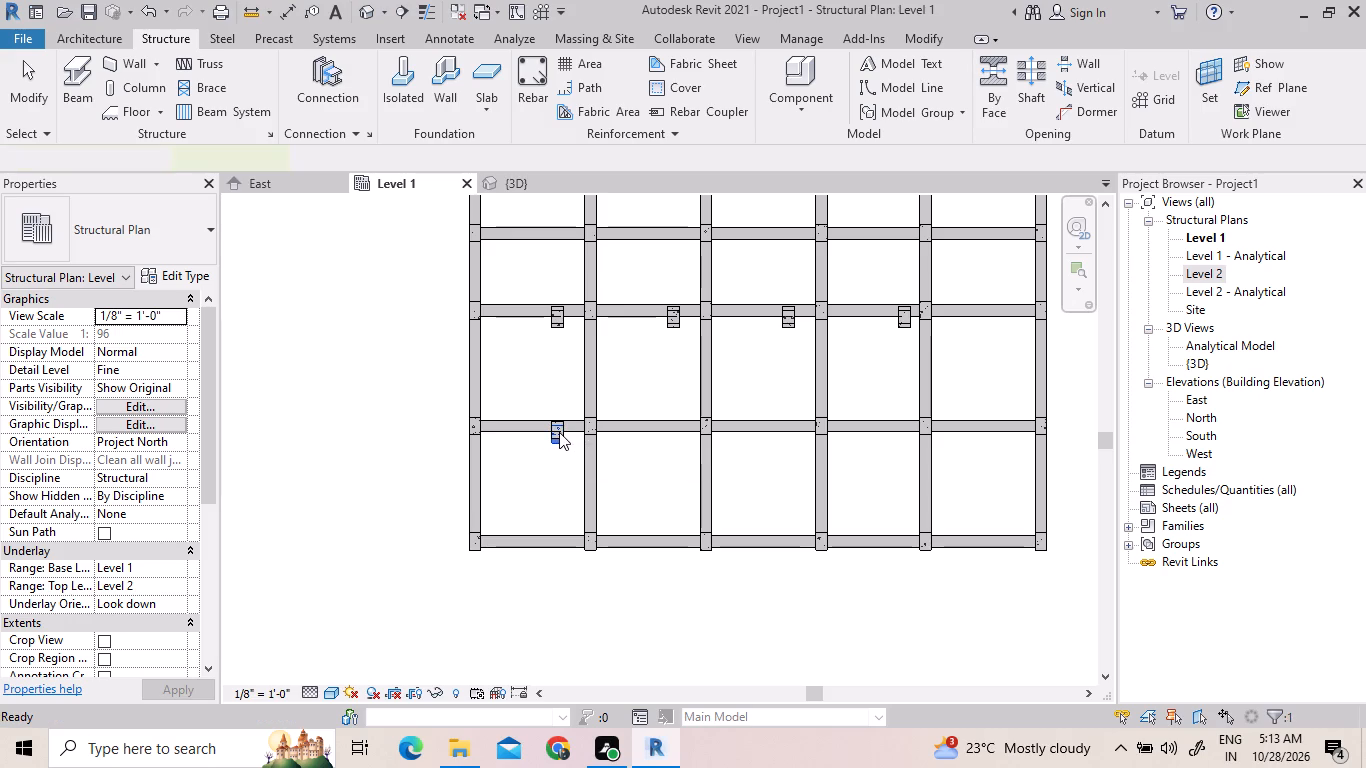
pyautogui.press('Delete')
pyautogui.click(559, 433)
pyautogui.press('Delete')
pyautogui.press('Delete')
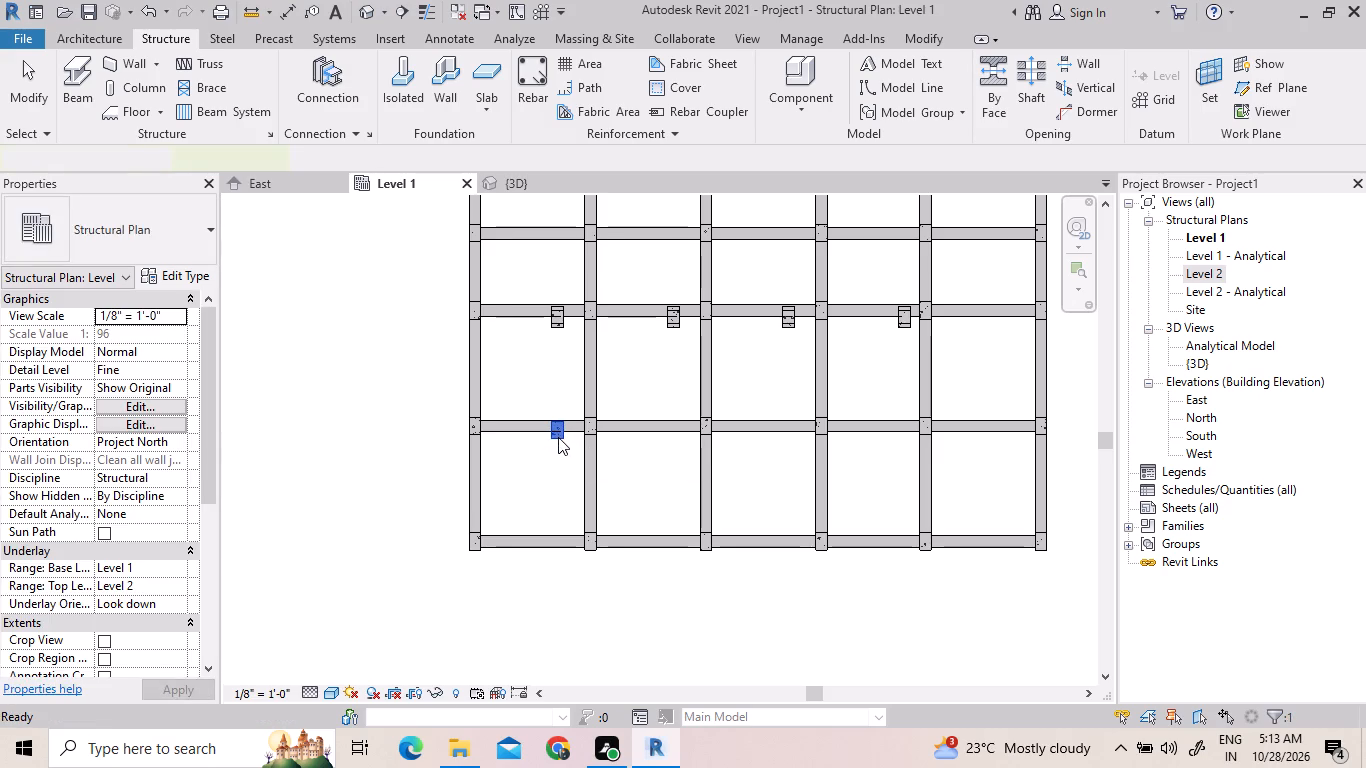
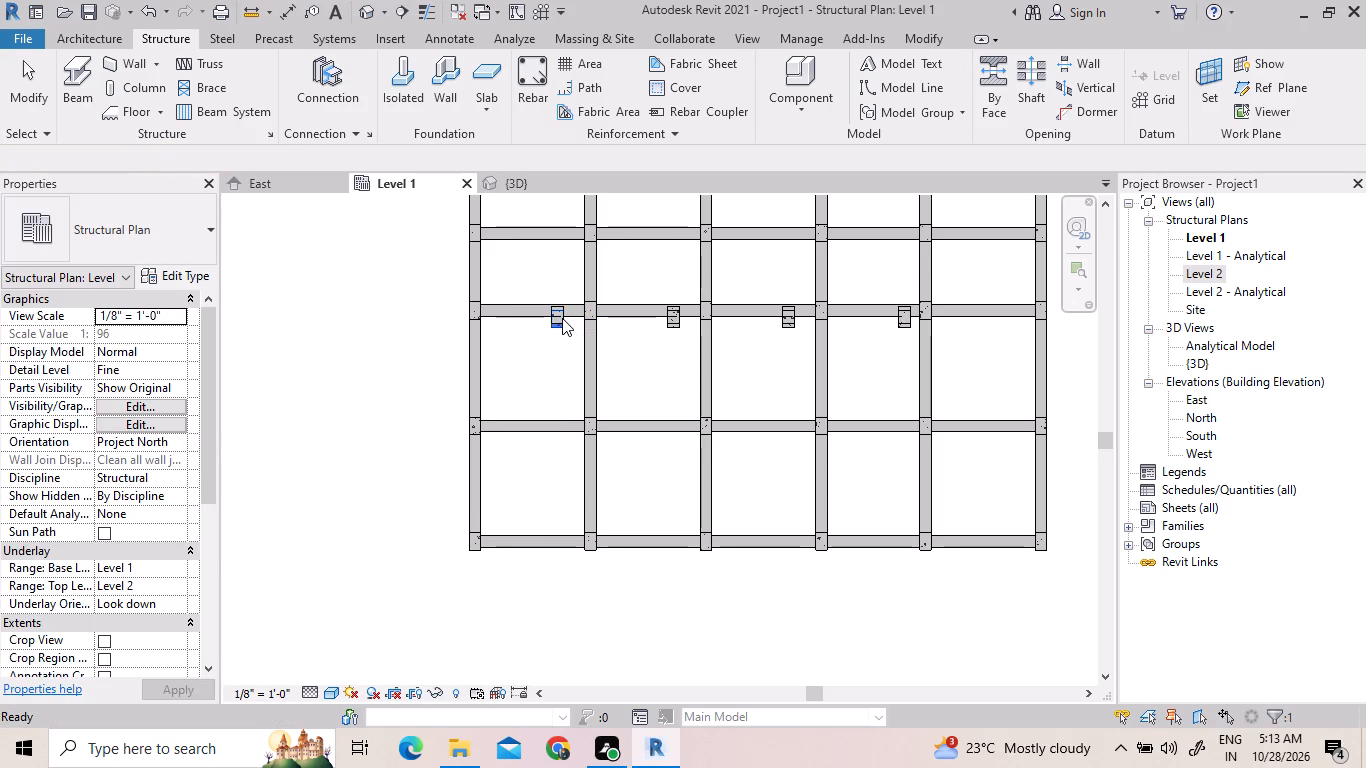
# Delete the offset column in the westernmost bay on the second interior beam line north of the southern edge.
pyautogui.press('Delete')
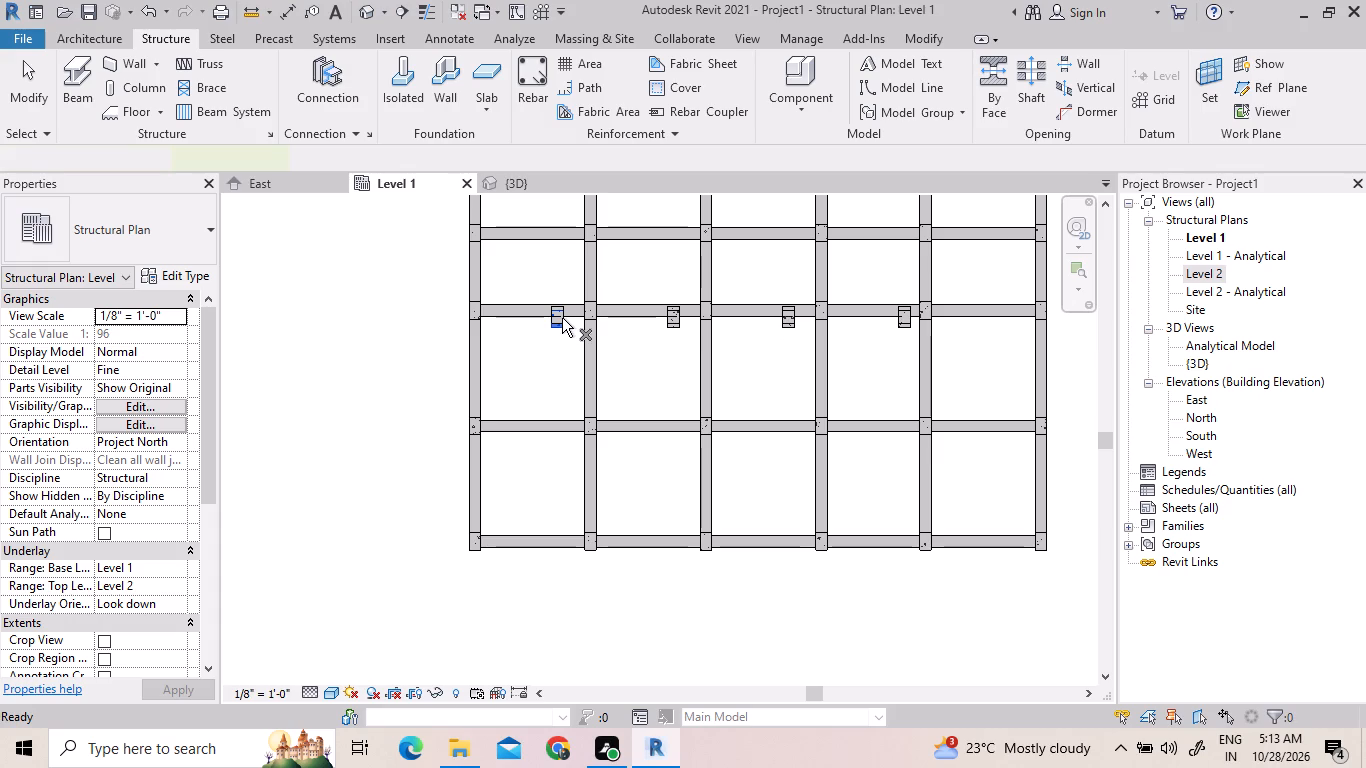
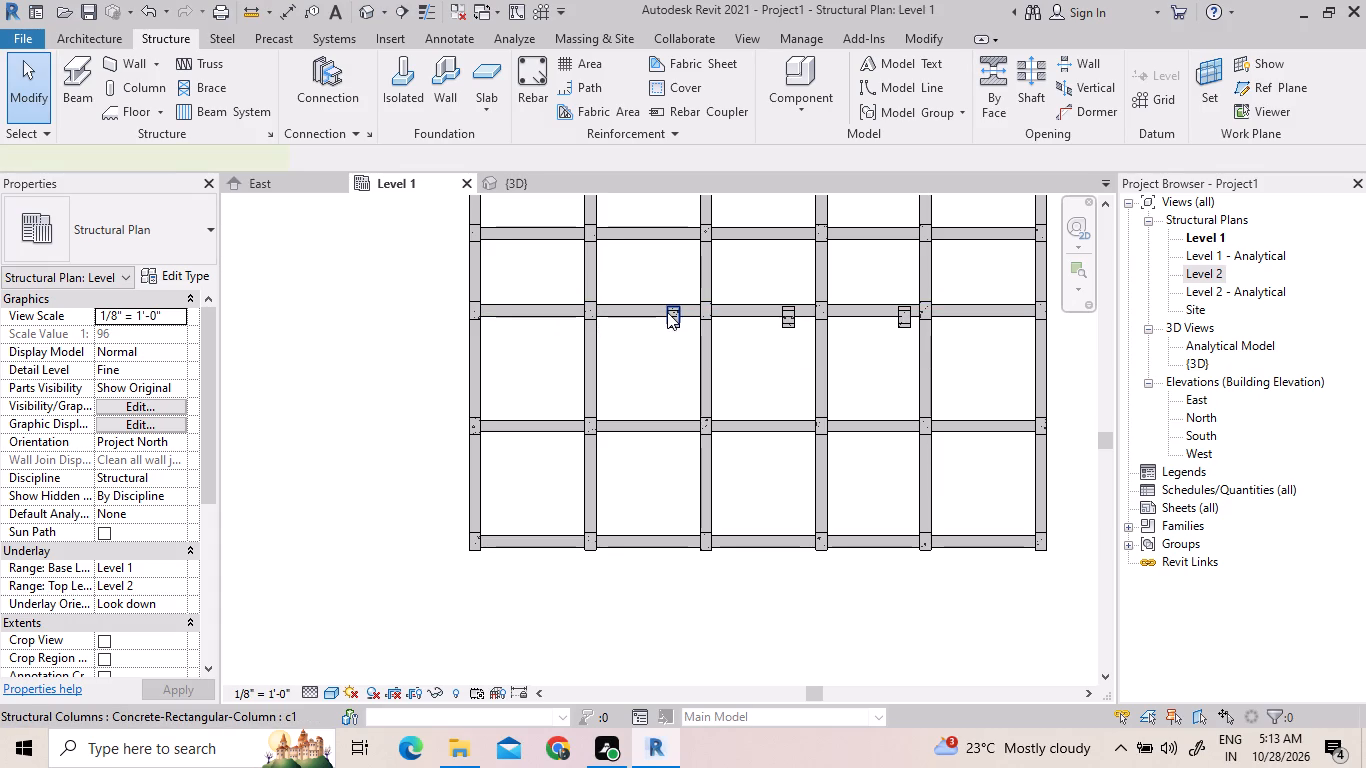
# Delete the offset column in the second bay from the west on the second interior beam line north of the southern edge.
pyautogui.press('Delete')
pyautogui.click(673, 322)
pyautogui.press('Delete')
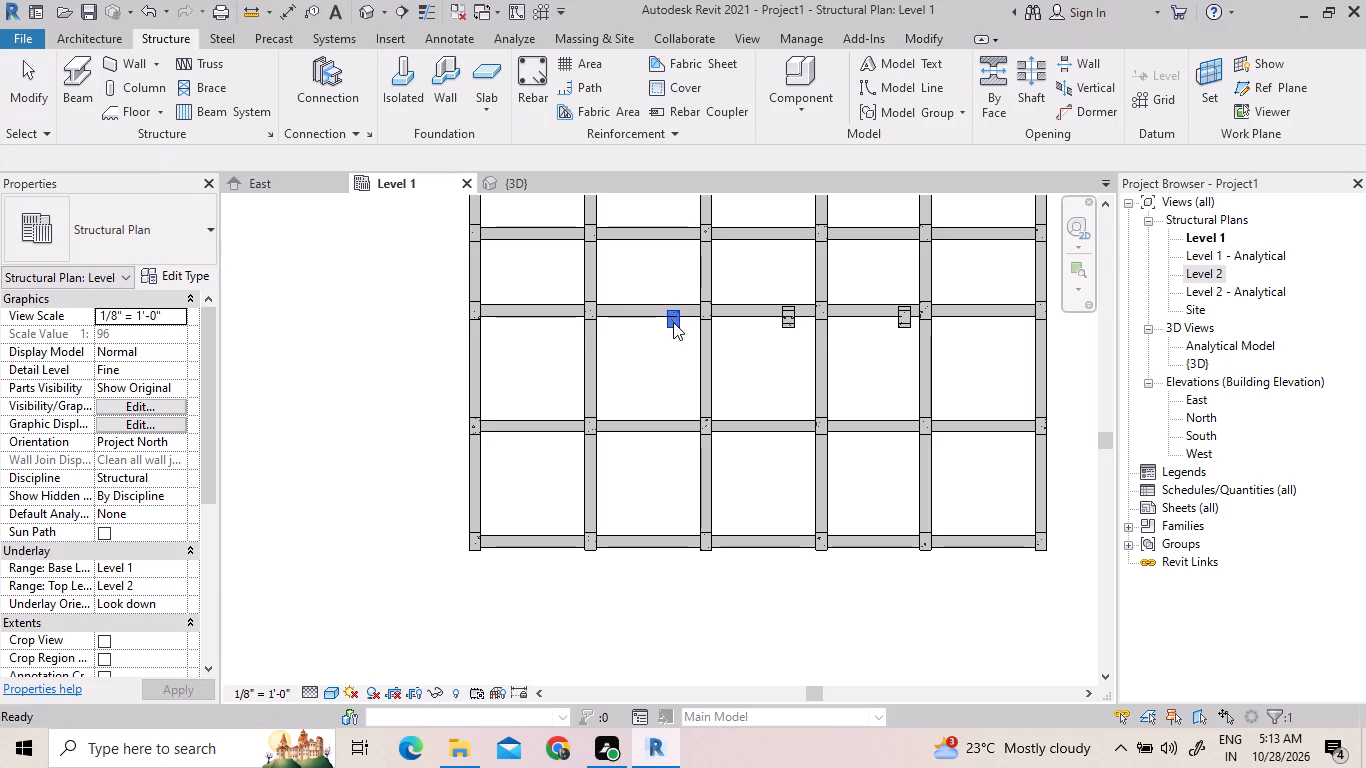
# Delete the overlapping offset columns in the third bay from the west on the same second interior beam line.
pyautogui.click(787, 318)
pyautogui.press('Delete')
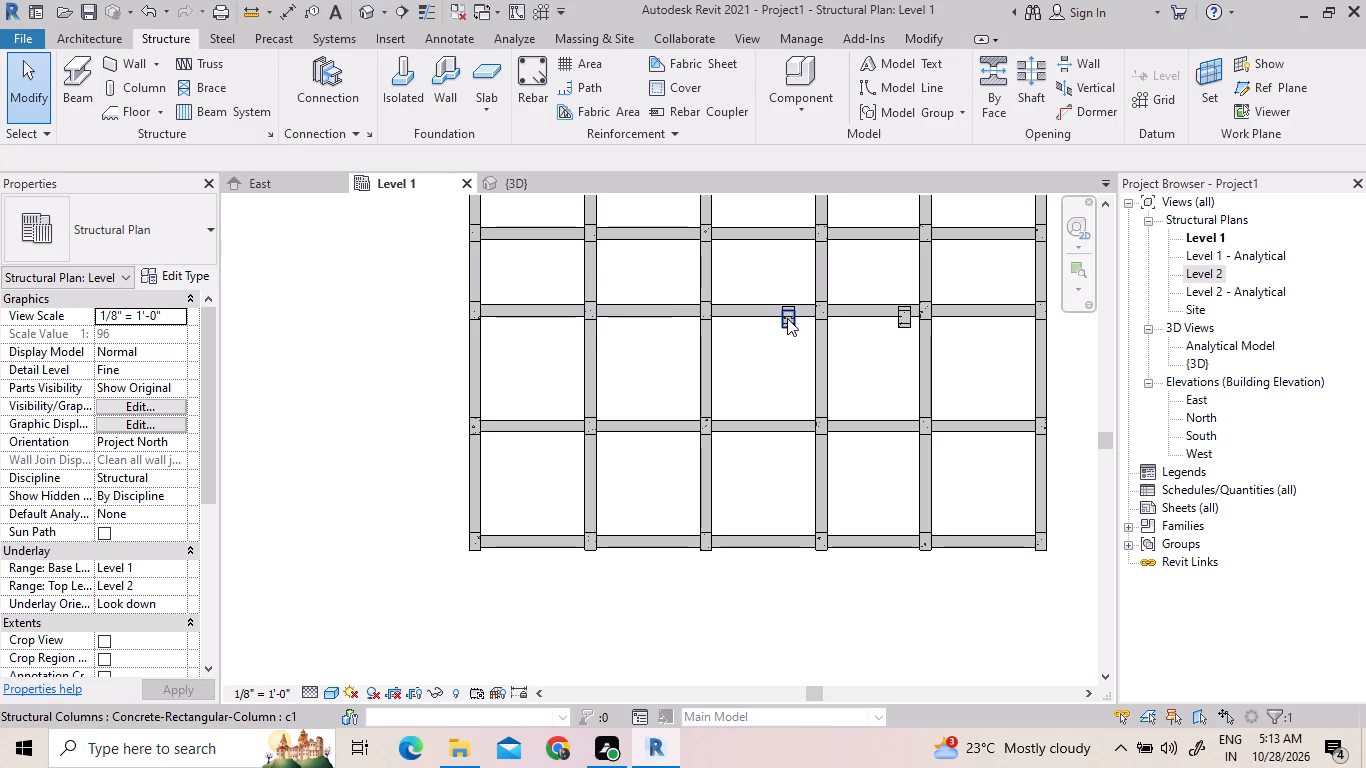
pyautogui.doubleClick(787, 318)
pyautogui.press('Delete')
pyautogui.click(790, 320)
pyautogui.press('Delete')
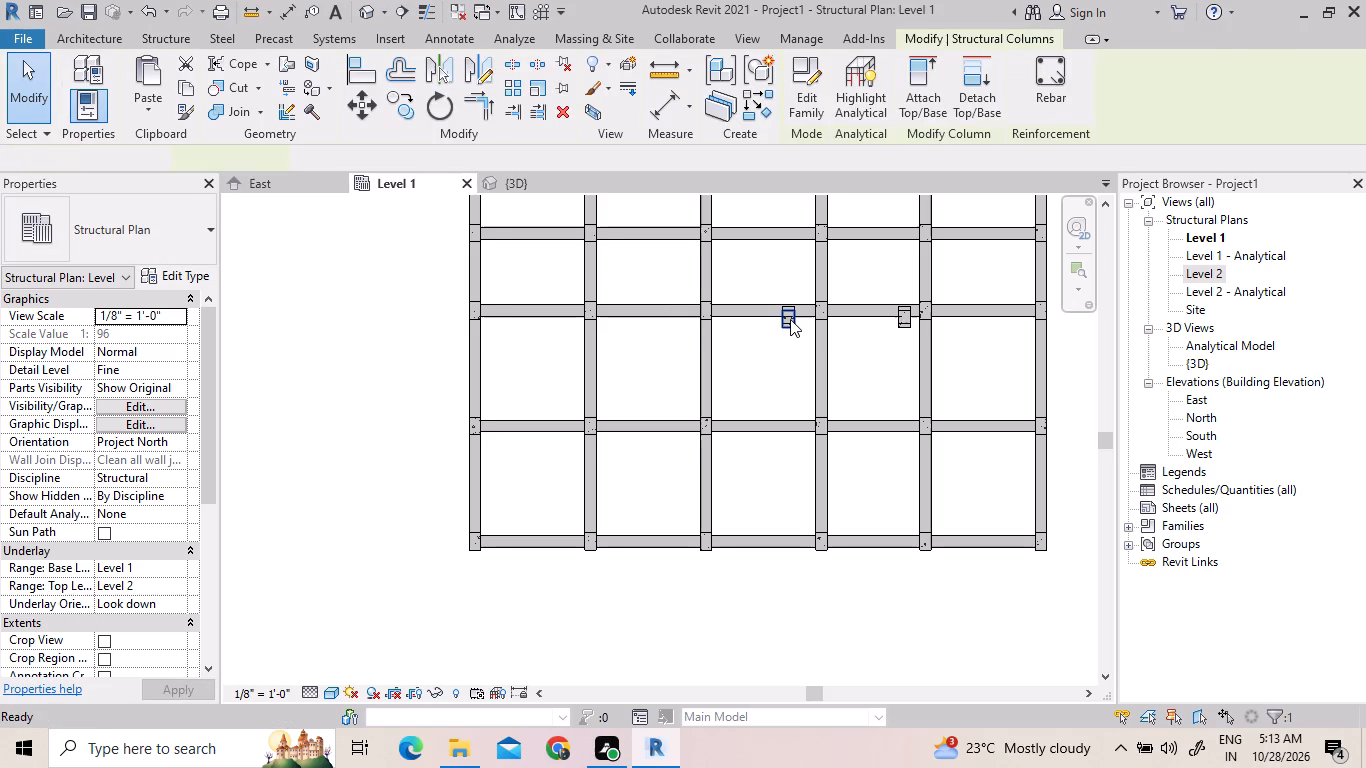
pyautogui.click(790, 320)
pyautogui.press('Delete')
pyautogui.click(790, 324)
pyautogui.press('Delete')
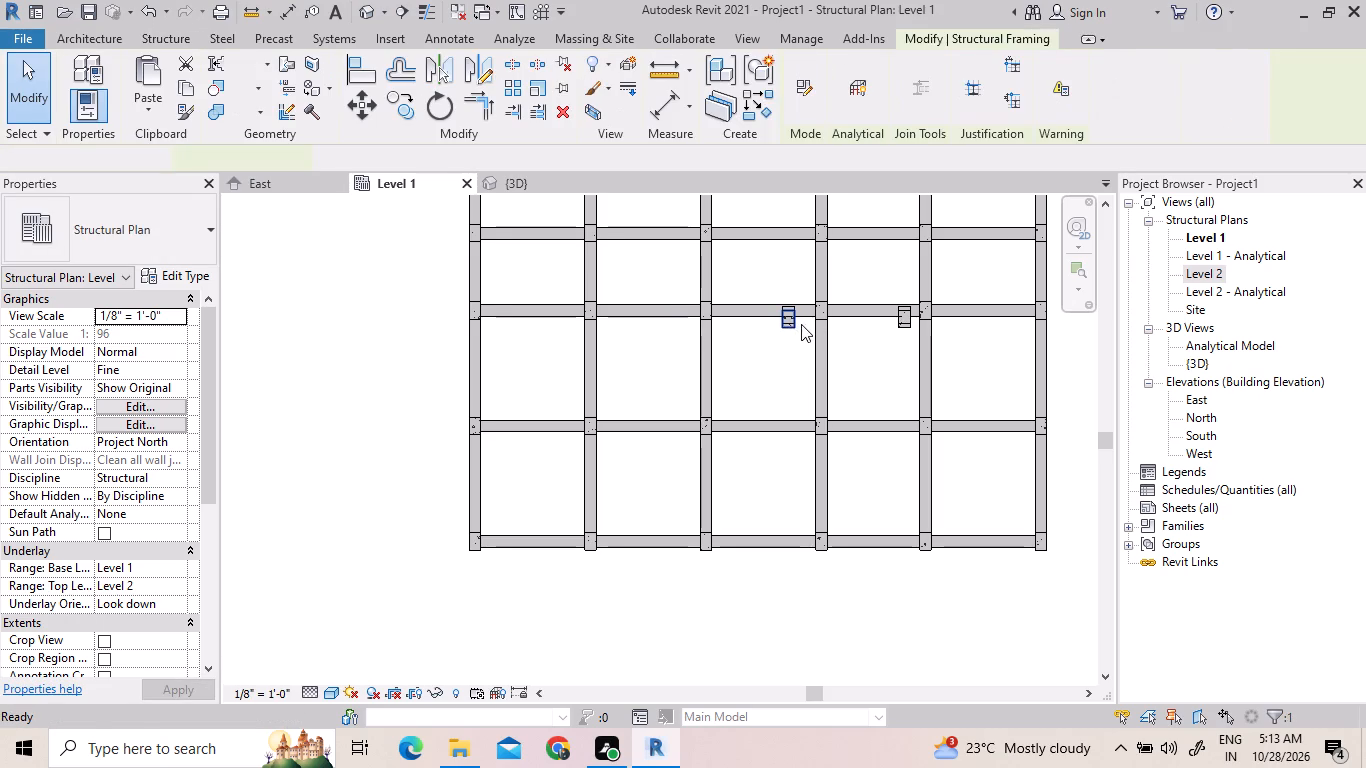
pyautogui.press('Delete')
pyautogui.press('Delete')
pyautogui.press('Delete')
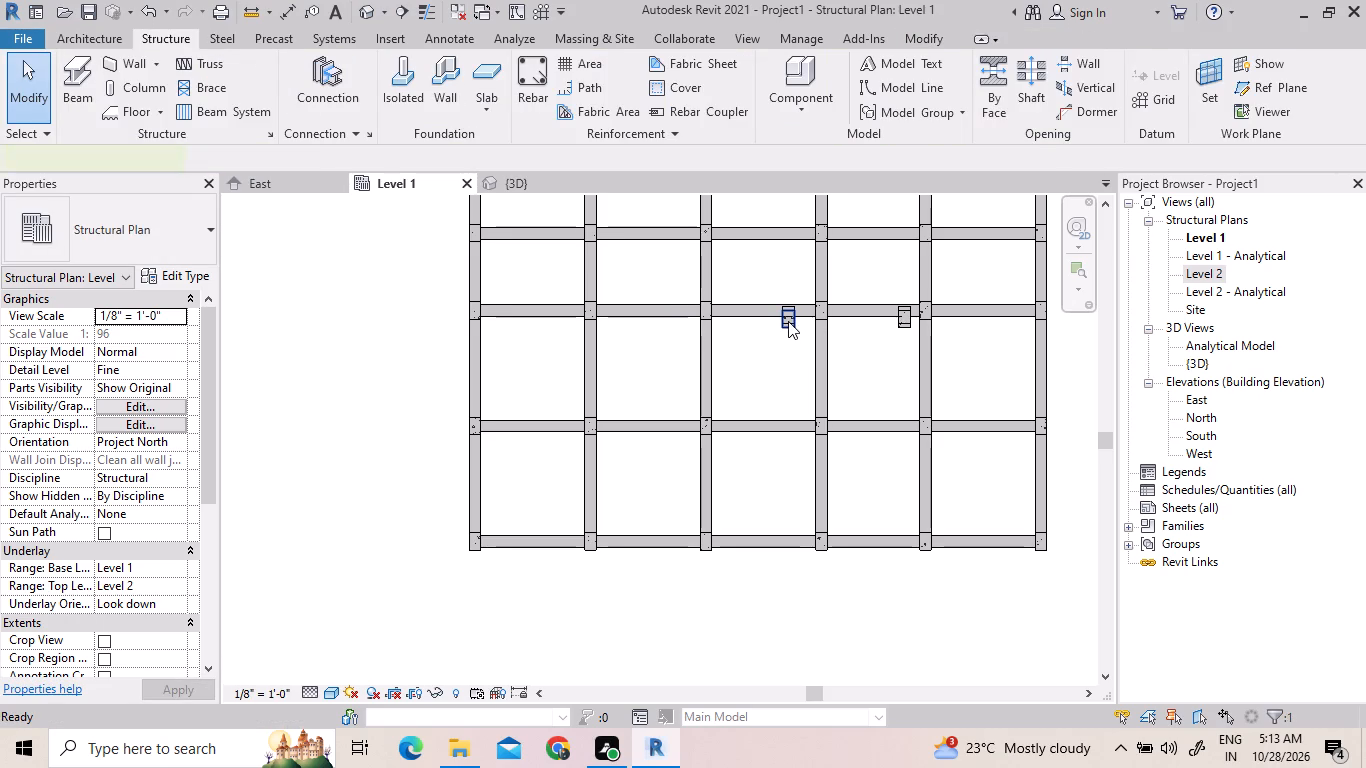
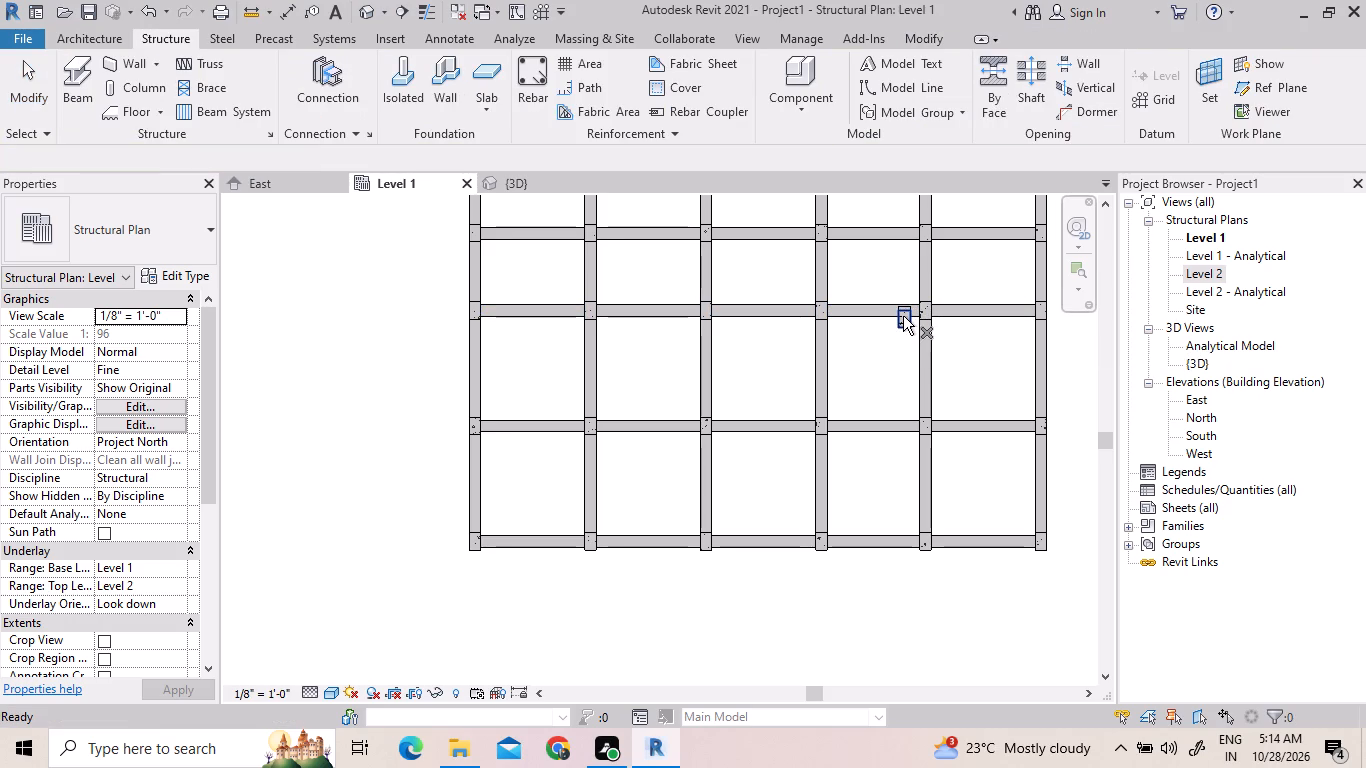
# Delete the overlapping offset columns in the fourth bay from the west on the second interior beam line north of the southern edge.
pyautogui.click(903, 316)
pyautogui.press('Delete')
pyautogui.click(904, 315)
pyautogui.press('Delete')
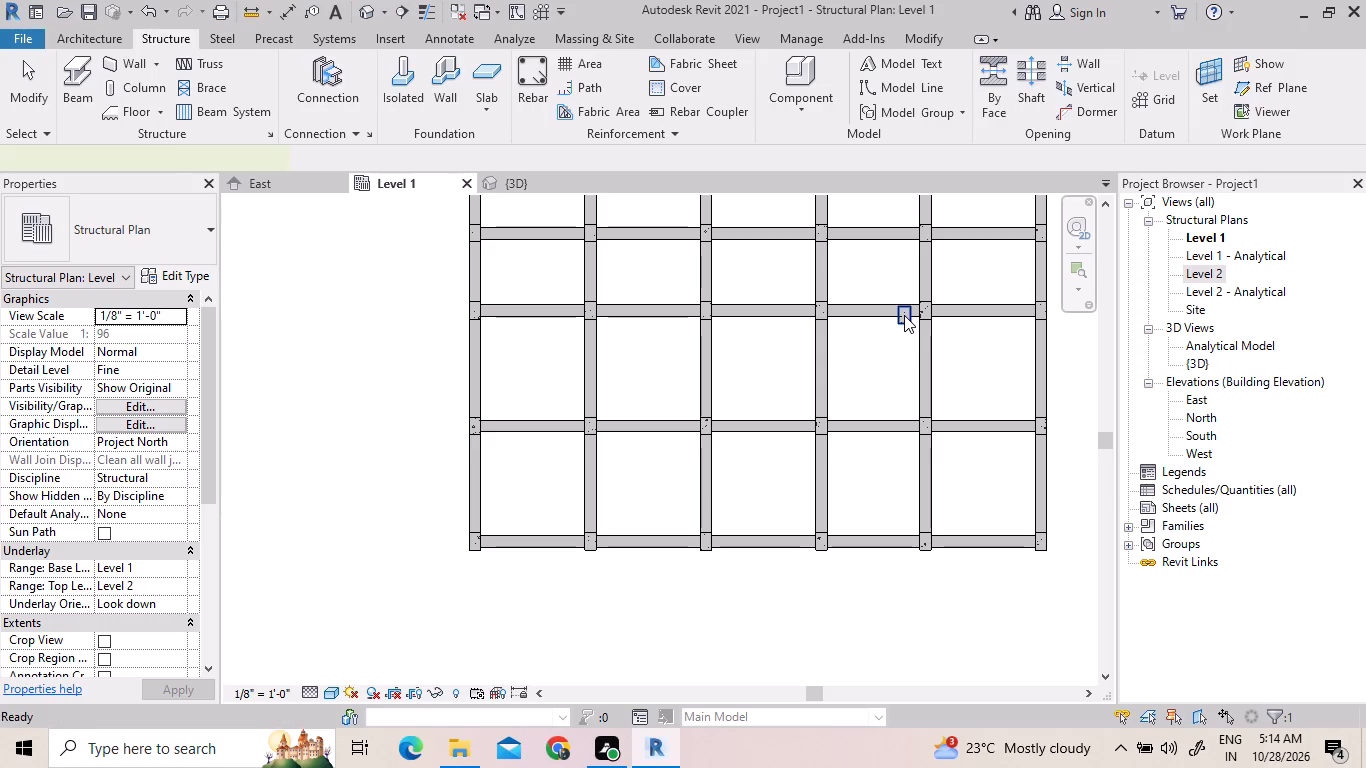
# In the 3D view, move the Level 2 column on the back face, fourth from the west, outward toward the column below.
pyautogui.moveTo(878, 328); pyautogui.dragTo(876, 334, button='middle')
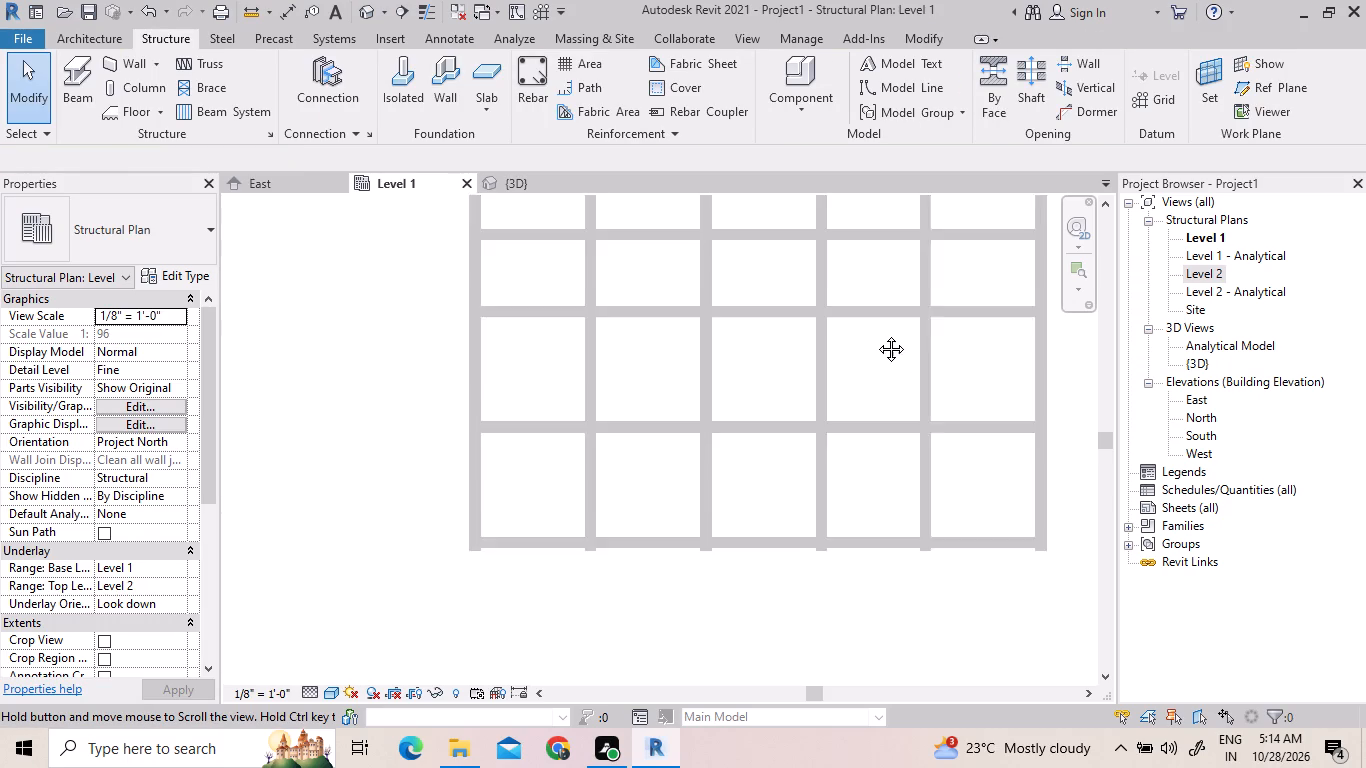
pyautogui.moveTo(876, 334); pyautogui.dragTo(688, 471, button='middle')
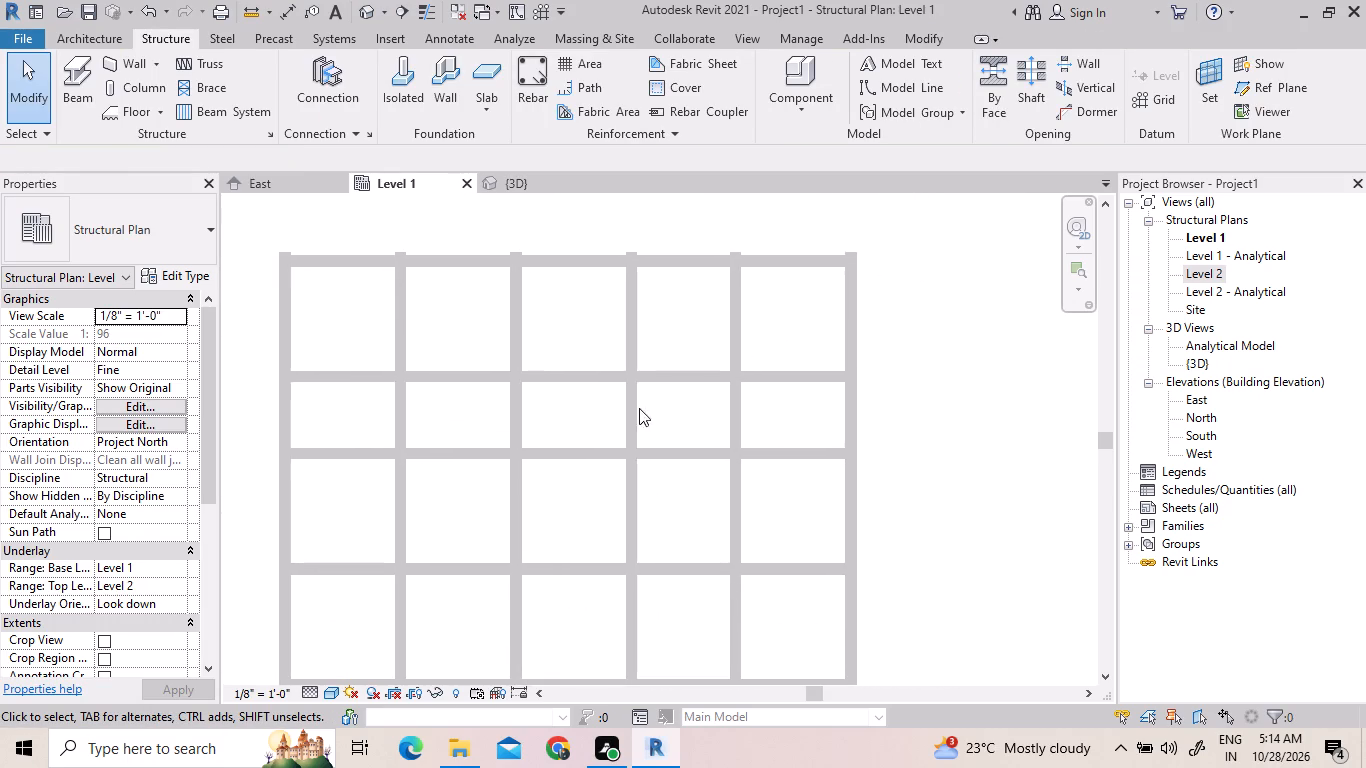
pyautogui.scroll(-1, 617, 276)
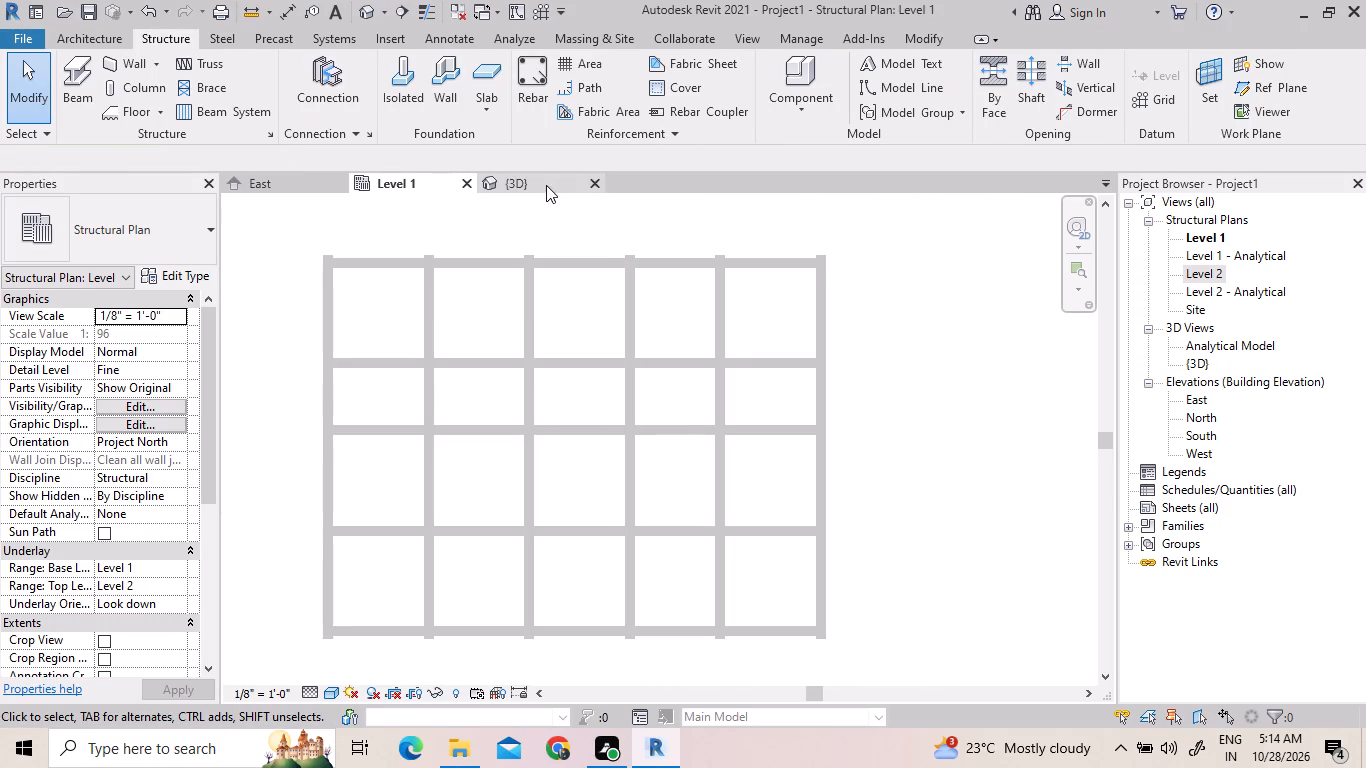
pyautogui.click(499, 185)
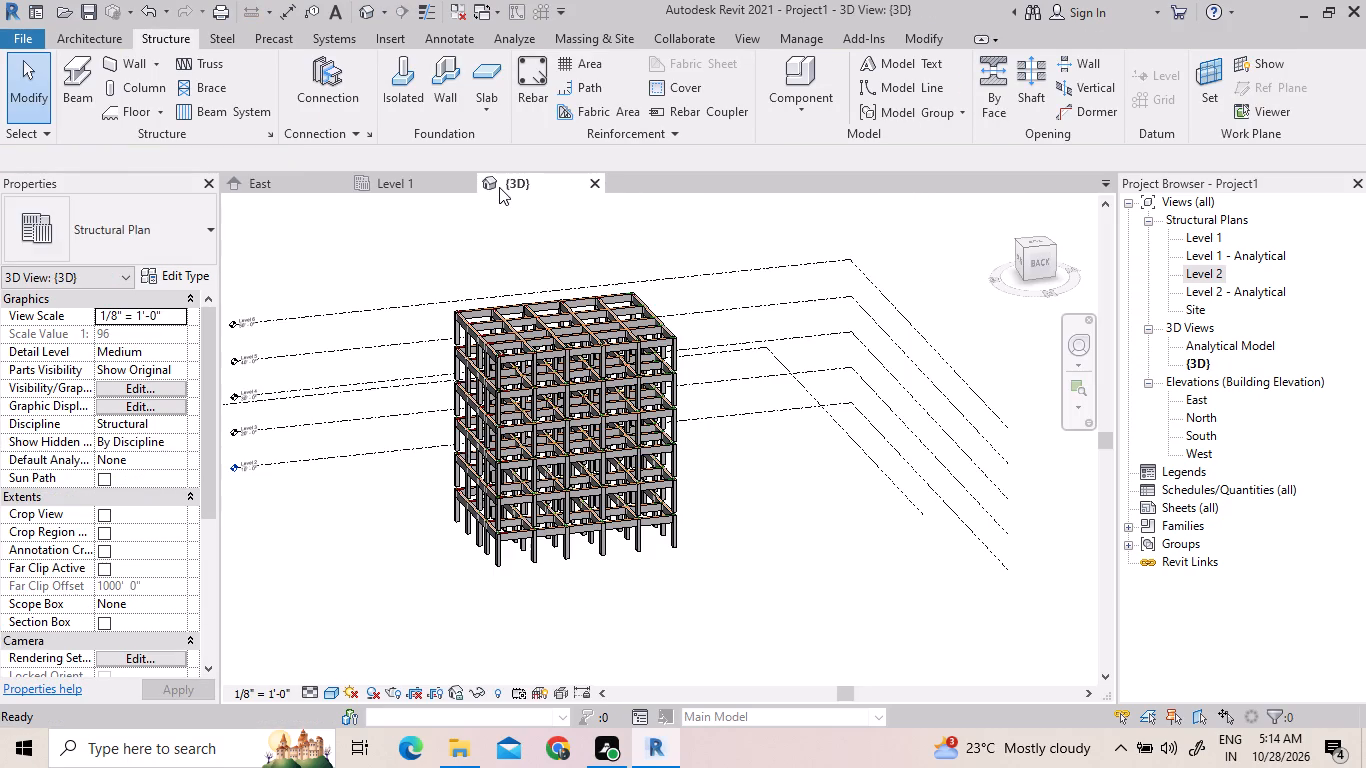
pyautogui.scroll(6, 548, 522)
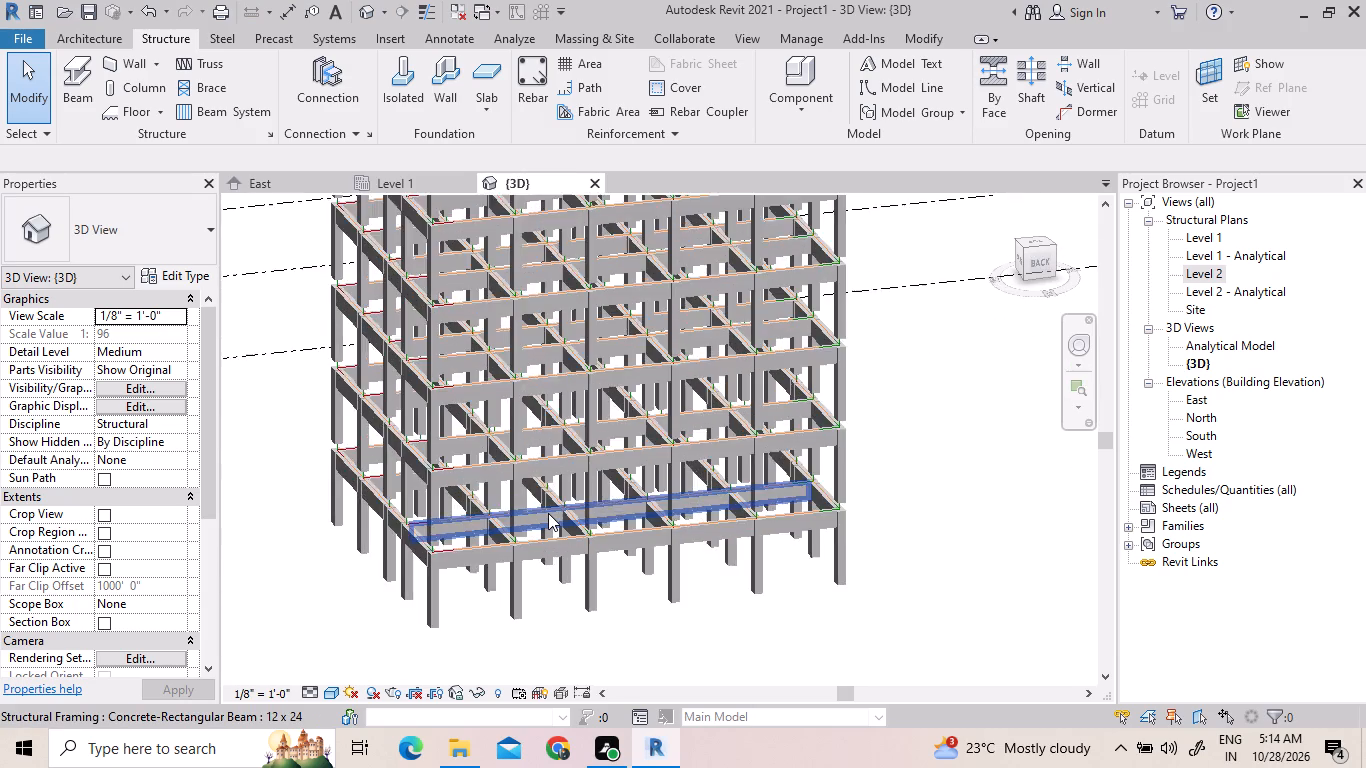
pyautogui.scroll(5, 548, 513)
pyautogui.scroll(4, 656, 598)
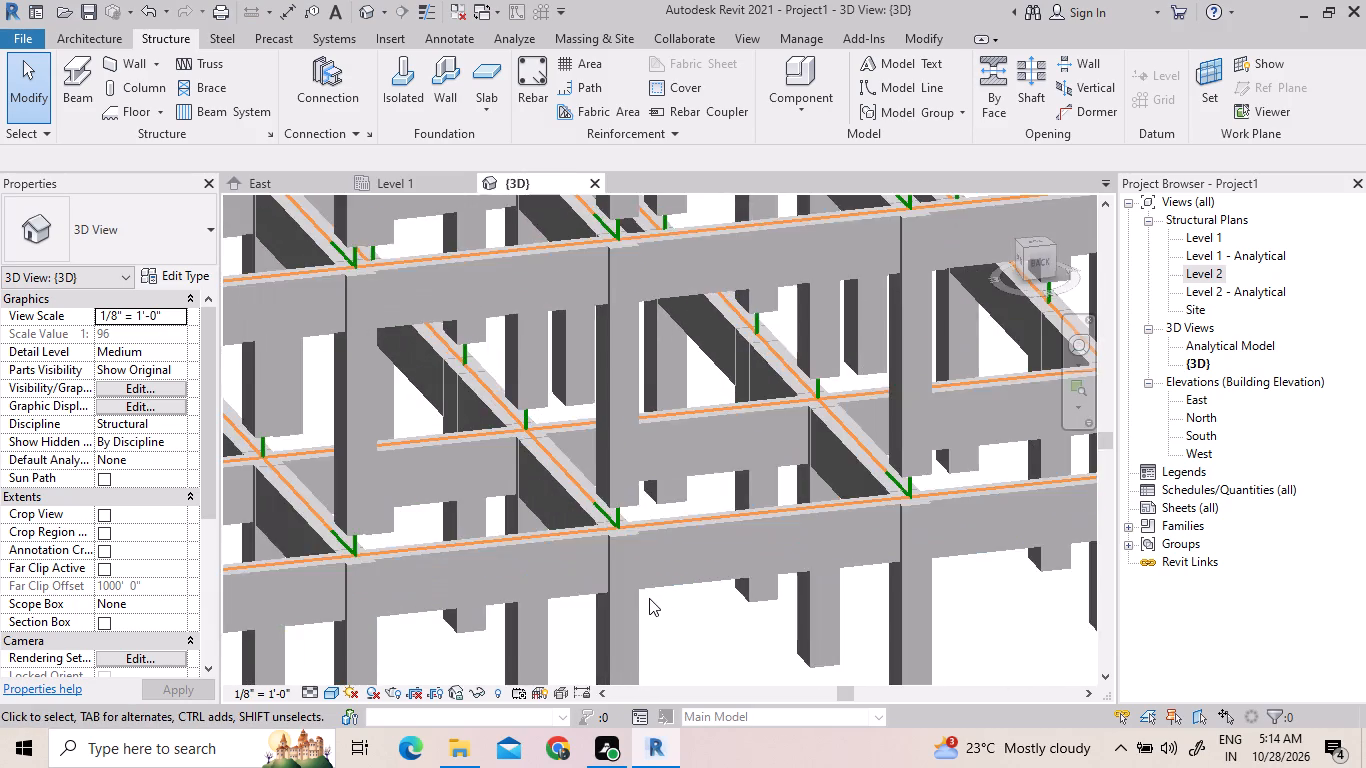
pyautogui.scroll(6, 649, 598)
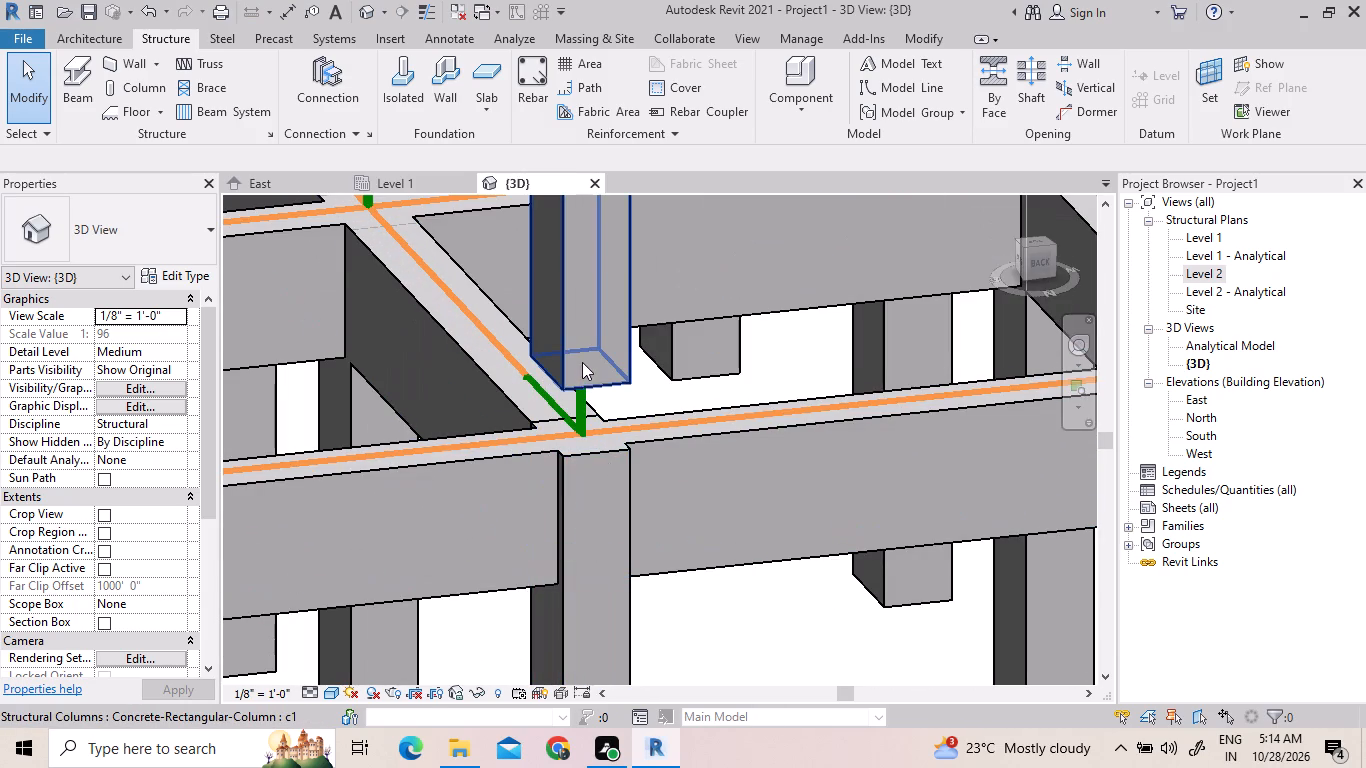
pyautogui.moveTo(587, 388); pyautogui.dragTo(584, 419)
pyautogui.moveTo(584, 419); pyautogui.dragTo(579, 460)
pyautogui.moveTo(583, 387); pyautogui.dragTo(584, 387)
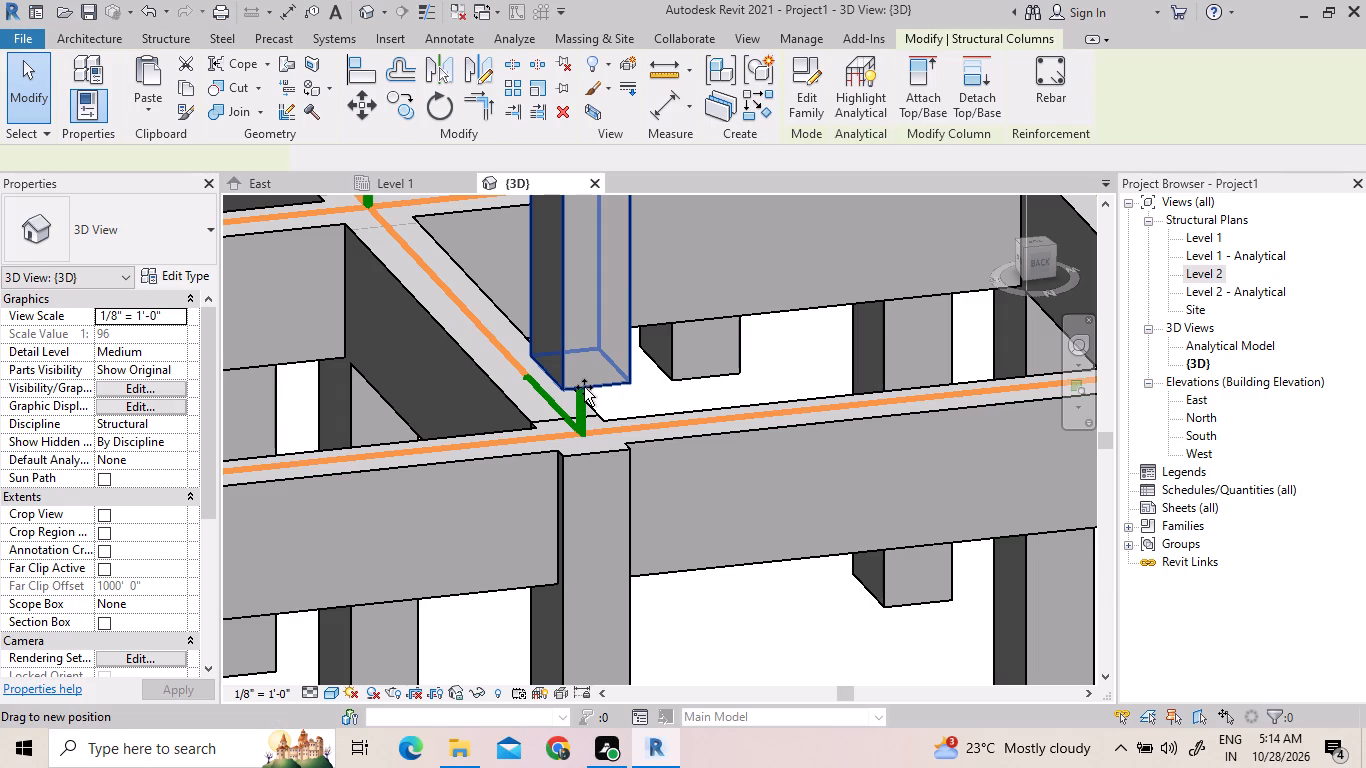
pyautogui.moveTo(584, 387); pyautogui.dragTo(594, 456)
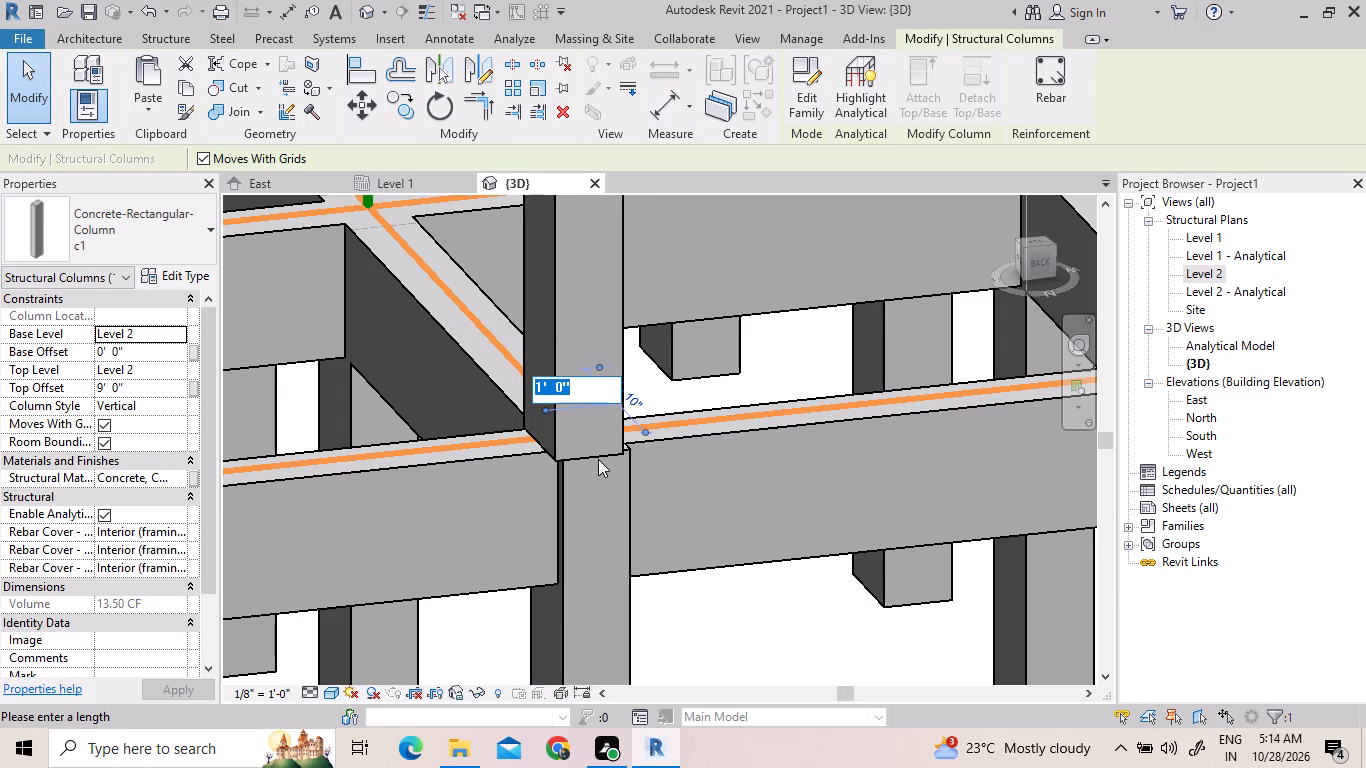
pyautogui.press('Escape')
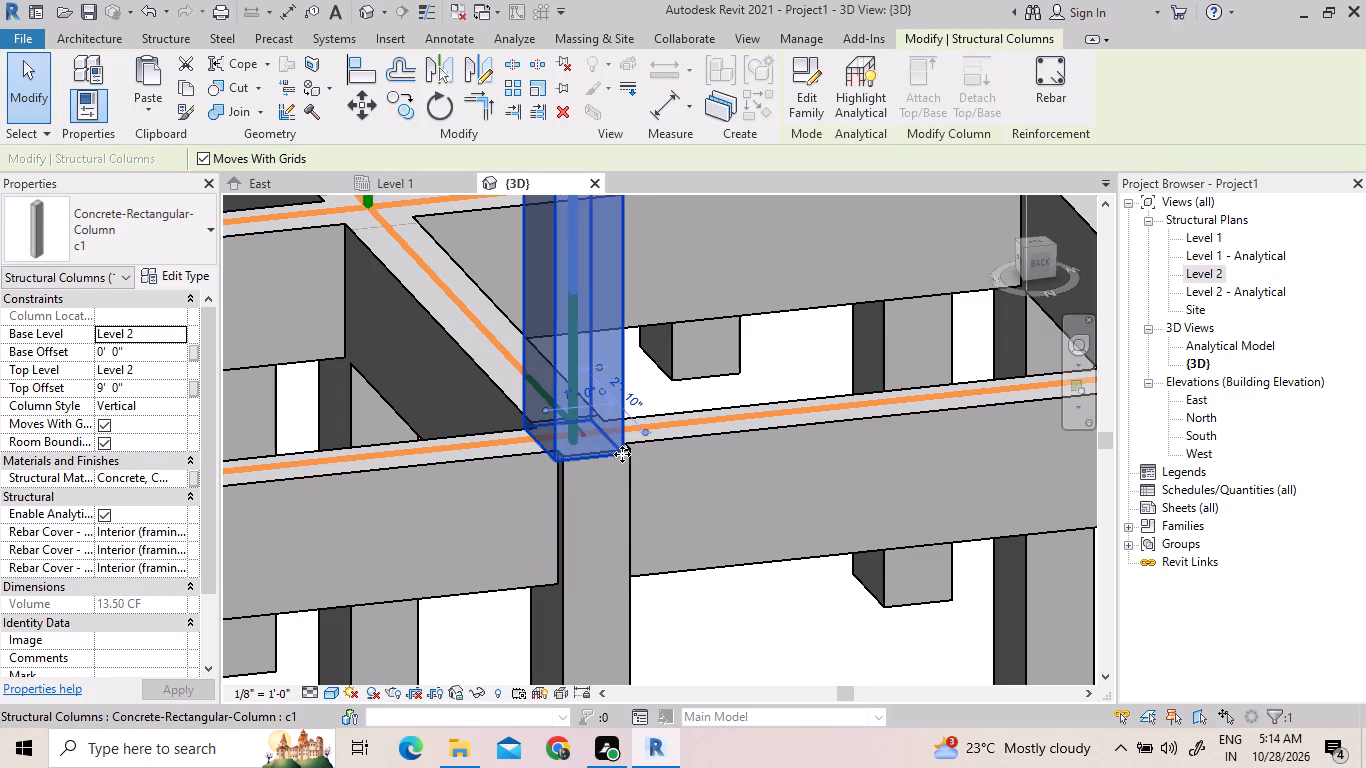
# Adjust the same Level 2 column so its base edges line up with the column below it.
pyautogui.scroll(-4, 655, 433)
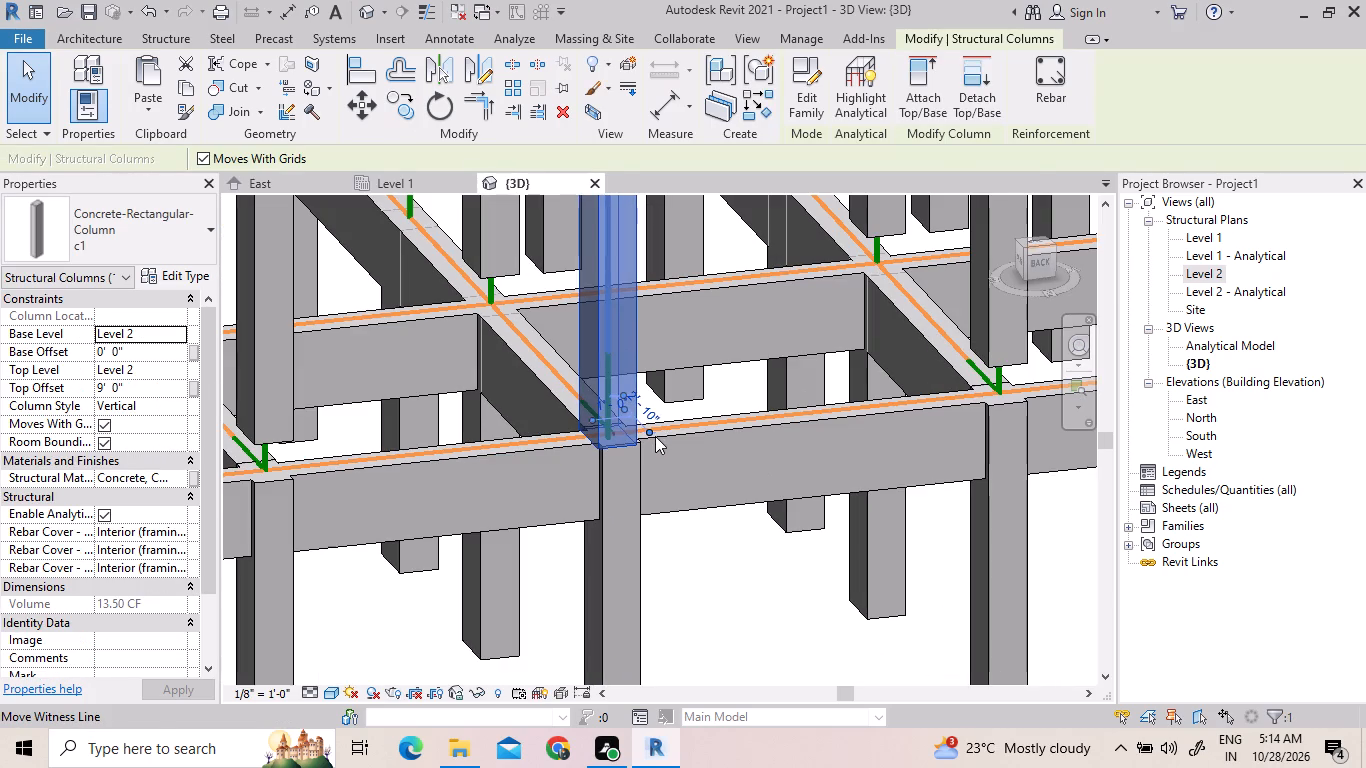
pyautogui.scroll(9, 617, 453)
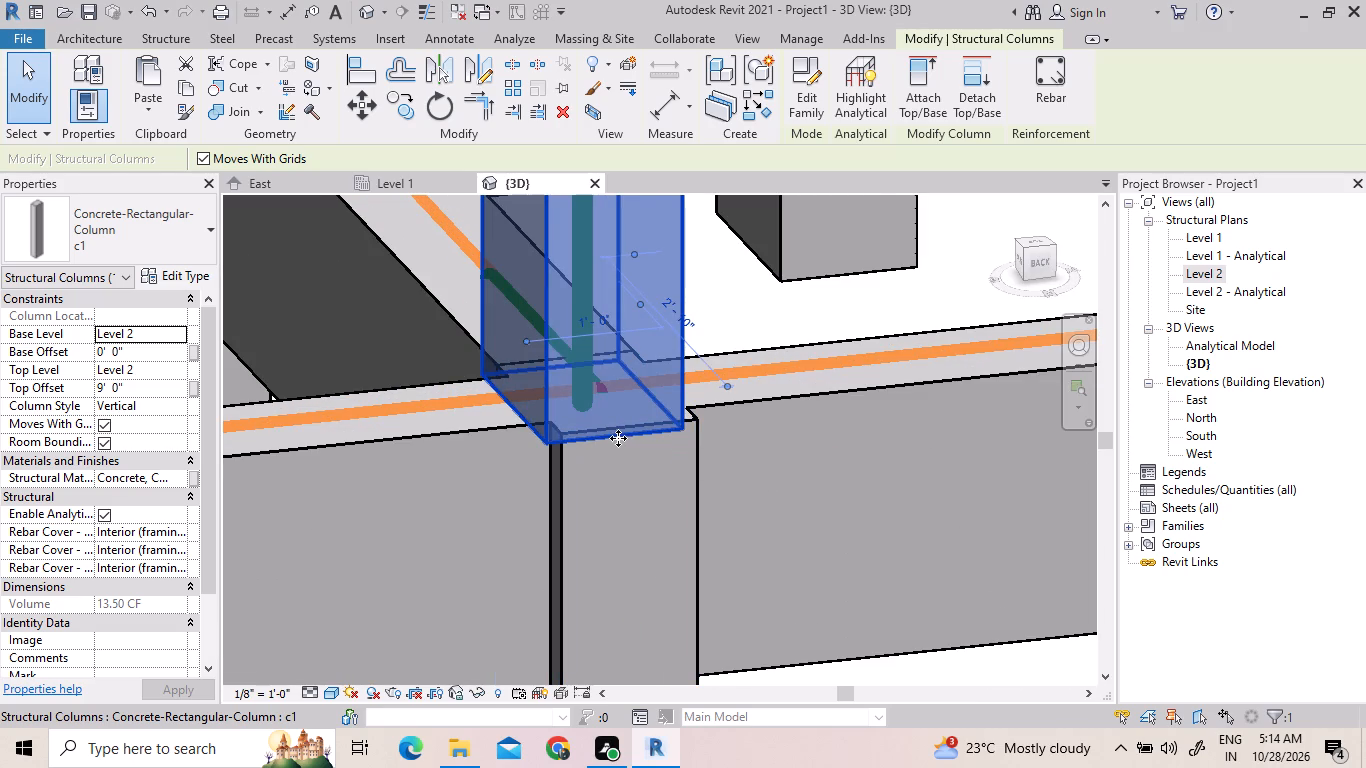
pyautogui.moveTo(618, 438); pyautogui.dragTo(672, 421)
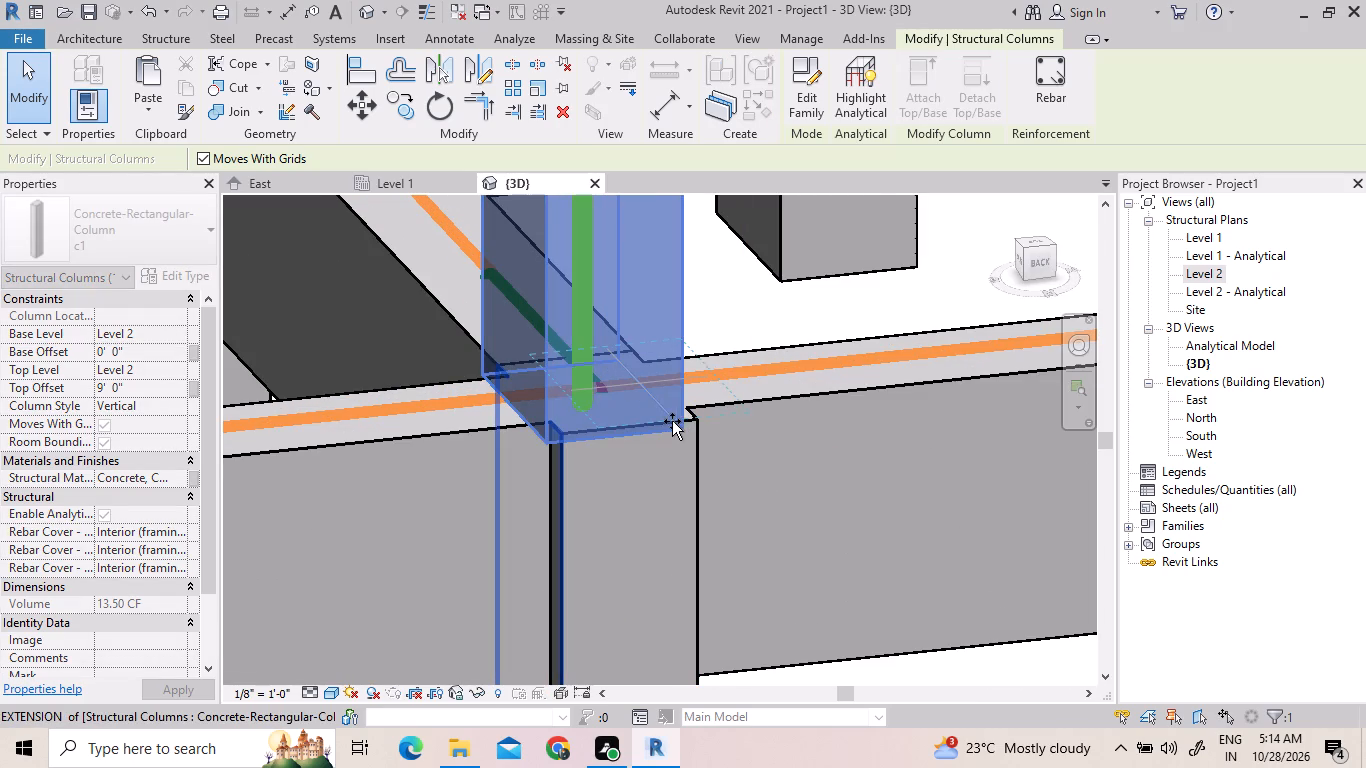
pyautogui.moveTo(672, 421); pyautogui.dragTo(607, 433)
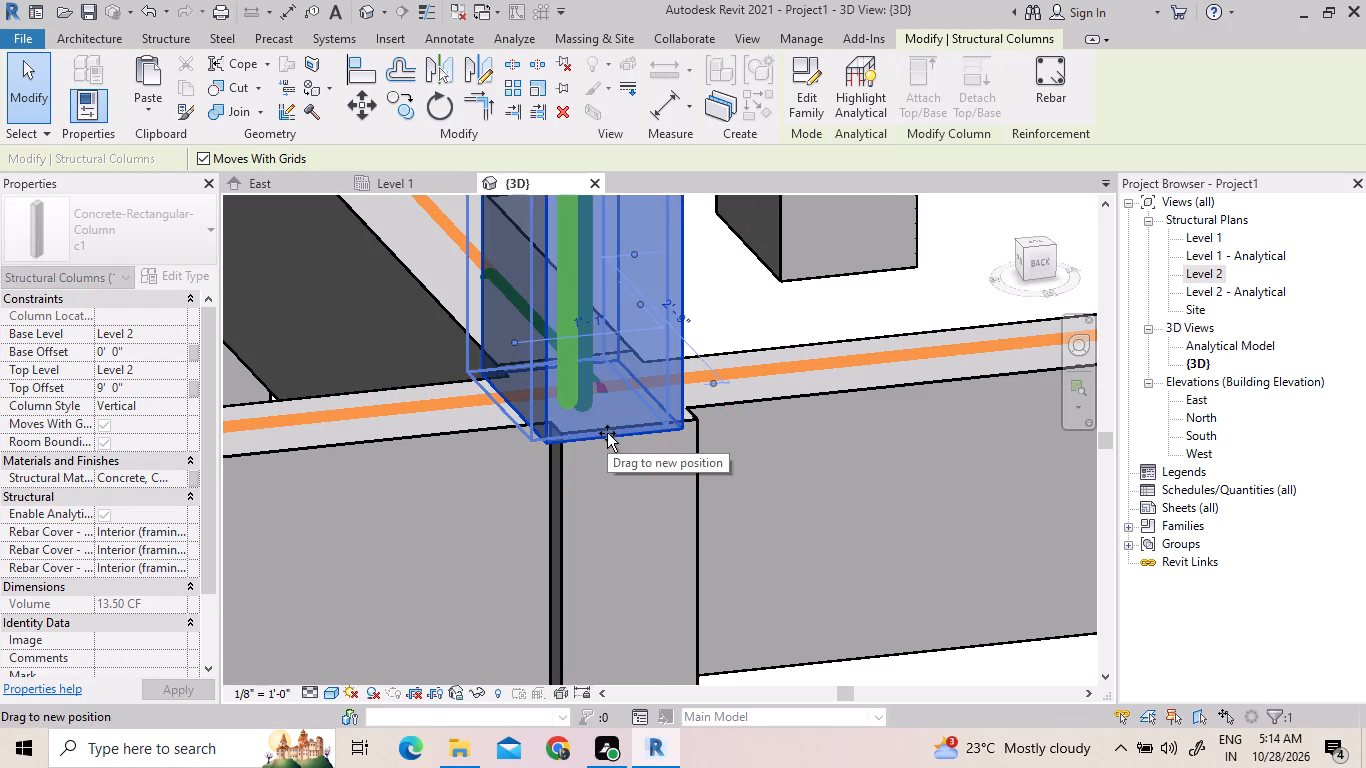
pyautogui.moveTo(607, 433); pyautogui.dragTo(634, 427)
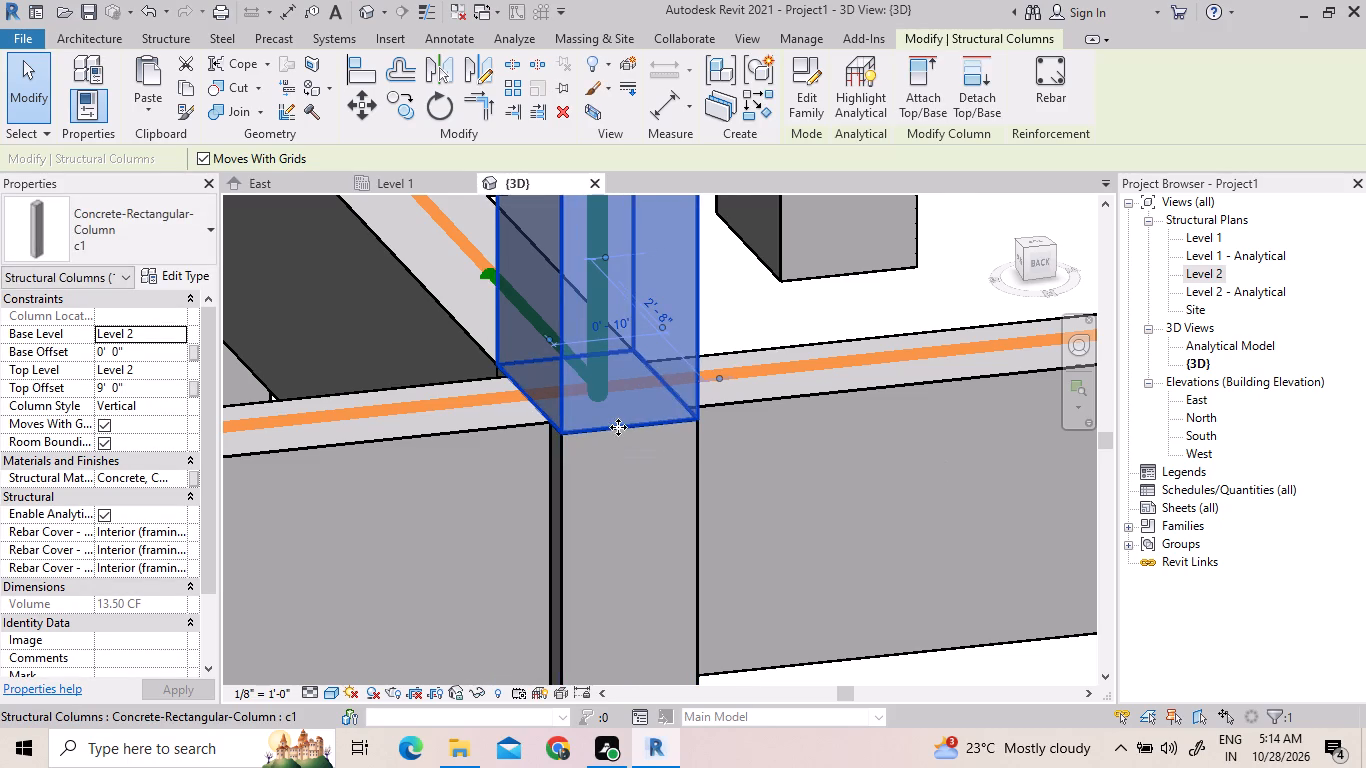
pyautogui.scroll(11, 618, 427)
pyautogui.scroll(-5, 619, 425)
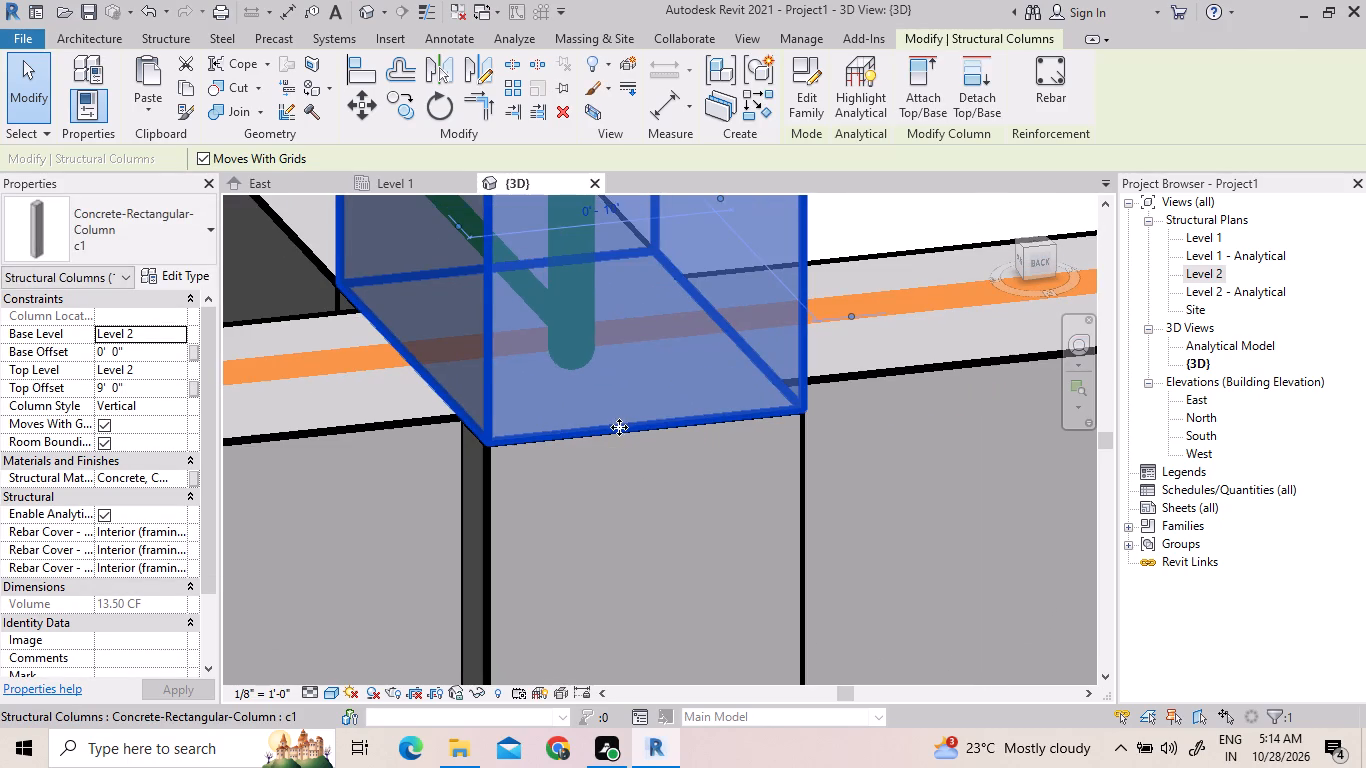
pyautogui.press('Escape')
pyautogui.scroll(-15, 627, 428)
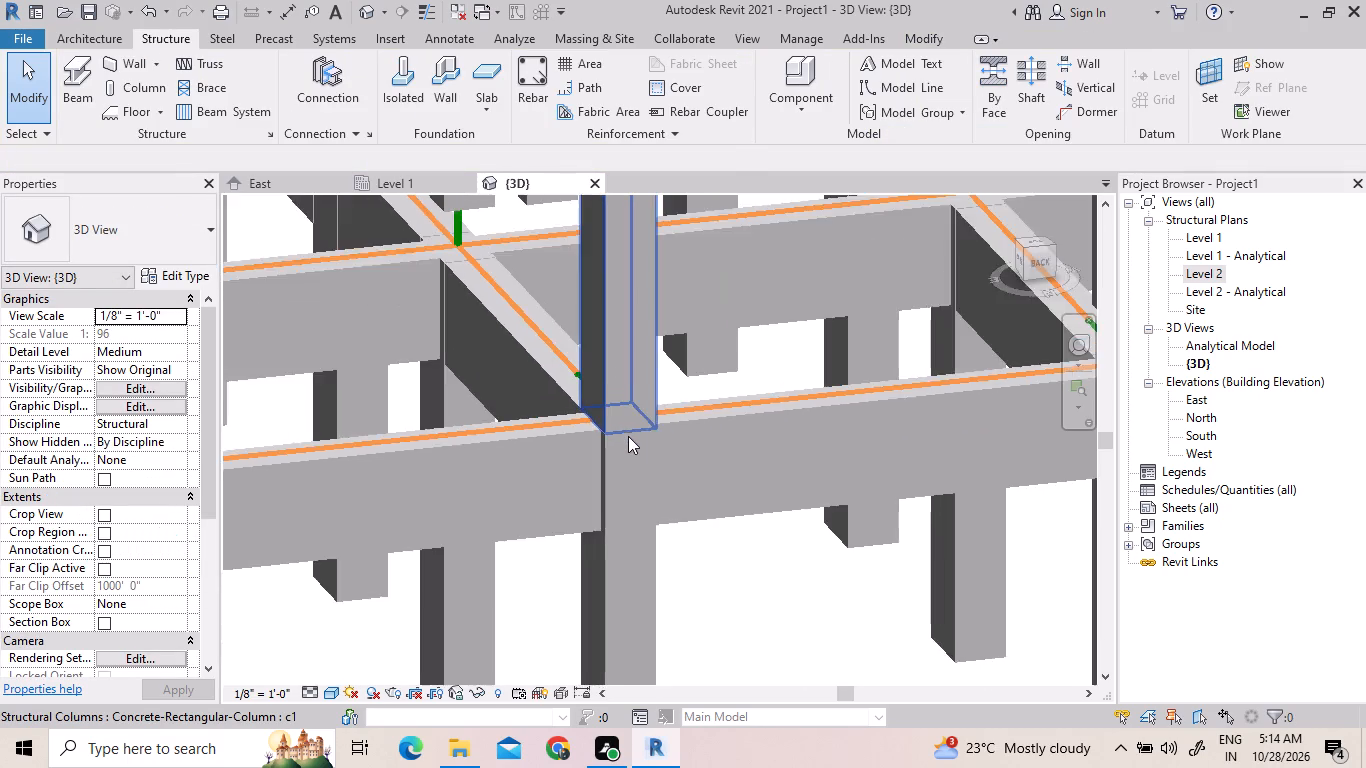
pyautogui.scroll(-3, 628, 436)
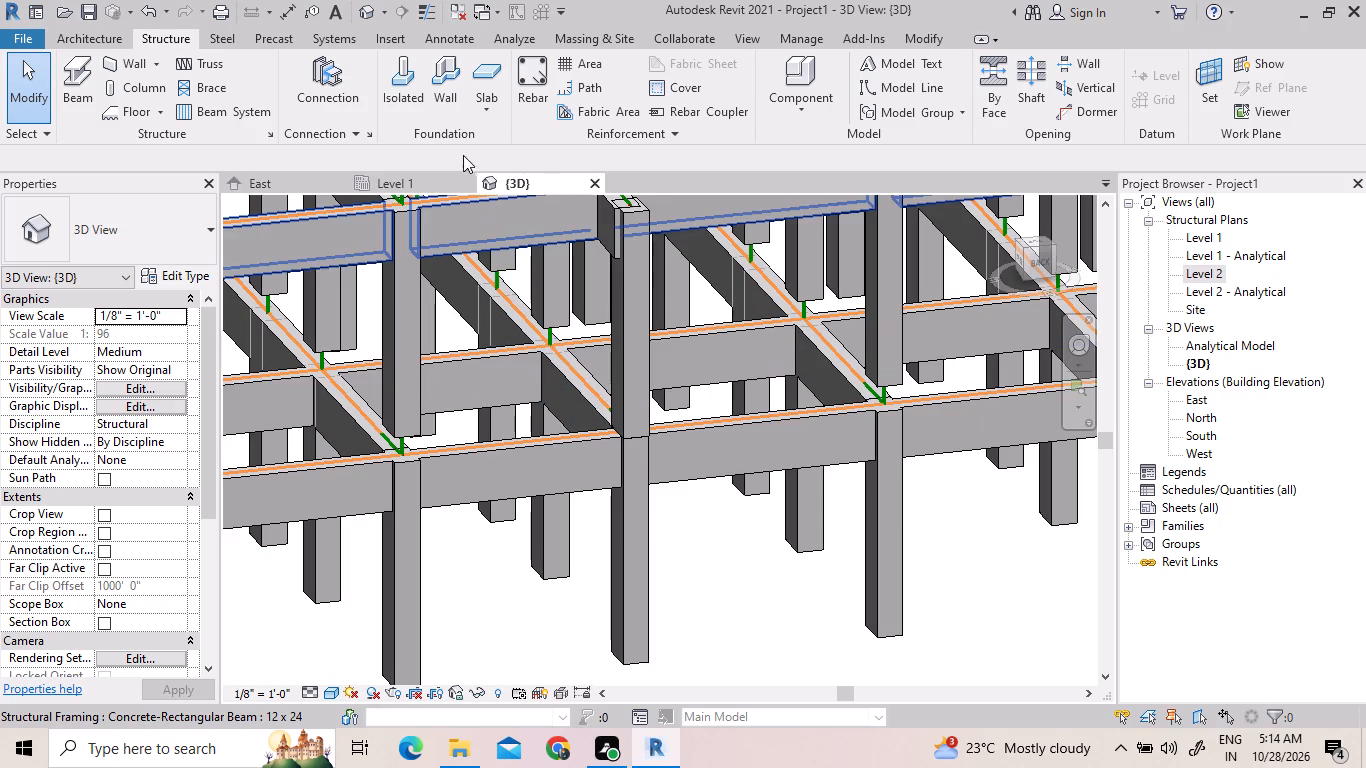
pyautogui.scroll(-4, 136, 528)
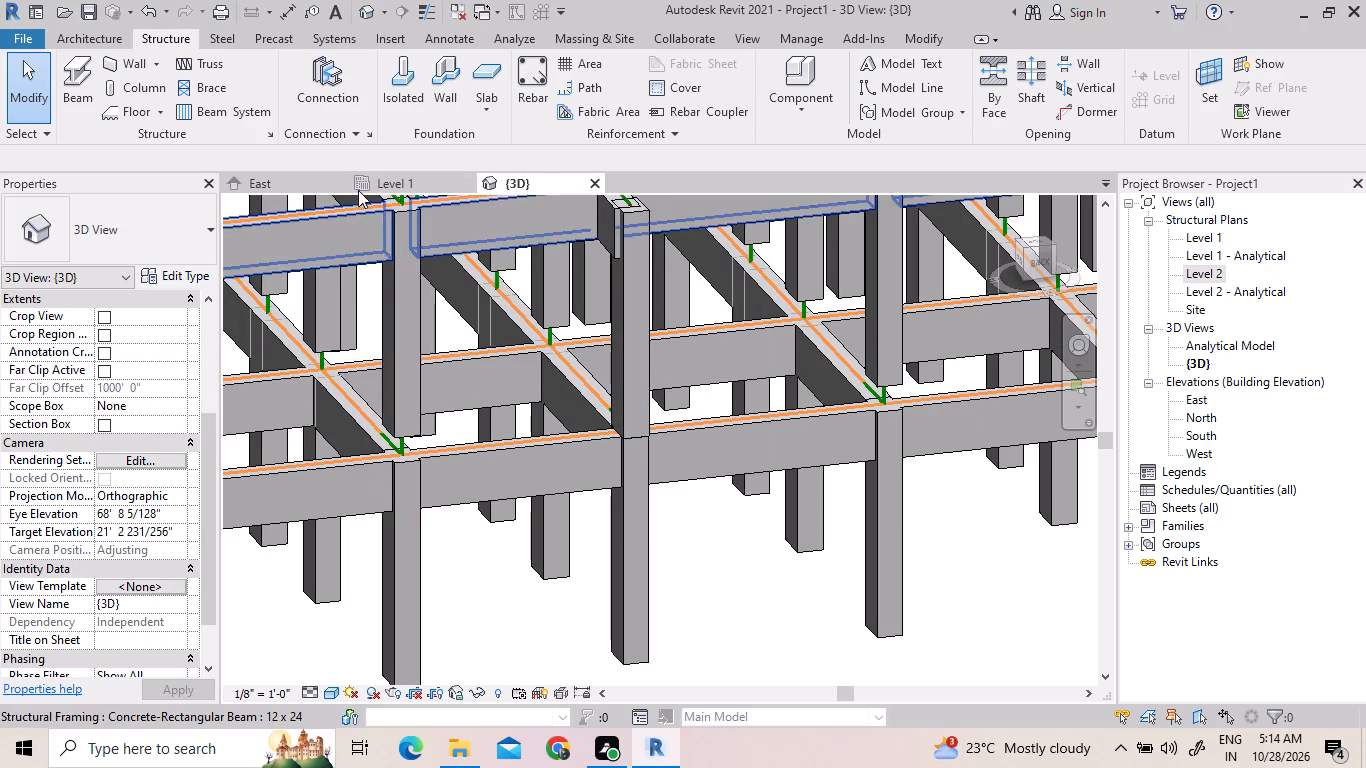
# In the Level 1 plan, delete the displaced column just beyond the northern edge near the fourth column line from the west.
pyautogui.click(396, 170)
pyautogui.click(399, 180)
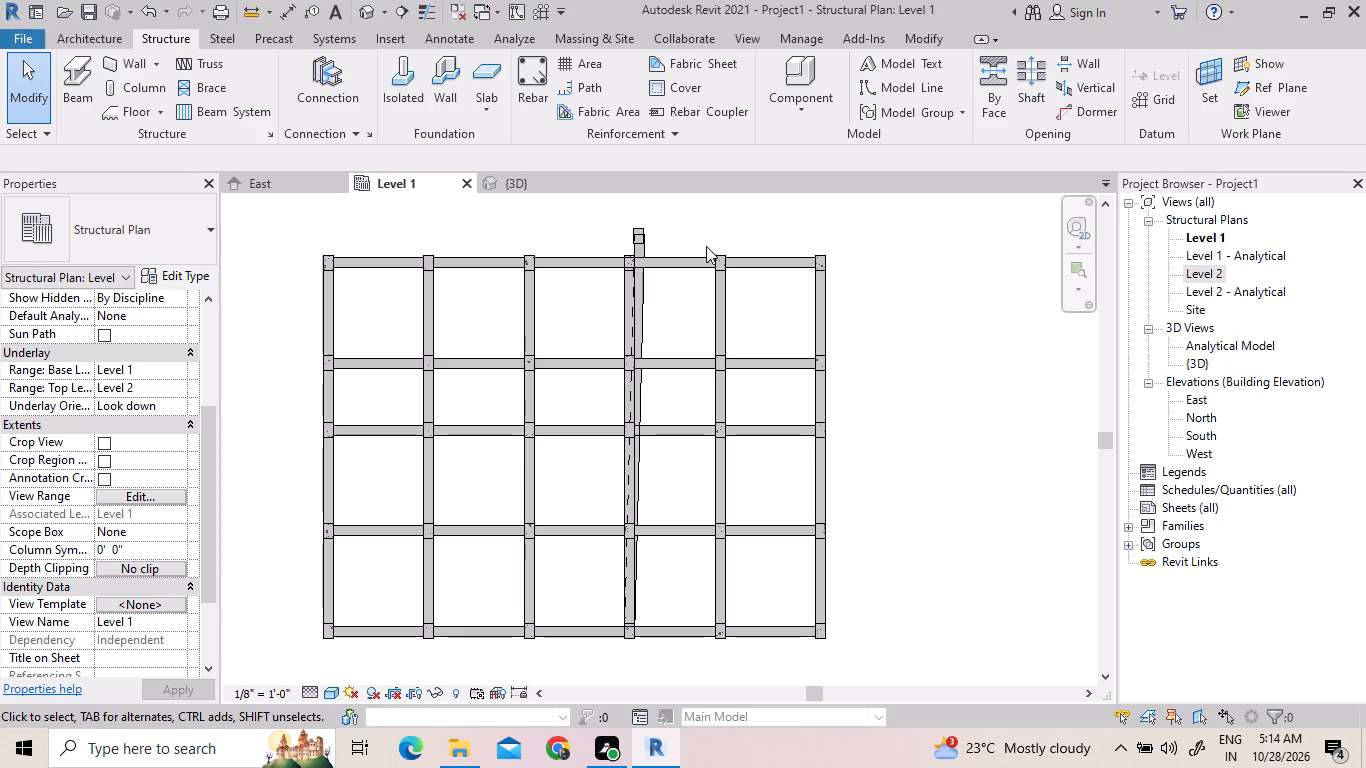
pyautogui.scroll(4, 626, 235)
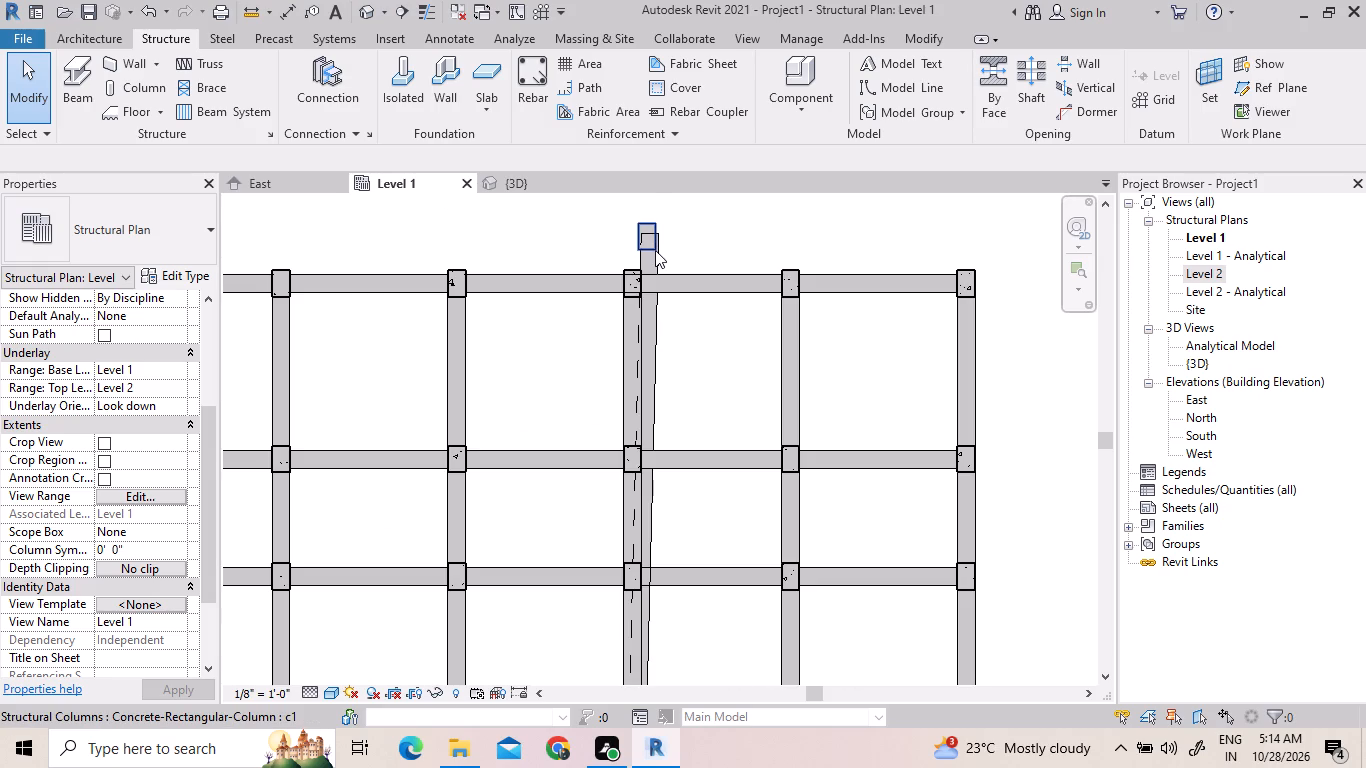
pyautogui.click(655, 252)
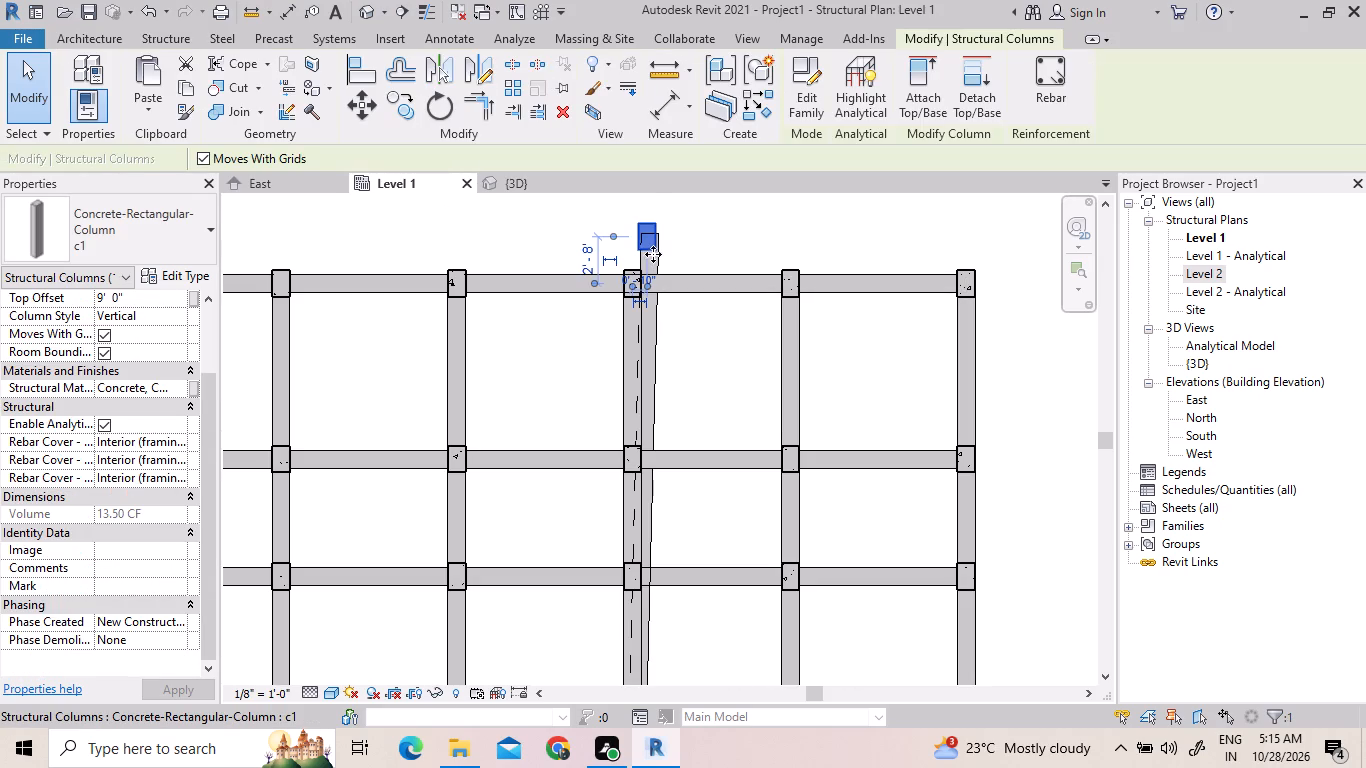
pyautogui.press('Delete')
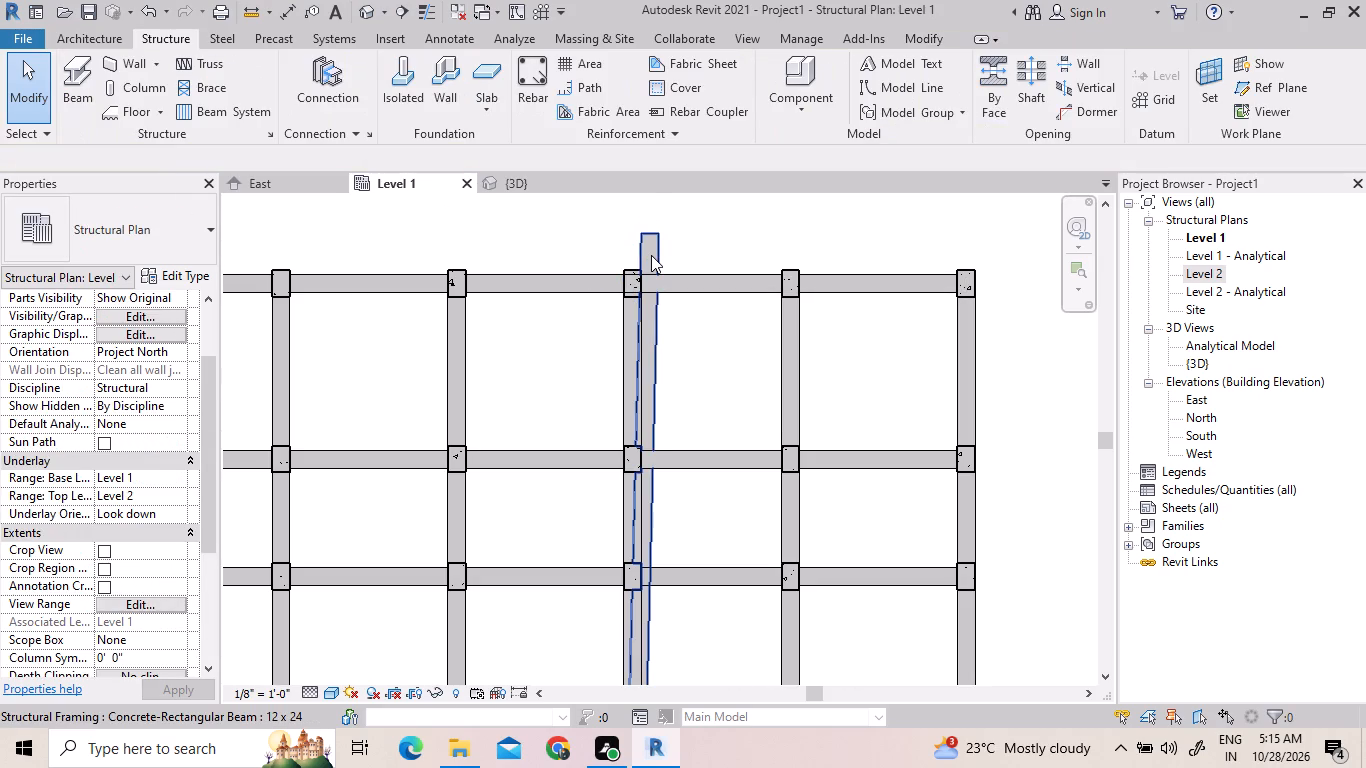
# Delete the skewed 12 x 24 beam running north-south along the fourth column line from the west.
pyautogui.click(651, 255)
pyautogui.press('Delete')
pyautogui.press('Delete')
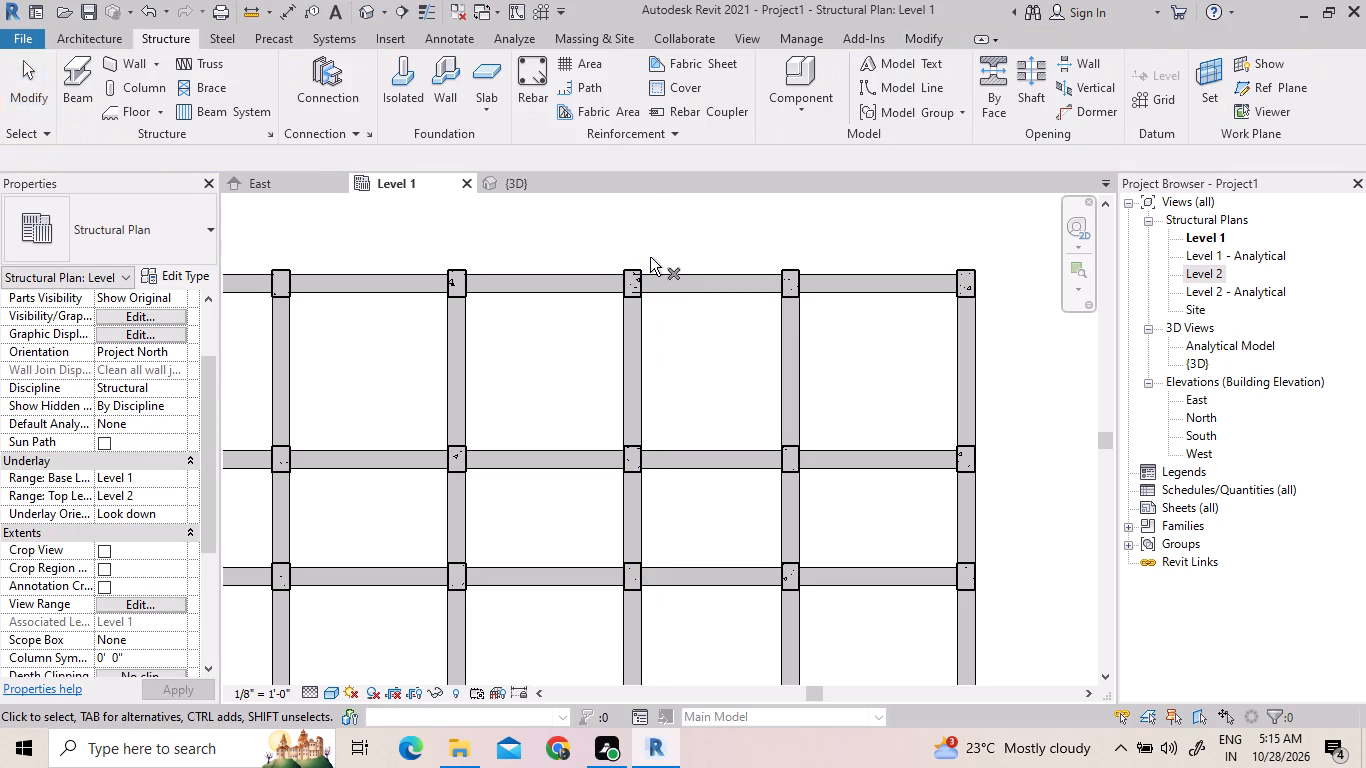
pyautogui.press('Delete')
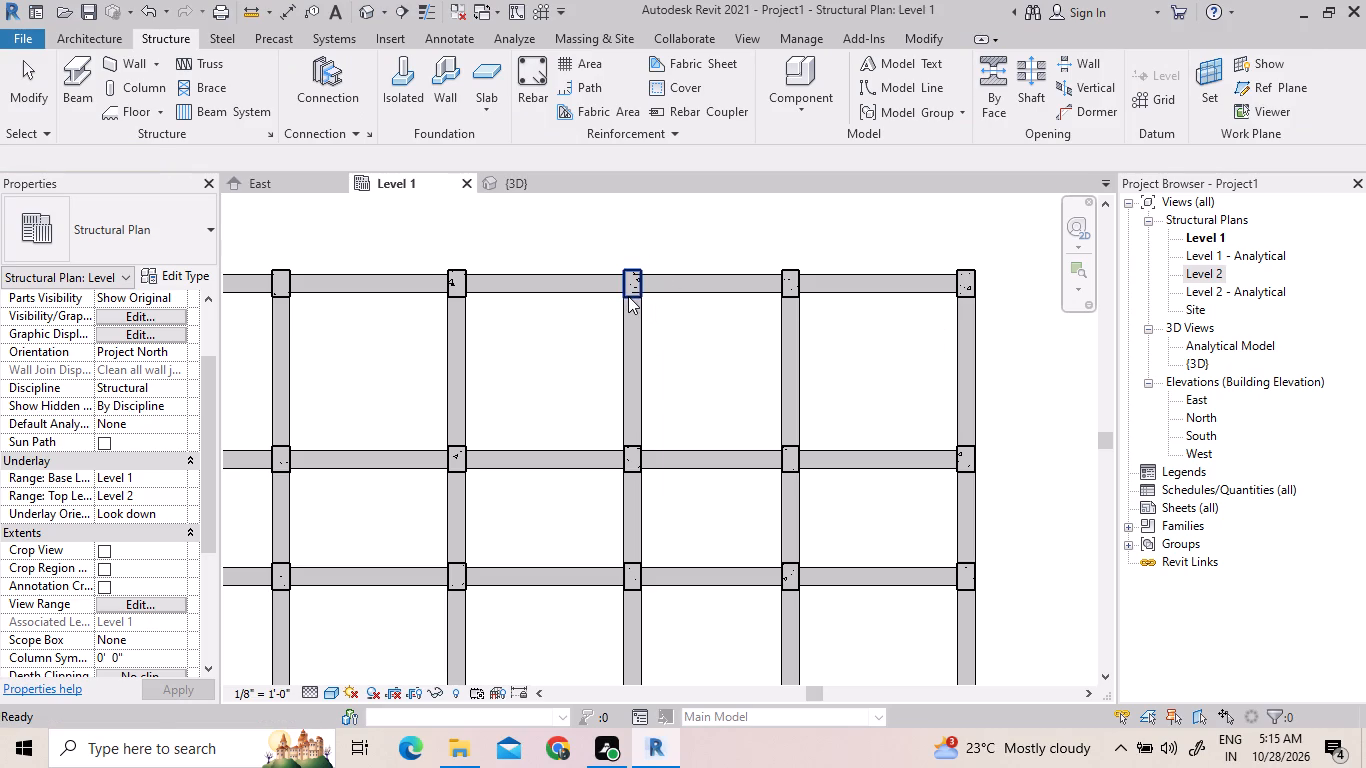
# Delete the overlapping columns where the fourth column line from the west meets the northern edge beam.
pyautogui.click(628, 294)
pyautogui.press('Delete')
pyautogui.click(628, 292)
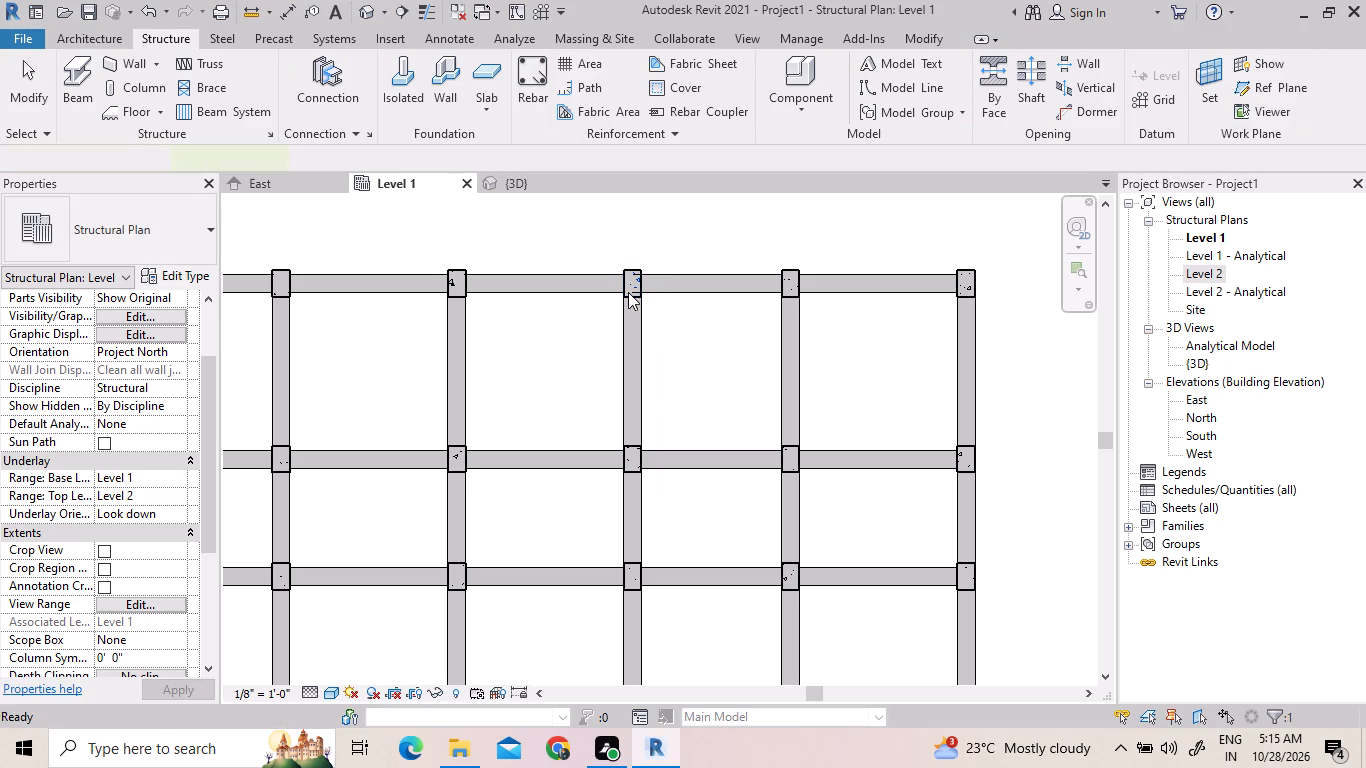
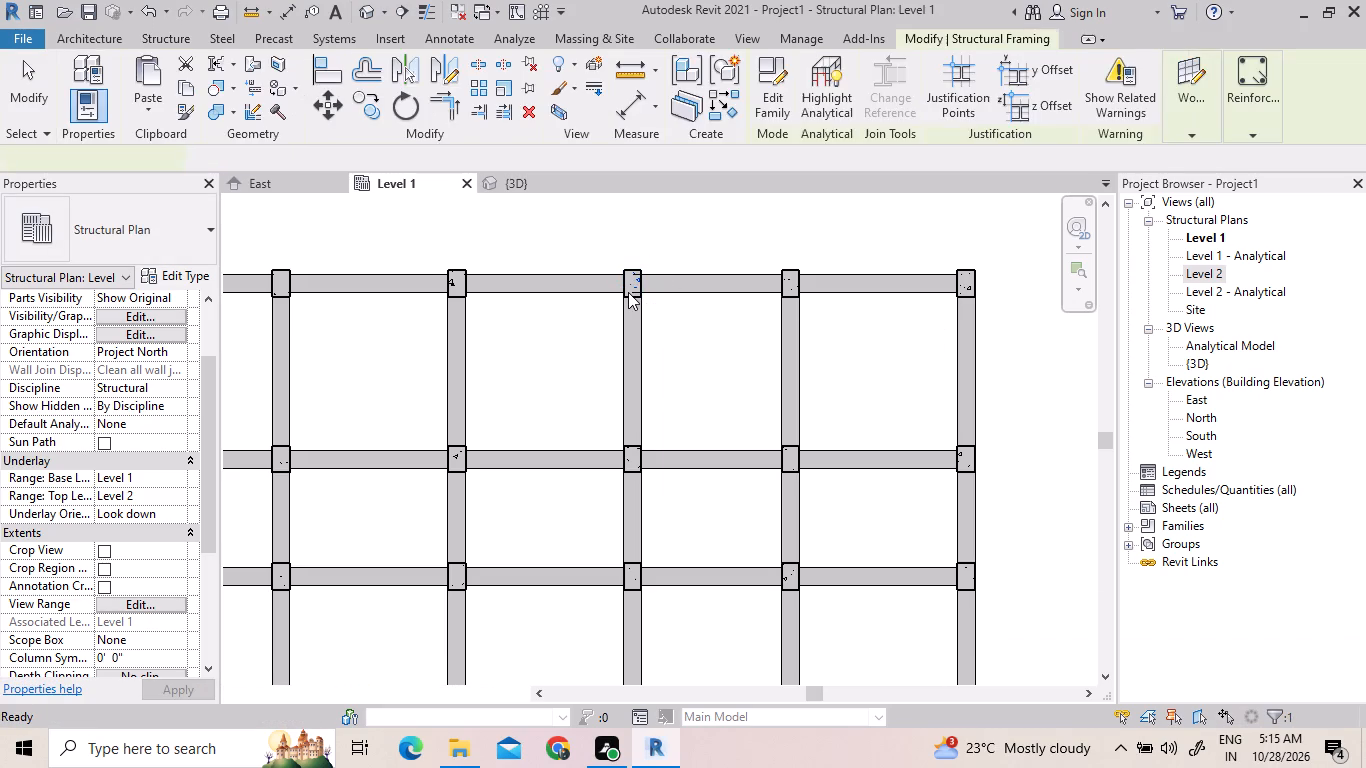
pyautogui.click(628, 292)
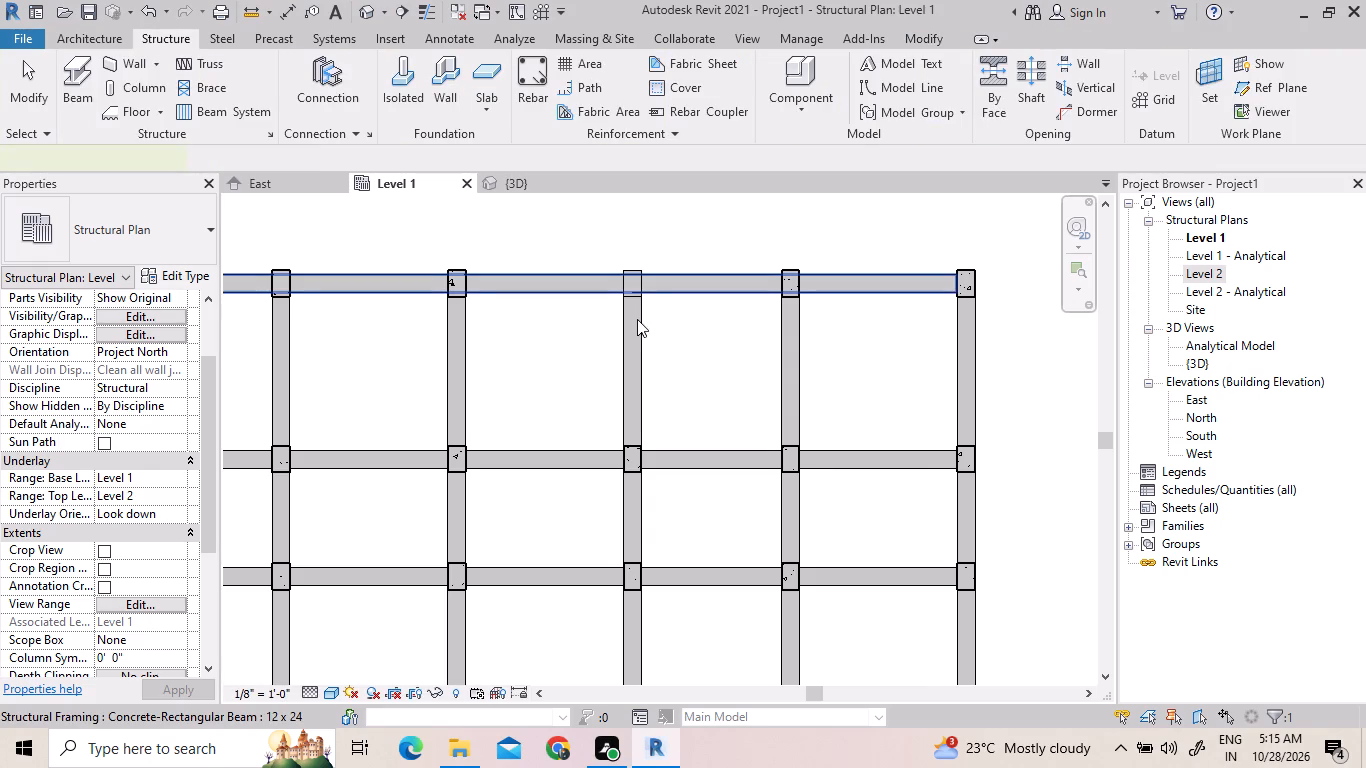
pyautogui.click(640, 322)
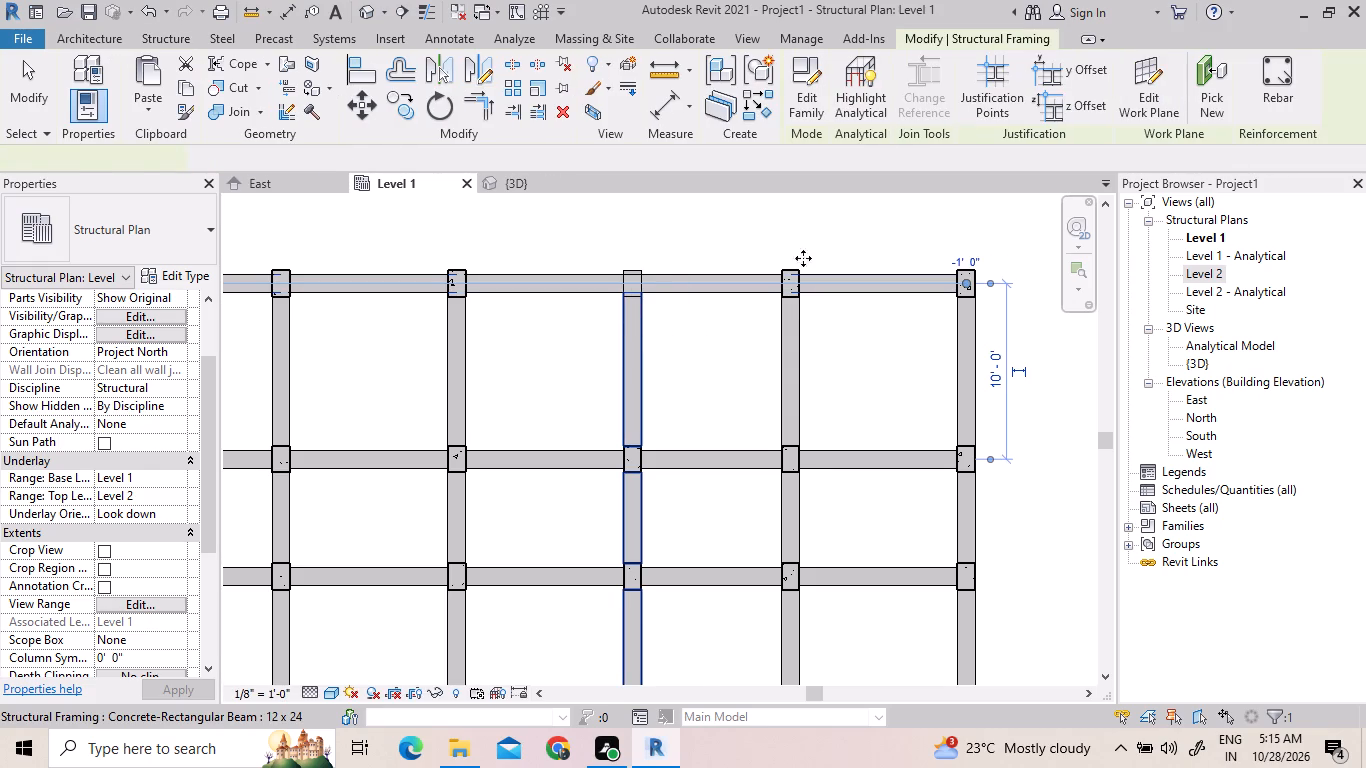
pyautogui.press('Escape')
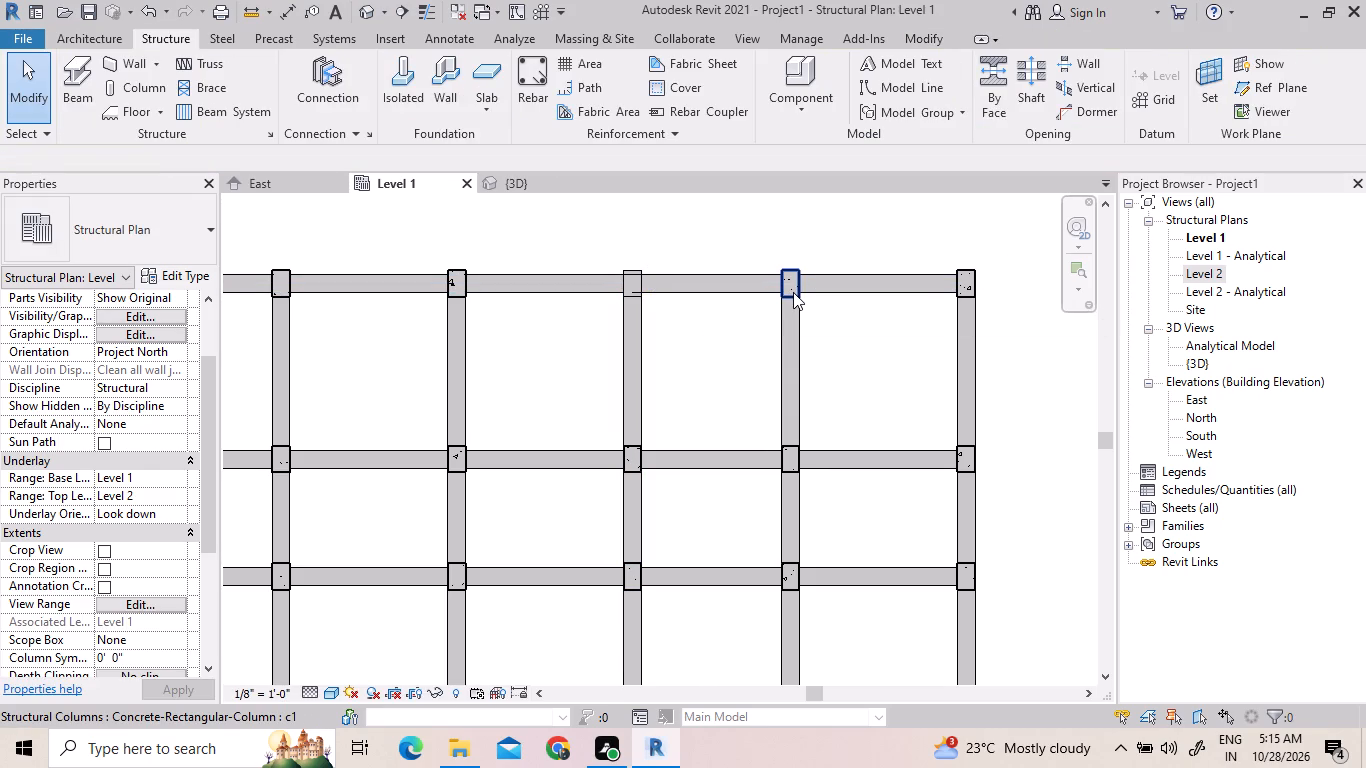
# In the 3D view, examine the whole frame from the north face, sides and underside for missing or misaligned columns and beams.
pyautogui.click(533, 186)
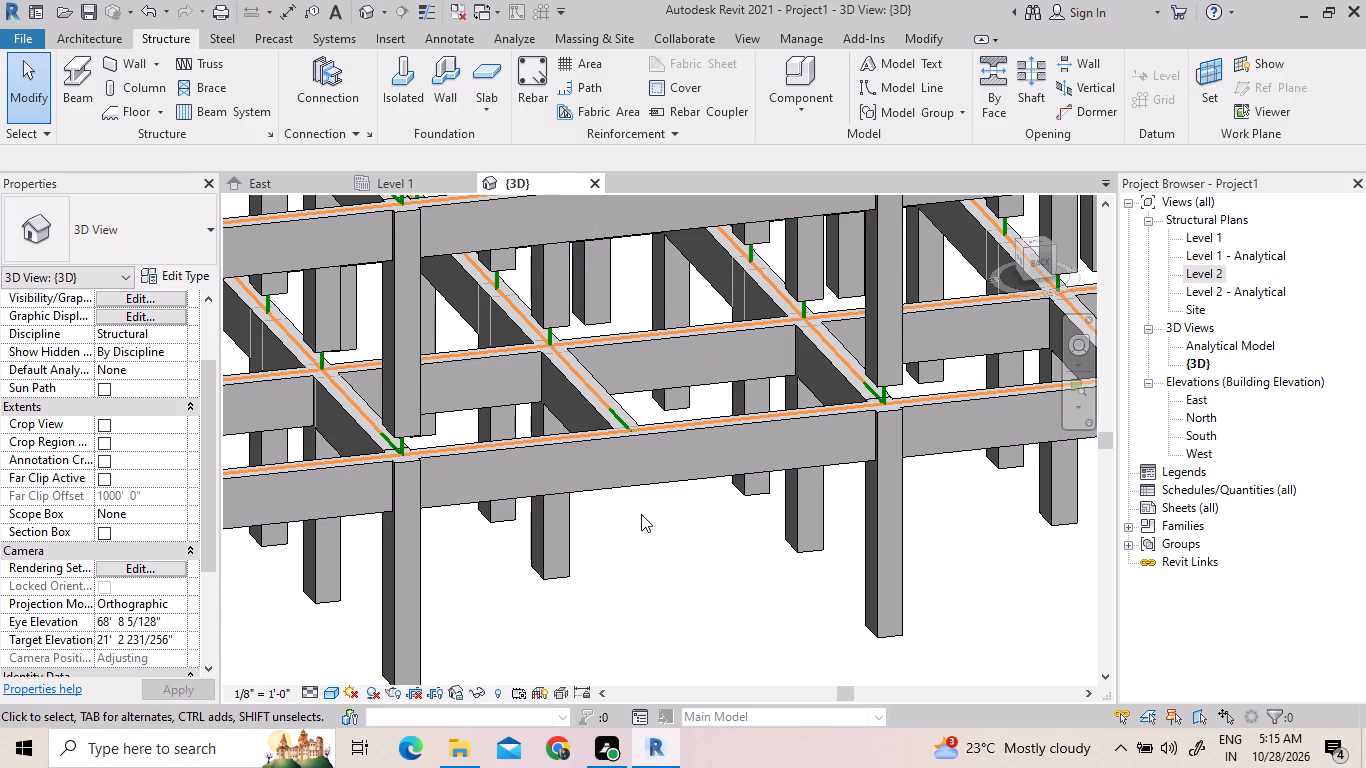
pyautogui.scroll(-3, 641, 514)
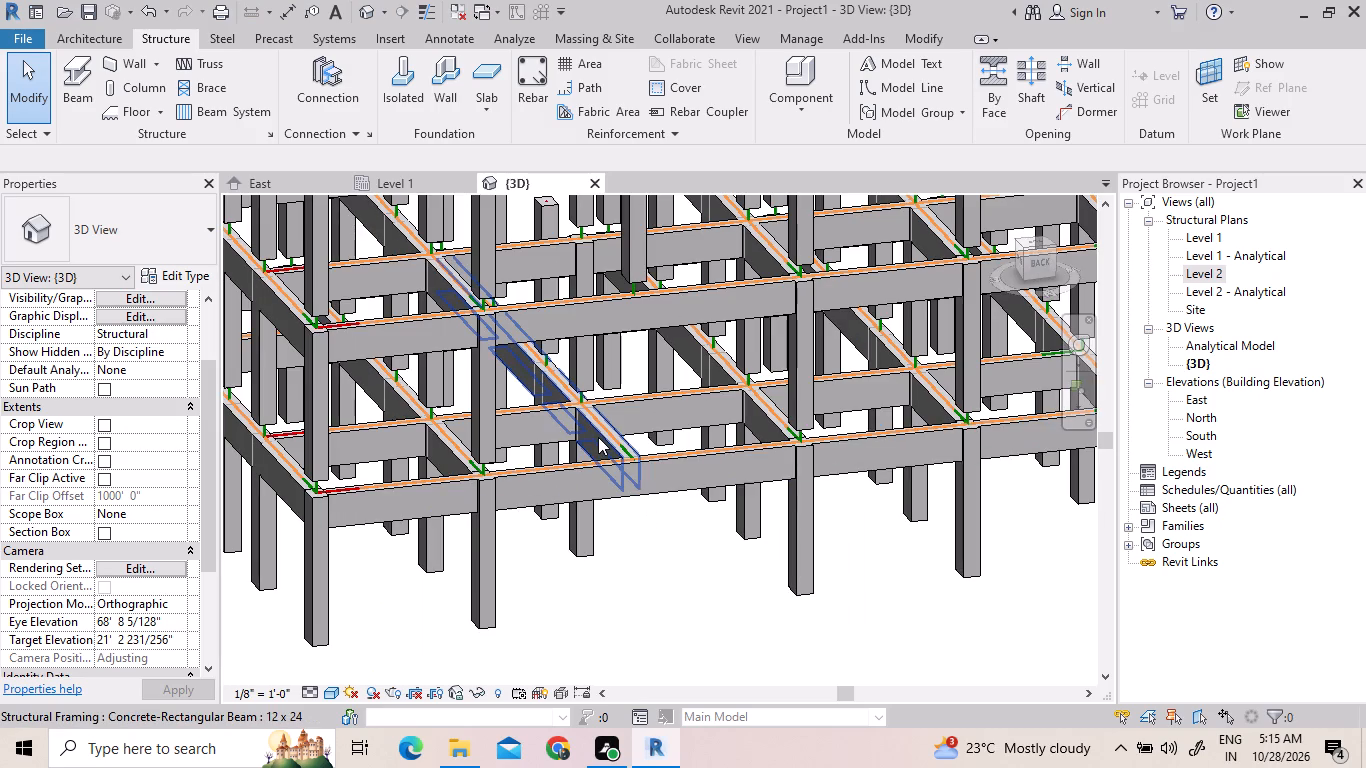
pyautogui.scroll(-3, 613, 420)
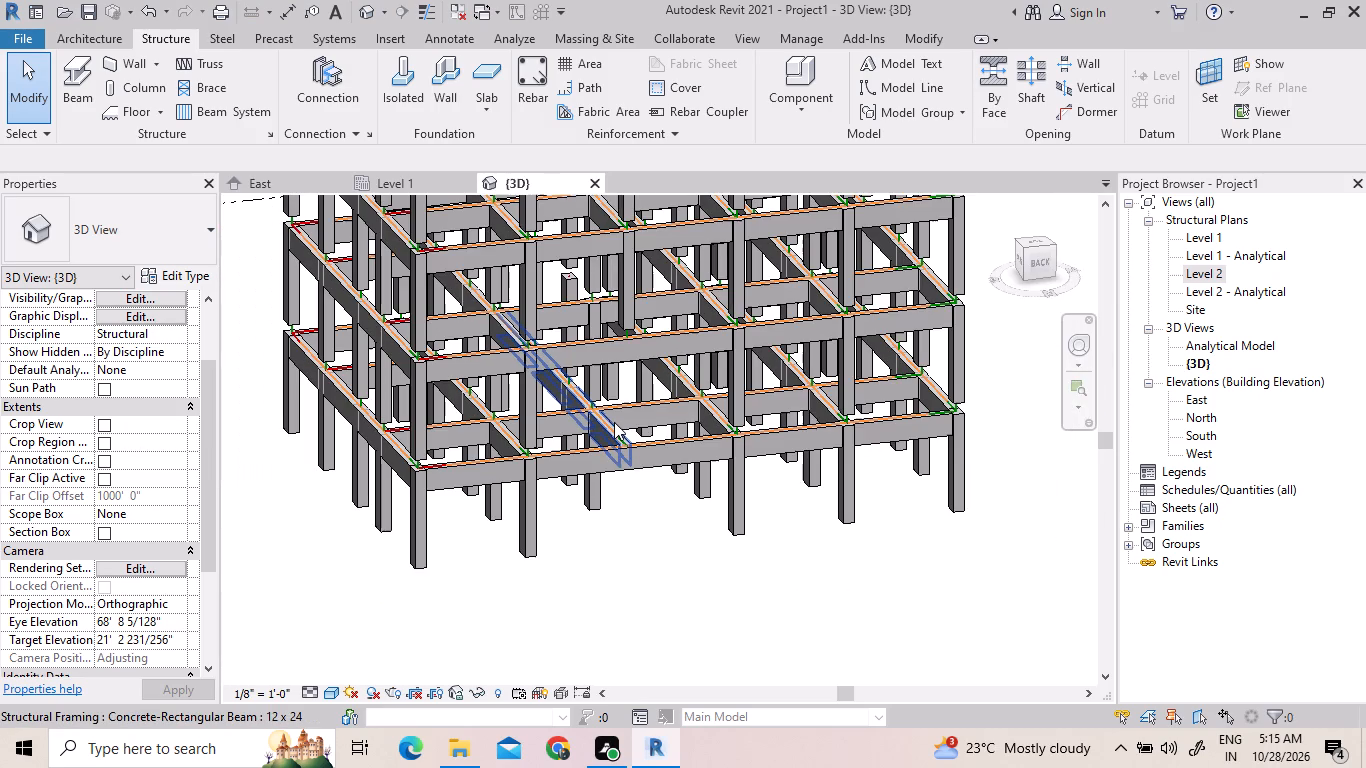
pyautogui.moveTo(668, 411); pyautogui.dragTo(540, 587, button='middle')
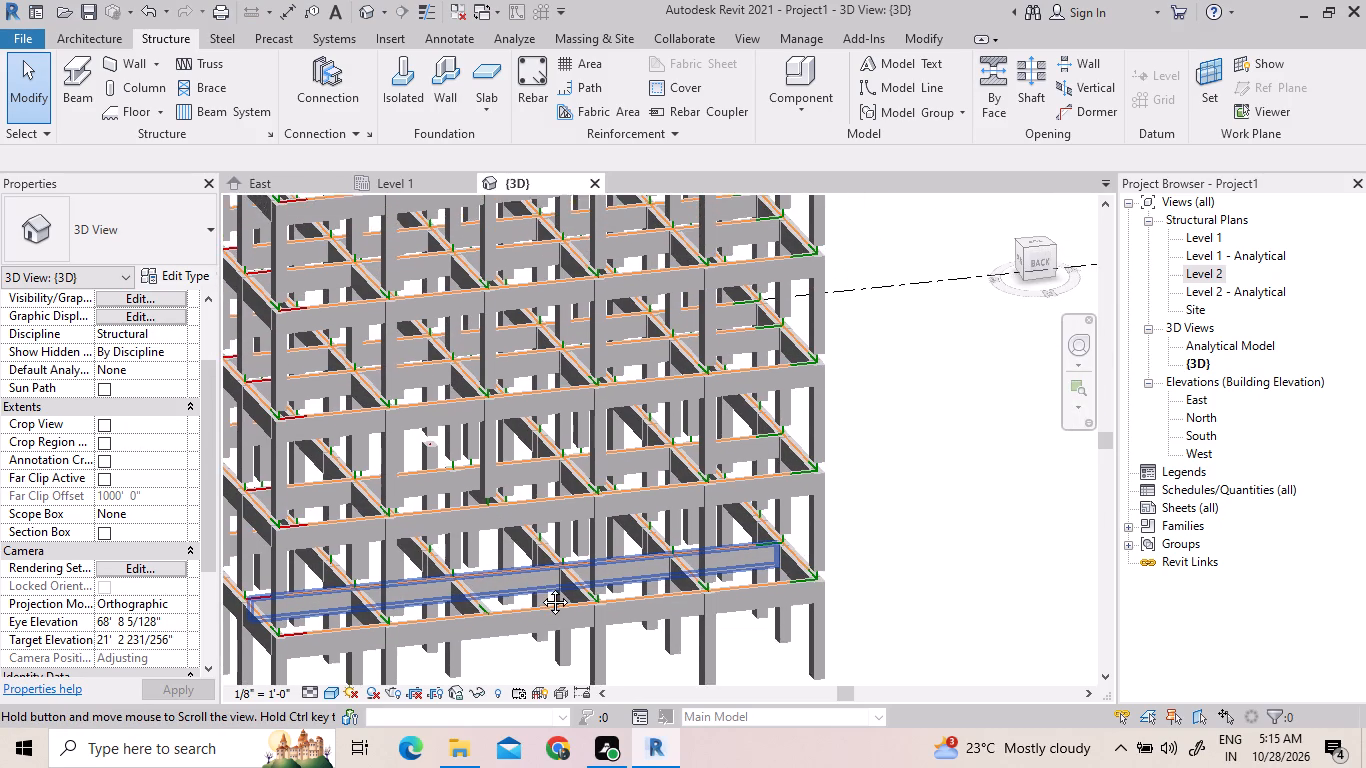
pyautogui.moveTo(540, 587); pyautogui.dragTo(631, 506, button='middle')
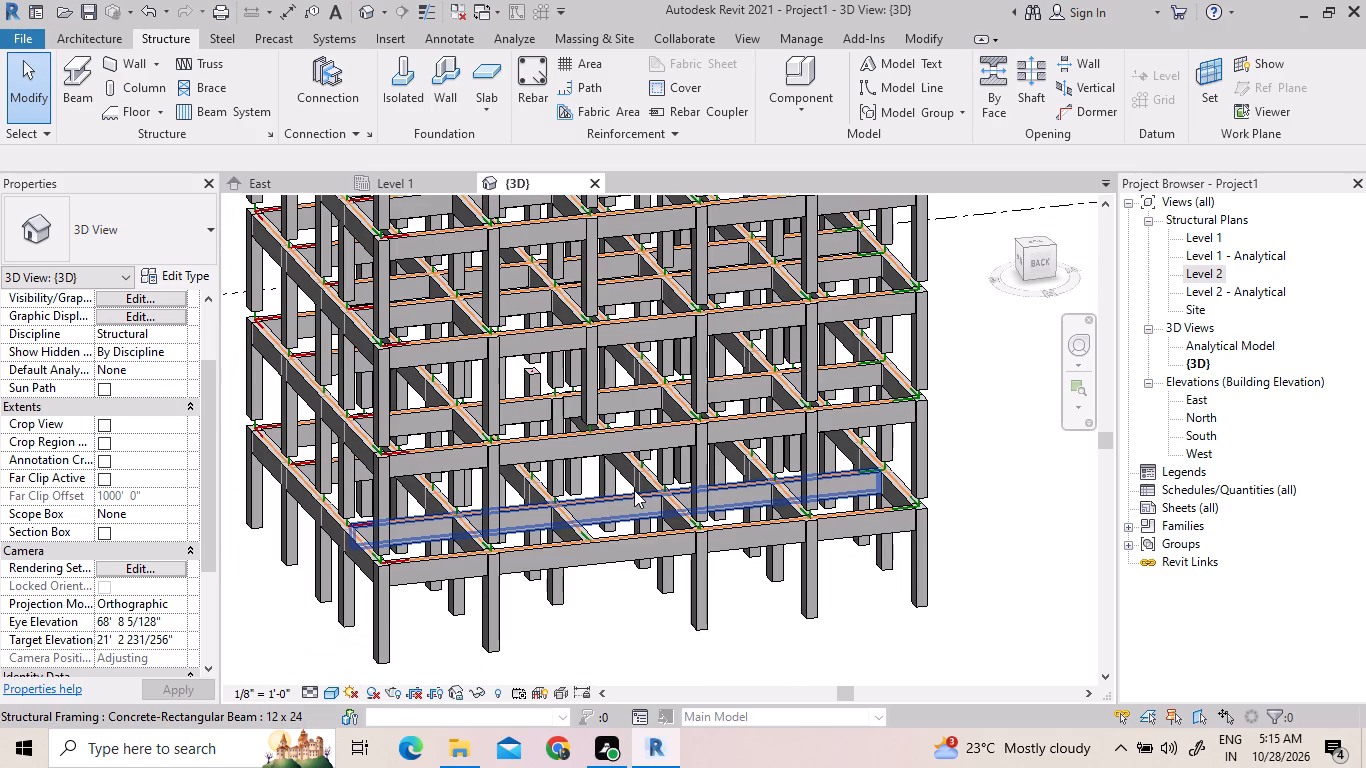
pyautogui.scroll(-6, 634, 490)
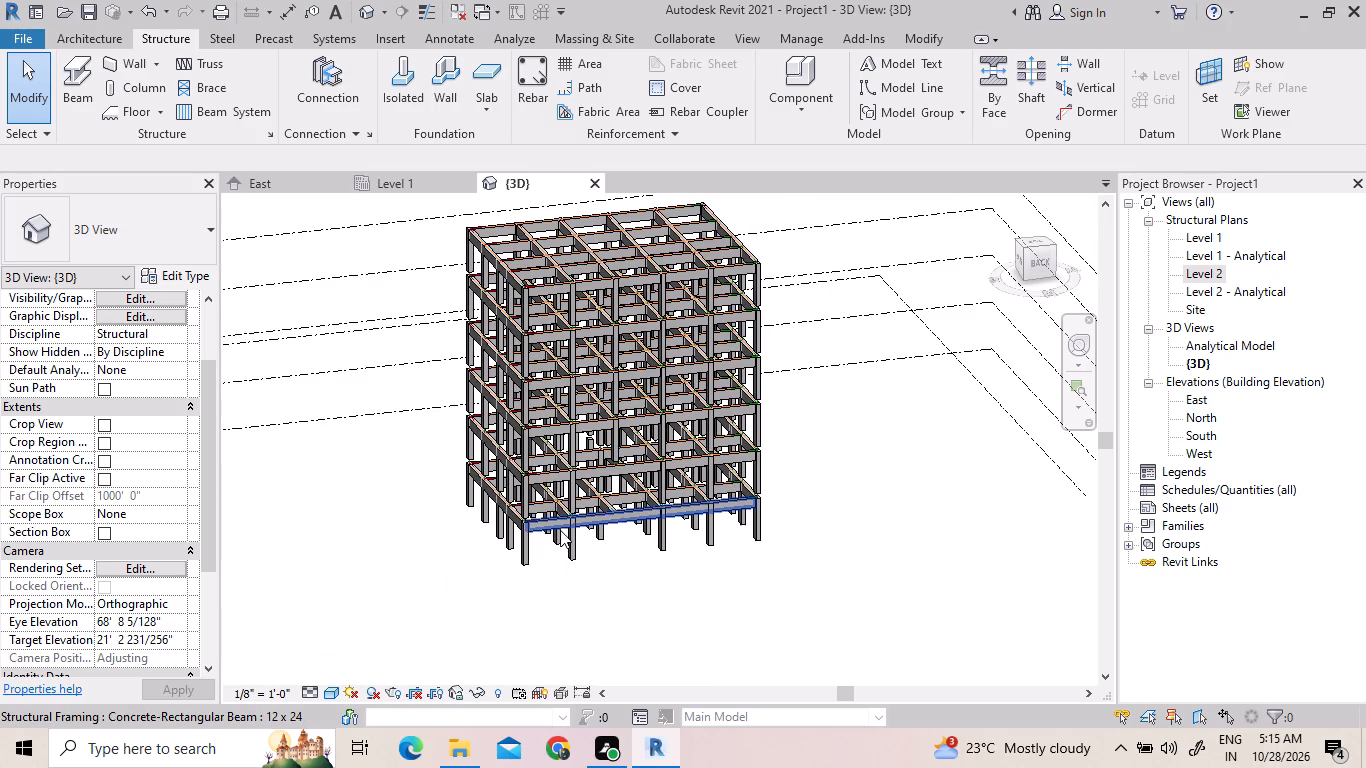
pyautogui.keyDown('shift'); pyautogui.moveTo(526, 556); pyautogui.dragTo(628, 507, button='middle'); pyautogui.keyUp('shift')
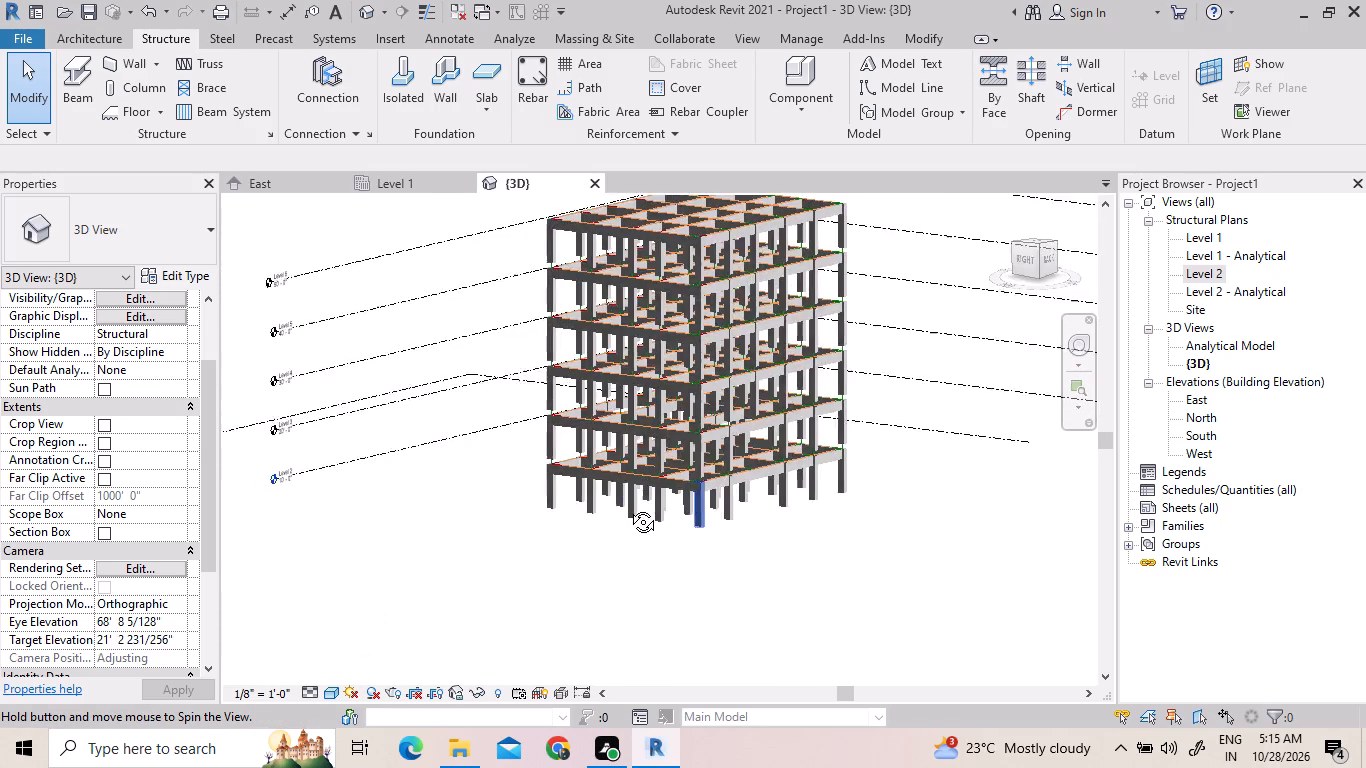
pyautogui.keyDown('shift'); pyautogui.moveTo(628, 507); pyautogui.dragTo(761, 137, button='middle'); pyautogui.keyUp('shift')
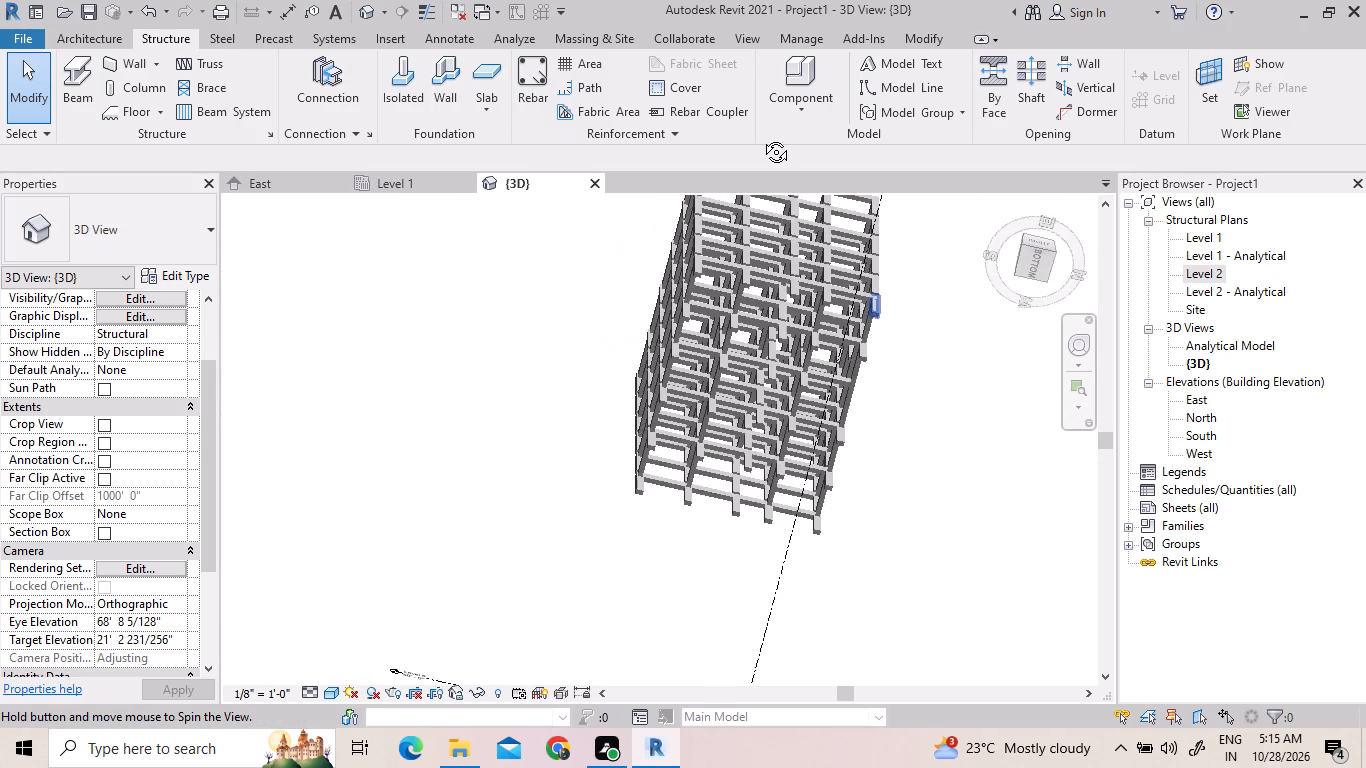
pyautogui.keyDown('shift'); pyautogui.moveTo(761, 137); pyautogui.dragTo(788, 175, button='middle'); pyautogui.keyUp('shift')
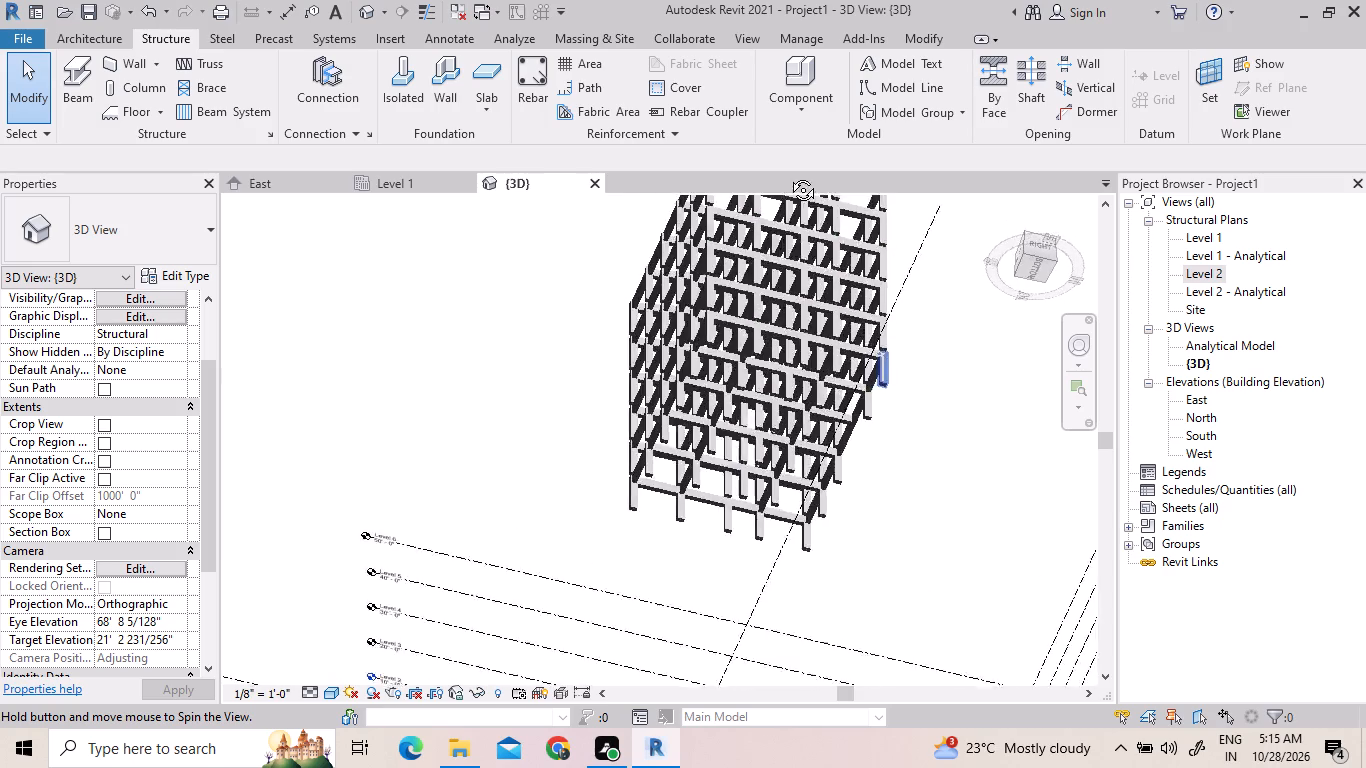
pyautogui.keyDown('shift'); pyautogui.moveTo(788, 175); pyautogui.dragTo(820, 274, button='middle'); pyautogui.keyUp('shift')
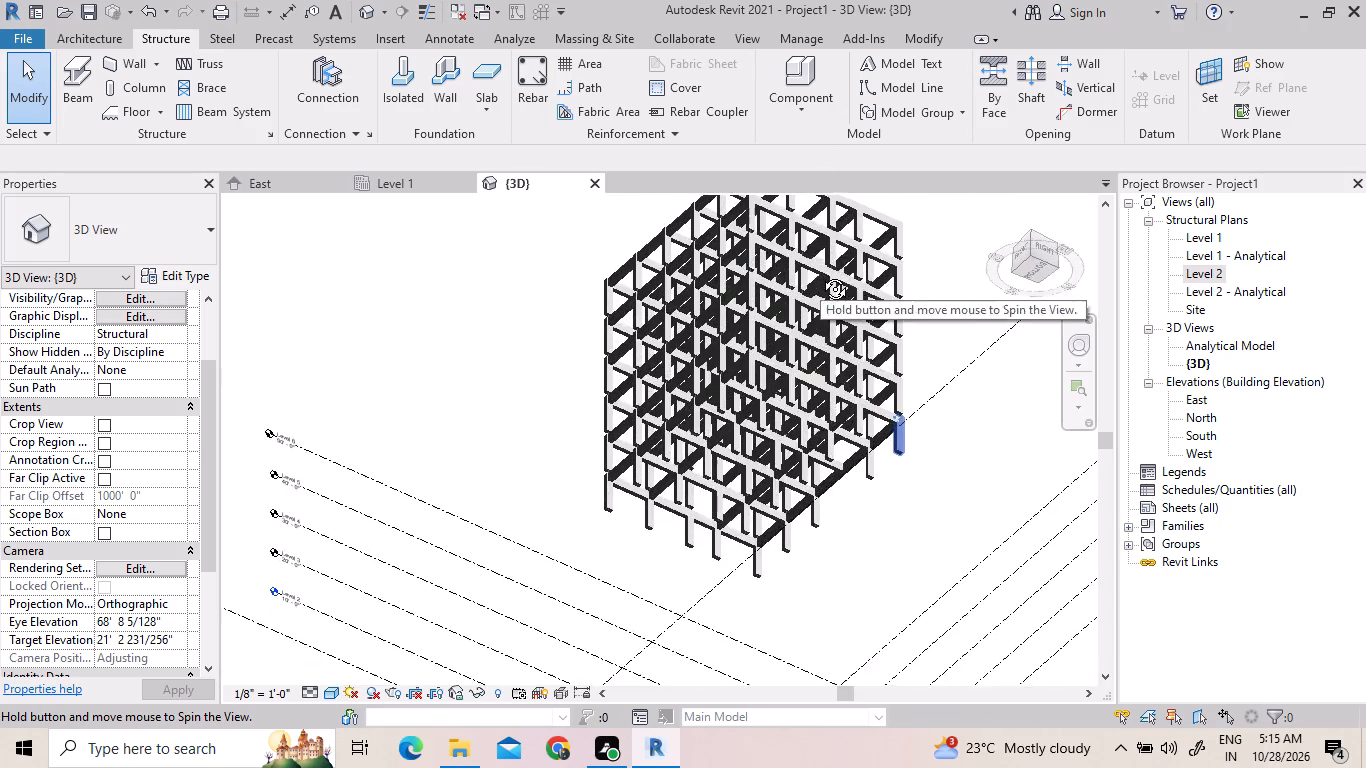
pyautogui.keyDown('shift'); pyautogui.moveTo(820, 274); pyautogui.dragTo(441, 428, button='middle'); pyautogui.keyUp('shift')
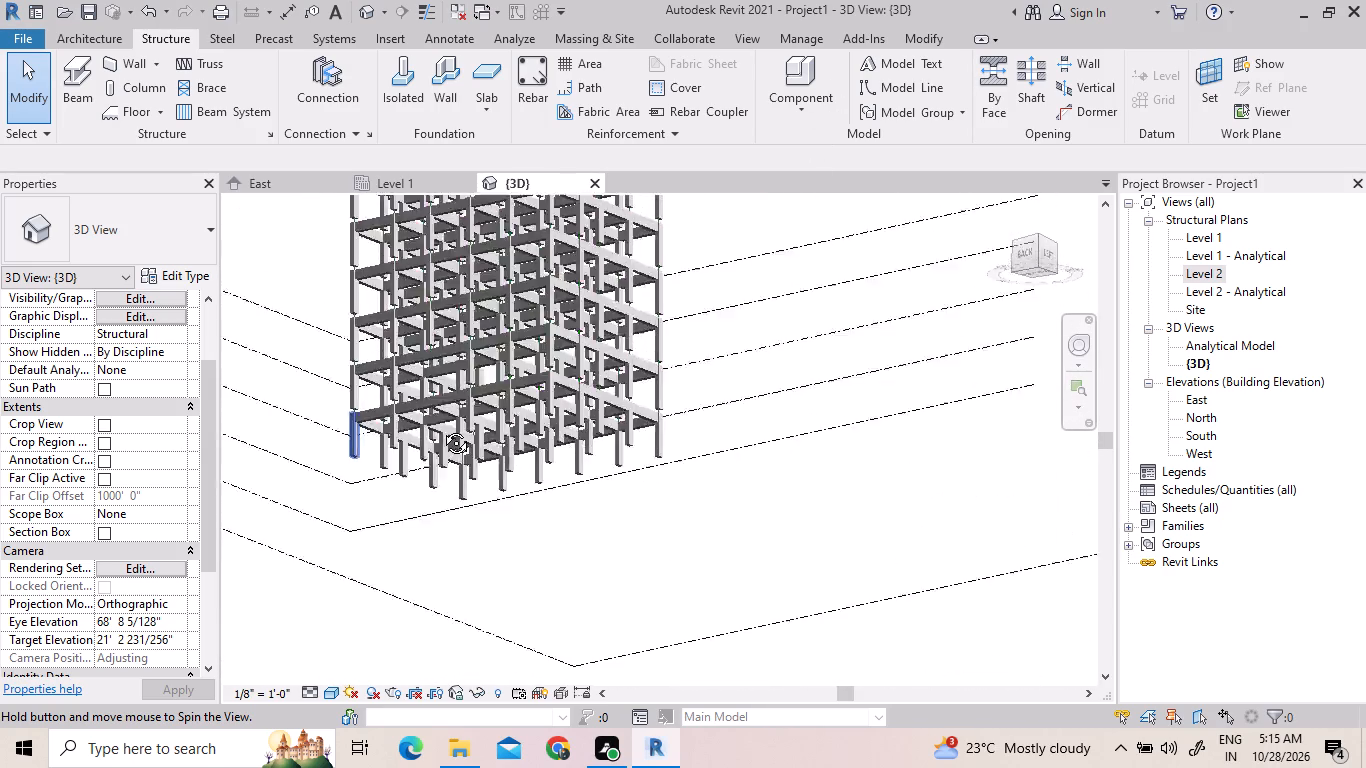
pyautogui.keyDown('shift'); pyautogui.moveTo(441, 428); pyautogui.dragTo(492, 472, button='middle'); pyautogui.keyUp('shift')
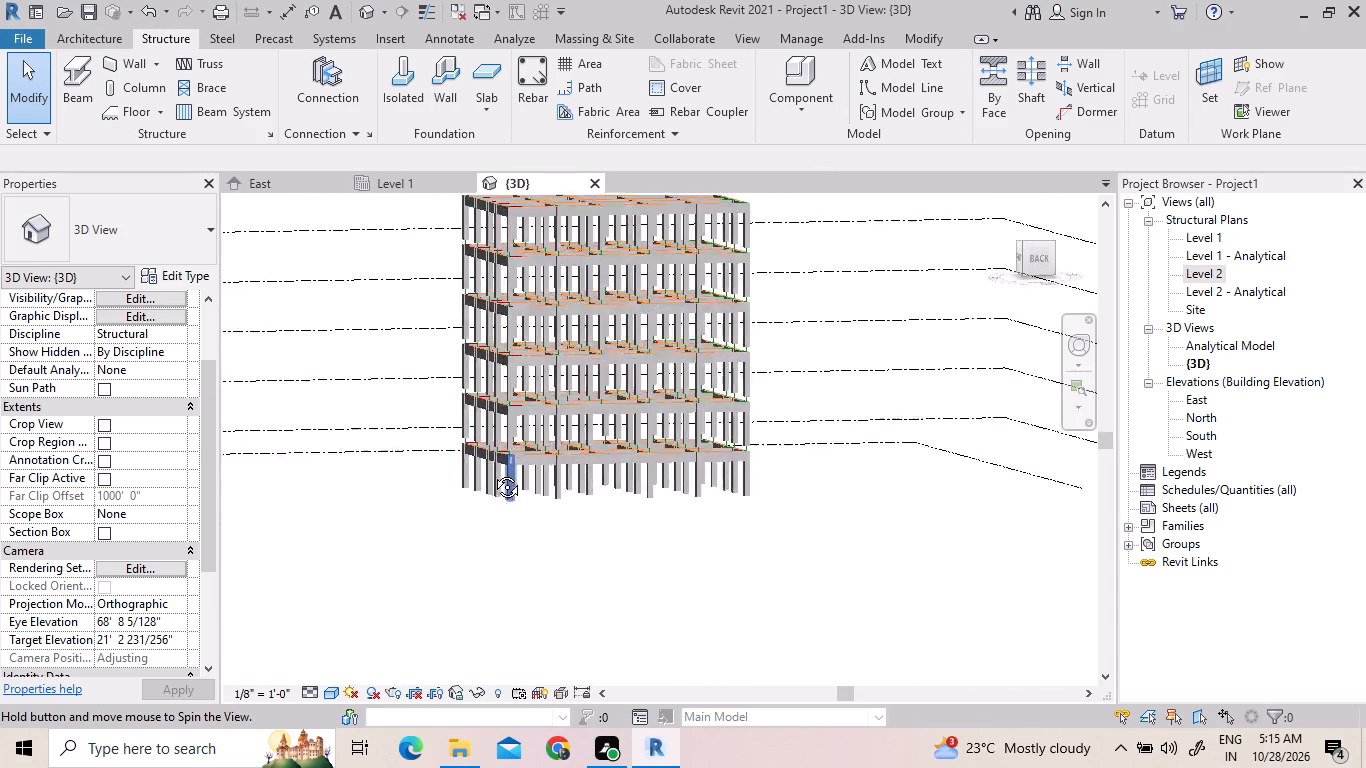
pyautogui.keyDown('shift'); pyautogui.moveTo(492, 472); pyautogui.dragTo(462, 497, button='middle'); pyautogui.keyUp('shift')
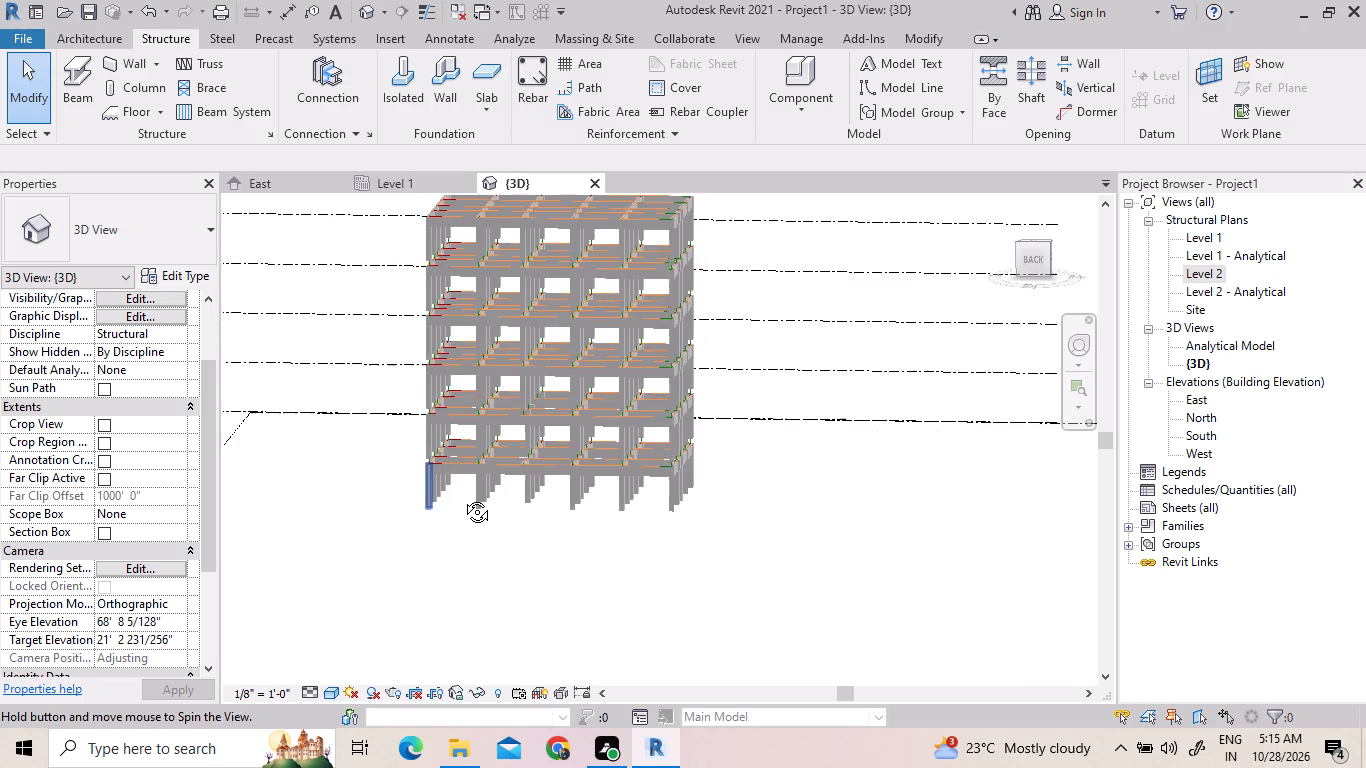
pyautogui.keyDown('shift'); pyautogui.moveTo(462, 497); pyautogui.dragTo(424, 576, button='middle'); pyautogui.keyUp('shift')
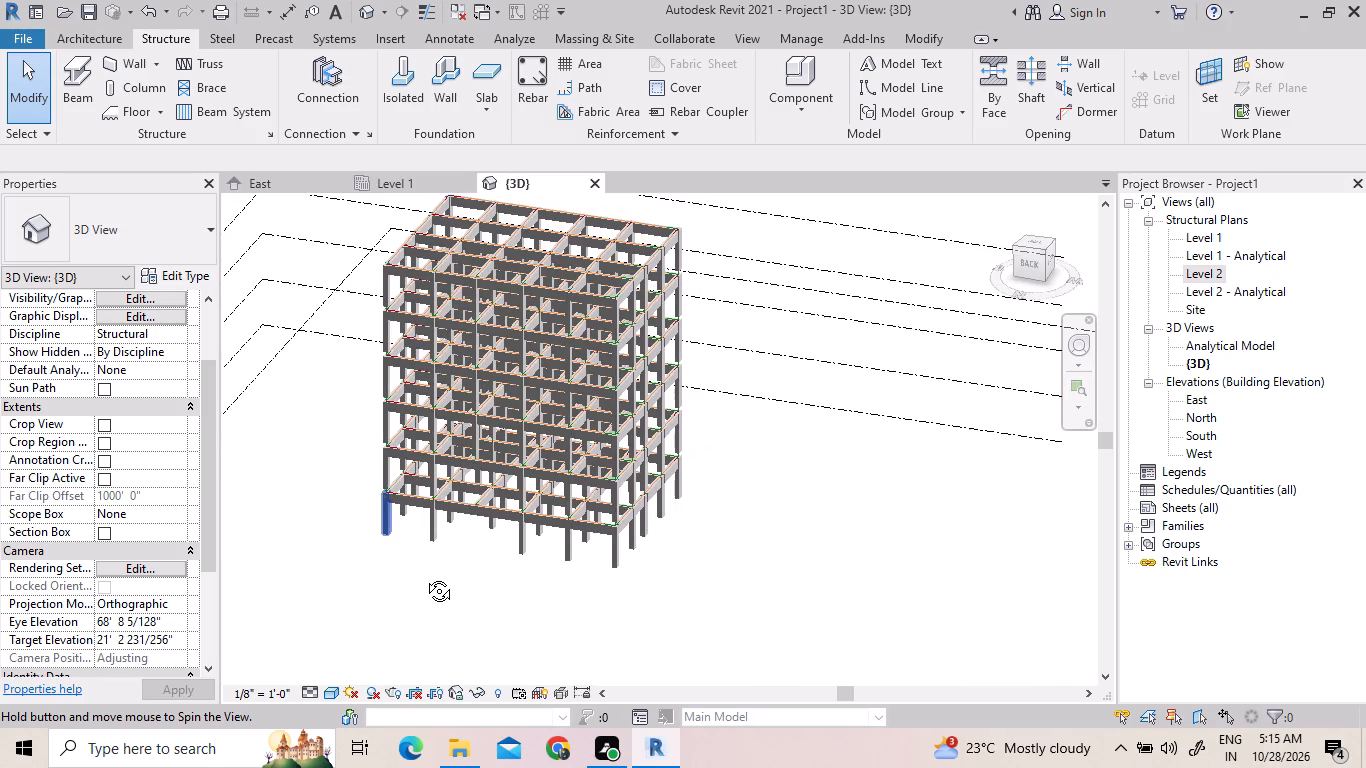
pyautogui.keyDown('shift'); pyautogui.moveTo(424, 576); pyautogui.dragTo(462, 496, button='middle'); pyautogui.keyUp('shift')
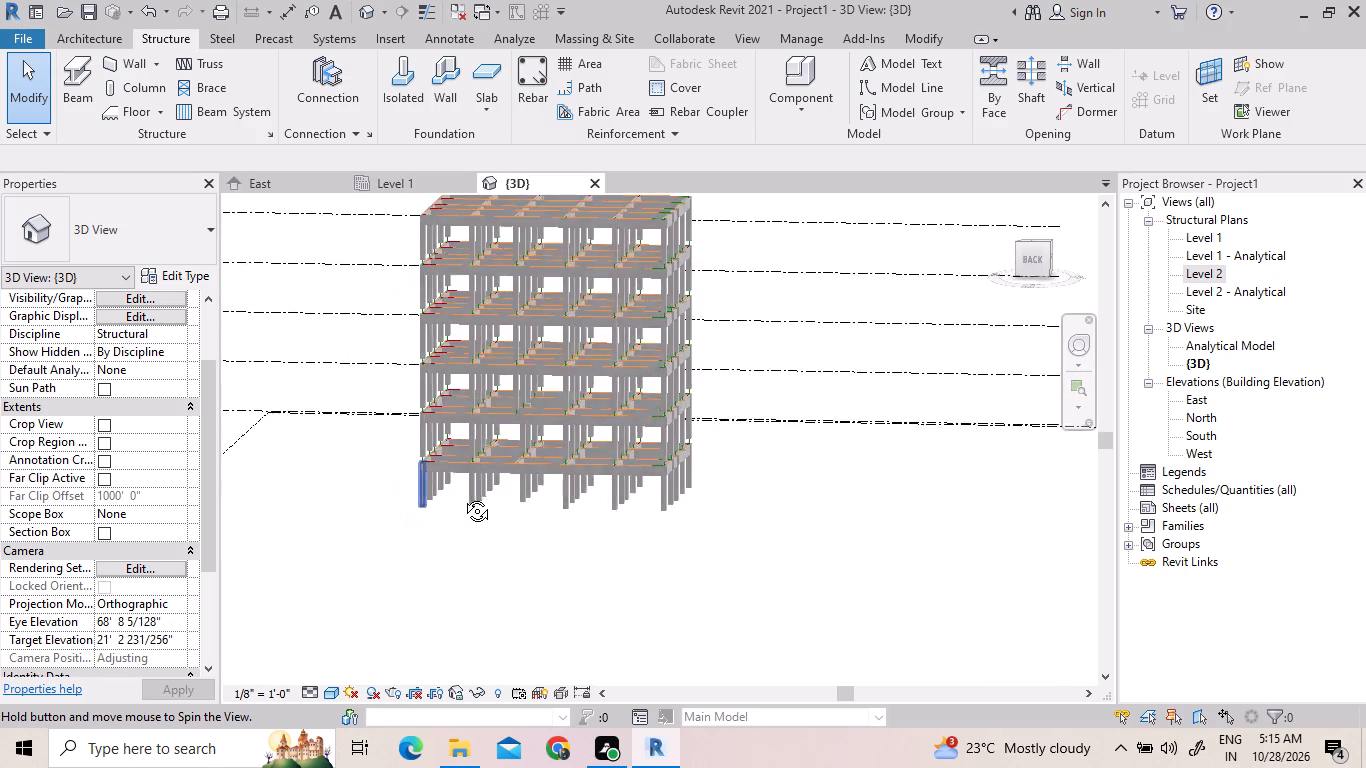
pyautogui.keyDown('shift'); pyautogui.moveTo(462, 496); pyautogui.dragTo(481, 490, button='middle'); pyautogui.keyUp('shift')
pyautogui.moveTo(567, 508); pyautogui.dragTo(508, 606, button='middle')
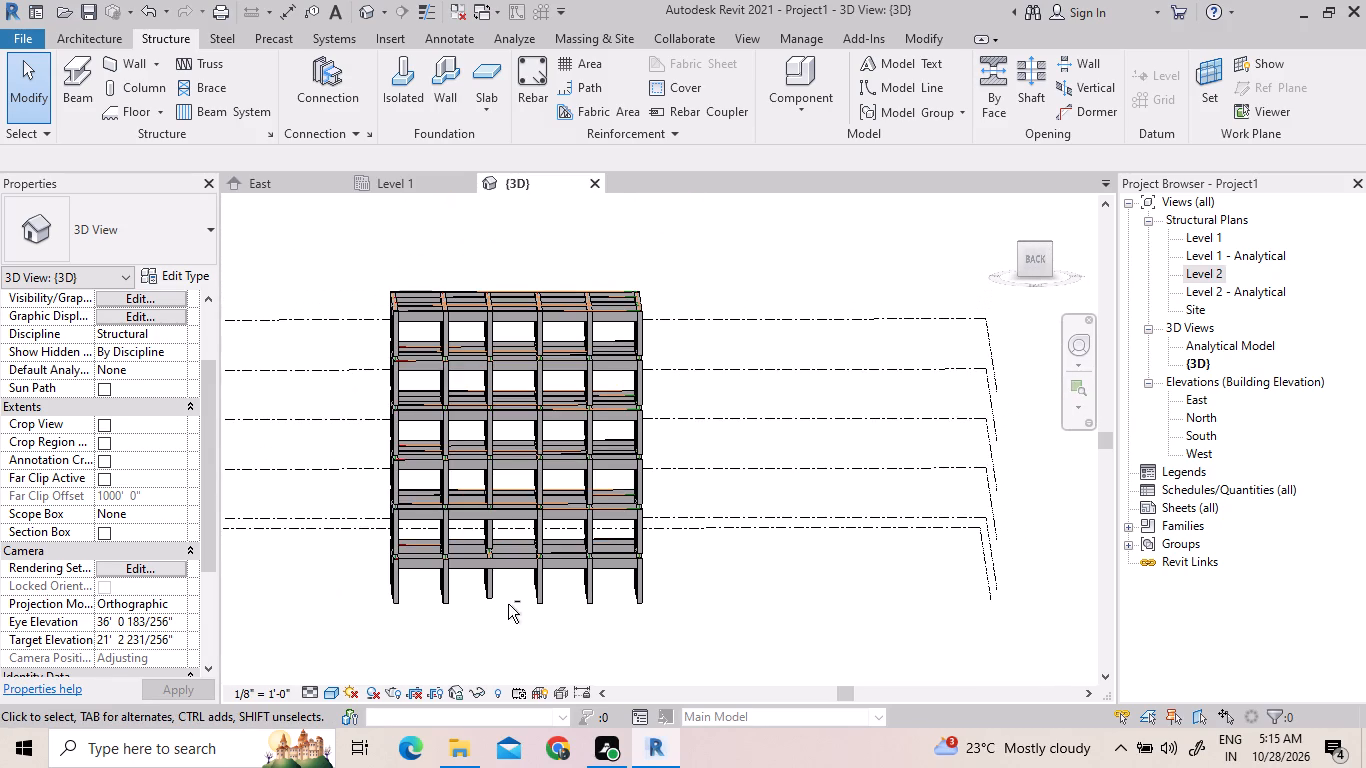
pyautogui.keyDown('shift'); pyautogui.moveTo(513, 596); pyautogui.dragTo(498, 606, button='middle'); pyautogui.keyUp('shift')
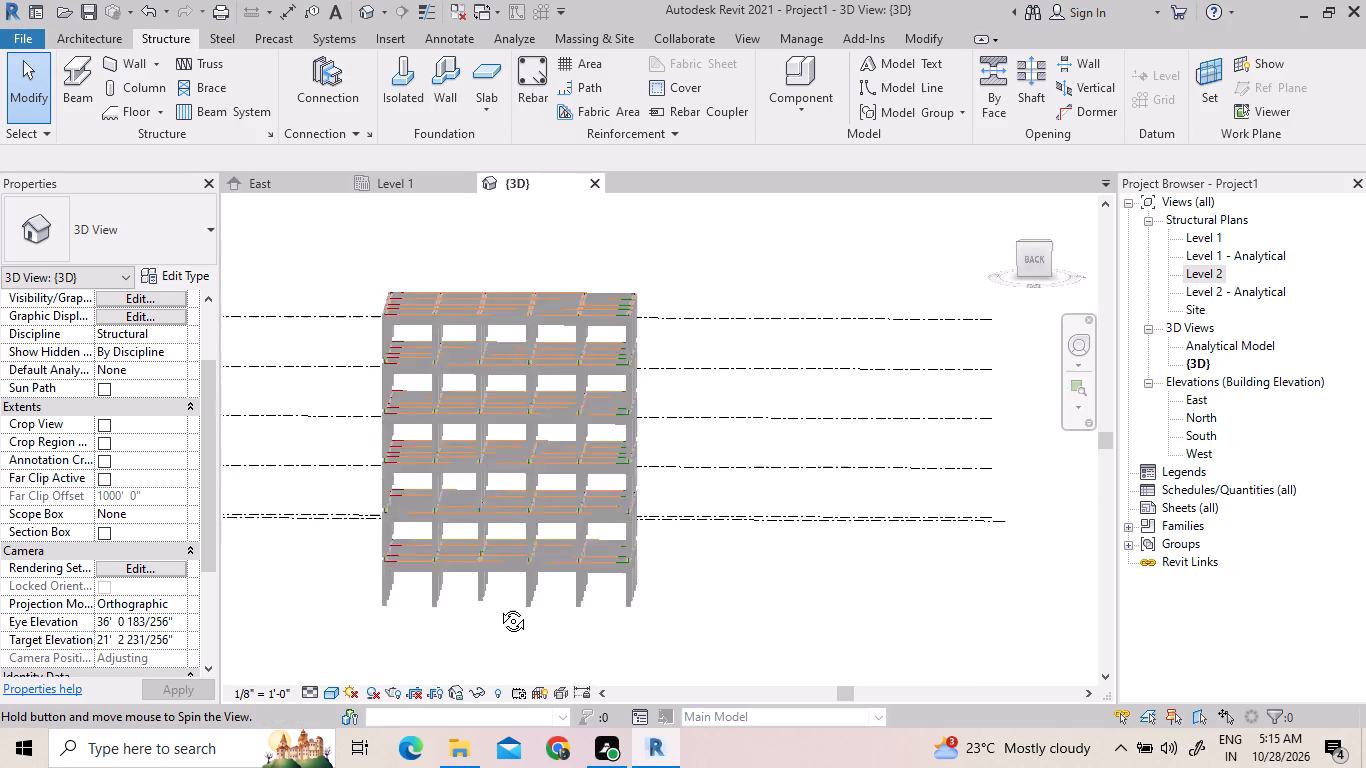
pyautogui.keyDown('shift'); pyautogui.moveTo(498, 606); pyautogui.dragTo(526, 328, button='middle'); pyautogui.keyUp('shift')
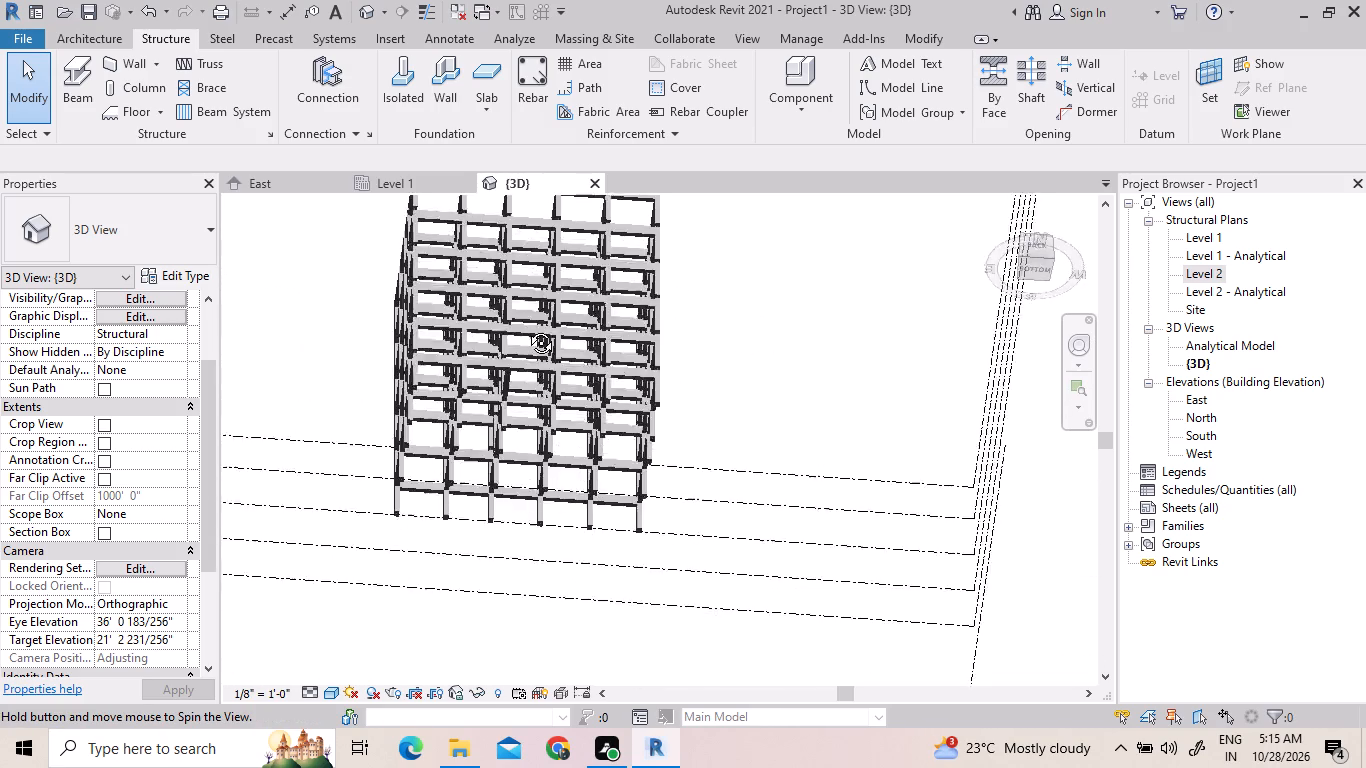
pyautogui.keyDown('shift'); pyautogui.moveTo(526, 328); pyautogui.dragTo(600, 182, button='middle'); pyautogui.keyUp('shift')
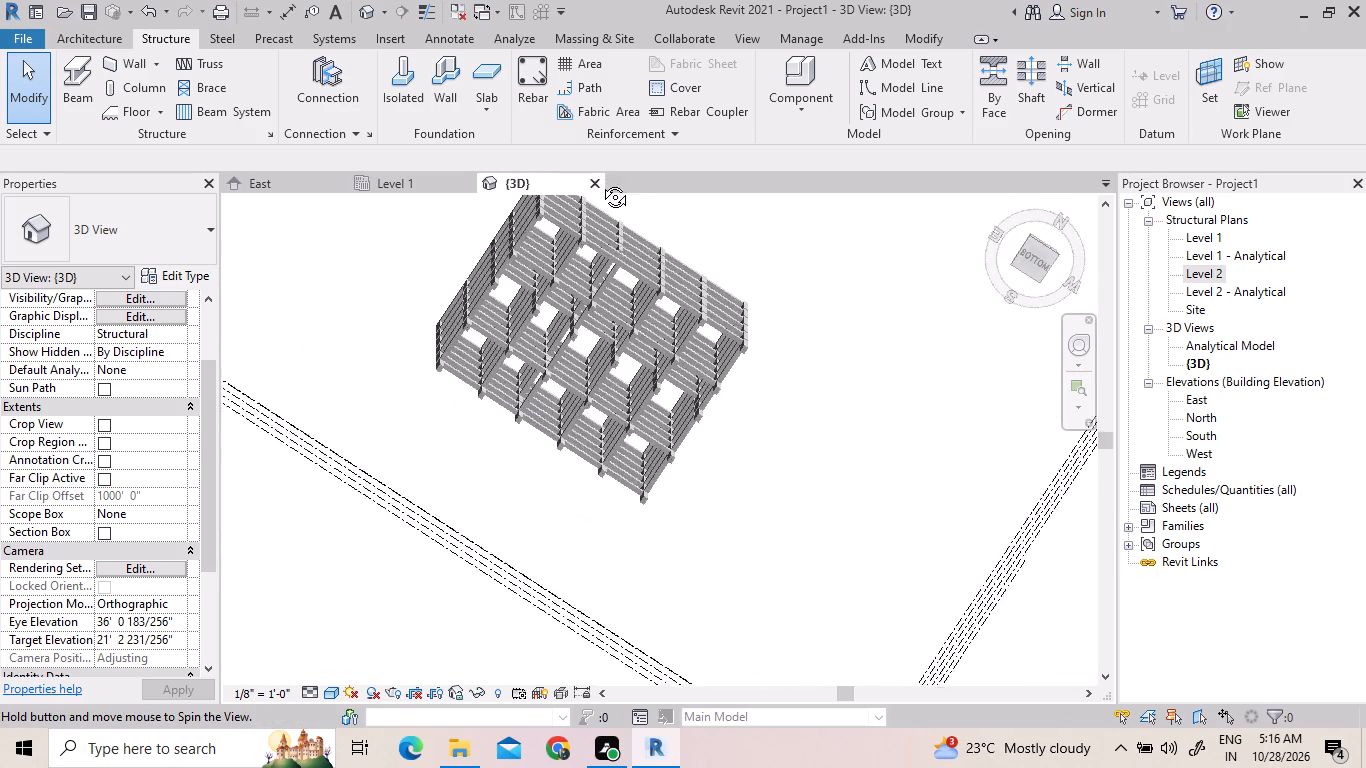
pyautogui.keyDown('shift'); pyautogui.moveTo(600, 182); pyautogui.dragTo(474, 623, button='middle'); pyautogui.keyUp('shift')
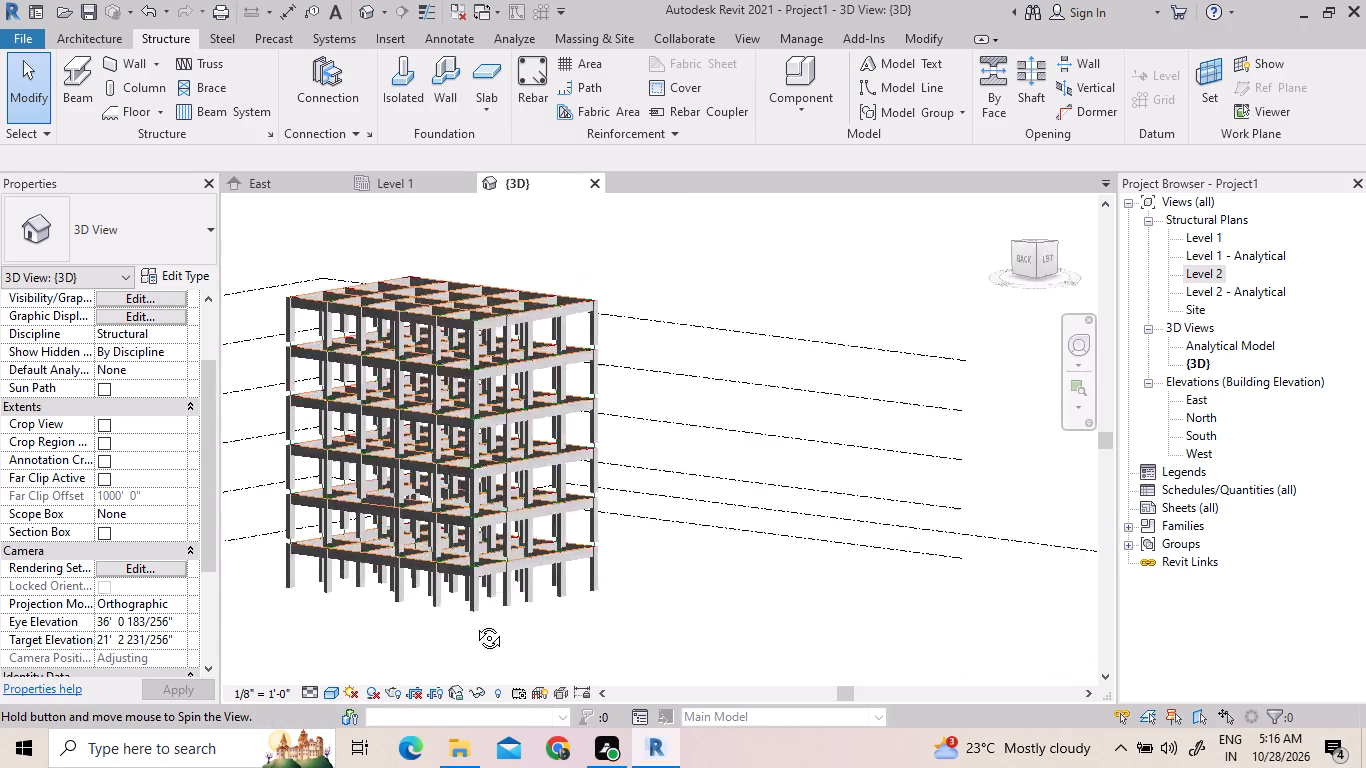
pyautogui.keyDown('shift'); pyautogui.moveTo(474, 623); pyautogui.dragTo(593, 613, button='middle'); pyautogui.keyUp('shift')
pyautogui.moveTo(793, 569); pyautogui.dragTo(788, 578, button='middle')
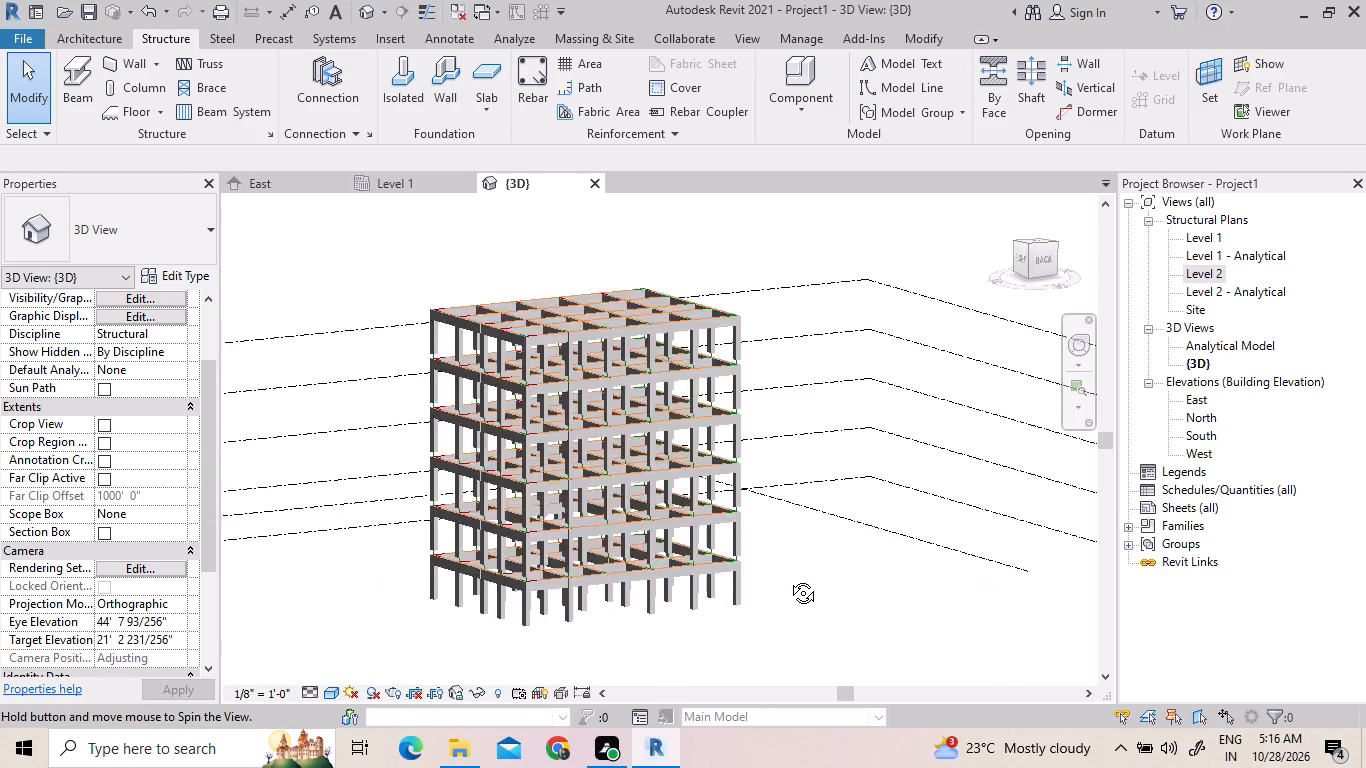
pyautogui.moveTo(788, 578); pyautogui.dragTo(737, 693, button='middle')
# Examine the roof-level beams and upper-storey column joints up close, and recheck the frame from below and behind.
pyautogui.keyDown('shift'); pyautogui.scroll(-1, 774, 604); pyautogui.keyUp('shift')
pyautogui.scroll(1, 736, 531)
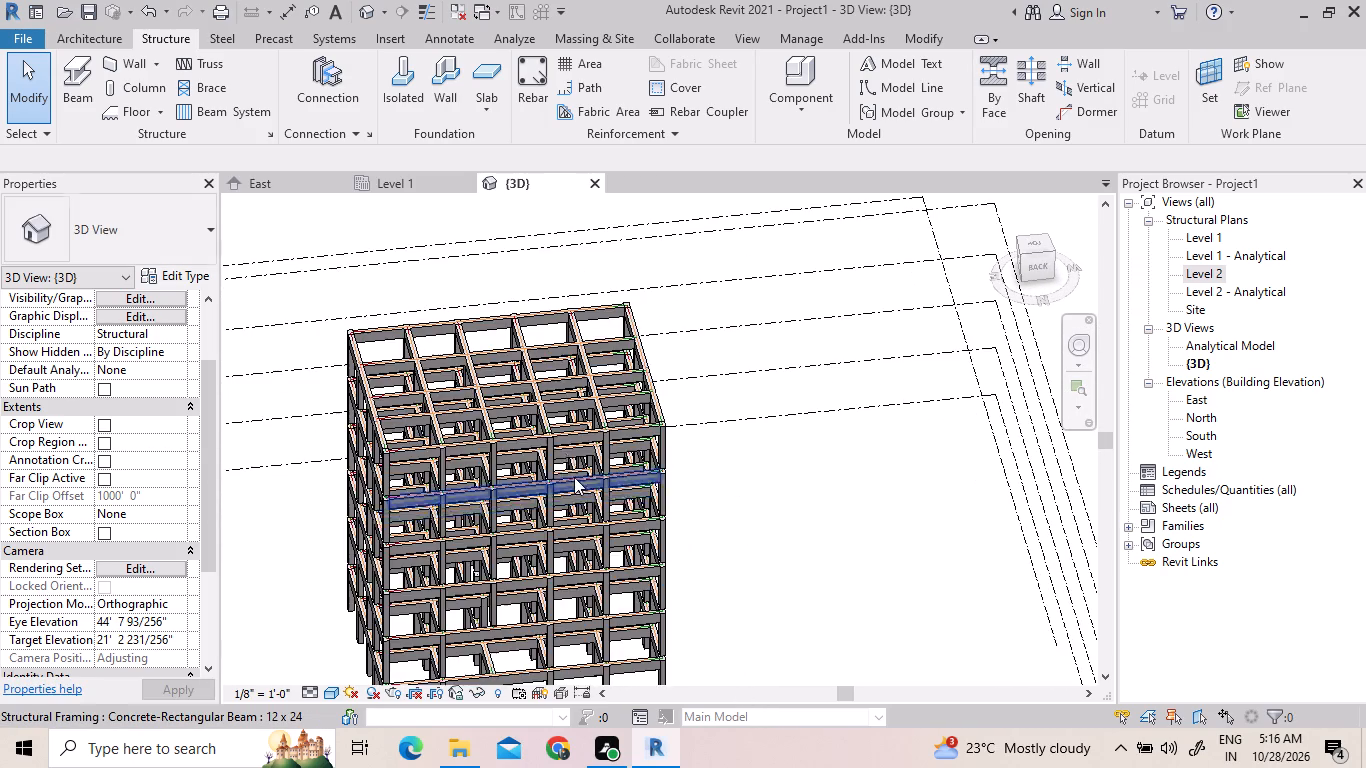
pyautogui.scroll(9, 558, 386)
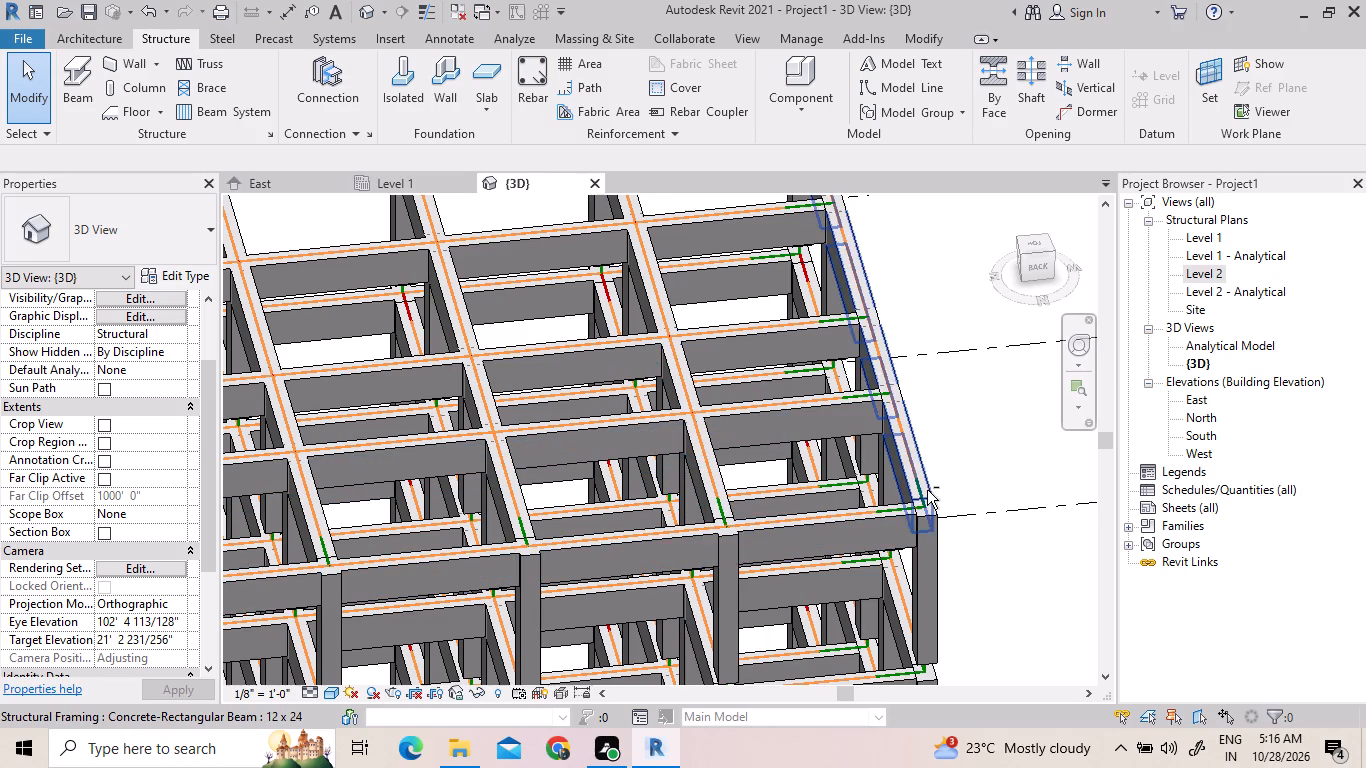
pyautogui.keyDown('shift'); pyautogui.moveTo(942, 471); pyautogui.dragTo(958, 247, button='middle'); pyautogui.keyUp('shift')
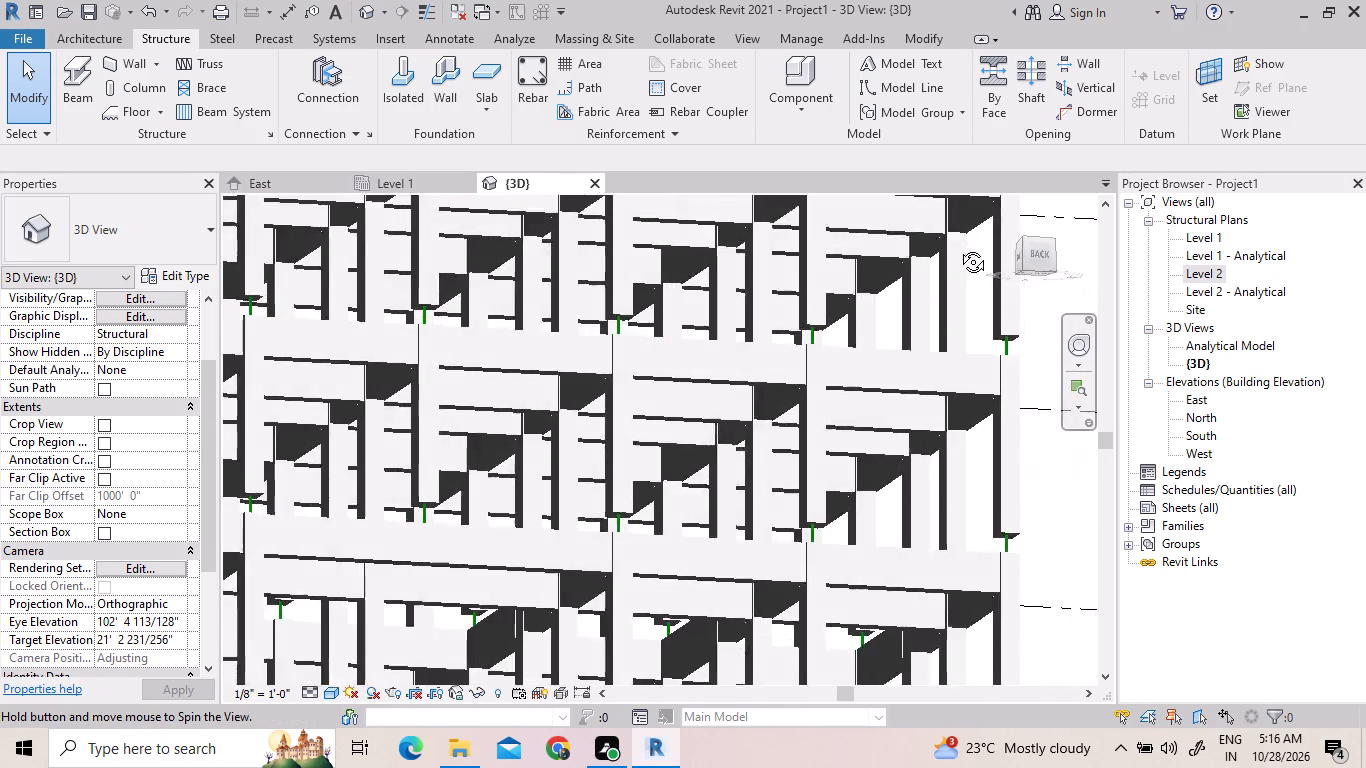
pyautogui.keyDown('shift'); pyautogui.moveTo(958, 247); pyautogui.dragTo(1007, 195, button='middle'); pyautogui.keyUp('shift')
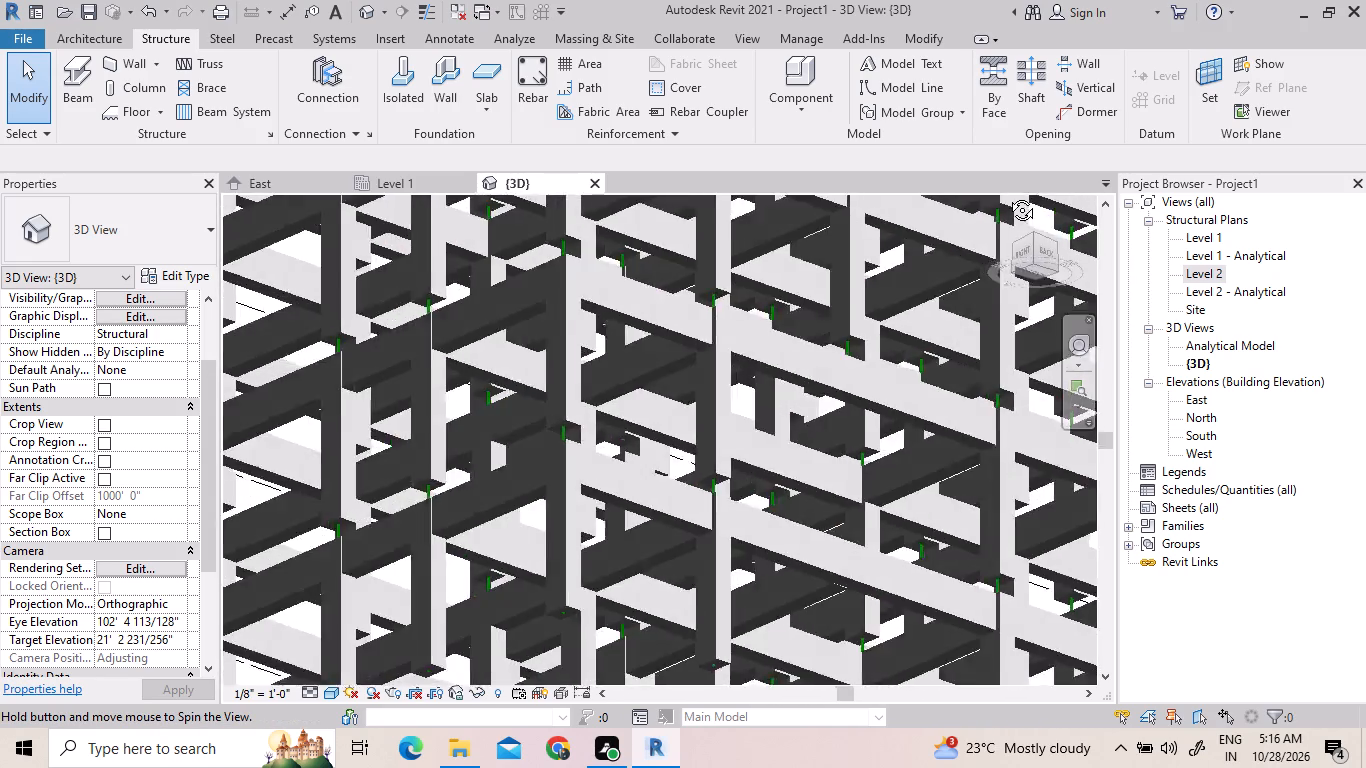
pyautogui.keyDown('shift'); pyautogui.moveTo(1007, 195); pyautogui.dragTo(937, 324, button='middle'); pyautogui.keyUp('shift')
pyautogui.keyDown('shift'); pyautogui.scroll(-7, 937, 324); pyautogui.keyUp('shift')
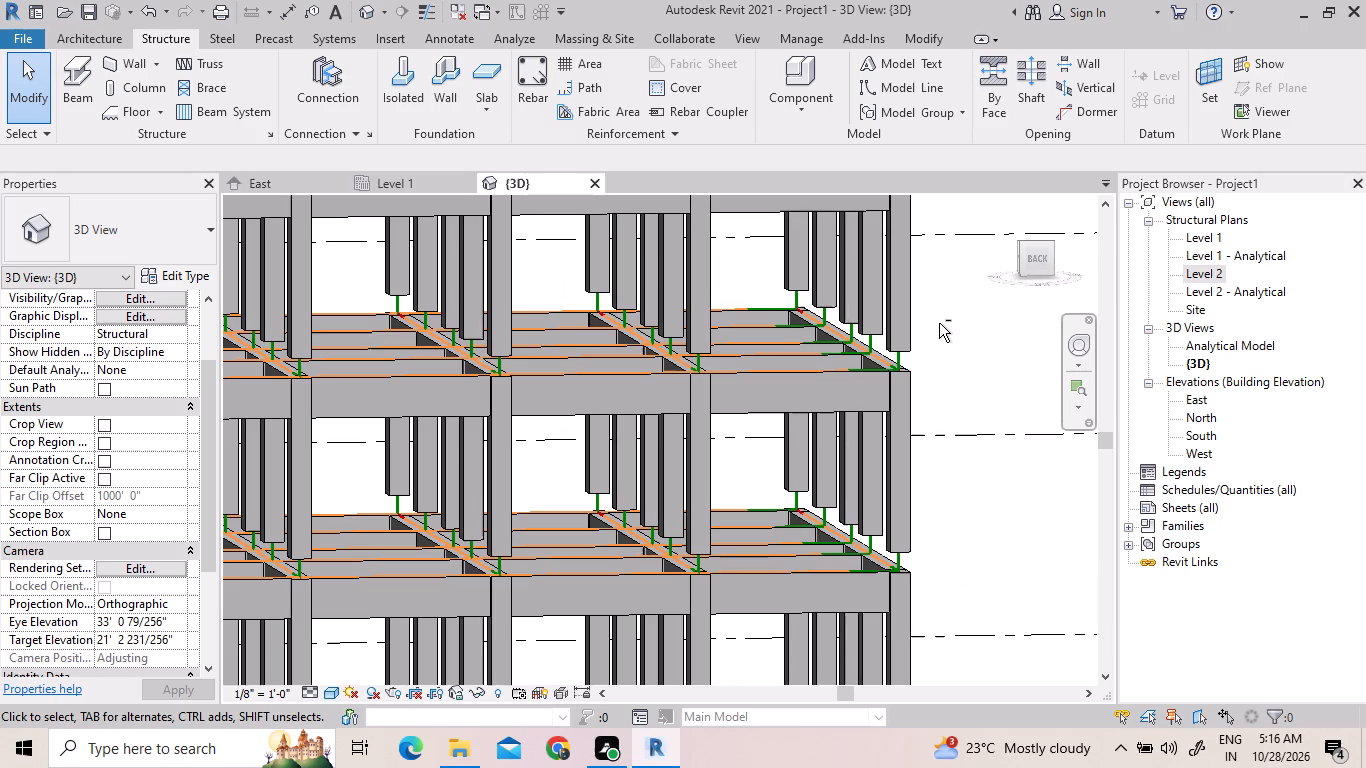
pyautogui.keyDown('shift'); pyautogui.moveTo(939, 322); pyautogui.dragTo(954, 315, button='middle'); pyautogui.keyUp('shift')
pyautogui.keyDown('shift'); pyautogui.scroll(-6, 946, 320); pyautogui.keyUp('shift')
pyautogui.keyDown('shift'); pyautogui.moveTo(955, 314); pyautogui.dragTo(958, 306, button='middle'); pyautogui.keyUp('shift')
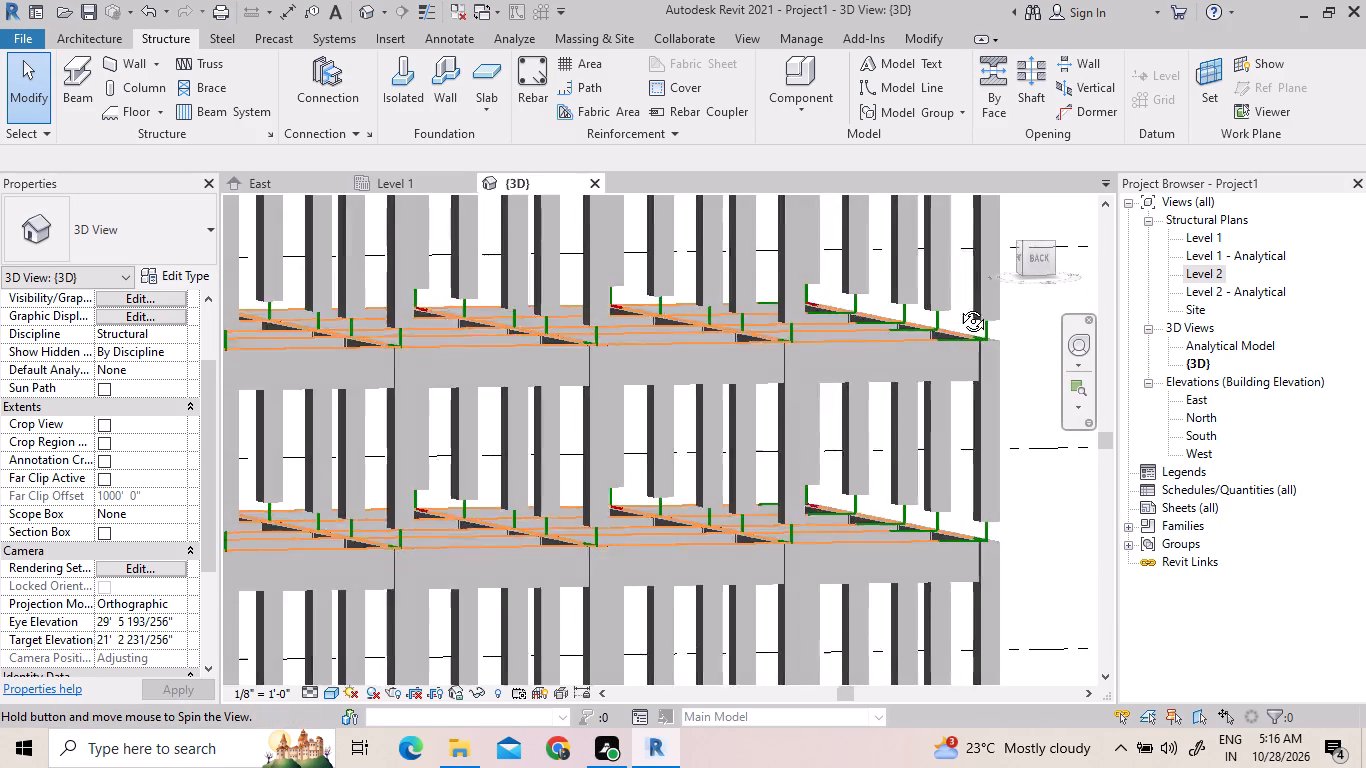
pyautogui.keyDown('shift'); pyautogui.moveTo(958, 306); pyautogui.dragTo(1000, 95, button='middle'); pyautogui.keyUp('shift')
pyautogui.scroll(-7, 892, 332)
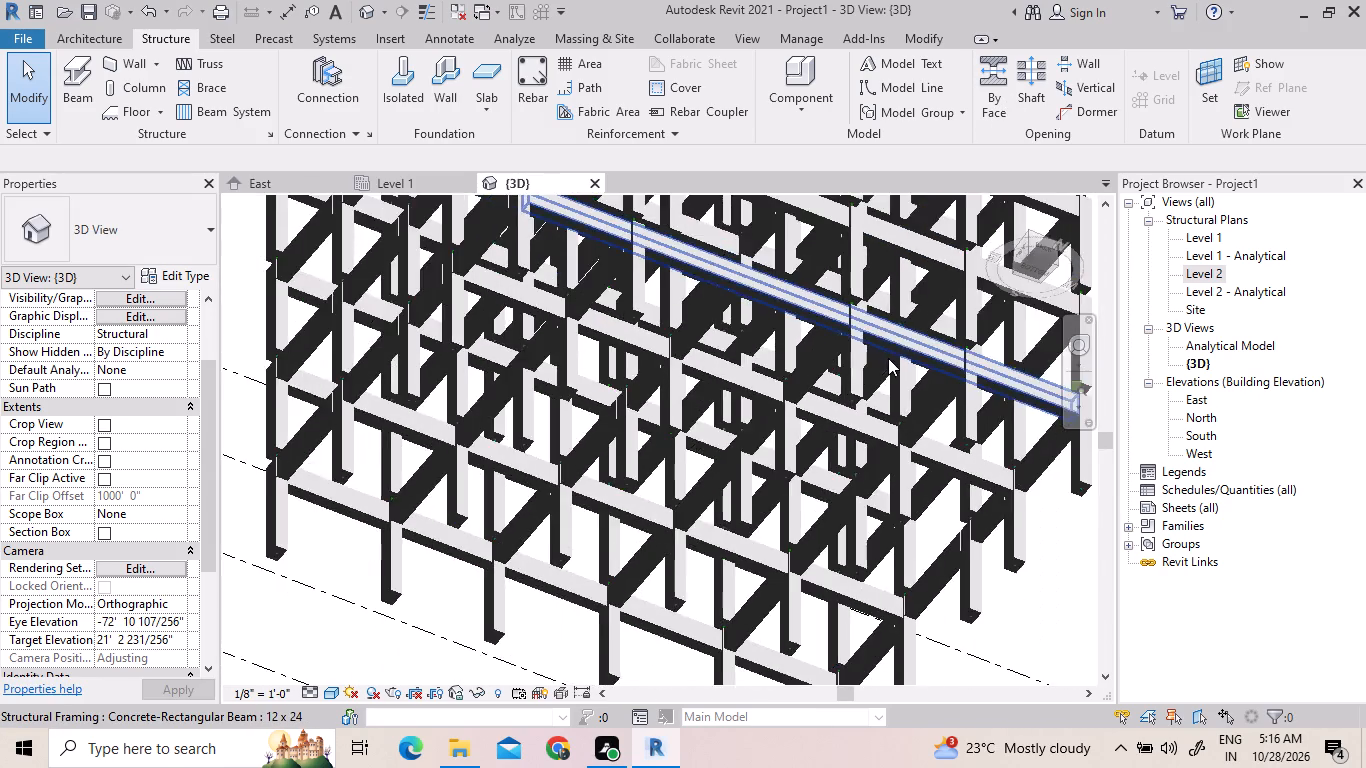
pyautogui.scroll(-2, 888, 358)
pyautogui.moveTo(888, 358); pyautogui.dragTo(696, 495, button='middle')
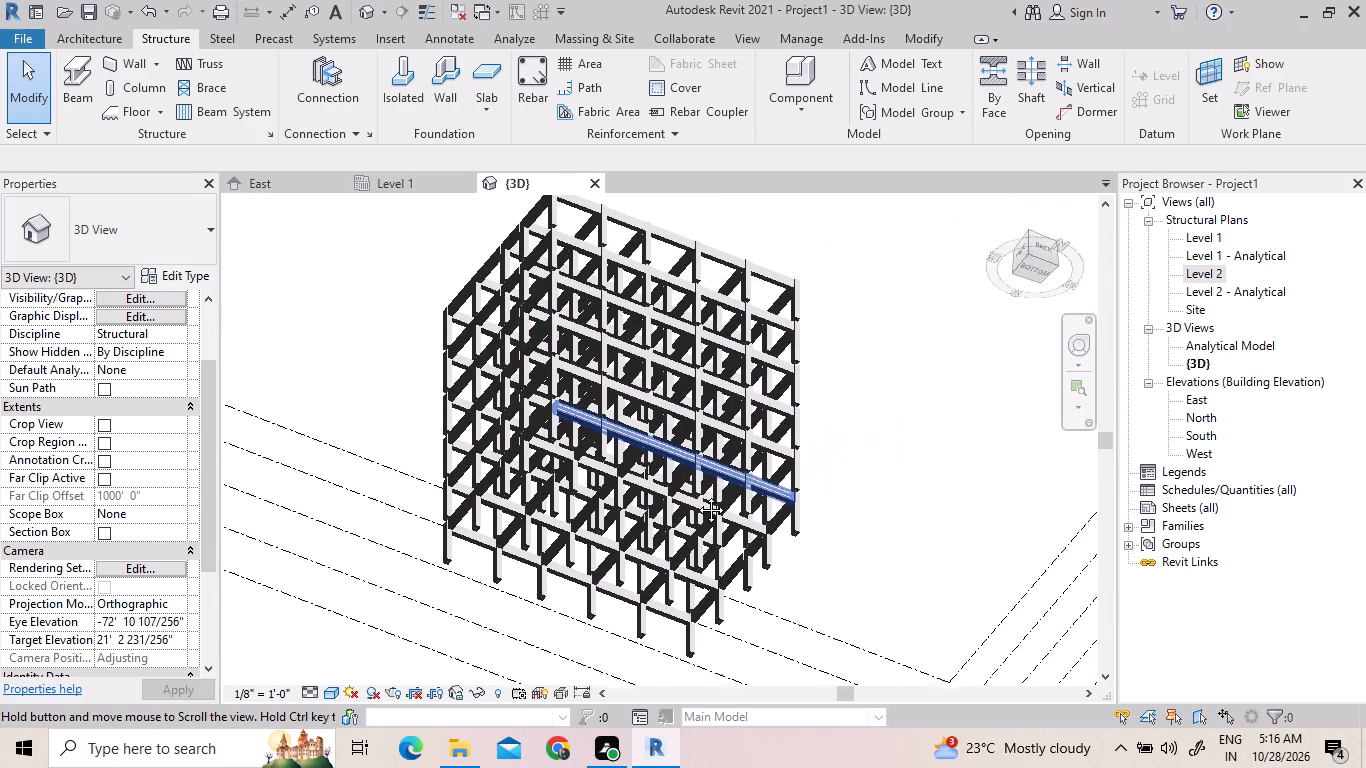
pyautogui.moveTo(696, 495); pyautogui.dragTo(697, 514, button='middle')
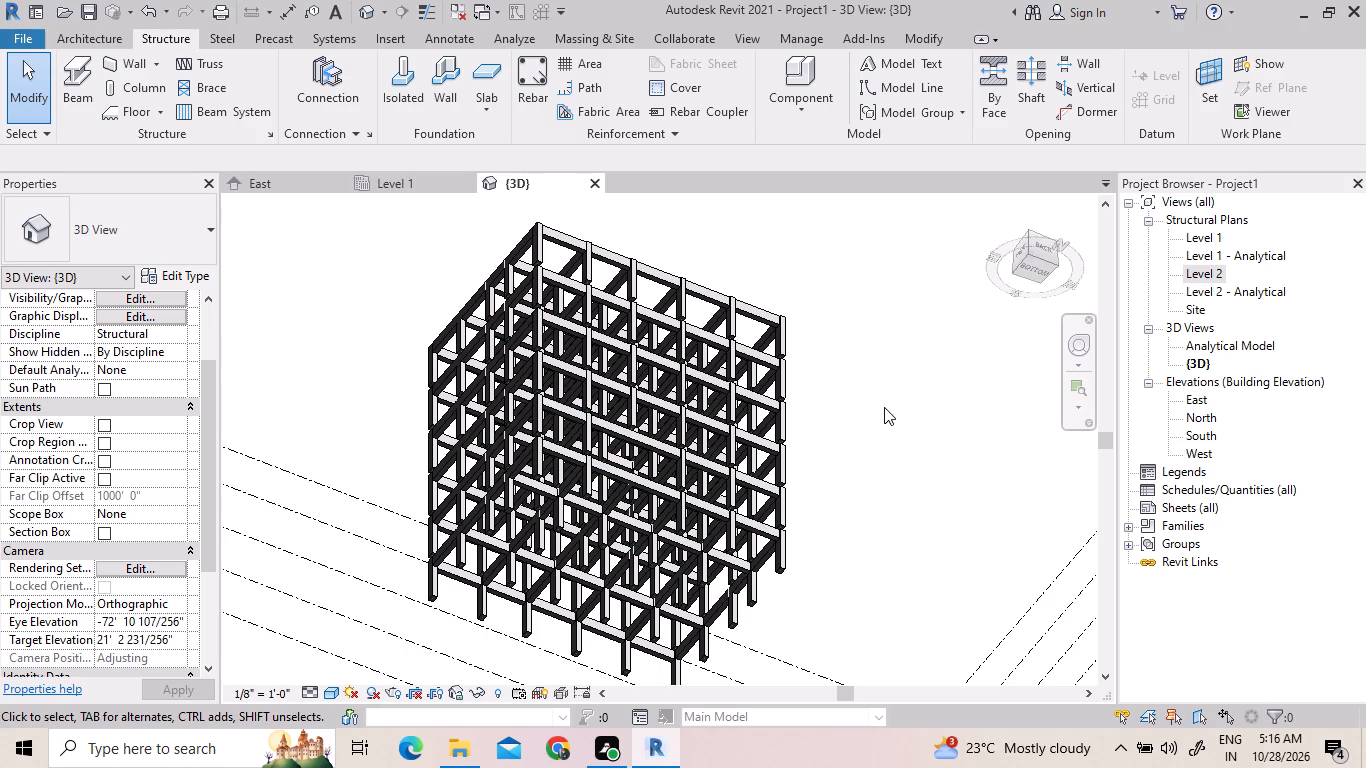
pyautogui.keyDown('shift'); pyautogui.moveTo(884, 407); pyautogui.dragTo(791, 585, button='middle'); pyautogui.keyUp('shift')
pyautogui.keyDown('shift'); pyautogui.scroll(-1, 880, 413); pyautogui.keyUp('shift')
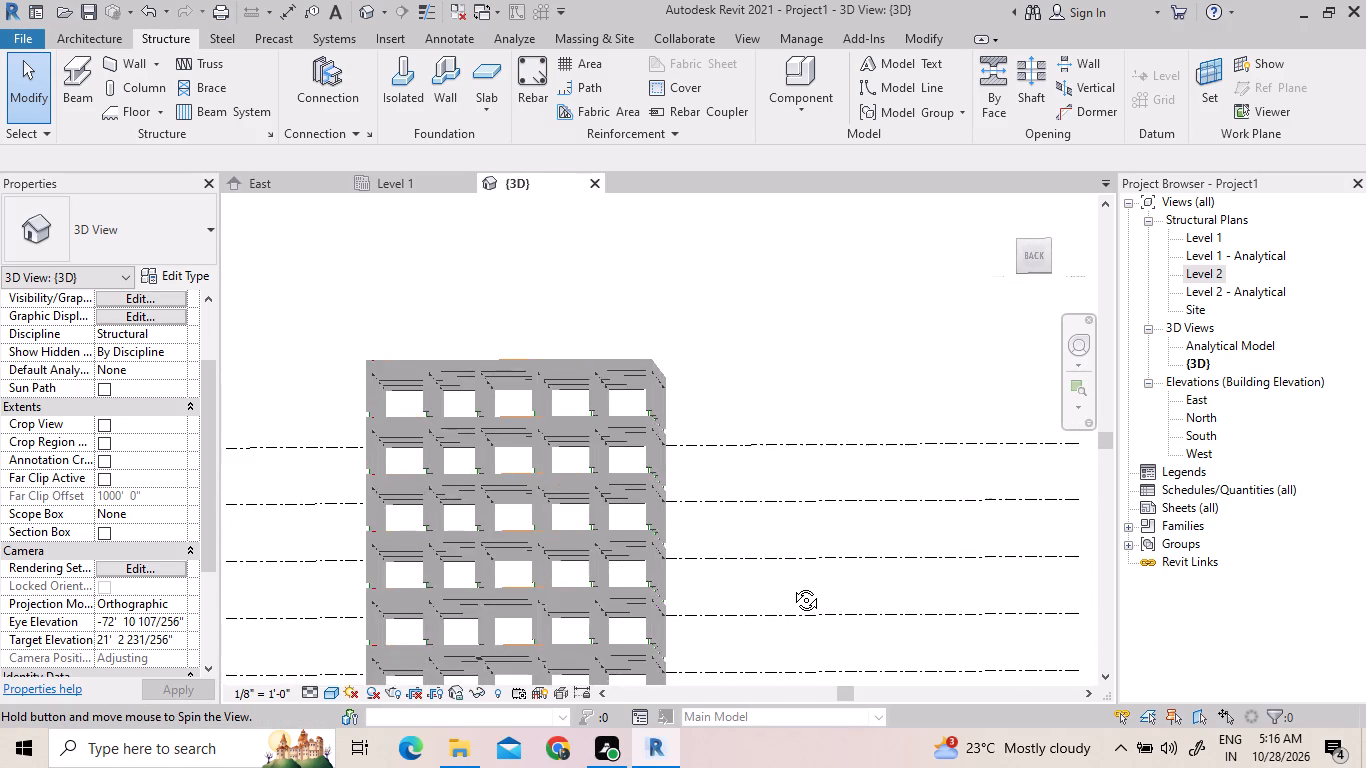
pyautogui.keyDown('shift'); pyautogui.moveTo(791, 585); pyautogui.dragTo(746, 564, button='middle'); pyautogui.keyUp('shift')
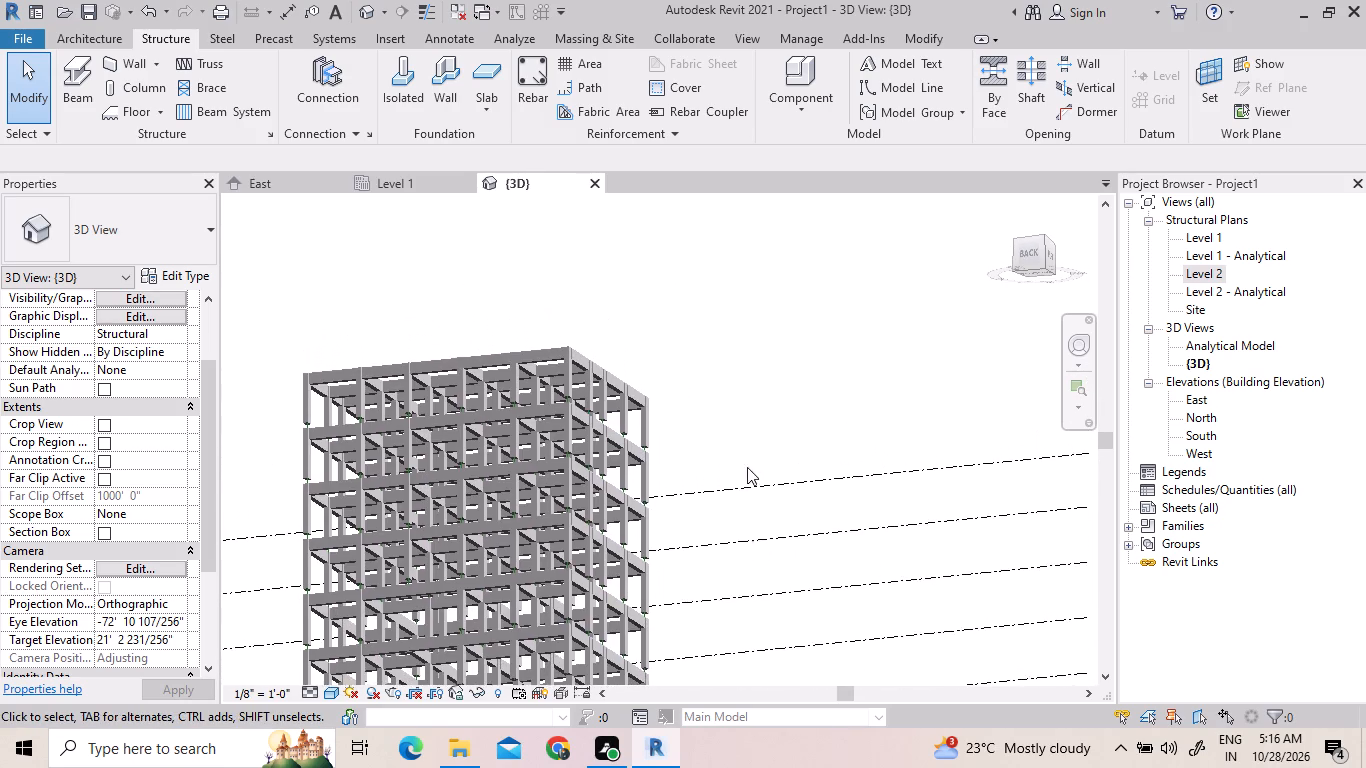
# In the Level 1 plan, delete the 12 x 24 concrete beam running north-south along the fourth column line from the west.
pyautogui.moveTo(747, 414); pyautogui.dragTo(797, 292, button='middle')
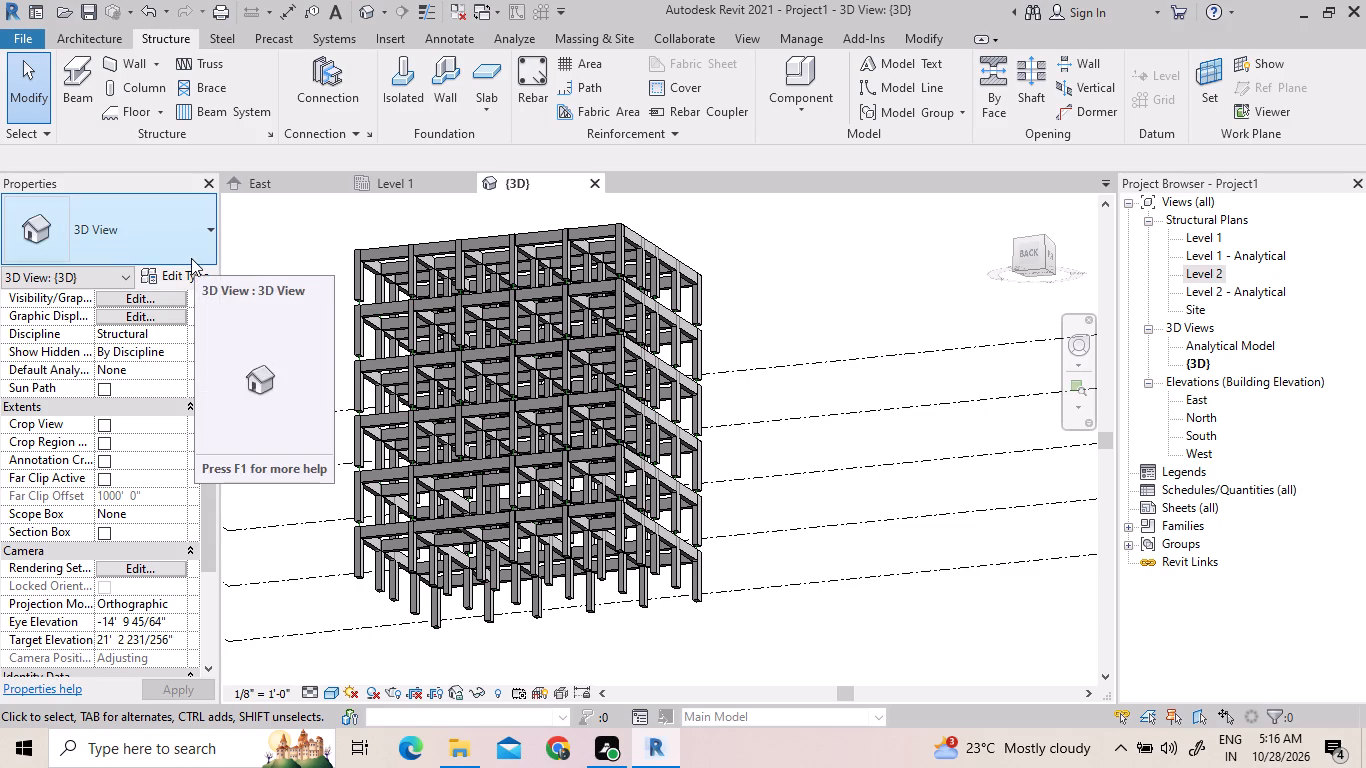
pyautogui.click(389, 190)
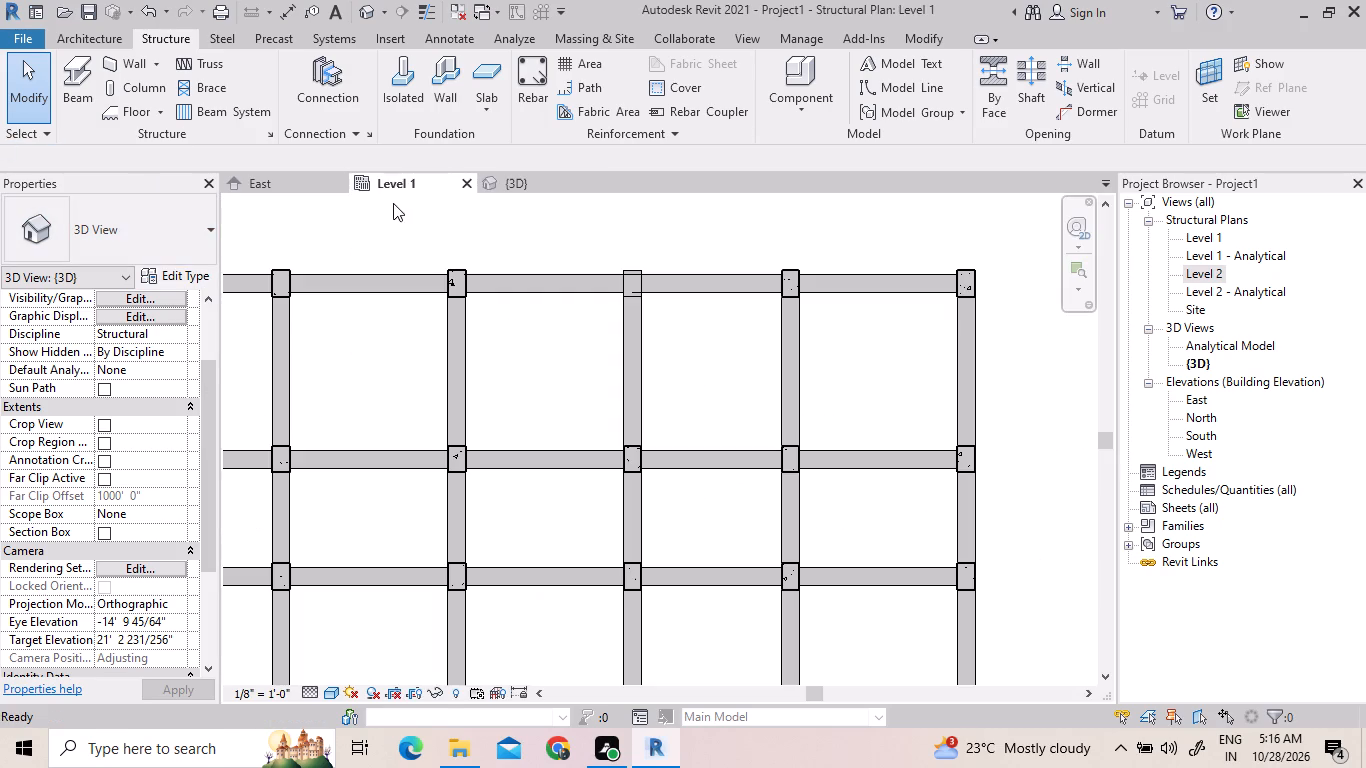
pyautogui.scroll(-2, 533, 283)
pyautogui.scroll(-2, 589, 352)
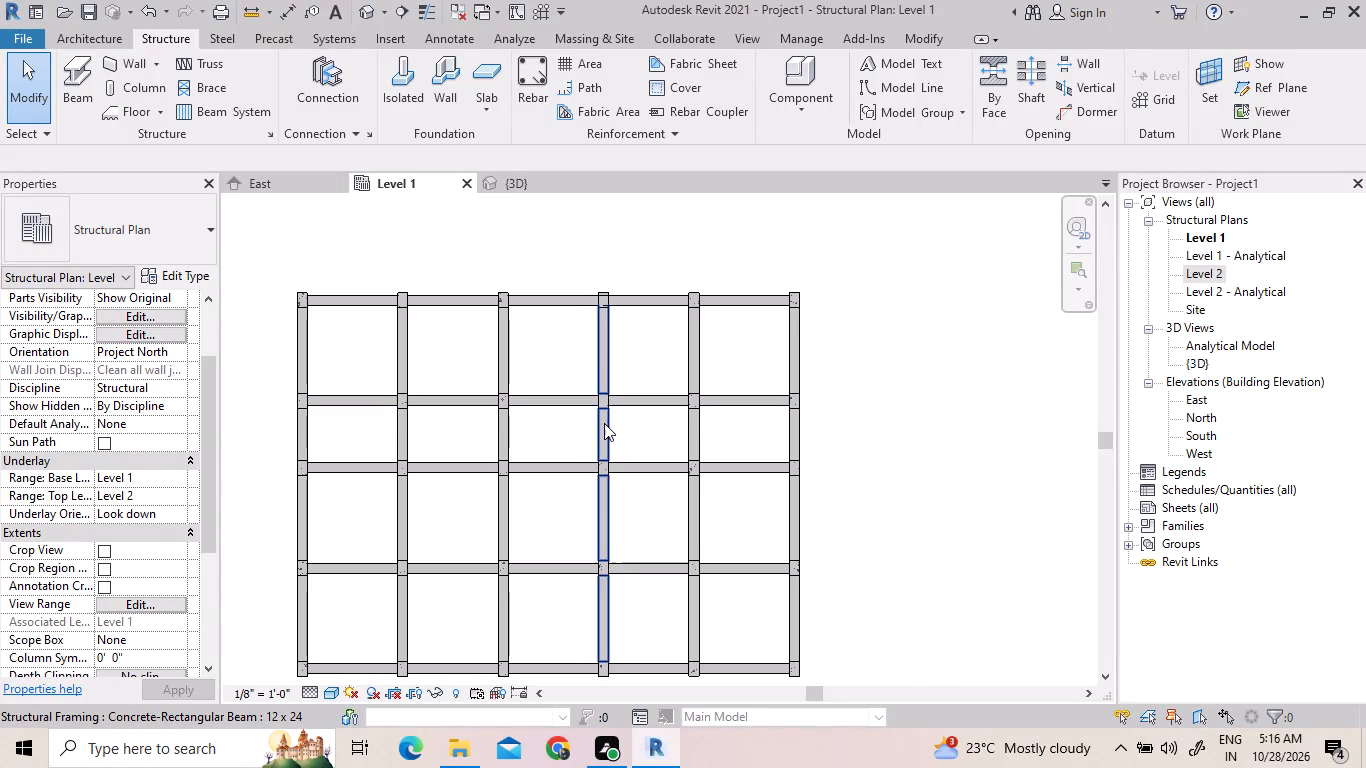
pyautogui.click(604, 423)
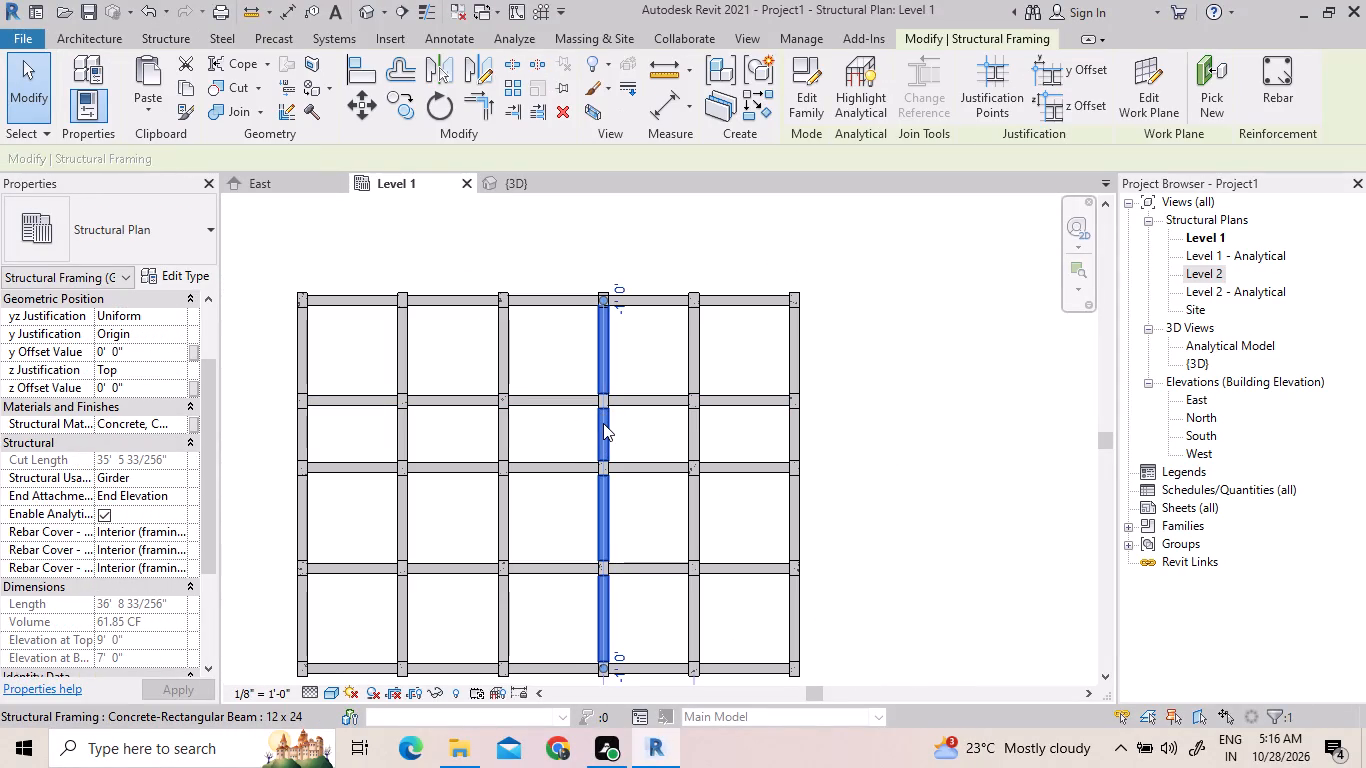
pyautogui.press('Delete')
pyautogui.press('Delete')
pyautogui.press('Delete')
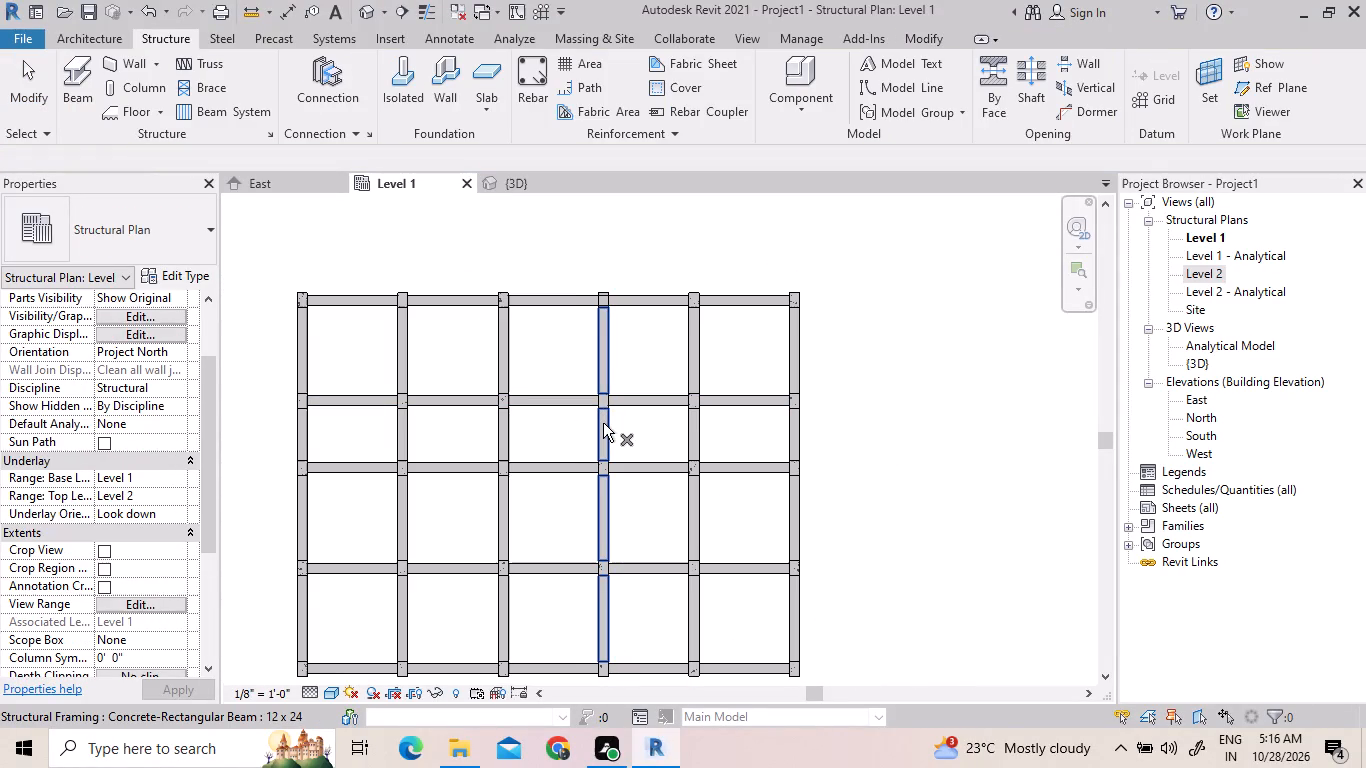
pyautogui.press('Delete')
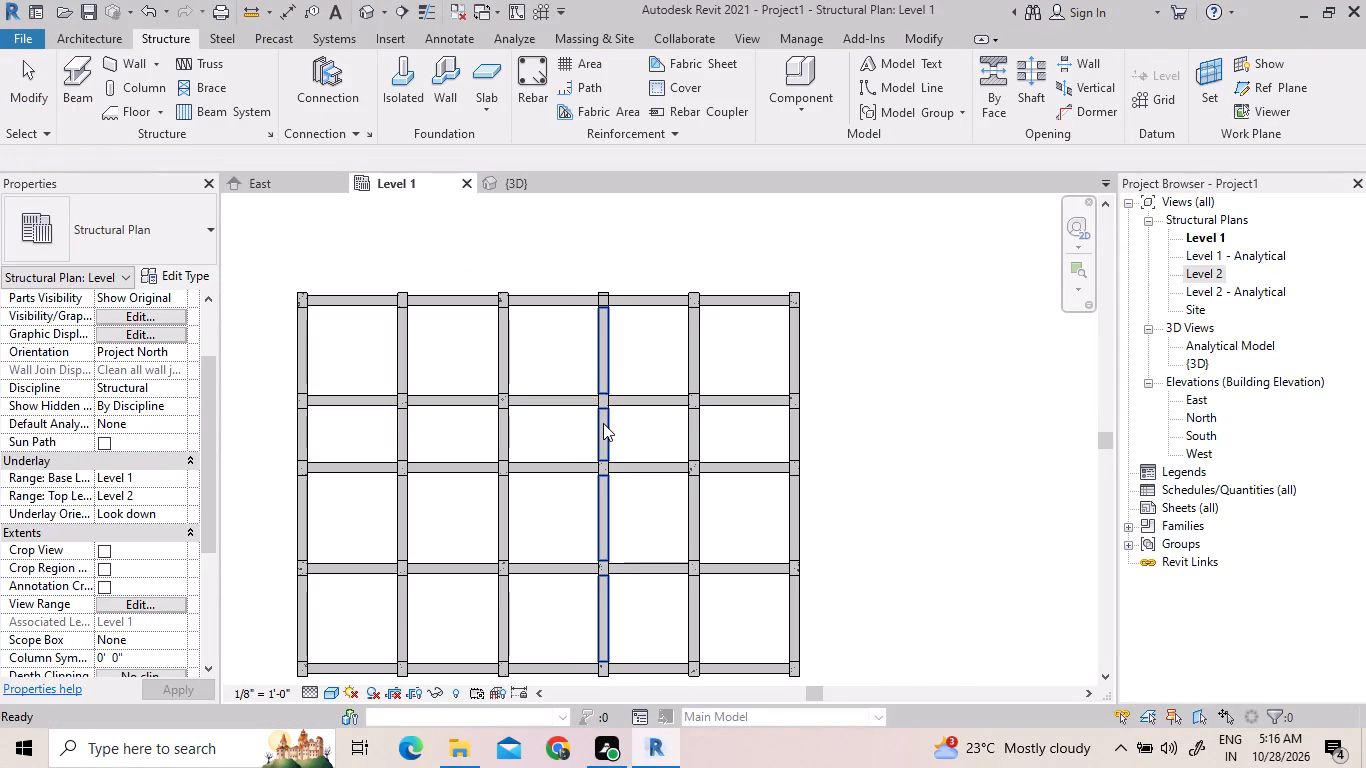
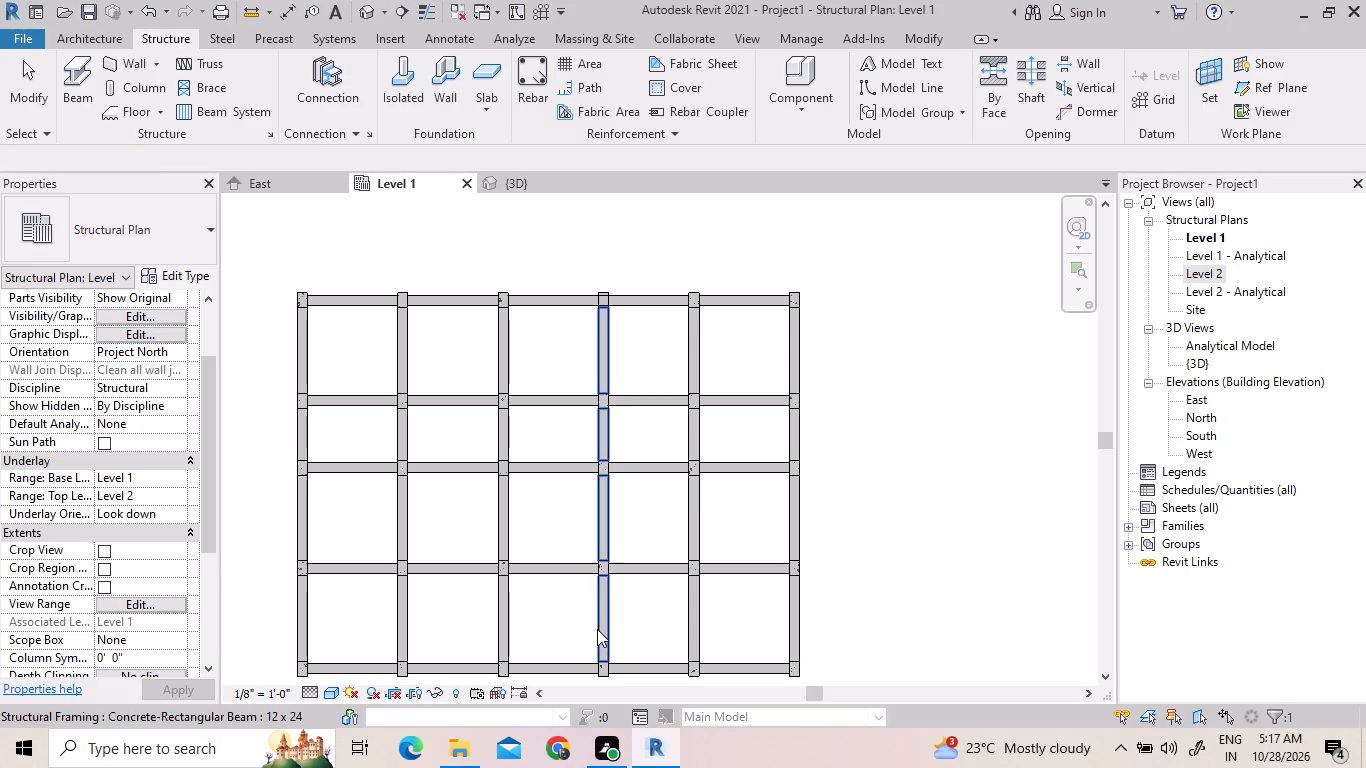
# Delete the remaining 12 x 24 concrete beam running north-south along the fourth column line from the west in the Level 1 plan.
pyautogui.press('Delete')
pyautogui.press('Delete')
pyautogui.press('Delete')
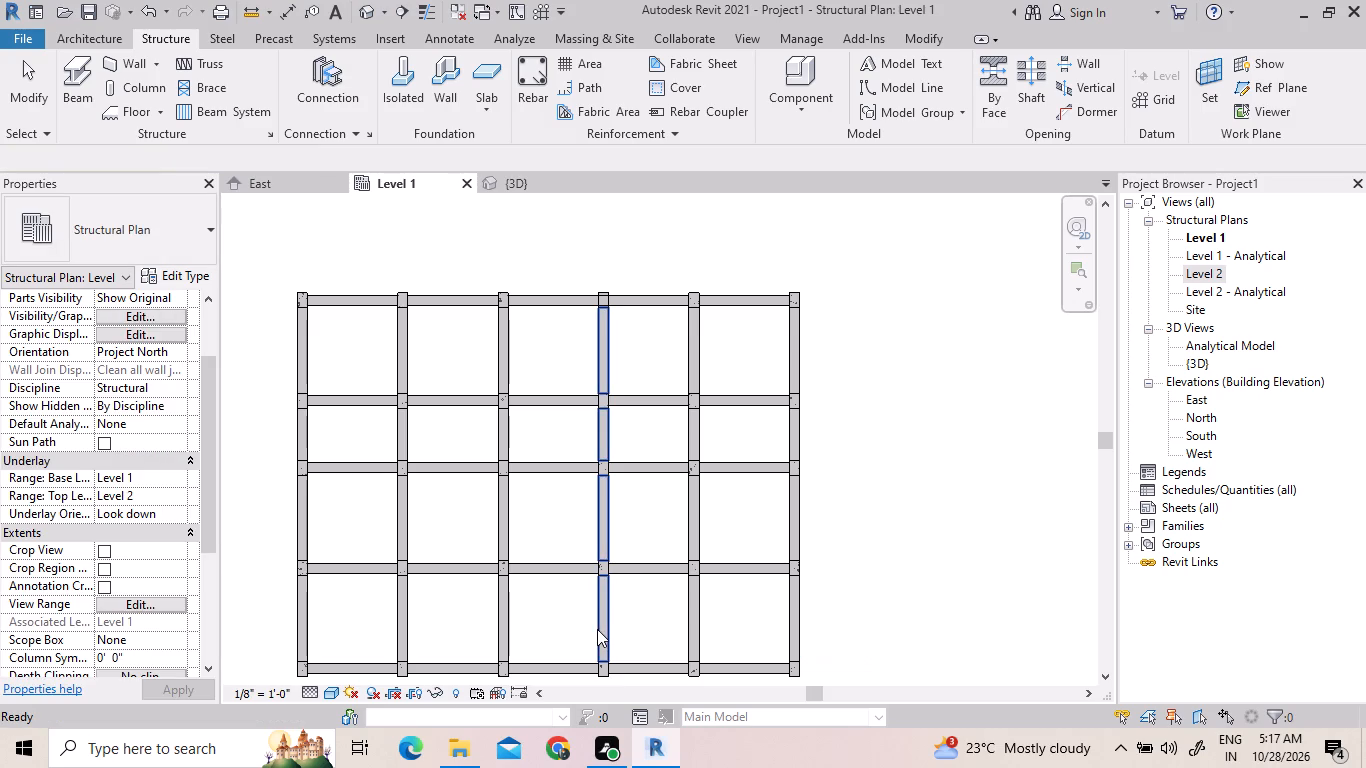
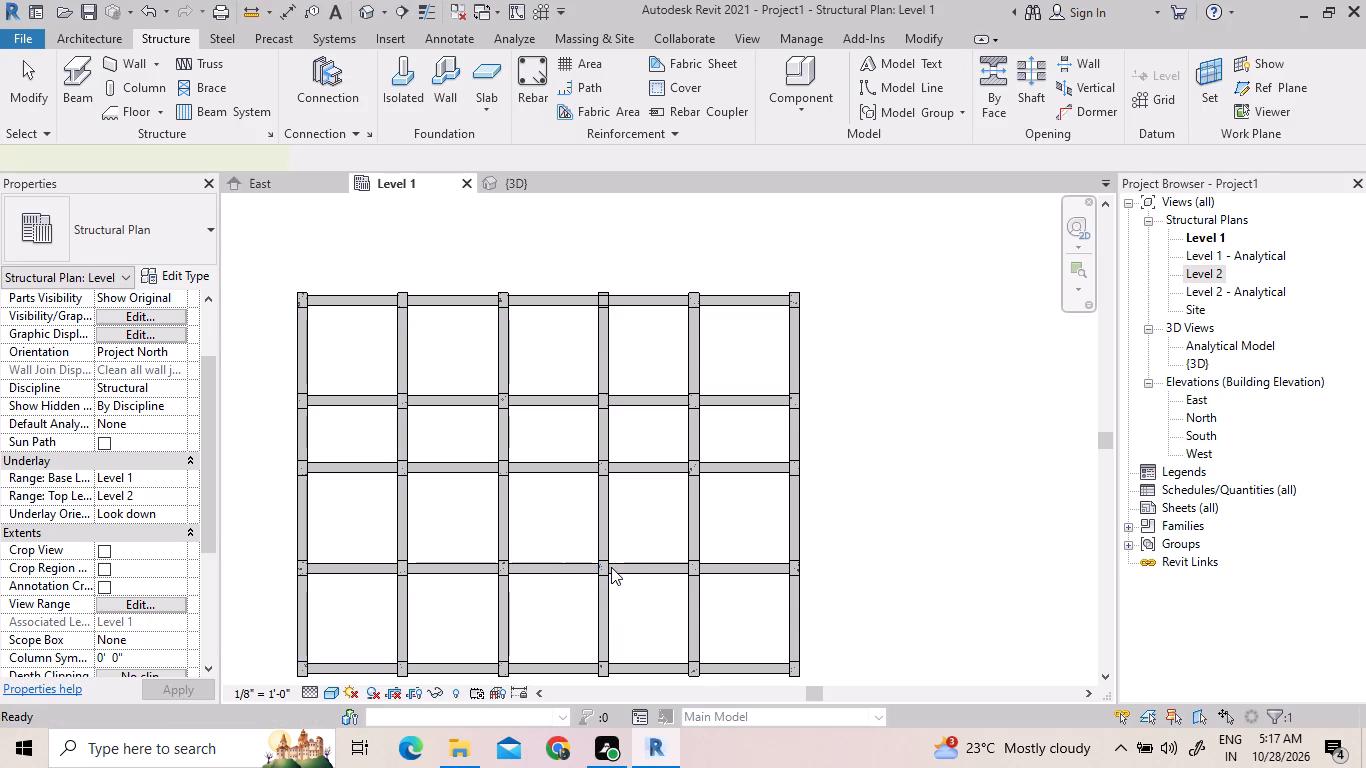
# Delete the structural column where the fourth column line from the west meets the second beam row from the south in the Level 1 plan.
pyautogui.click(600, 568)
pyautogui.press('Delete')
pyautogui.press('Delete')
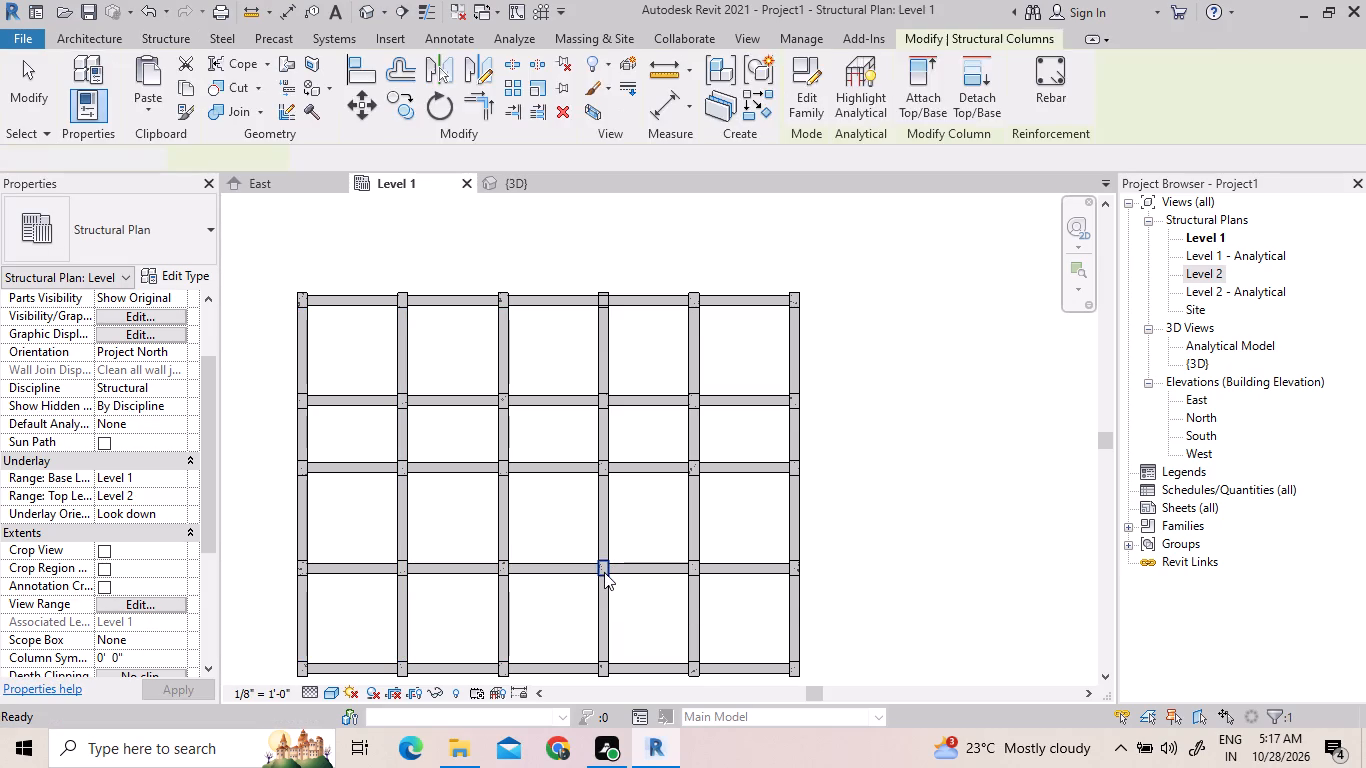
pyautogui.click(604, 572)
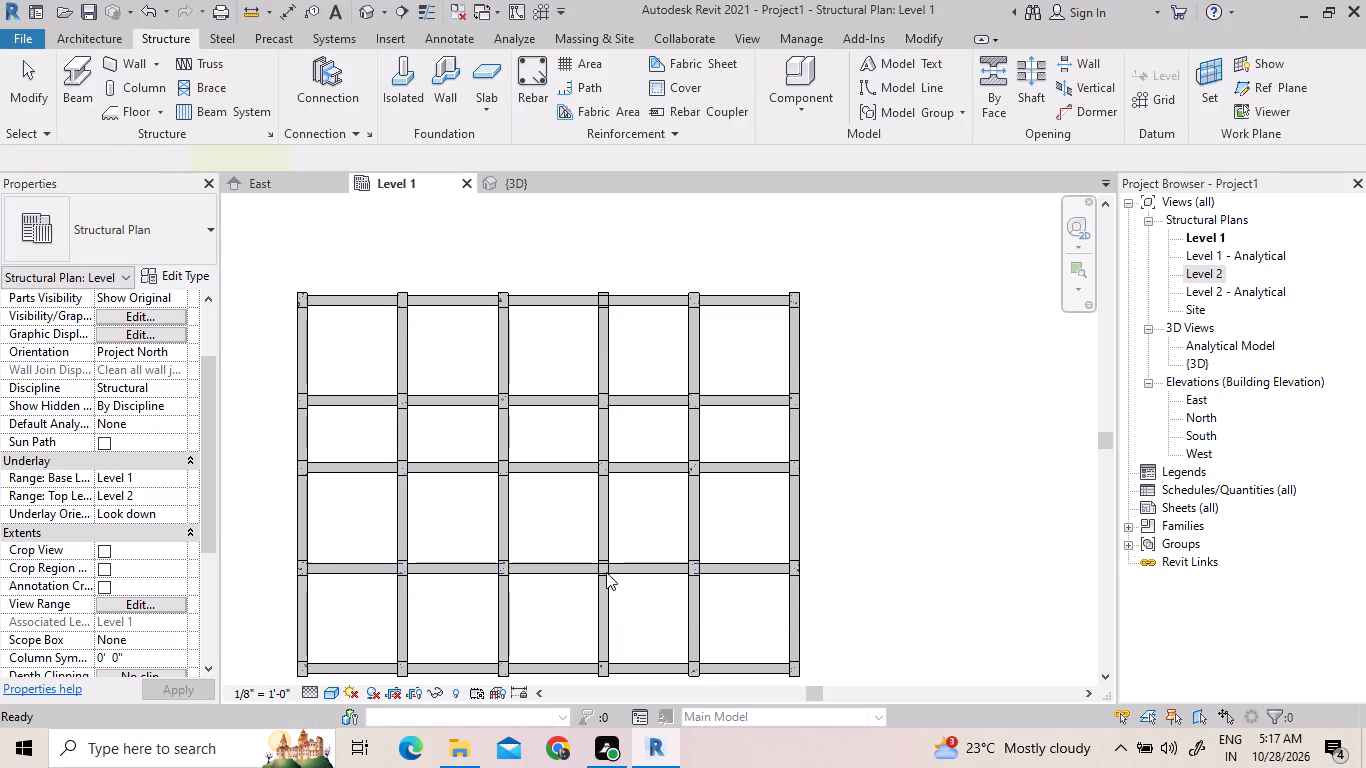
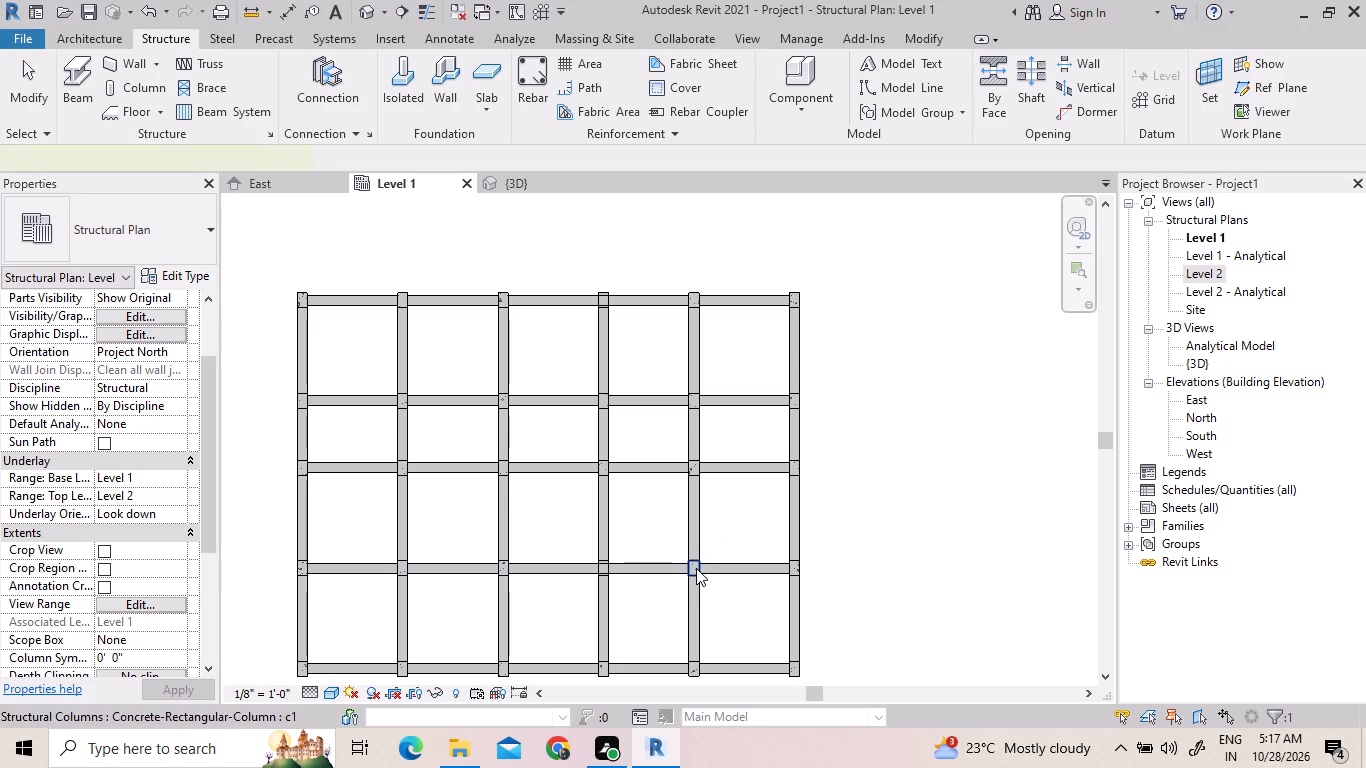
# Delete the structural column where the fifth column line from the west meets the second beam row from the south.
pyautogui.press('Delete')
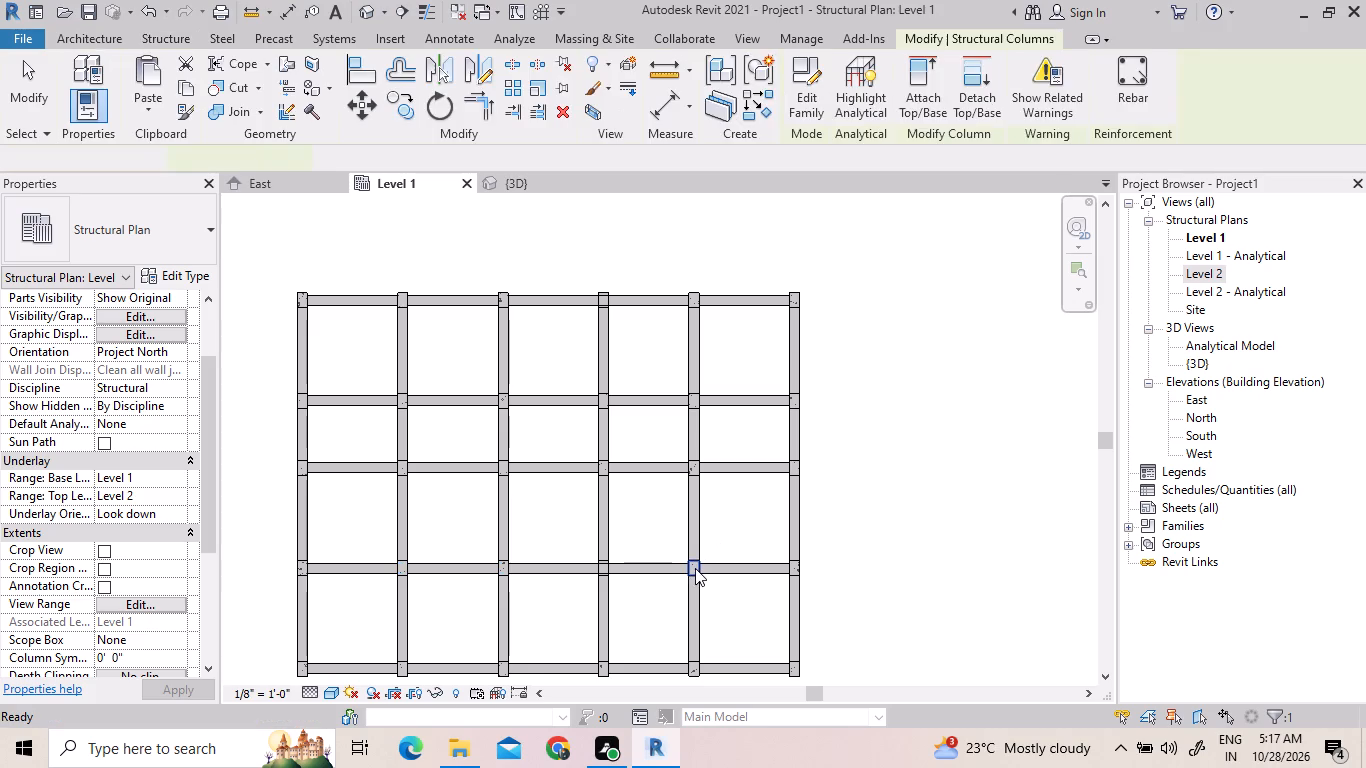
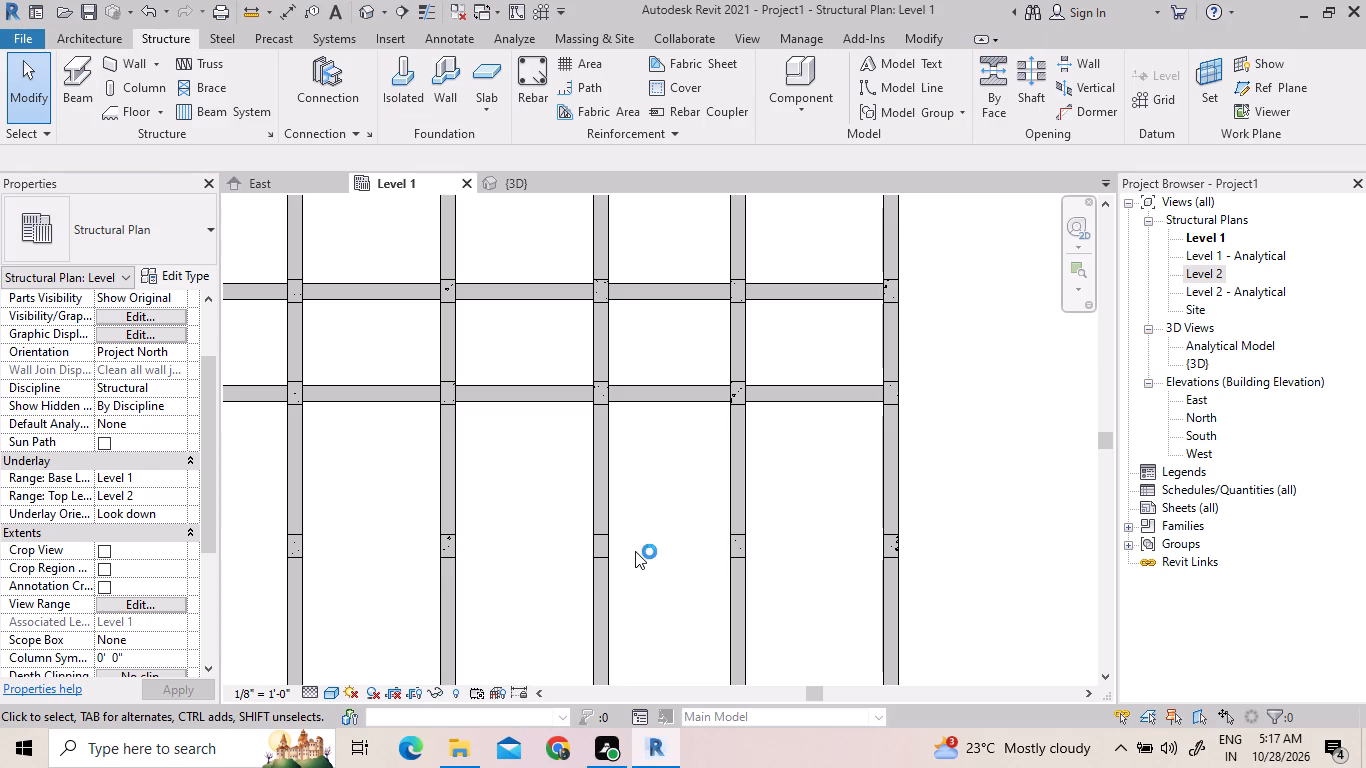
# Inspect the structural column on the fifth column line, second row from the south, and the surrounding frame in 3D from several angles.
pyautogui.click(735, 557)
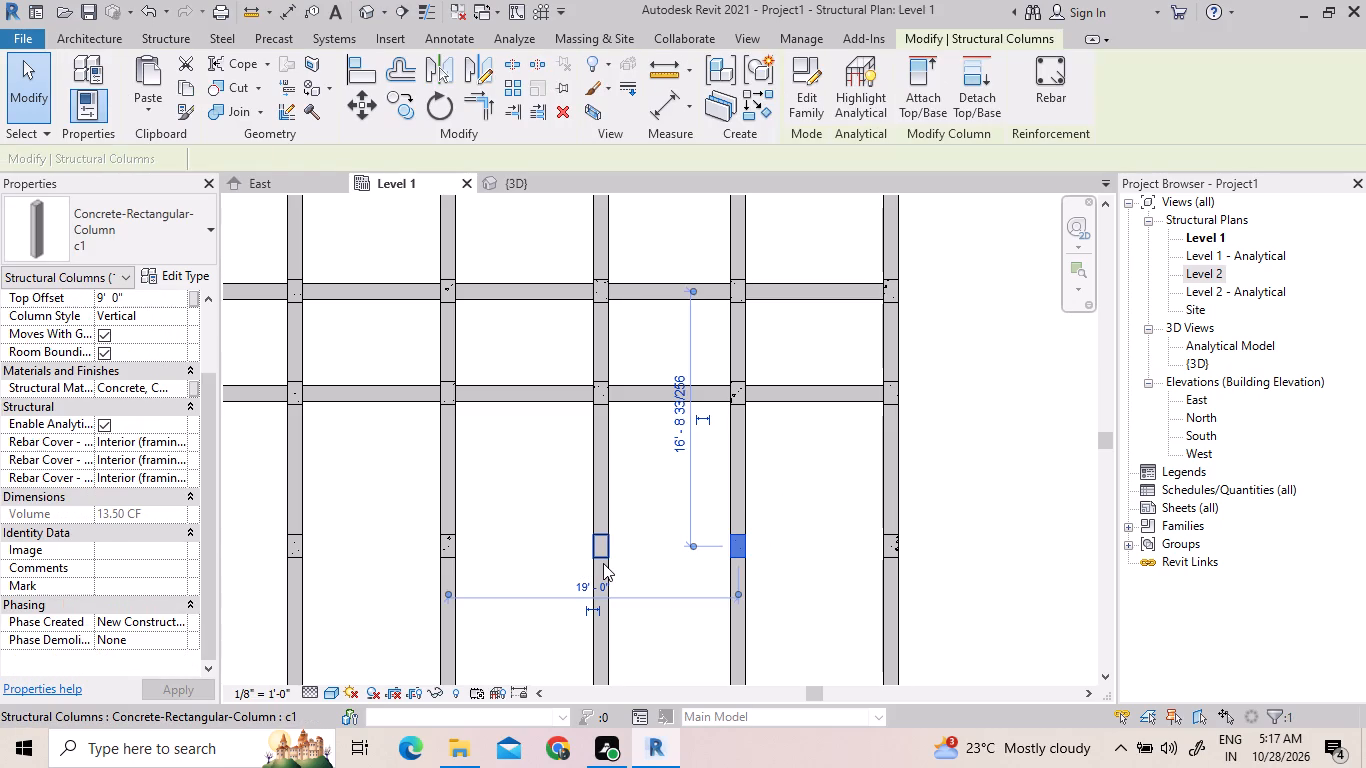
pyautogui.scroll(-6, 605, 563)
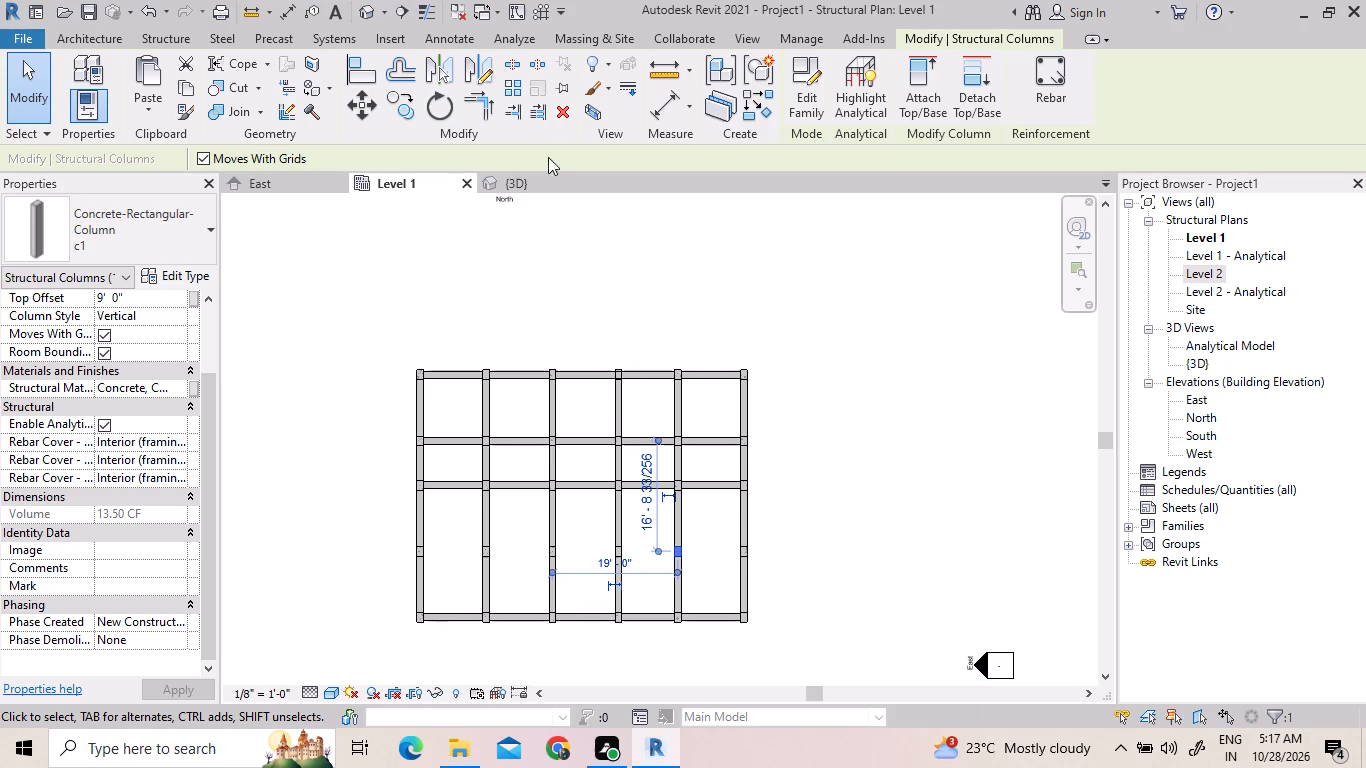
pyautogui.click(525, 181)
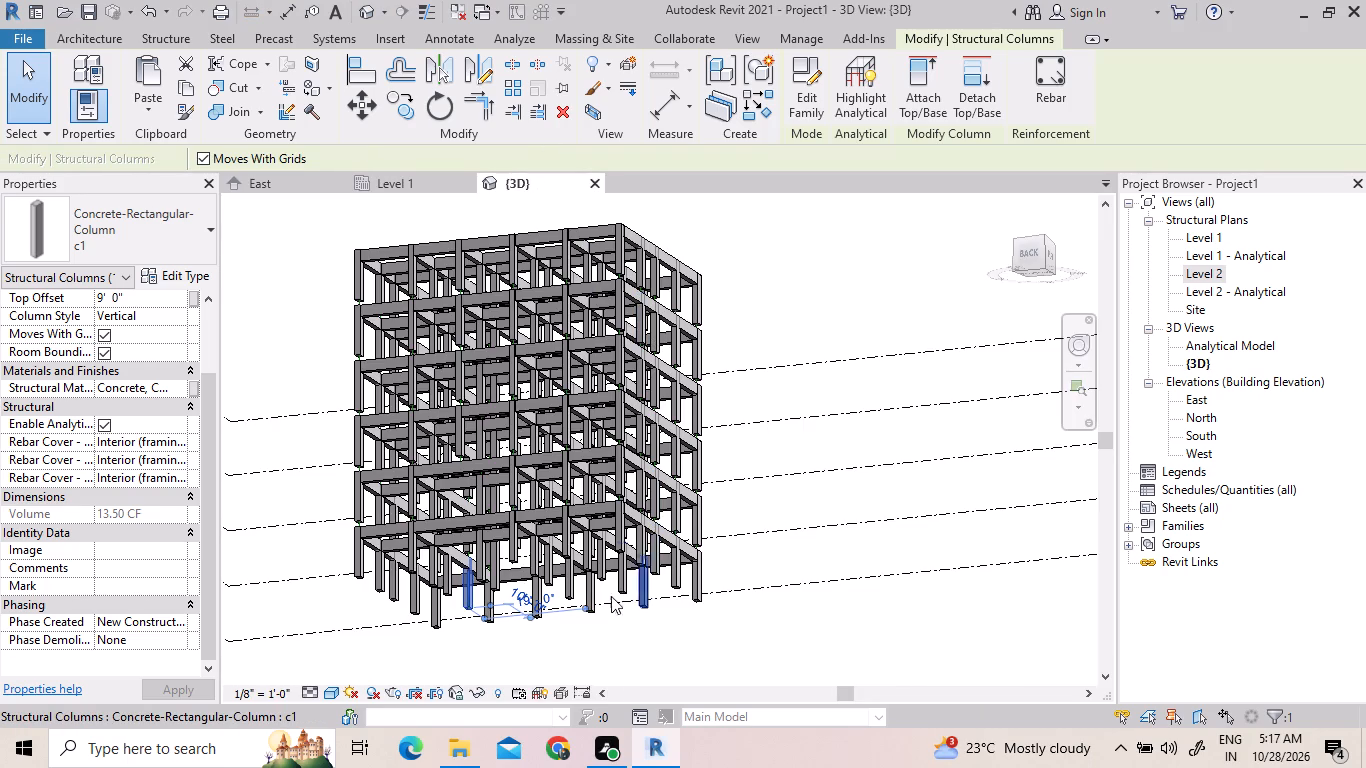
pyautogui.middleClick(560, 615)
pyautogui.moveTo(736, 651); pyautogui.dragTo(495, 613, button='middle')
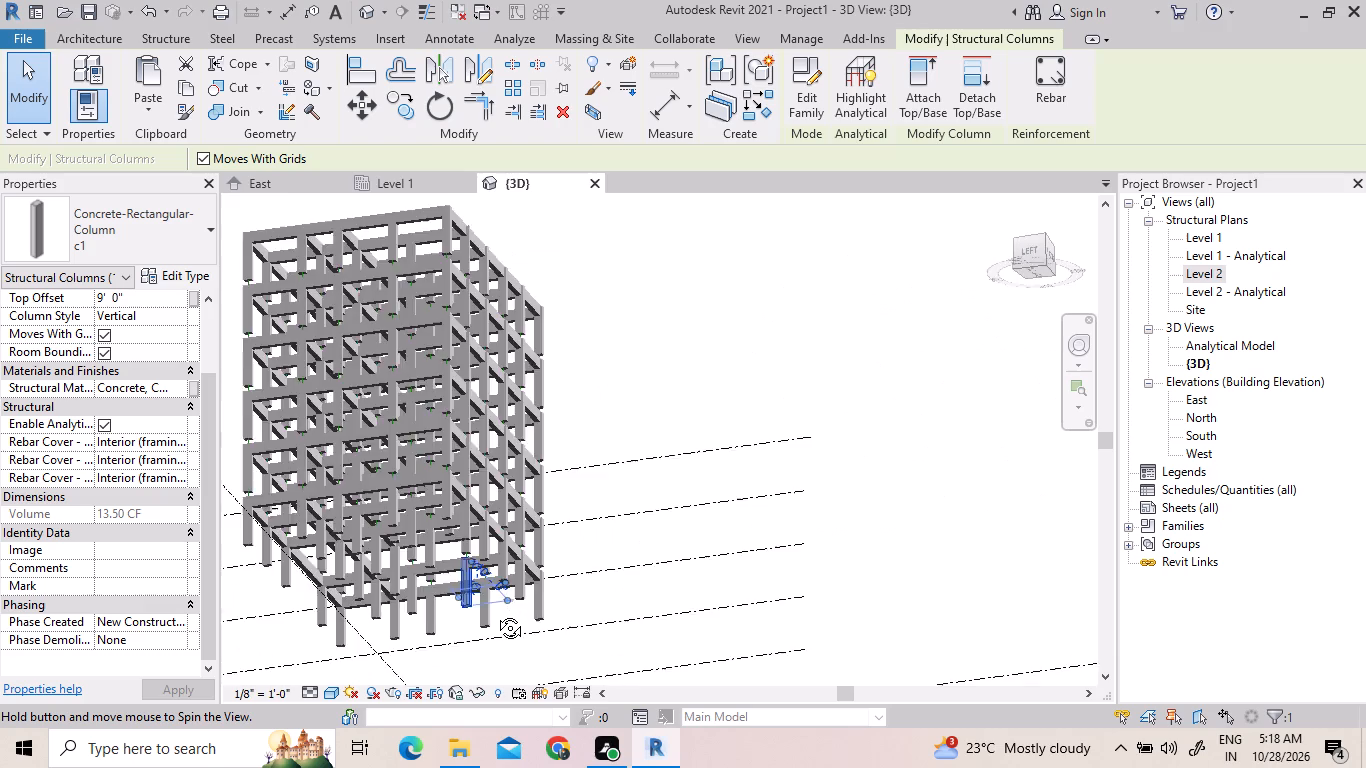
pyautogui.moveTo(495, 613); pyautogui.dragTo(656, 391, button='middle')
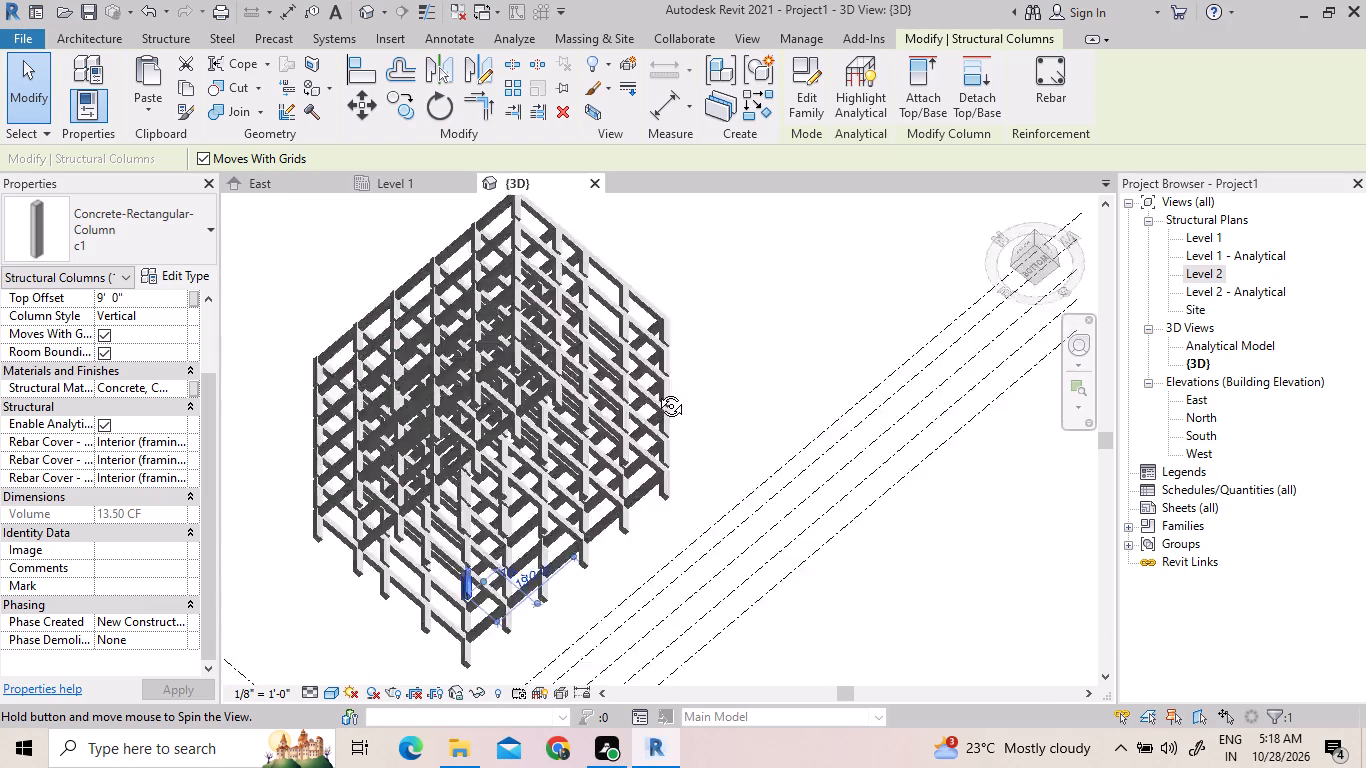
pyautogui.moveTo(656, 391); pyautogui.dragTo(457, 572, button='middle')
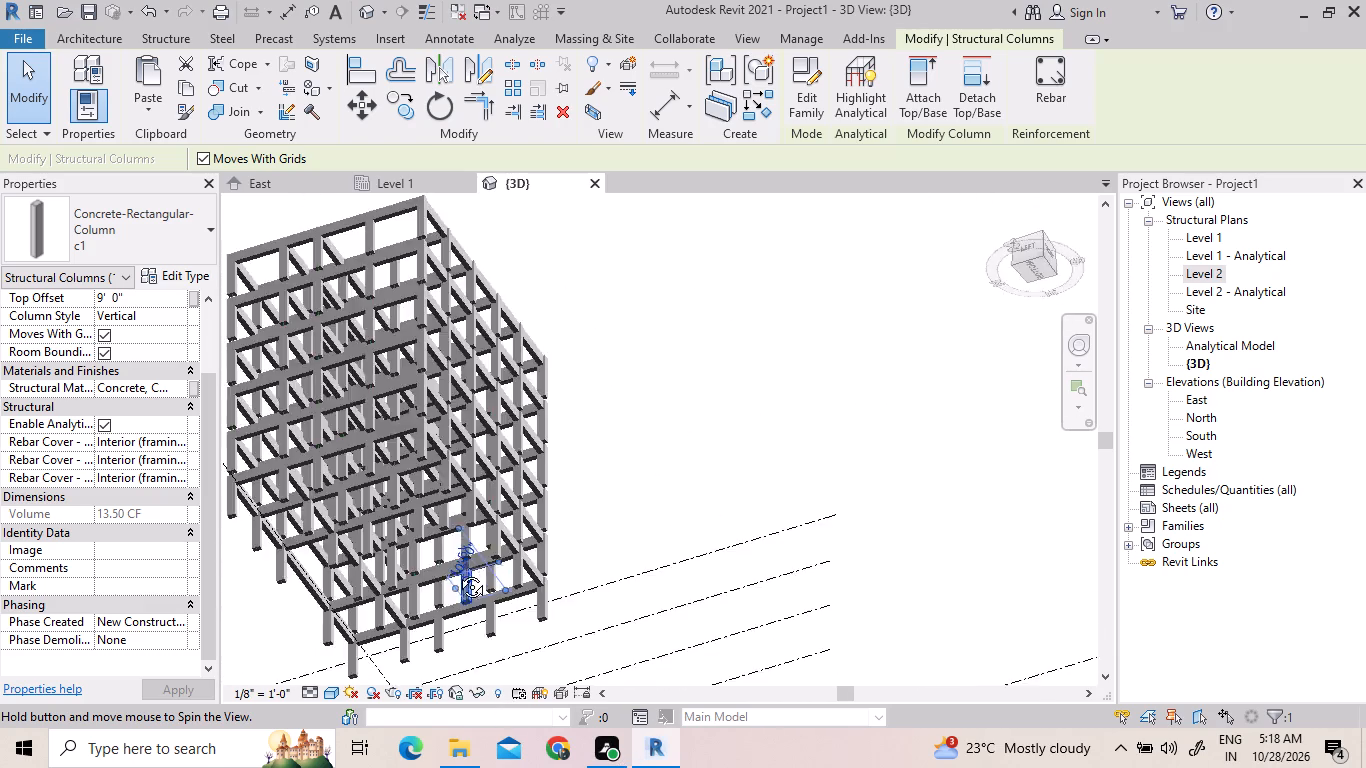
pyautogui.moveTo(457, 572); pyautogui.dragTo(637, 572, button='middle')
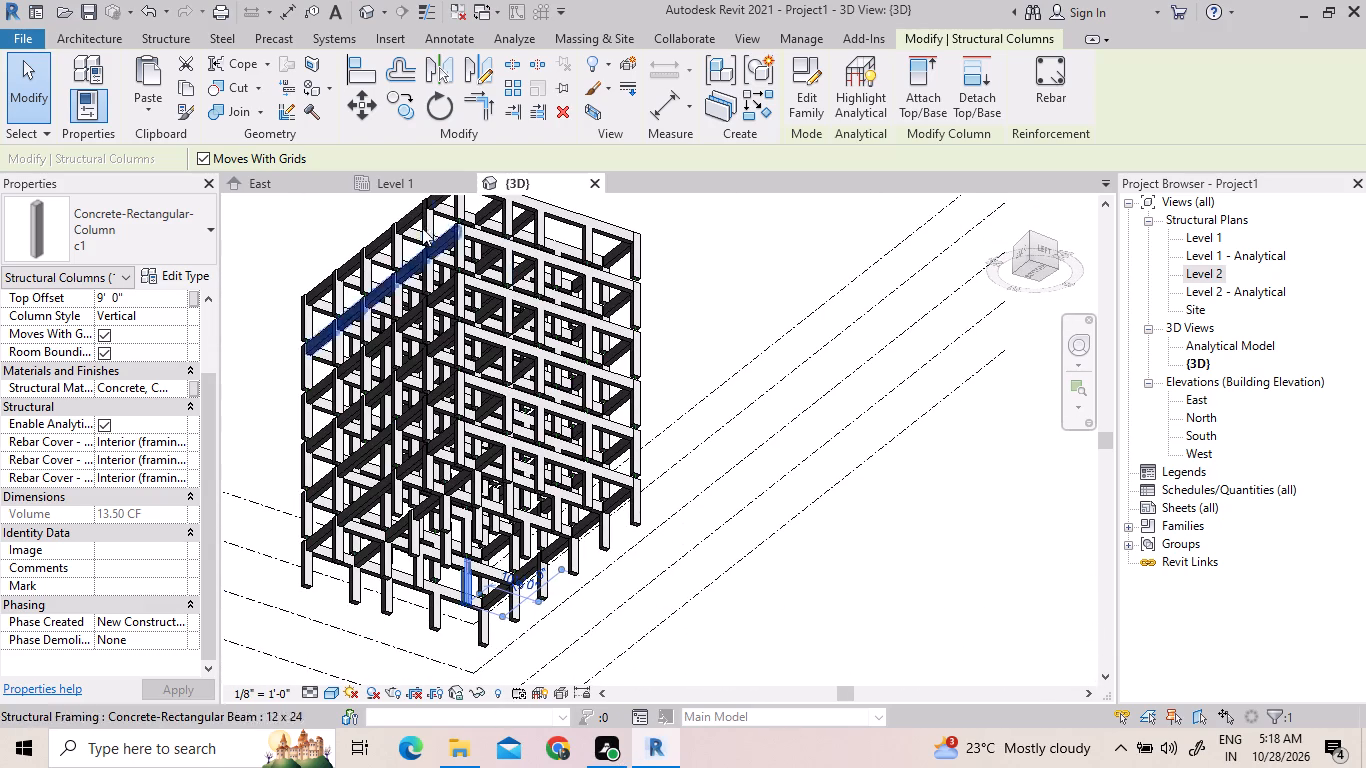
pyautogui.click(401, 188)
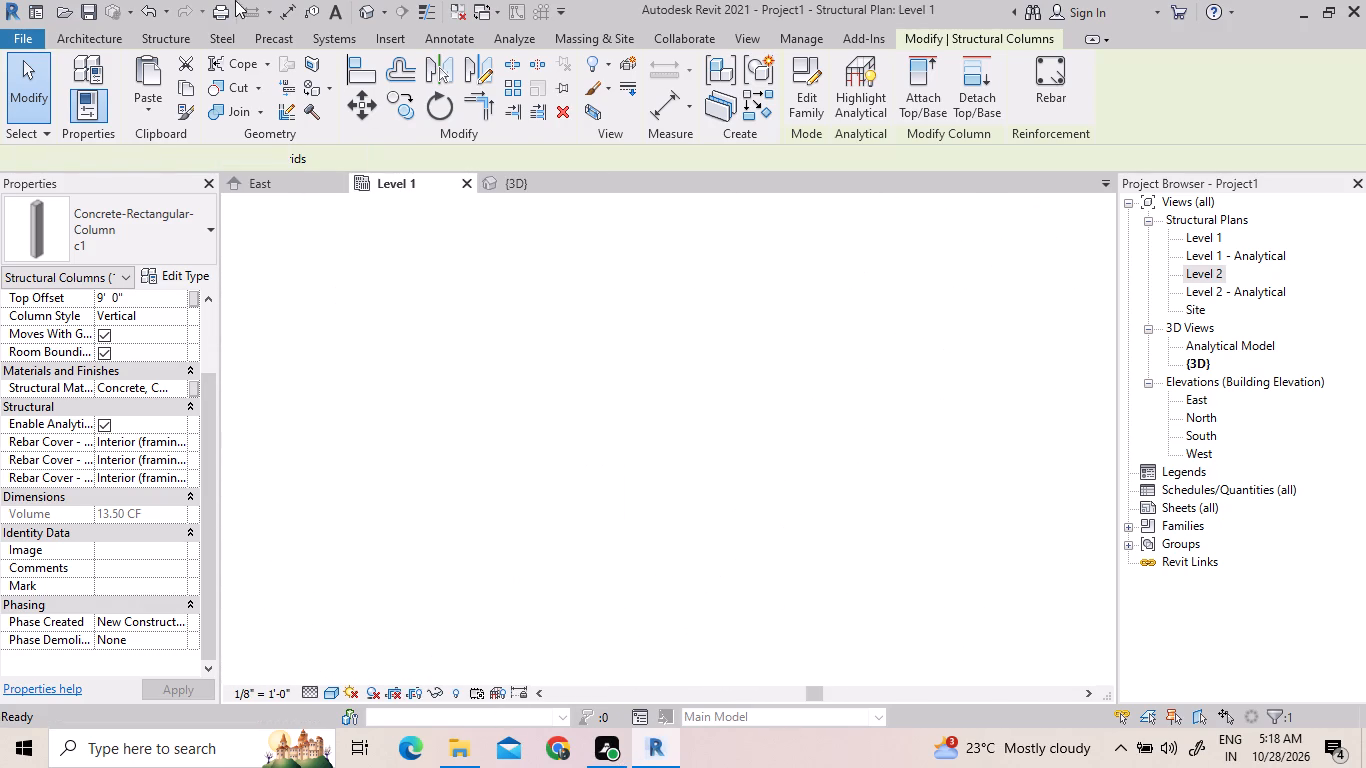
# Undo the last two changes made around the second beam row from the south on Level 1.
pyautogui.click(149, 16)
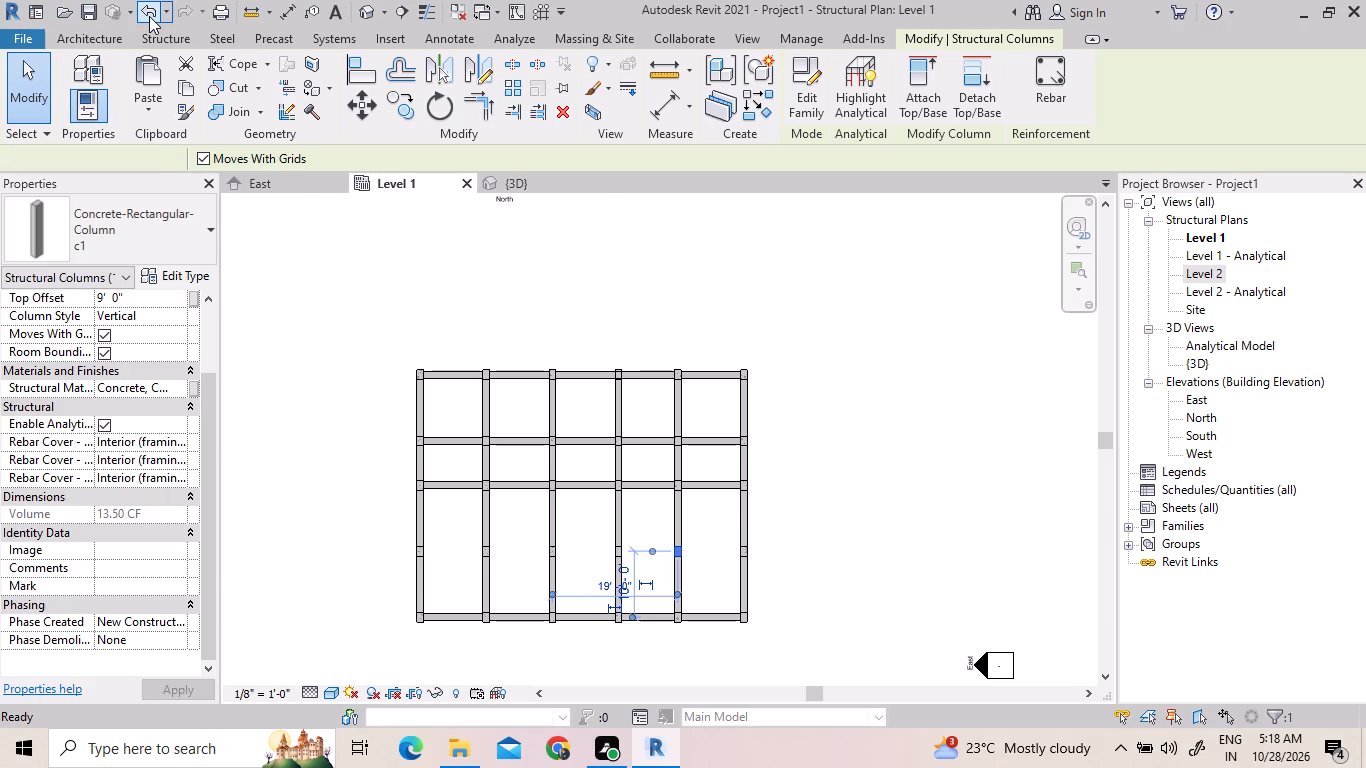
pyautogui.scroll(-5, 632, 397)
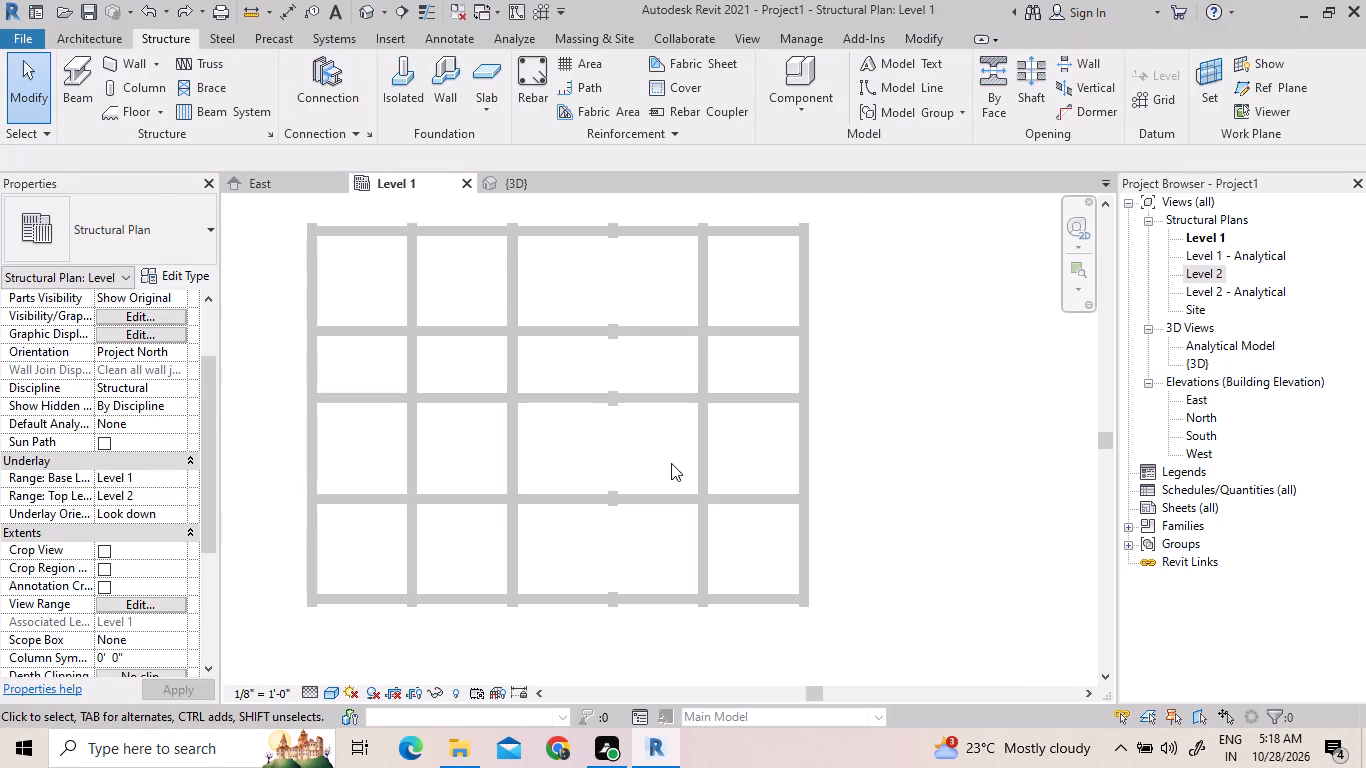
pyautogui.click(153, 12)
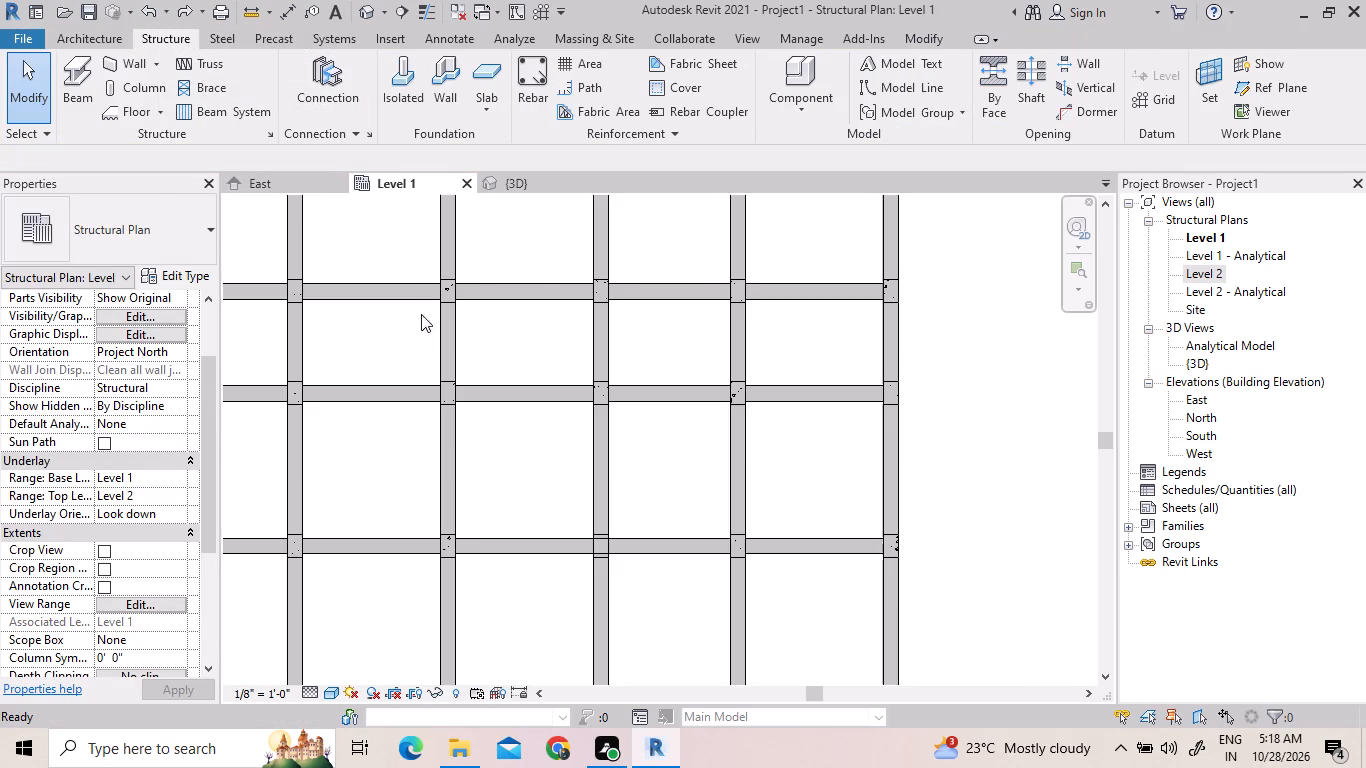
pyautogui.scroll(-2, 558, 492)
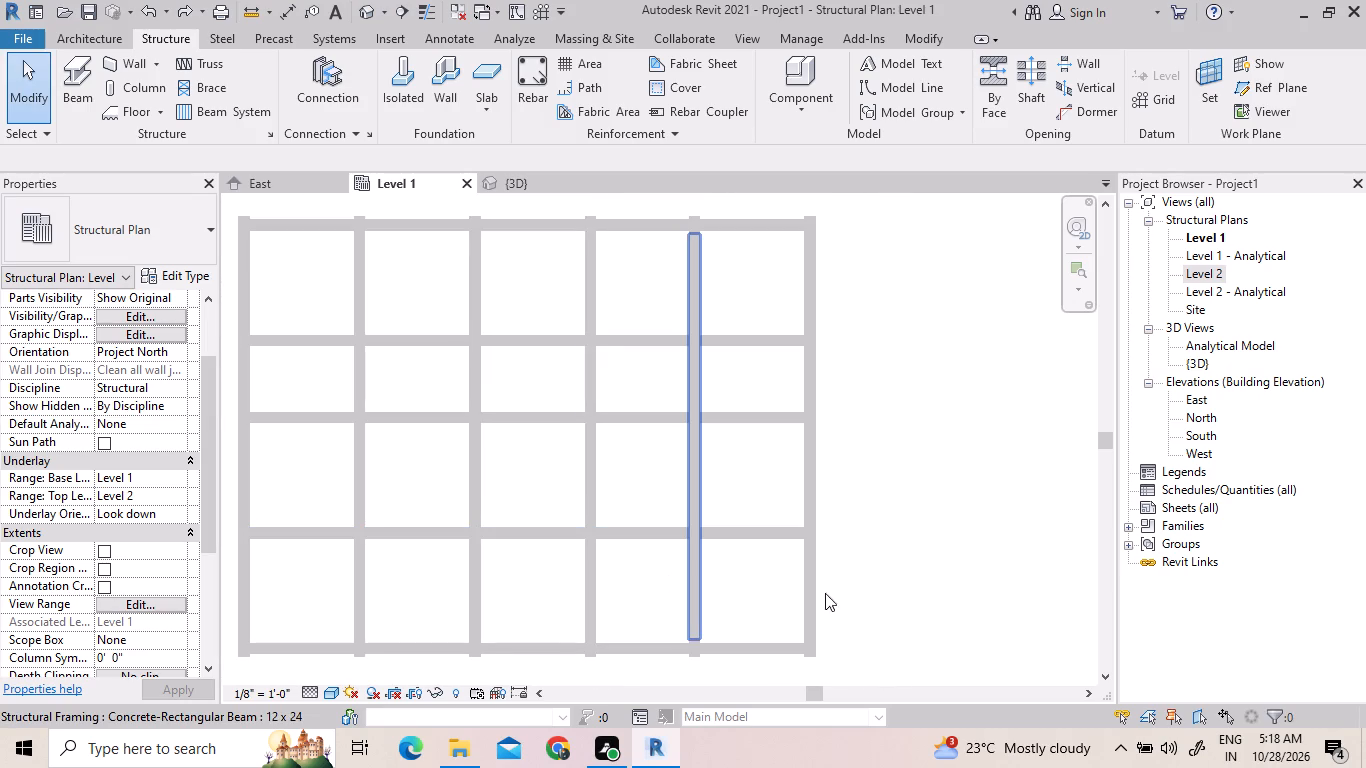
pyautogui.moveTo(916, 576); pyautogui.dragTo(1047, 584, button='middle')
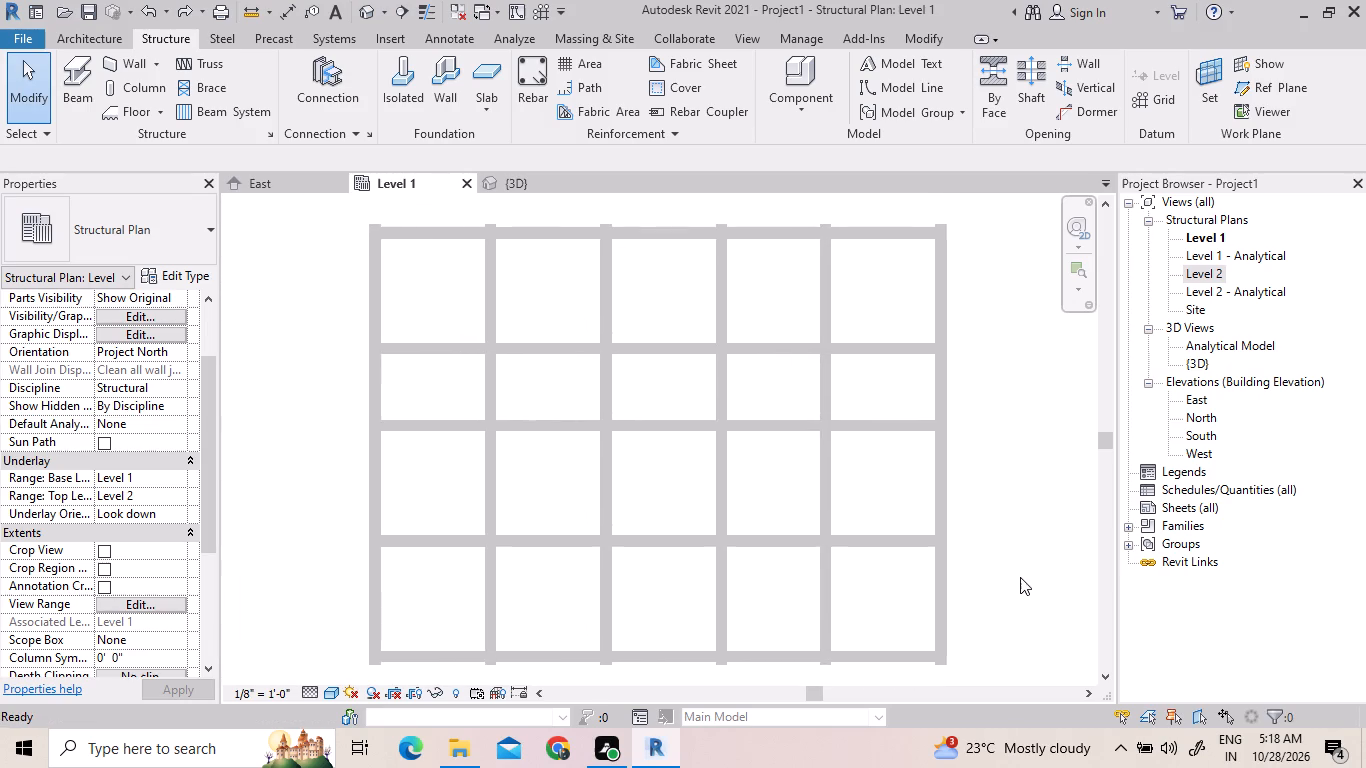
pyautogui.press('Escape')
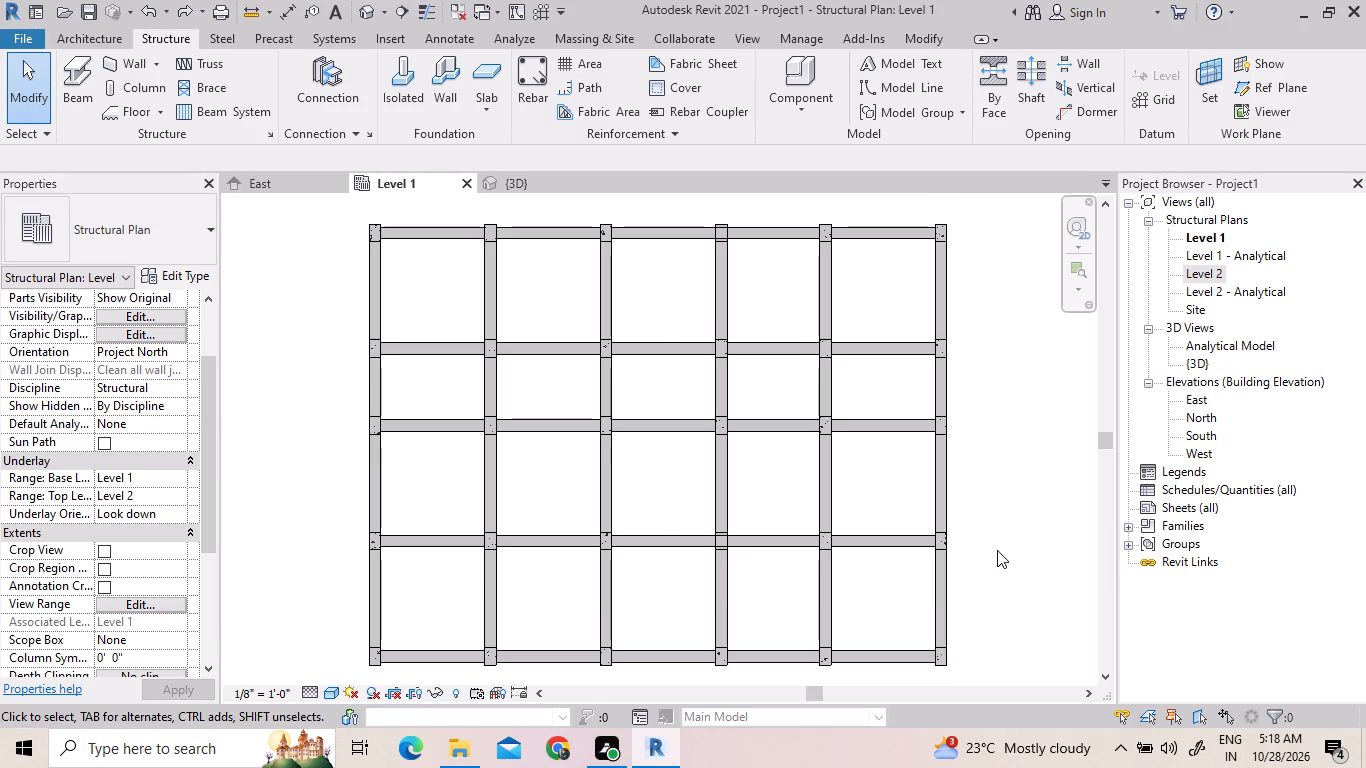
pyautogui.press('Escape')
# Start a structural foundation slab on Level 1 and try to define its boundary by picking at the frame's northwest corner.
pyautogui.scroll(-2, 974, 566)
pyautogui.moveTo(974, 563); pyautogui.dragTo(959, 577, button='middle')
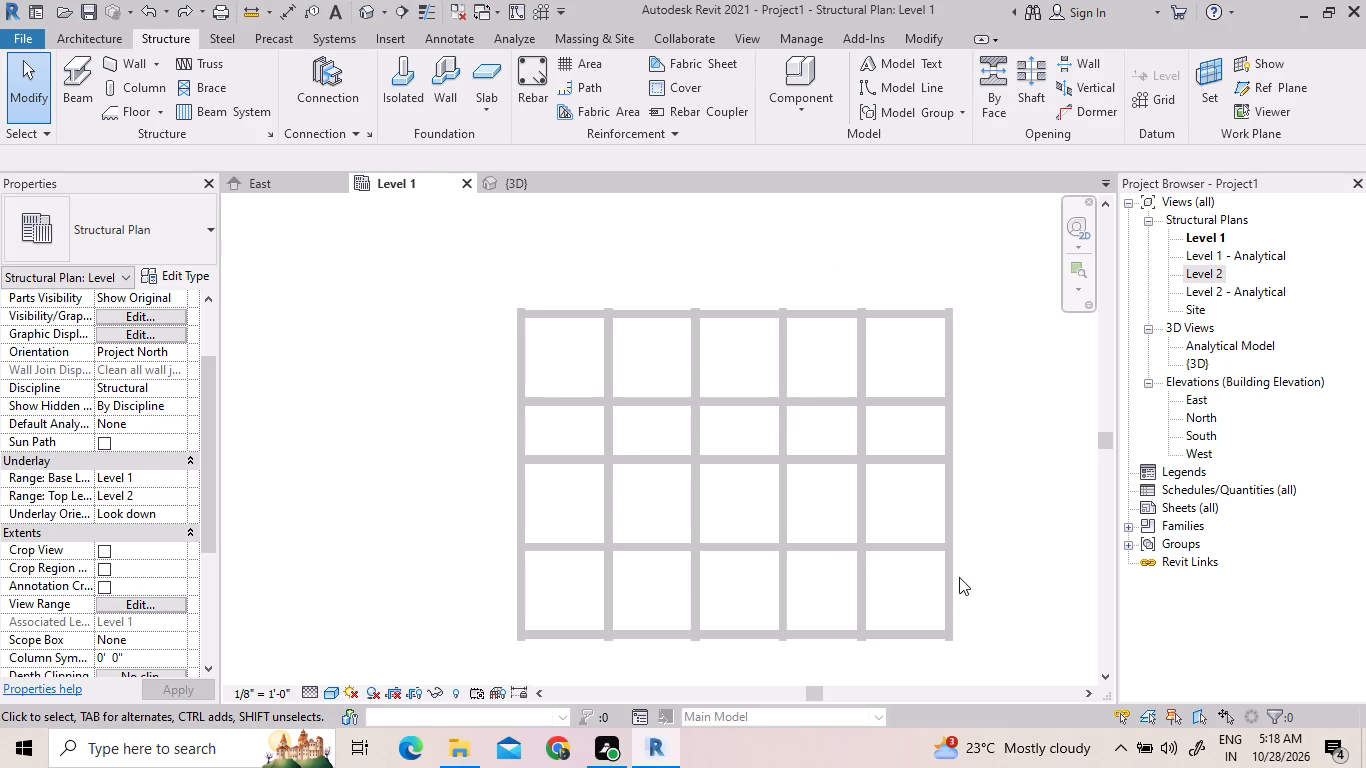
pyautogui.moveTo(959, 577); pyautogui.dragTo(909, 606, button='middle')
pyautogui.moveTo(942, 424); pyautogui.dragTo(942, 423, button='middle')
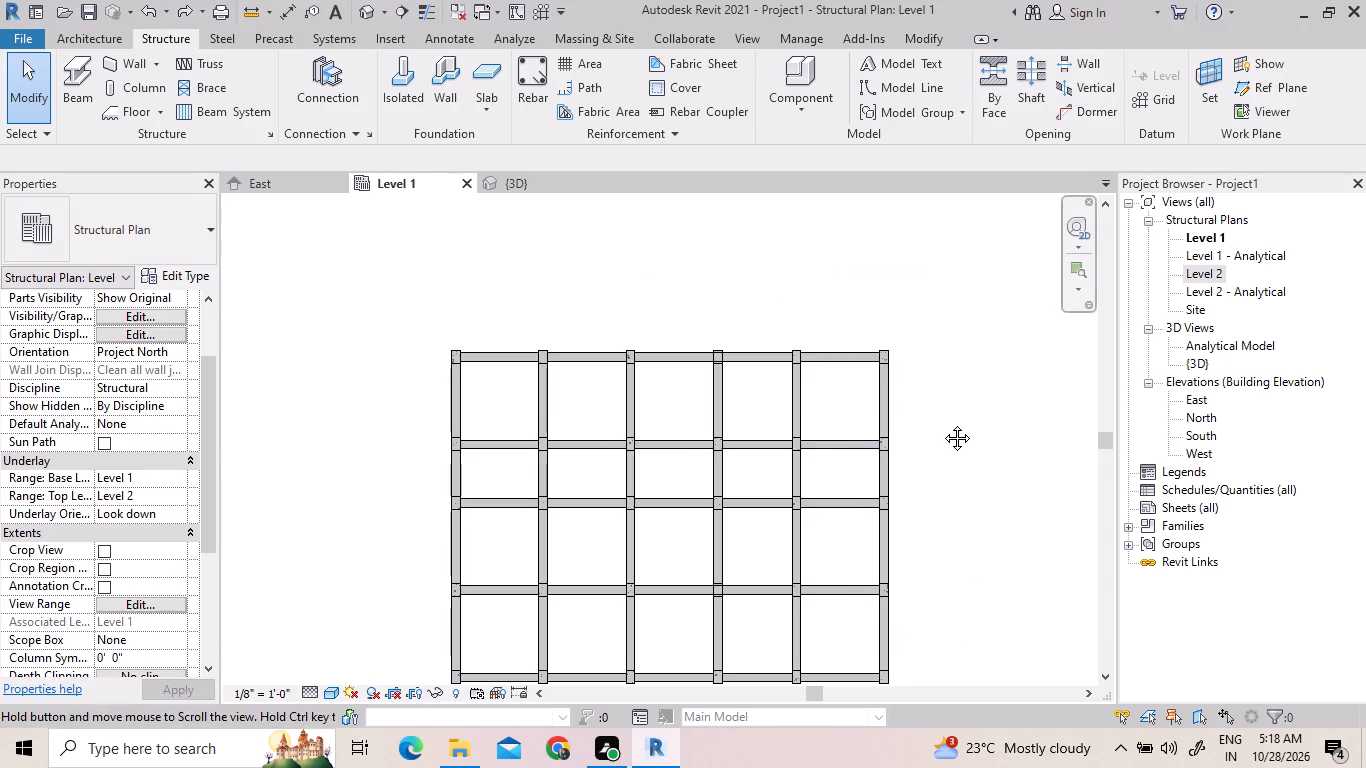
pyautogui.moveTo(942, 423); pyautogui.dragTo(944, 366, button='middle')
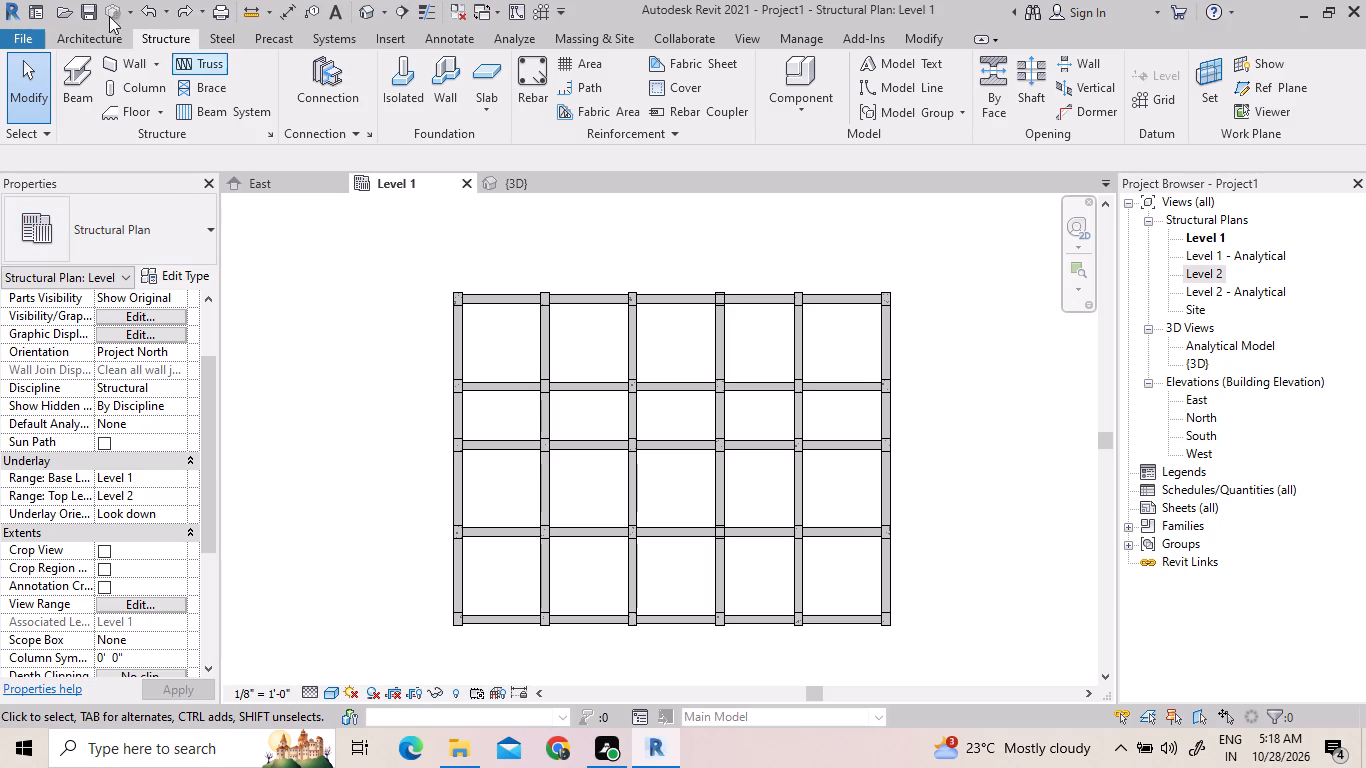
pyautogui.click(485, 89)
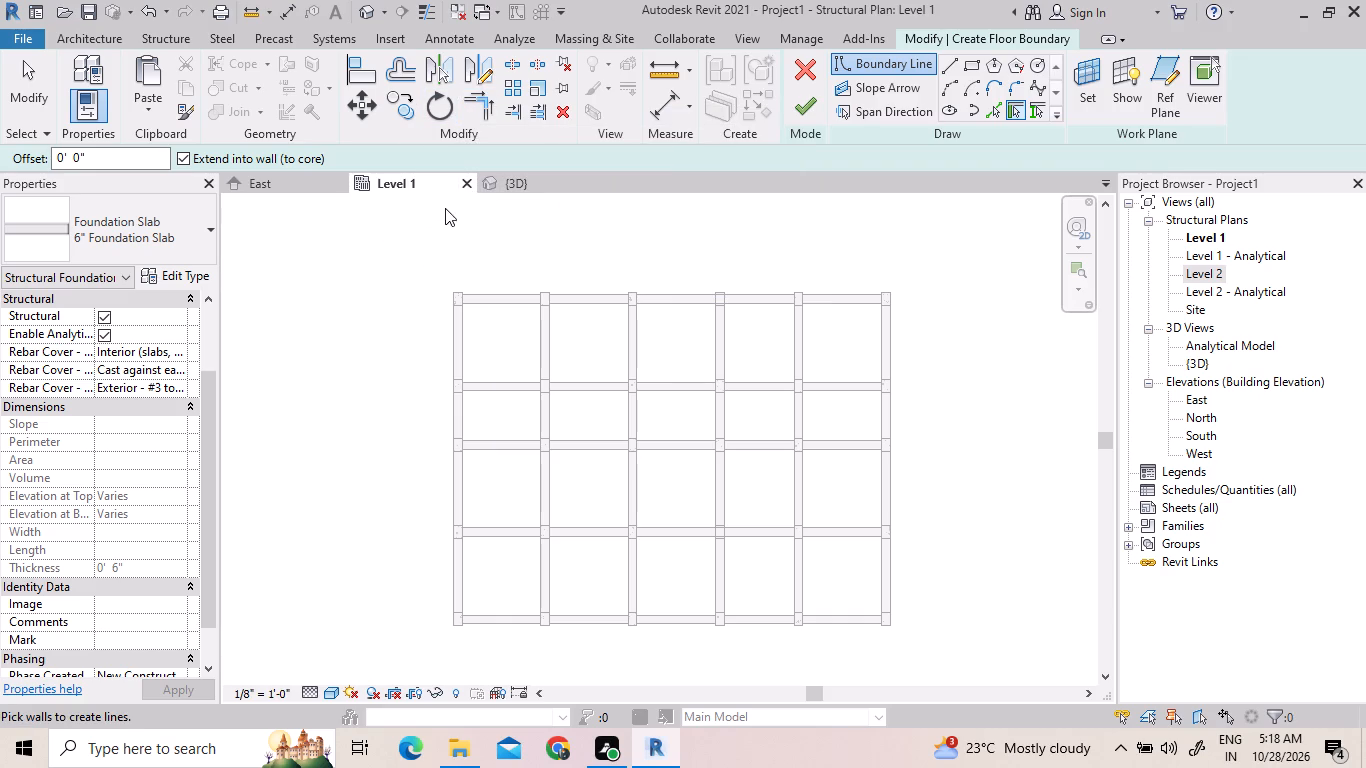
pyautogui.click(222, 158)
pyautogui.click(206, 157)
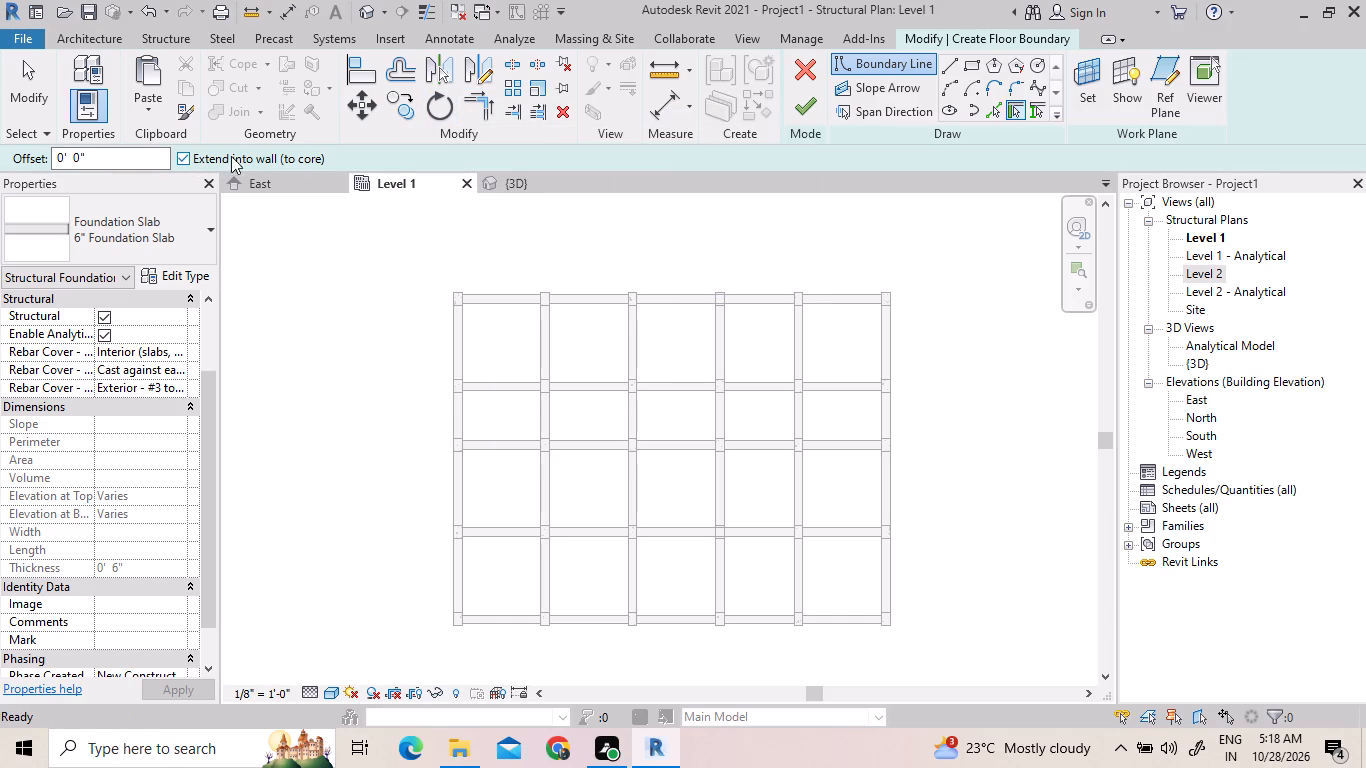
pyautogui.moveTo(456, 298); pyautogui.dragTo(490, 374)
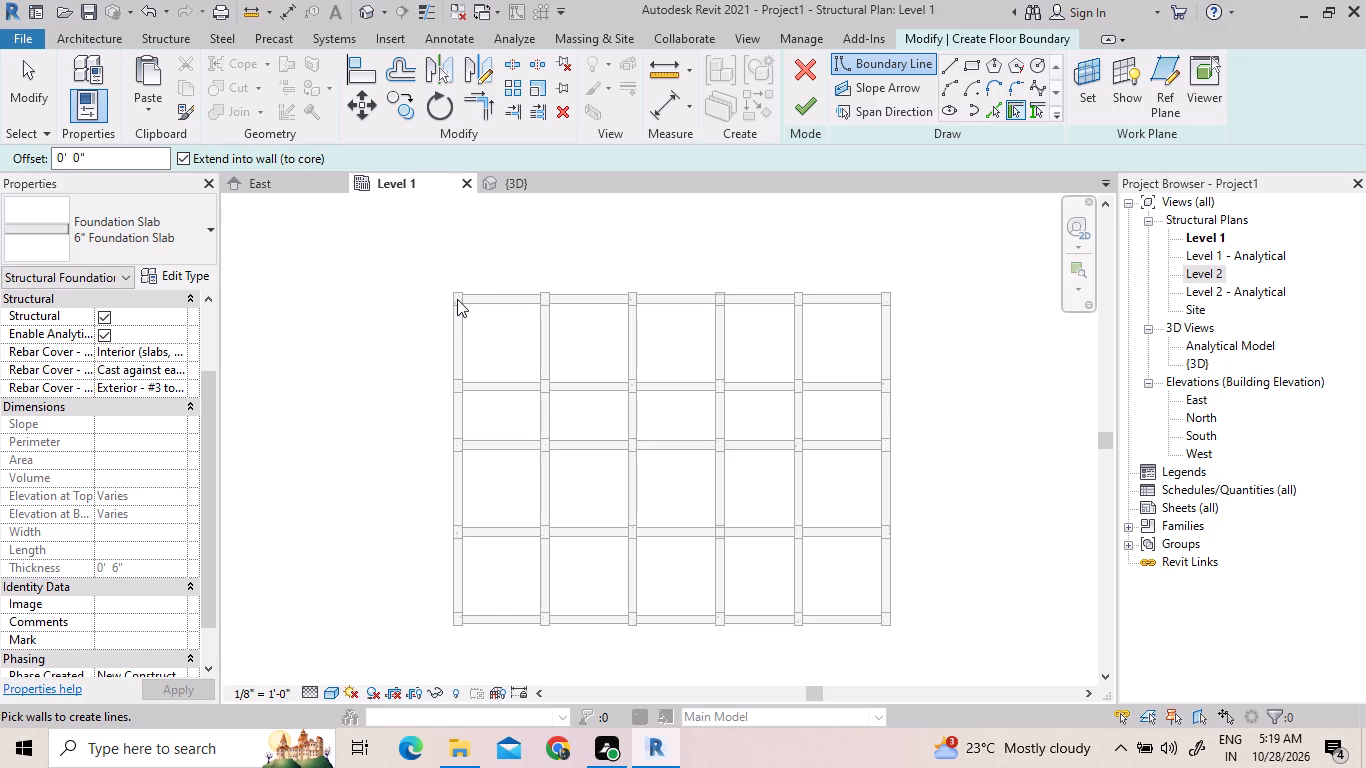
pyautogui.click(457, 299)
pyautogui.moveTo(457, 299); pyautogui.dragTo(460, 392)
# Sketch a rectangular slab boundary from the frame's northwest to southeast corner on the outer beam centrelines, about 36'-8" north to south.
pyautogui.click(981, 61)
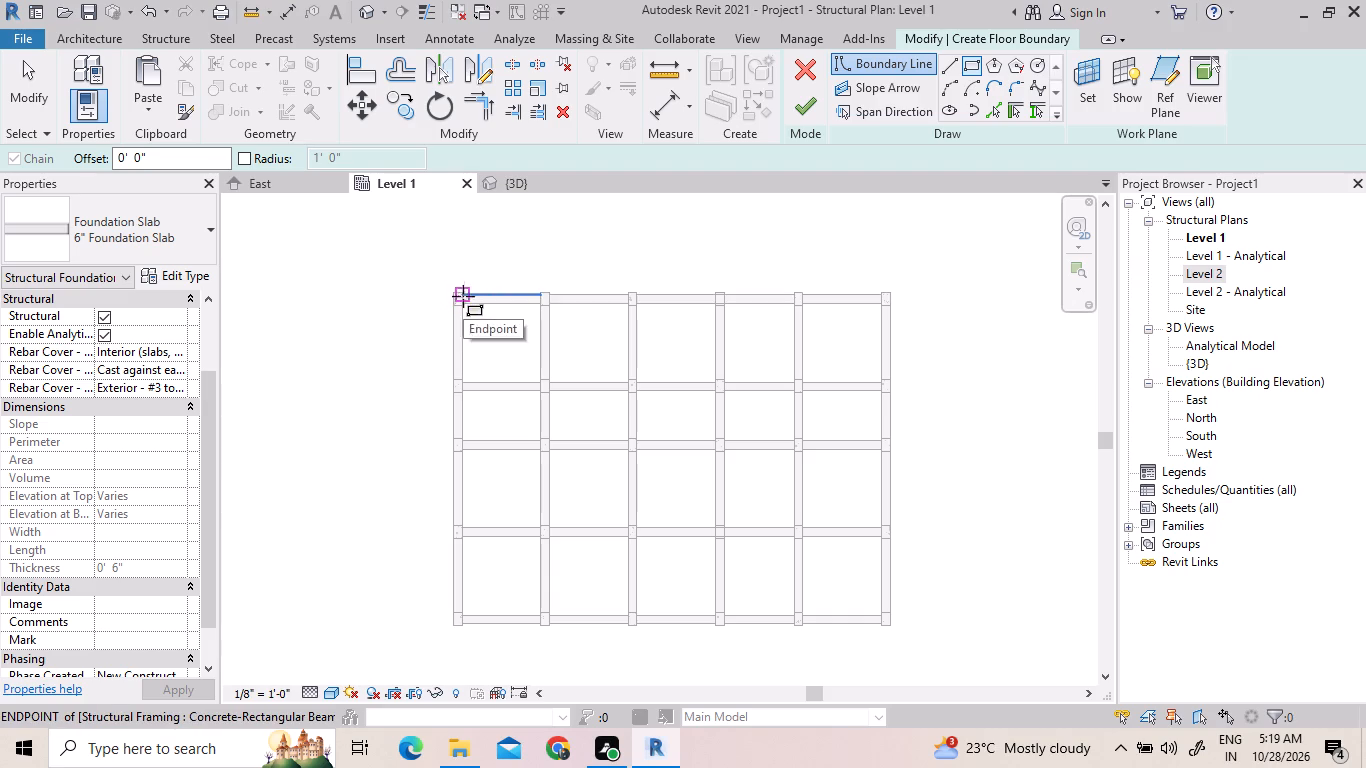
pyautogui.scroll(4, 465, 288)
pyautogui.moveTo(453, 306); pyautogui.dragTo(463, 315)
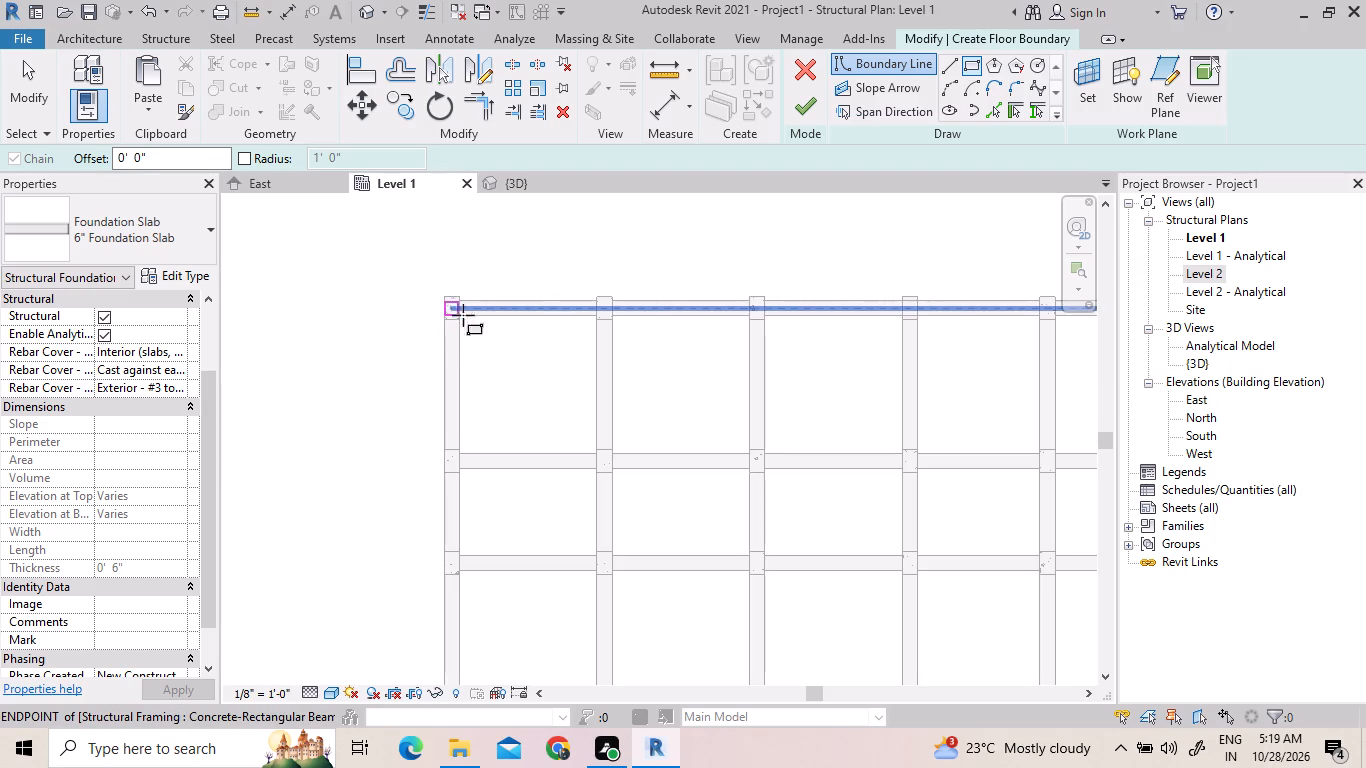
pyautogui.moveTo(463, 315); pyautogui.dragTo(971, 676)
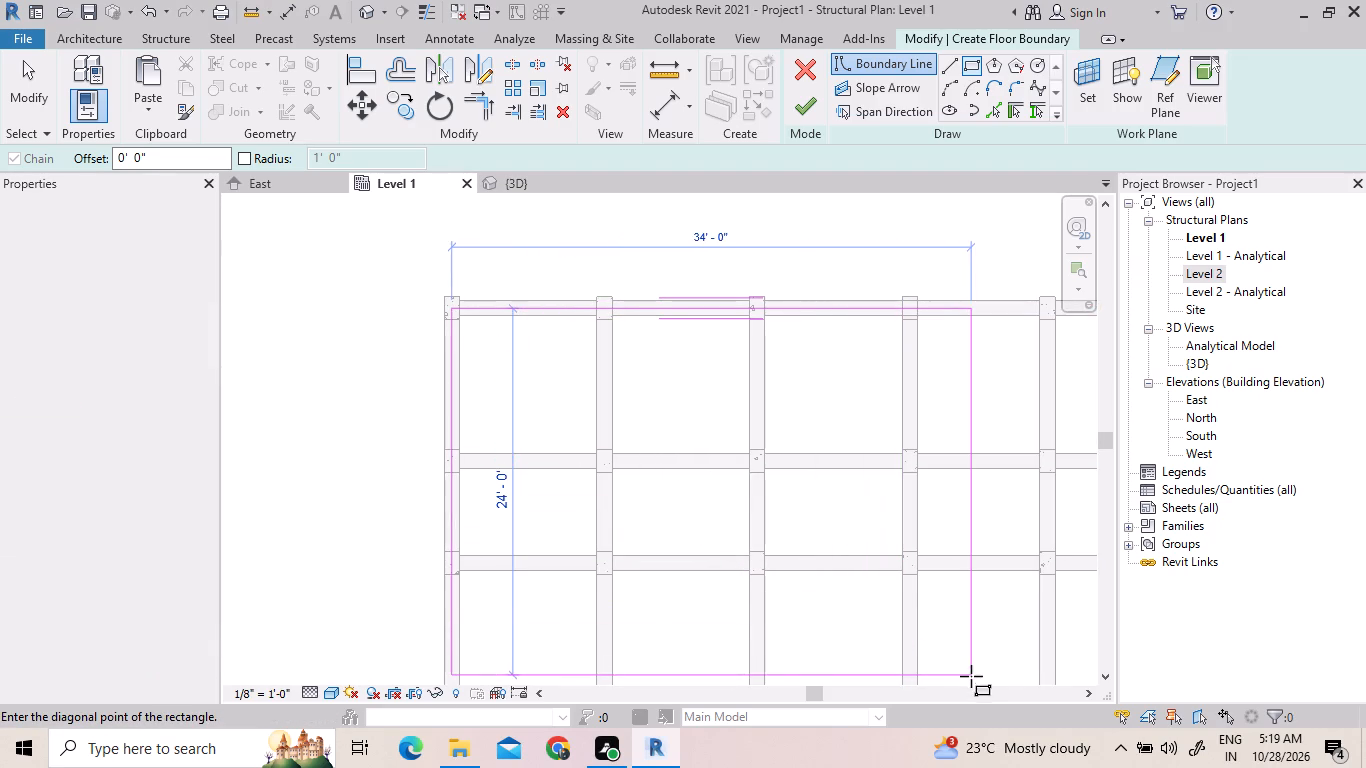
pyautogui.moveTo(971, 676); pyautogui.dragTo(1056, 712)
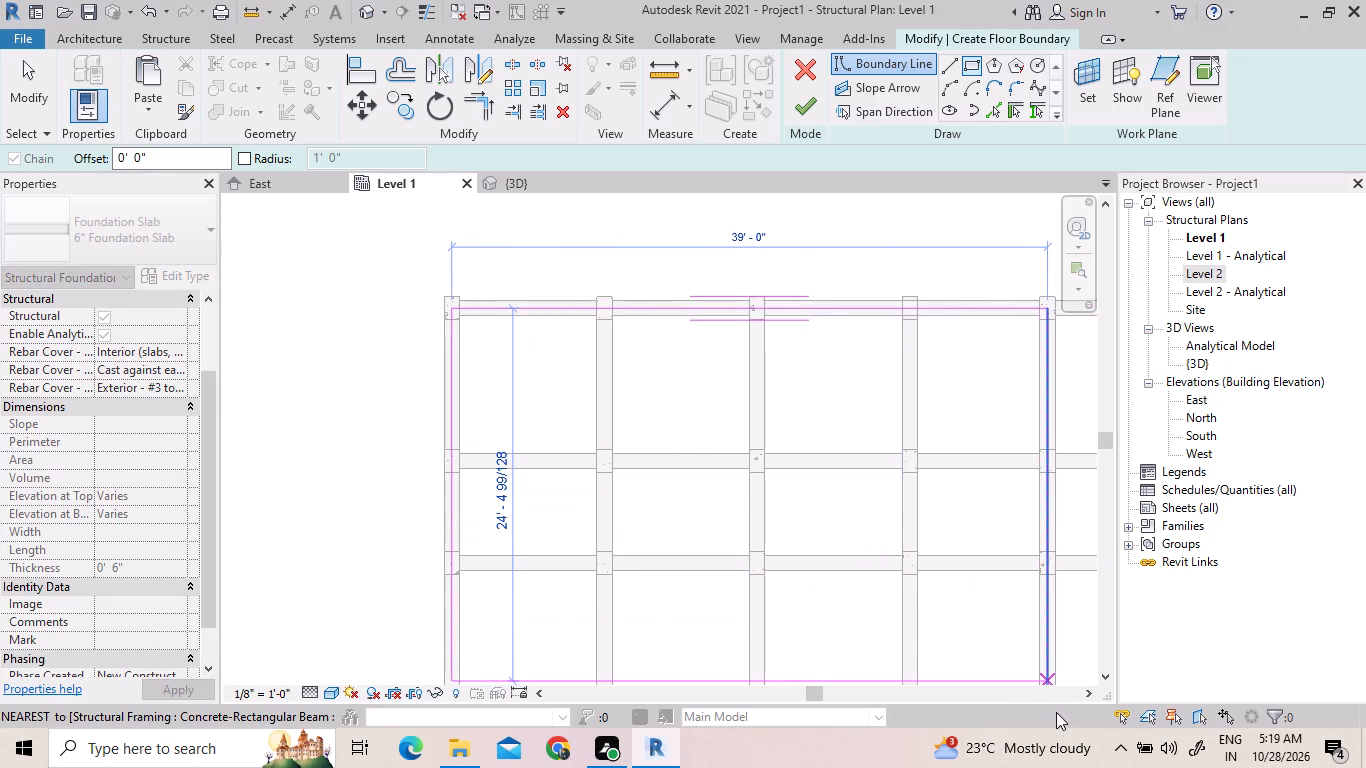
pyautogui.moveTo(1056, 712); pyautogui.dragTo(1110, 661)
pyautogui.scroll(-3, 1056, 712)
pyautogui.moveTo(1110, 661); pyautogui.dragTo(1042, 614)
pyautogui.scroll(-8, 996, 556)
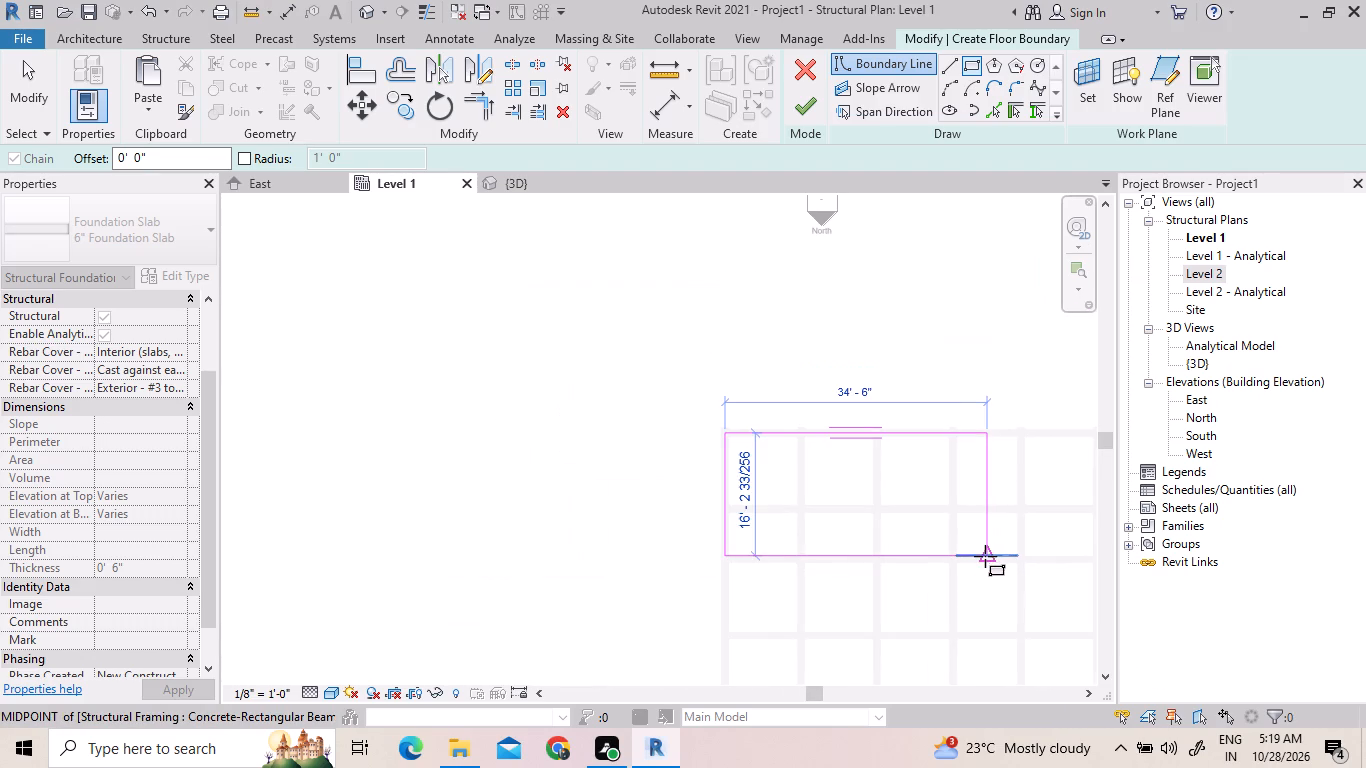
pyautogui.scroll(-1, 948, 510)
pyautogui.moveTo(947, 508); pyautogui.dragTo(771, 438, button='middle')
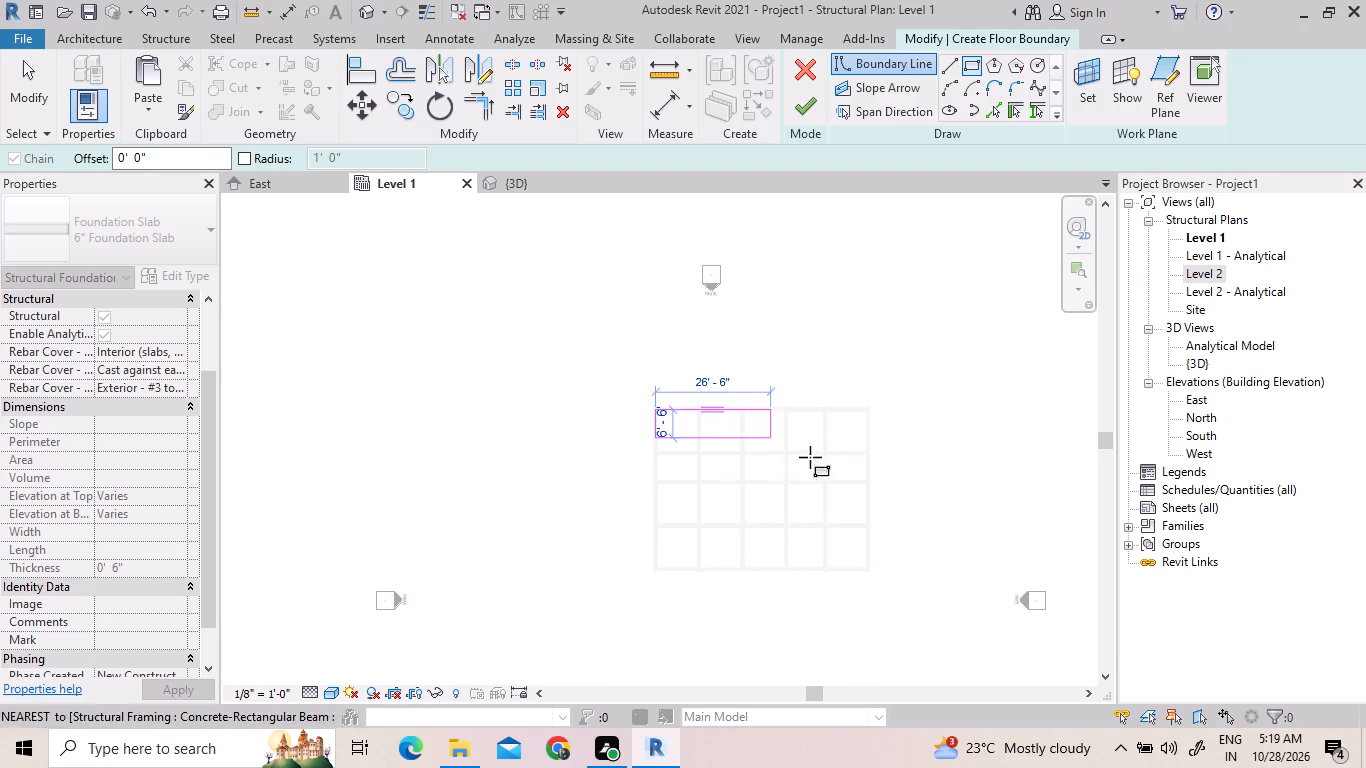
pyautogui.scroll(4, 861, 541)
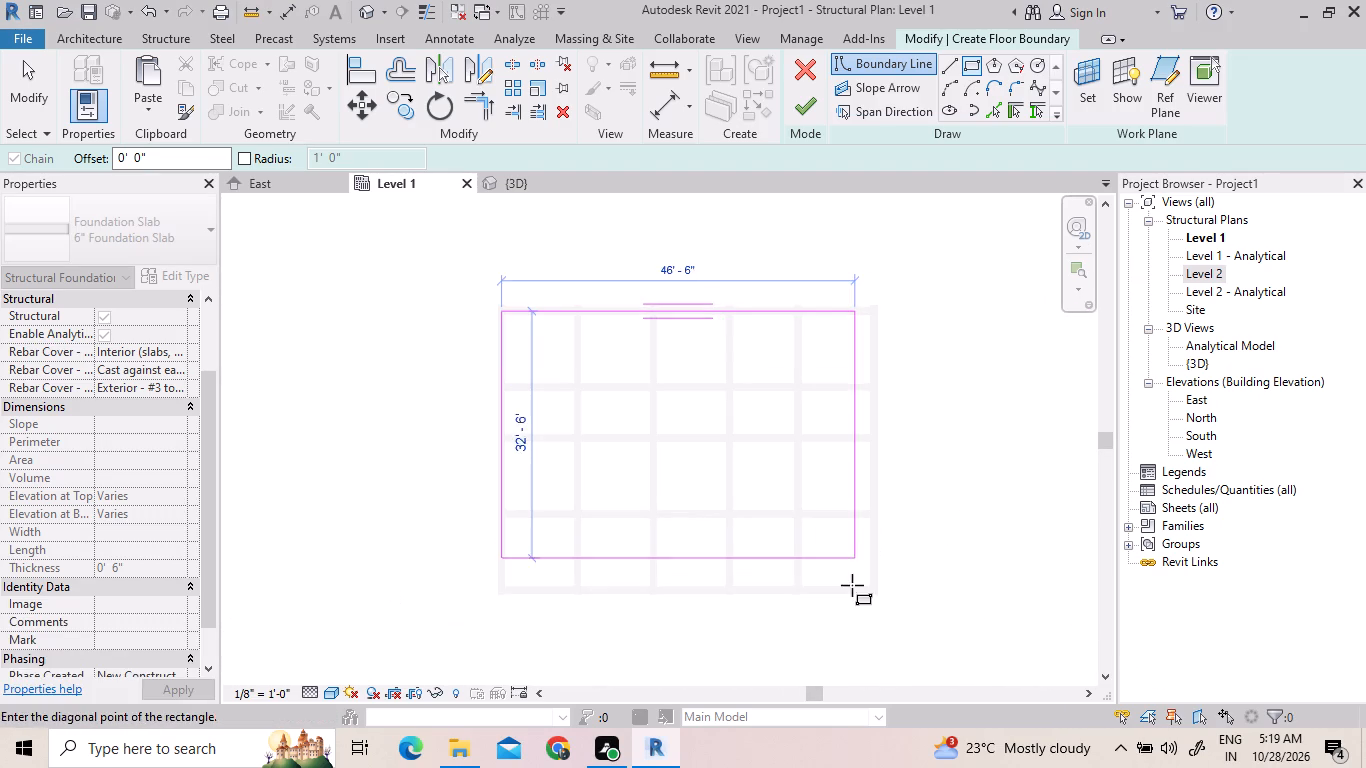
pyautogui.scroll(4, 874, 590)
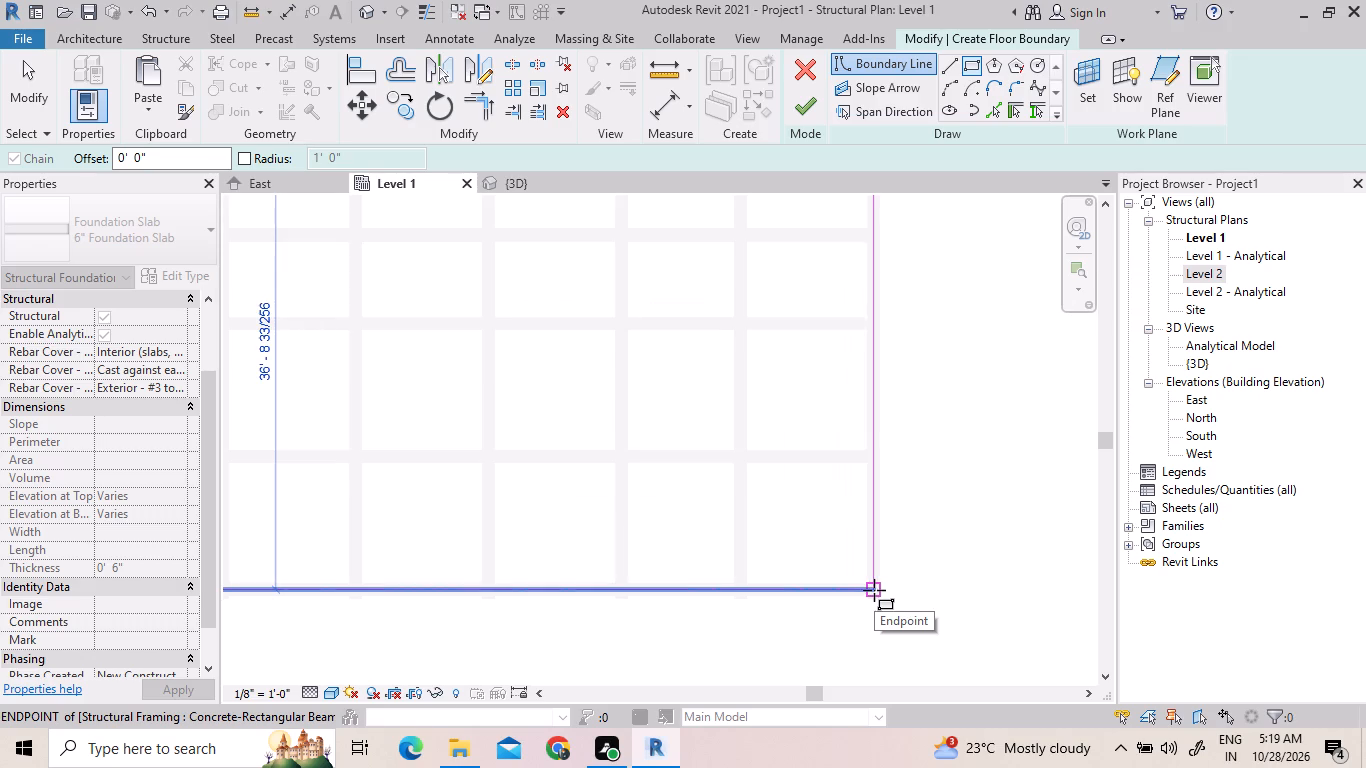
pyautogui.click(874, 590)
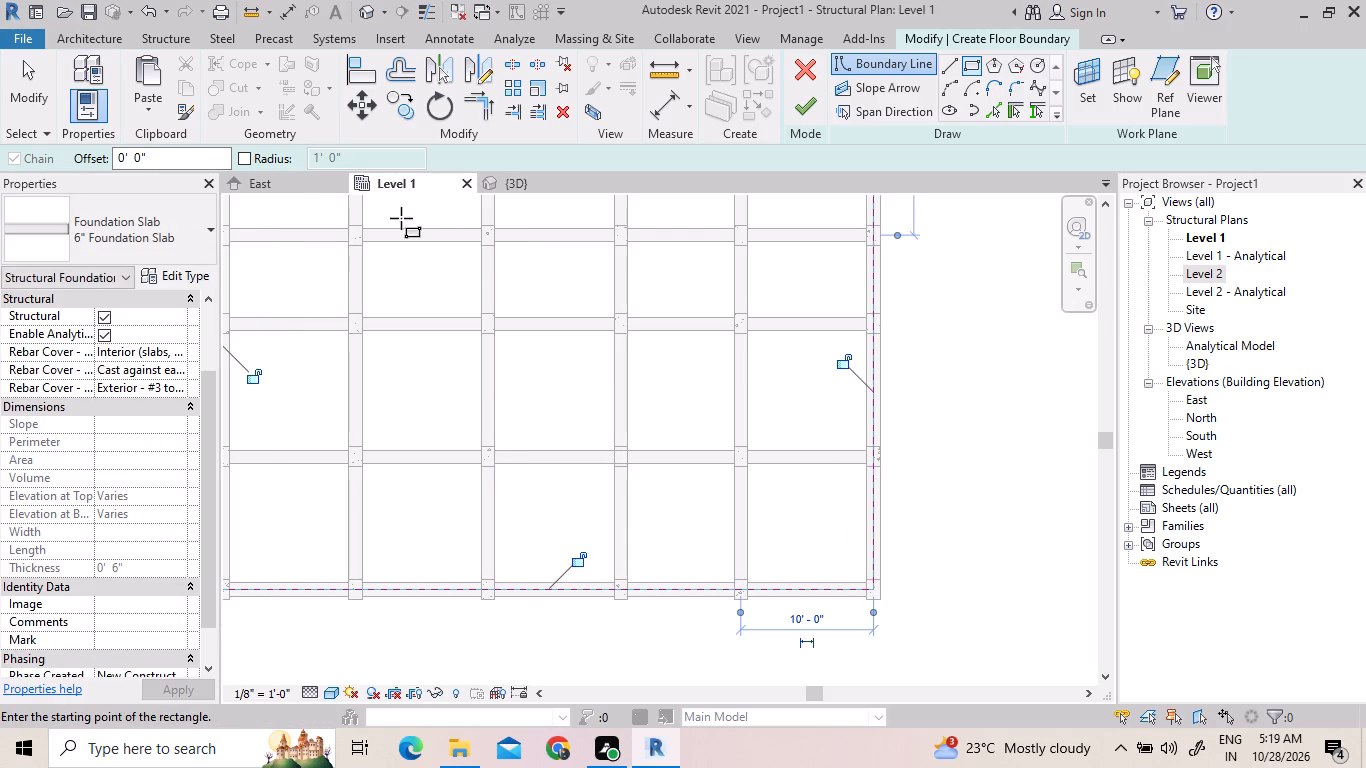
# Use the 6" Foundation Slab type for the sketched rectangle and finish the slab boundary.
pyautogui.click(194, 234)
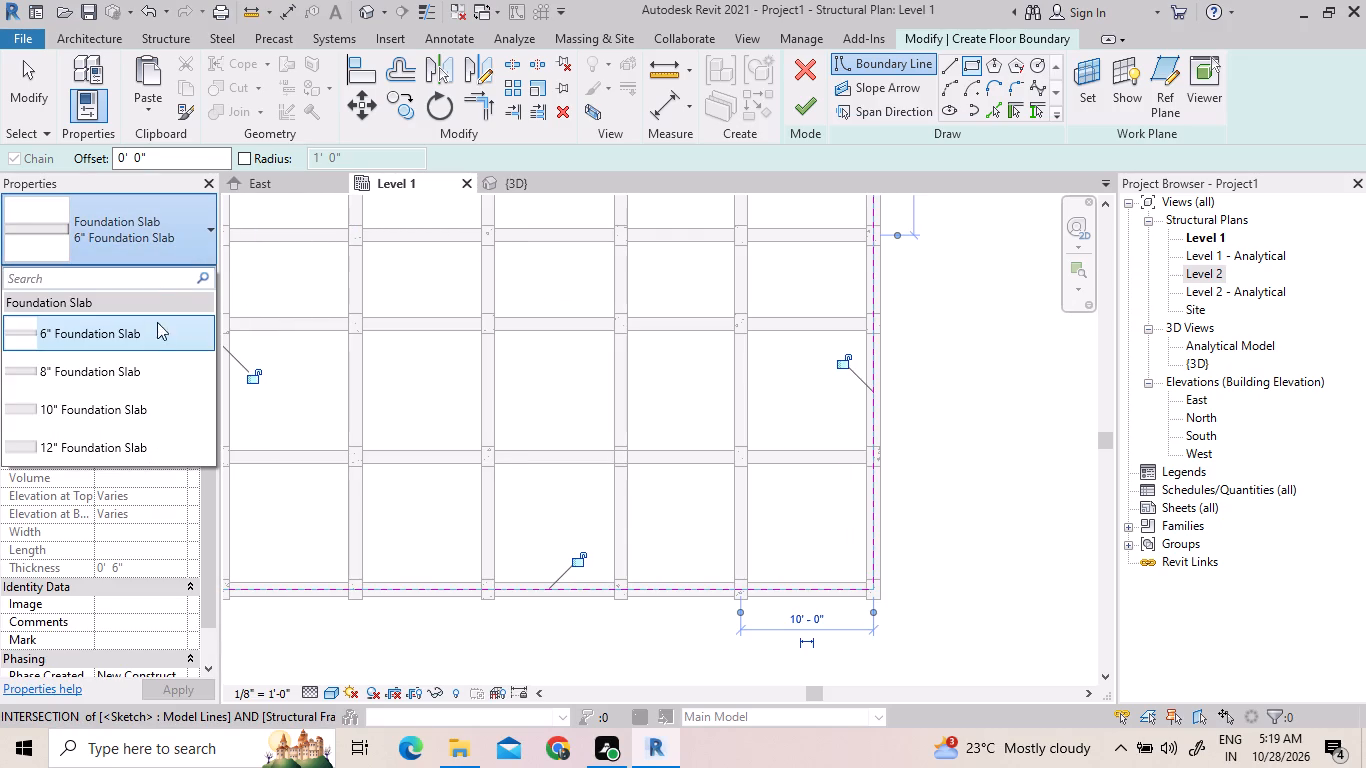
pyautogui.click(145, 349)
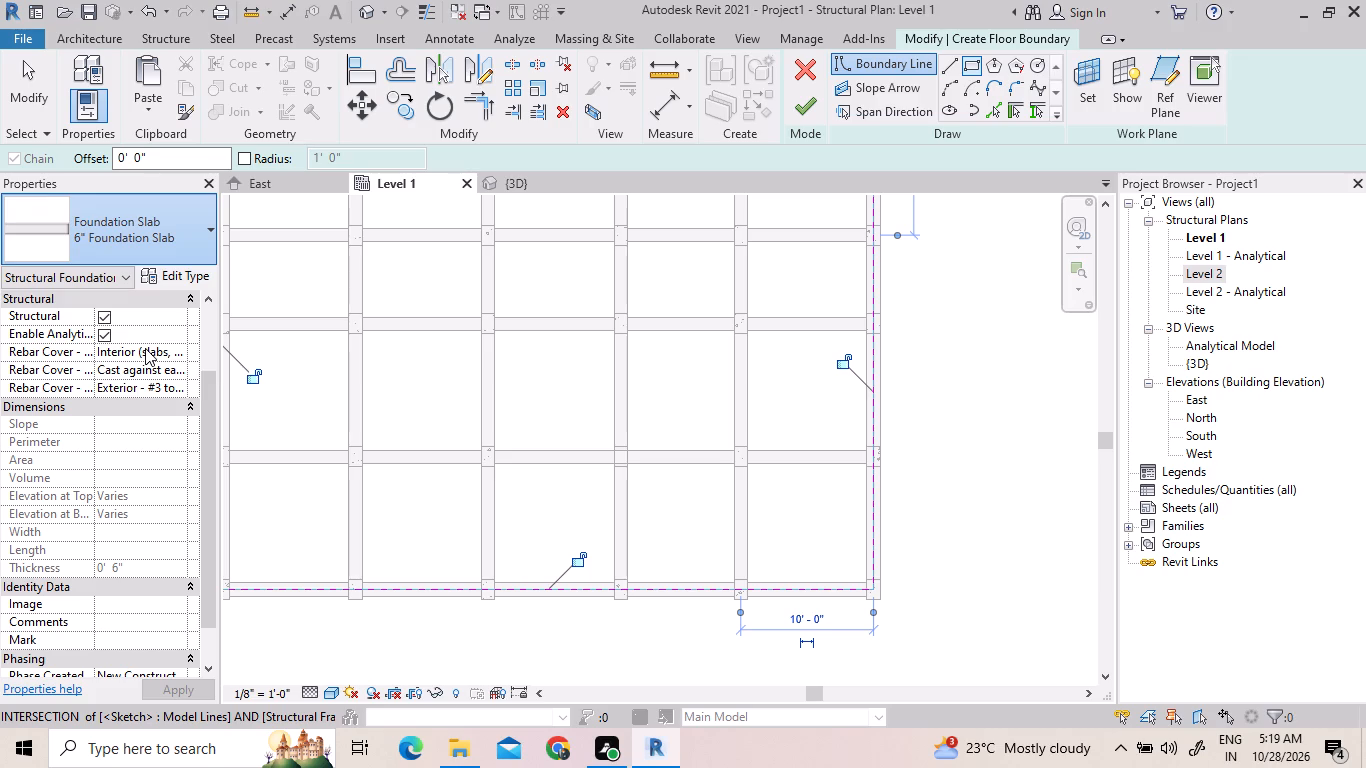
pyautogui.click(131, 232)
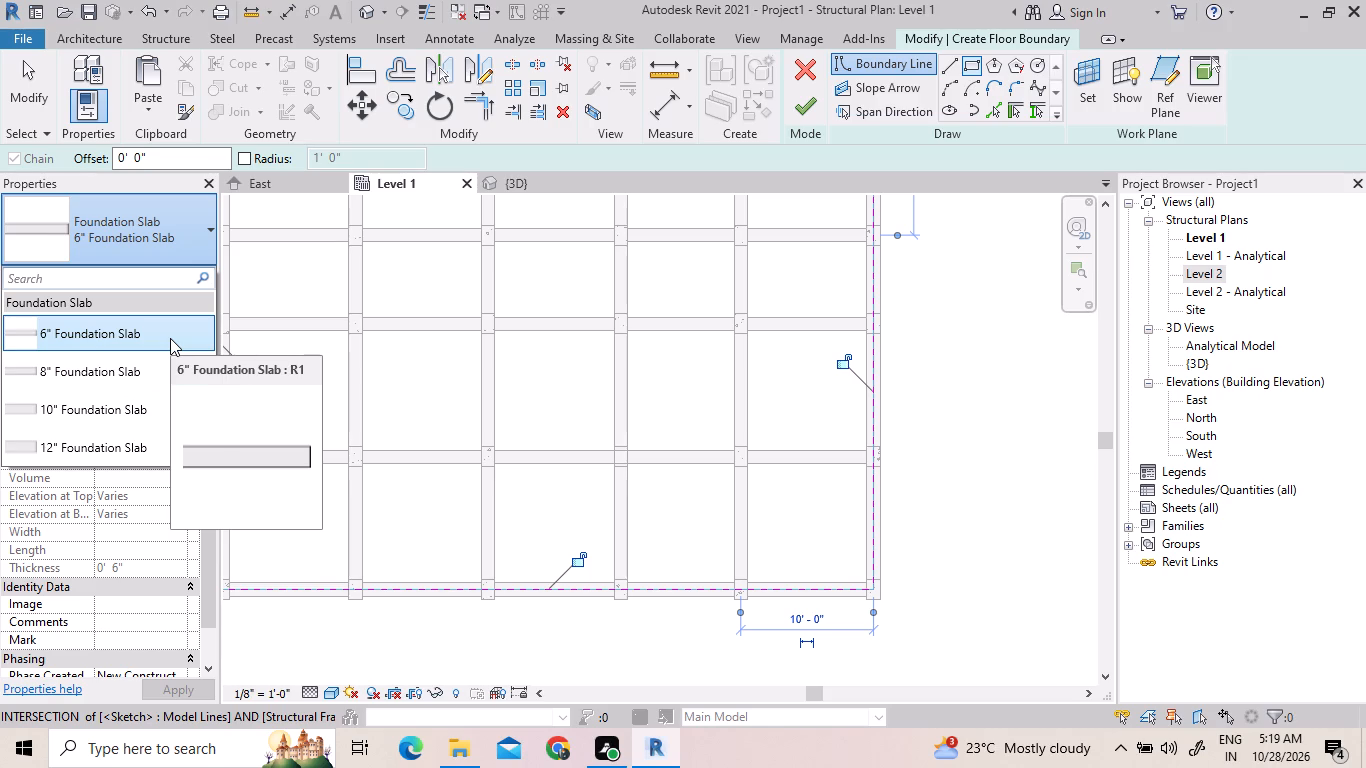
pyautogui.click(170, 338)
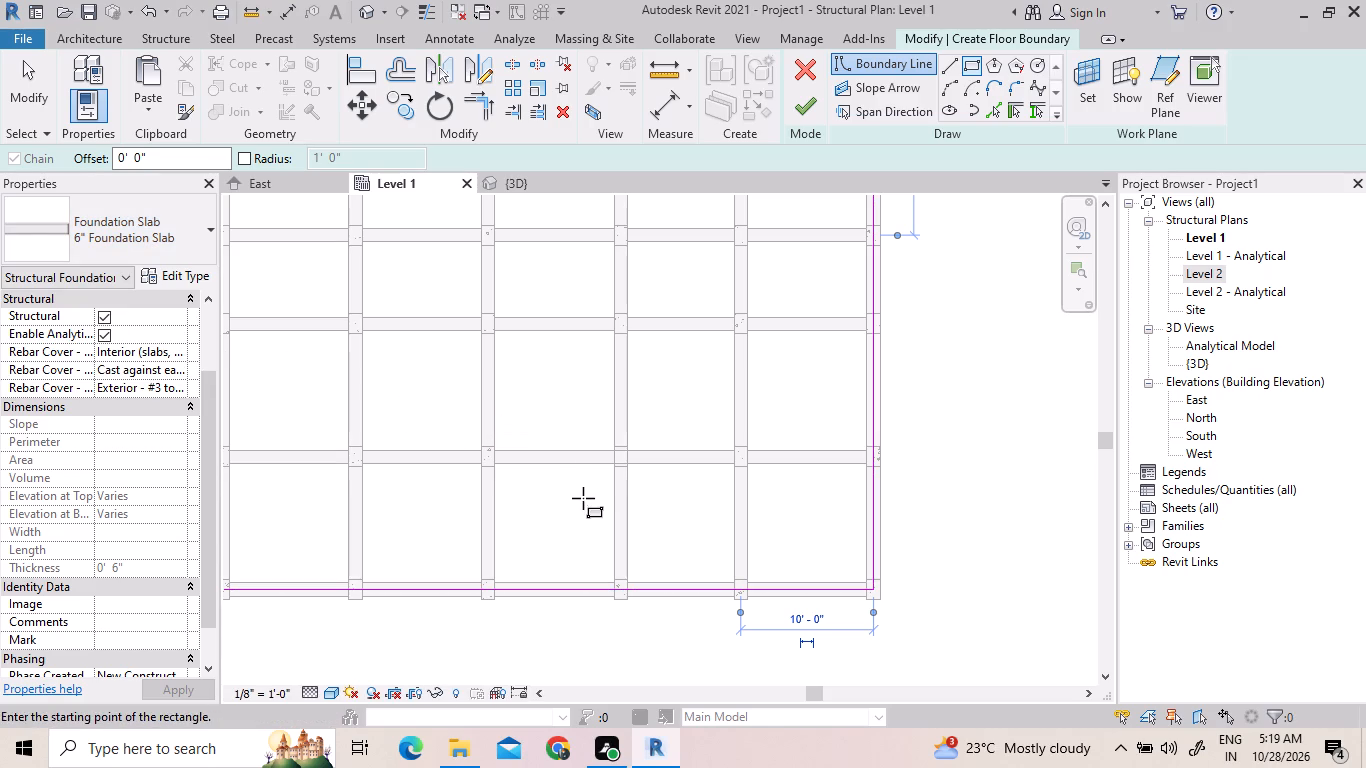
pyautogui.rightClick(685, 516)
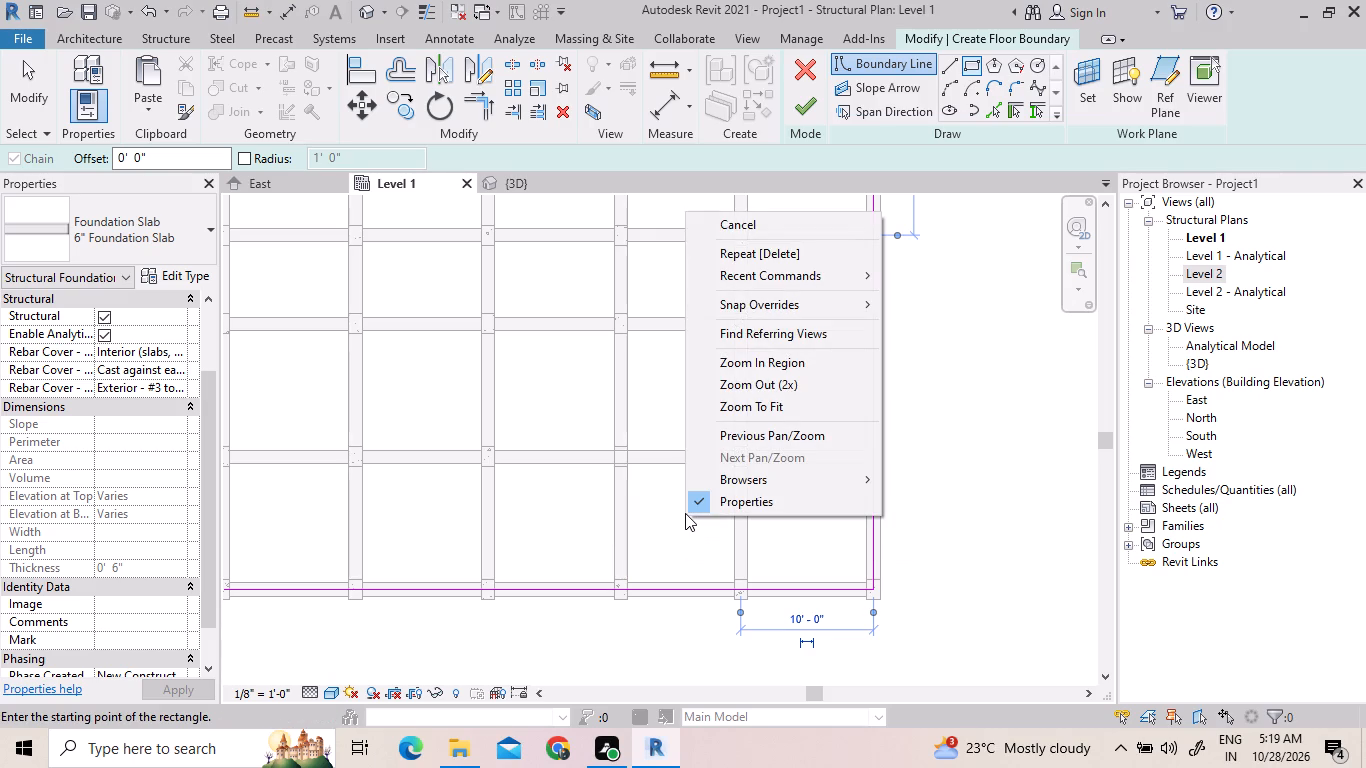
pyautogui.rightClick(685, 513)
pyautogui.click(681, 518)
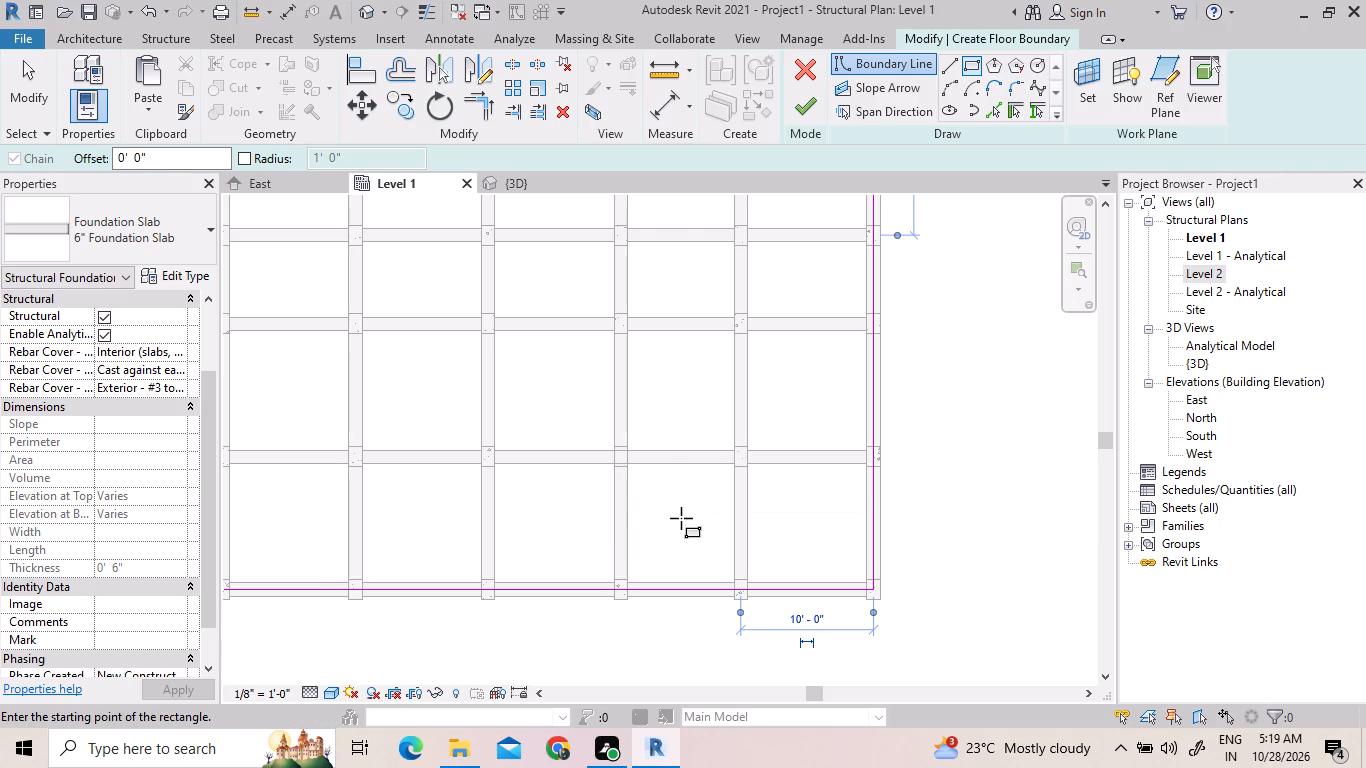
pyautogui.scroll(-2, 169, 392)
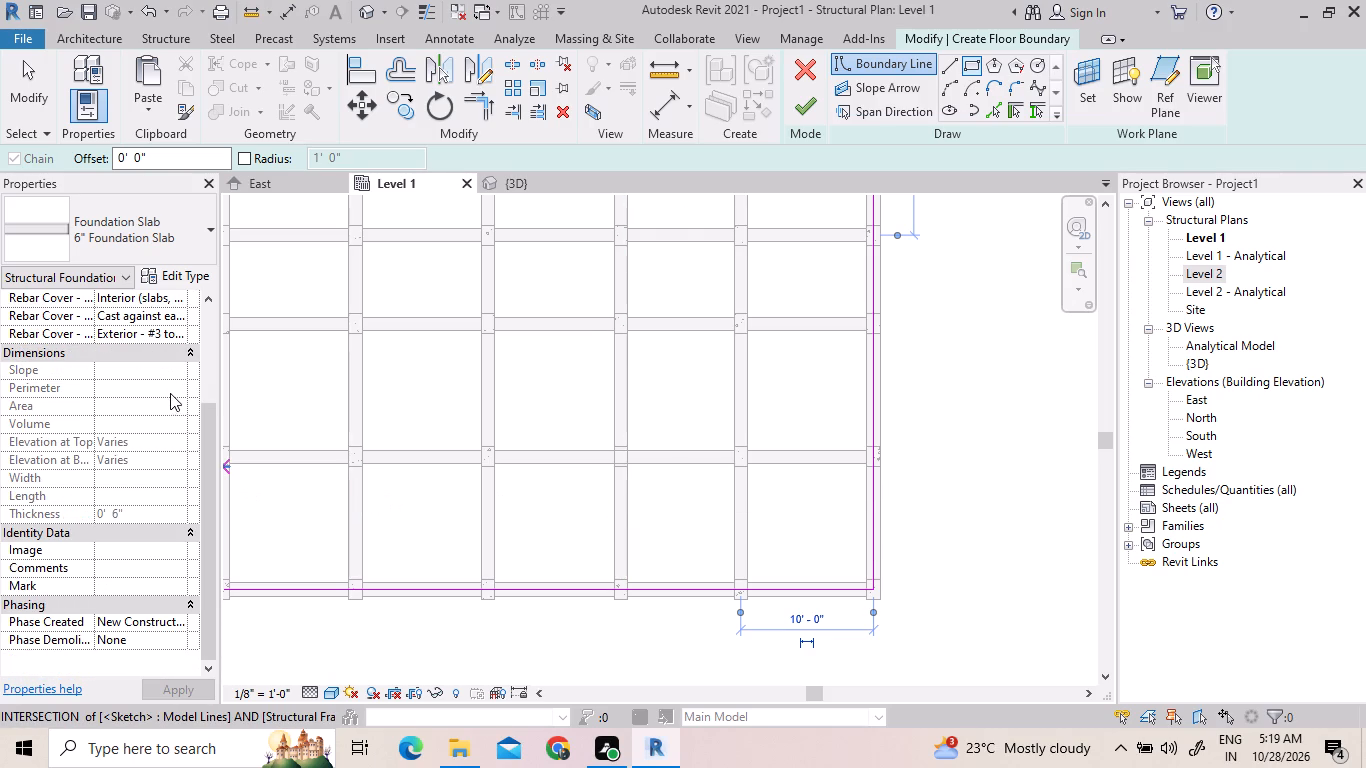
pyautogui.scroll(-2, 171, 396)
pyautogui.scroll(3, 185, 473)
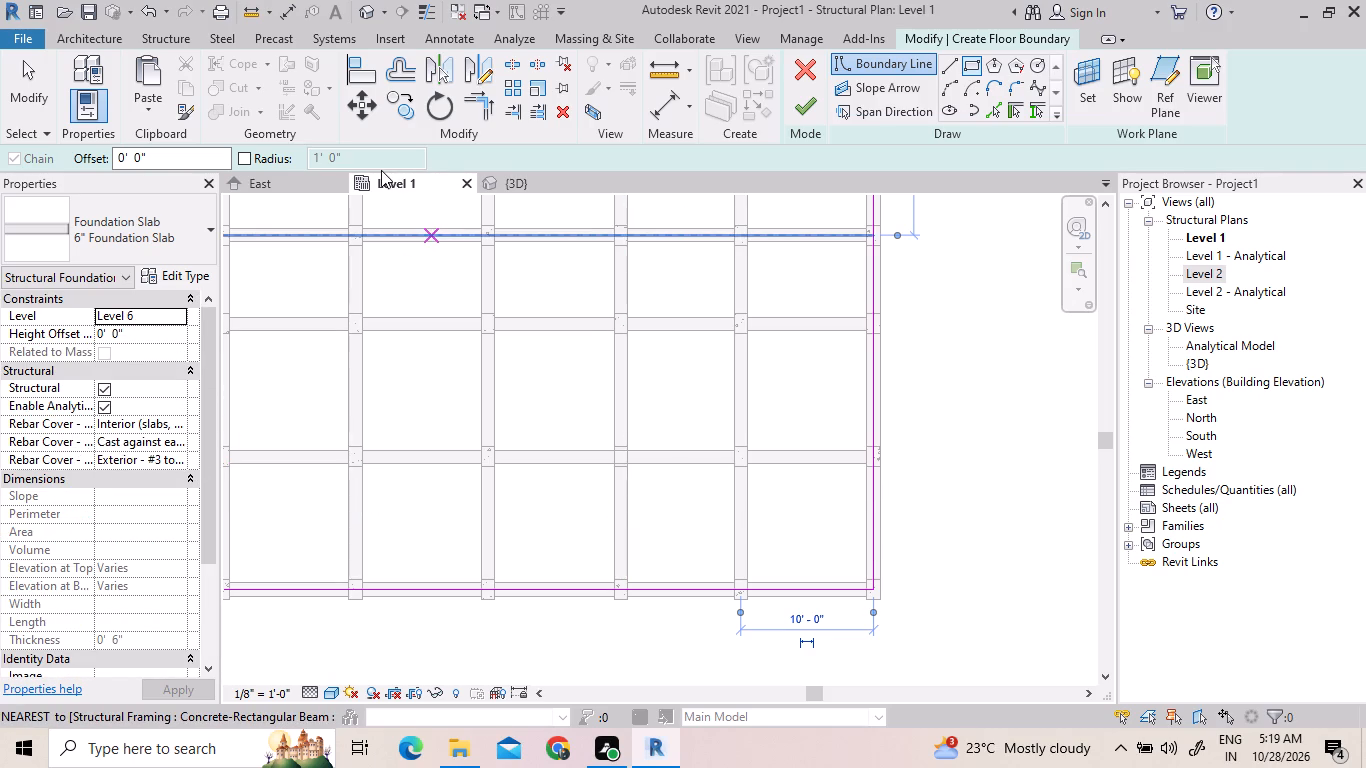
pyautogui.scroll(8, 381, 170)
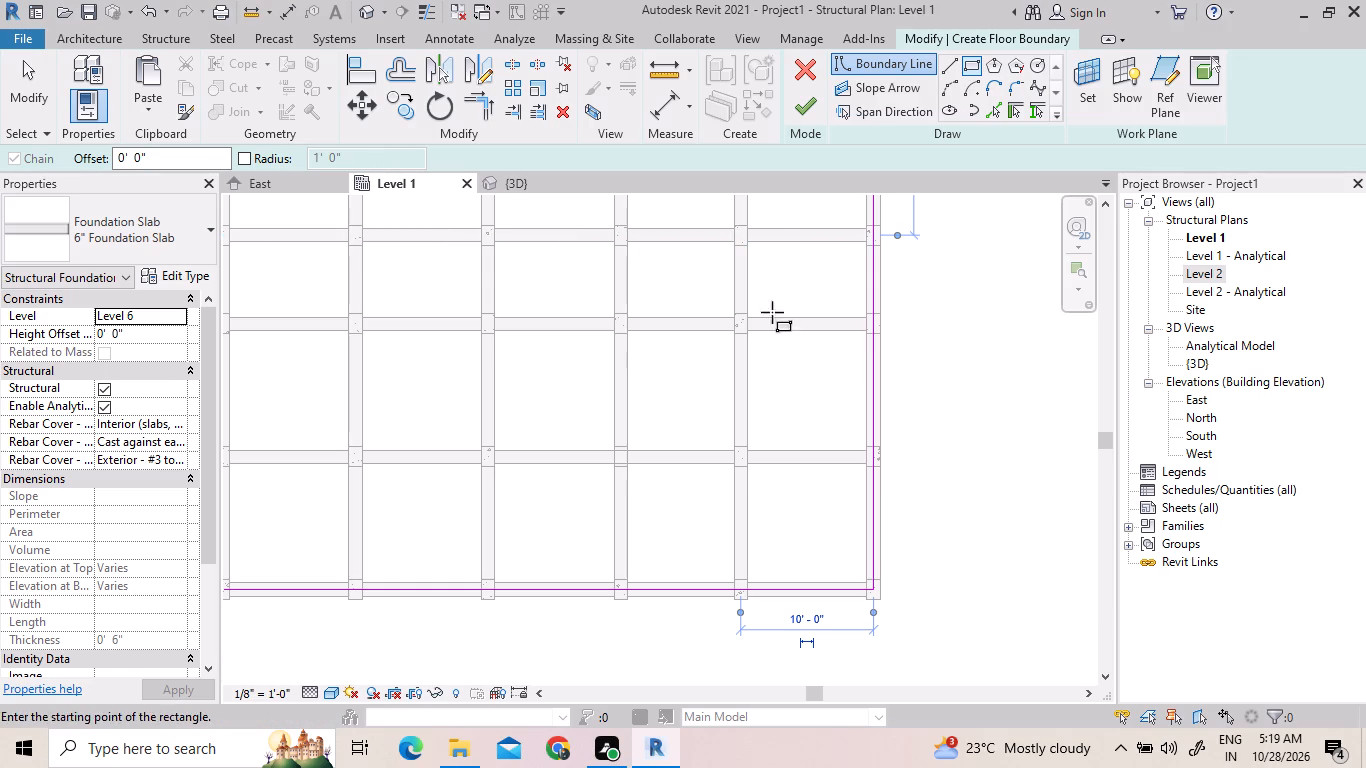
pyautogui.scroll(-5, 838, 507)
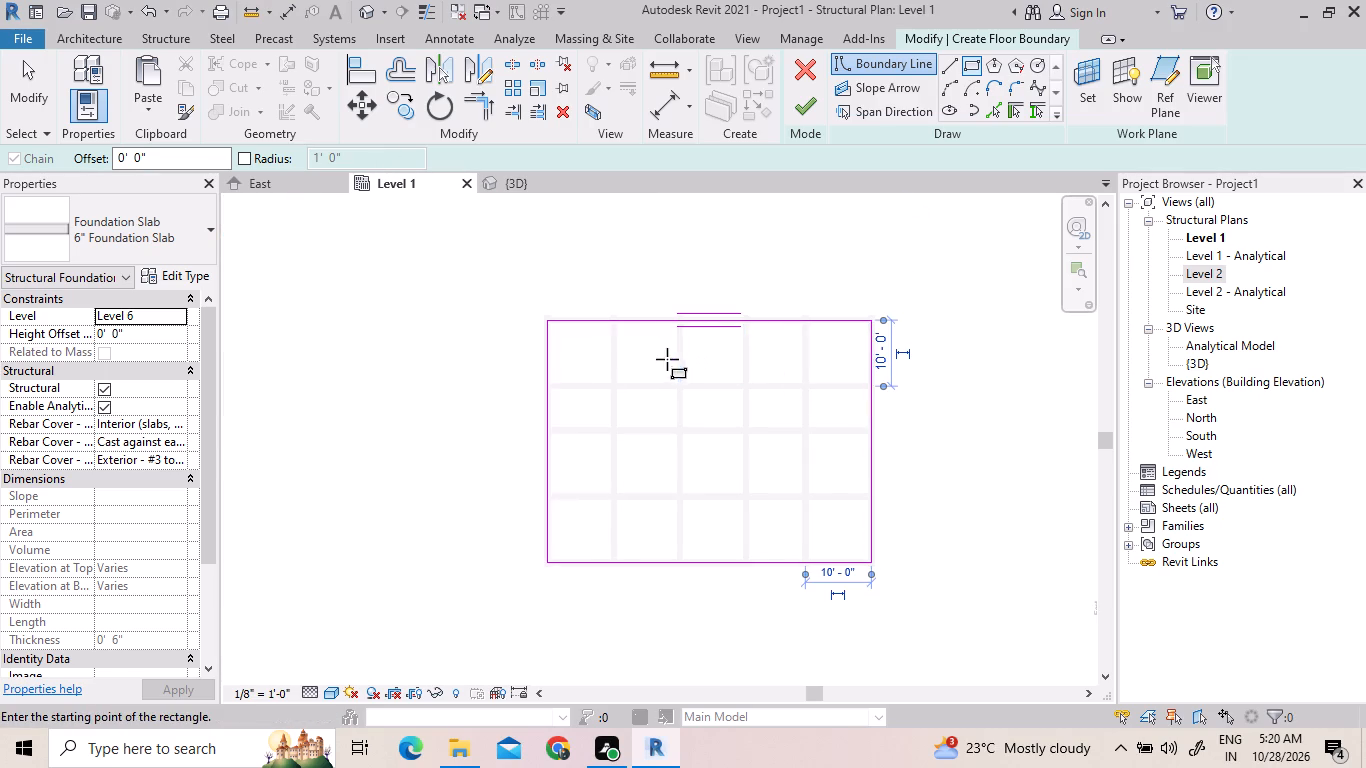
pyautogui.click(811, 103)
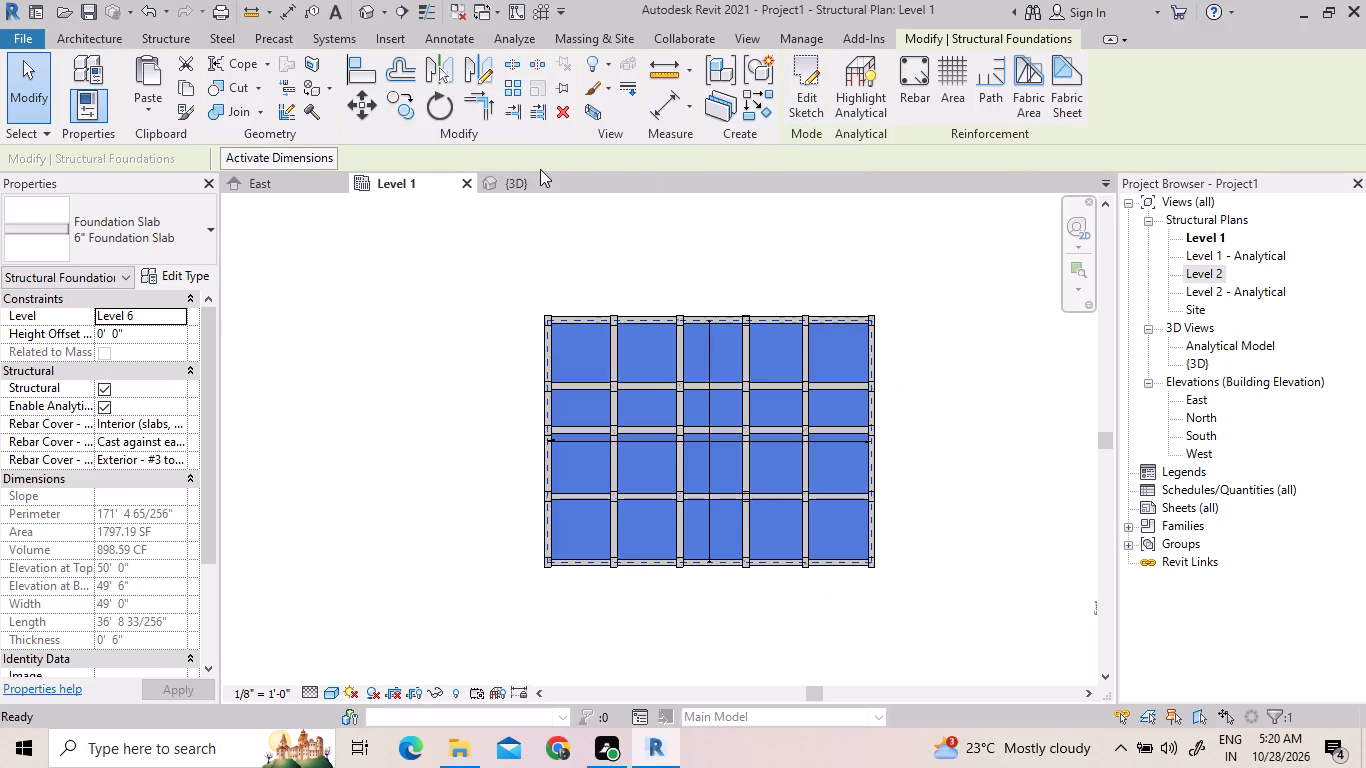
# Move the new foundation slab freehand in the 3D view from Level 6 towards the lowest storey's beams.
pyautogui.click(511, 185)
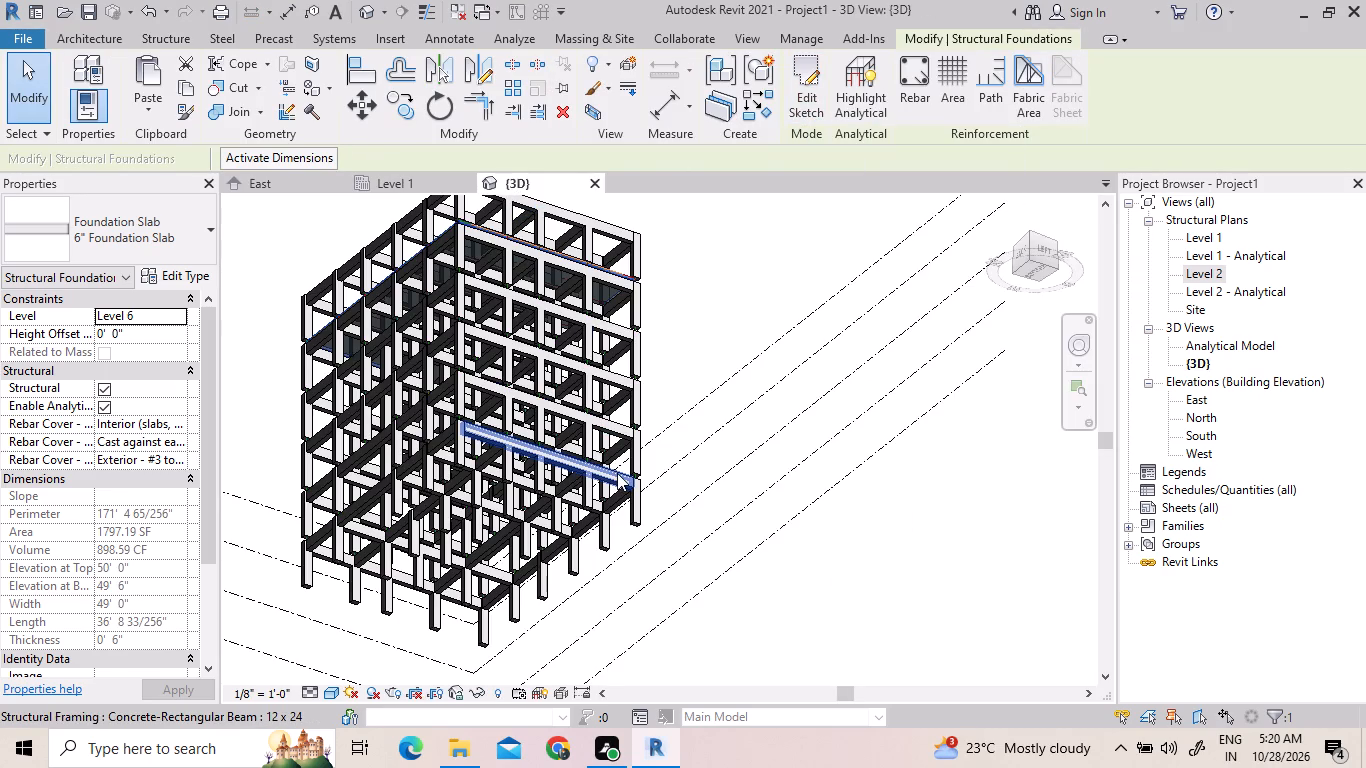
pyautogui.keyDown('shift'); pyautogui.moveTo(625, 458); pyautogui.dragTo(623, 462, button='middle'); pyautogui.keyUp('shift')
pyautogui.keyDown('shift'); pyautogui.scroll(-1, 625, 458); pyautogui.keyUp('shift')
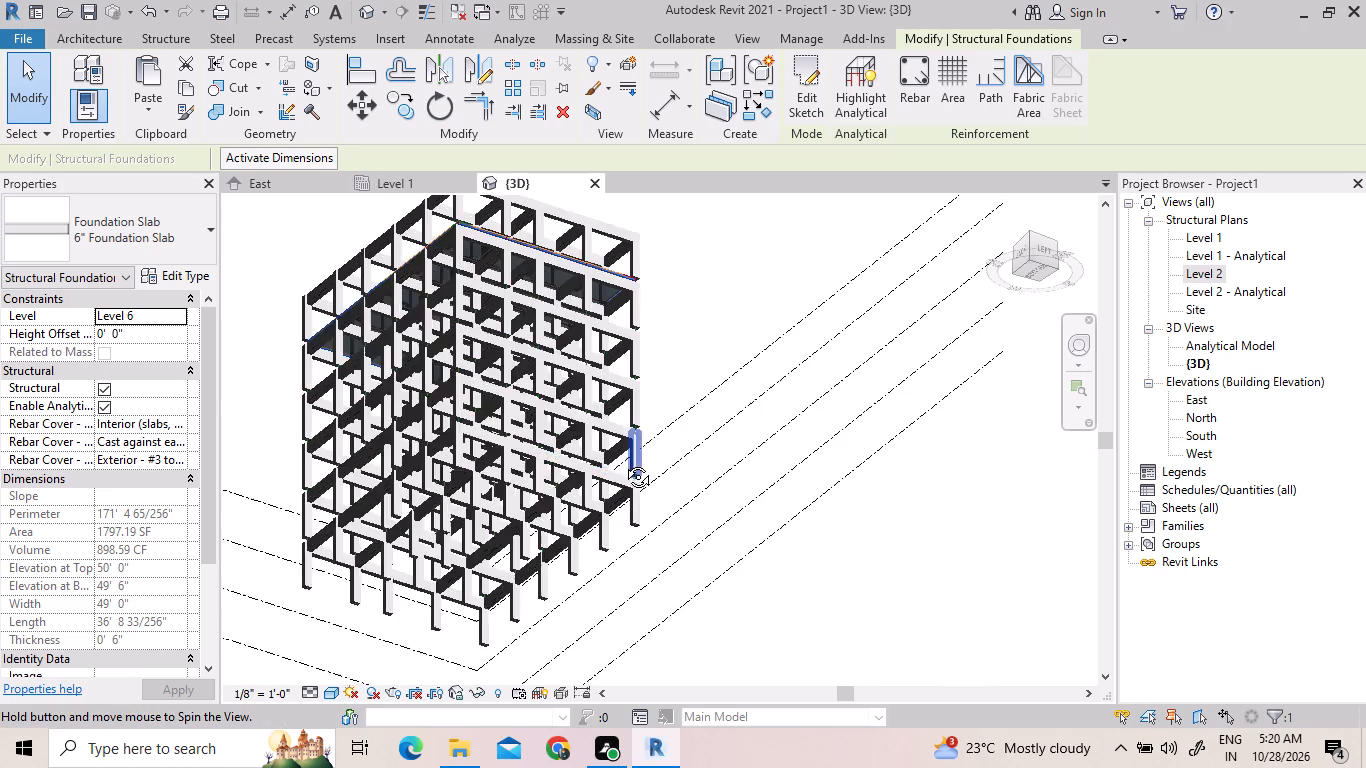
pyautogui.keyDown('shift'); pyautogui.moveTo(623, 462); pyautogui.dragTo(621, 622, button='middle'); pyautogui.keyUp('shift')
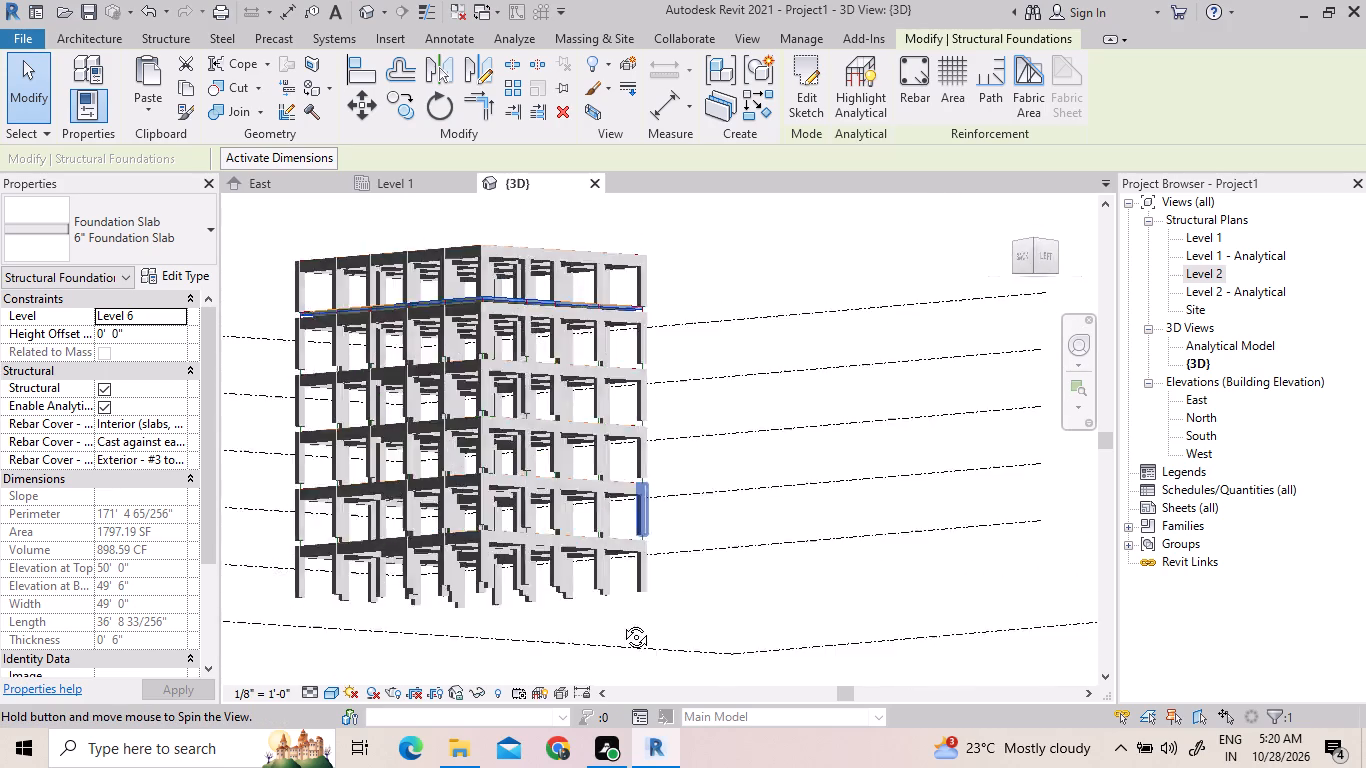
pyautogui.keyDown('shift'); pyautogui.moveTo(621, 622); pyautogui.dragTo(600, 693, button='middle'); pyautogui.keyUp('shift')
pyautogui.keyDown('shift'); pyautogui.scroll(-1, 528, 271); pyautogui.keyUp('shift')
pyautogui.keyDown('shift'); pyautogui.moveTo(526, 276); pyautogui.dragTo(520, 353, button='middle'); pyautogui.keyUp('shift')
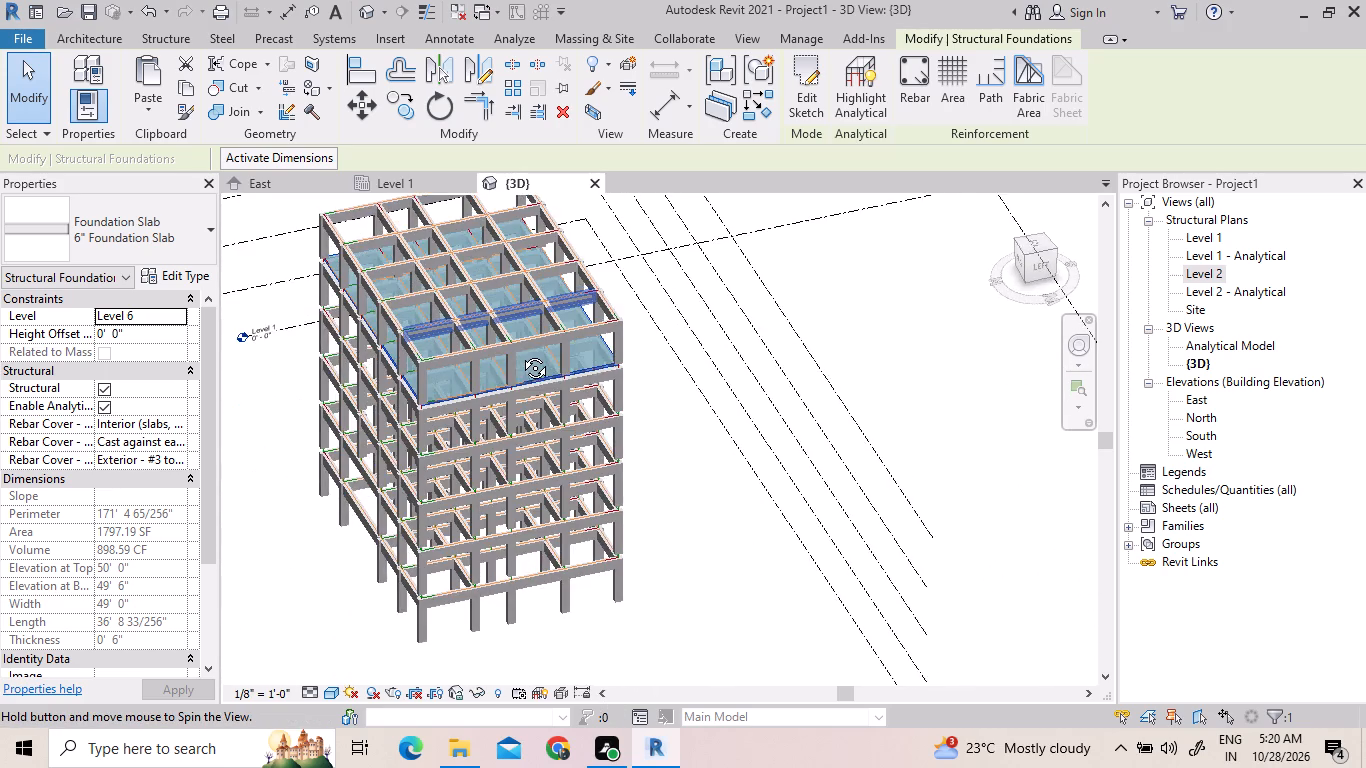
pyautogui.keyDown('shift'); pyautogui.moveTo(520, 353); pyautogui.dragTo(532, 340, button='middle'); pyautogui.keyUp('shift')
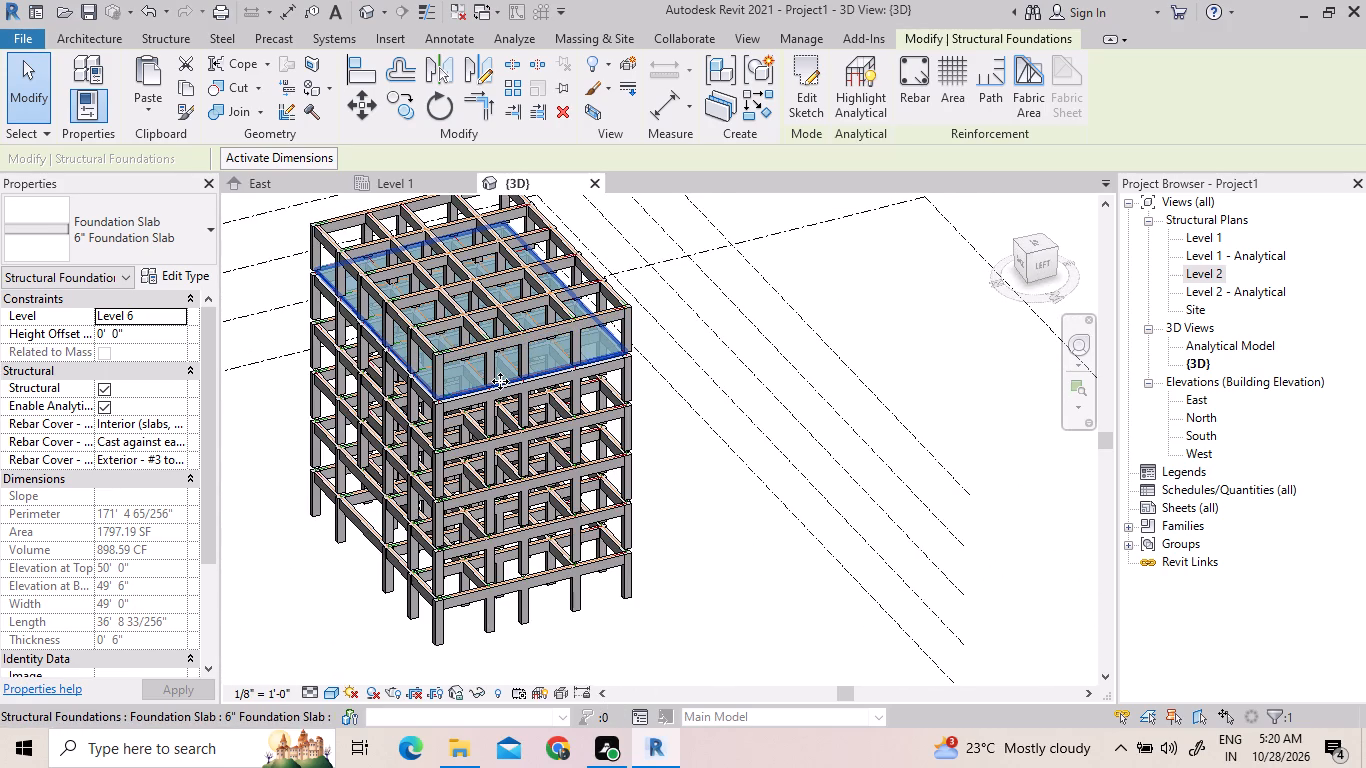
pyautogui.click(500, 381)
pyautogui.moveTo(500, 381); pyautogui.dragTo(508, 424)
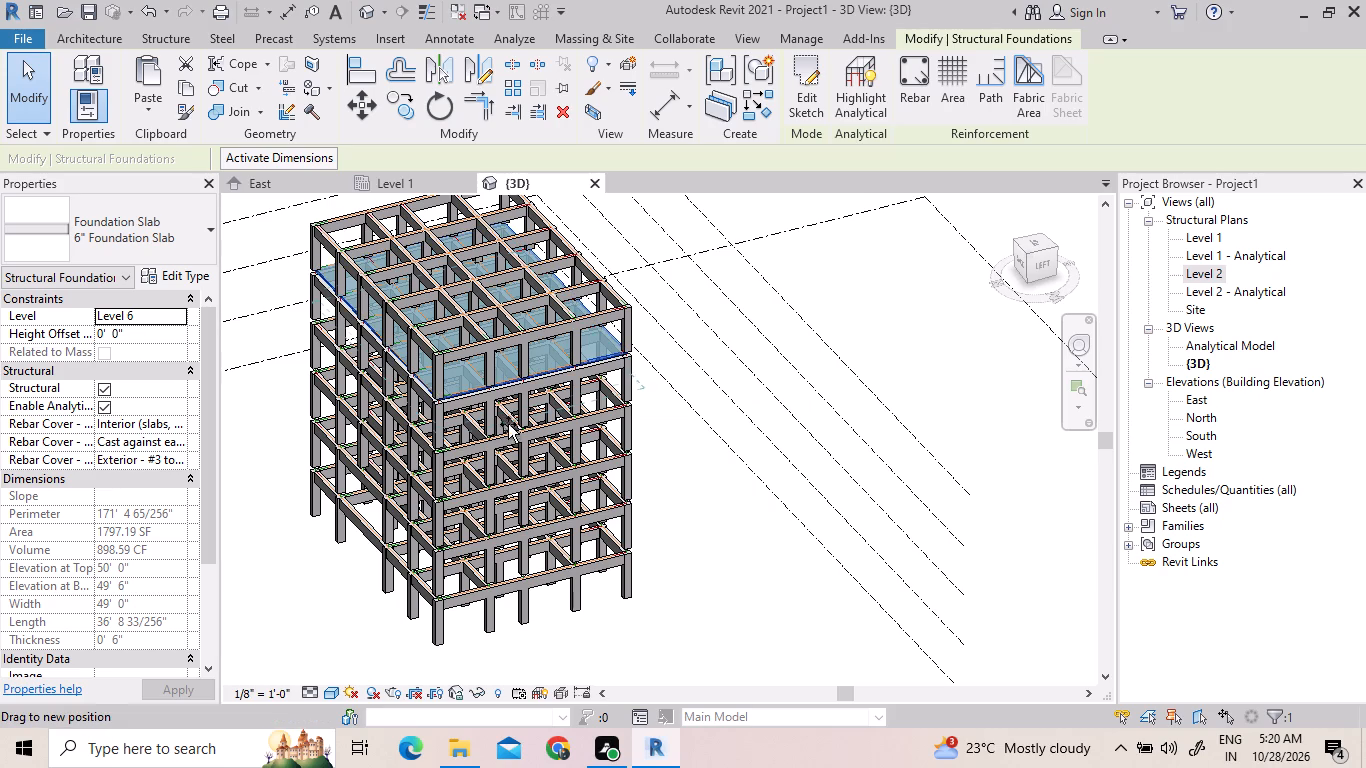
pyautogui.moveTo(508, 424); pyautogui.dragTo(510, 549)
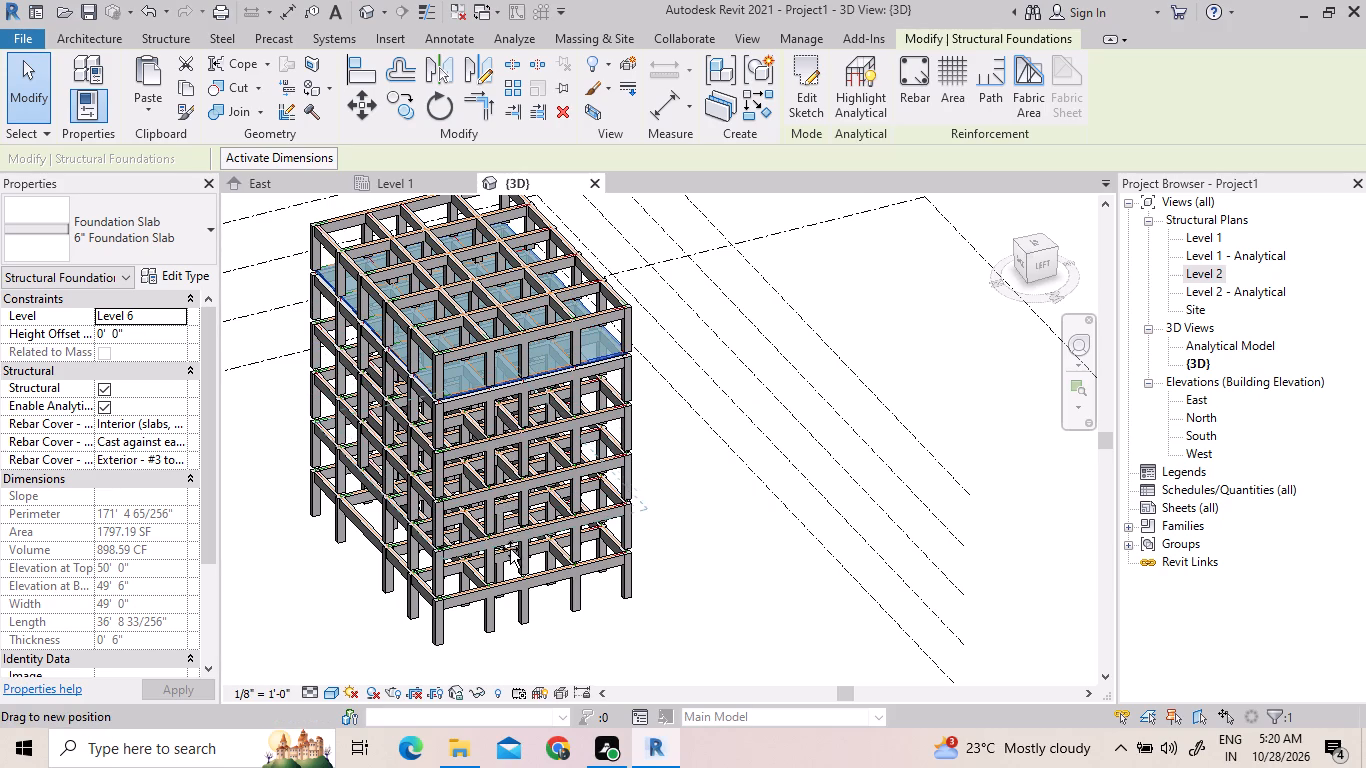
pyautogui.moveTo(510, 549); pyautogui.dragTo(503, 581)
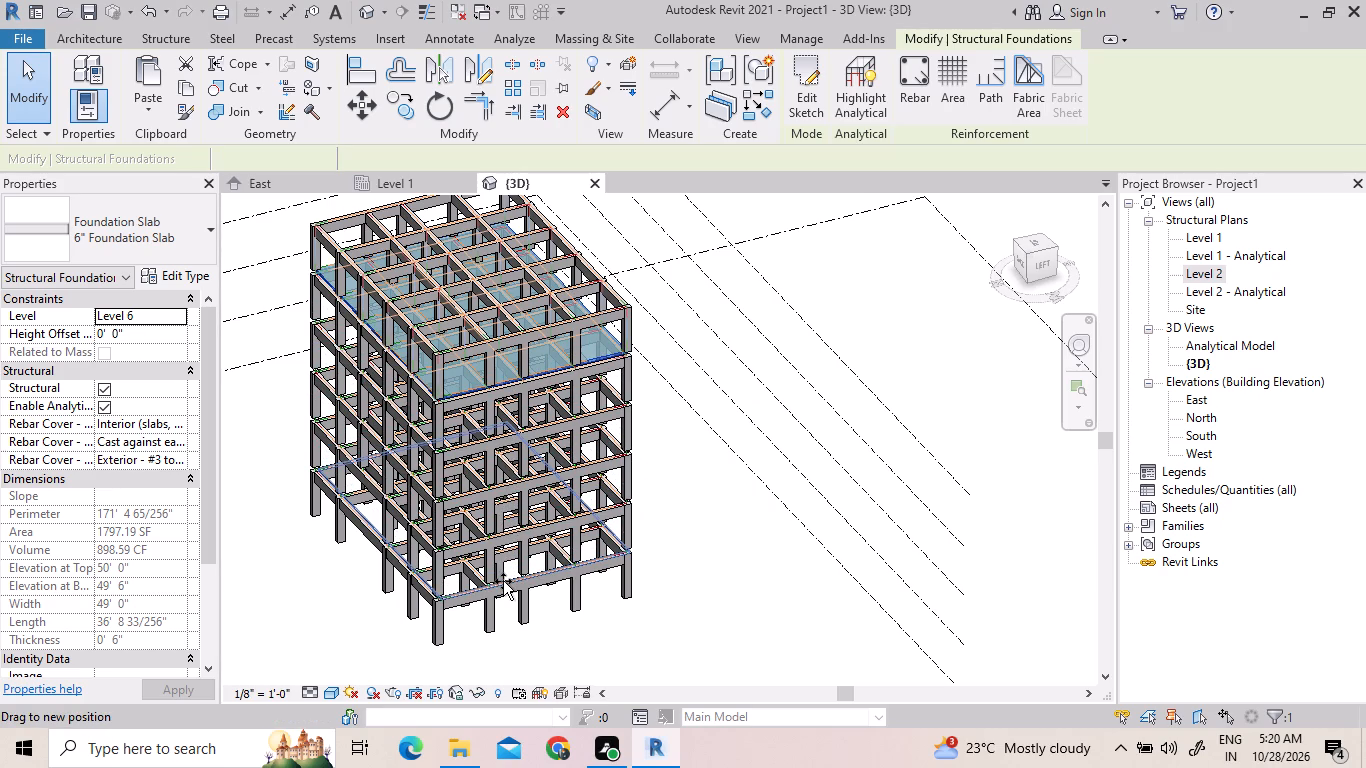
pyautogui.click(503, 580)
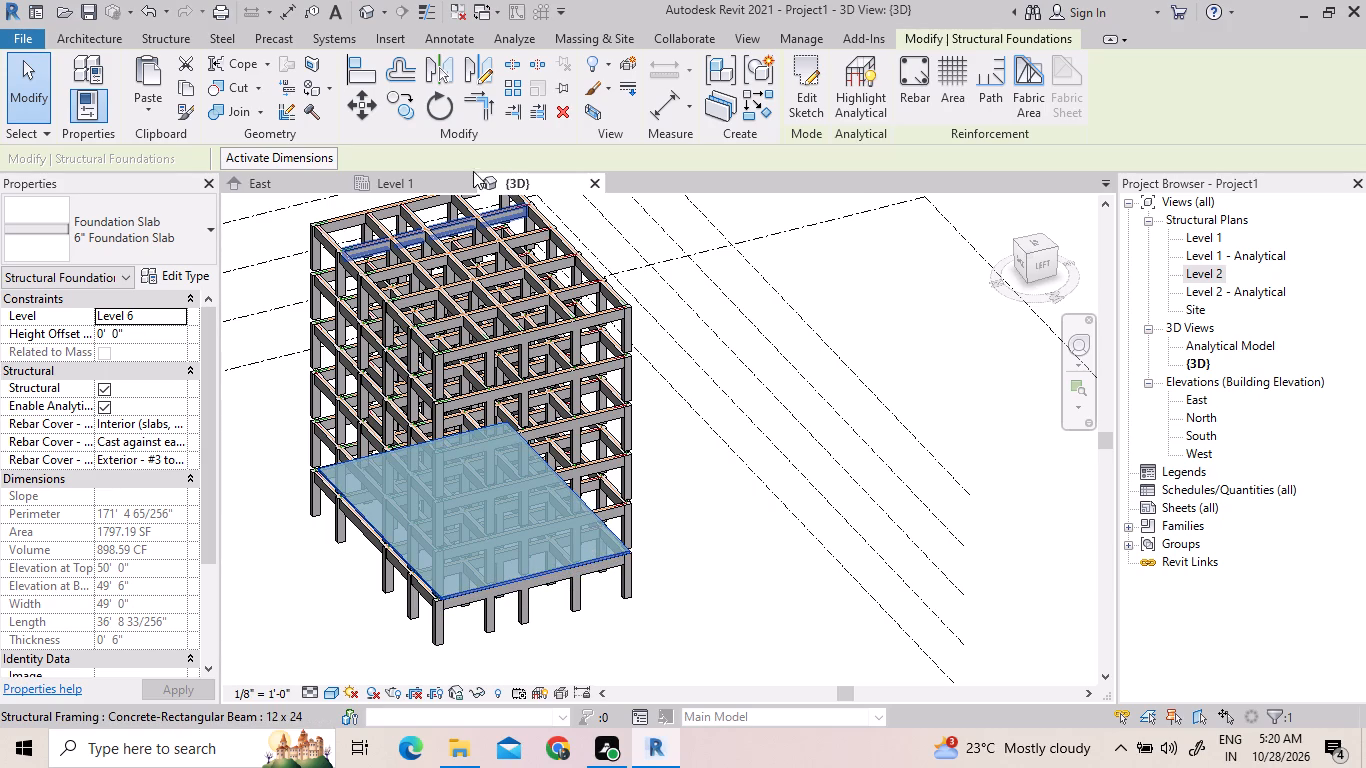
# In the East elevation, move the foundation slab under the frame just below Level 2, at a height offset of -41' 6".
pyautogui.click(421, 178)
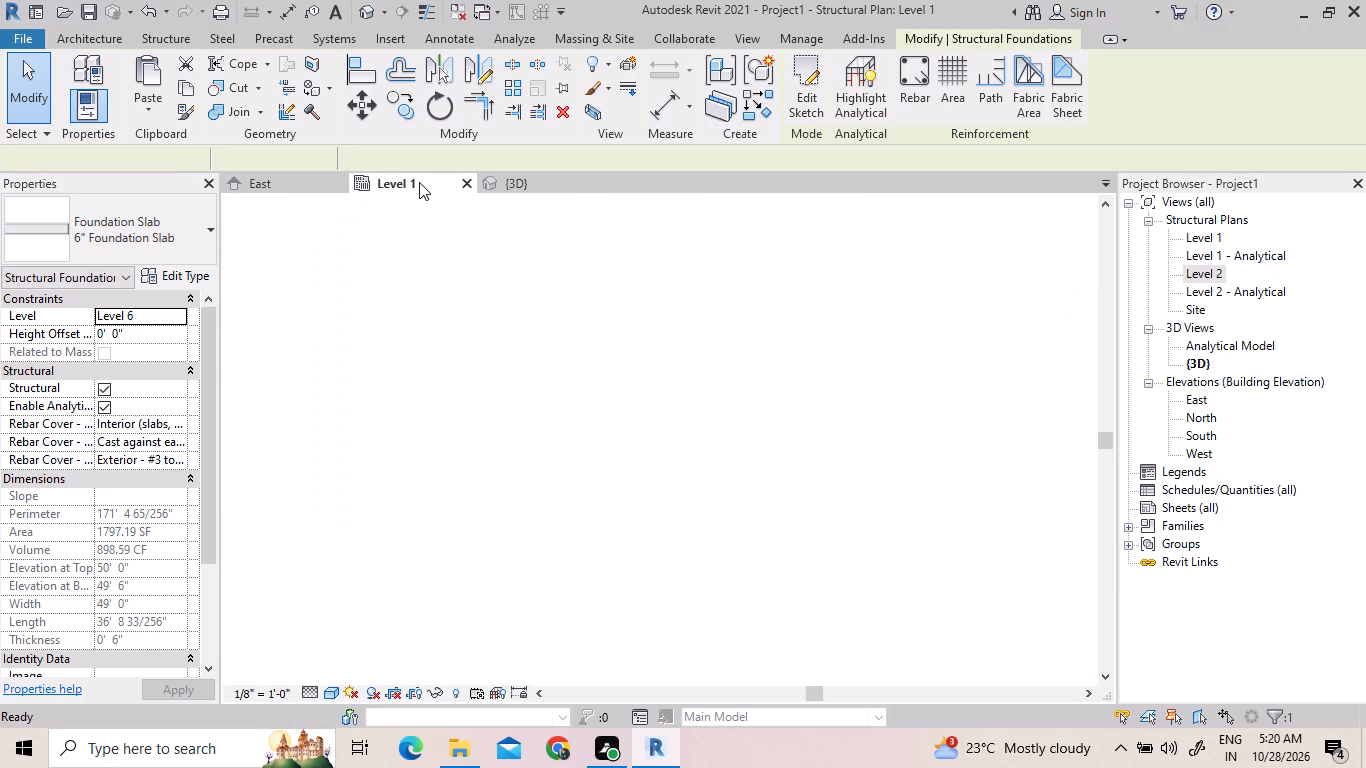
pyautogui.click(300, 186)
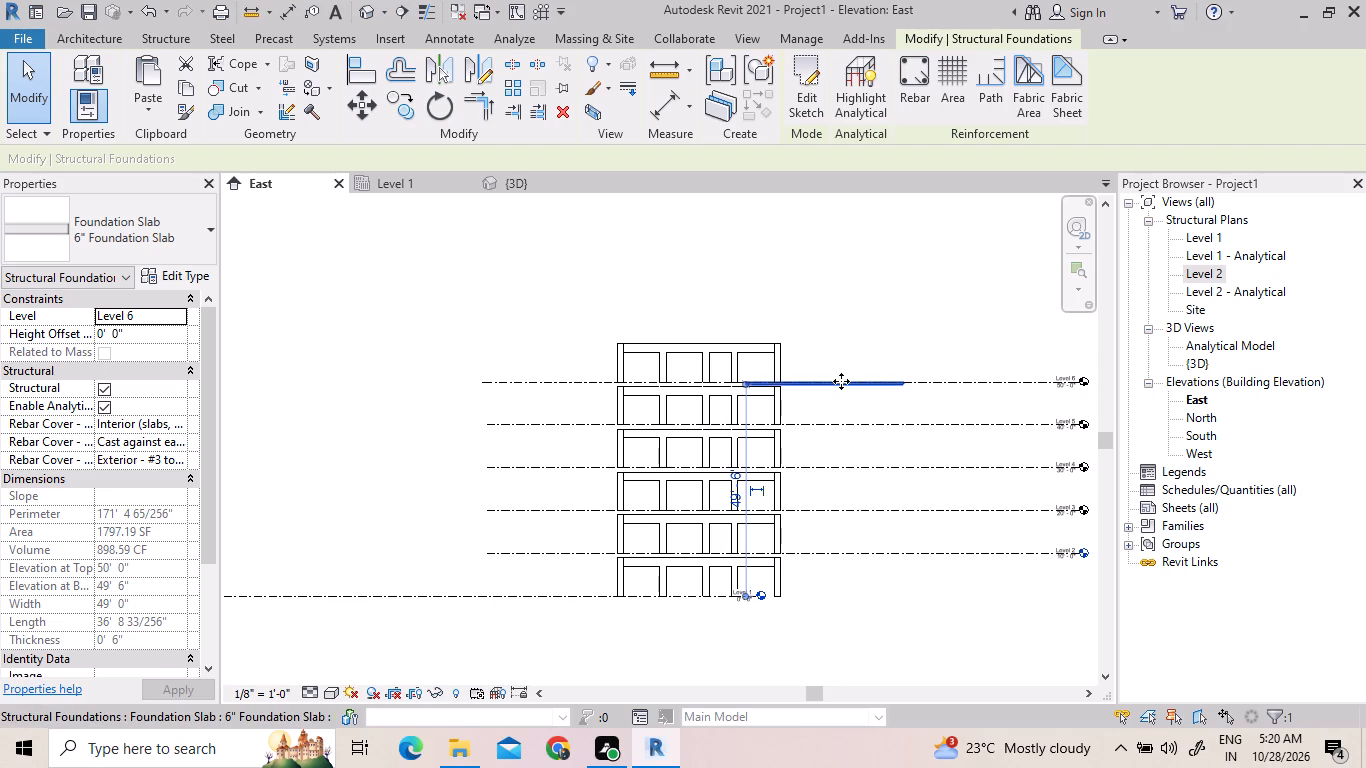
pyautogui.moveTo(841, 381); pyautogui.dragTo(709, 546)
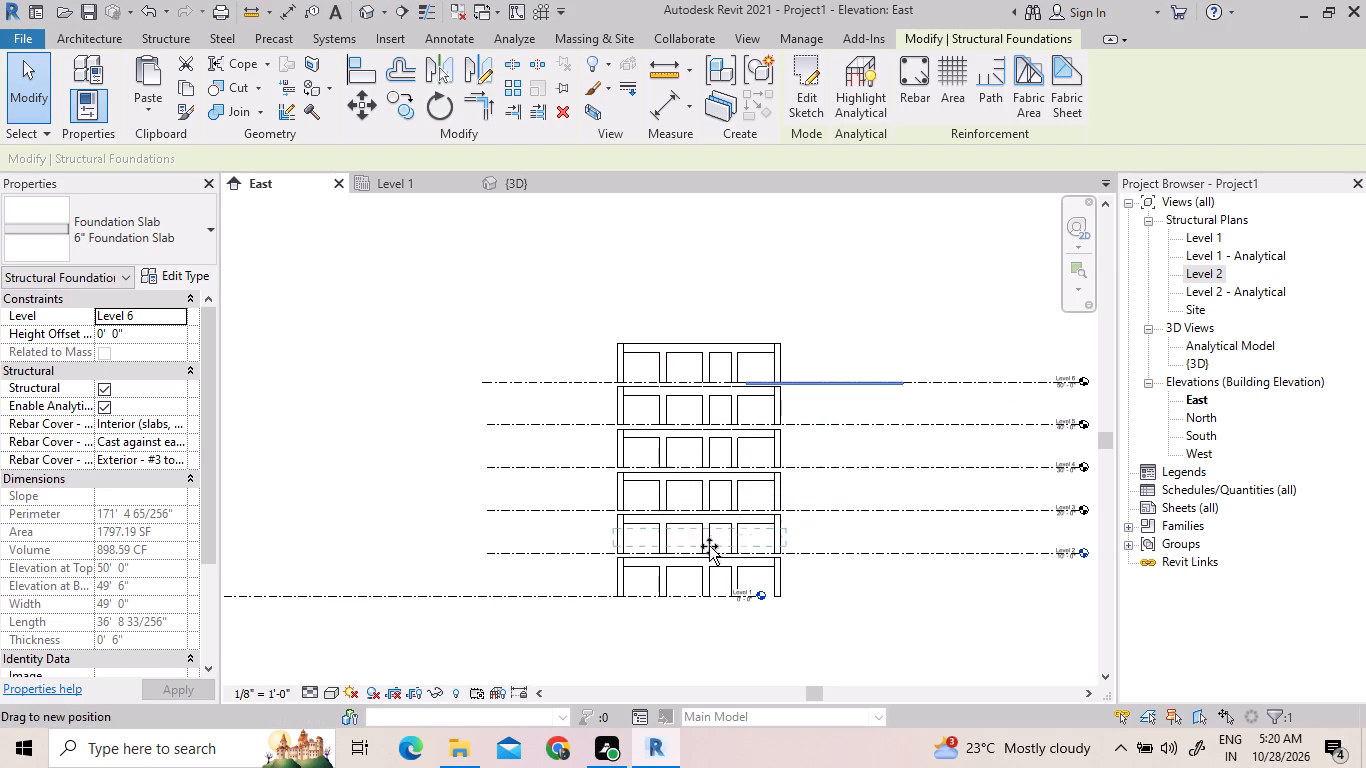
pyautogui.moveTo(709, 546); pyautogui.dragTo(713, 560)
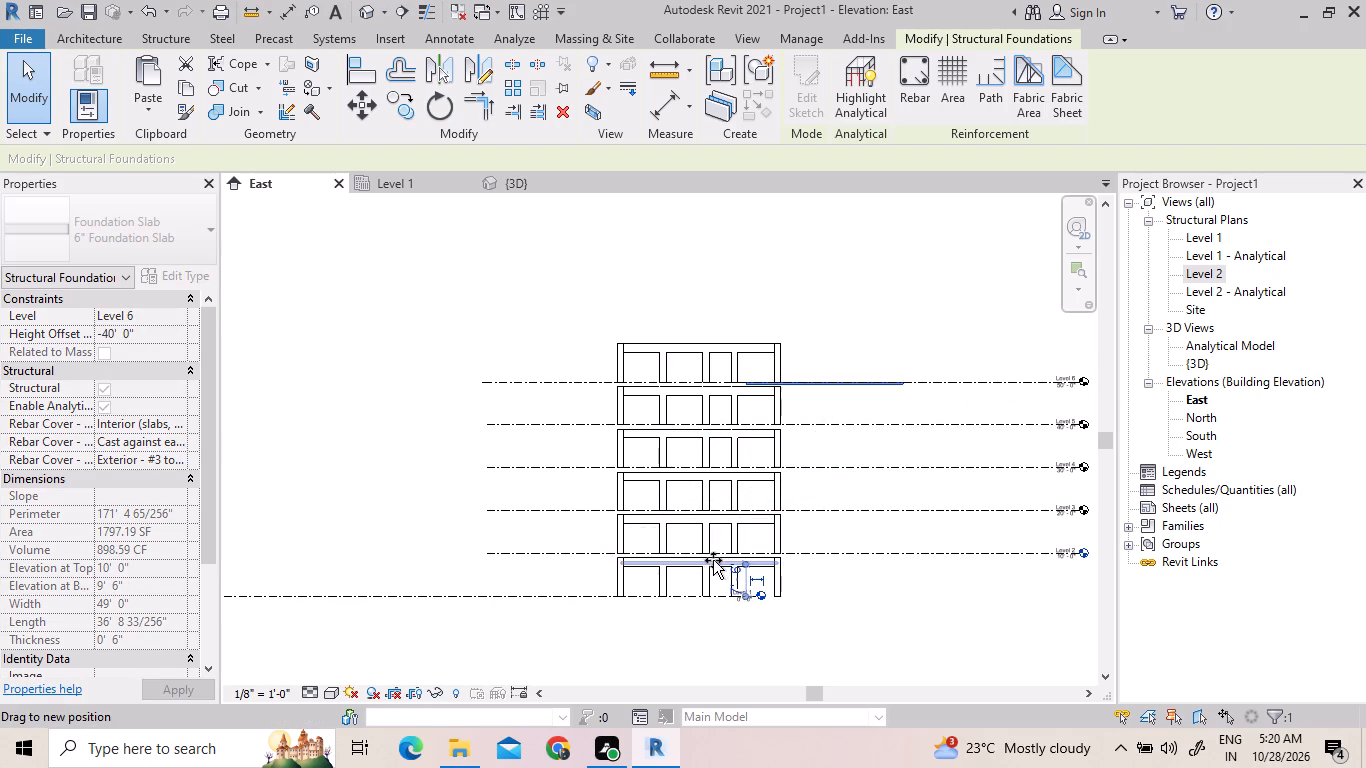
pyautogui.moveTo(713, 560); pyautogui.dragTo(718, 559)
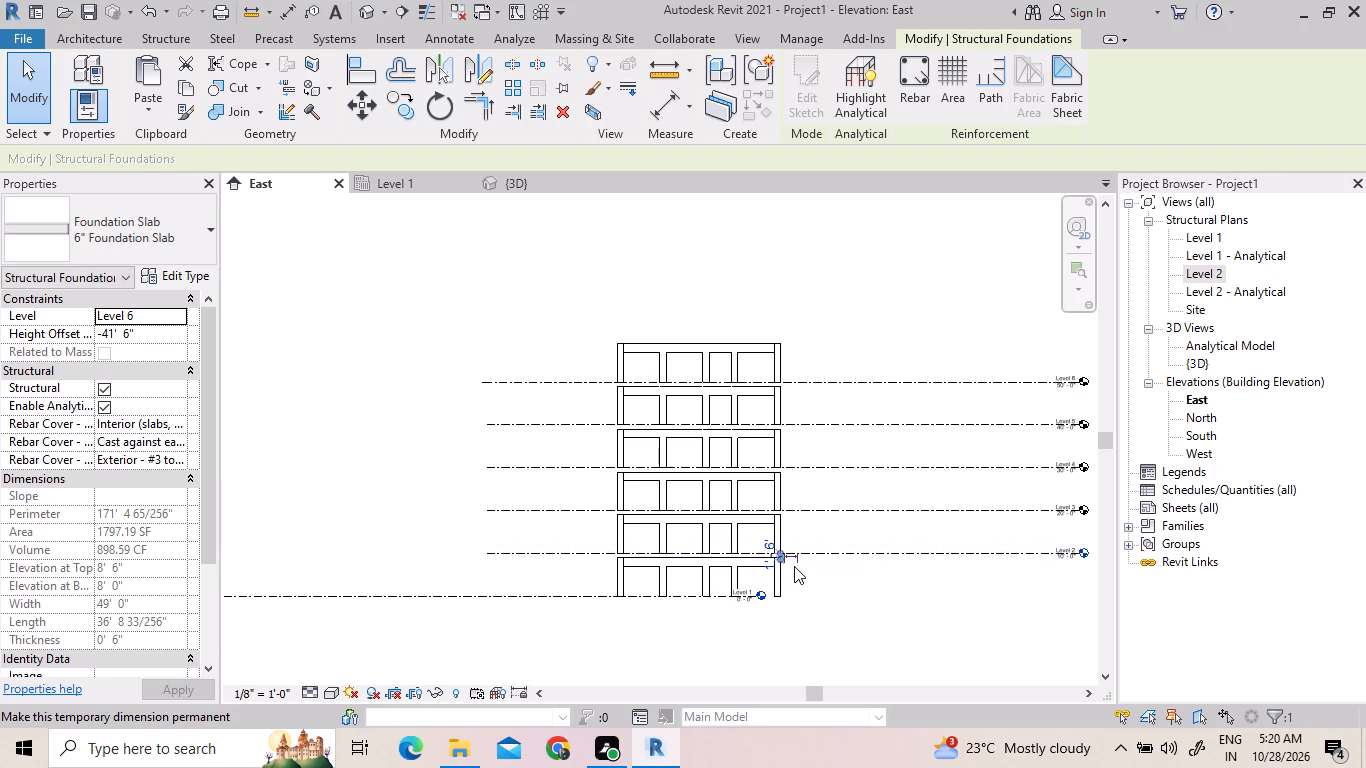
# Try to copy the foundation slab to every storey by pasting the clipboard aligned to Levels 1 through 6.
pyautogui.scroll(4, 794, 566)
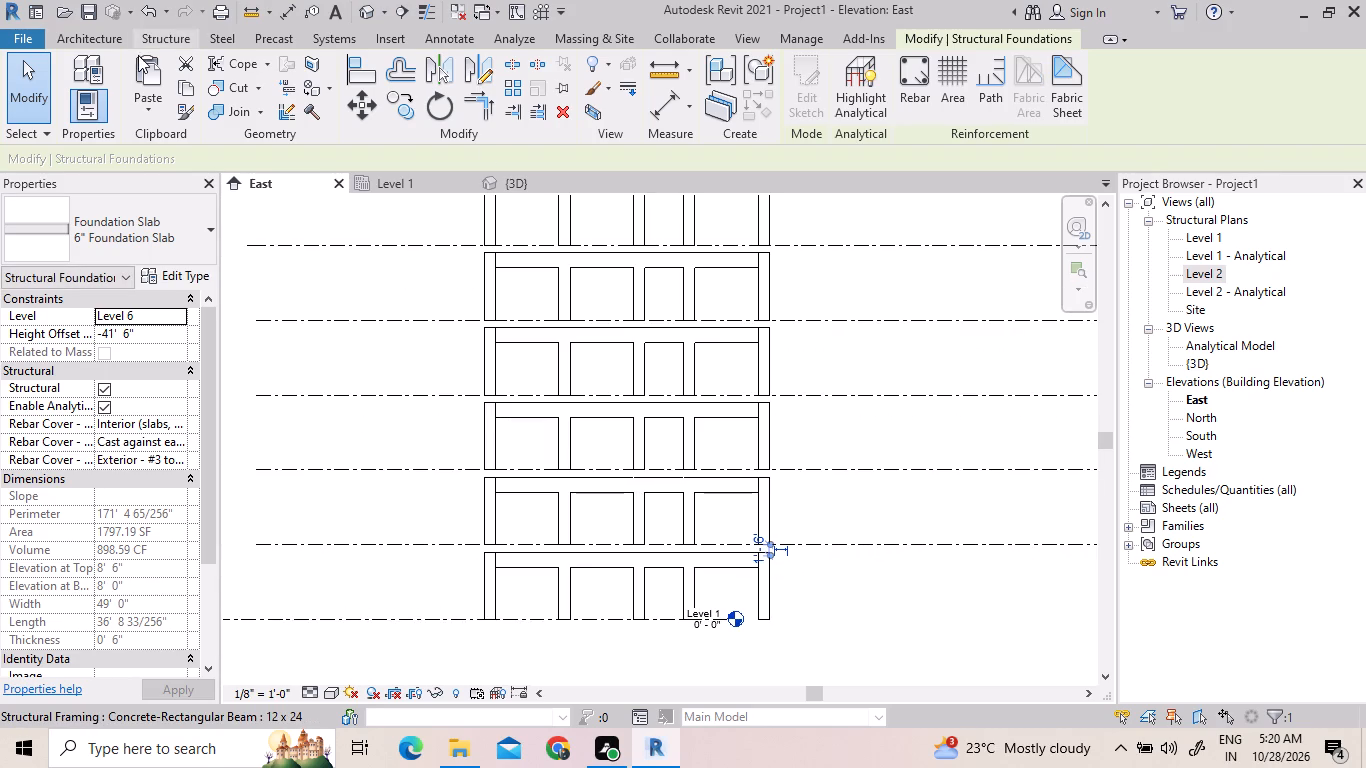
pyautogui.click(410, 102)
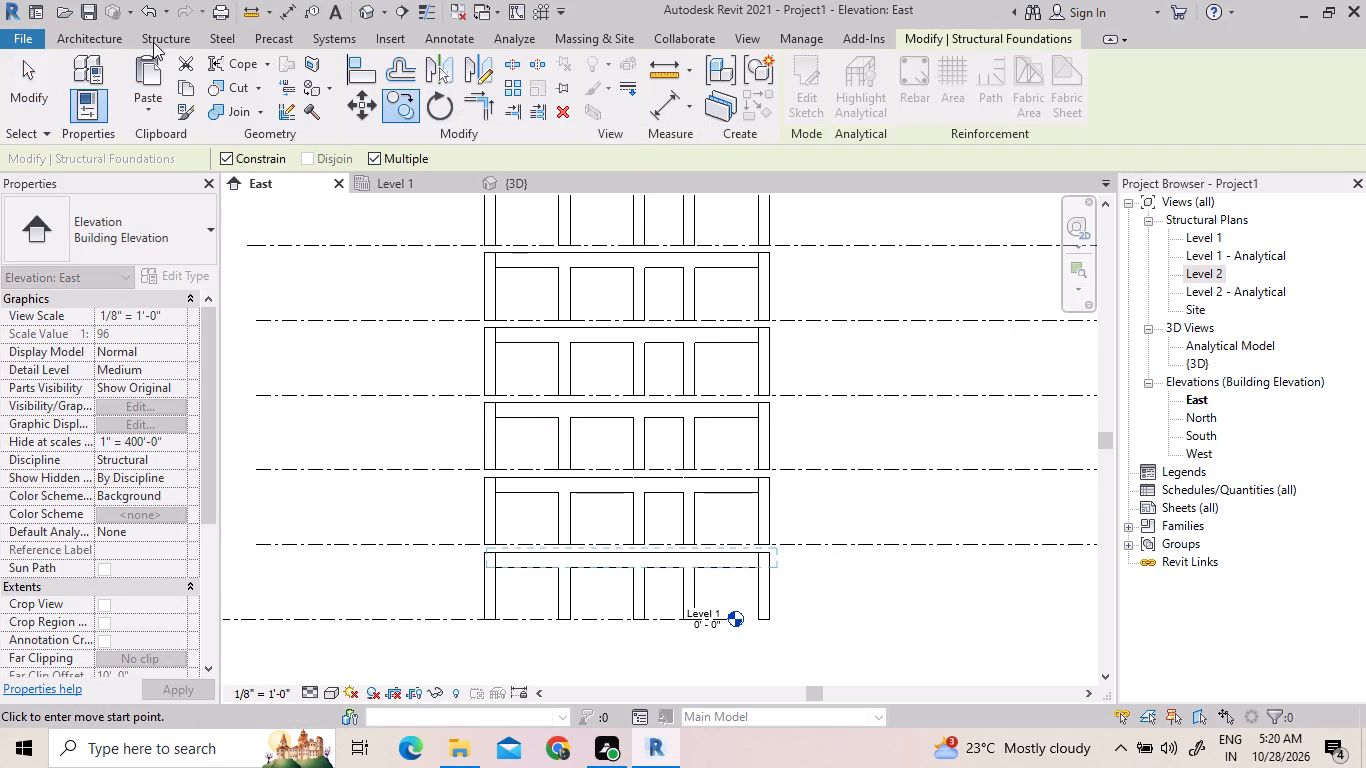
pyautogui.click(147, 100)
pyautogui.click(190, 182)
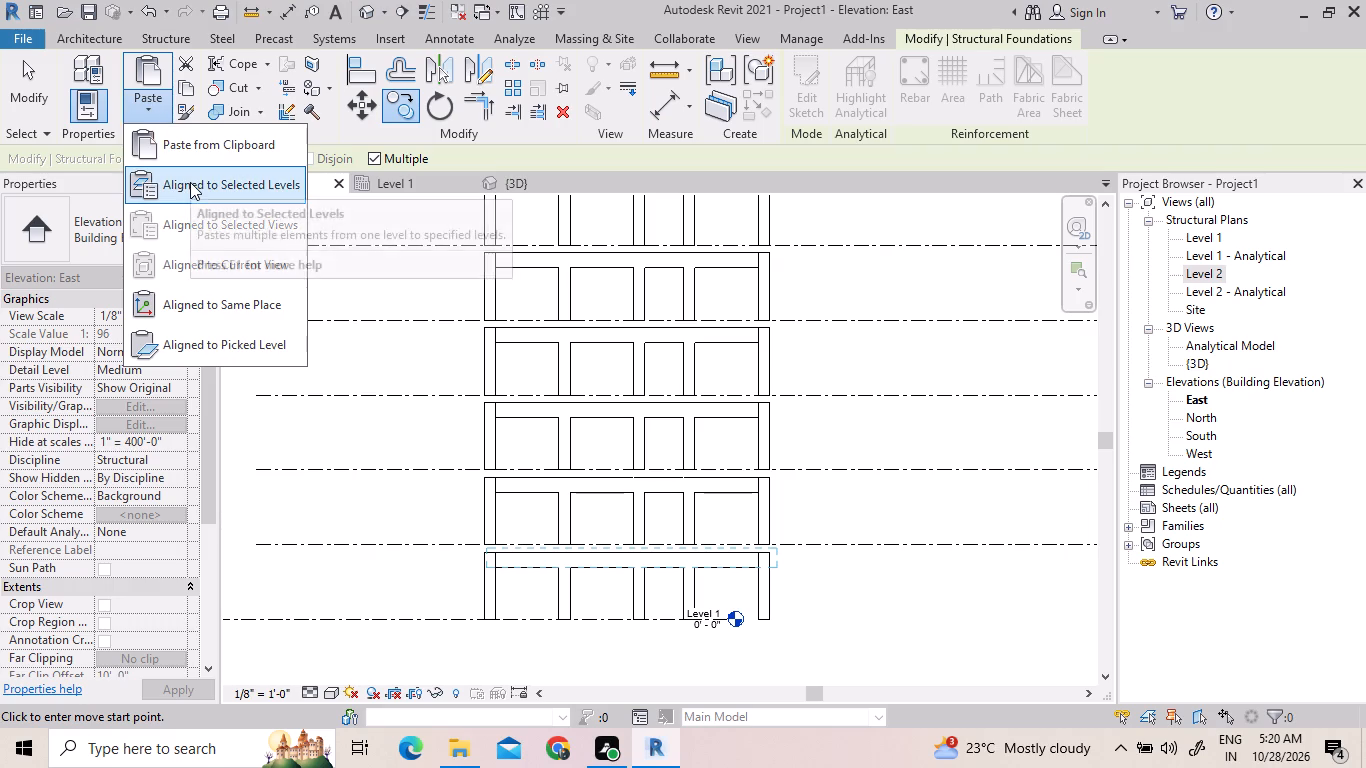
pyautogui.moveTo(644, 241); pyautogui.dragTo(641, 311)
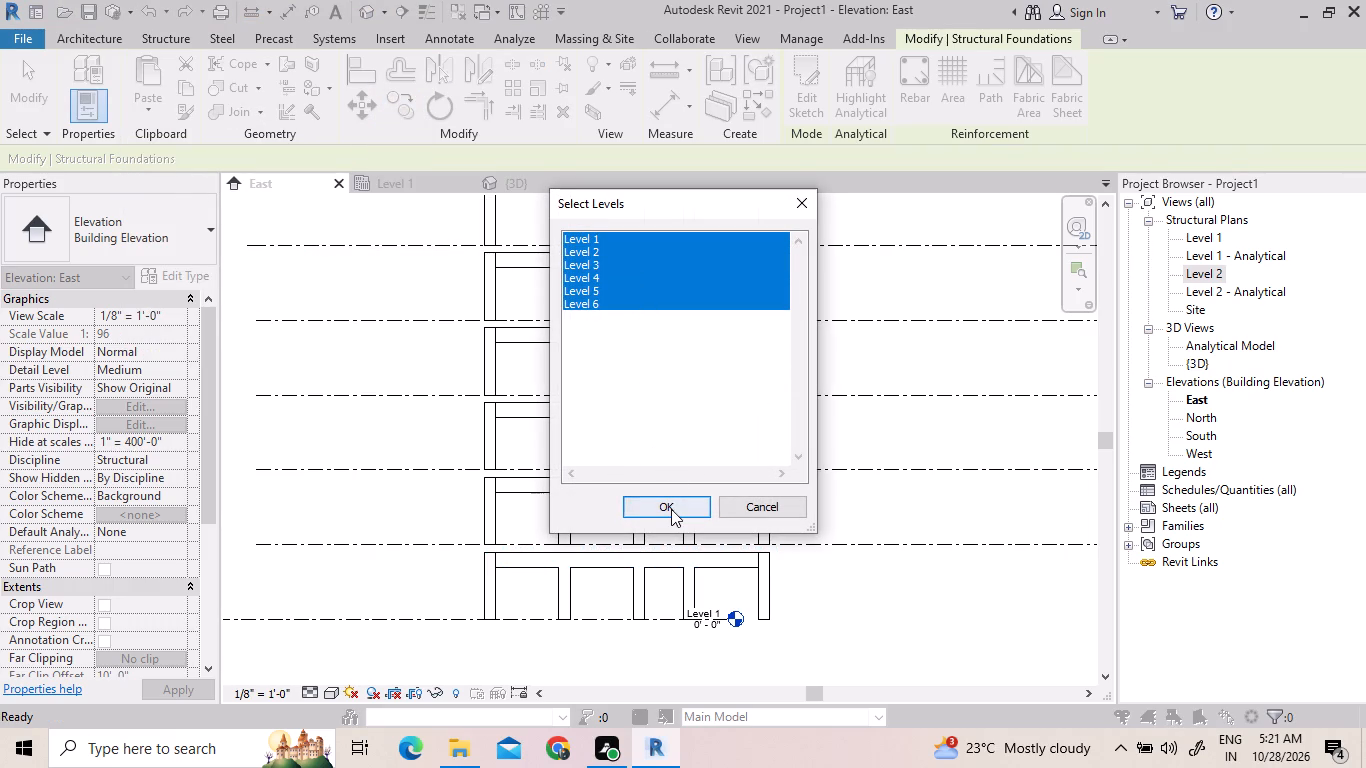
pyautogui.click(671, 509)
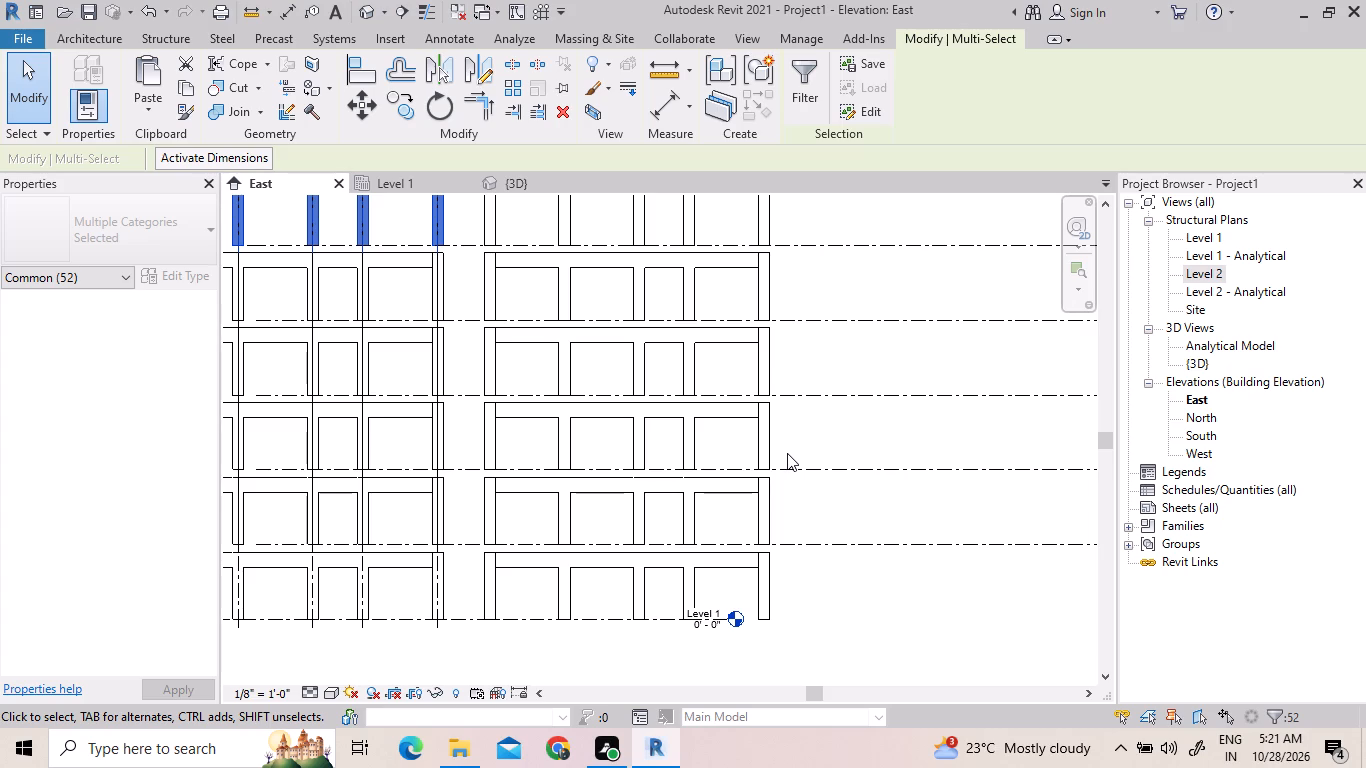
# Examine the pasted elements and the foundation slab's position relative to the frame in 3D.
pyautogui.click(501, 186)
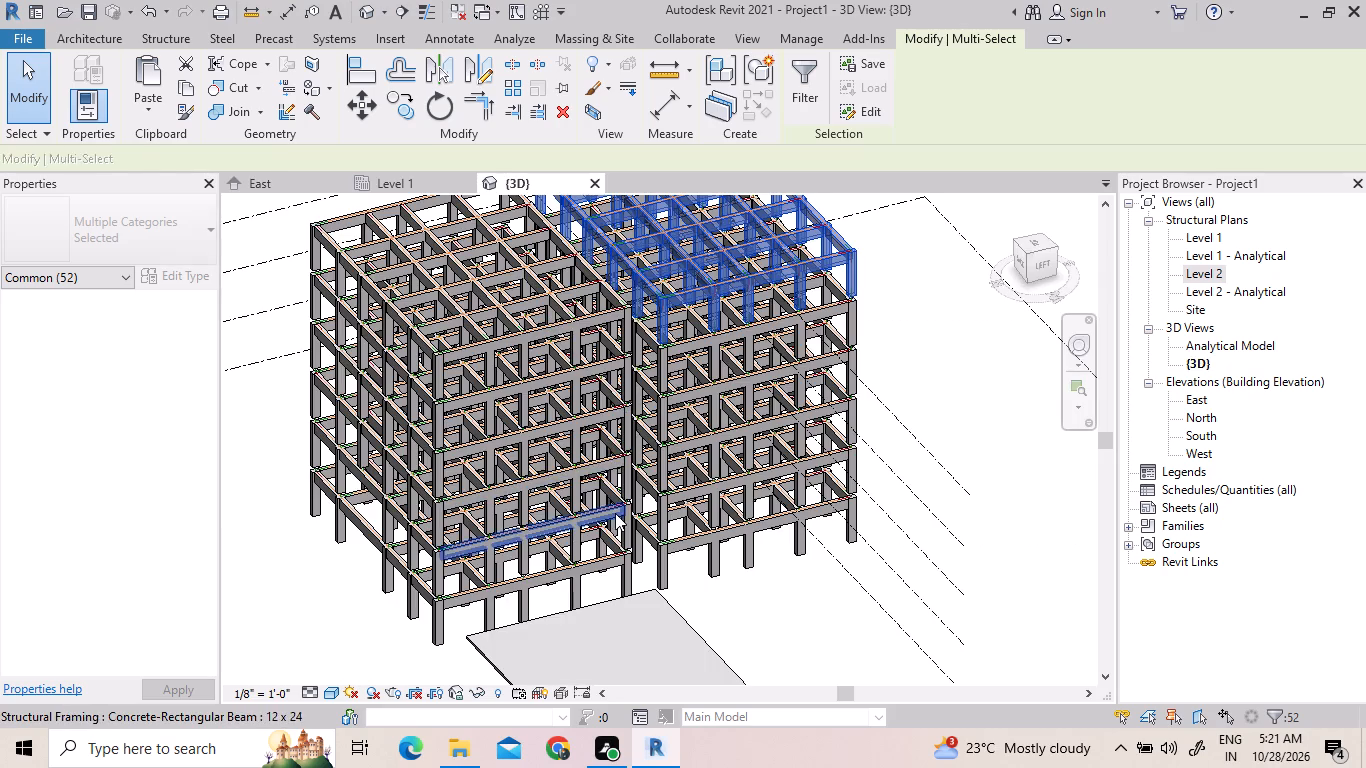
pyautogui.moveTo(591, 505); pyautogui.dragTo(572, 473, button='middle')
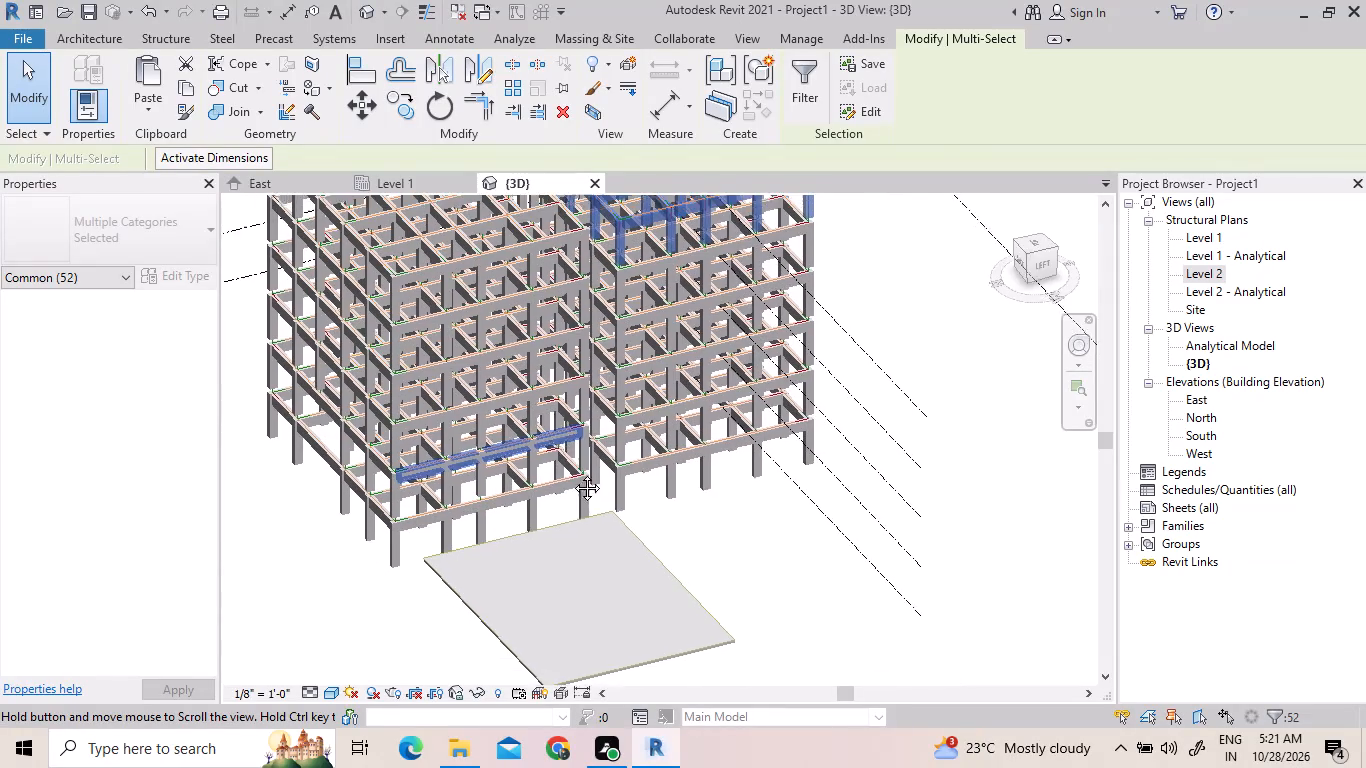
pyautogui.moveTo(572, 473); pyautogui.dragTo(615, 462, button='middle')
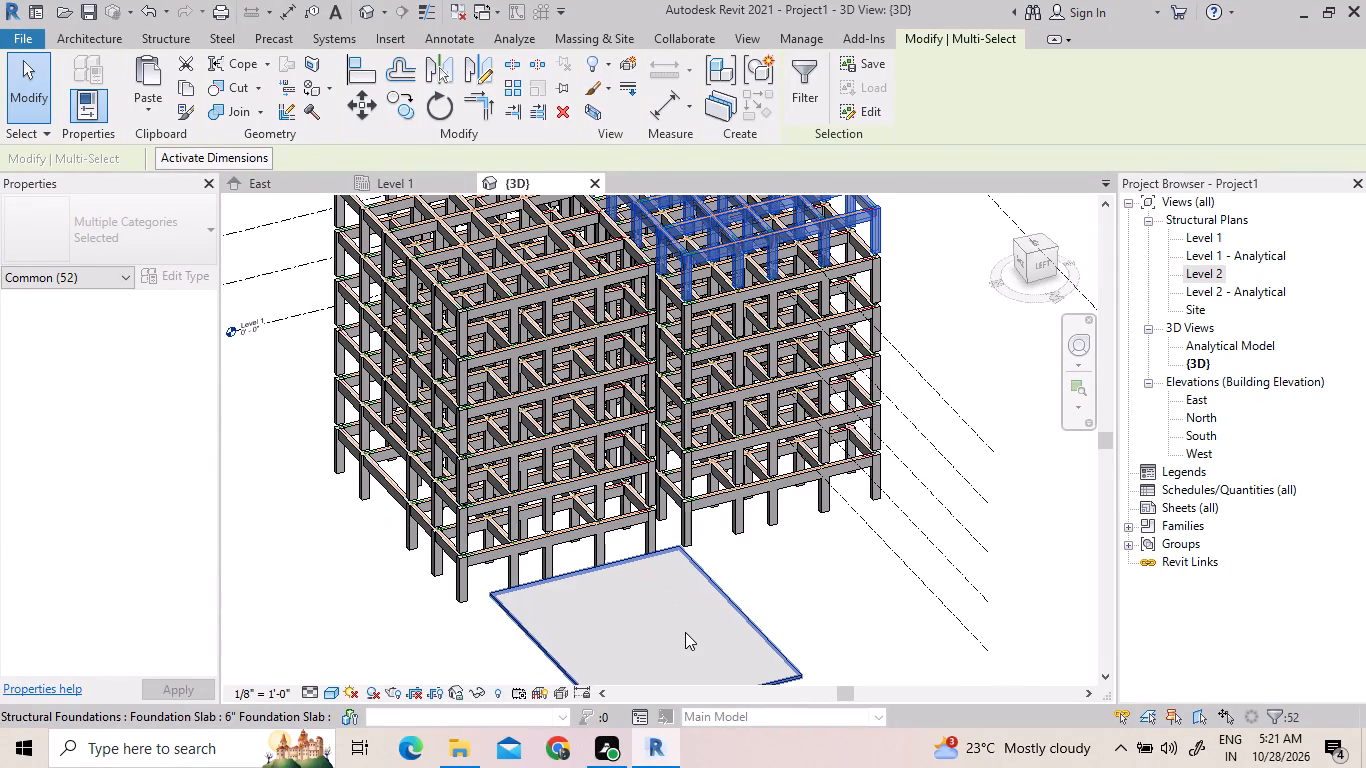
pyautogui.click(685, 632)
pyautogui.scroll(-4, 695, 630)
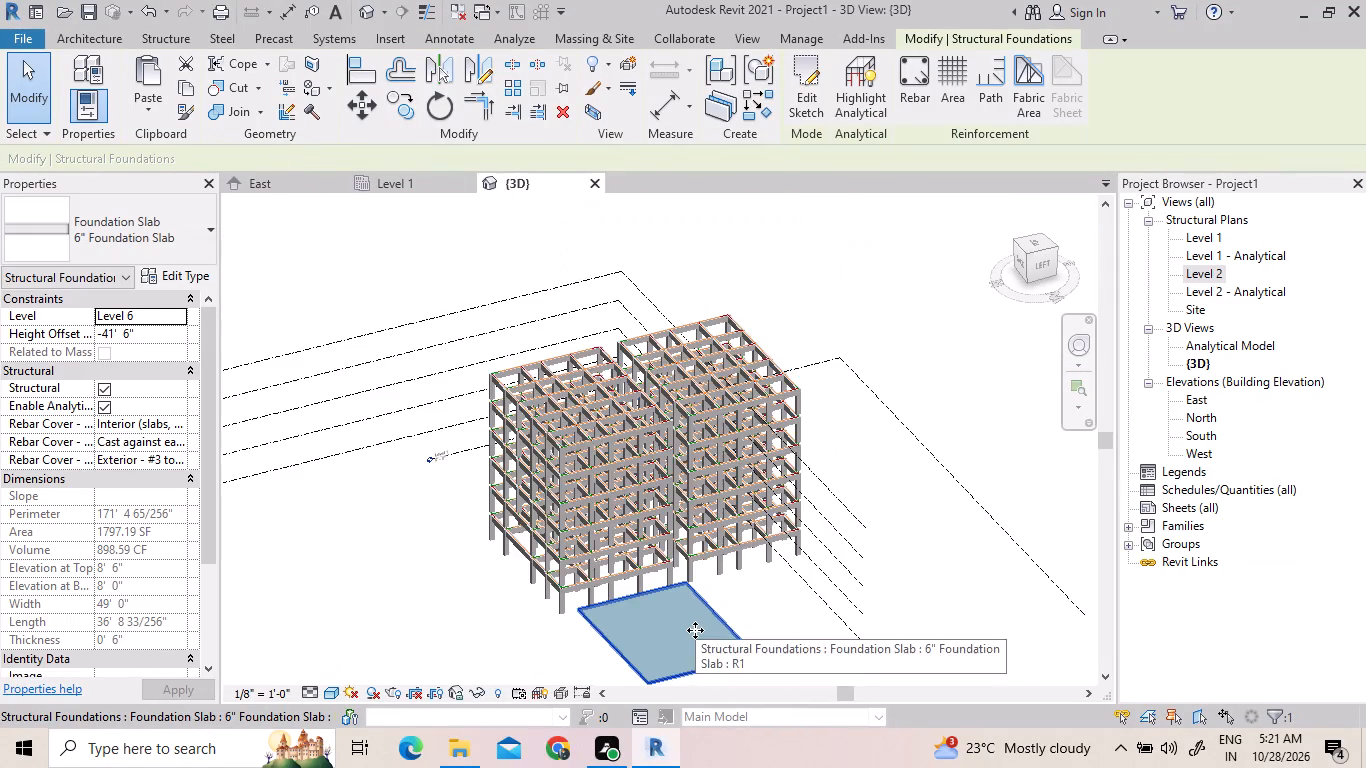
pyautogui.scroll(3, 730, 537)
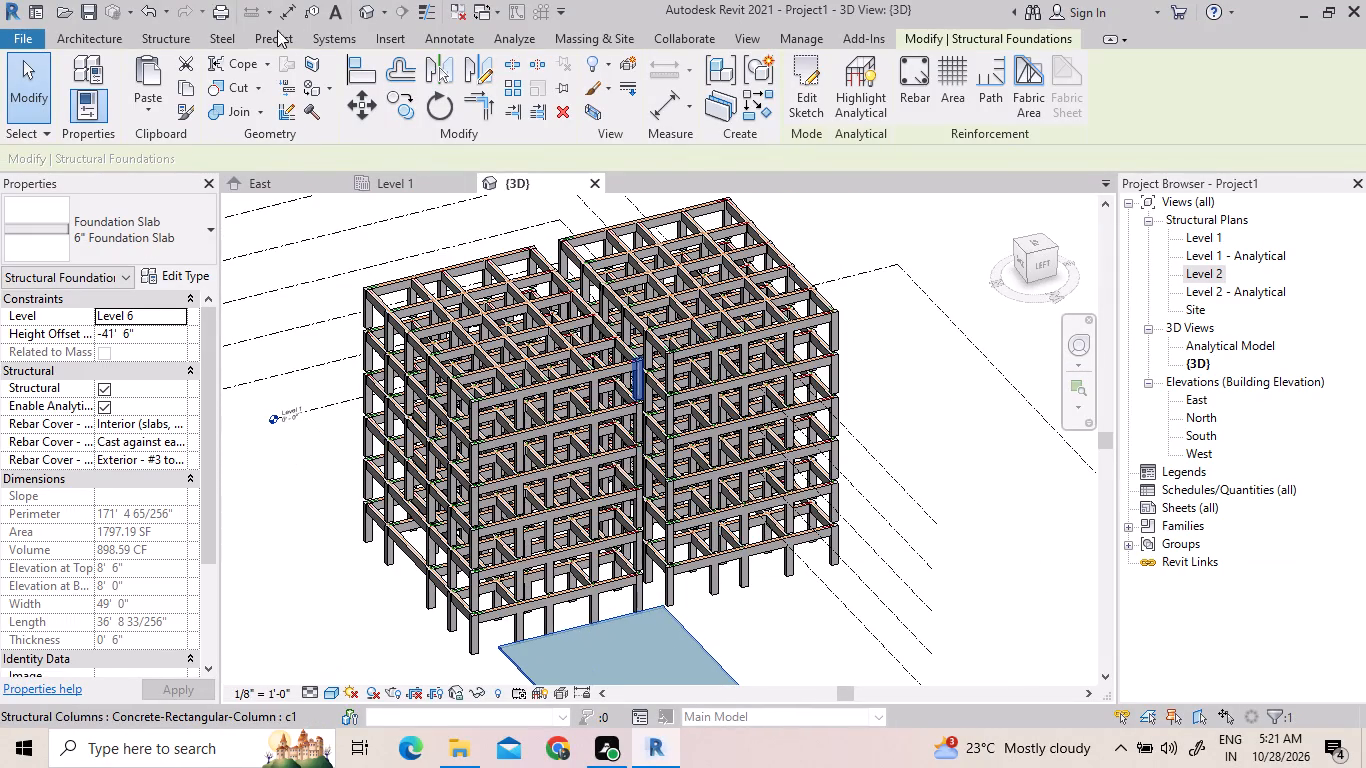
# In the East elevation, select the pasted grid lines above the duplicate frame.
pyautogui.click(273, 175)
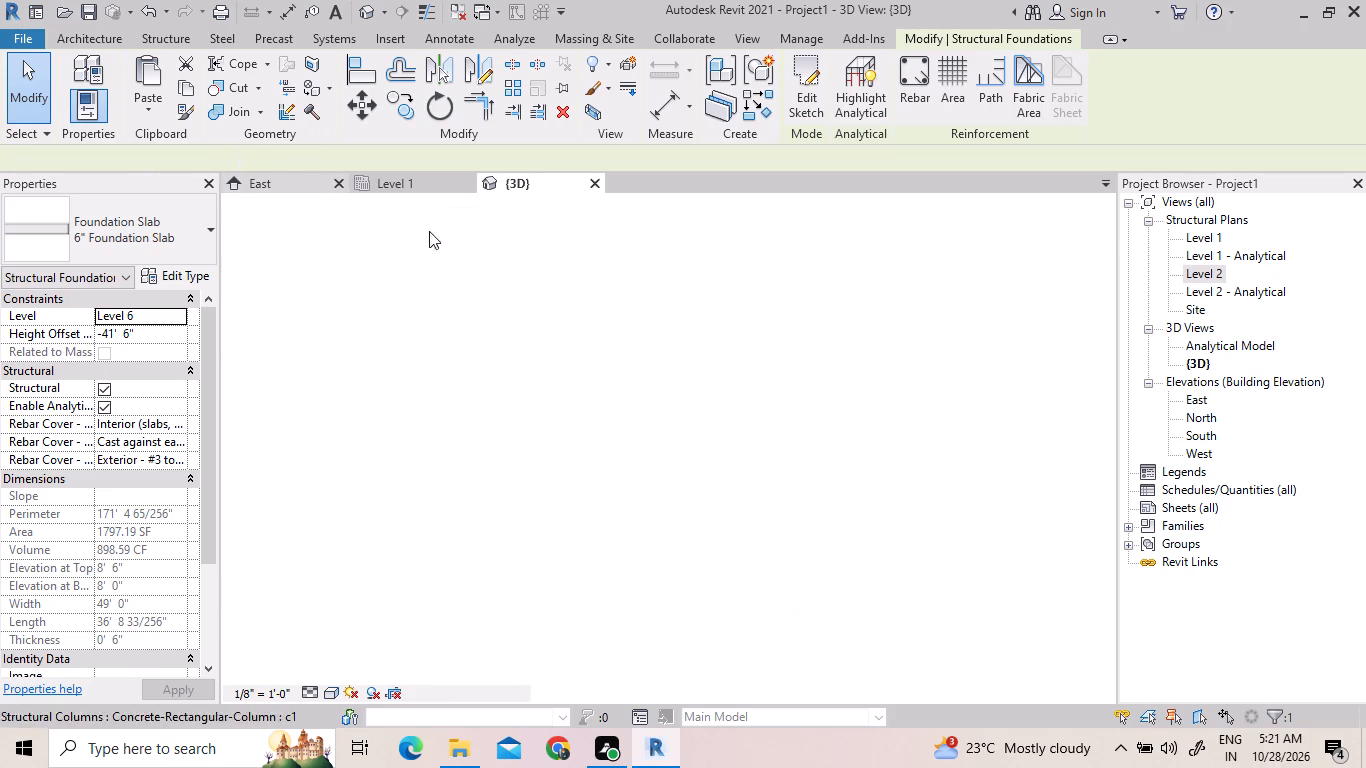
pyautogui.scroll(-8, 538, 446)
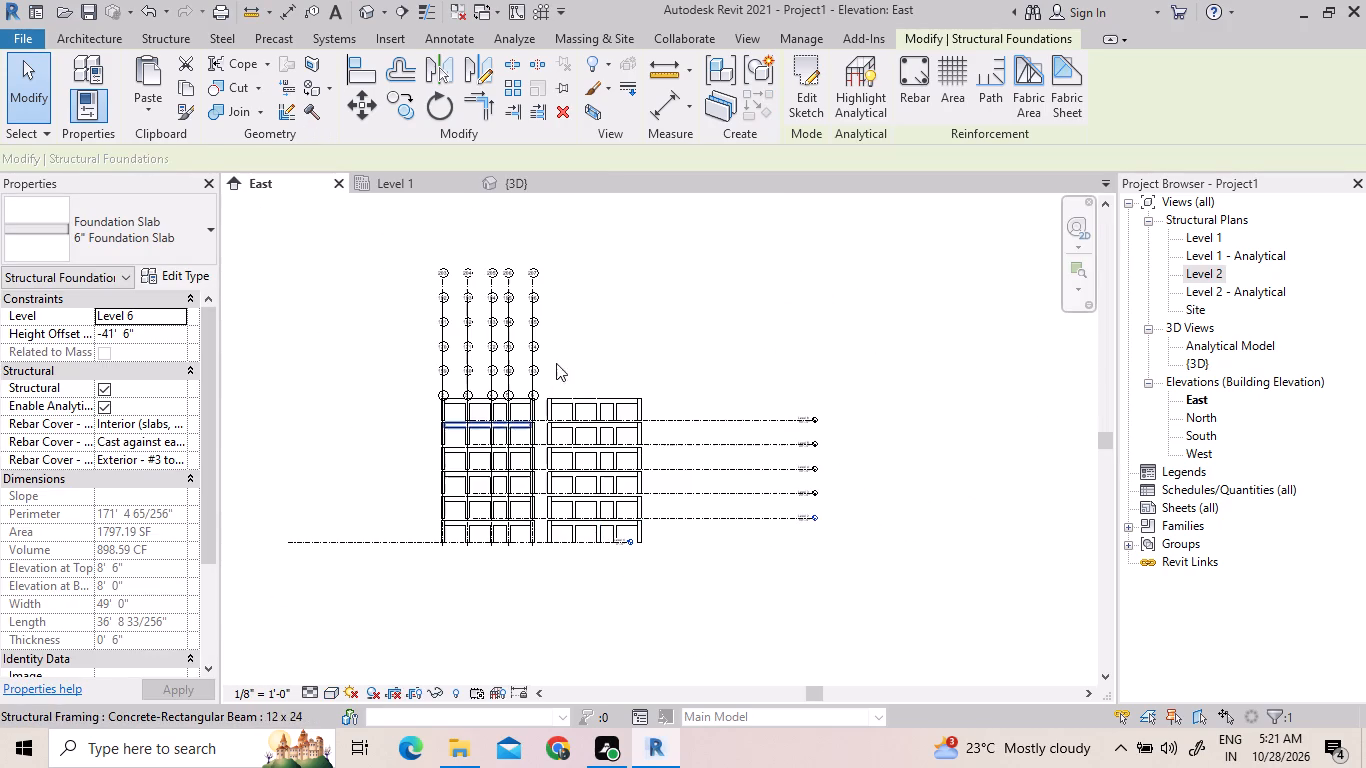
pyautogui.moveTo(606, 340); pyautogui.dragTo(362, 291)
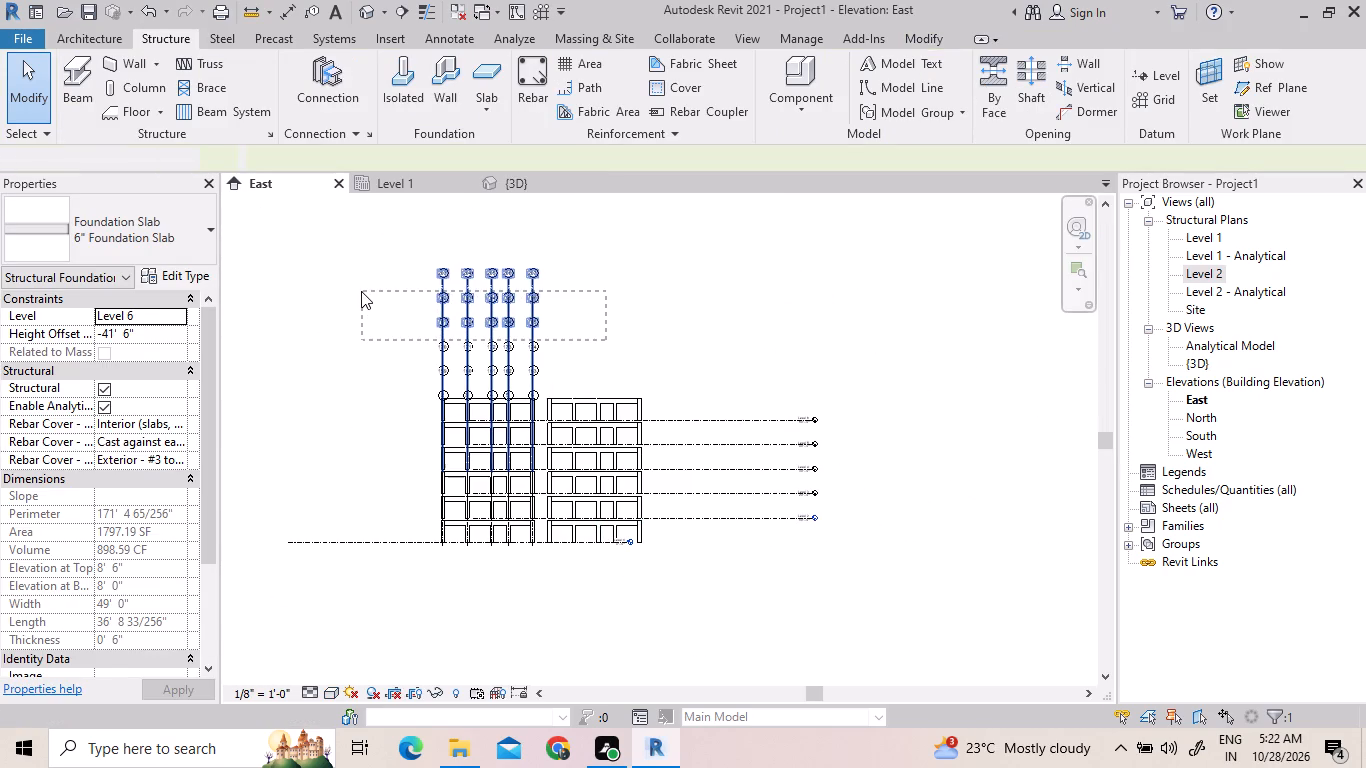
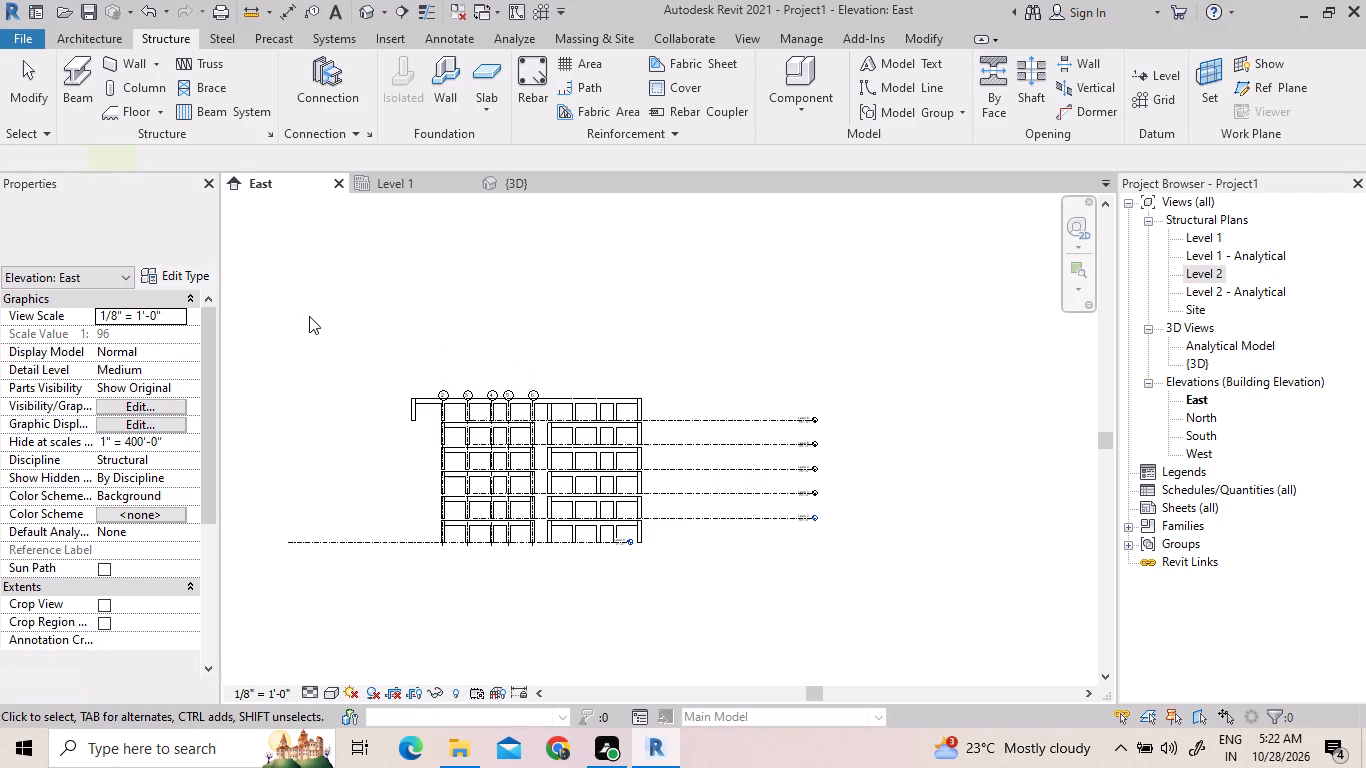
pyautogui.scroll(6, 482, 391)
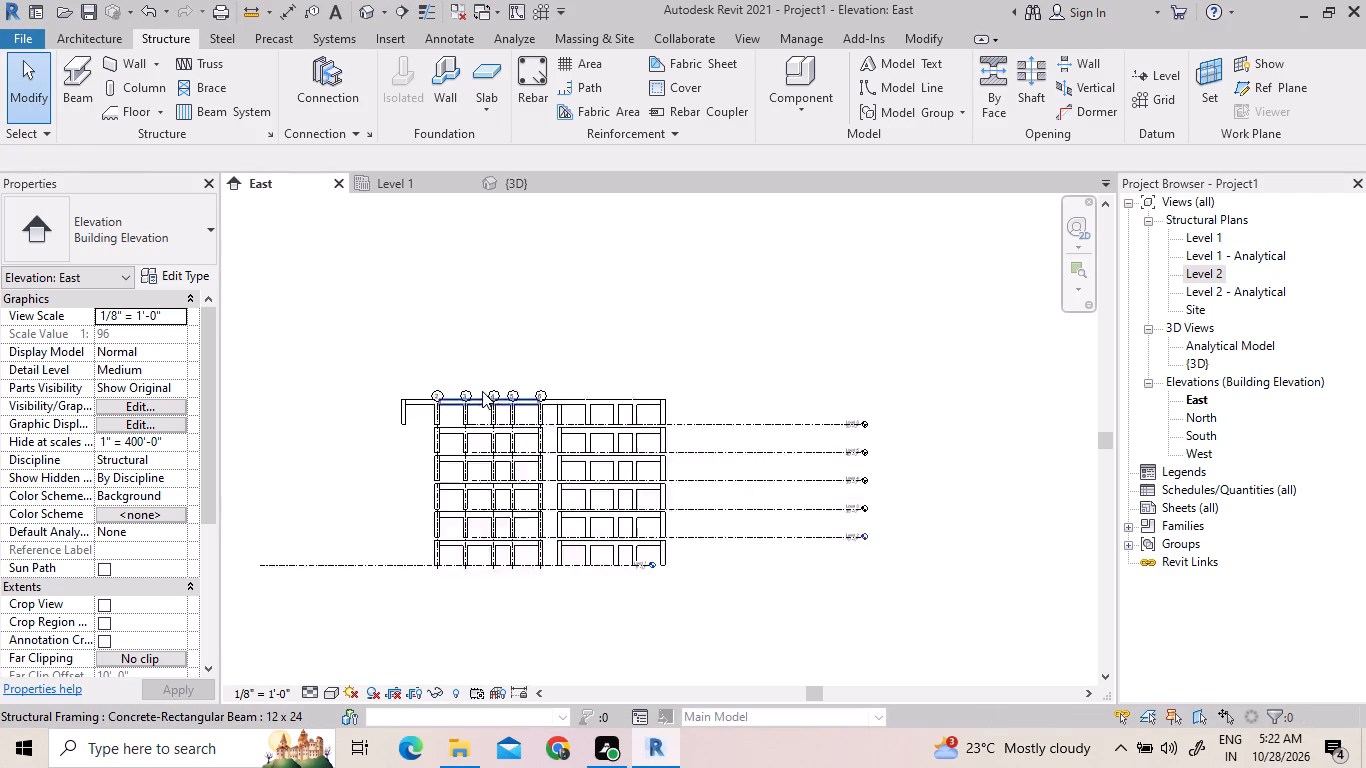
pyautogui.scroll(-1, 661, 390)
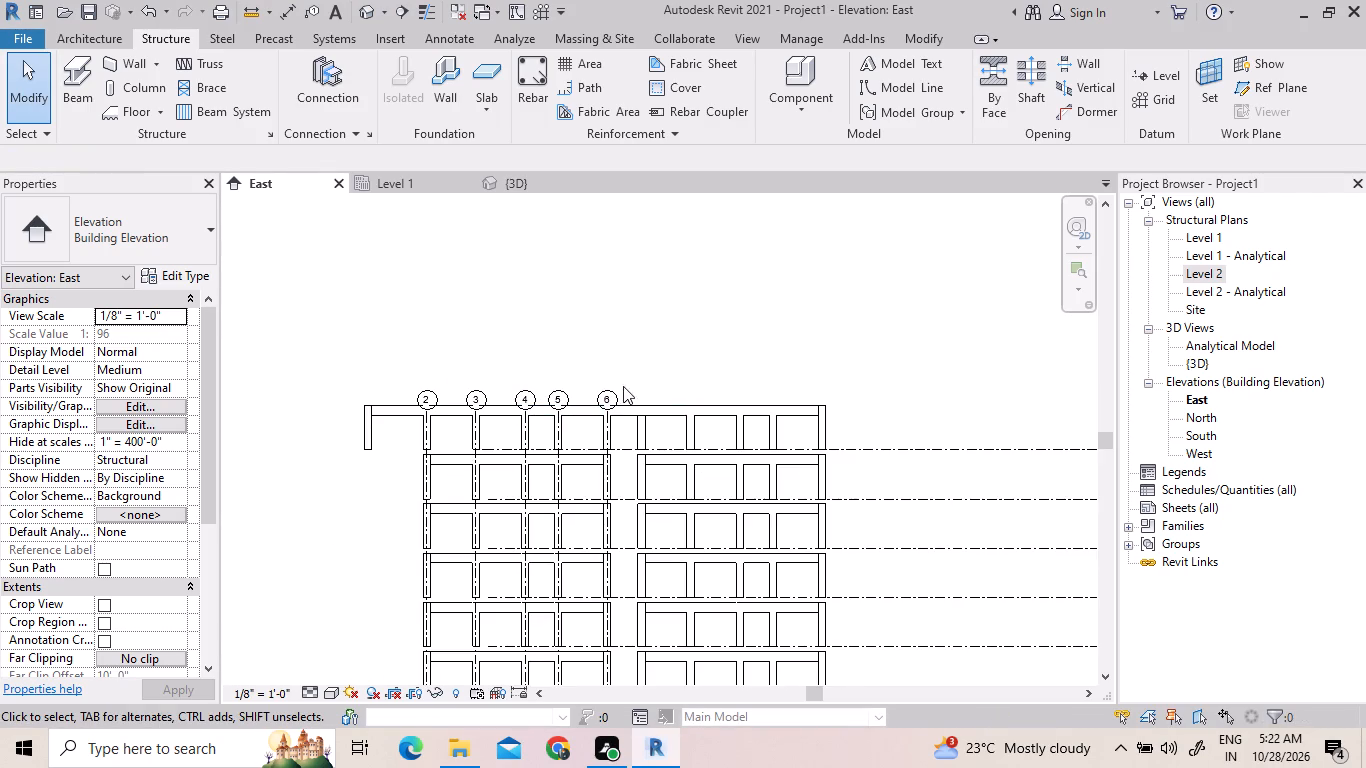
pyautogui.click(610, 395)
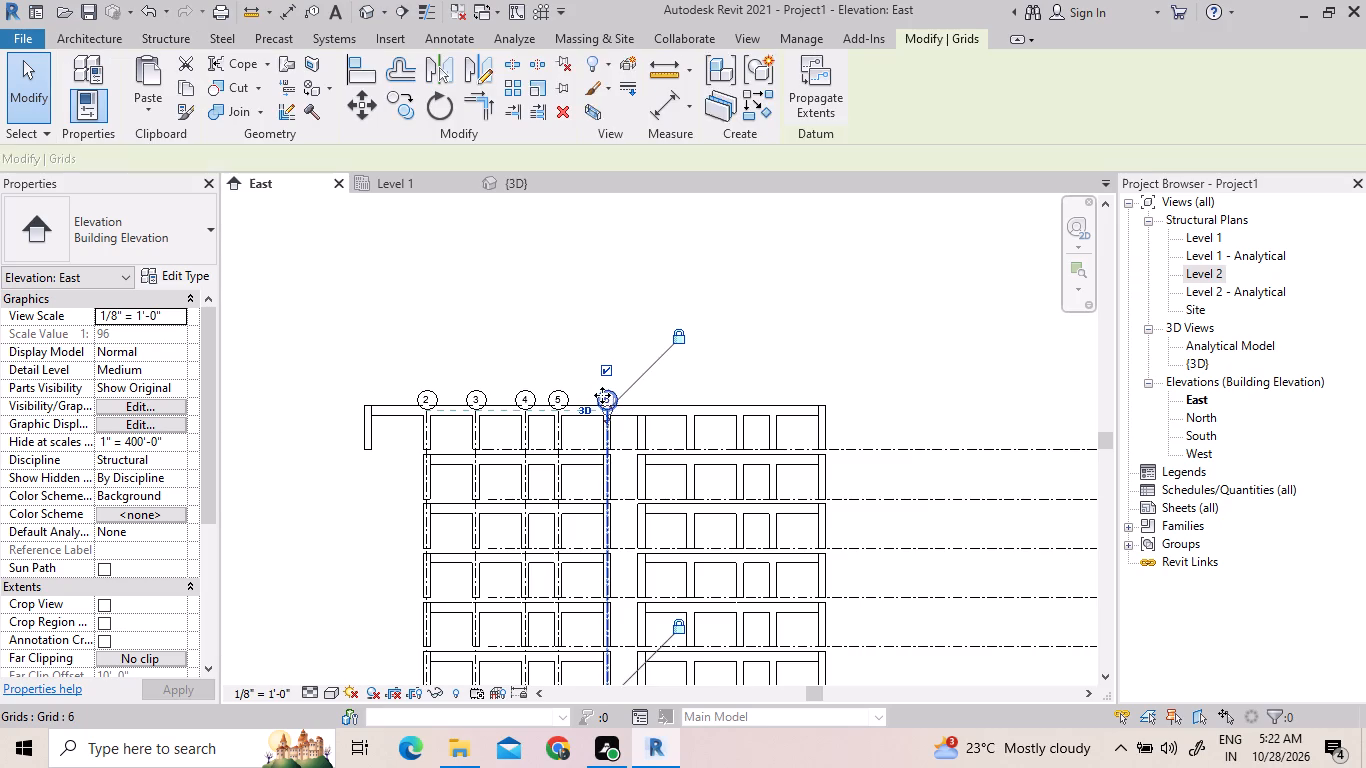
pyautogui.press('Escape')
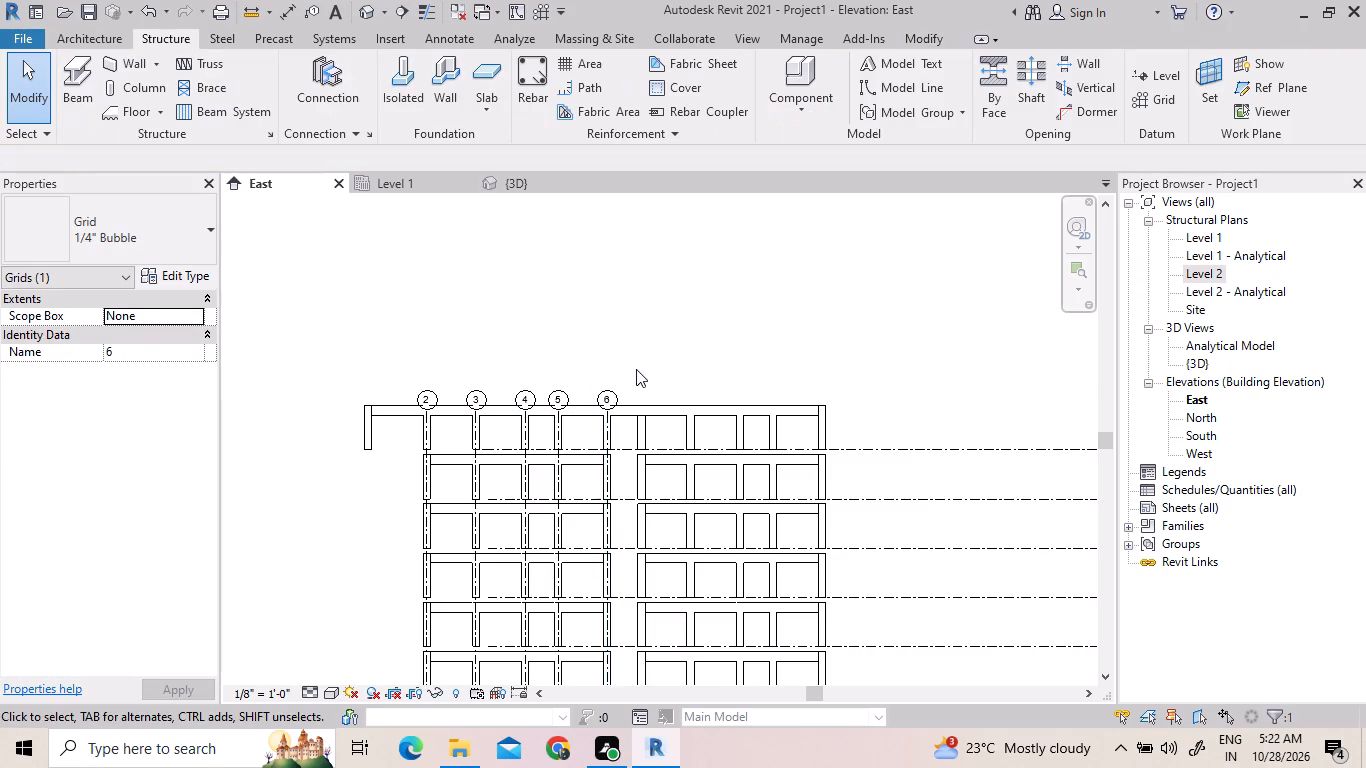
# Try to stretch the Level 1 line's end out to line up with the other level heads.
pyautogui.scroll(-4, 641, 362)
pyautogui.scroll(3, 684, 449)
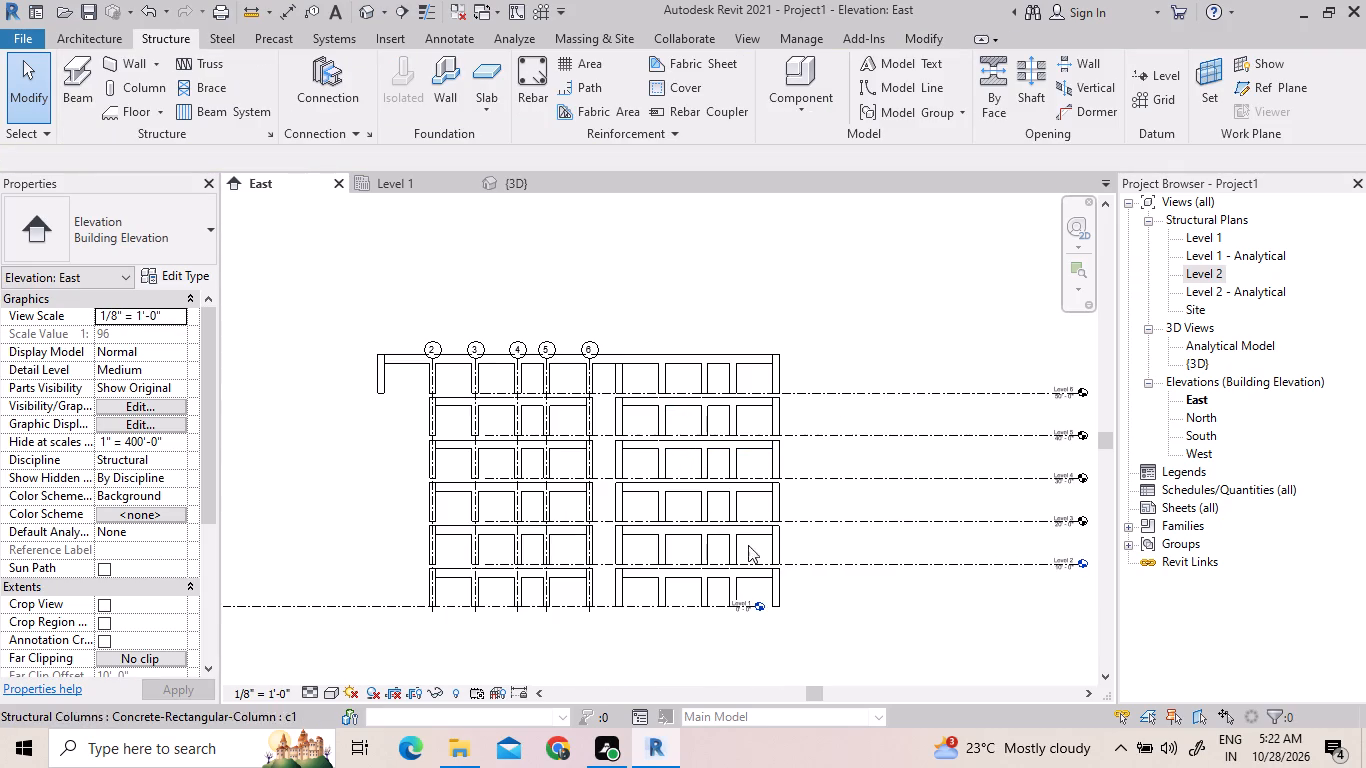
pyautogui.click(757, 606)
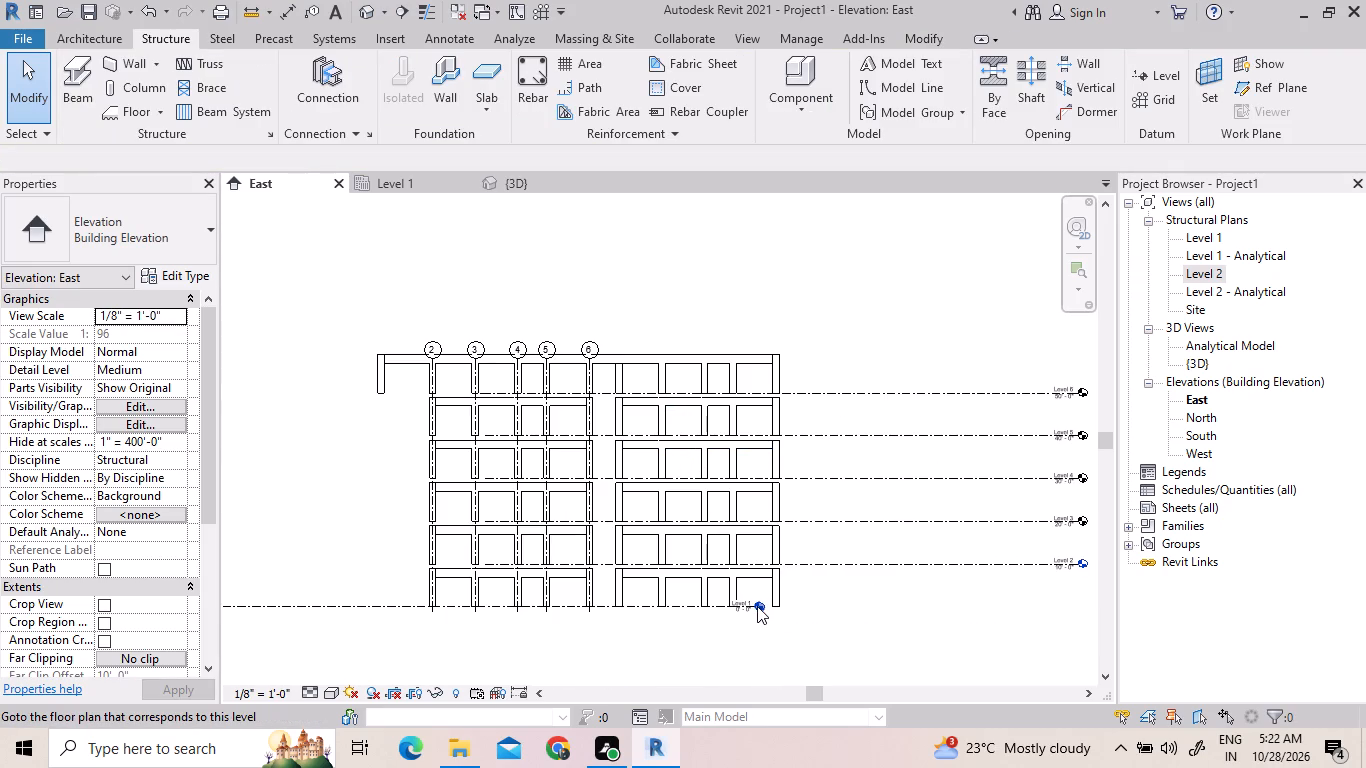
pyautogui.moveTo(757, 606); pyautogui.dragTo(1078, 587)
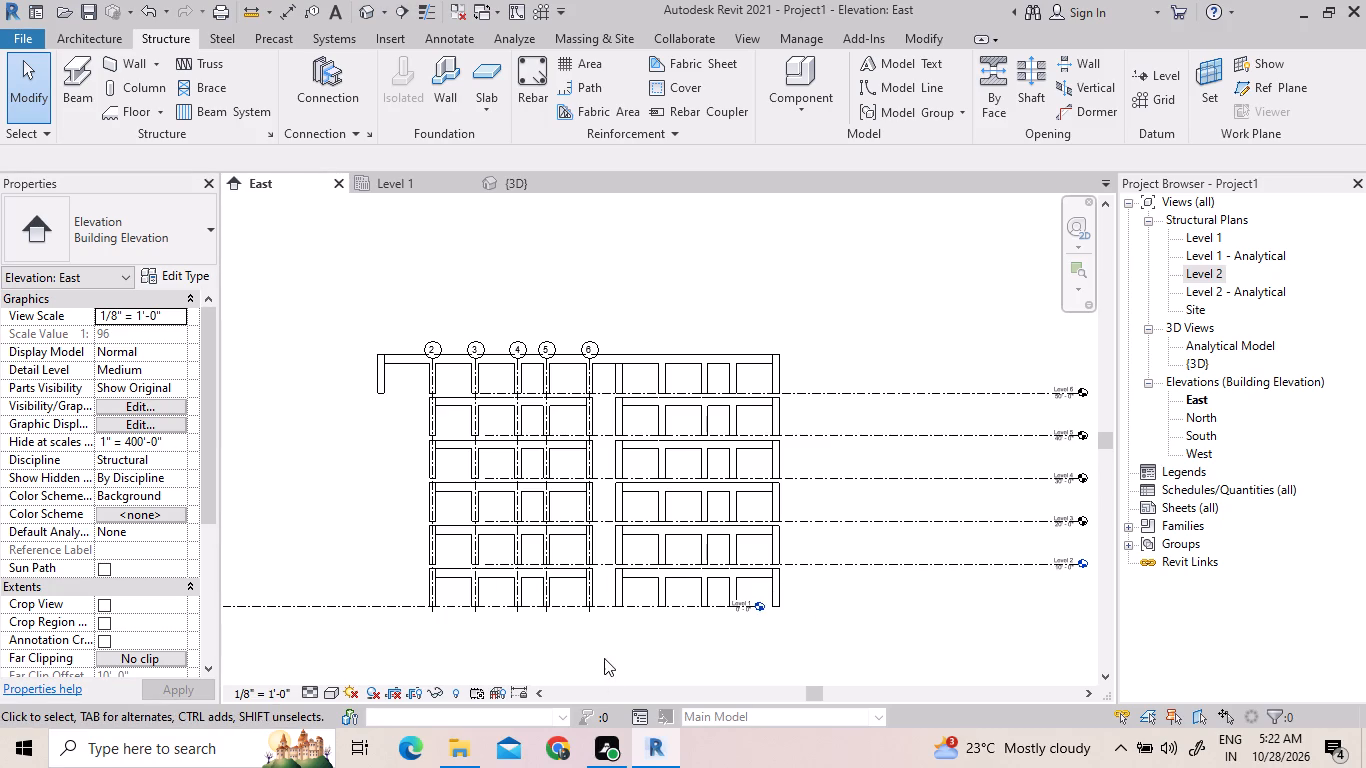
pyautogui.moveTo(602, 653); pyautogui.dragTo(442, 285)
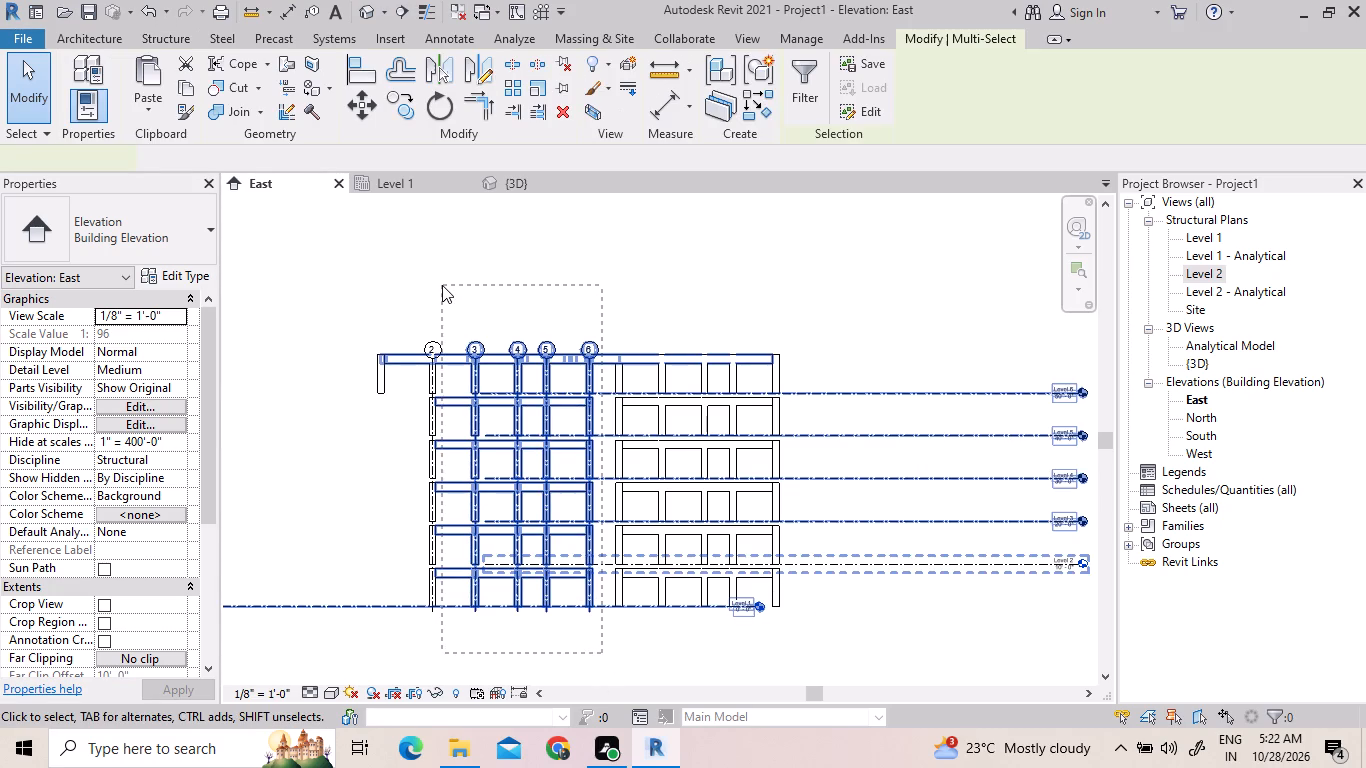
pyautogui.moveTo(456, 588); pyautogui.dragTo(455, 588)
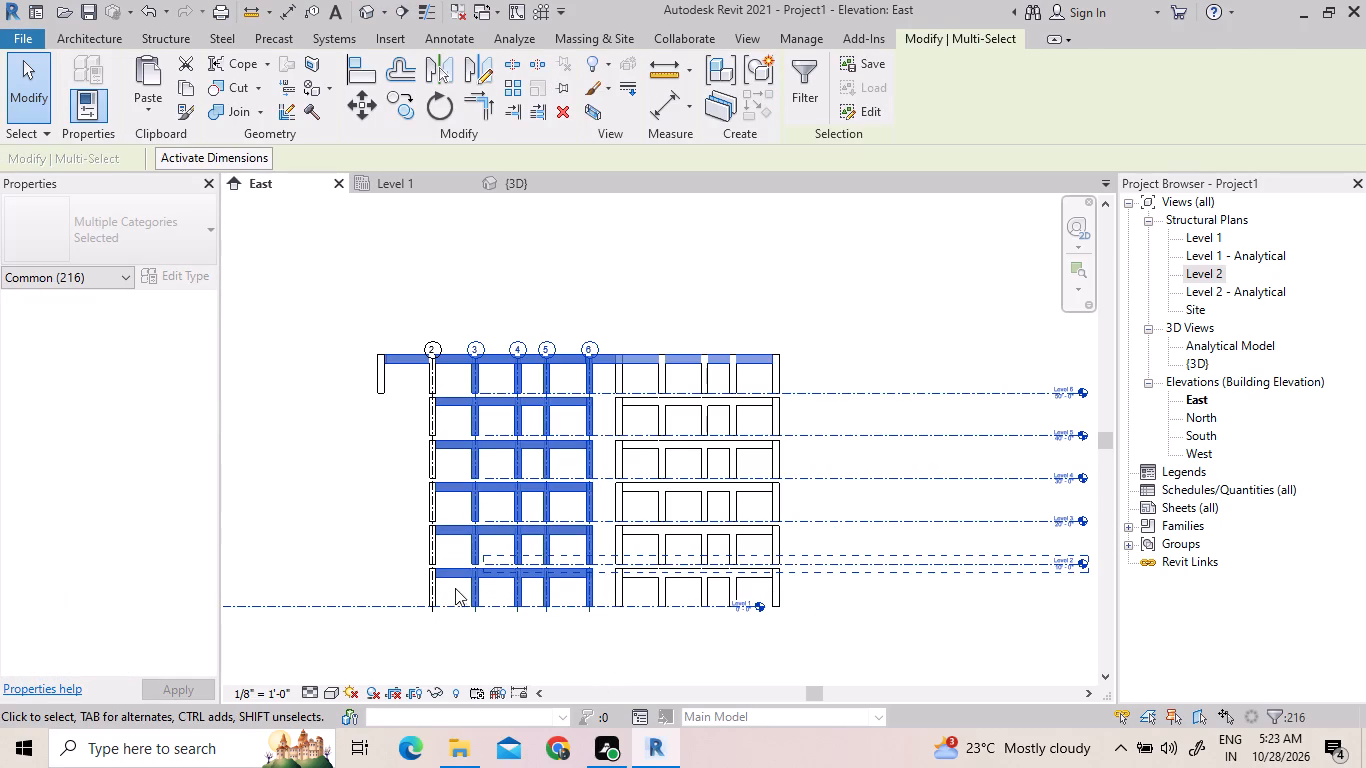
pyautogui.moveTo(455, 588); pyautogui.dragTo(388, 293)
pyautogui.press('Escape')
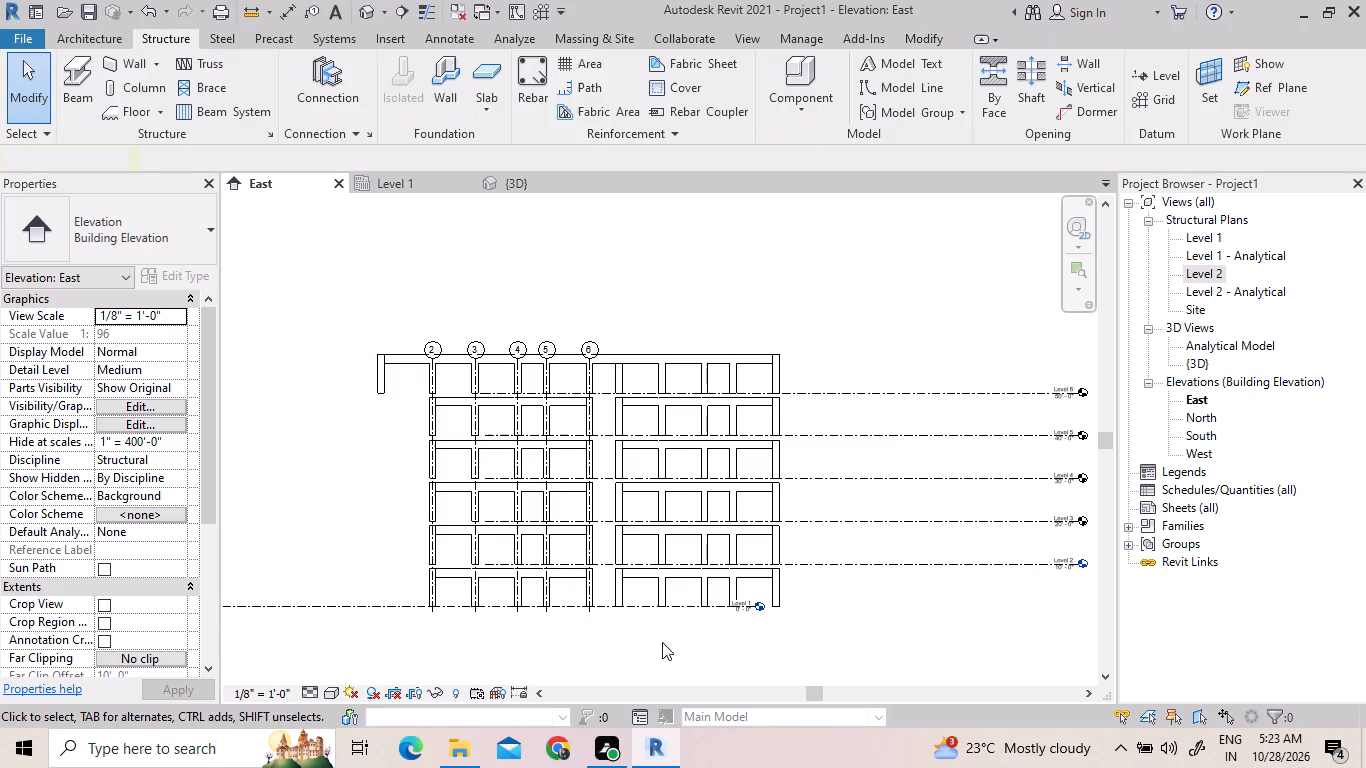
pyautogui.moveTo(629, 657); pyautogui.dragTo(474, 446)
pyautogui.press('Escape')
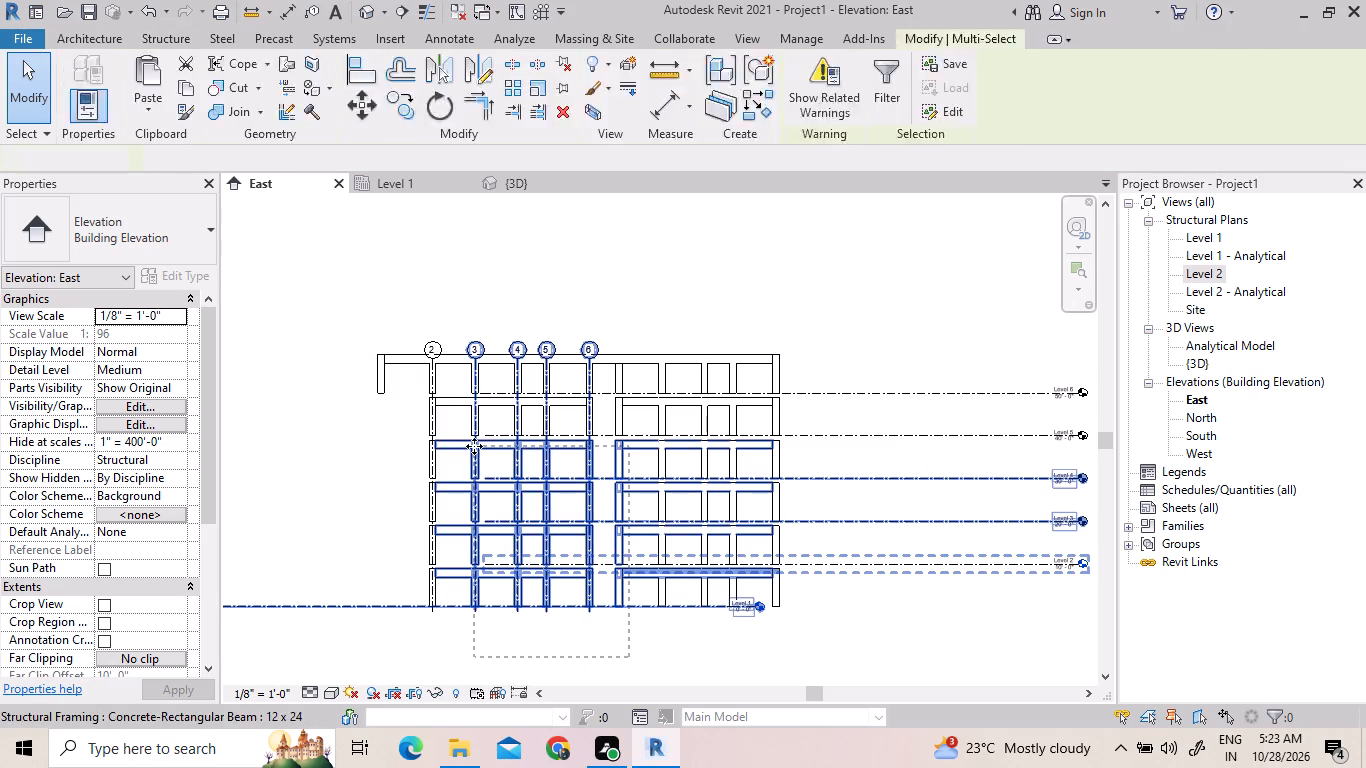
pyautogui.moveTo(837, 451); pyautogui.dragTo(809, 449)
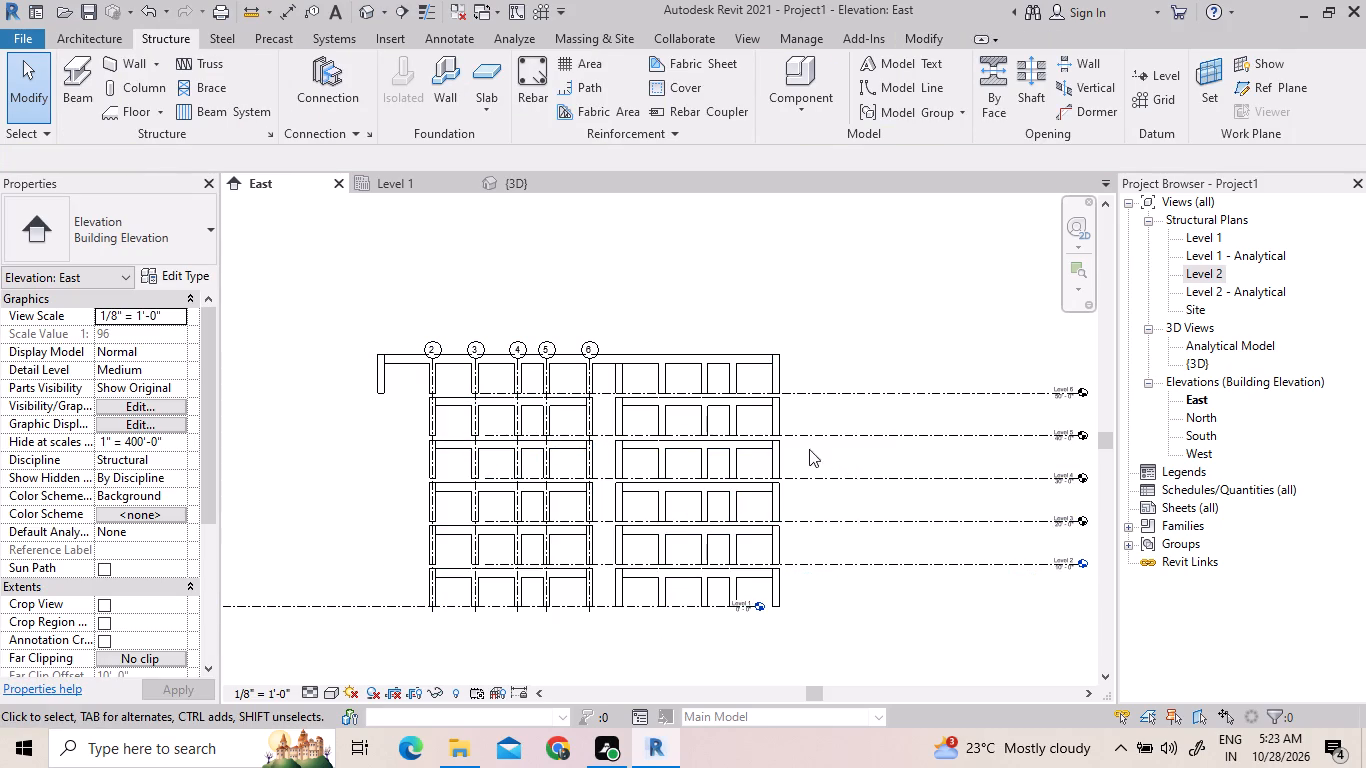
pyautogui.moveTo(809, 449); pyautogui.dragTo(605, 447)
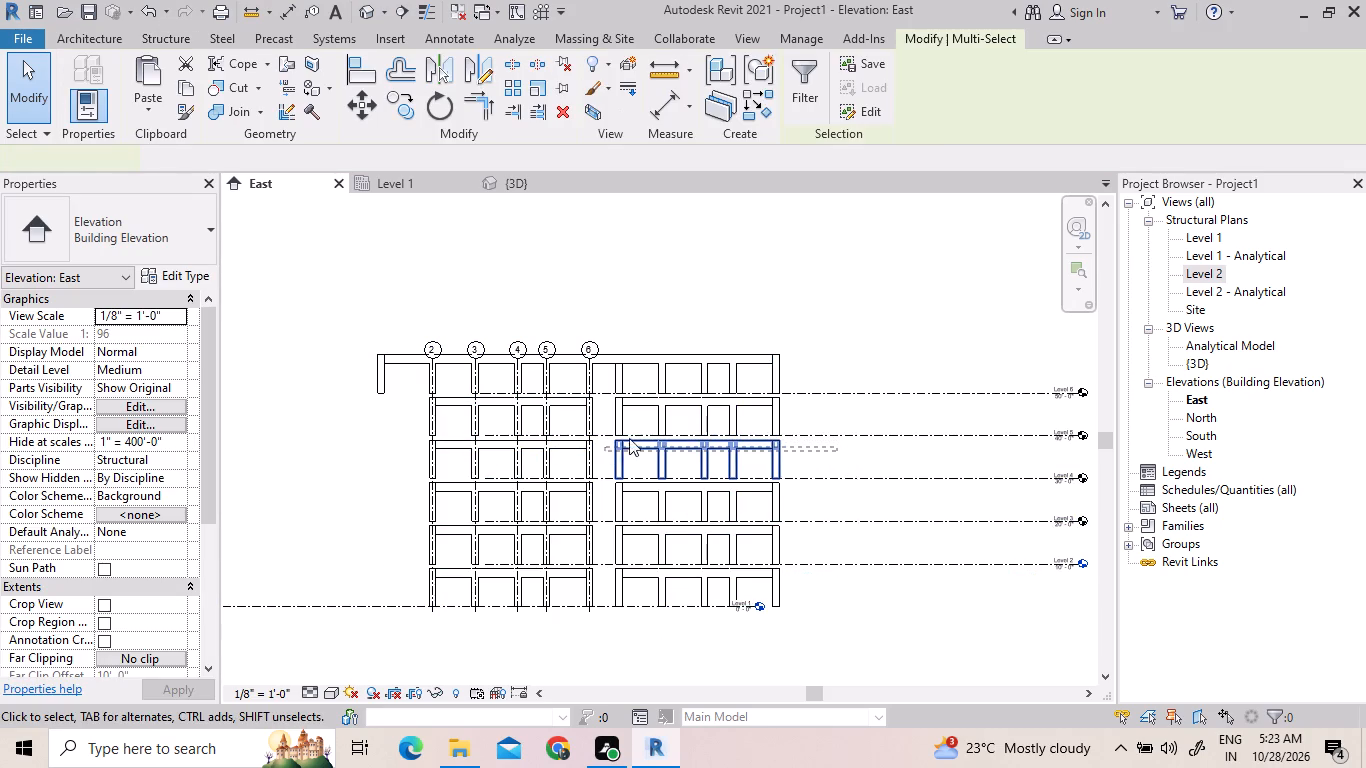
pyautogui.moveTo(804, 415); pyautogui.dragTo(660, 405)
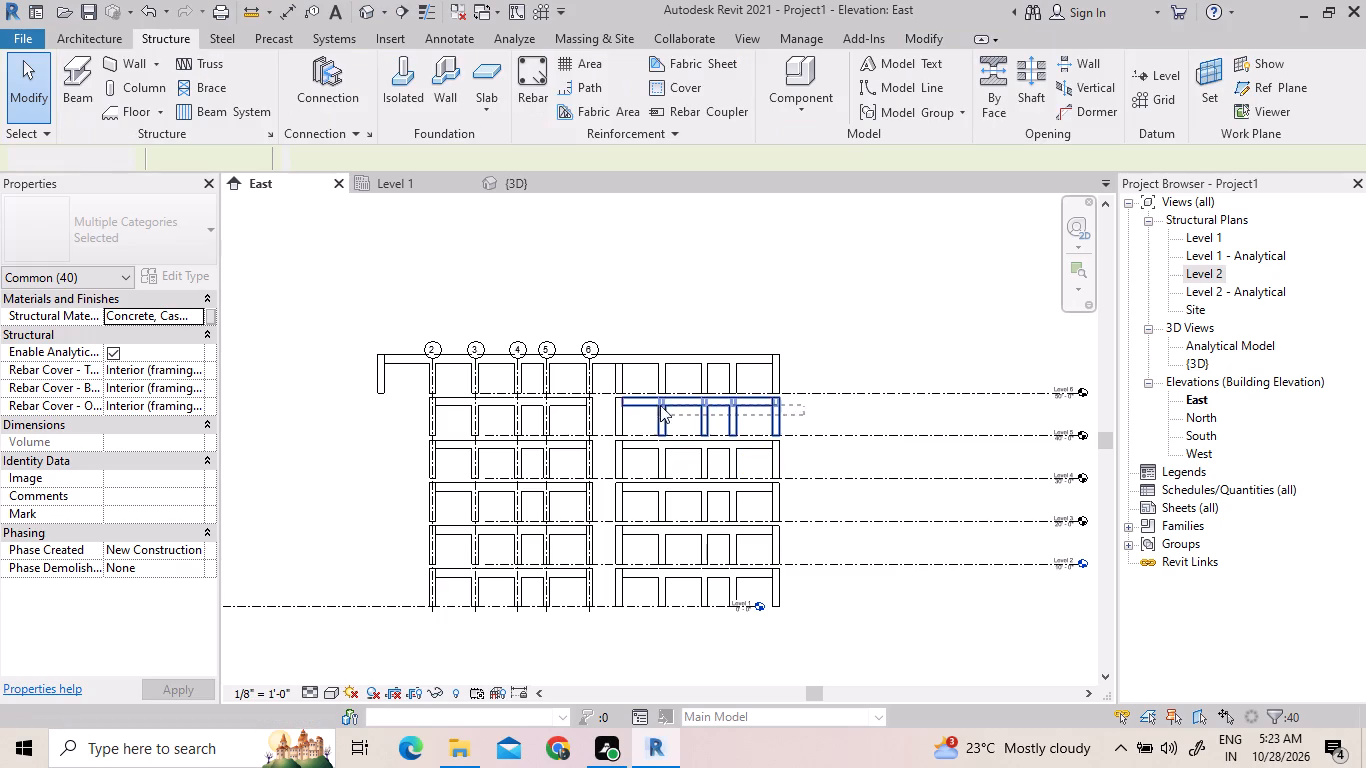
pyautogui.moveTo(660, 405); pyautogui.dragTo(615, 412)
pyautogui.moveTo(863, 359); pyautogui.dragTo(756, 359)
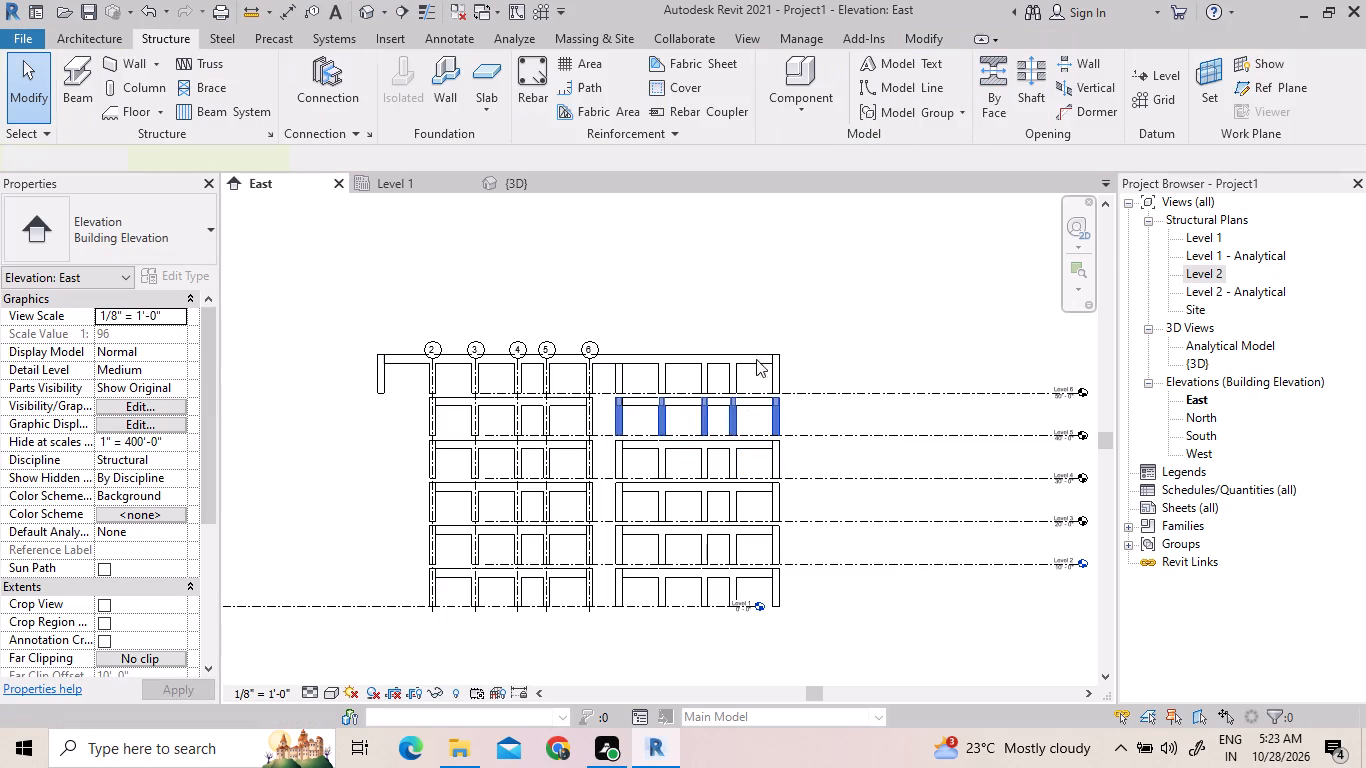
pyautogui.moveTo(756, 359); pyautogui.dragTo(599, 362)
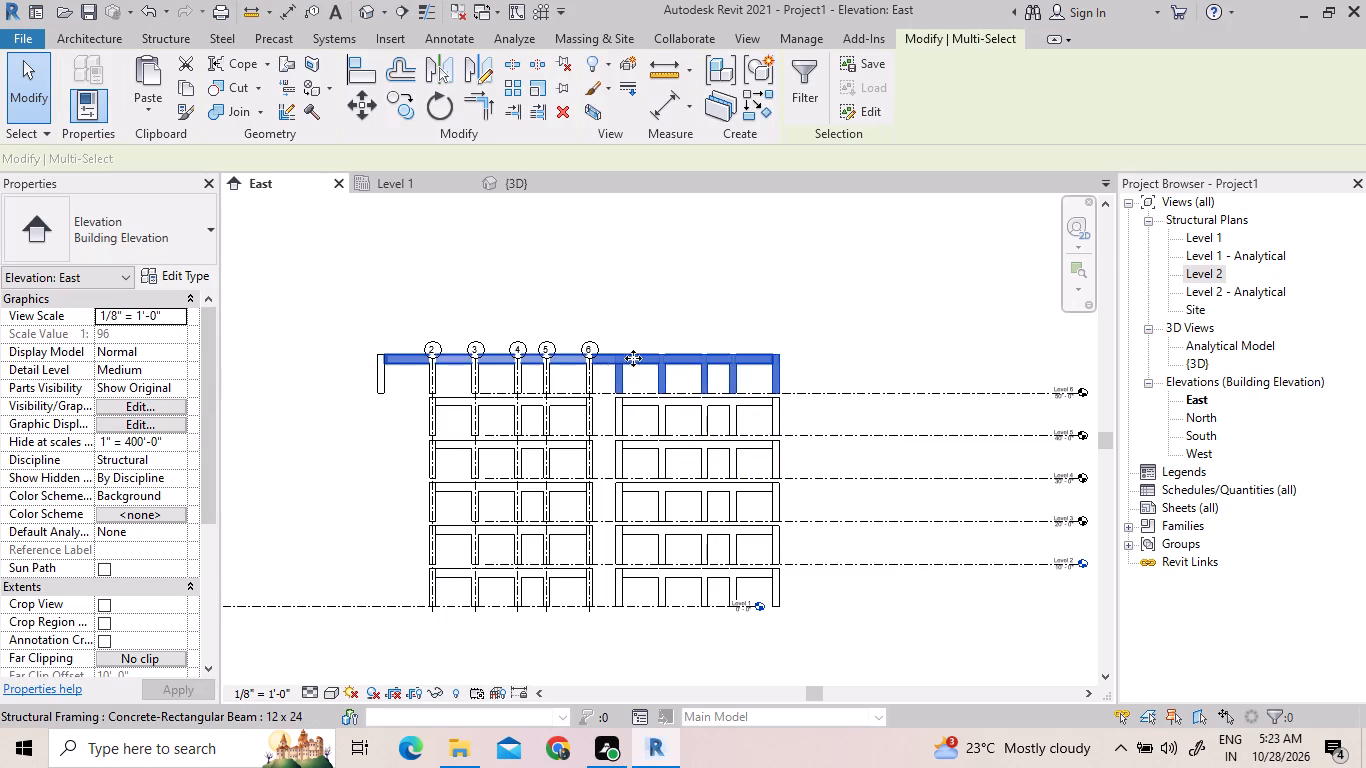
# Undo the pasted storey copies, the foundation slab's moves and the creation of the foundation slab itself, including its boundary sketch.
pyautogui.click(152, 14)
pyautogui.click(152, 14)
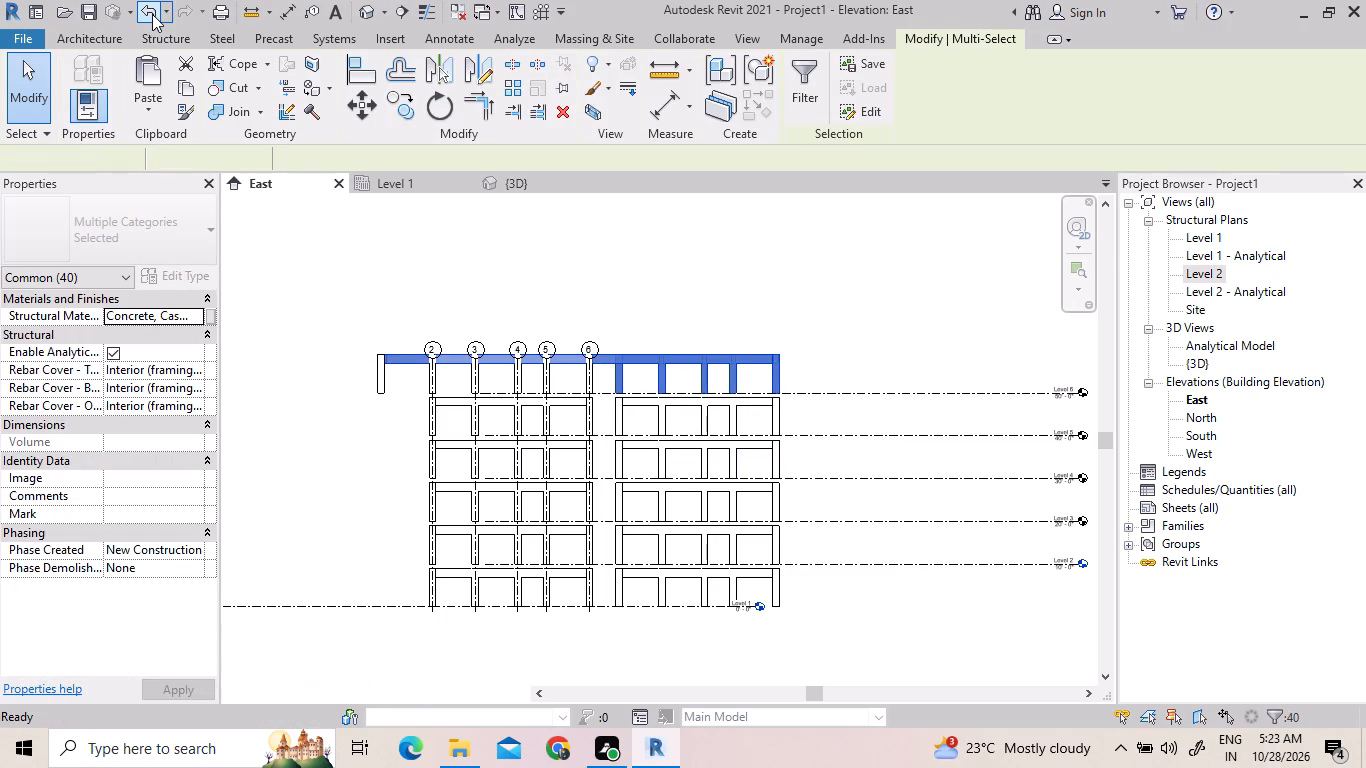
pyautogui.click(152, 14)
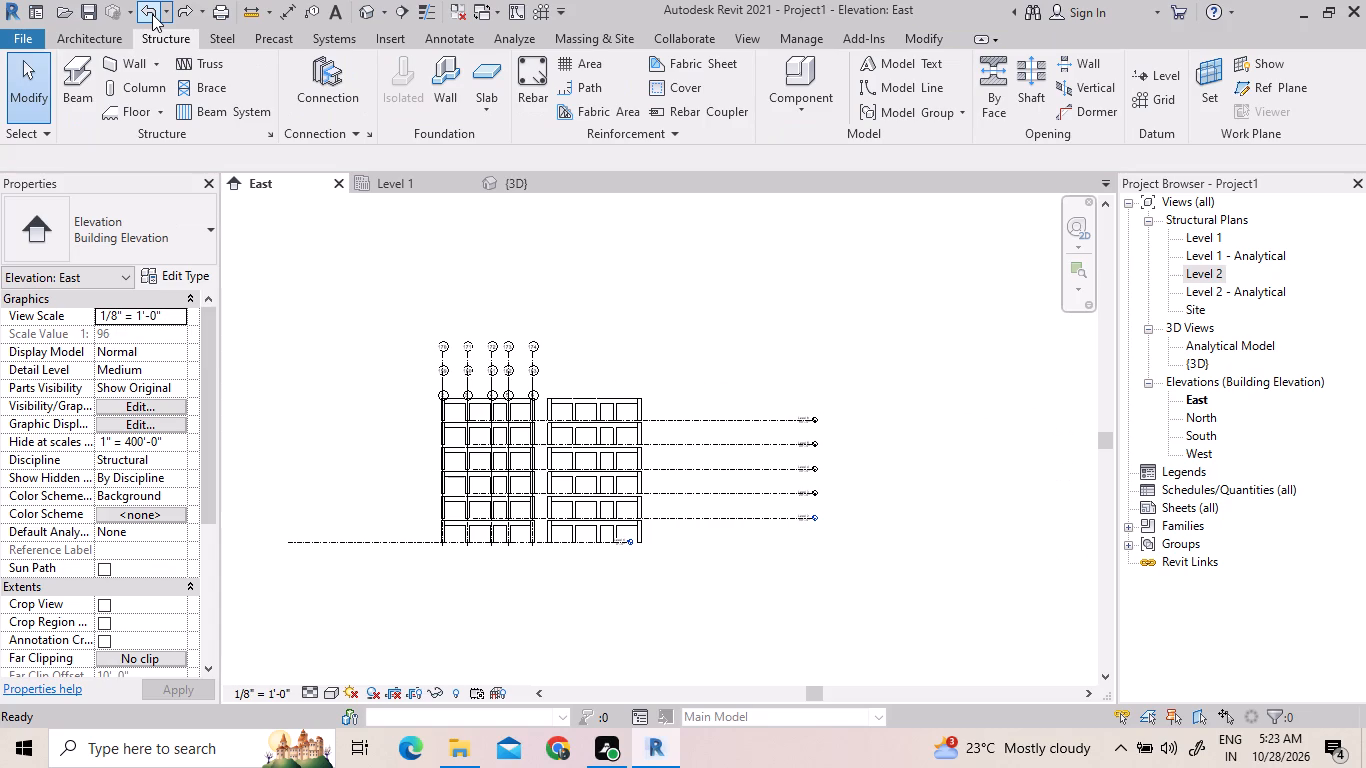
pyautogui.click(152, 14)
pyautogui.click(152, 14)
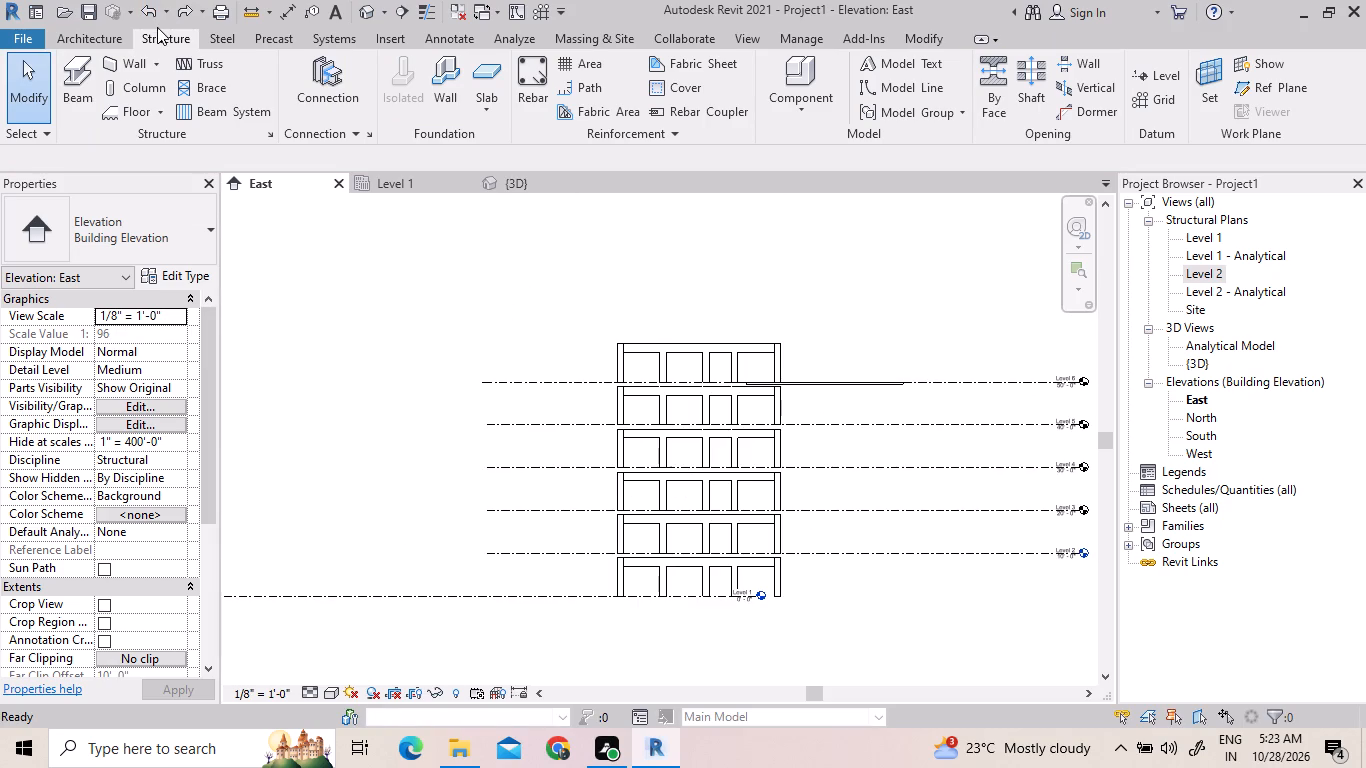
pyautogui.click(154, 19)
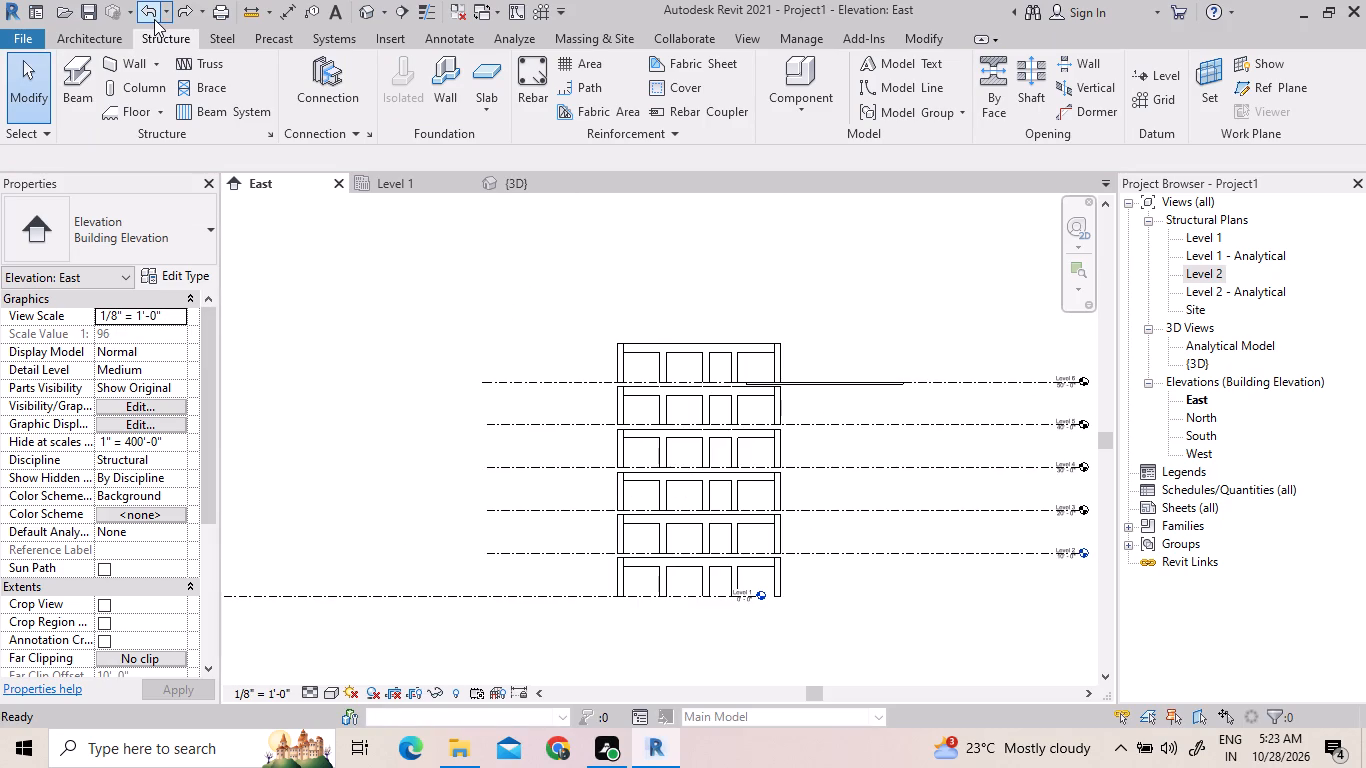
pyautogui.click(154, 19)
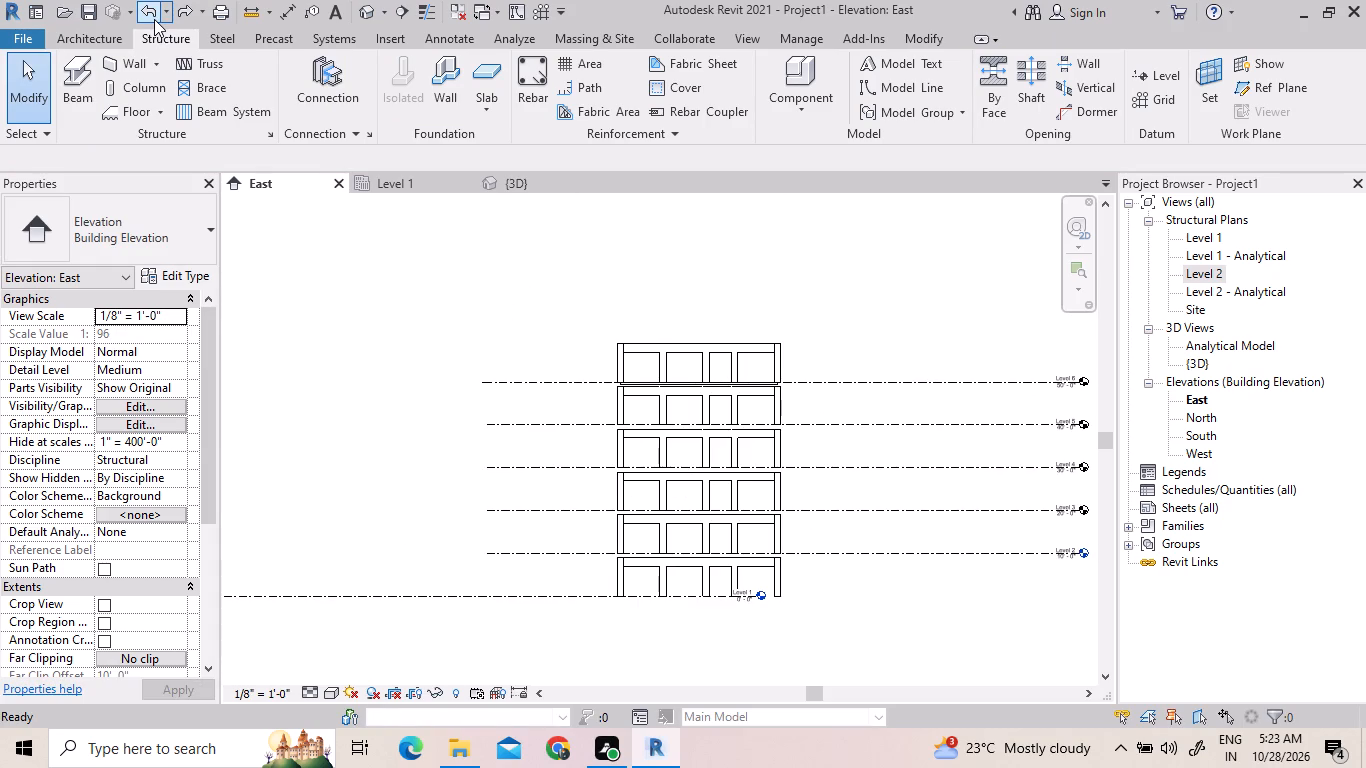
pyautogui.click(157, 24)
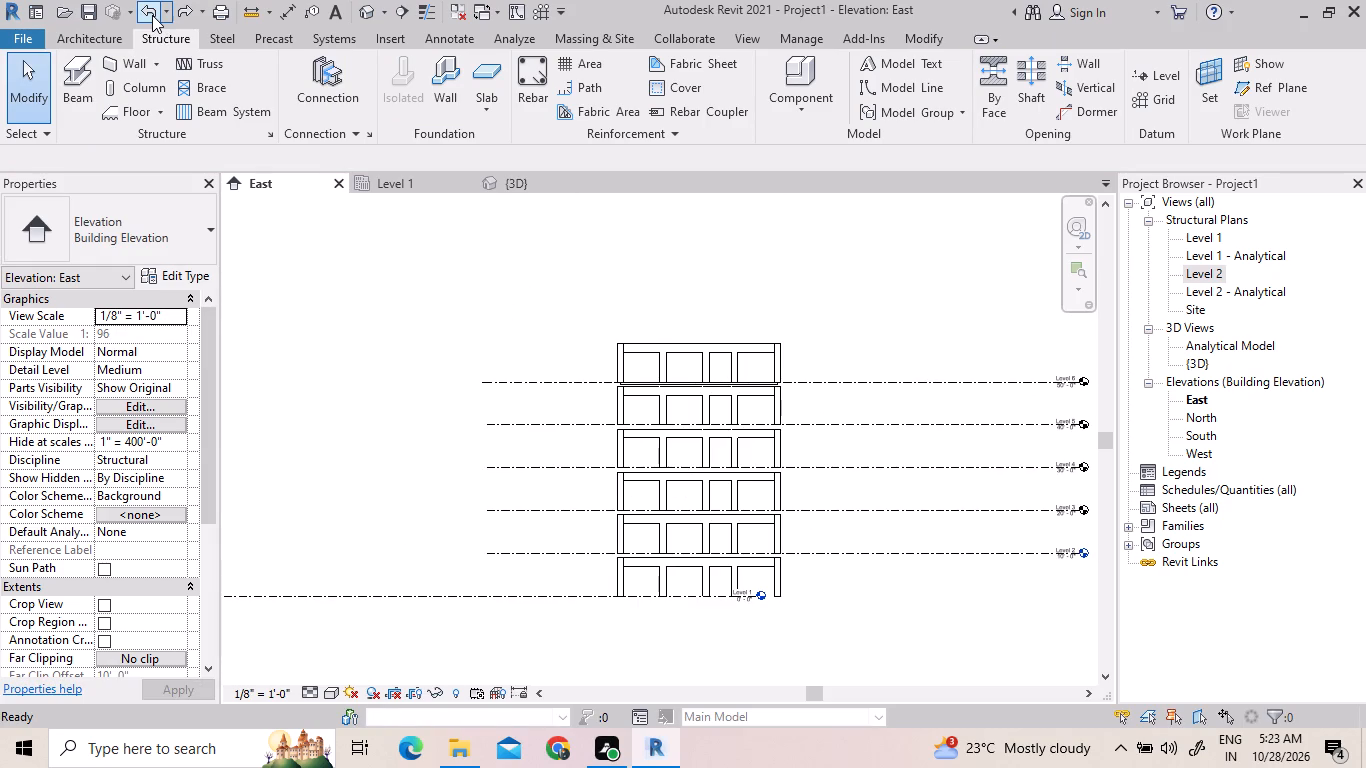
pyautogui.click(152, 15)
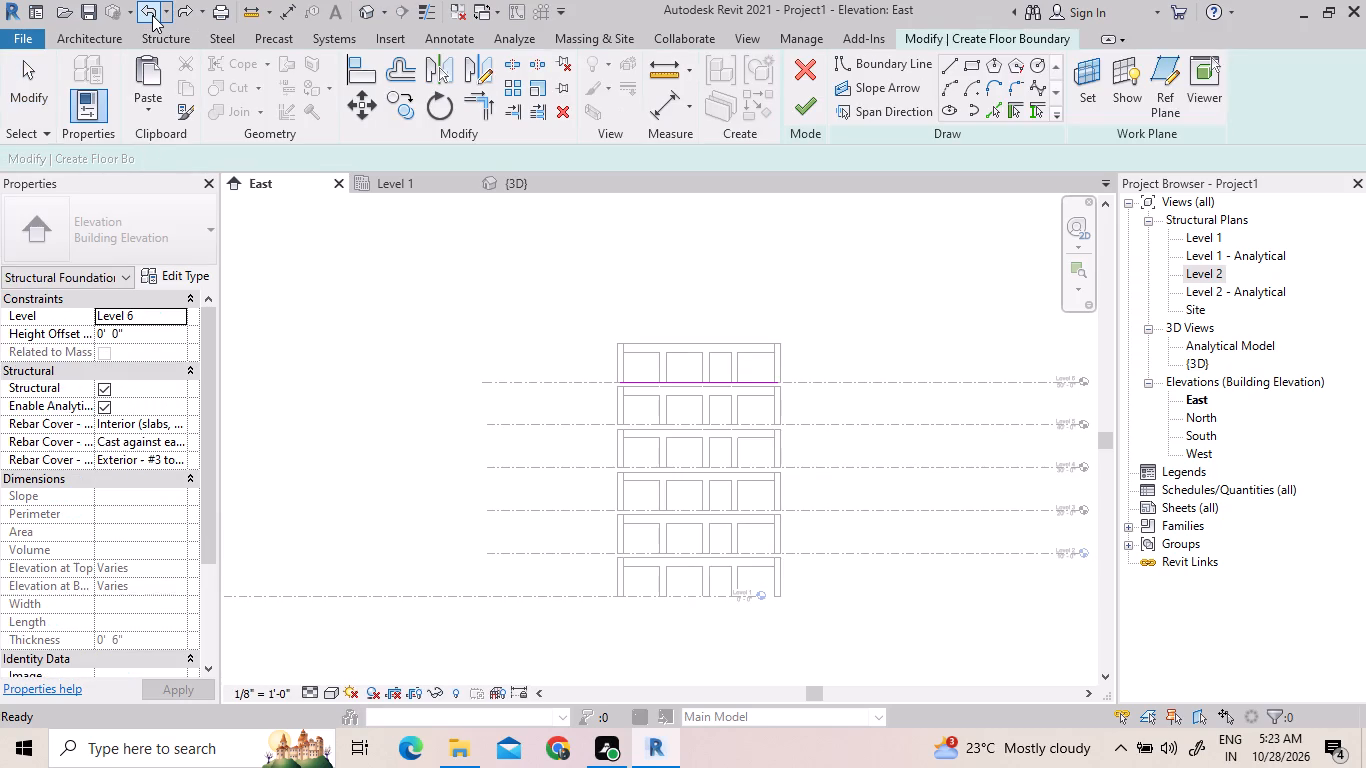
pyautogui.click(152, 13)
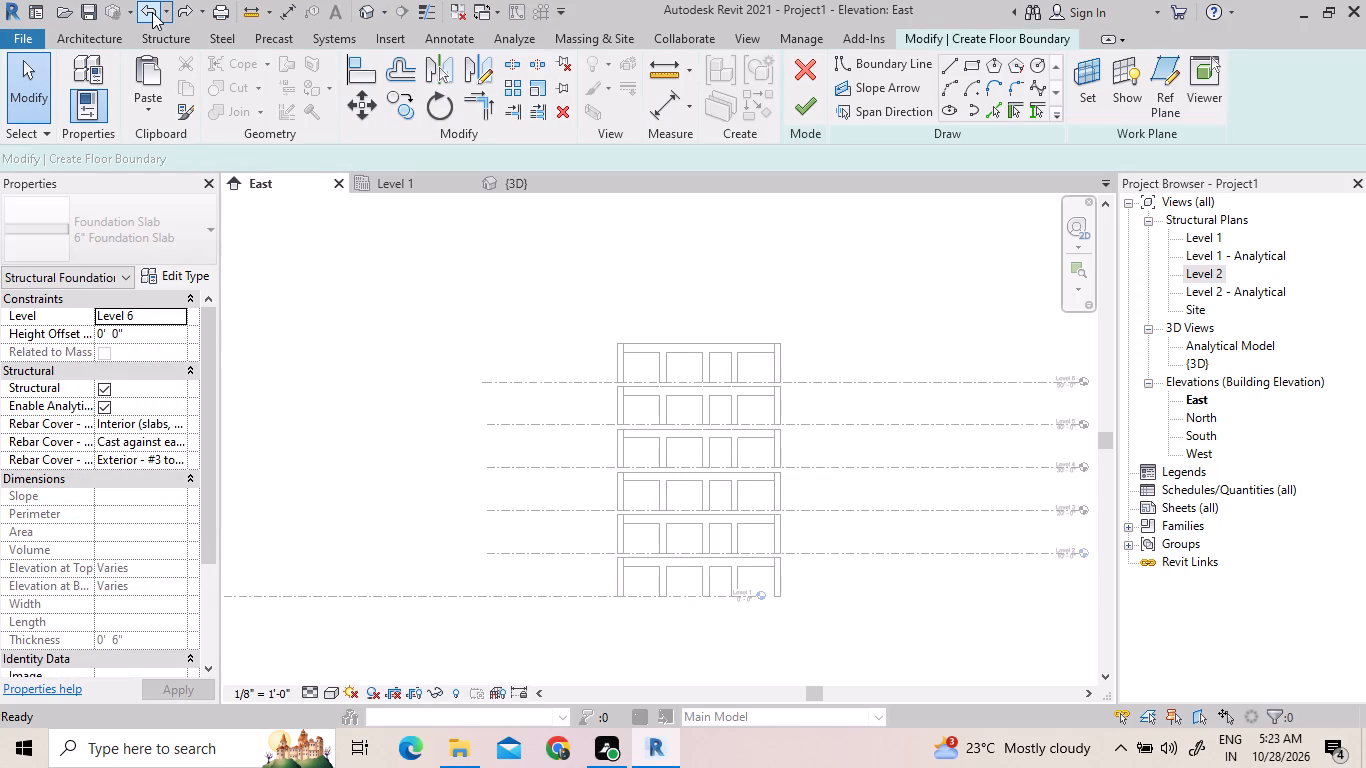
pyautogui.click(152, 12)
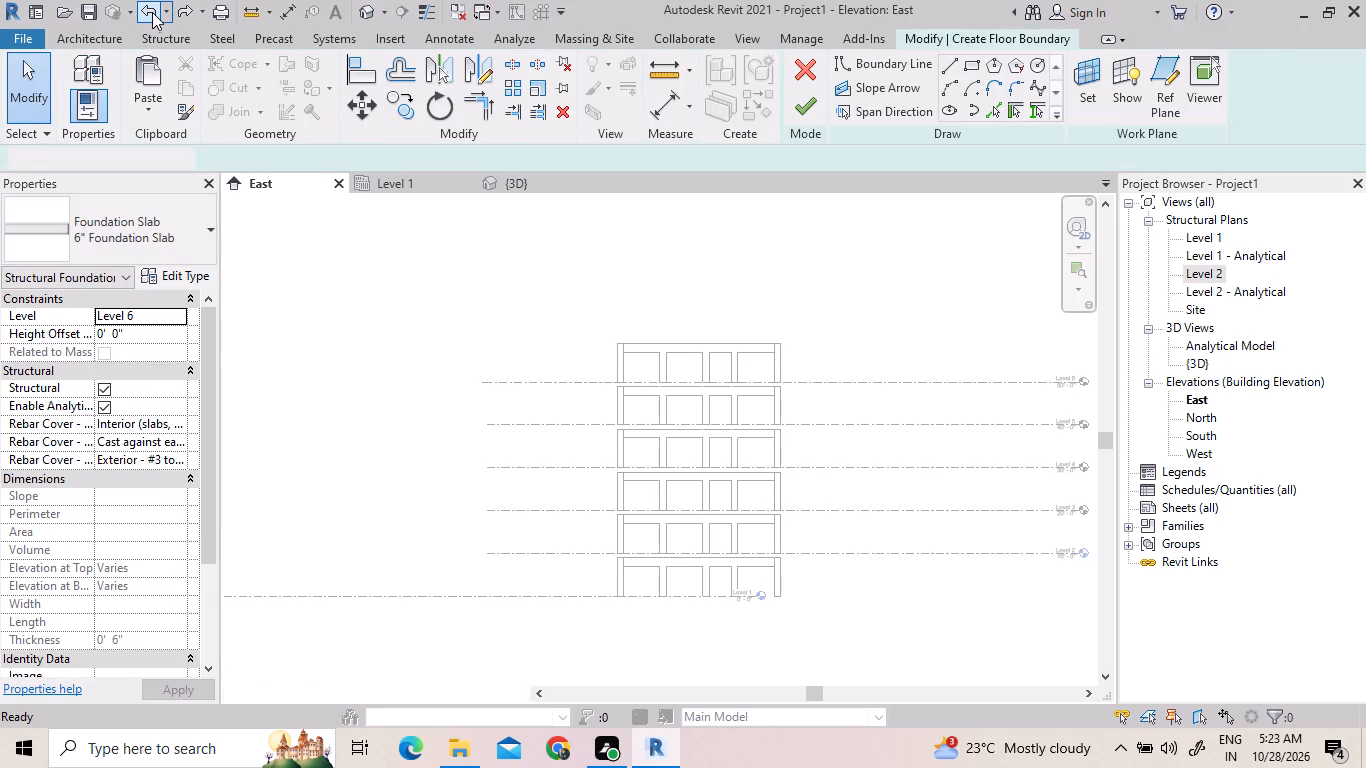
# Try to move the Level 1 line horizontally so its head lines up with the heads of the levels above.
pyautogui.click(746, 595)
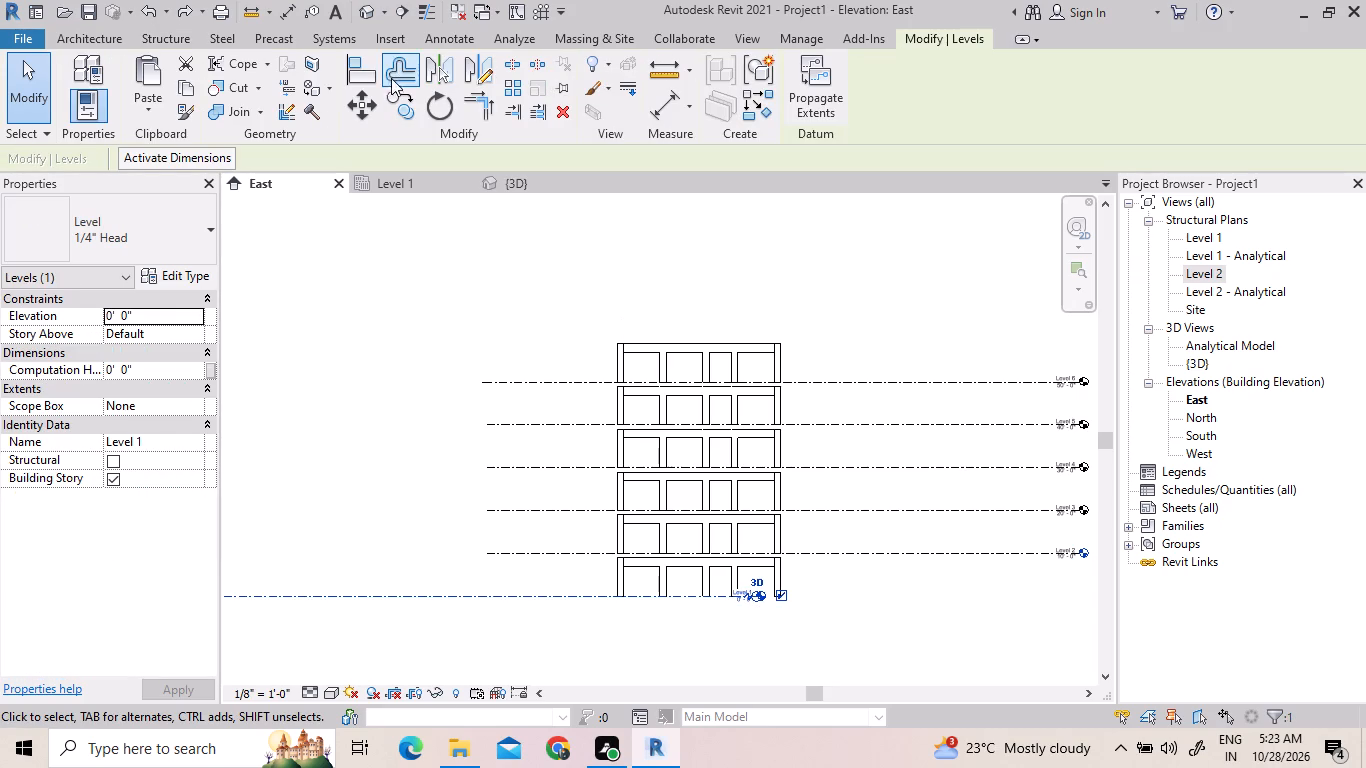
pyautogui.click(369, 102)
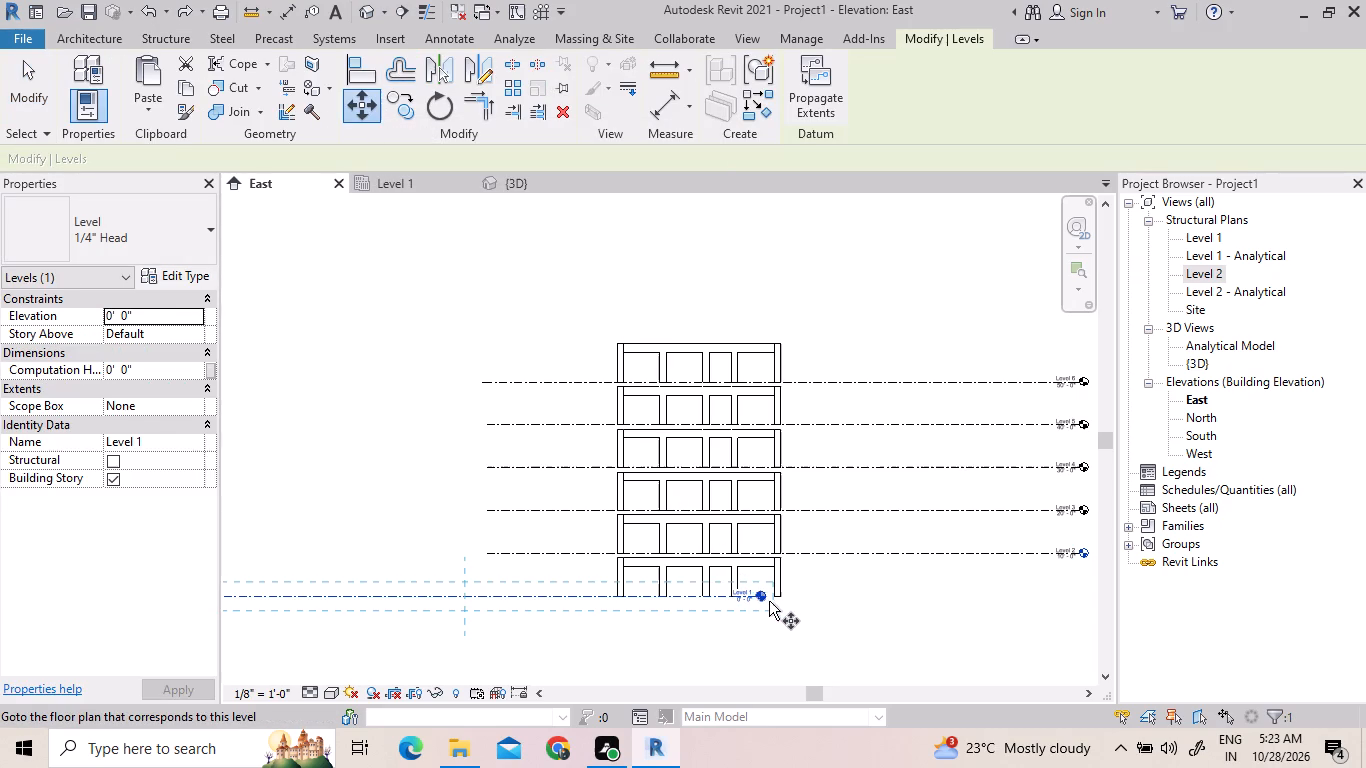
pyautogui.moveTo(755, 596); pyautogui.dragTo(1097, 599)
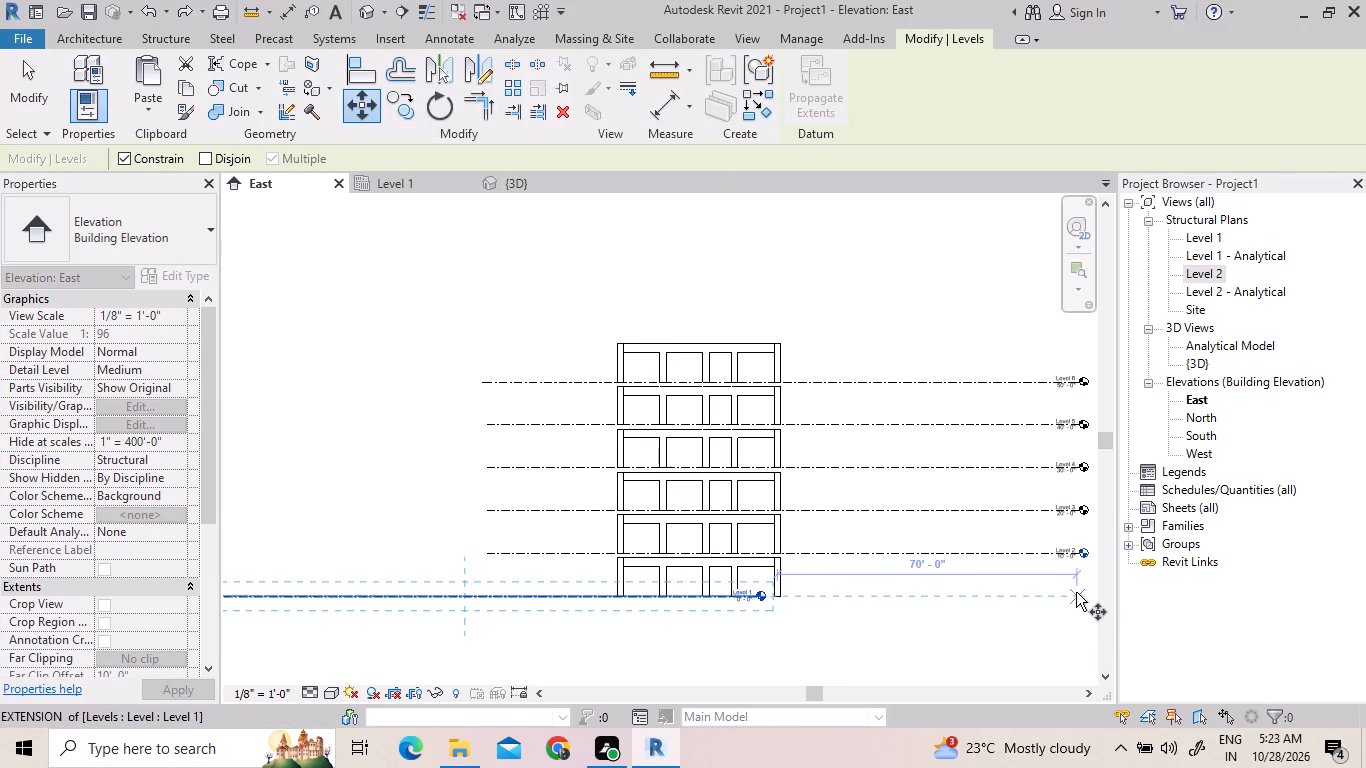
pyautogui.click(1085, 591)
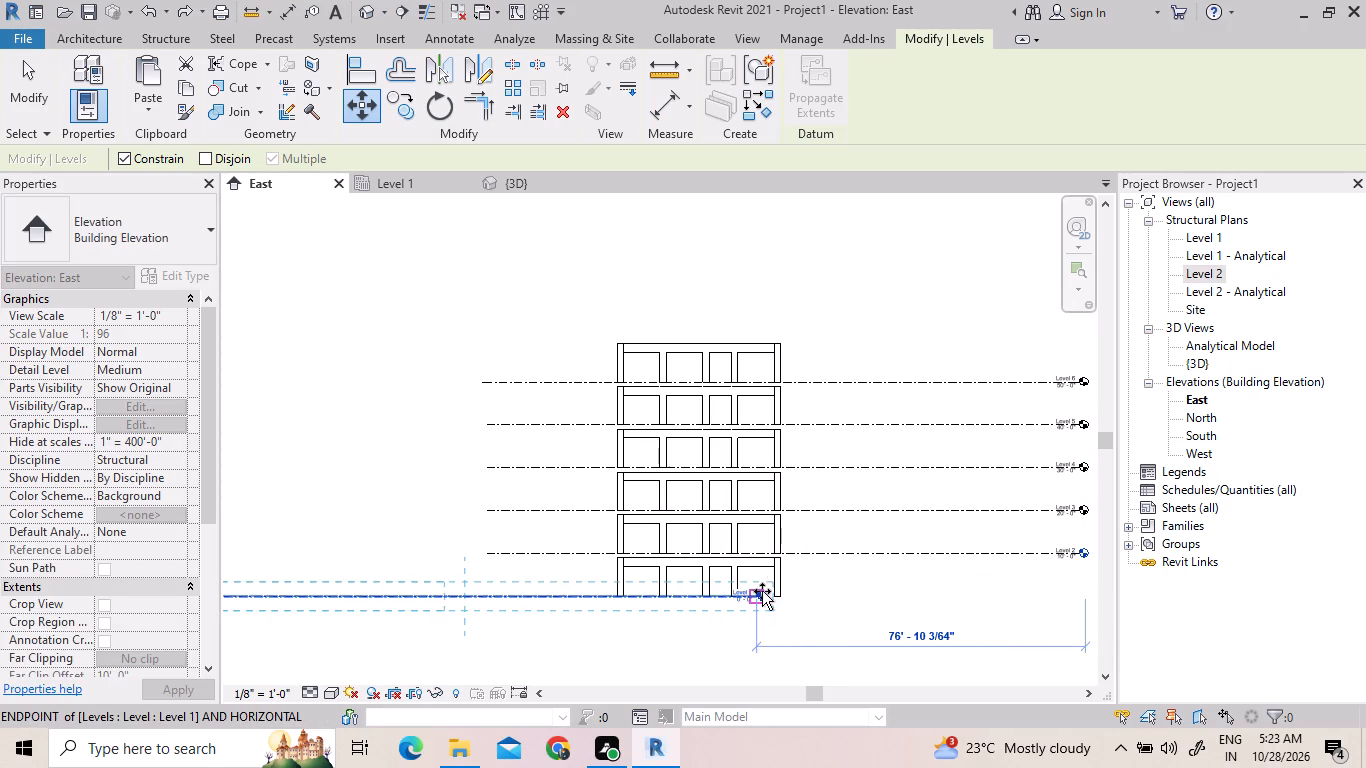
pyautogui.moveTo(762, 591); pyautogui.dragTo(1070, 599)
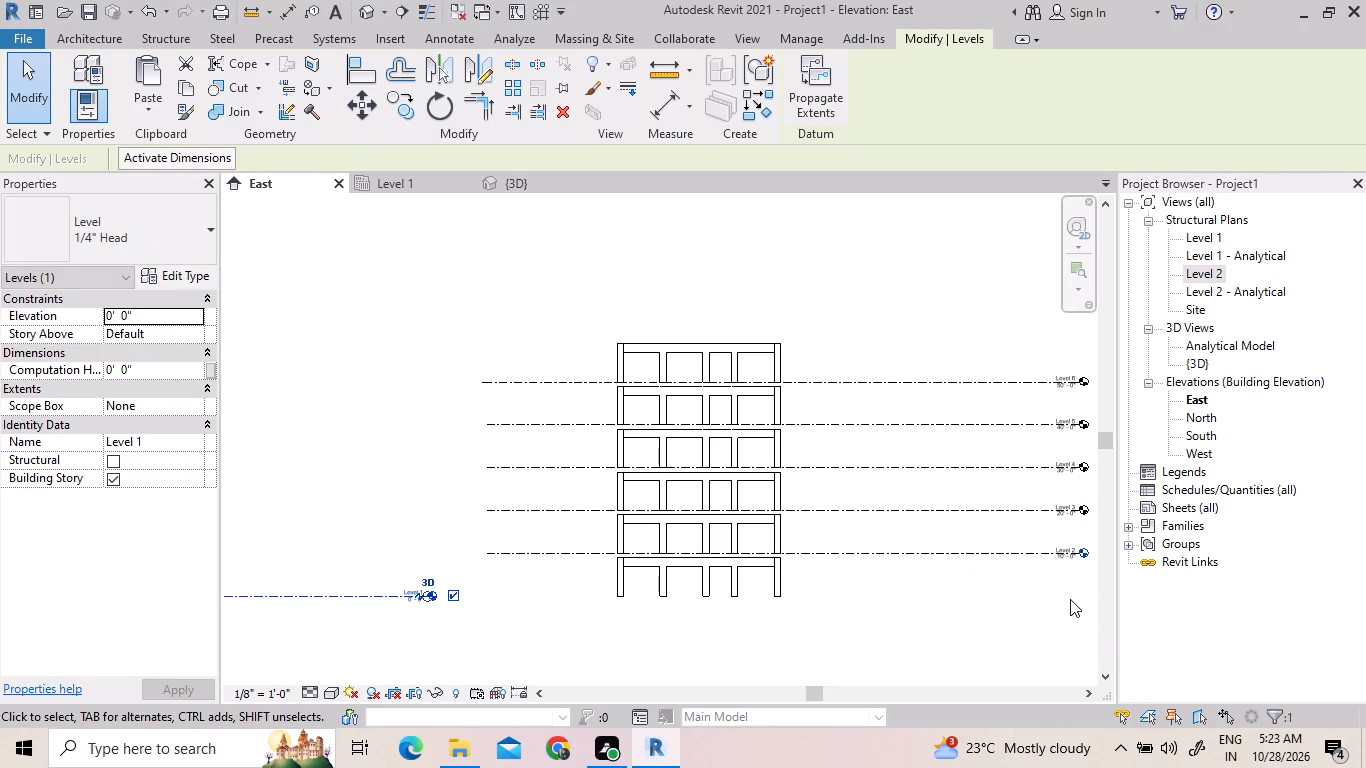
# Move the Level 1 line horizontally about 84' 2" back toward the other level heads, snapping to the base of the frame's outer column.
pyautogui.click(424, 594)
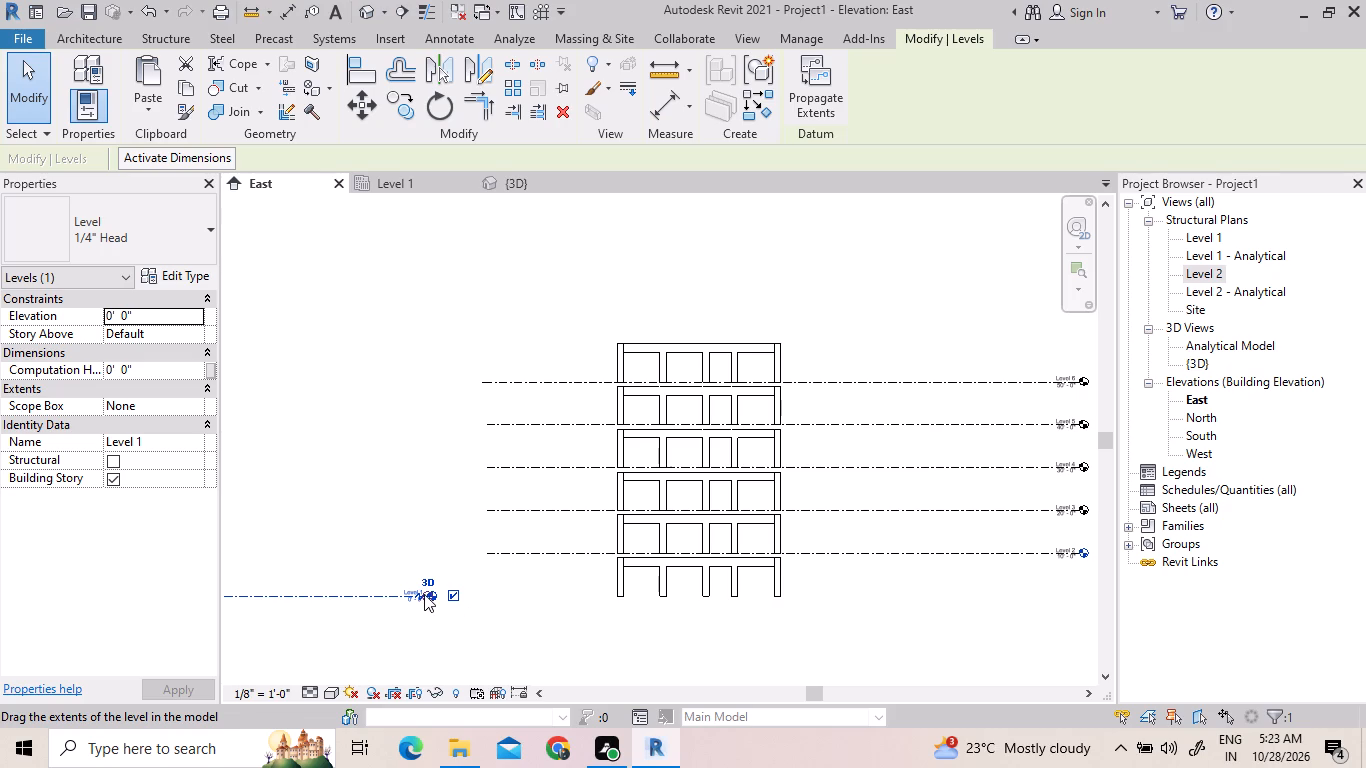
pyautogui.click(349, 100)
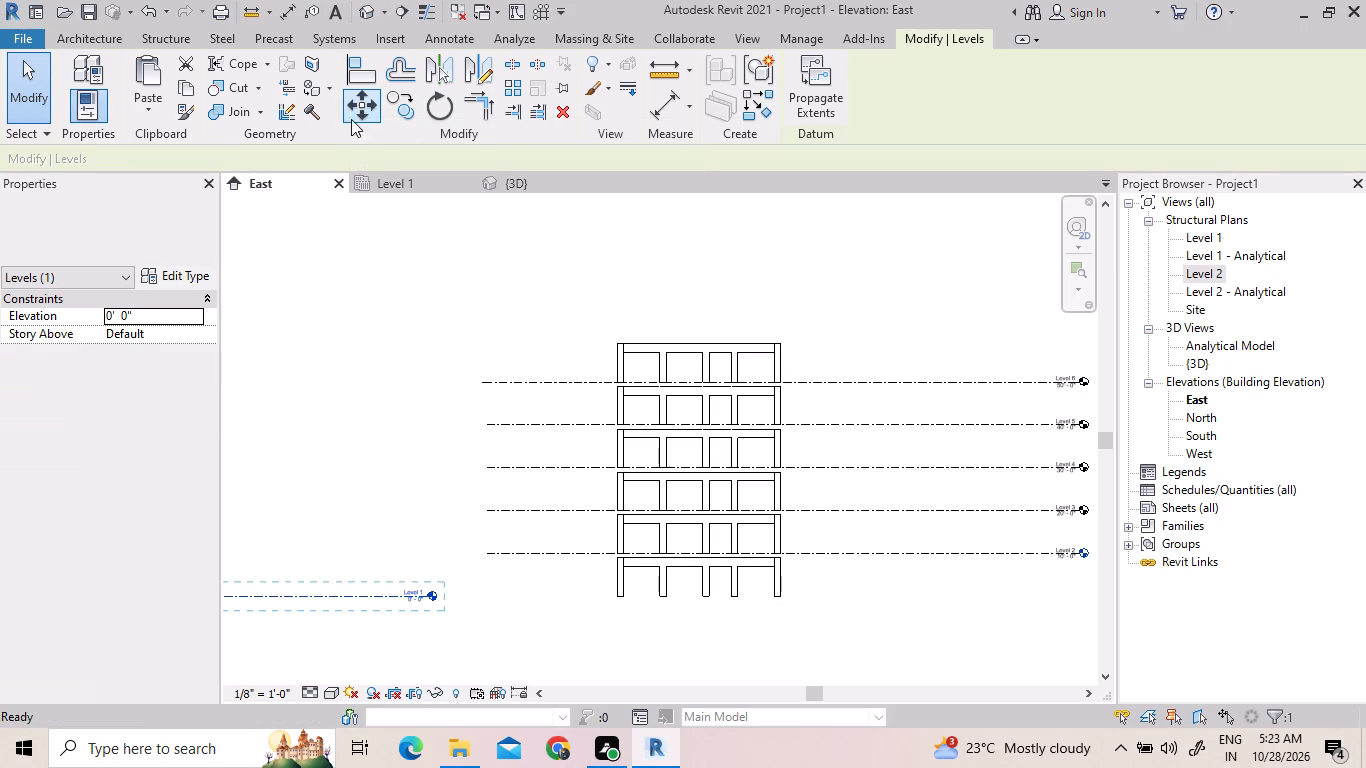
pyautogui.click(418, 600)
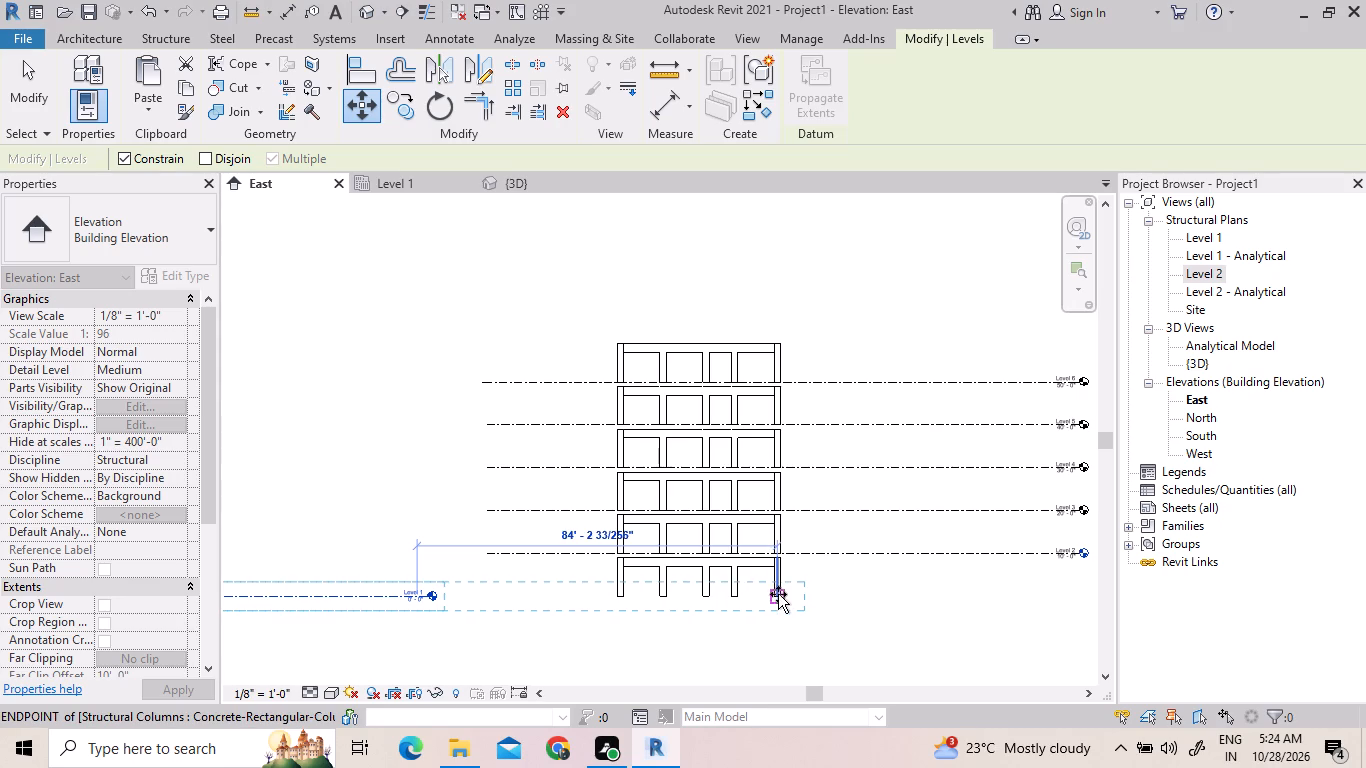
pyautogui.click(778, 594)
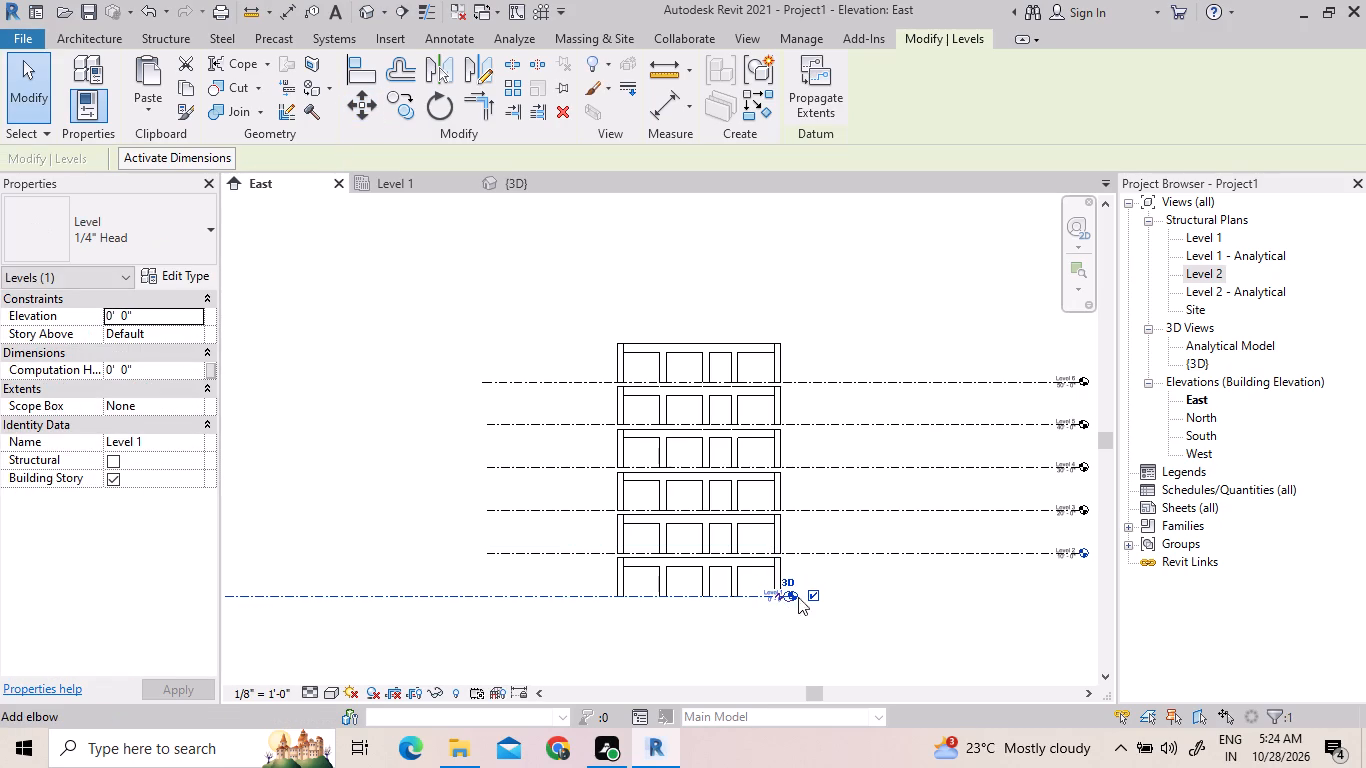
pyautogui.moveTo(825, 603); pyautogui.dragTo(523, 538, button='middle')
pyautogui.scroll(-1, 713, 536)
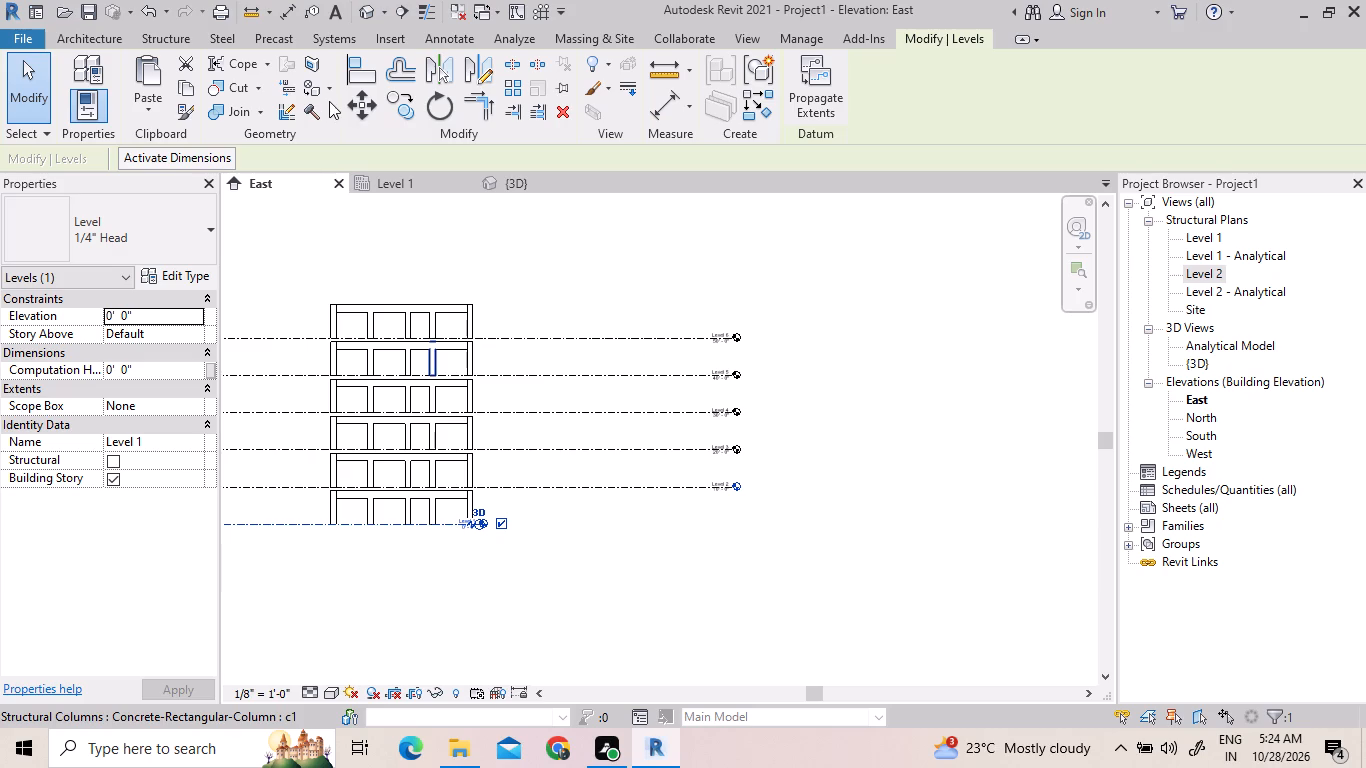
# Move the Level 1 line horizontally about 69' 6" away from the other level heads, from below those heads to the line's own endpoint.
pyautogui.click(358, 106)
pyautogui.click(478, 521)
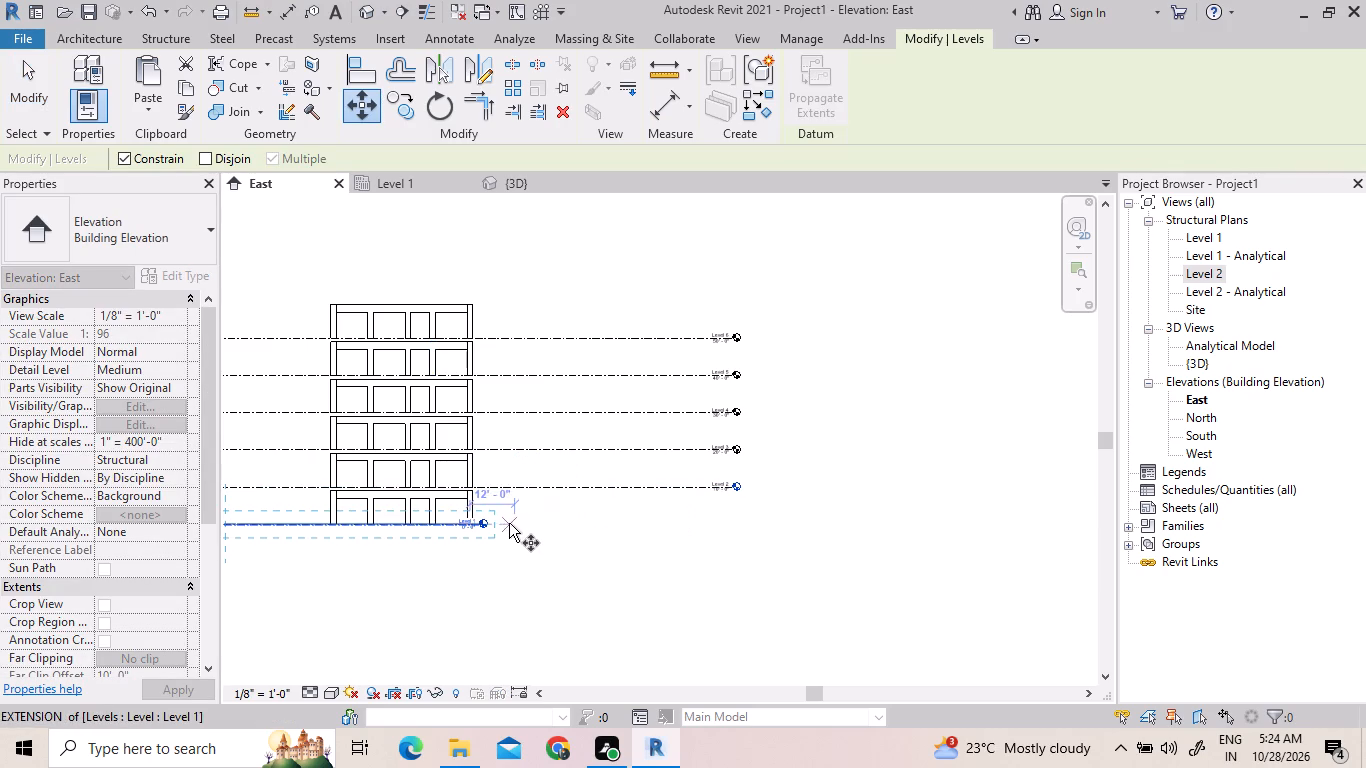
pyautogui.click(740, 520)
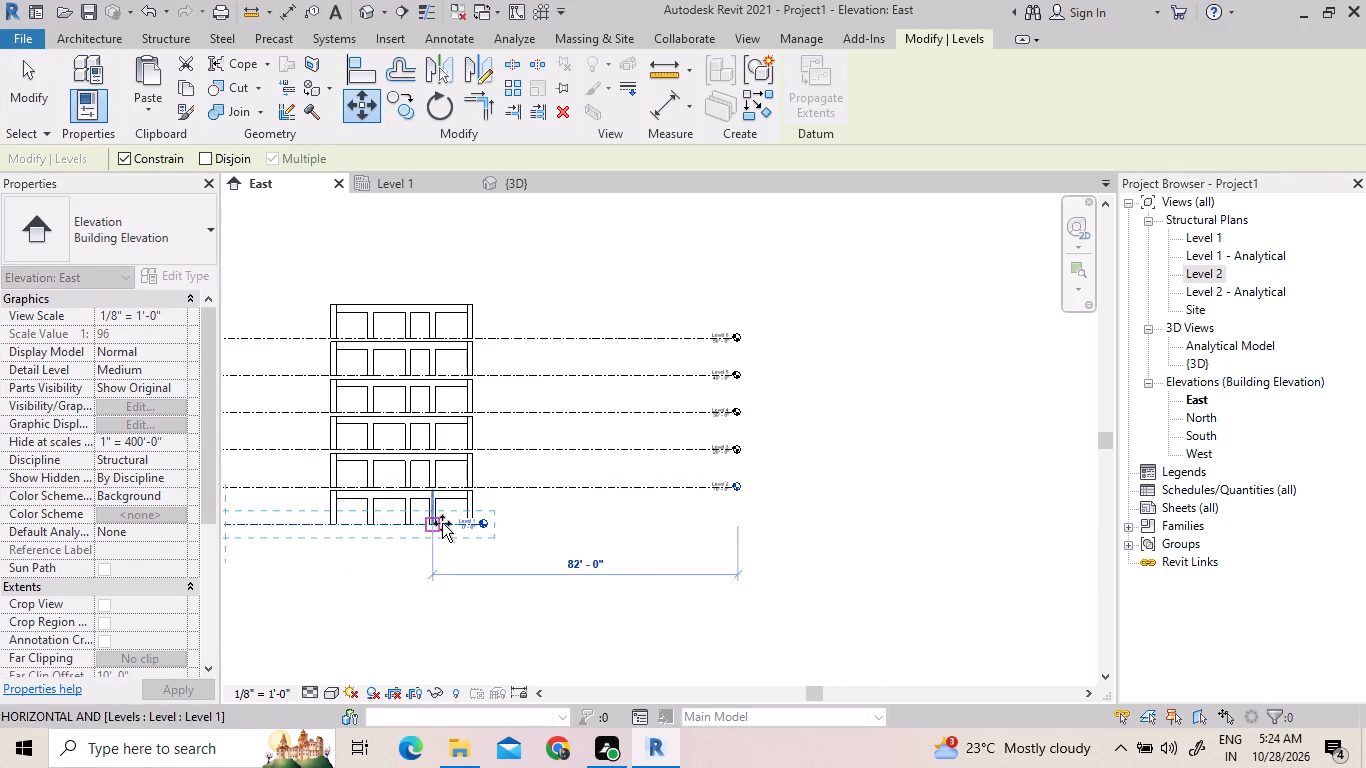
pyautogui.moveTo(485, 520); pyautogui.dragTo(661, 553)
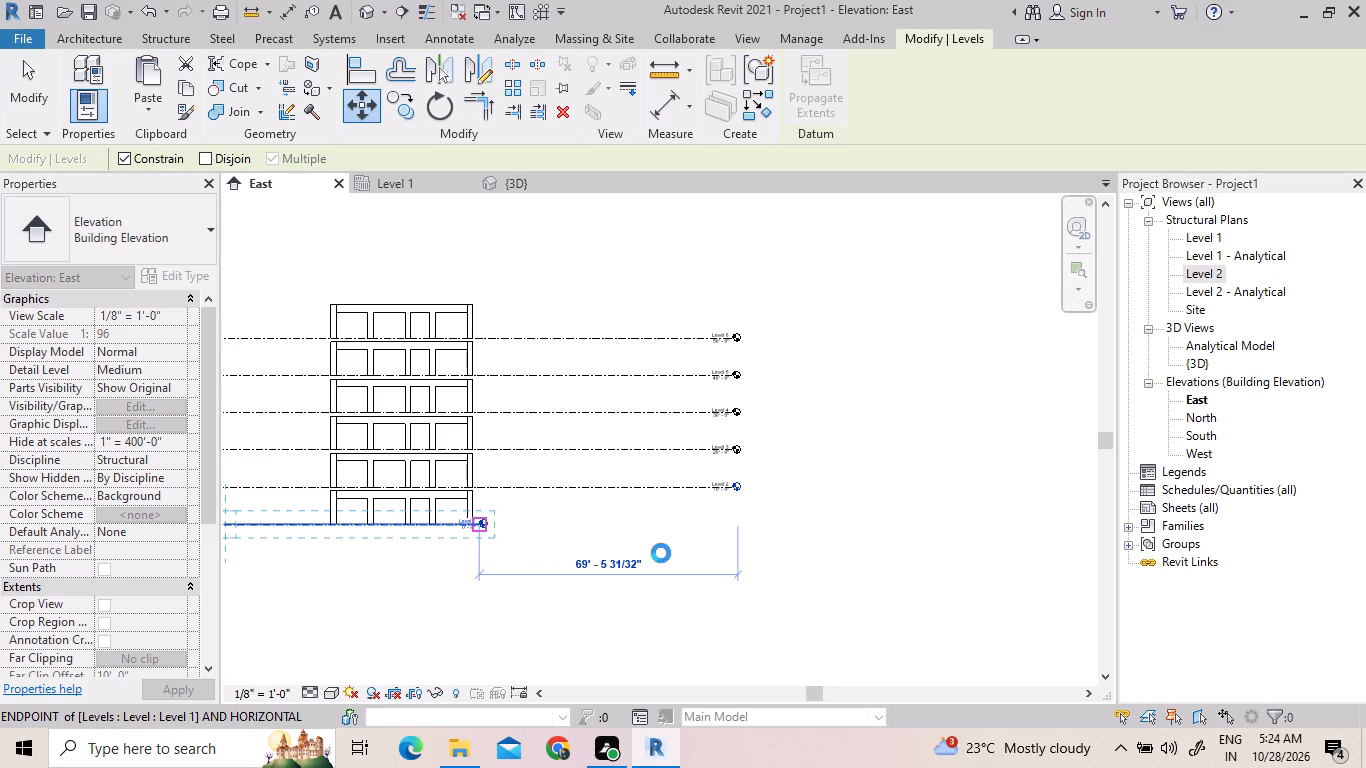
pyautogui.moveTo(661, 553); pyautogui.dragTo(671, 553)
pyautogui.scroll(-2, 487, 618)
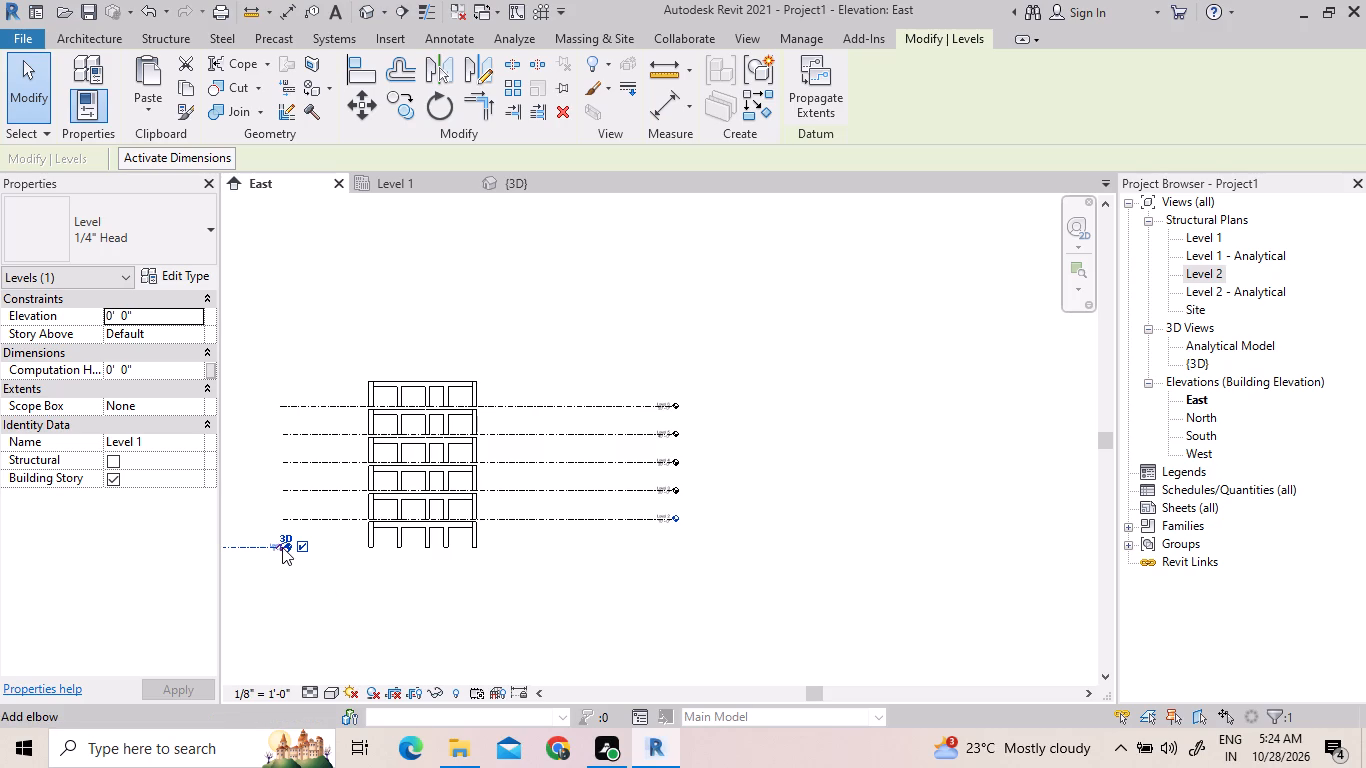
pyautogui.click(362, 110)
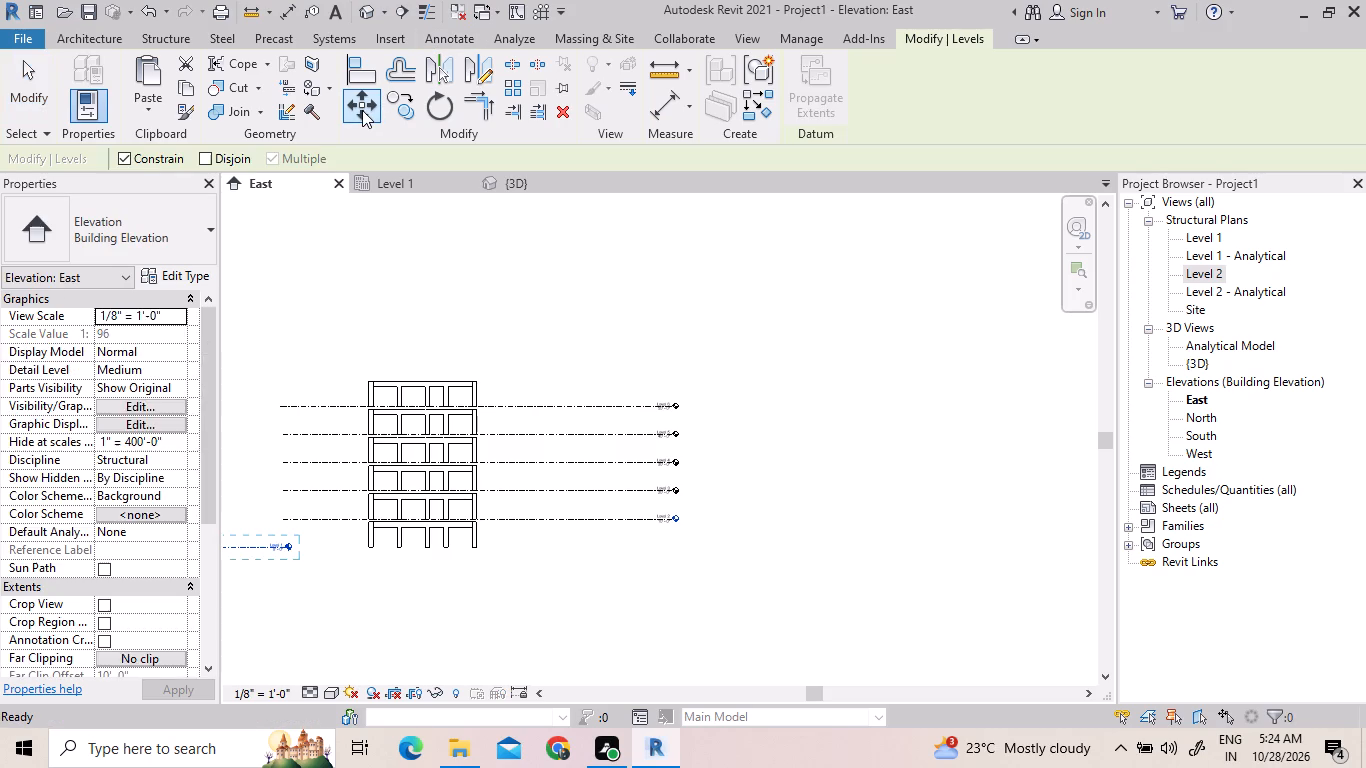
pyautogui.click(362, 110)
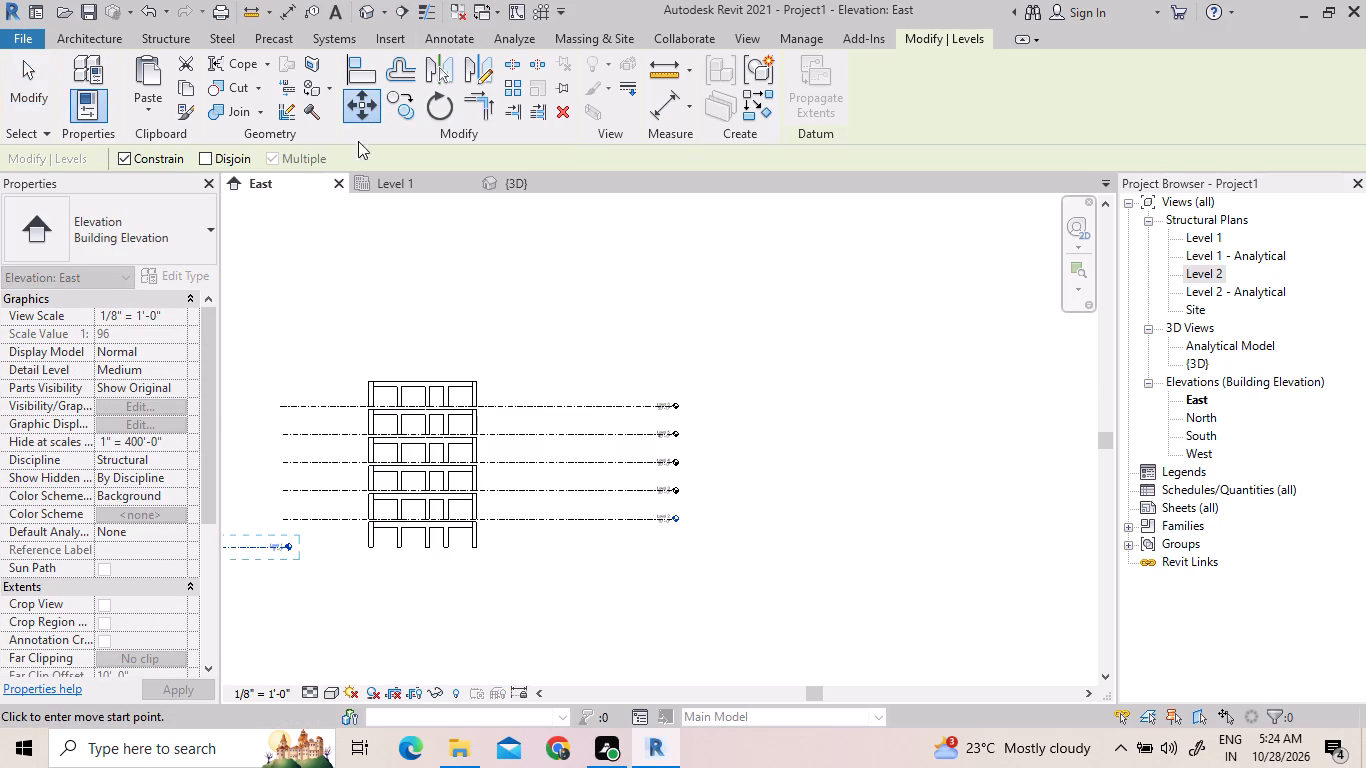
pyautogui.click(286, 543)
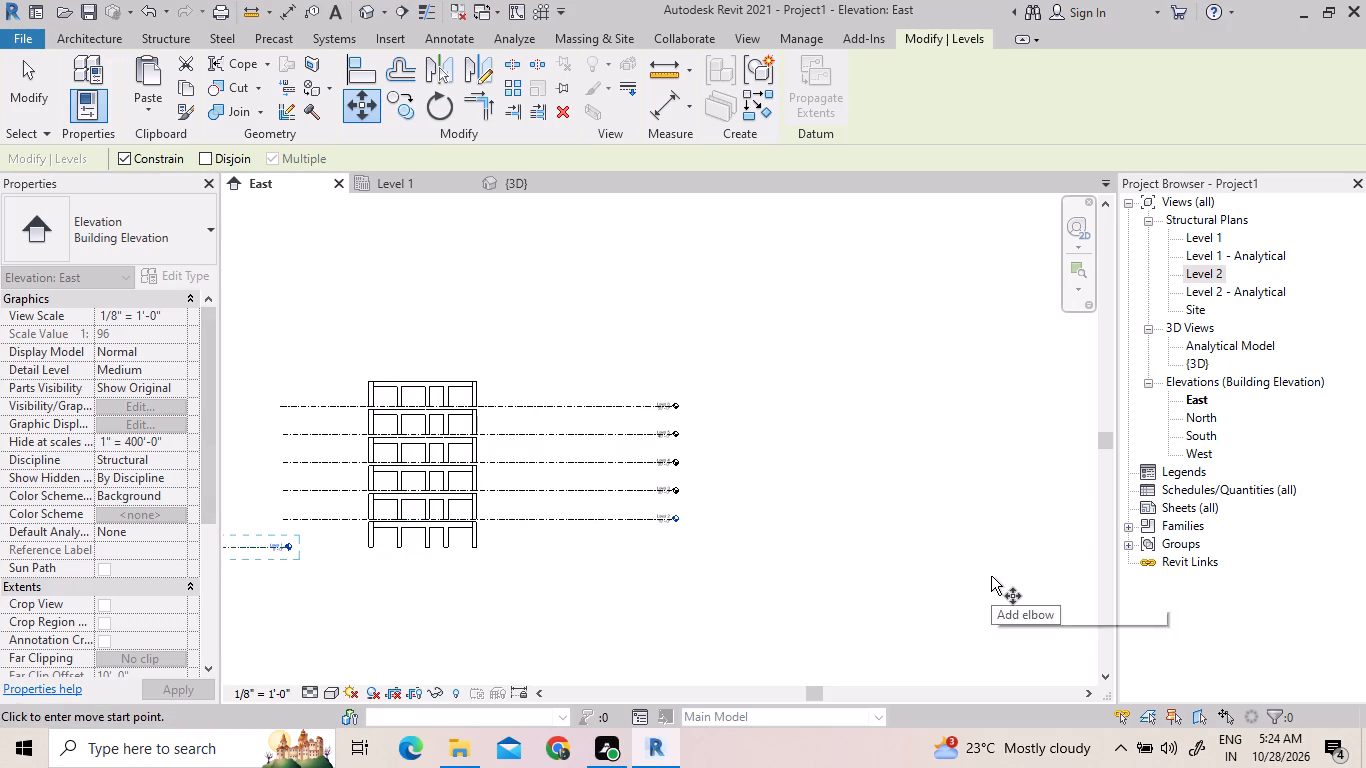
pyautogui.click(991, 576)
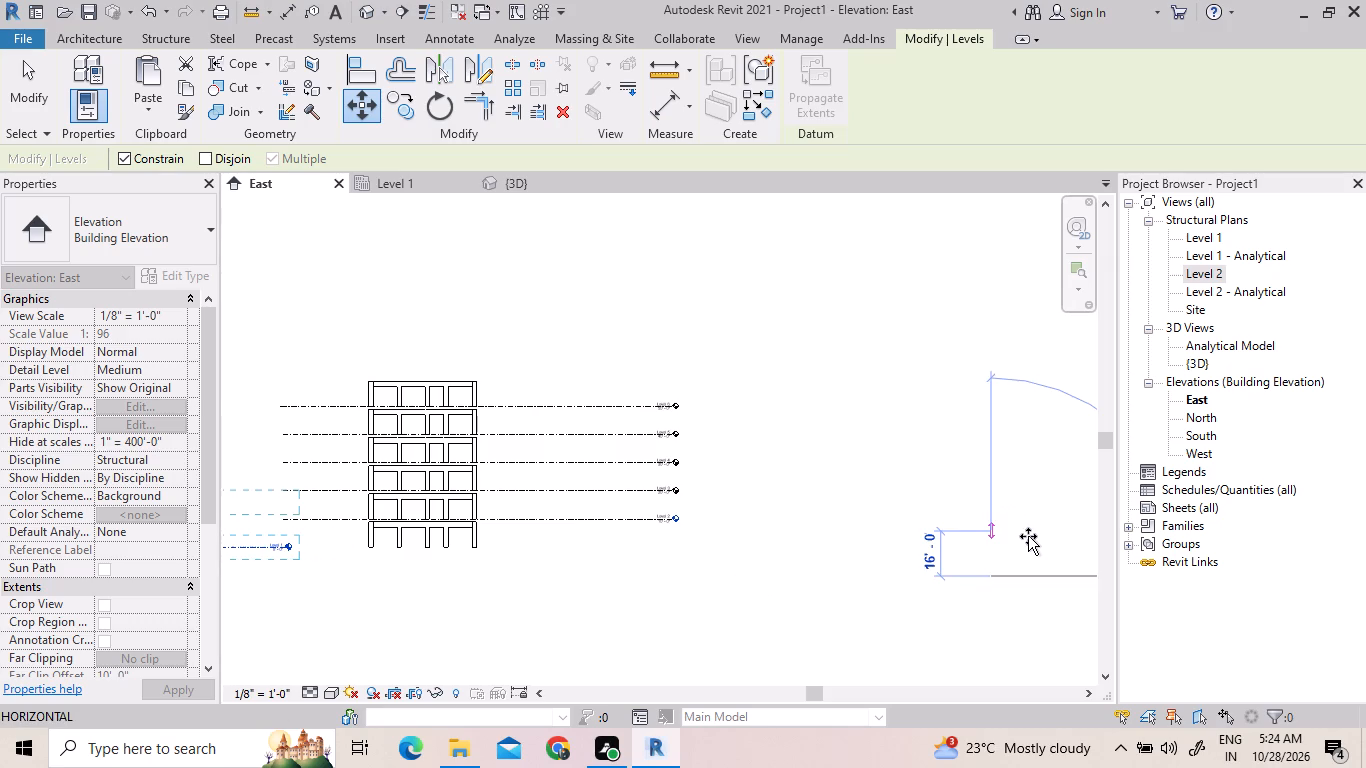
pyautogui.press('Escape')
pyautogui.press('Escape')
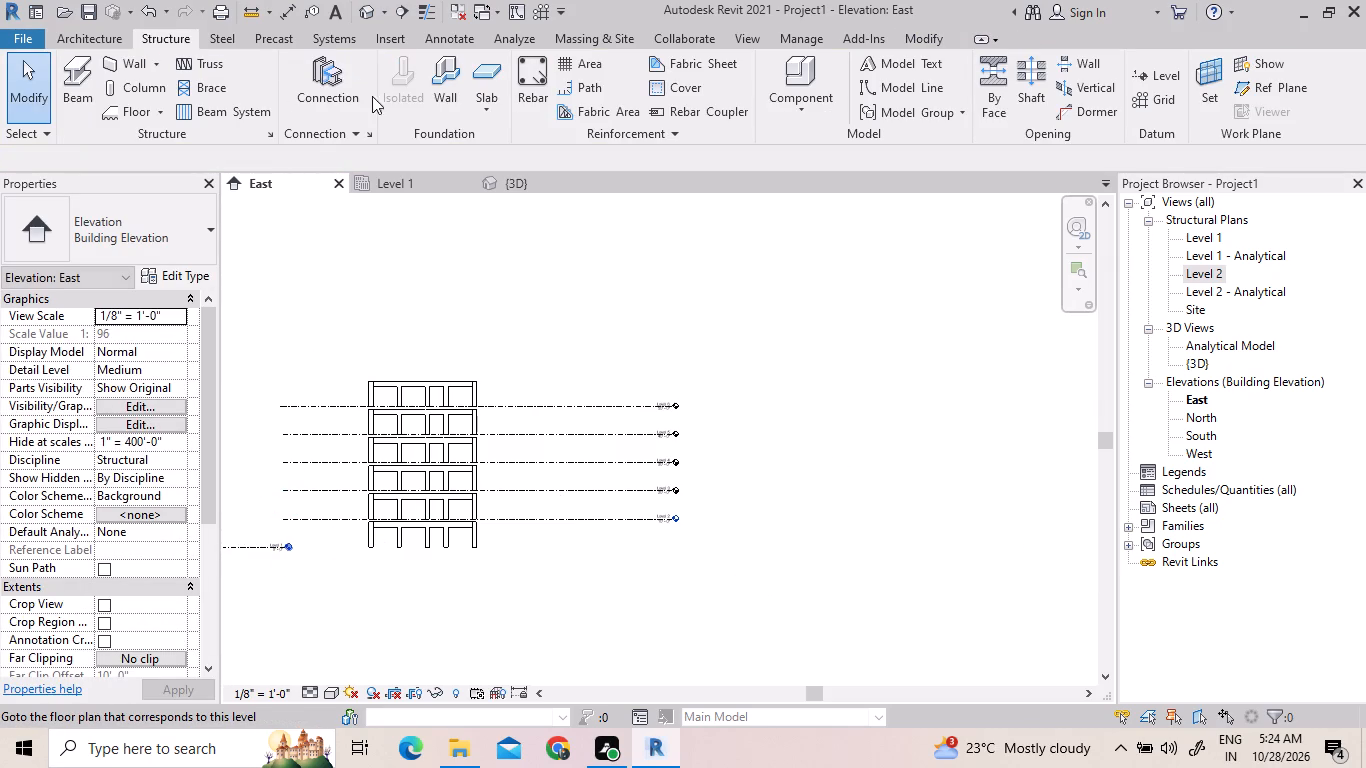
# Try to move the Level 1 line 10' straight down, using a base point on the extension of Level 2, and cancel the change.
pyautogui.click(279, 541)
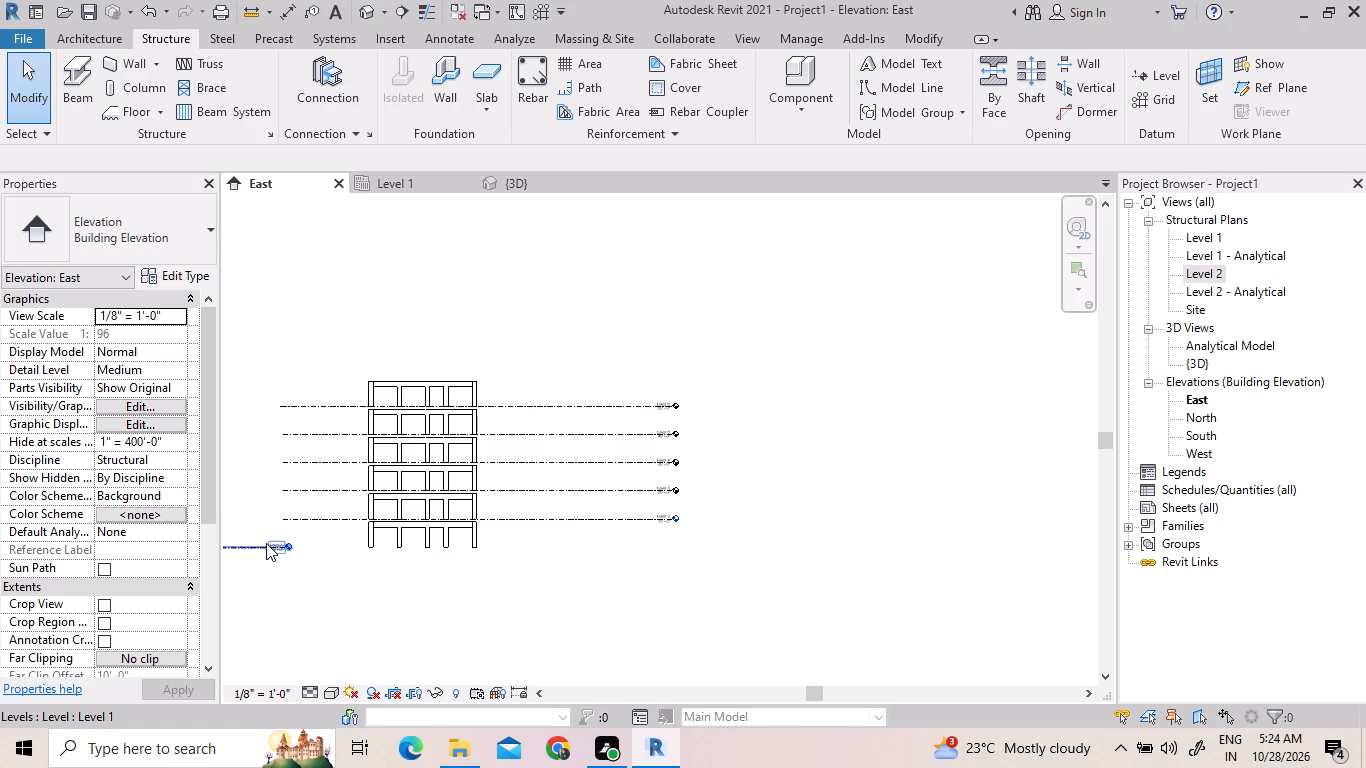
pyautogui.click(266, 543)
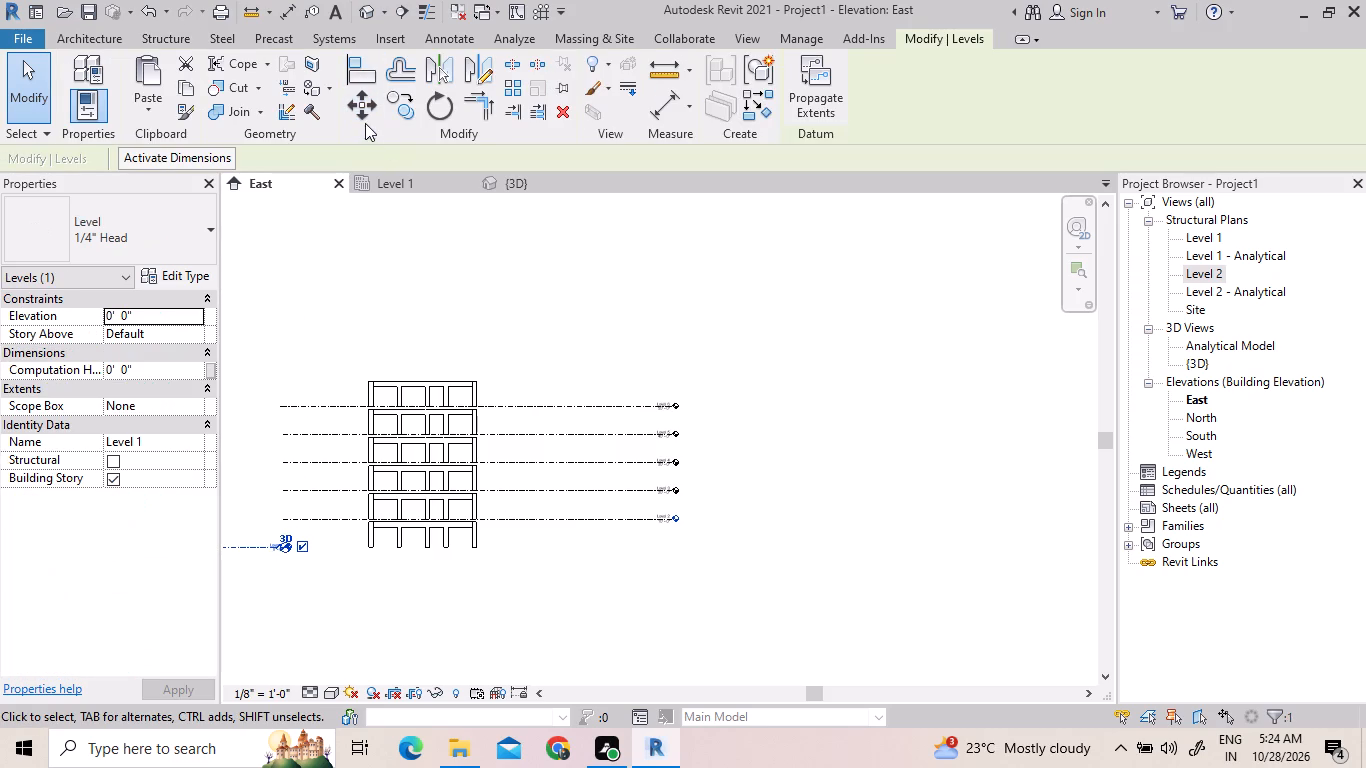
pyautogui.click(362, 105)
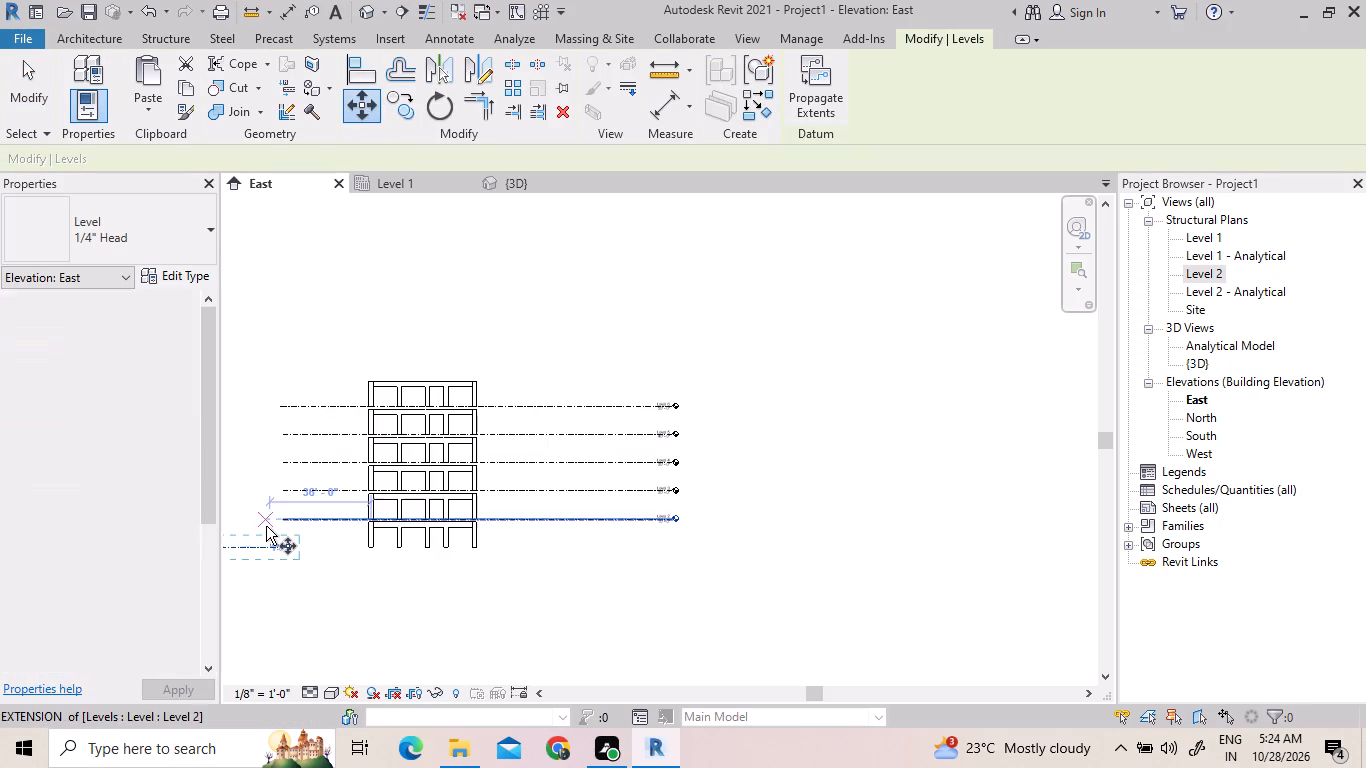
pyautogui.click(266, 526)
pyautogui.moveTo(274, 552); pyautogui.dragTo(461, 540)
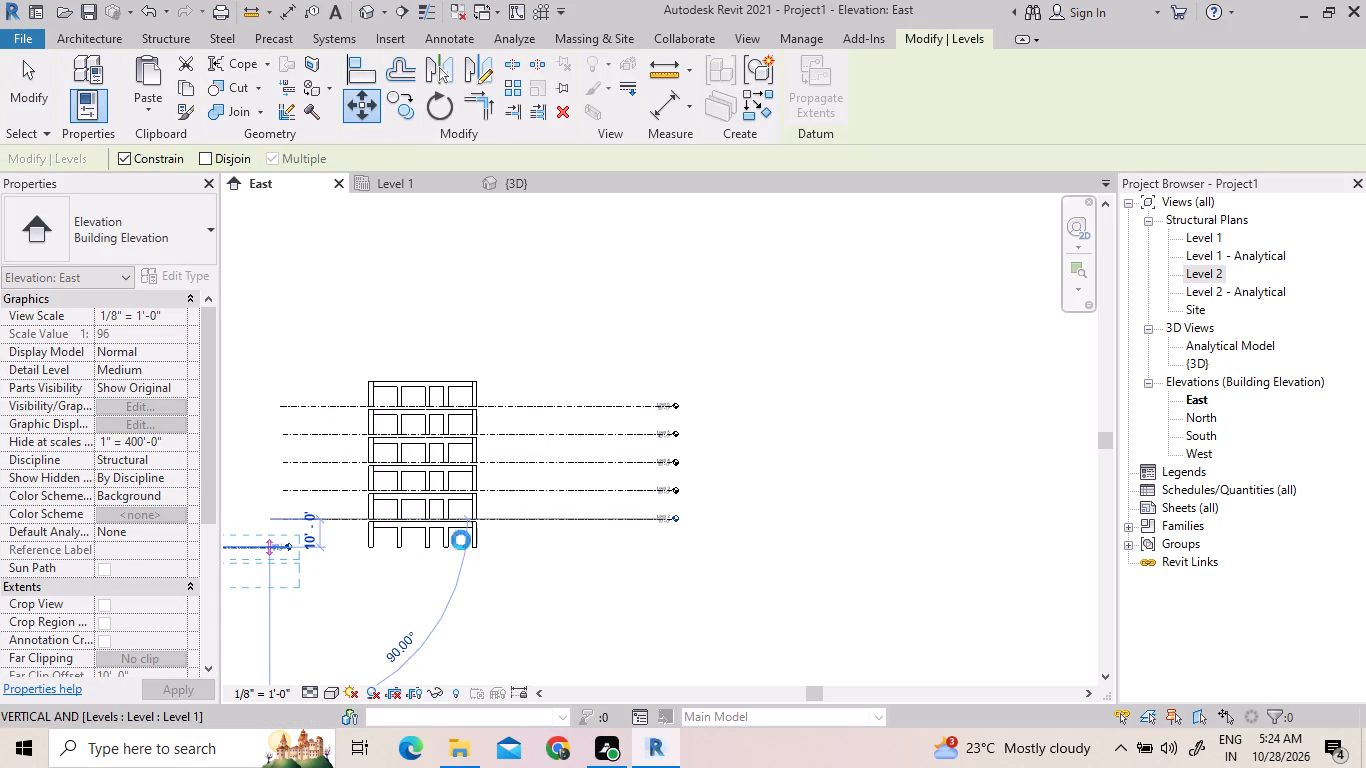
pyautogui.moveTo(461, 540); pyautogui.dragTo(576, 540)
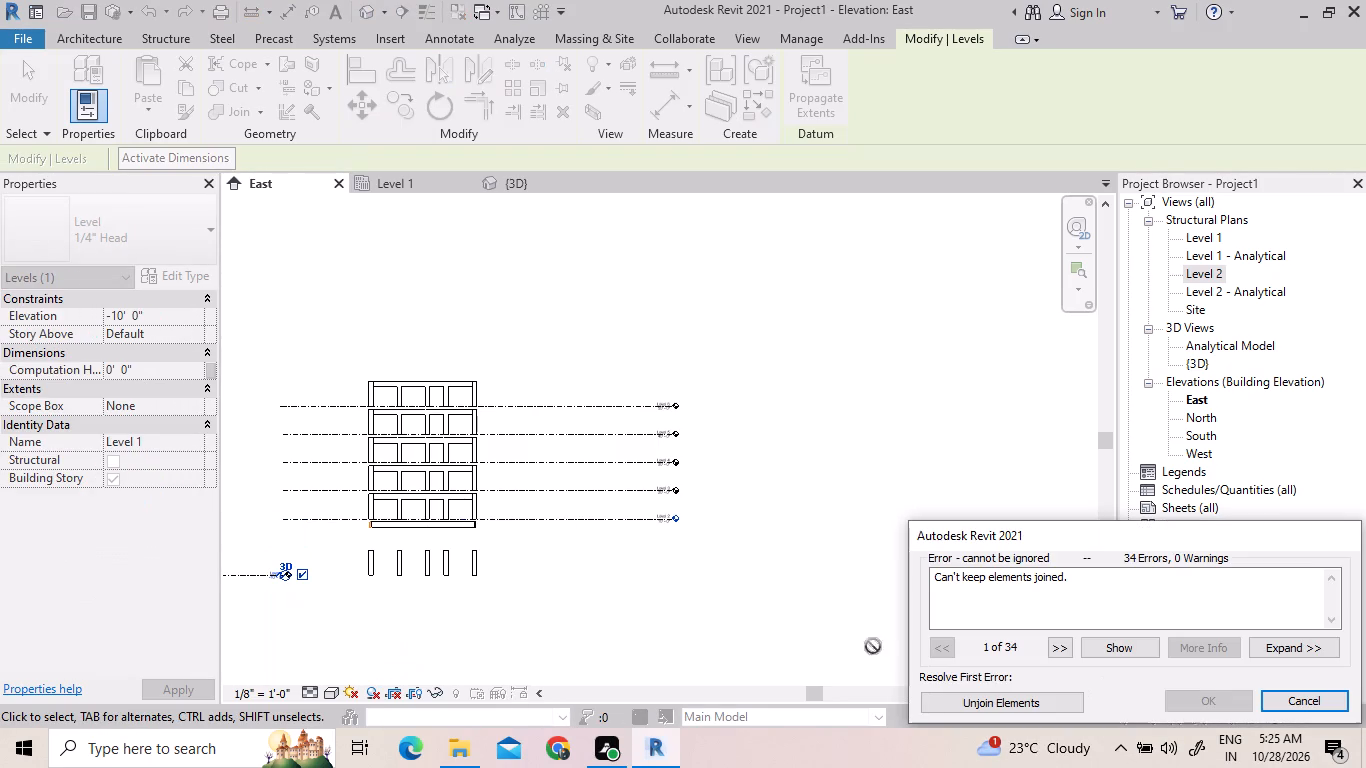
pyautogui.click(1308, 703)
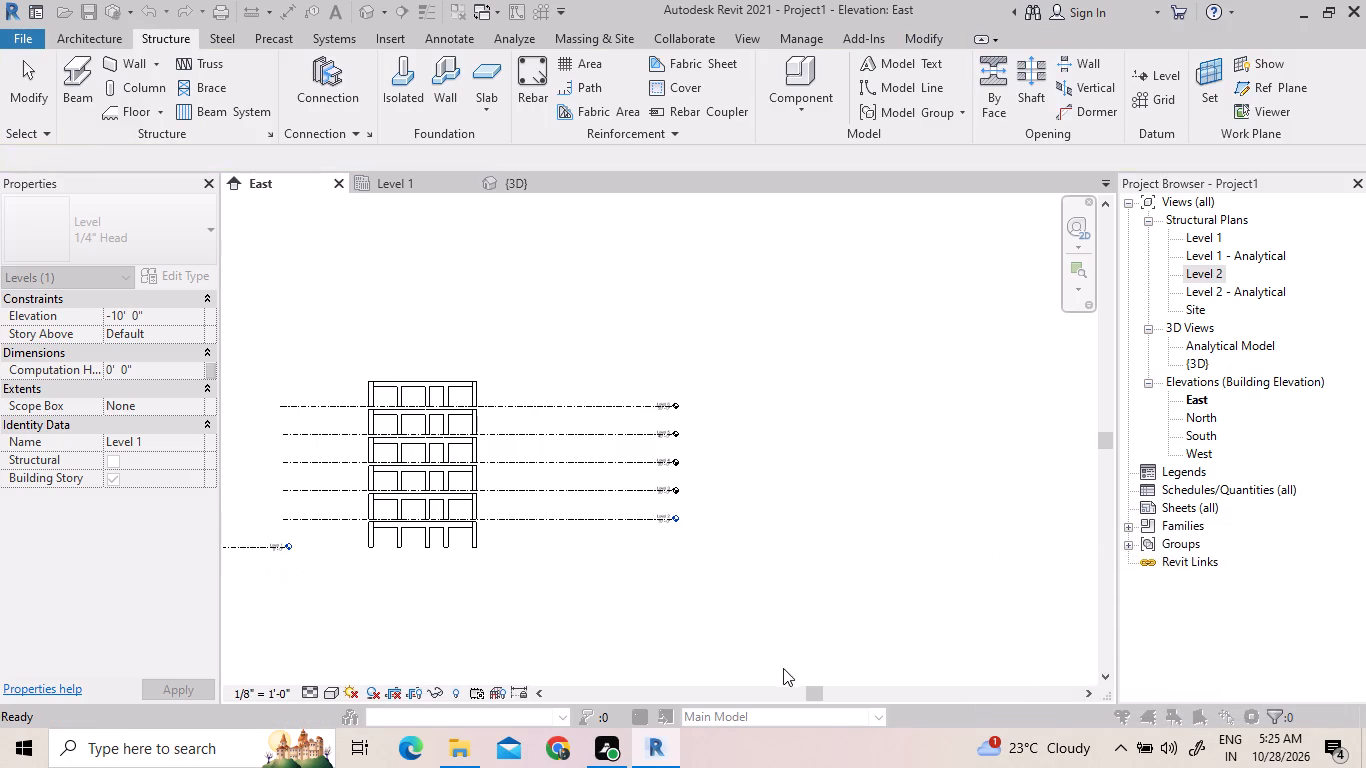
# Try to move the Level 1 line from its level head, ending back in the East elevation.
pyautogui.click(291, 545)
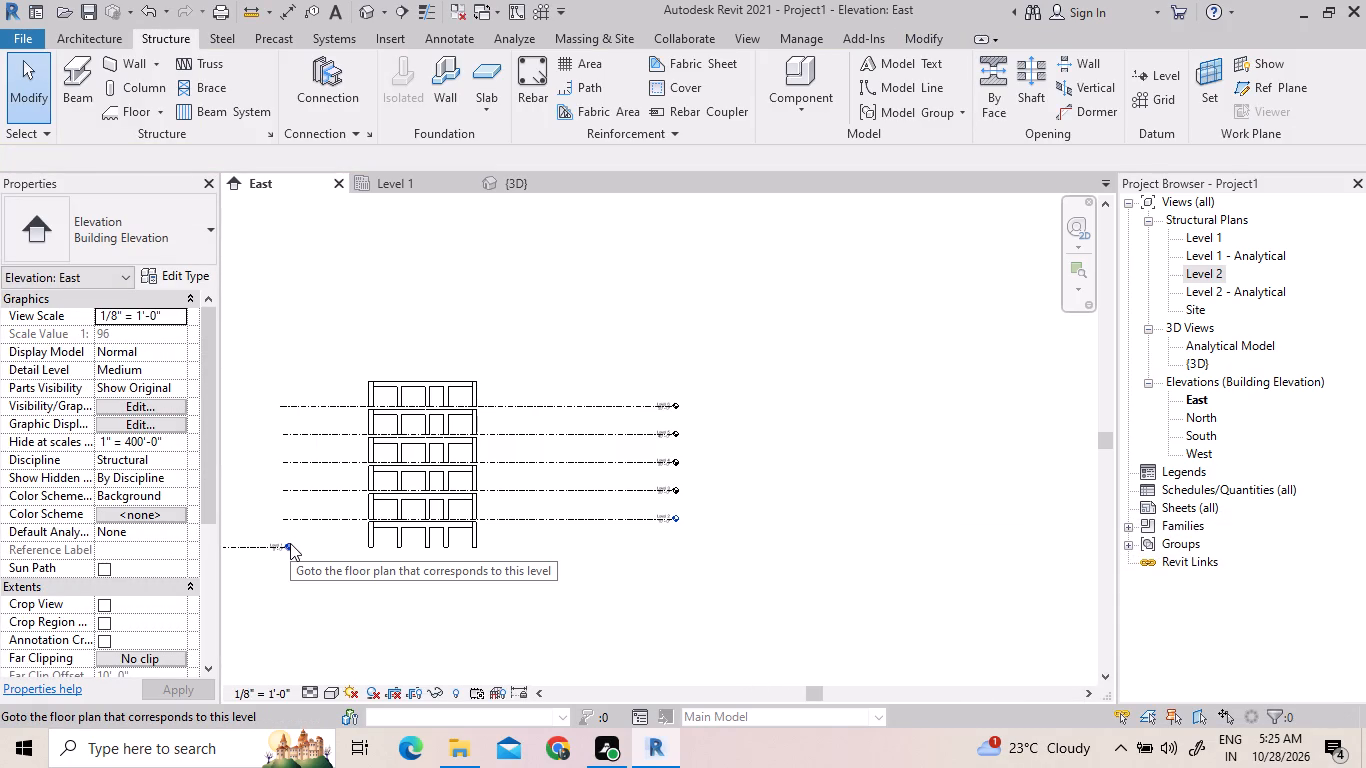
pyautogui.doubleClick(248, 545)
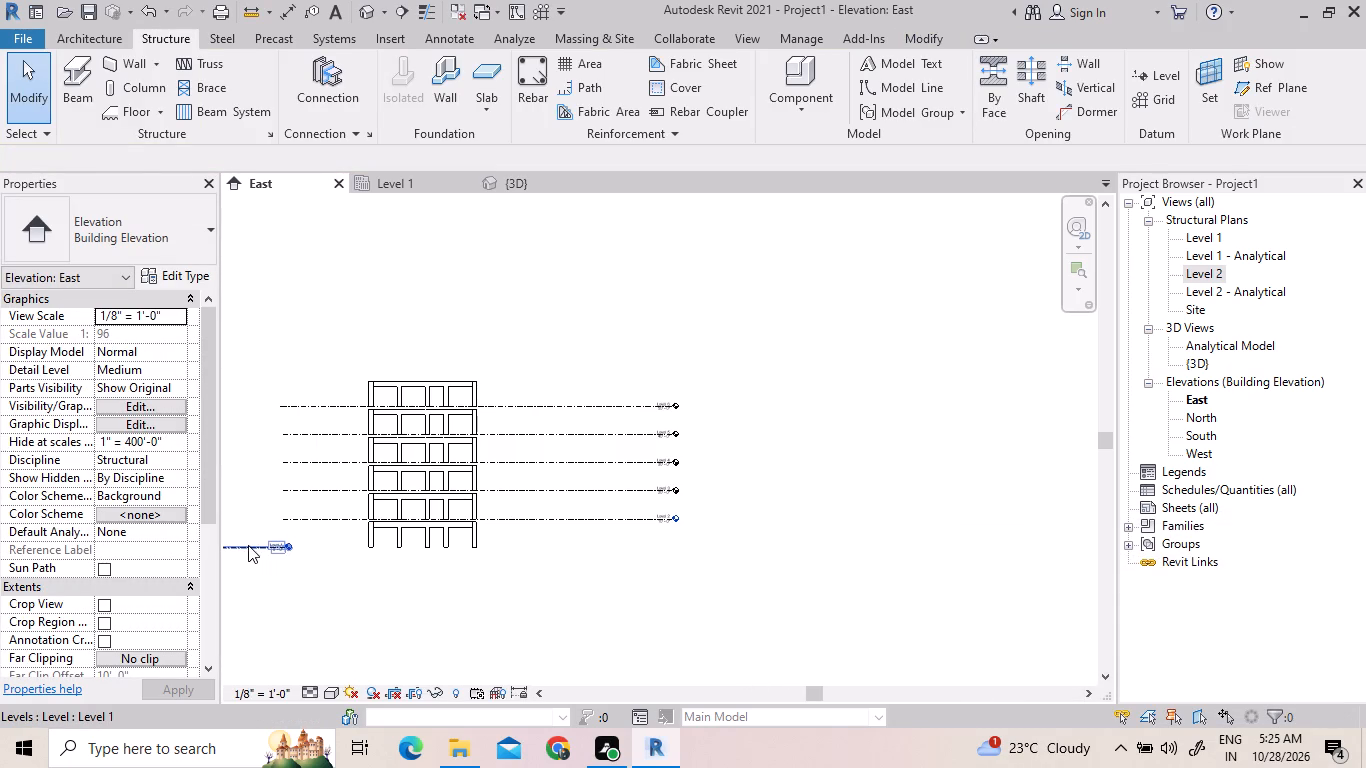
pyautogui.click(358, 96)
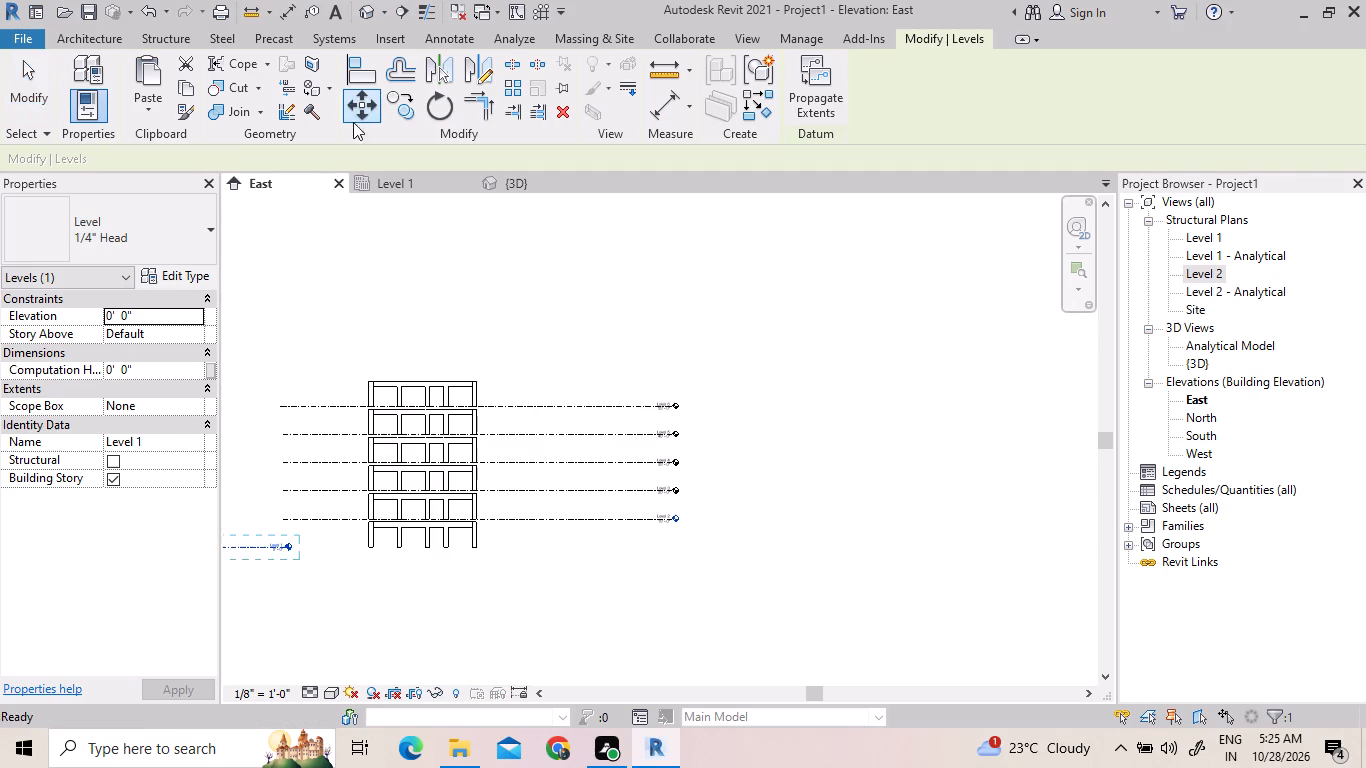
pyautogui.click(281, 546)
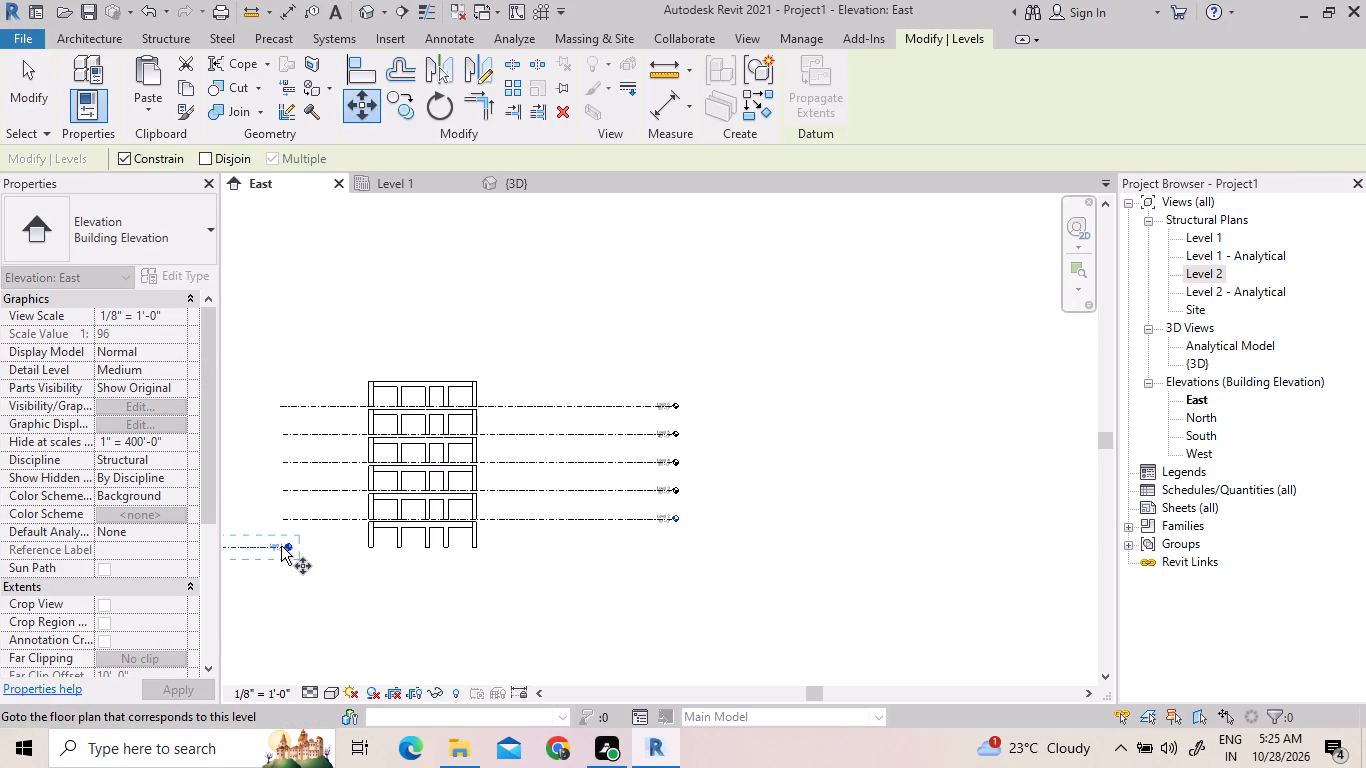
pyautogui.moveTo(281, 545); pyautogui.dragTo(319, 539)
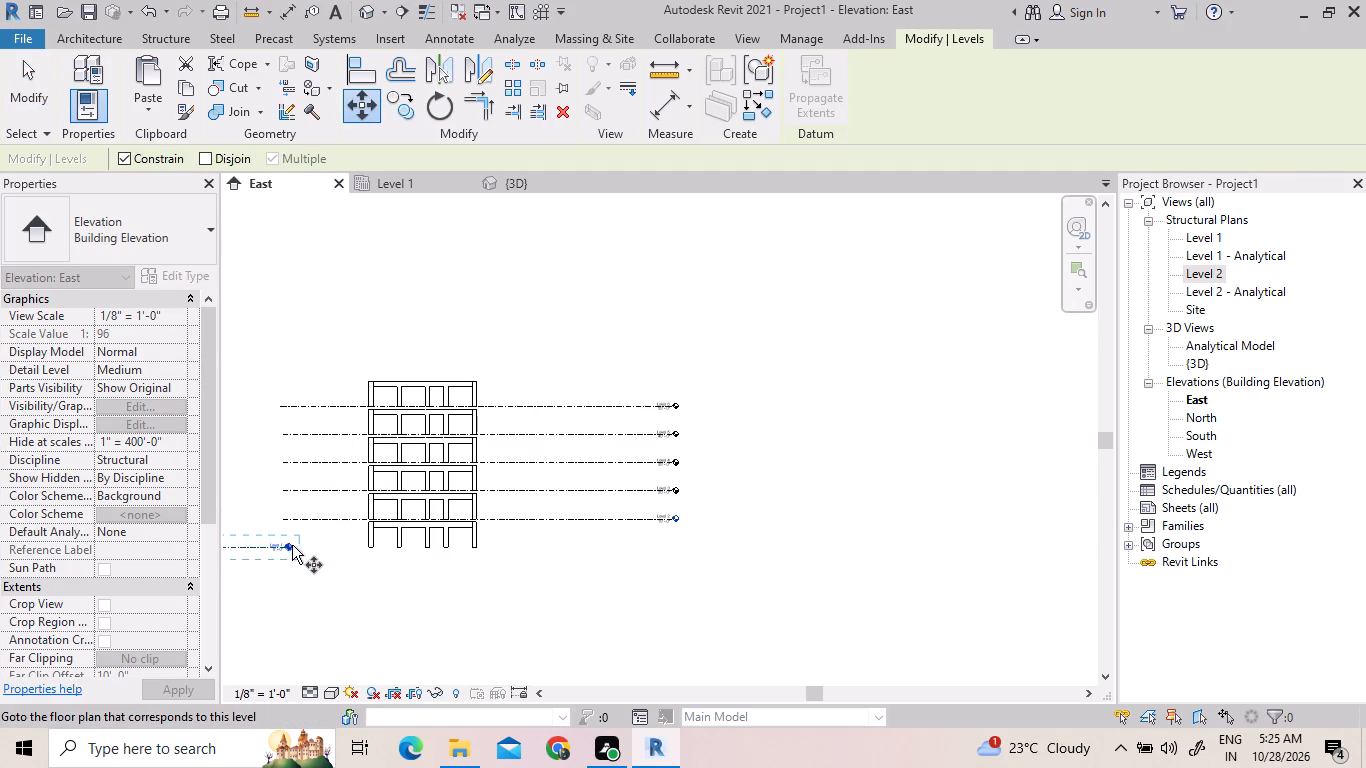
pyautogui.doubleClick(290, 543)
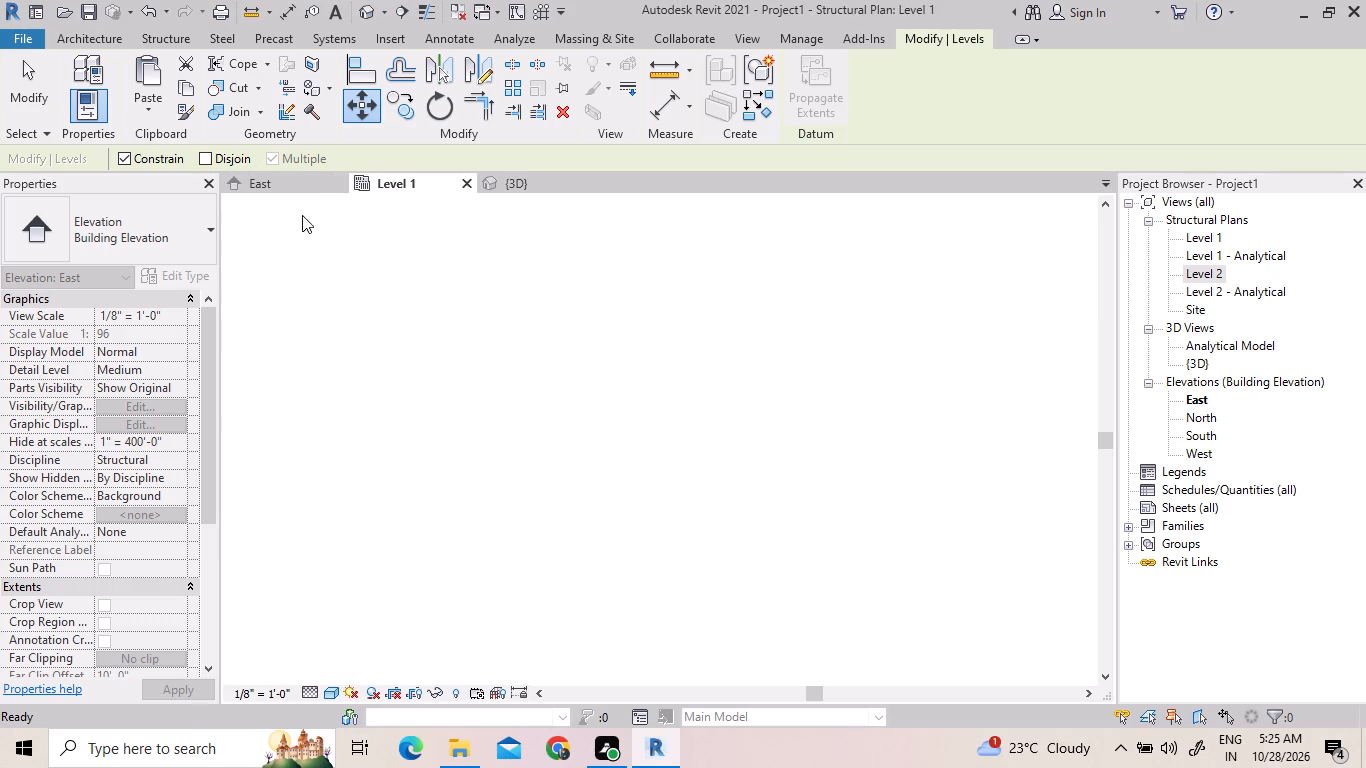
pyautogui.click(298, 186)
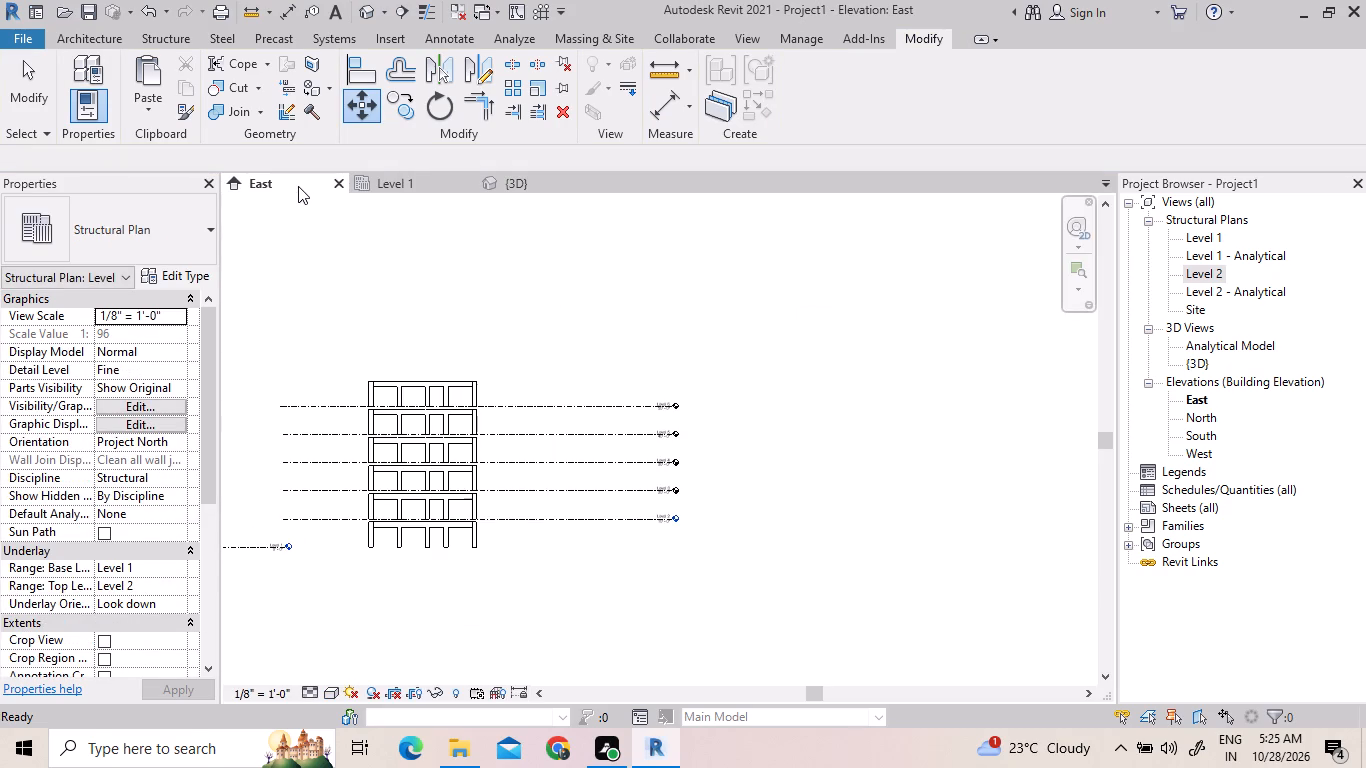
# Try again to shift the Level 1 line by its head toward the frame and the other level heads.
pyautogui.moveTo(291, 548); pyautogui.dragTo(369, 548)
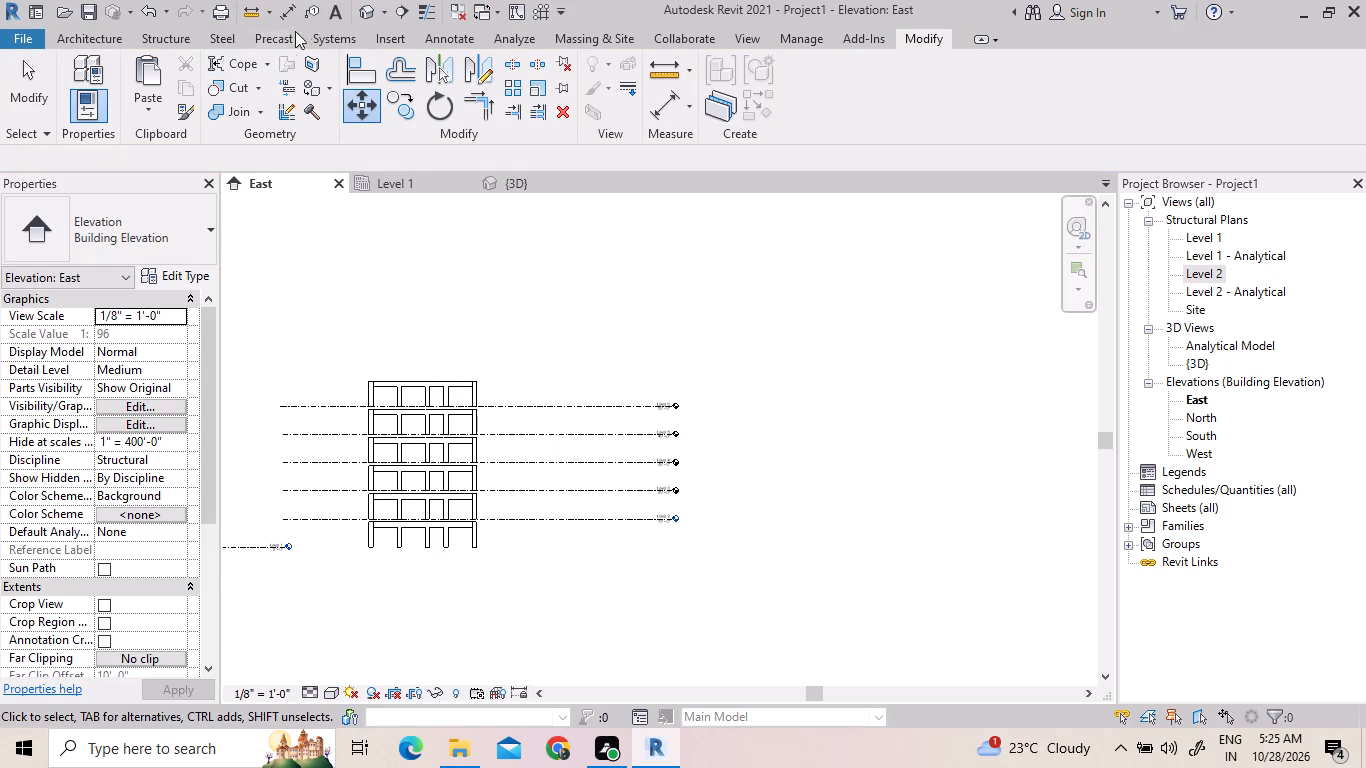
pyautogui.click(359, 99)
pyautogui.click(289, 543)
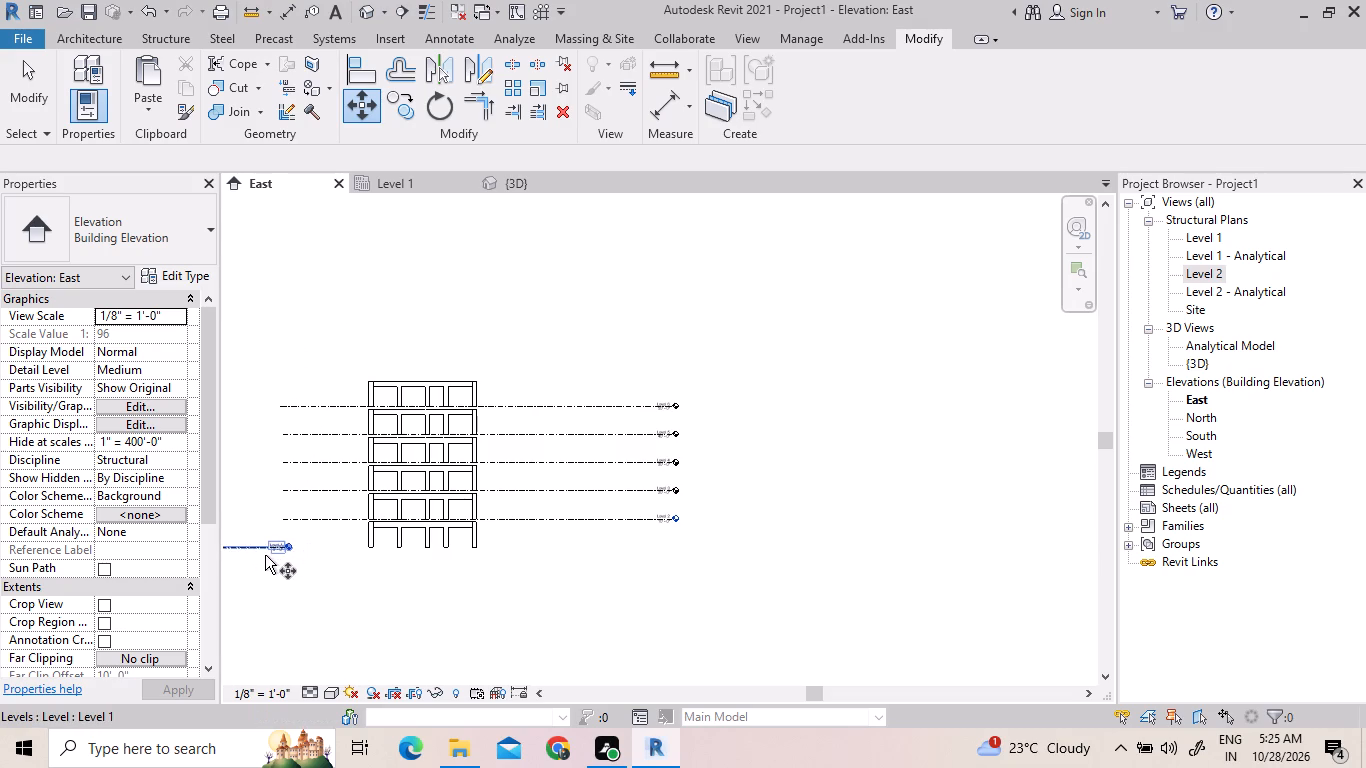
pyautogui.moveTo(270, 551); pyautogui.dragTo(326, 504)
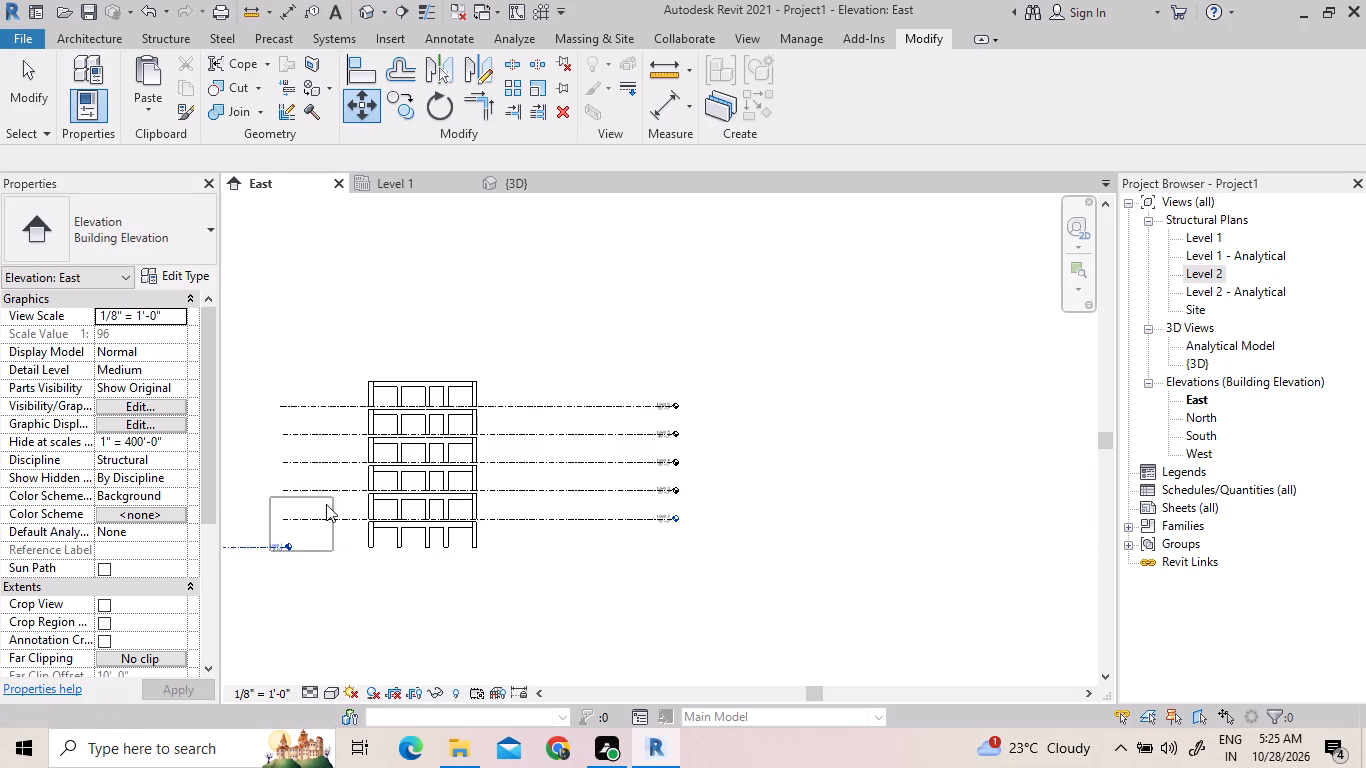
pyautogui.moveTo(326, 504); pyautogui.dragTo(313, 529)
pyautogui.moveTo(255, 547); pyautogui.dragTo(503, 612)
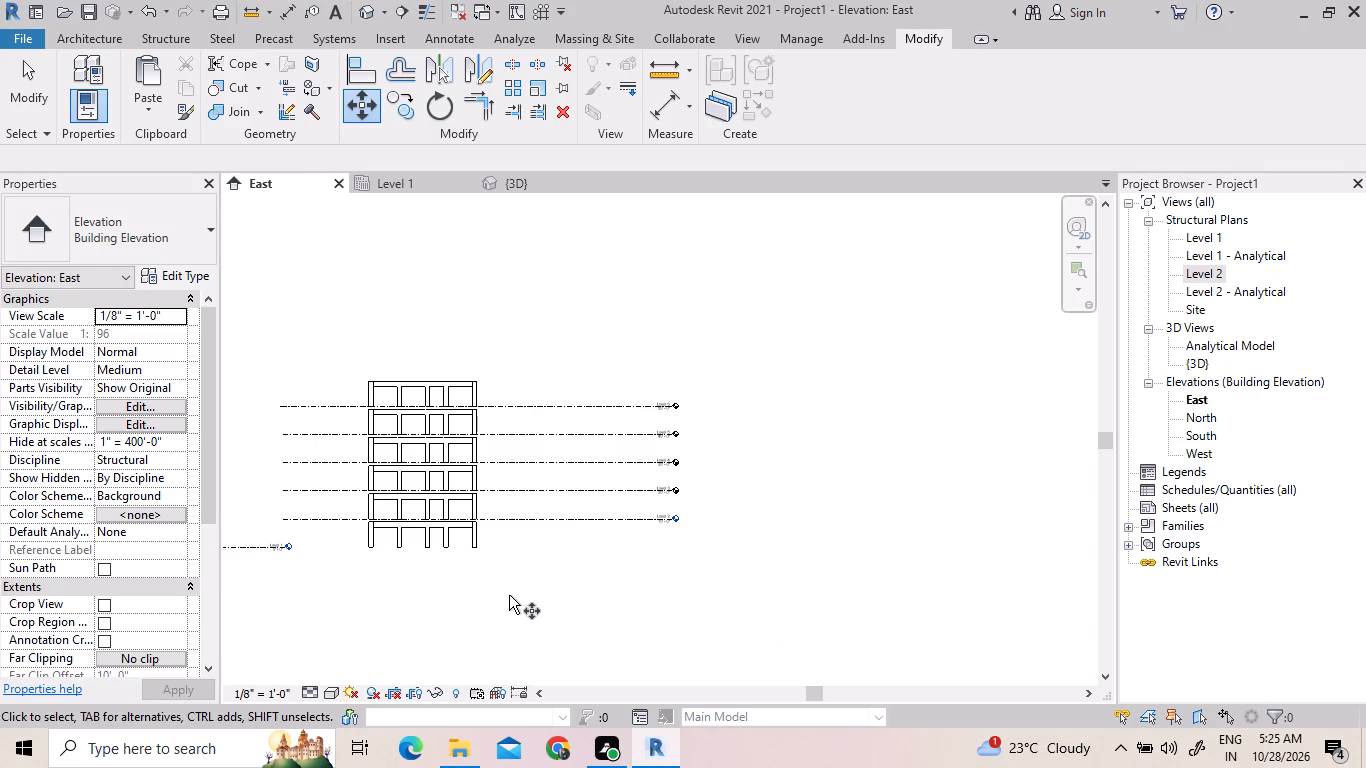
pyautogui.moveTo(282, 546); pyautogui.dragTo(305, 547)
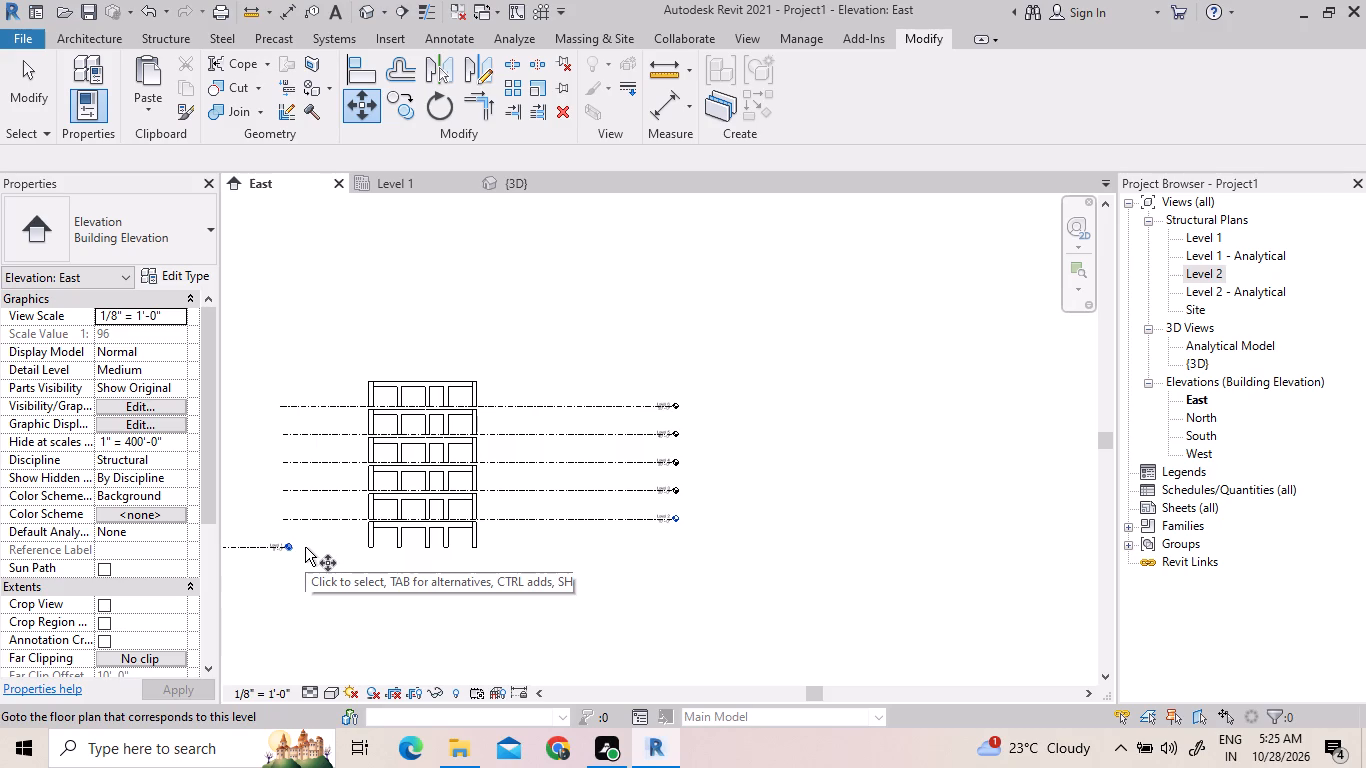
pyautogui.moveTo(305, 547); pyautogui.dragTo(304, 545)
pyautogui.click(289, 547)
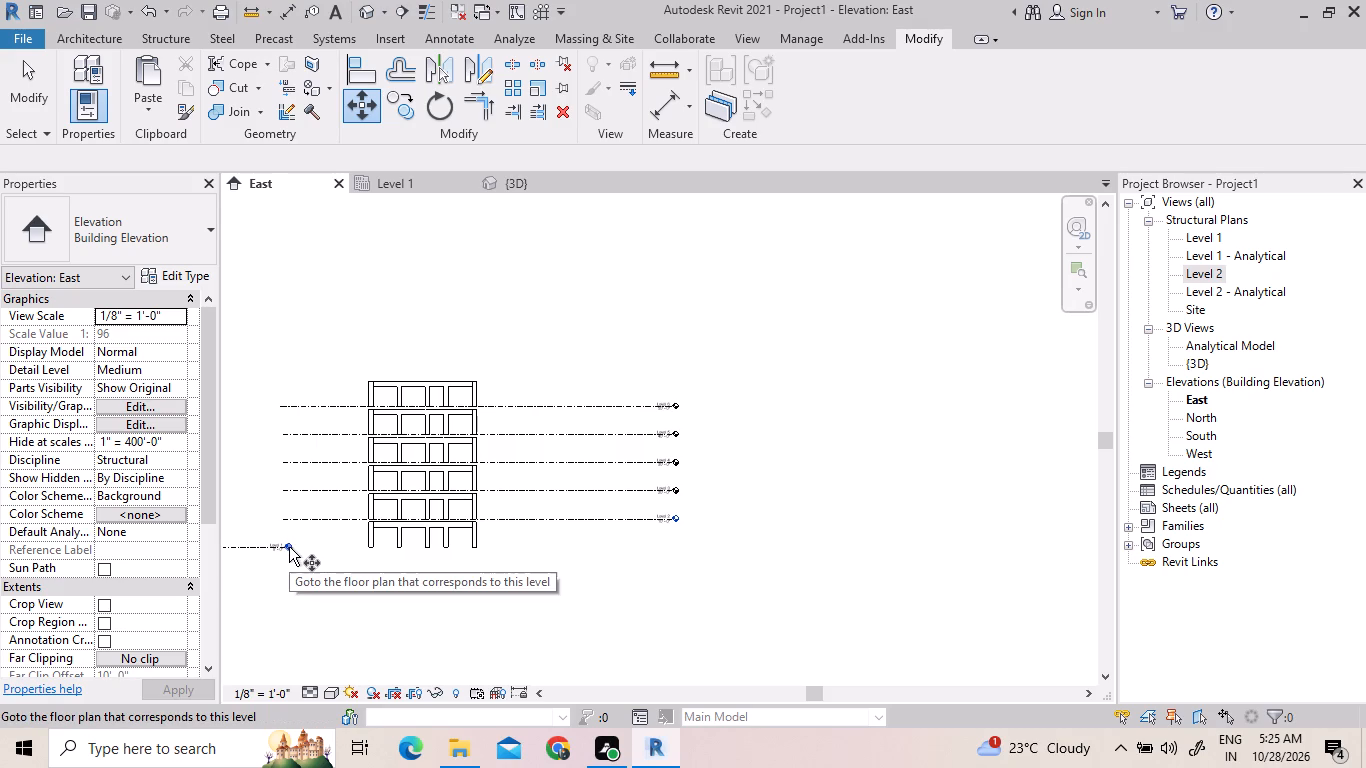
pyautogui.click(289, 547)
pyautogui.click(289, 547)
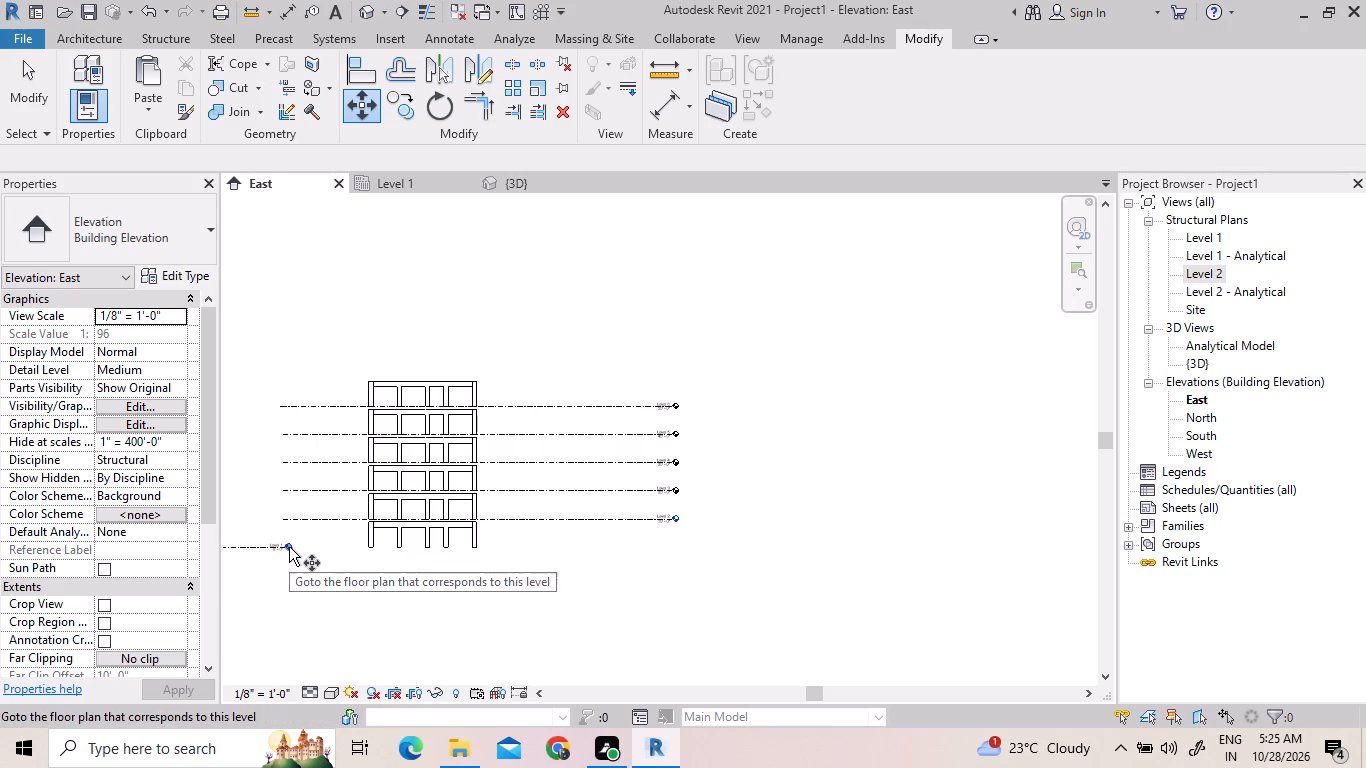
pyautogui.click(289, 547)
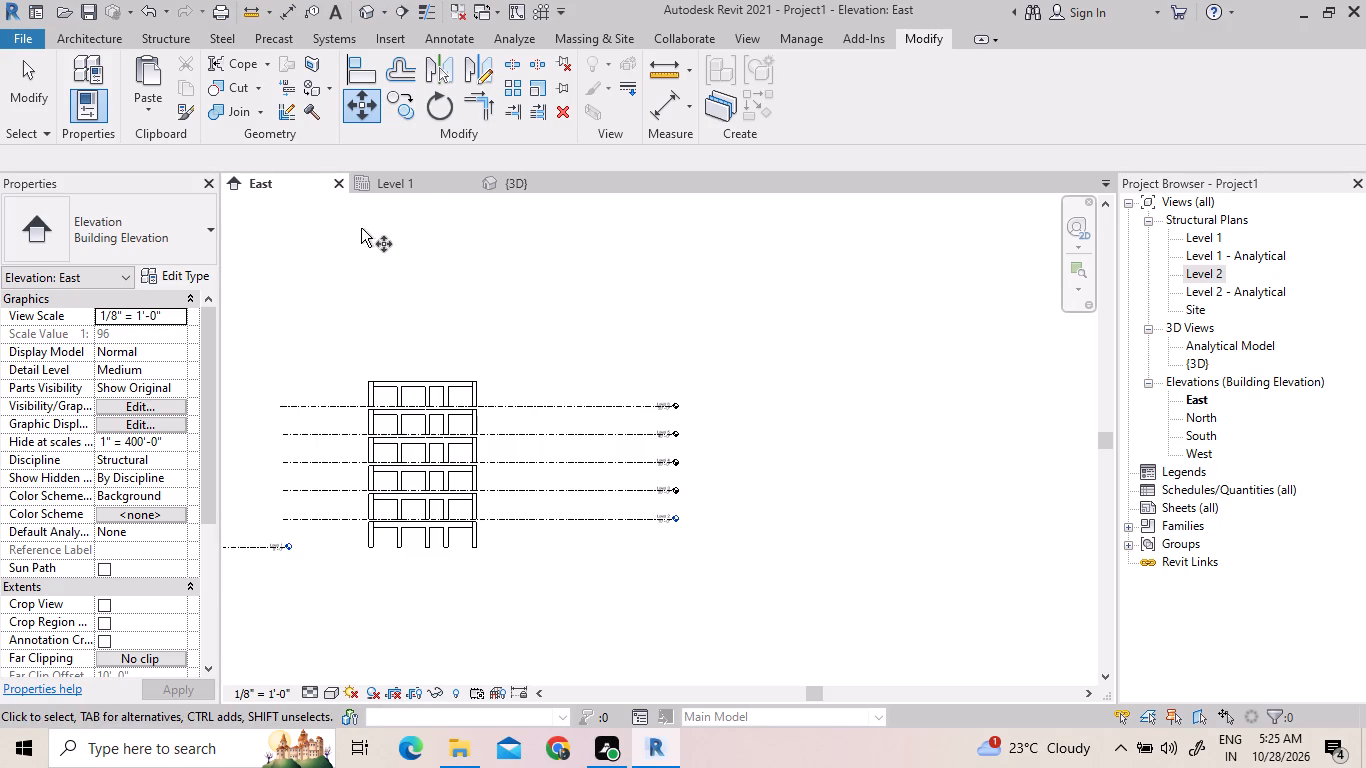
# Switch to the Level 1 structural plan and examine the frame grid together with the surrounding elevation markers.
pyautogui.click(1206, 245)
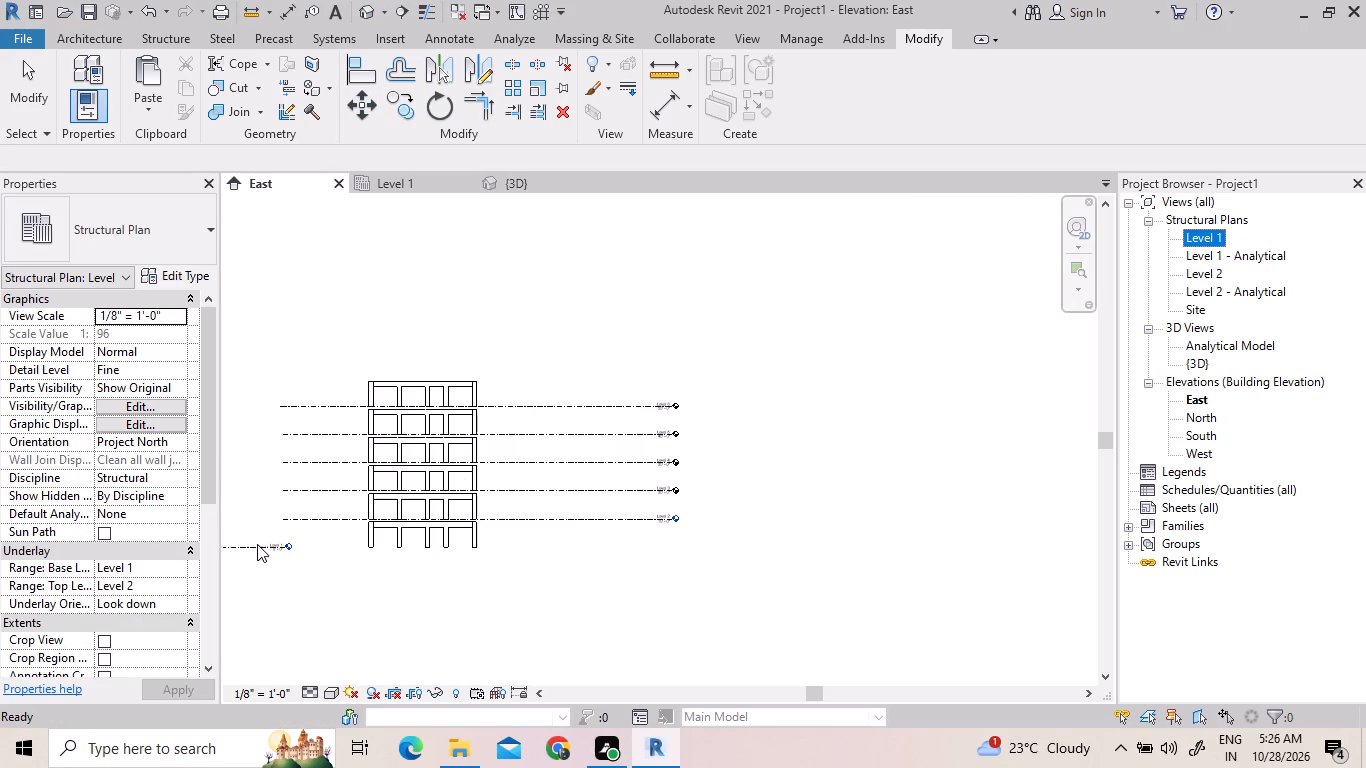
pyautogui.moveTo(269, 547); pyautogui.dragTo(358, 539)
pyautogui.click(419, 188)
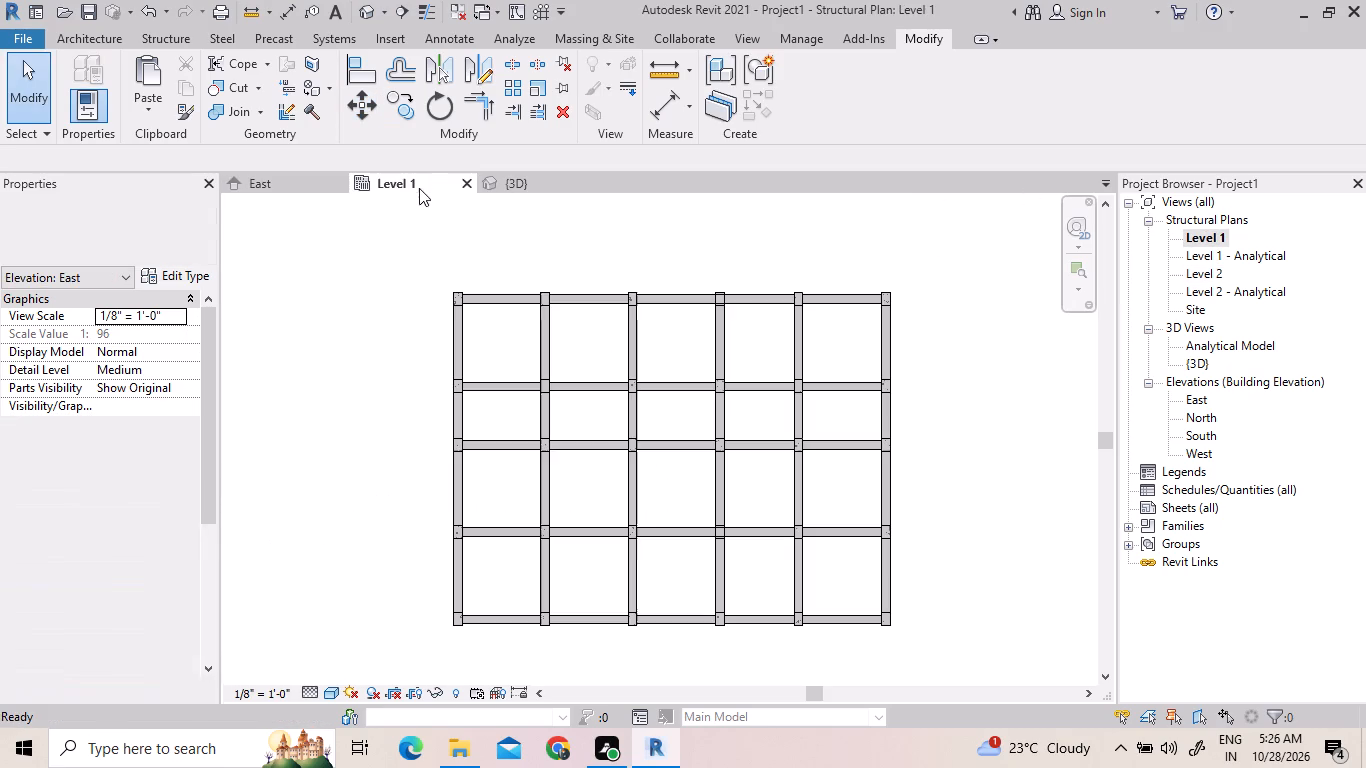
pyautogui.scroll(-4, 428, 308)
pyautogui.scroll(-3, 453, 464)
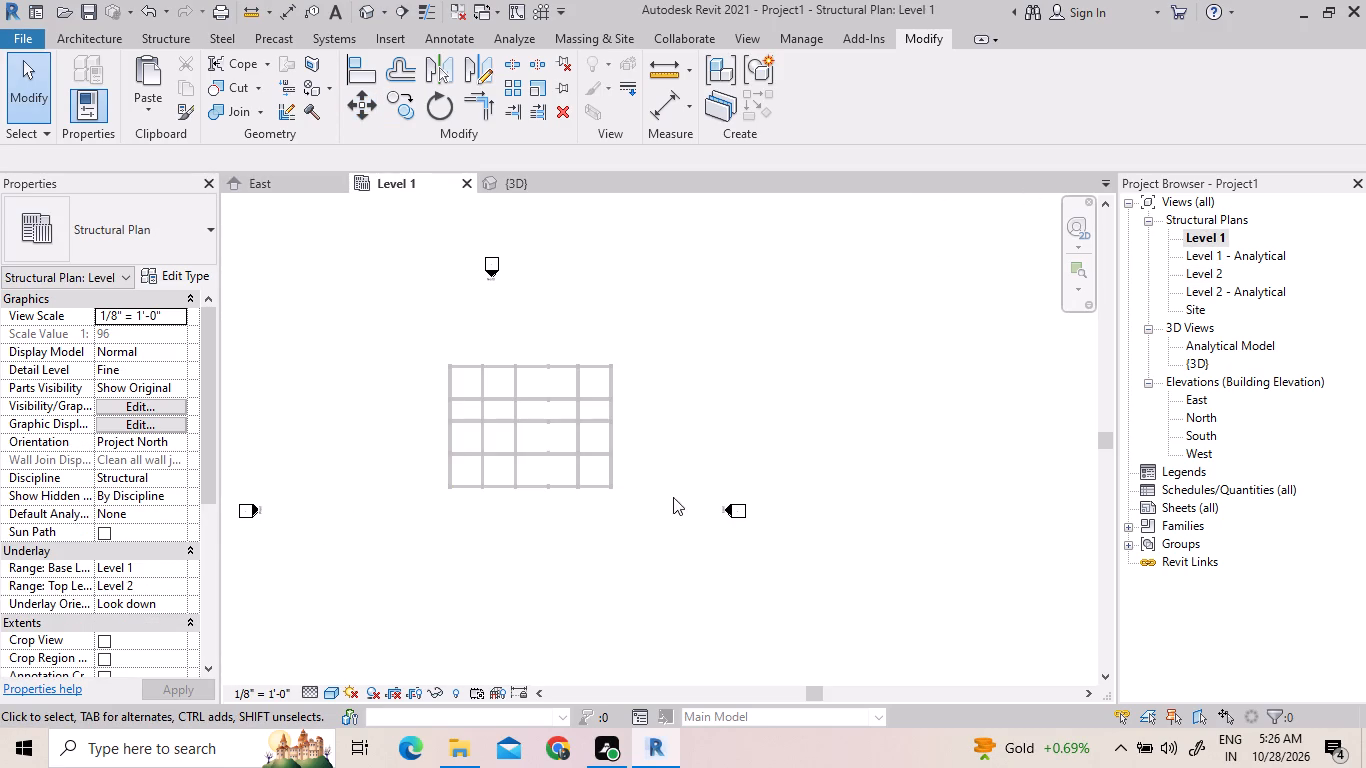
pyautogui.scroll(-3, 736, 549)
pyautogui.scroll(3, 650, 454)
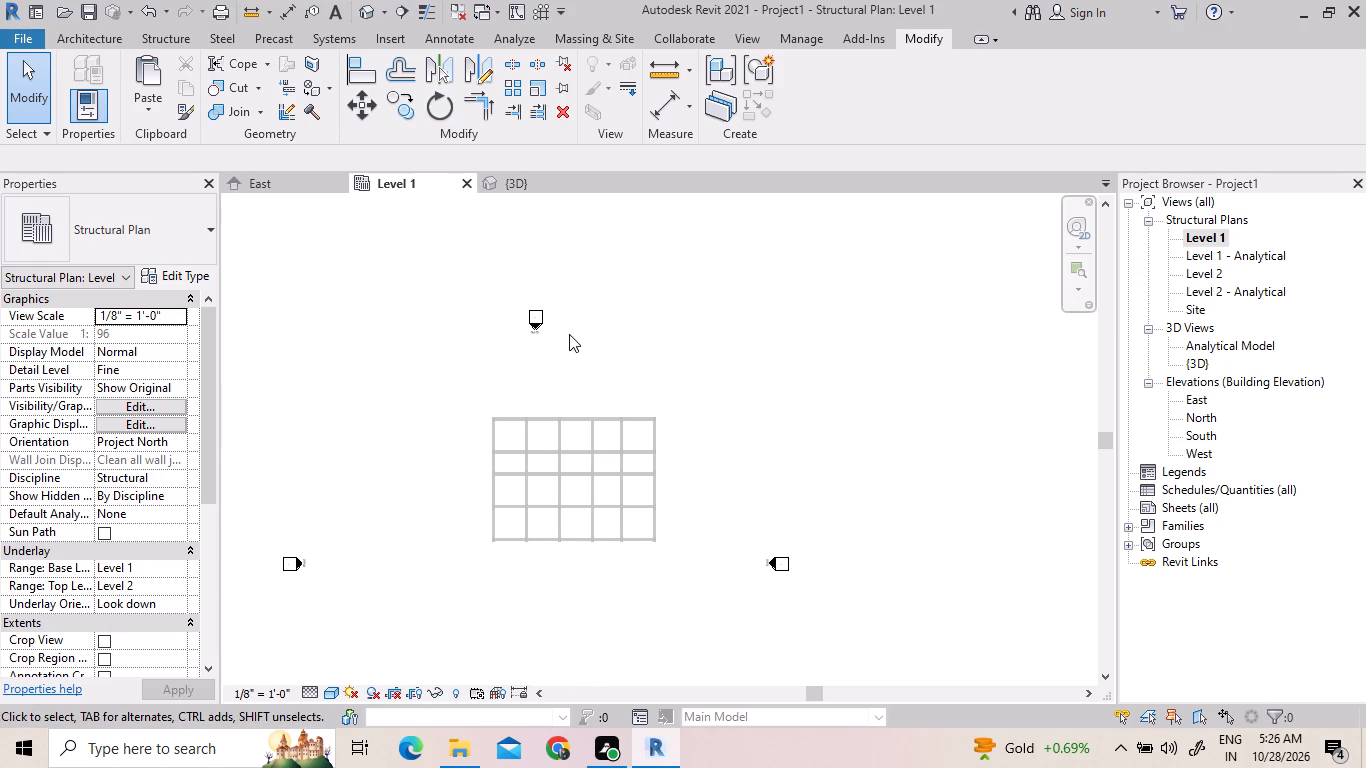
# Return to the East elevation and move the Level 1 line horizontally about 152' so it runs beneath the frame.
pyautogui.scroll(3, 568, 355)
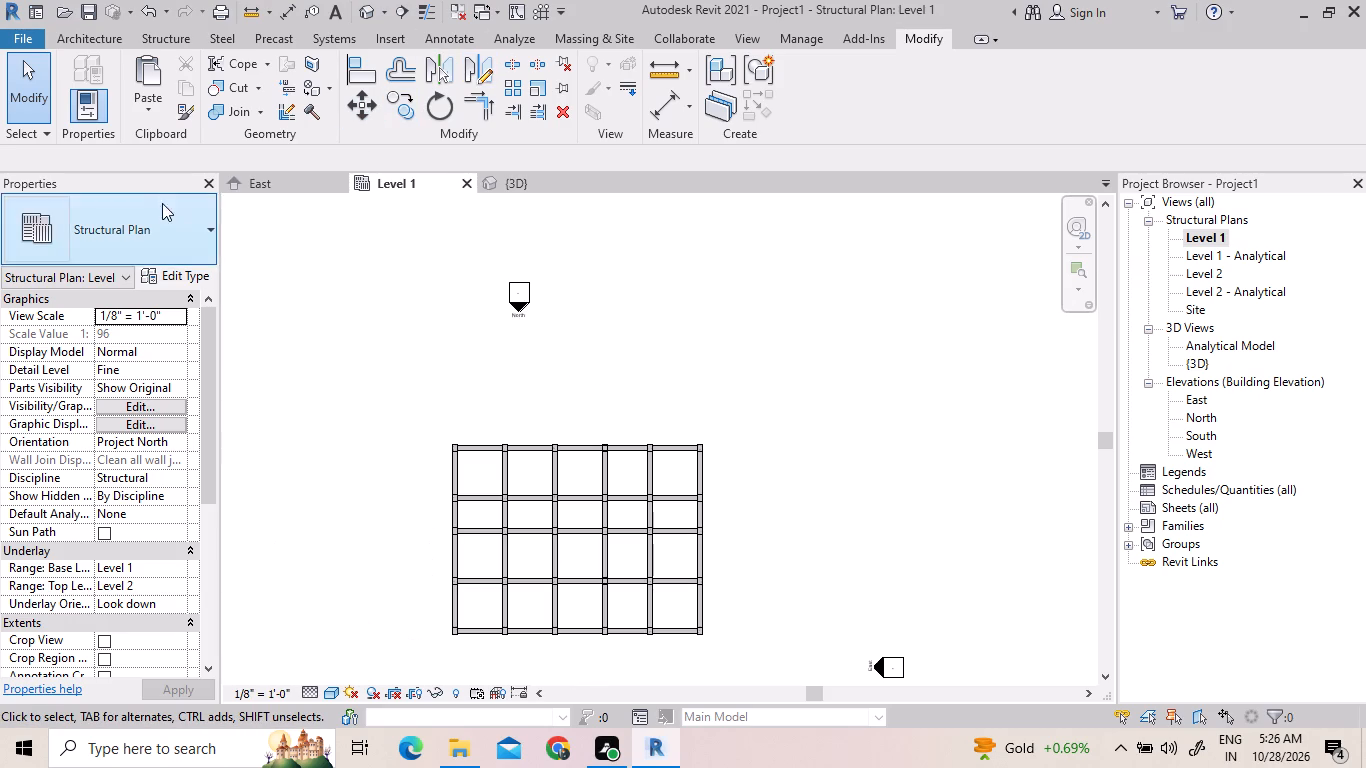
pyautogui.click(252, 176)
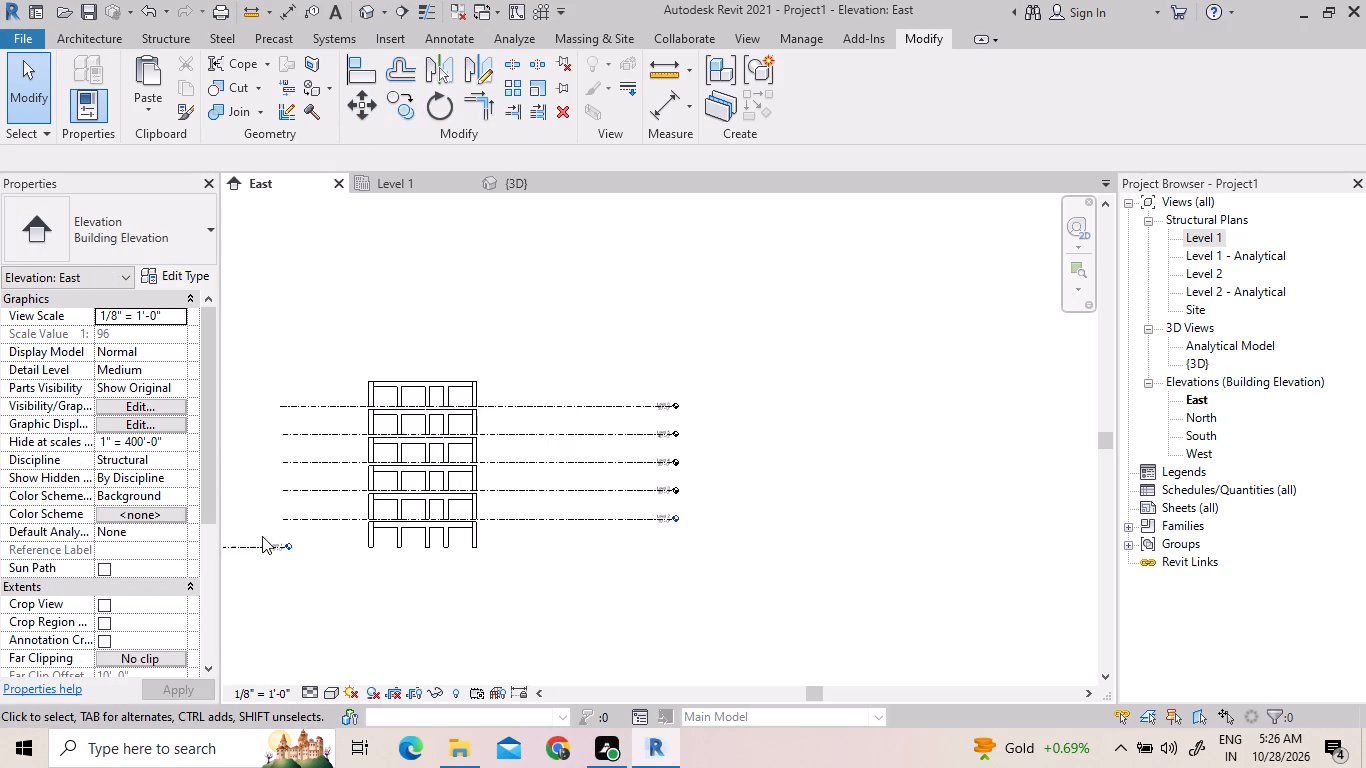
pyautogui.click(243, 546)
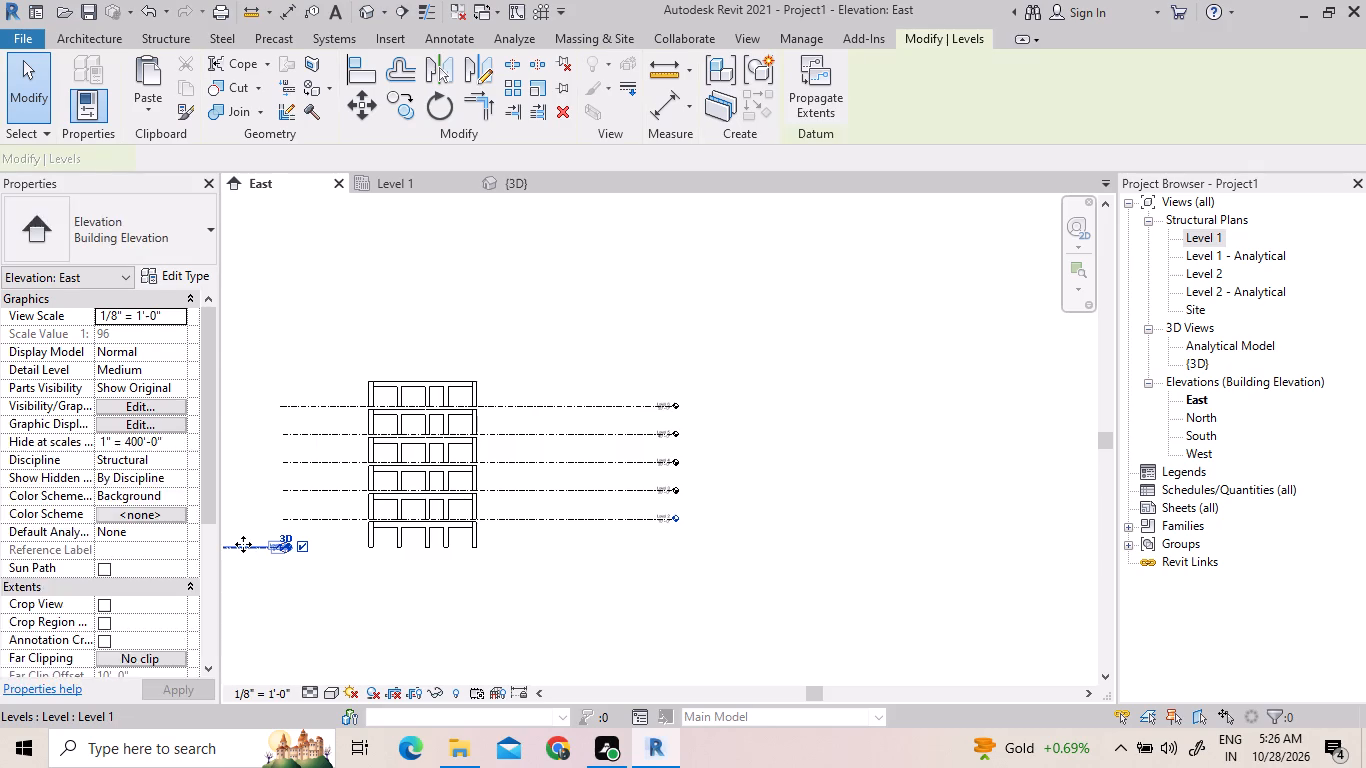
pyautogui.rightClick(245, 542)
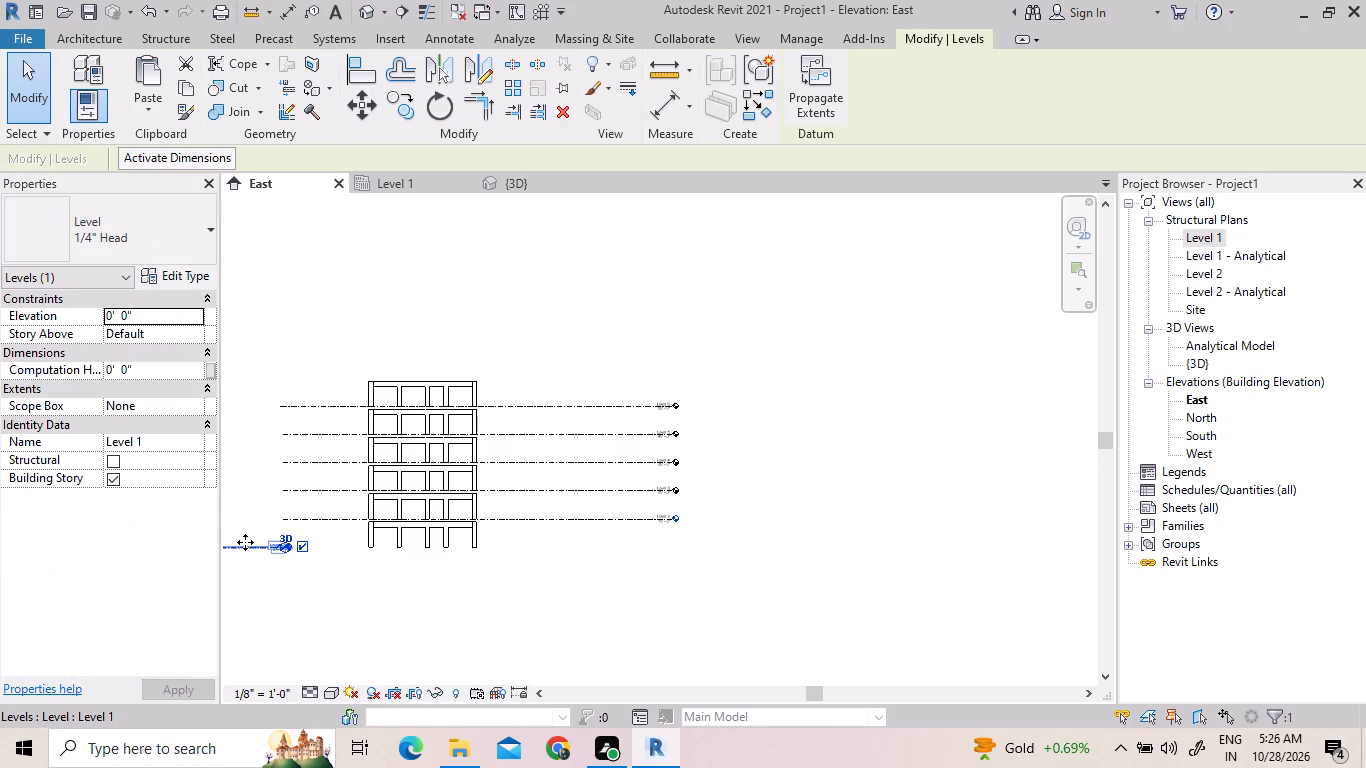
pyautogui.click(359, 204)
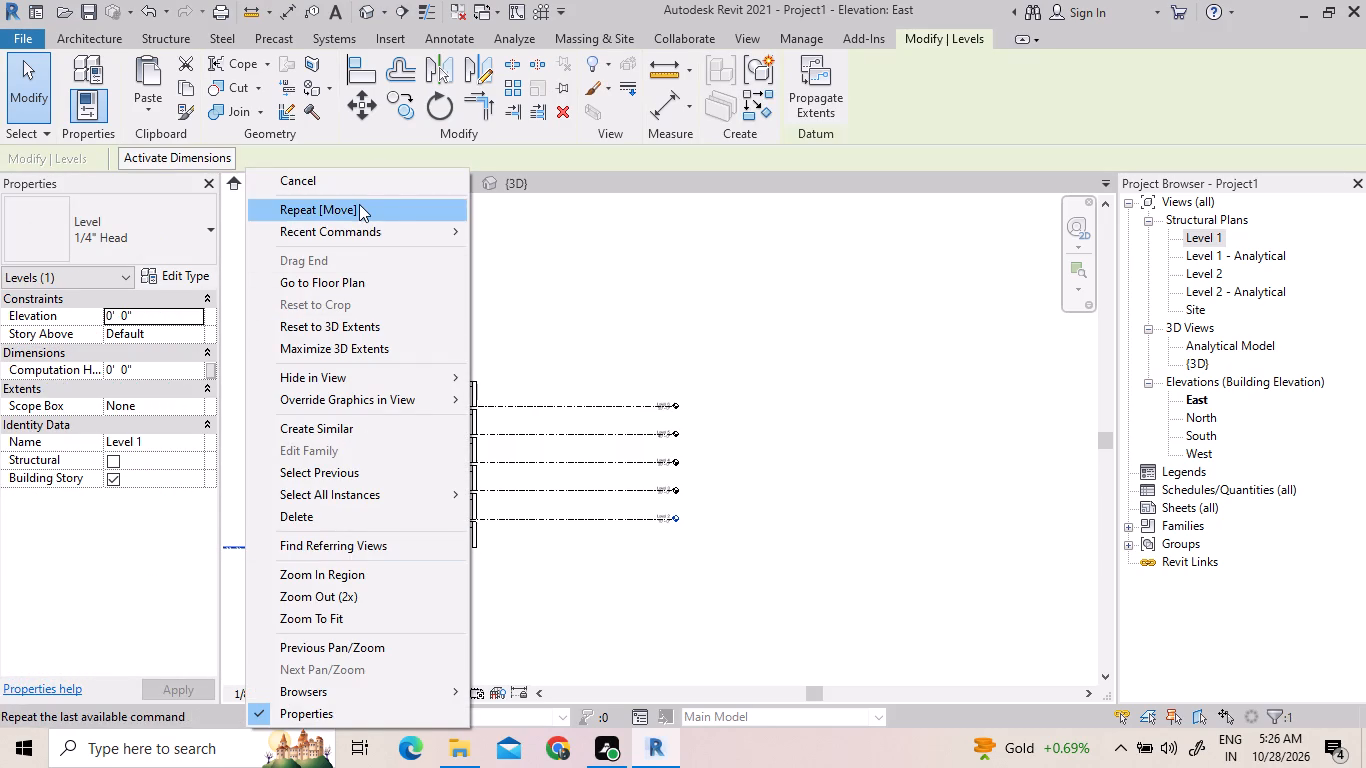
pyautogui.moveTo(236, 549); pyautogui.dragTo(301, 556)
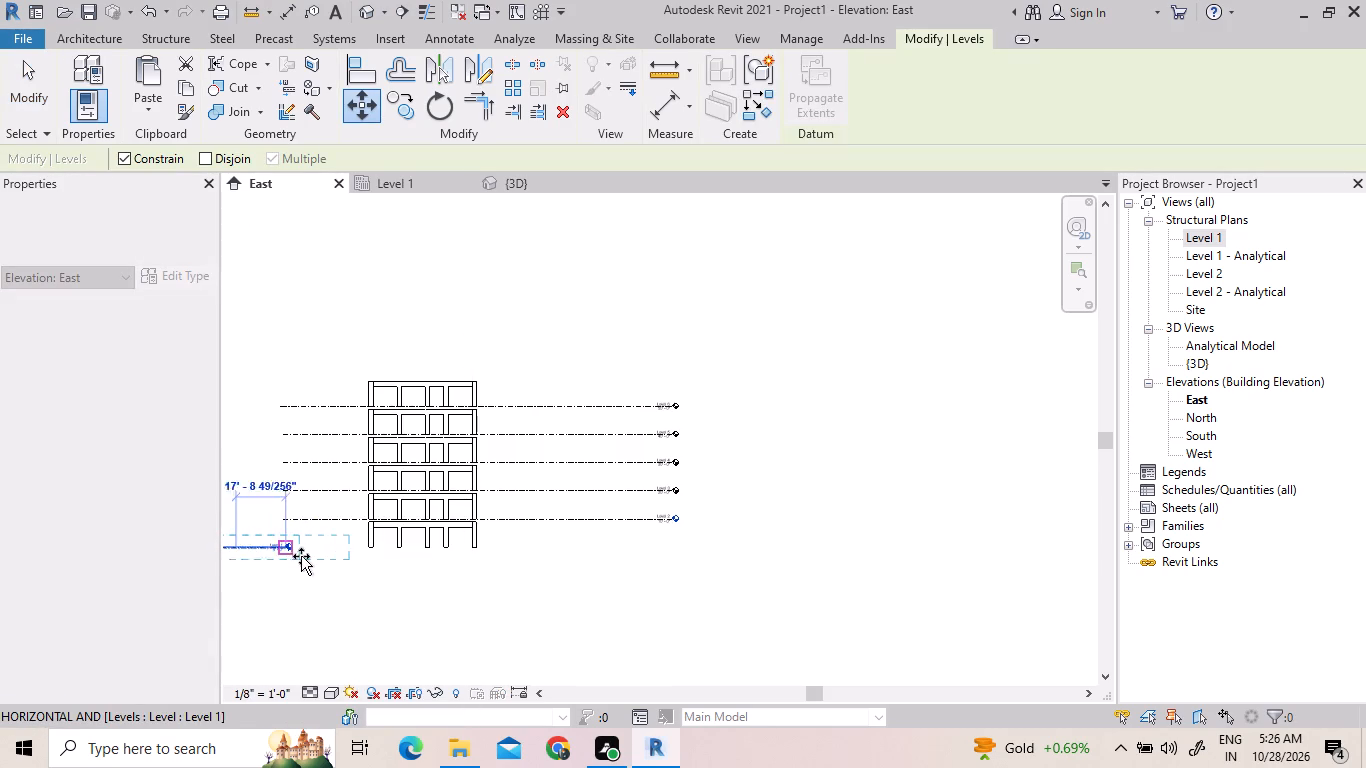
pyautogui.moveTo(301, 556); pyautogui.dragTo(489, 567)
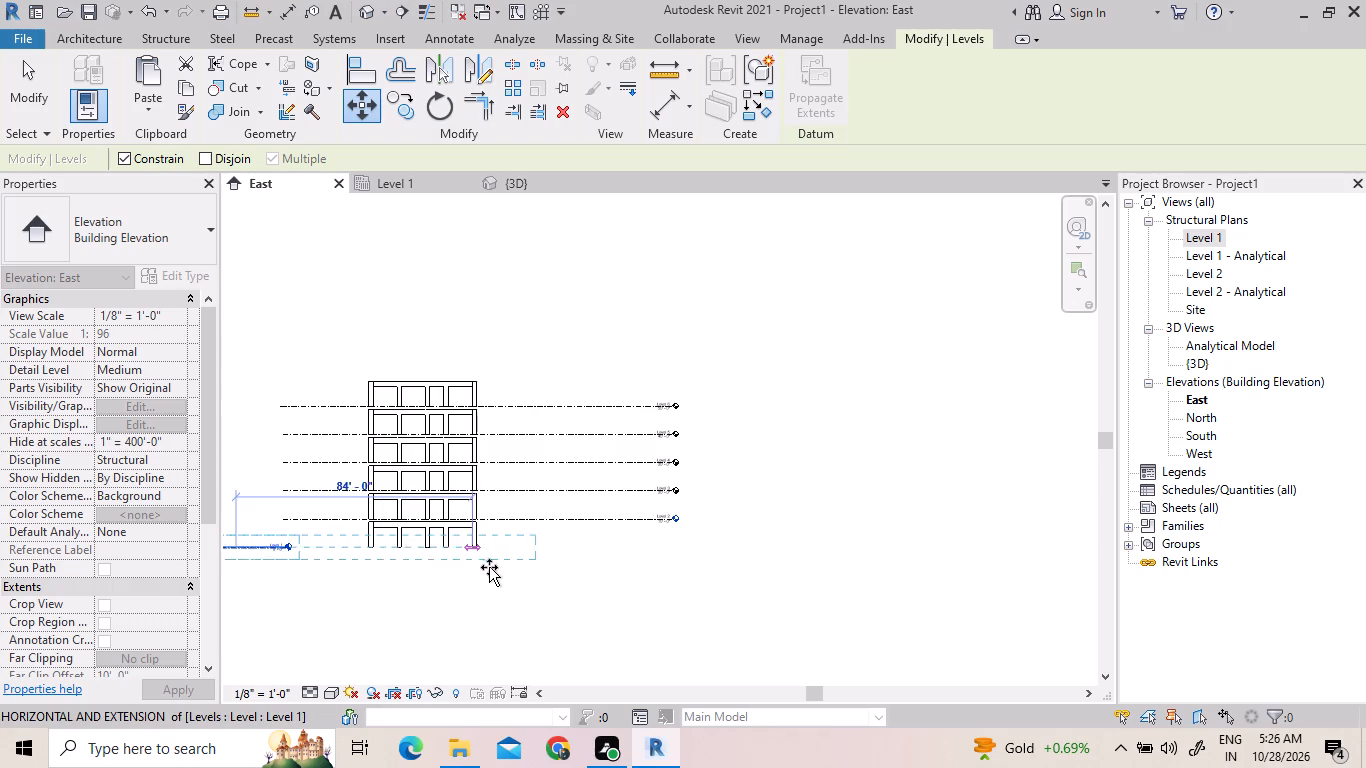
pyautogui.moveTo(489, 567); pyautogui.dragTo(645, 594)
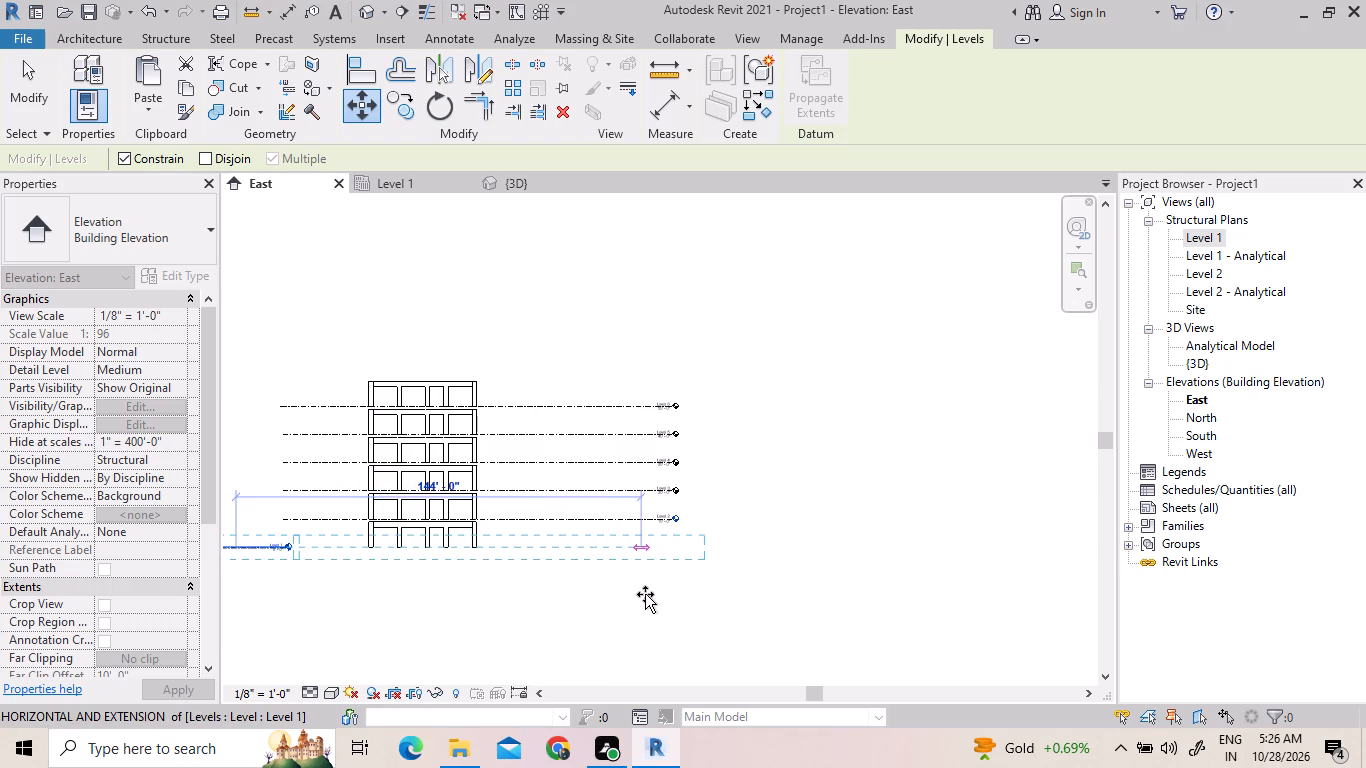
pyautogui.moveTo(645, 594); pyautogui.dragTo(675, 591)
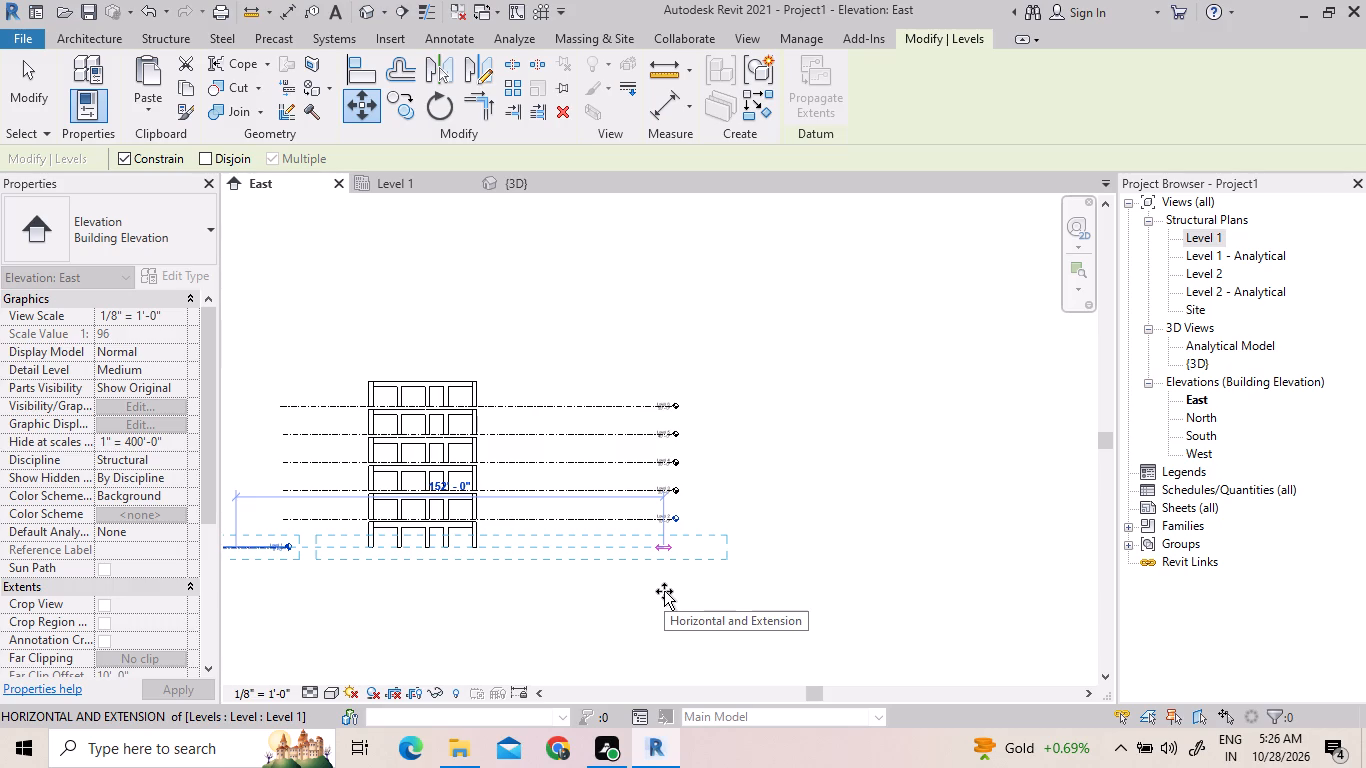
pyautogui.click(664, 591)
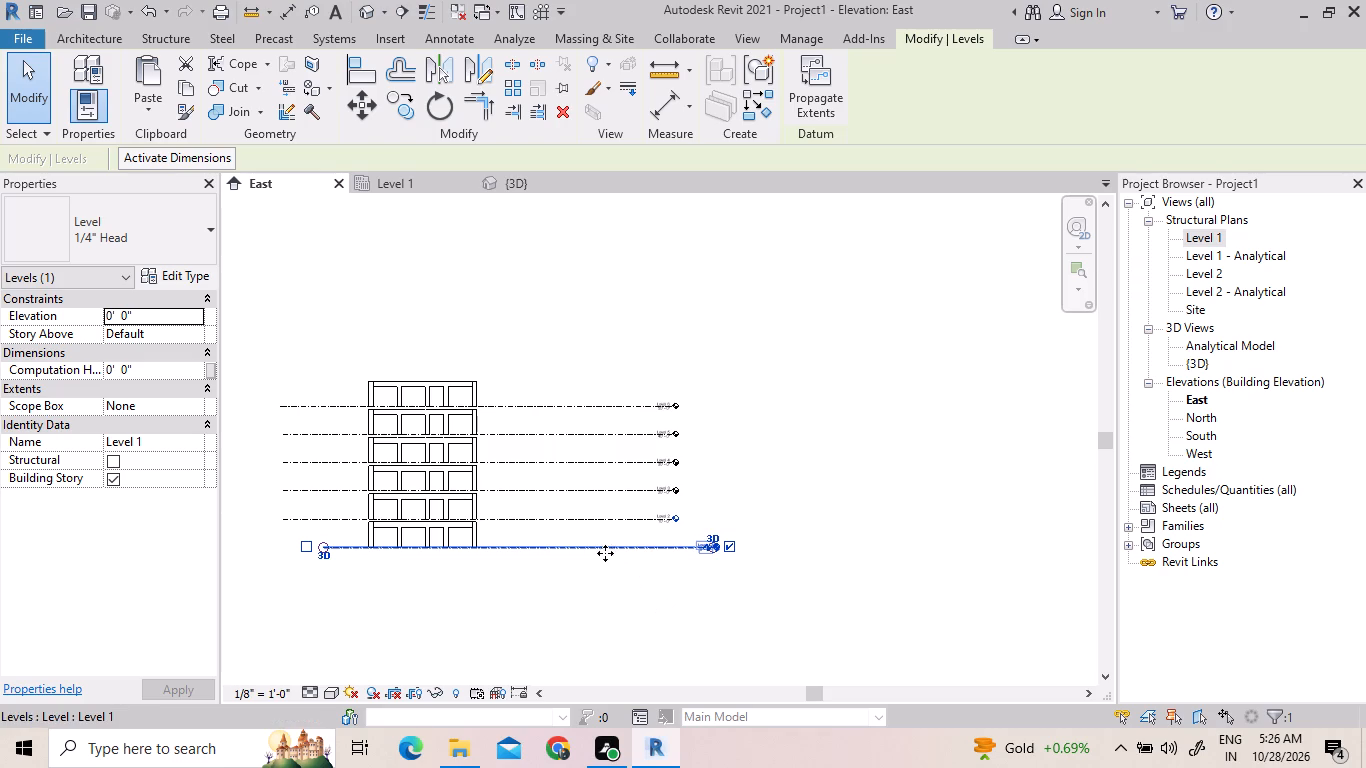
# Move the Level 1 line again, using its level head as base point, to align it with the level heads above.
pyautogui.click(361, 119)
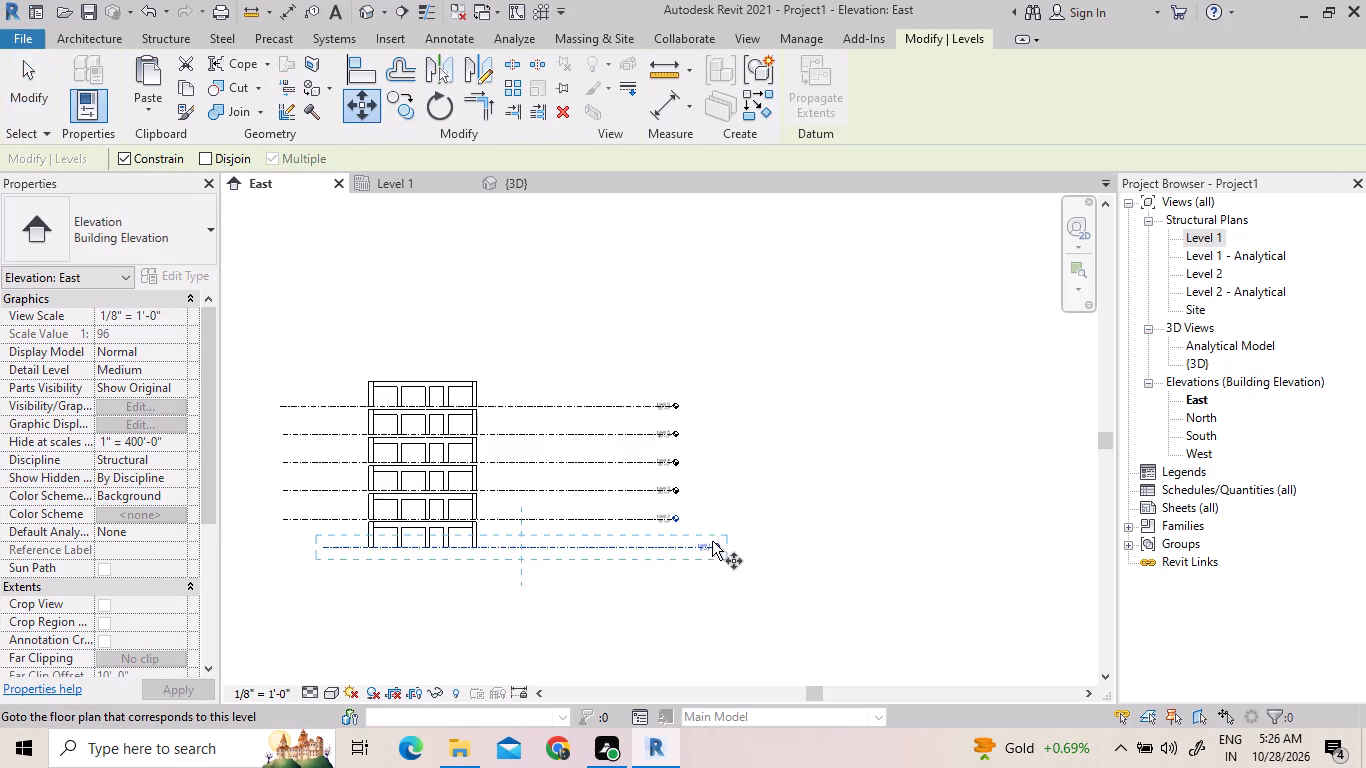
pyautogui.click(716, 544)
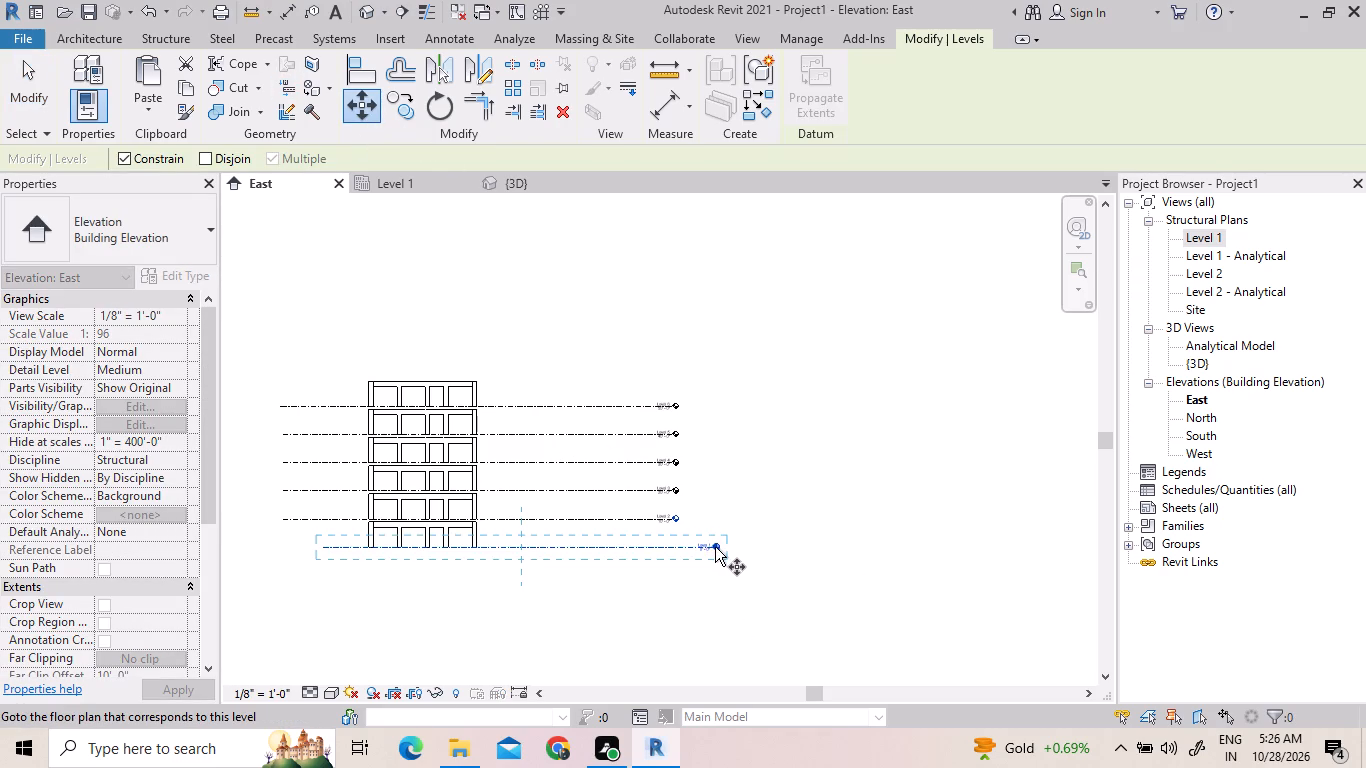
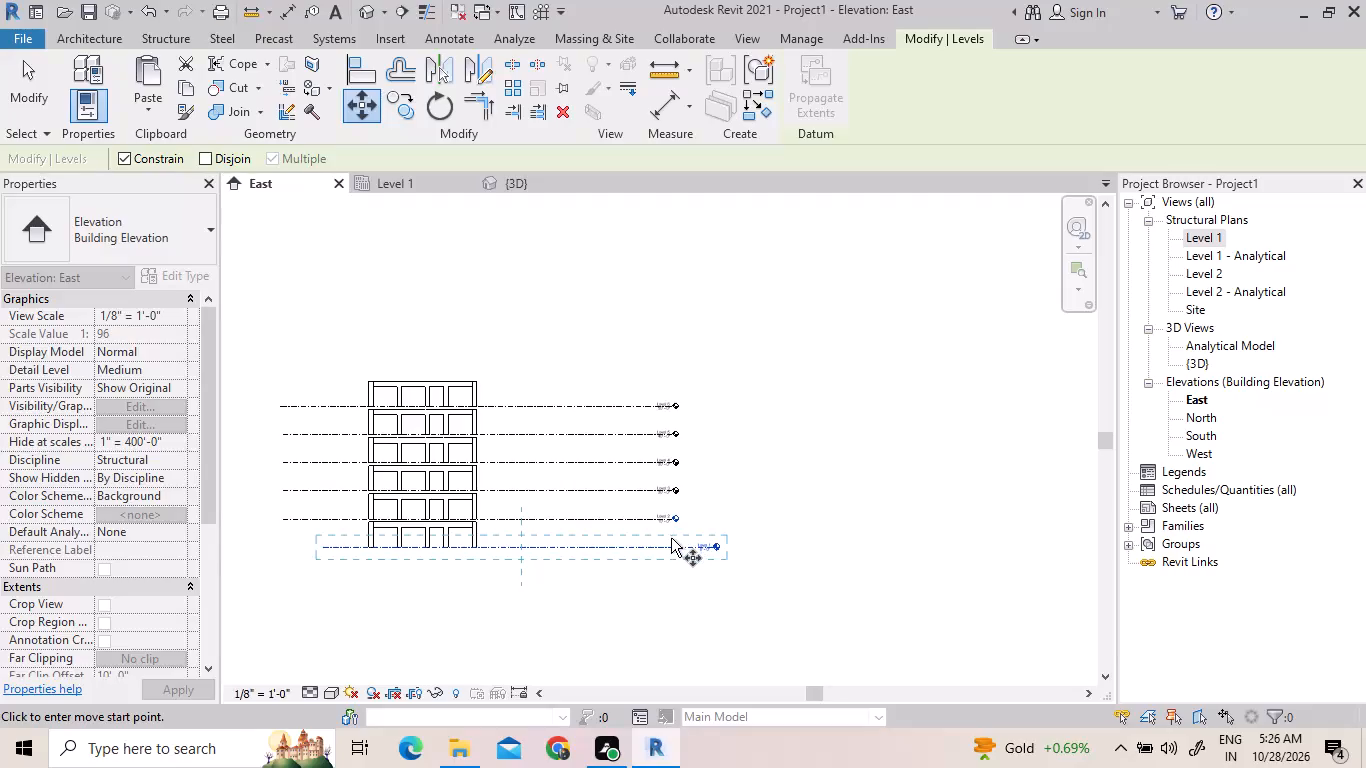
# Move the Level 1 line horizontally about 13 ft away from the building, ending at its own head endpoint.
pyautogui.click(674, 540)
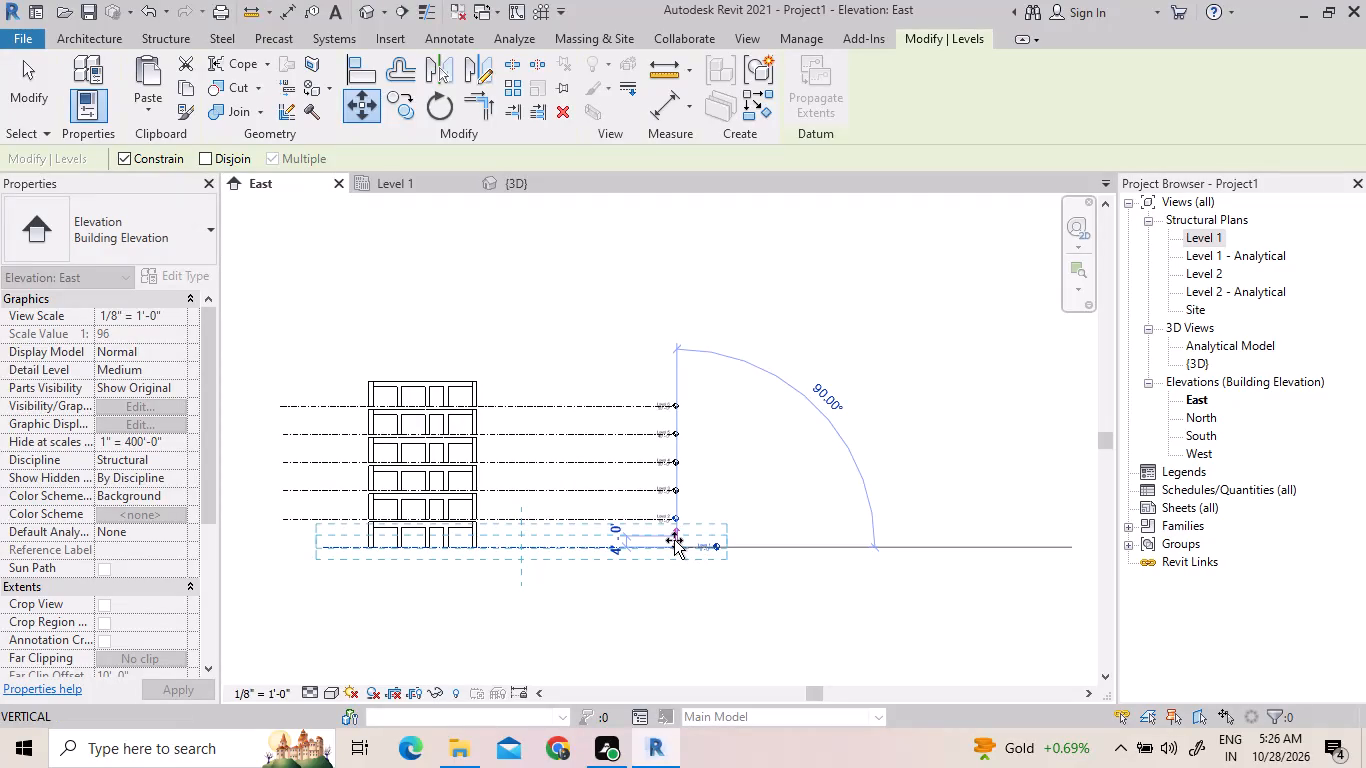
pyautogui.moveTo(713, 545); pyautogui.dragTo(703, 543)
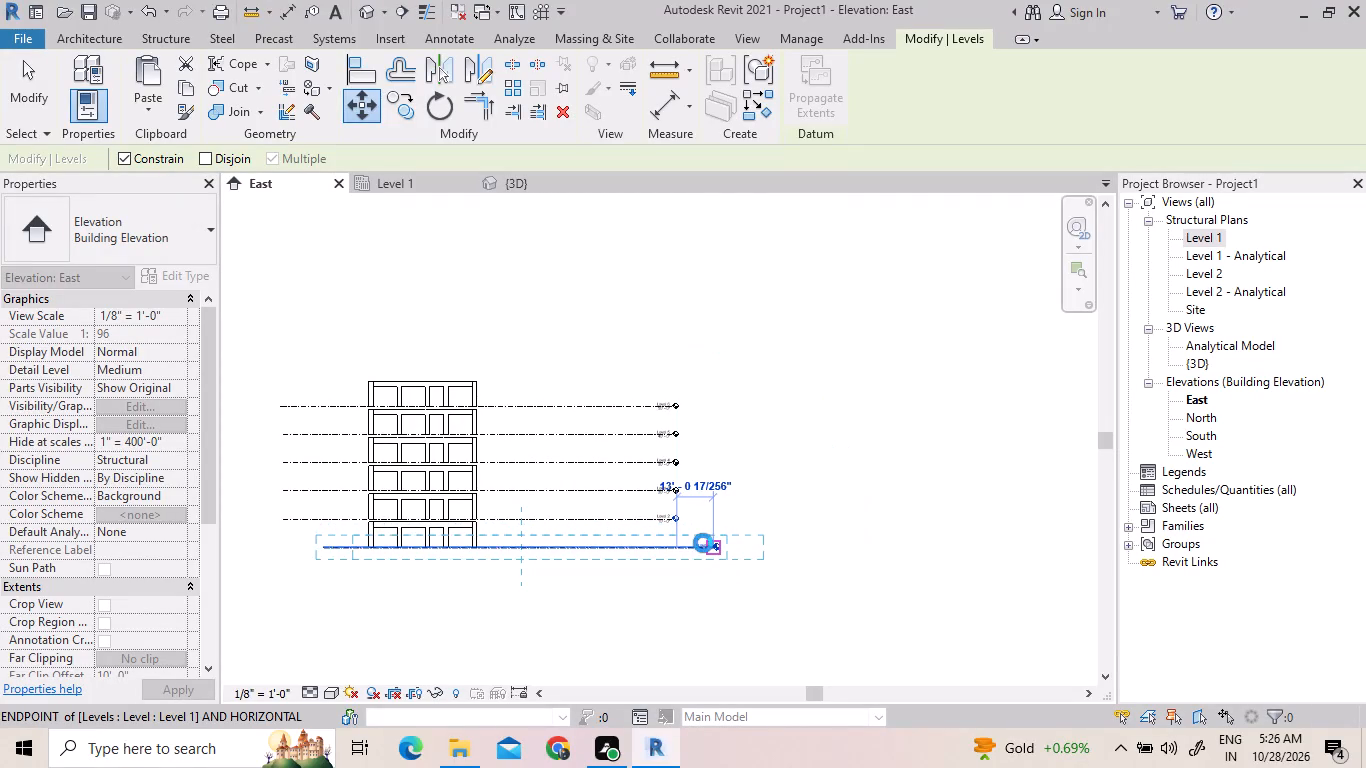
pyautogui.moveTo(703, 543); pyautogui.dragTo(675, 547)
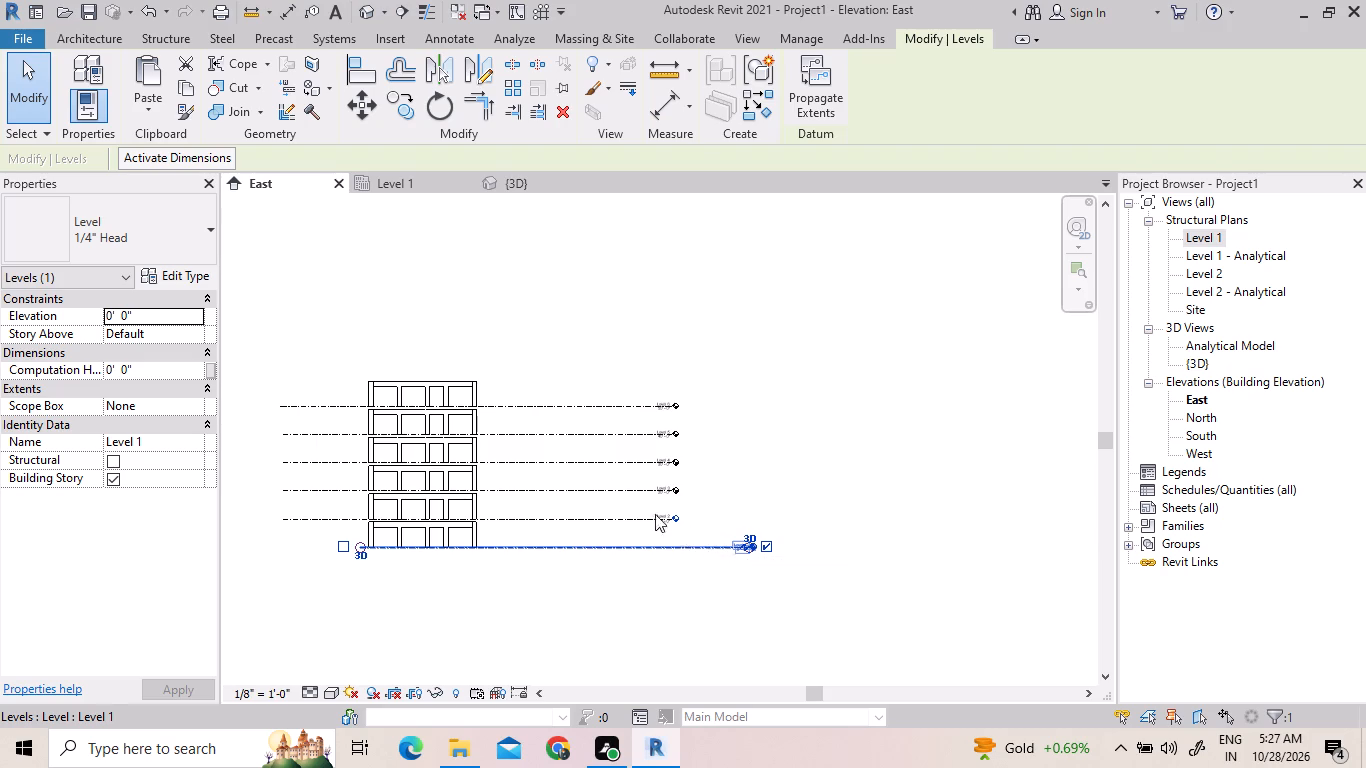
# Move the Level 1 line about 26 ft horizontally, from below the other level heads to its own head endpoint.
pyautogui.click(377, 113)
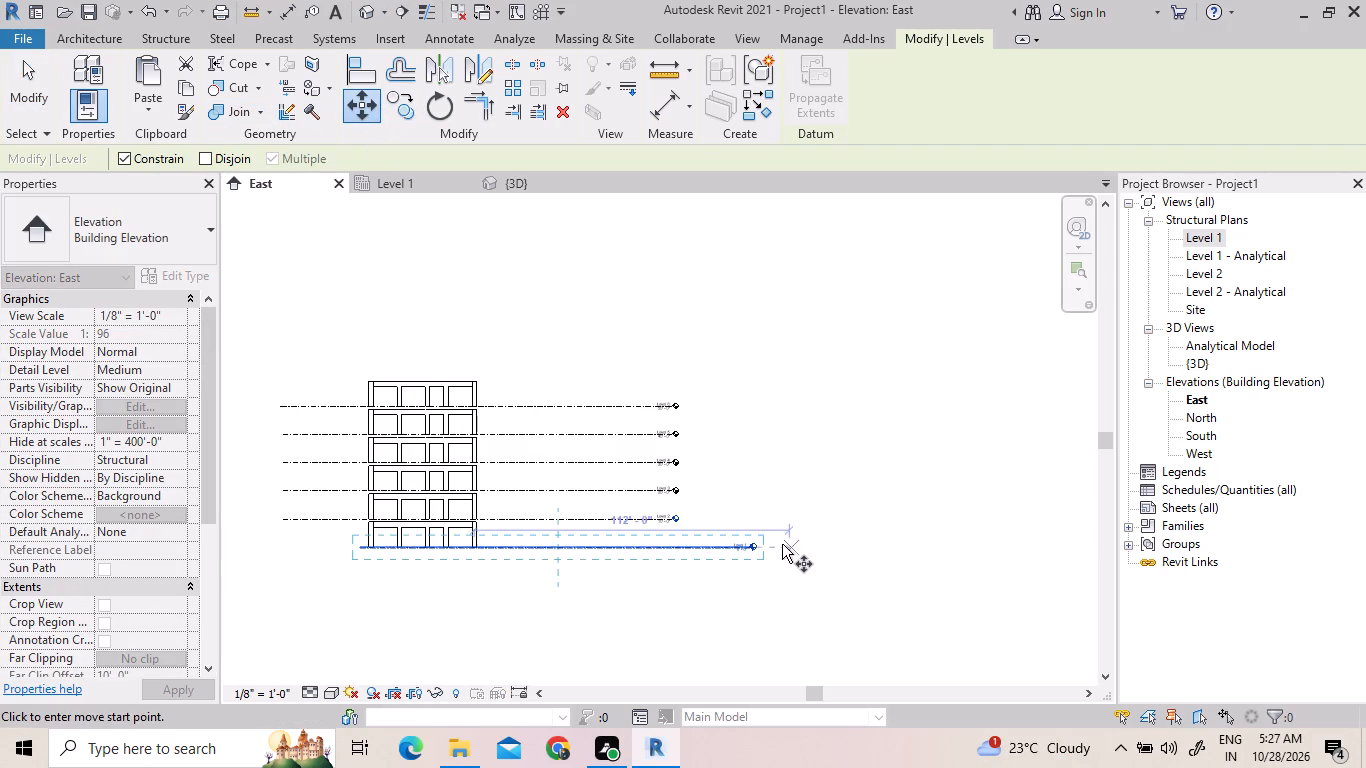
pyautogui.moveTo(750, 547); pyautogui.dragTo(737, 546)
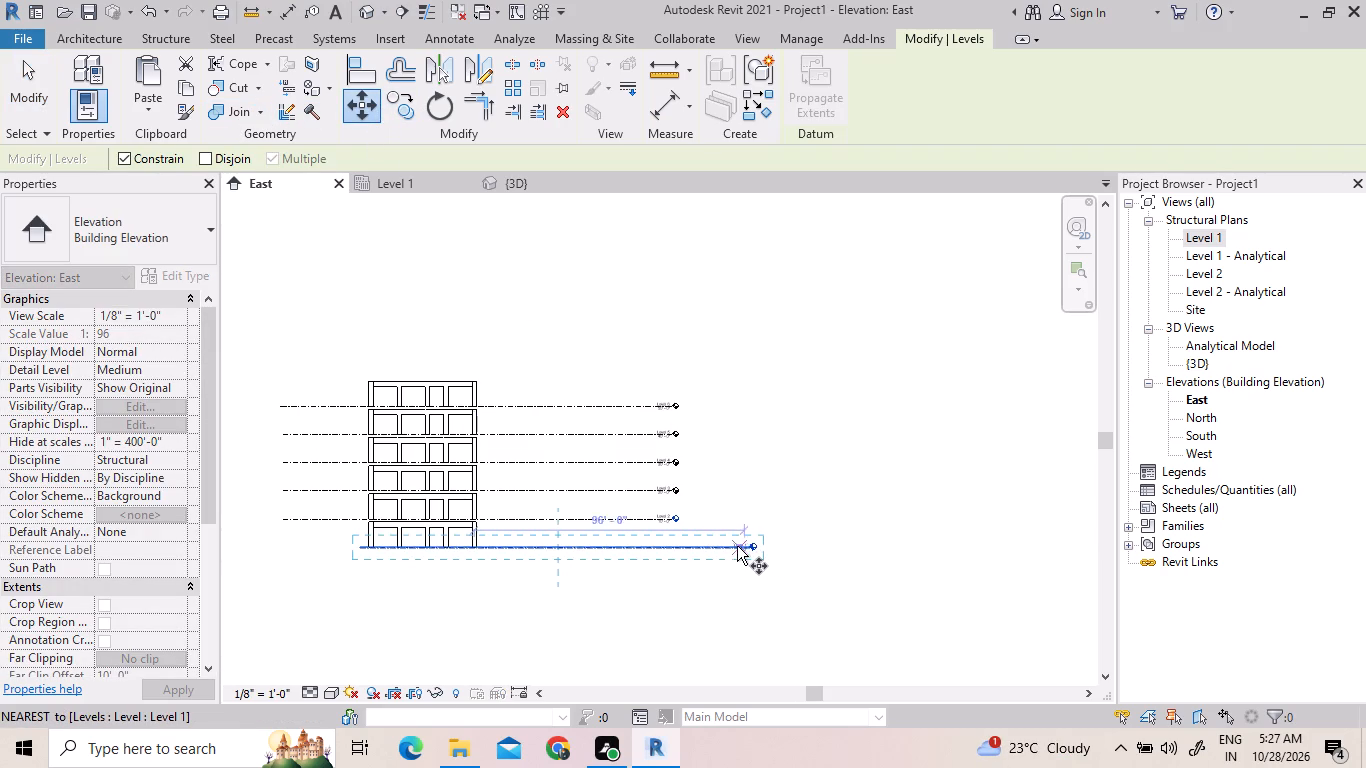
pyautogui.moveTo(737, 546); pyautogui.dragTo(673, 543)
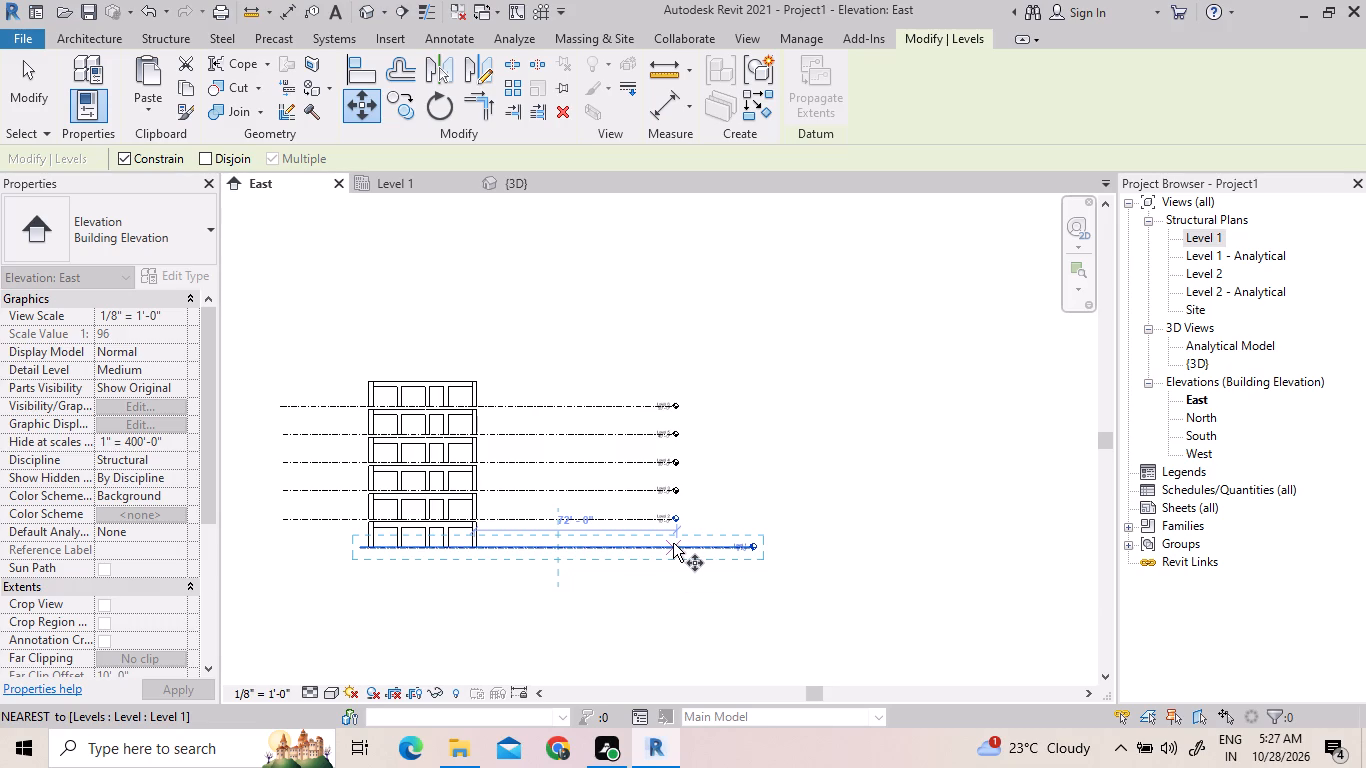
pyautogui.click(673, 543)
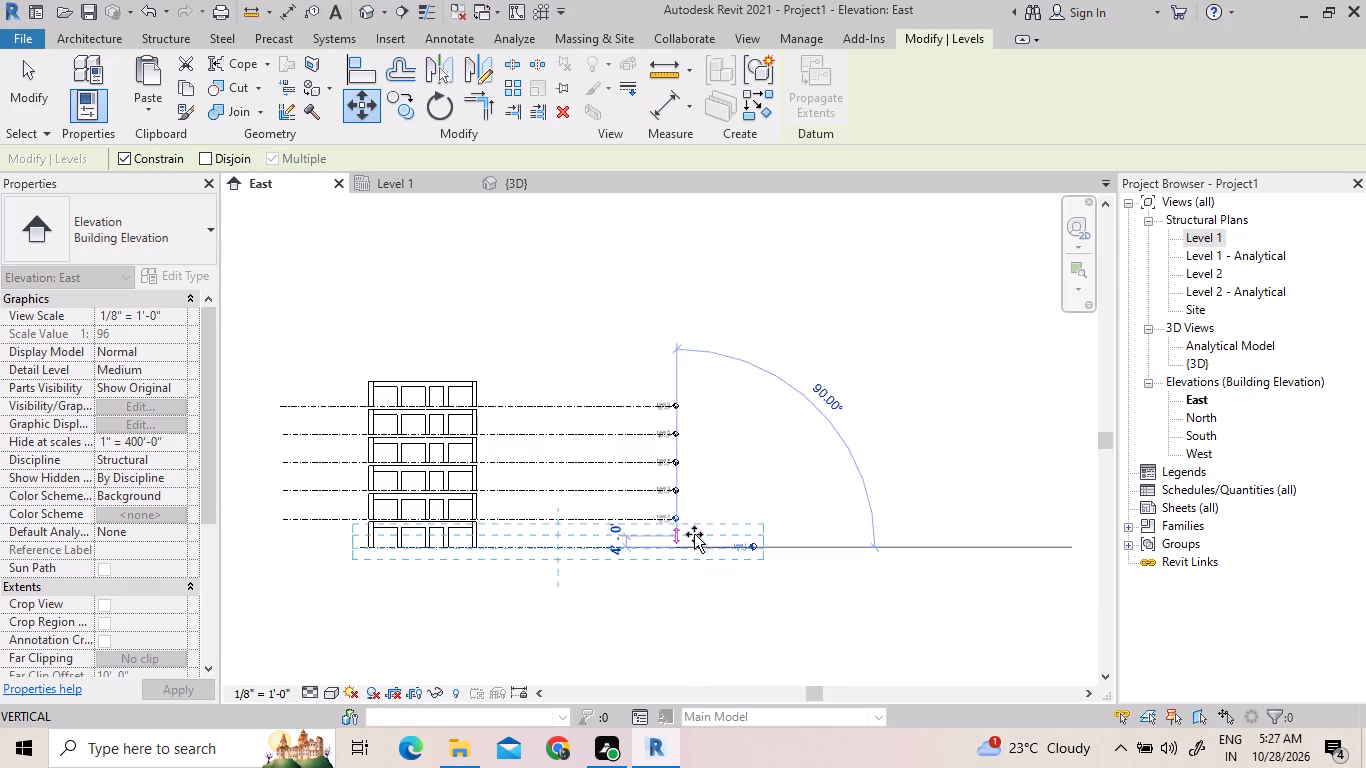
pyautogui.moveTo(744, 544); pyautogui.dragTo(741, 544)
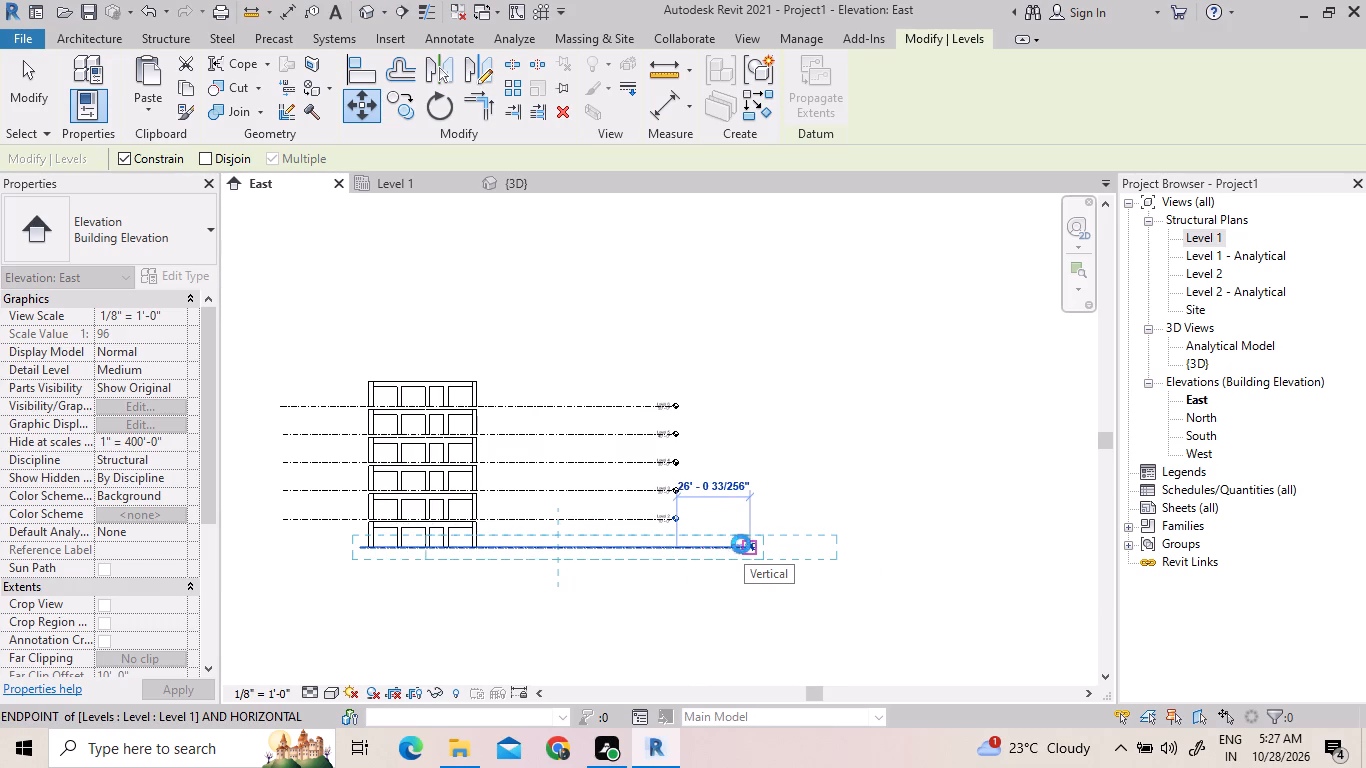
pyautogui.moveTo(741, 544); pyautogui.dragTo(676, 548)
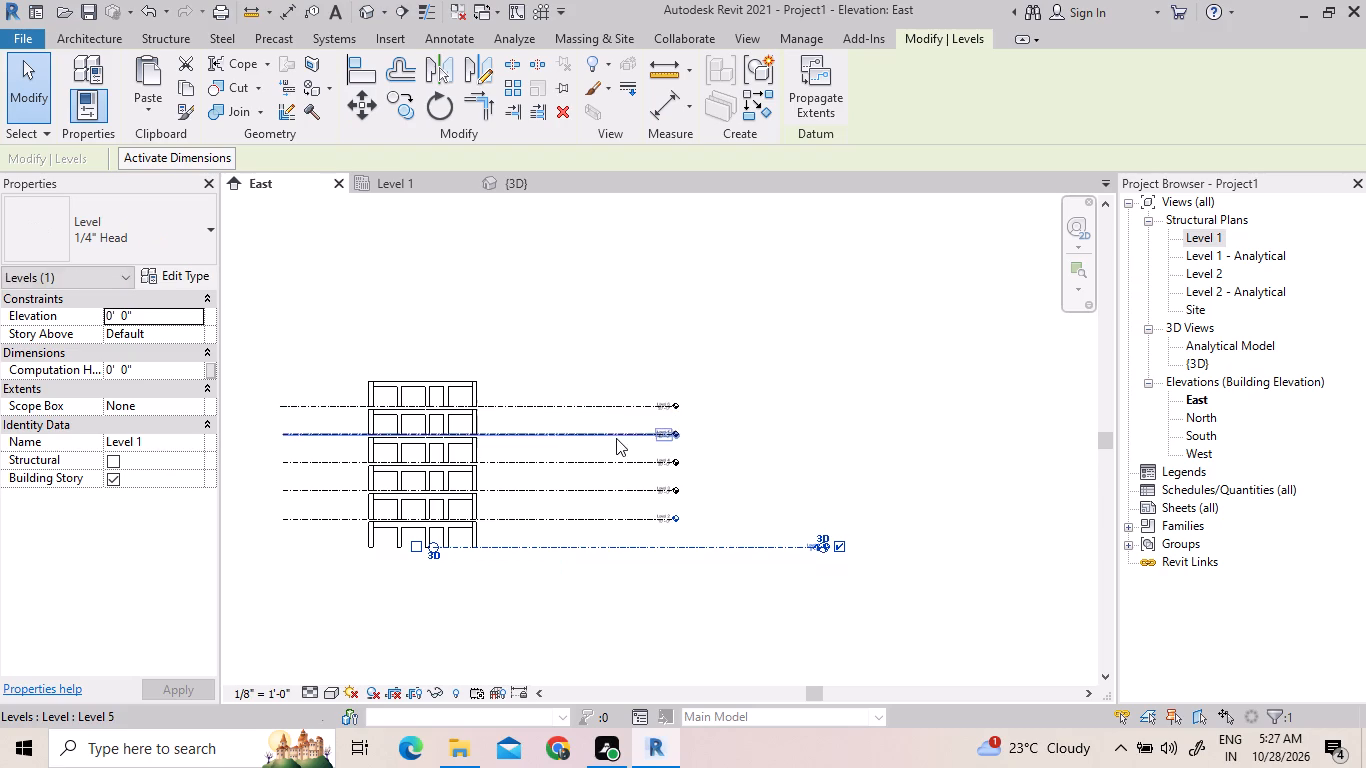
# Switch the head end of the Level 1 line to 2D extents while trying to pull it toward the other level heads.
pyautogui.click(598, 553)
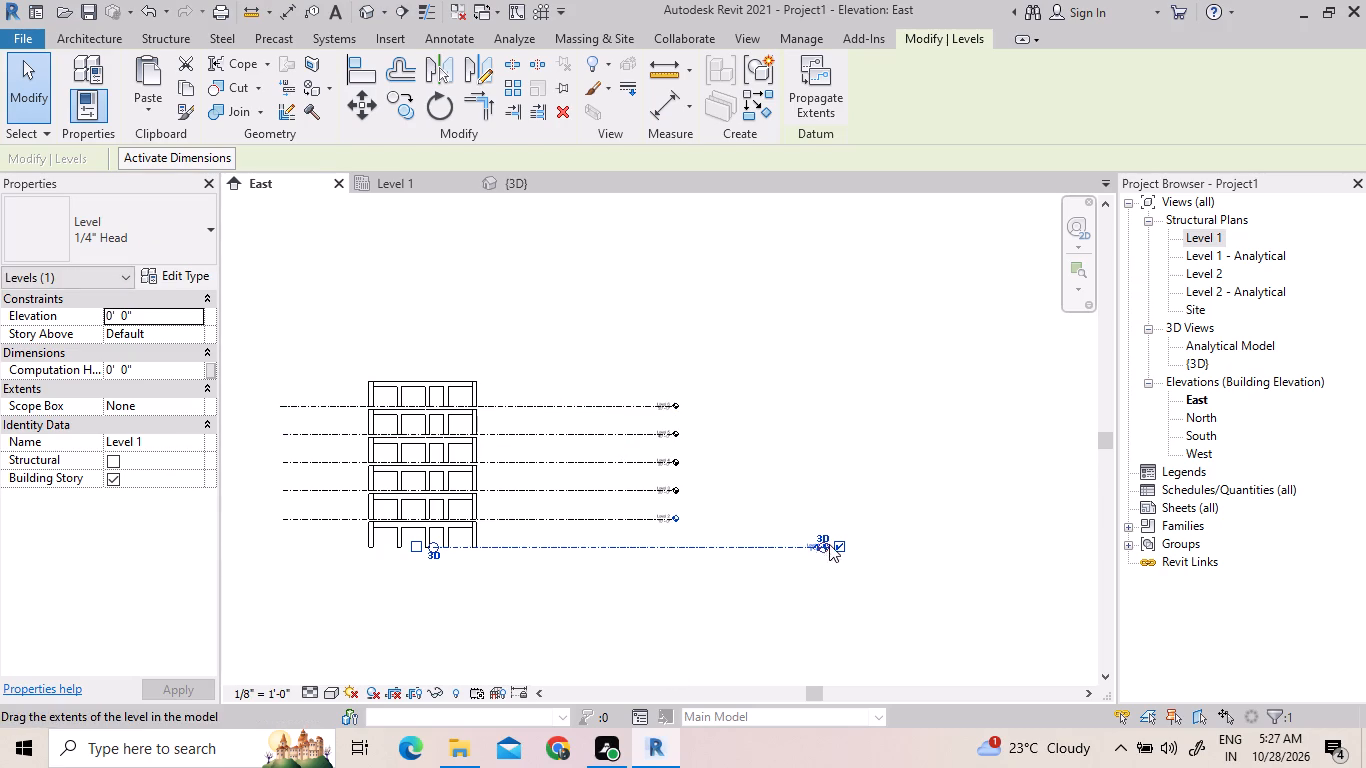
pyautogui.moveTo(823, 542); pyautogui.dragTo(717, 546)
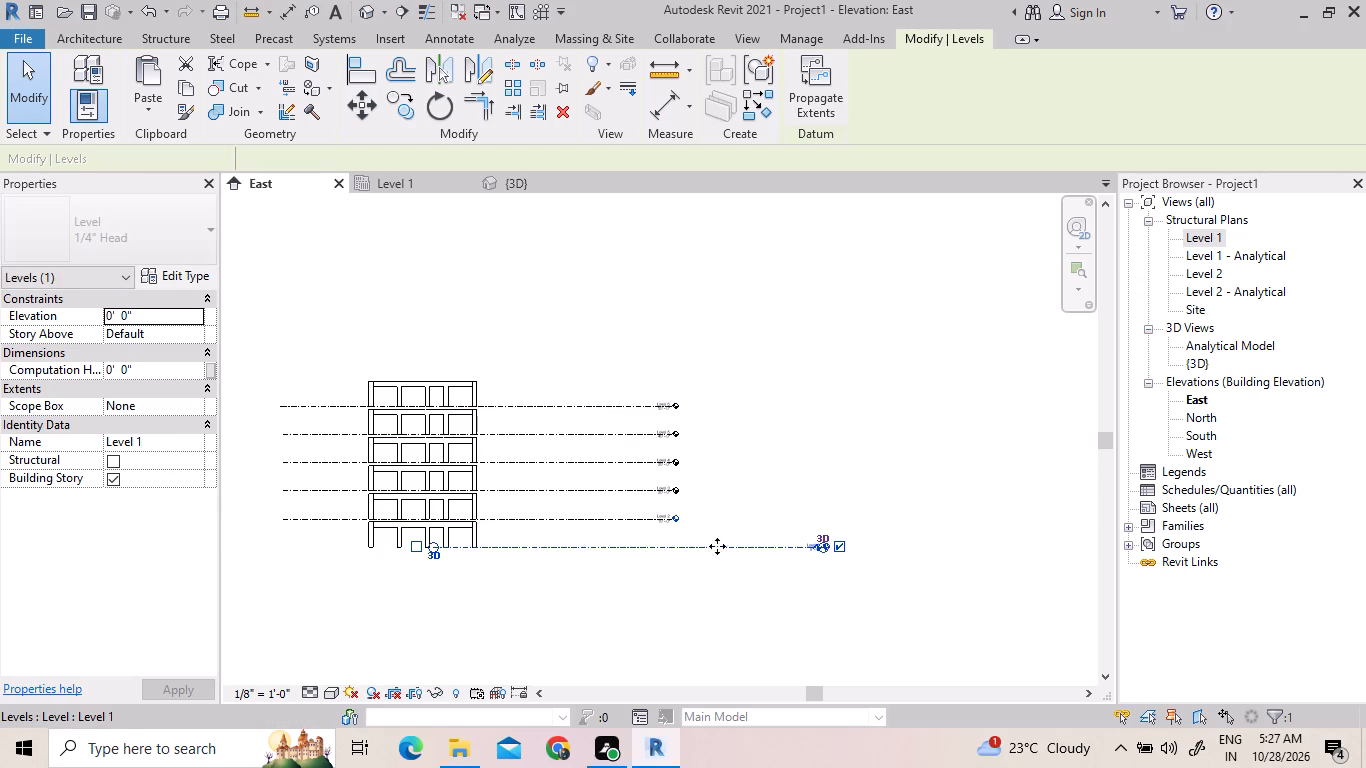
pyautogui.moveTo(717, 546); pyautogui.dragTo(648, 549)
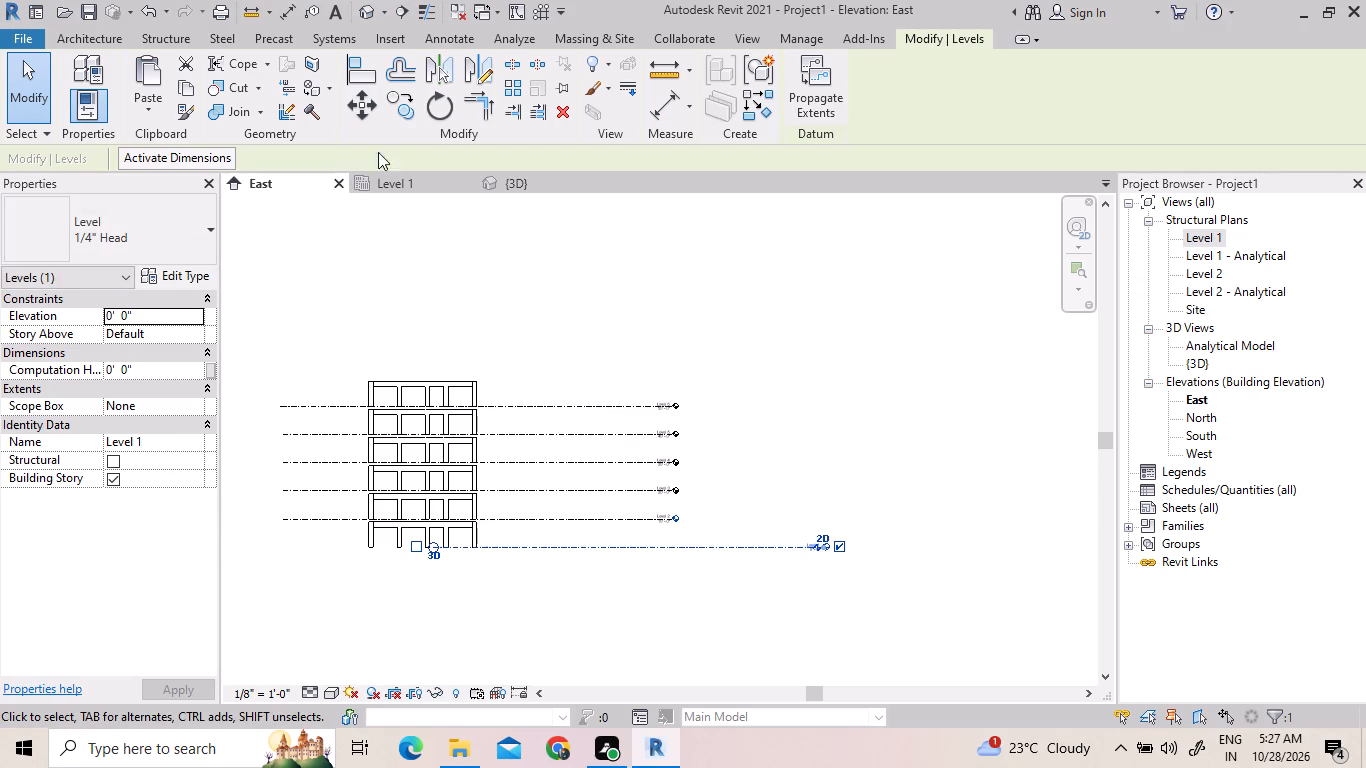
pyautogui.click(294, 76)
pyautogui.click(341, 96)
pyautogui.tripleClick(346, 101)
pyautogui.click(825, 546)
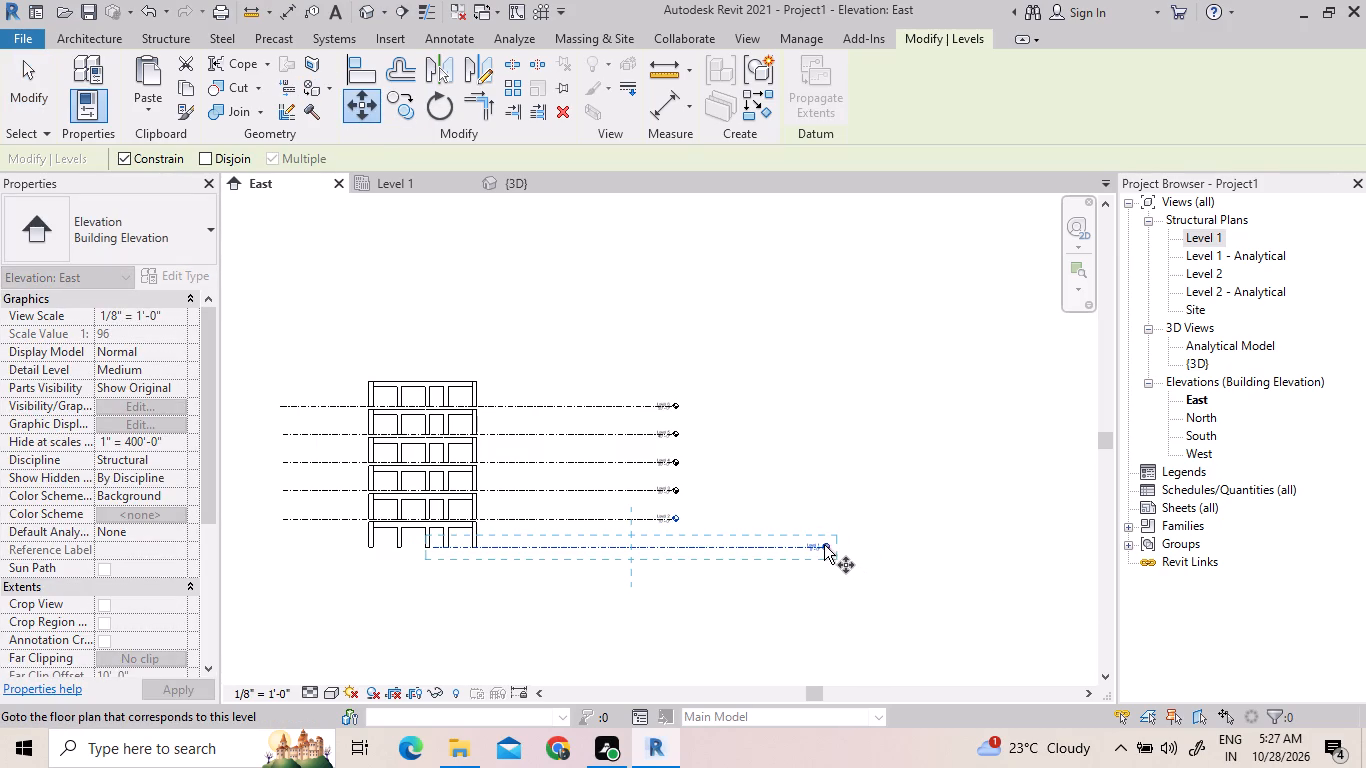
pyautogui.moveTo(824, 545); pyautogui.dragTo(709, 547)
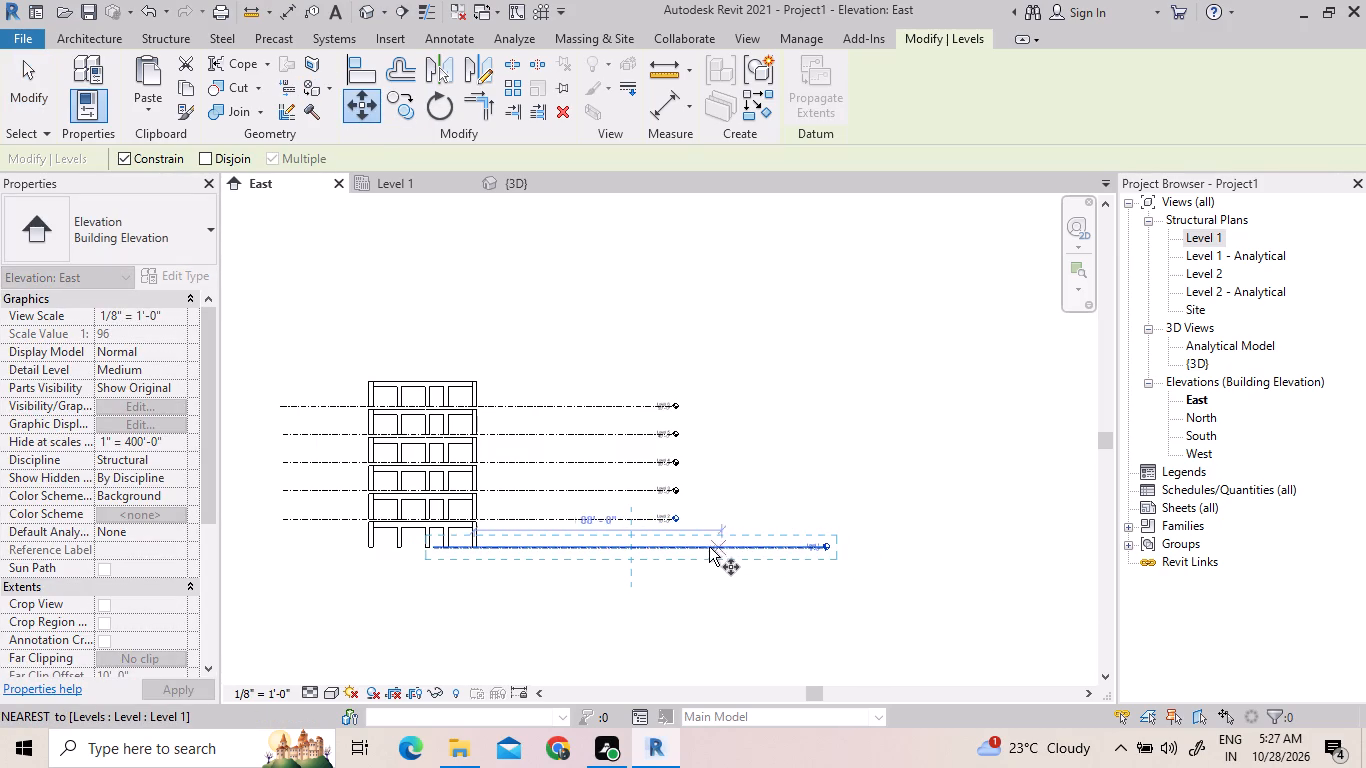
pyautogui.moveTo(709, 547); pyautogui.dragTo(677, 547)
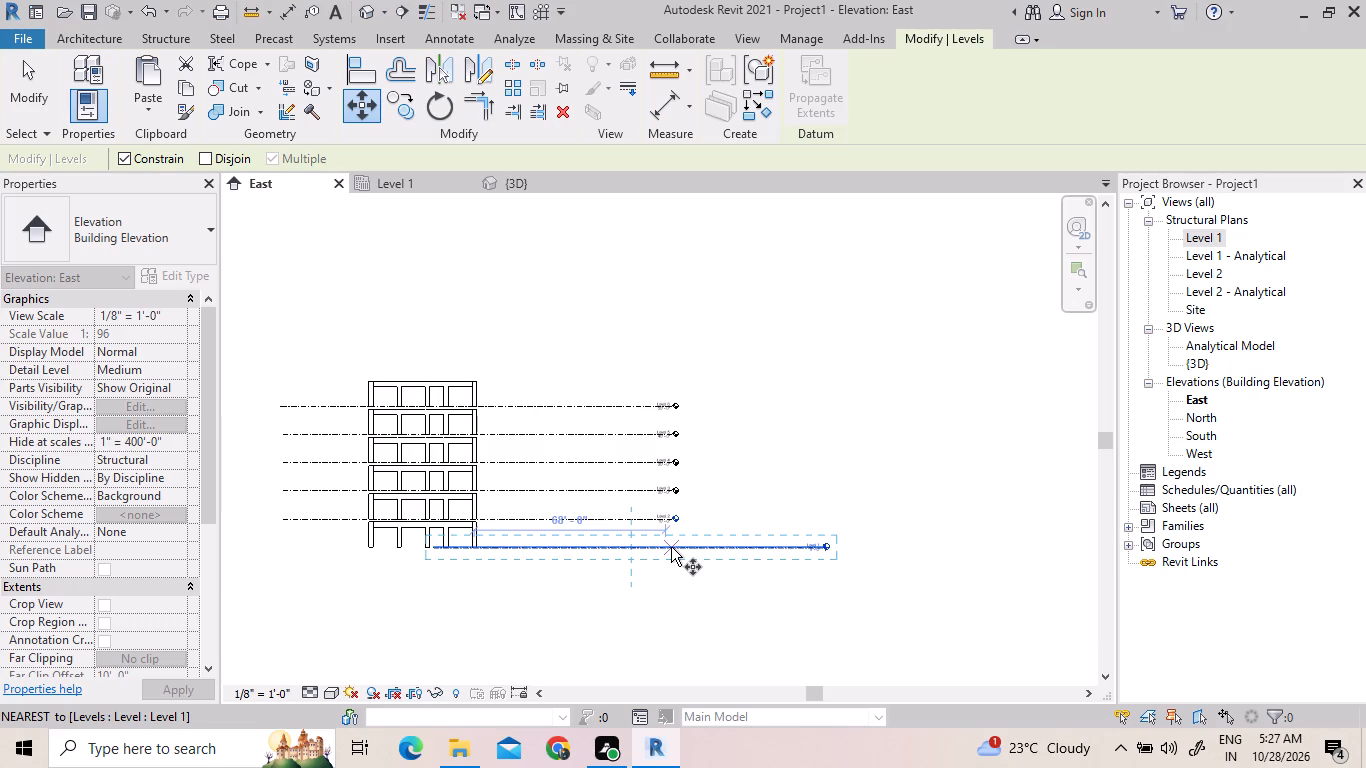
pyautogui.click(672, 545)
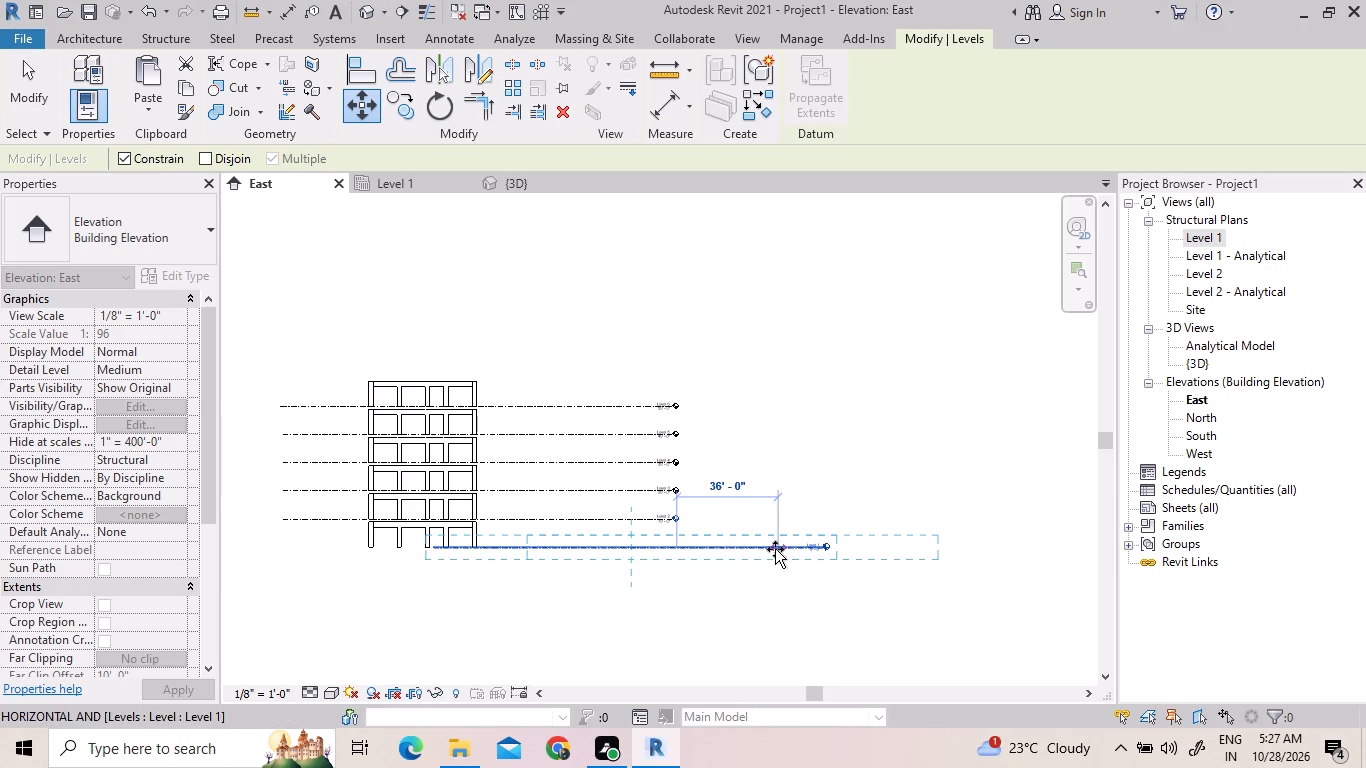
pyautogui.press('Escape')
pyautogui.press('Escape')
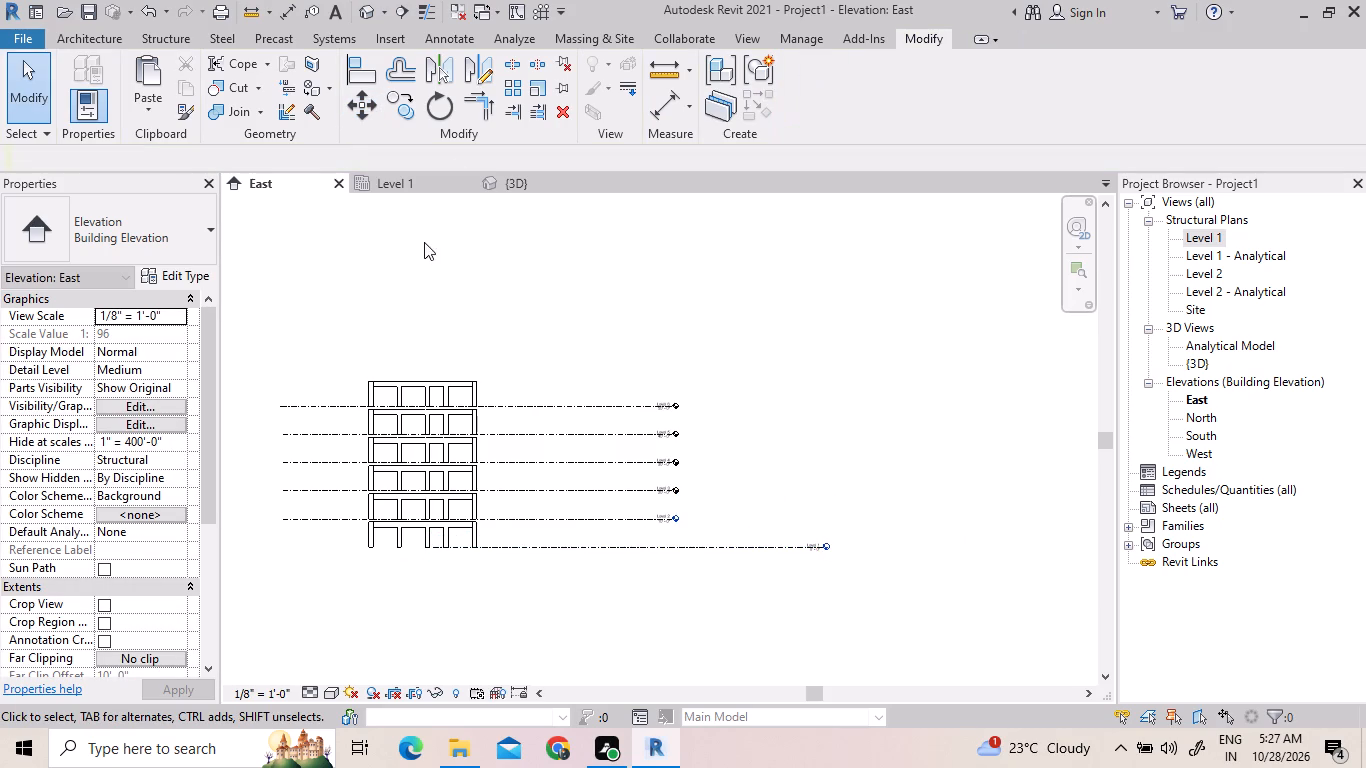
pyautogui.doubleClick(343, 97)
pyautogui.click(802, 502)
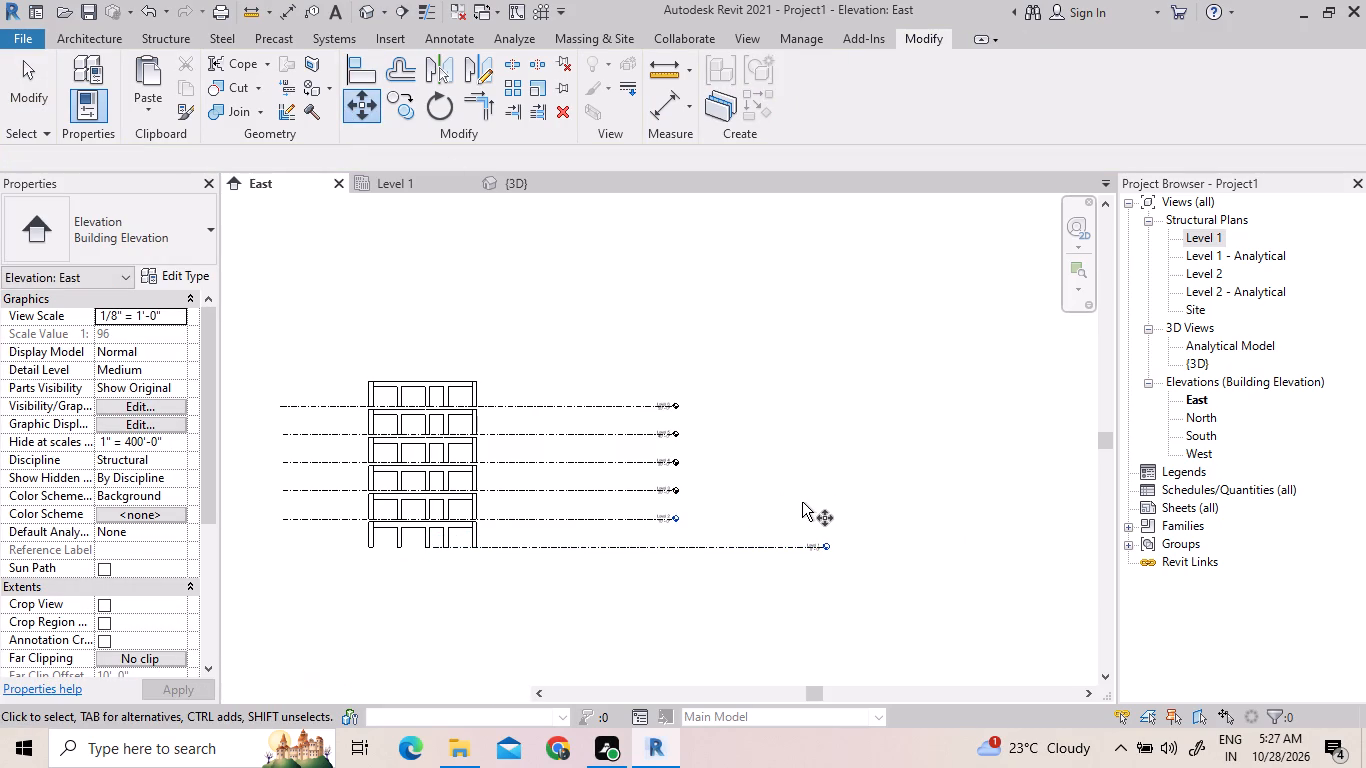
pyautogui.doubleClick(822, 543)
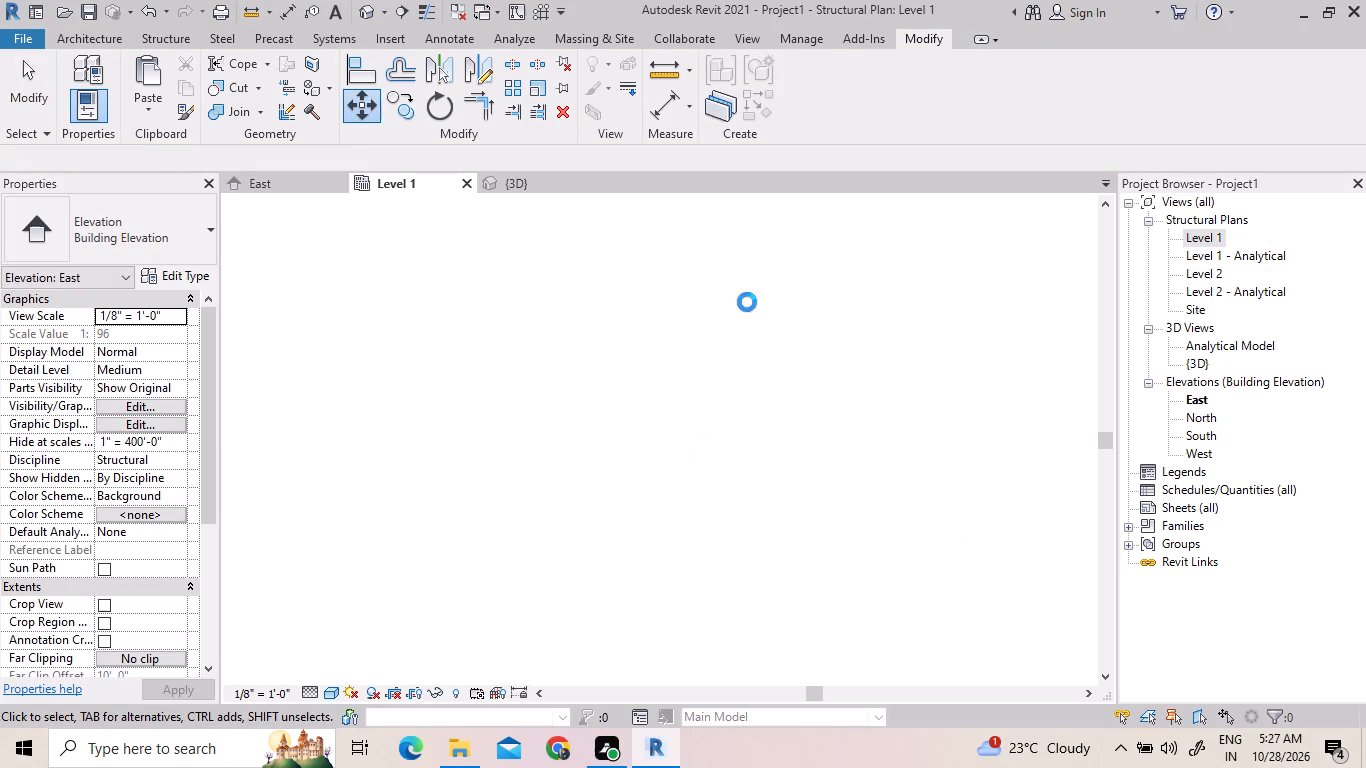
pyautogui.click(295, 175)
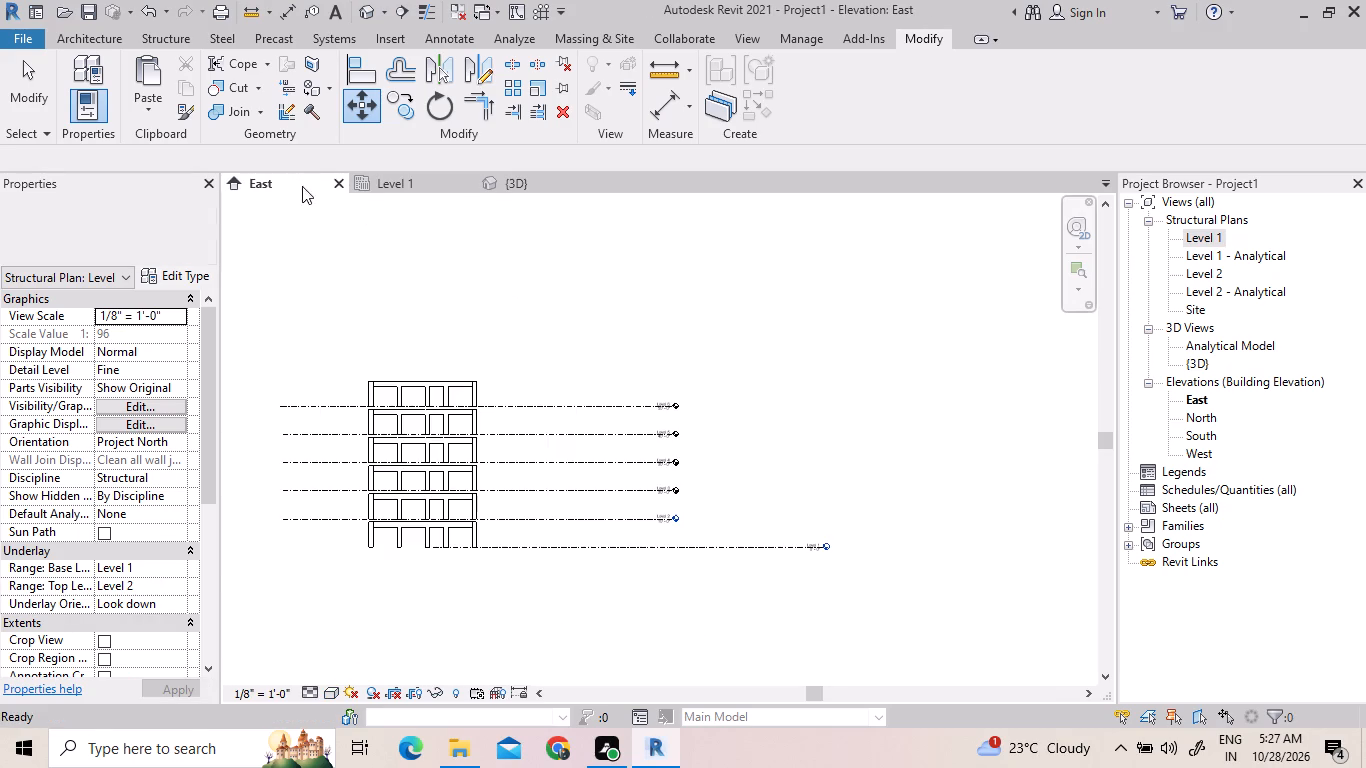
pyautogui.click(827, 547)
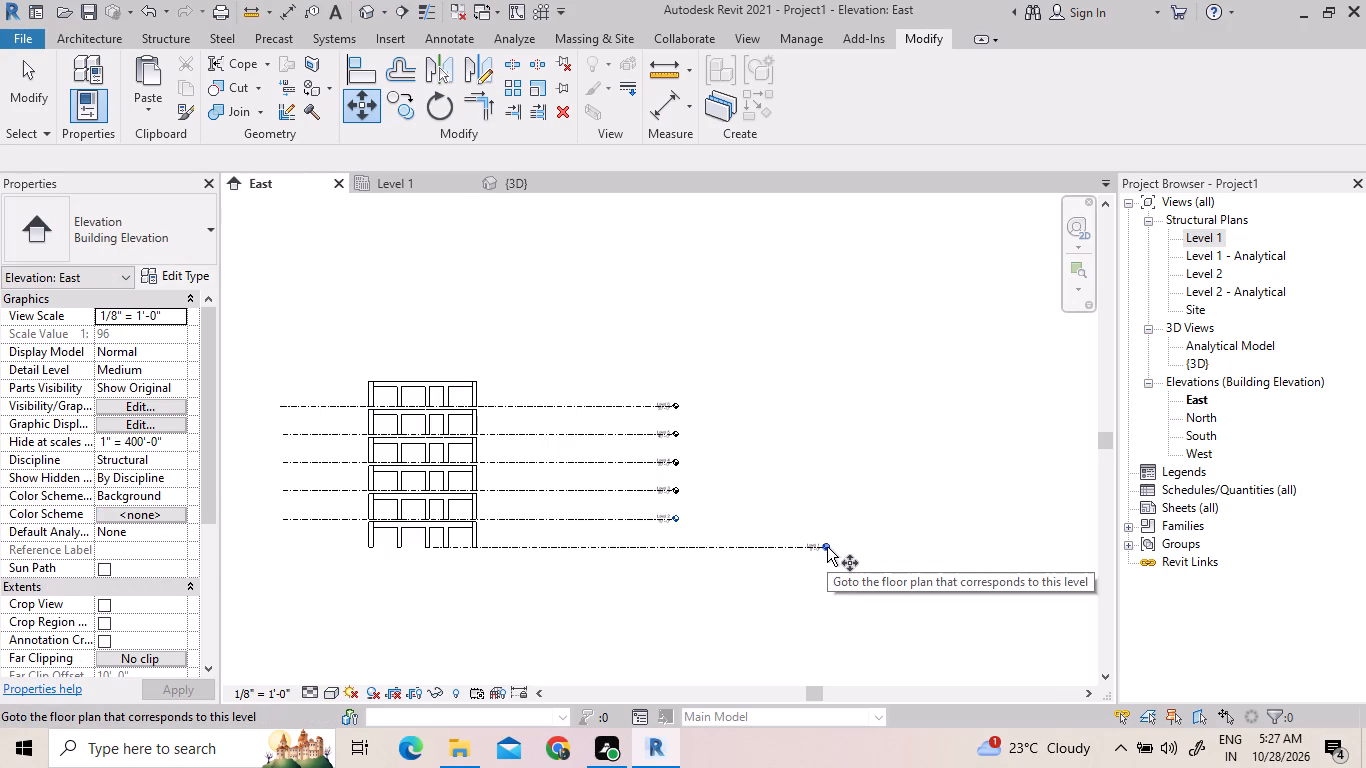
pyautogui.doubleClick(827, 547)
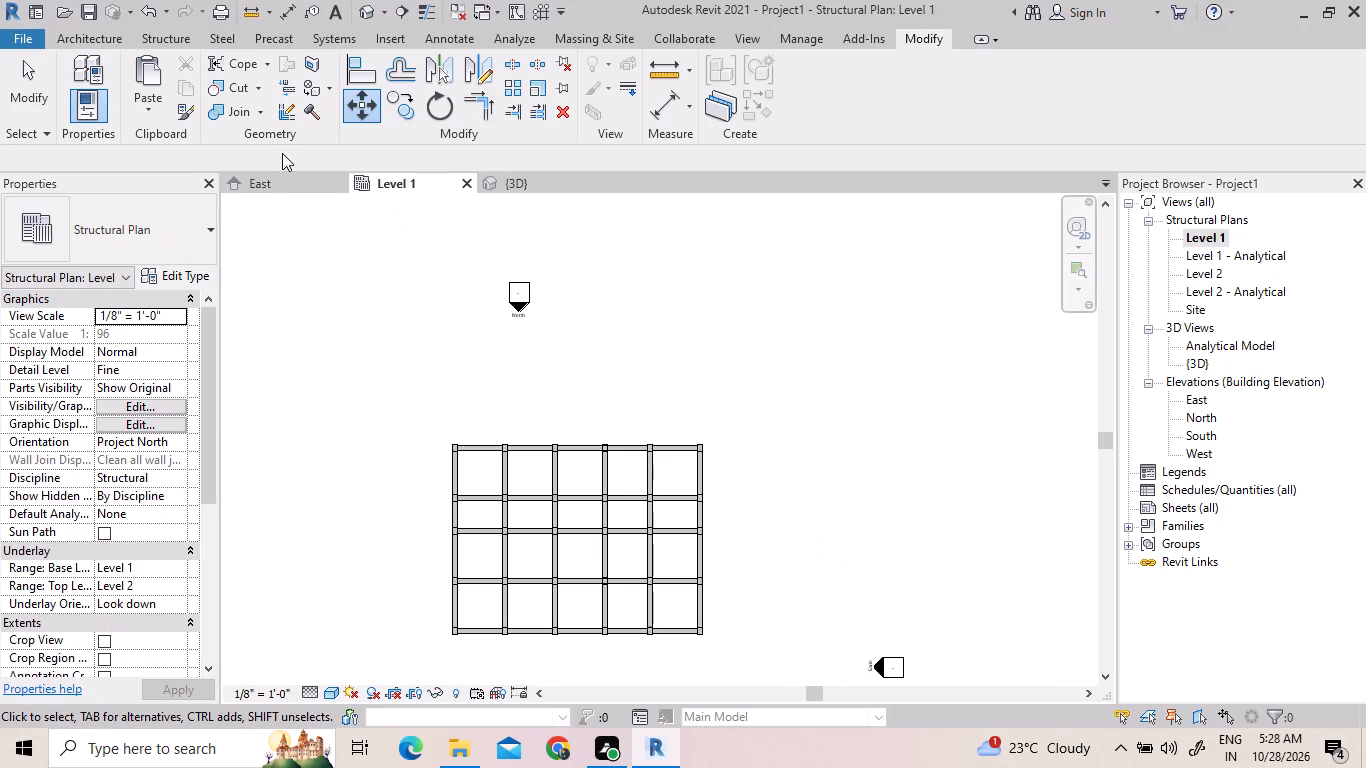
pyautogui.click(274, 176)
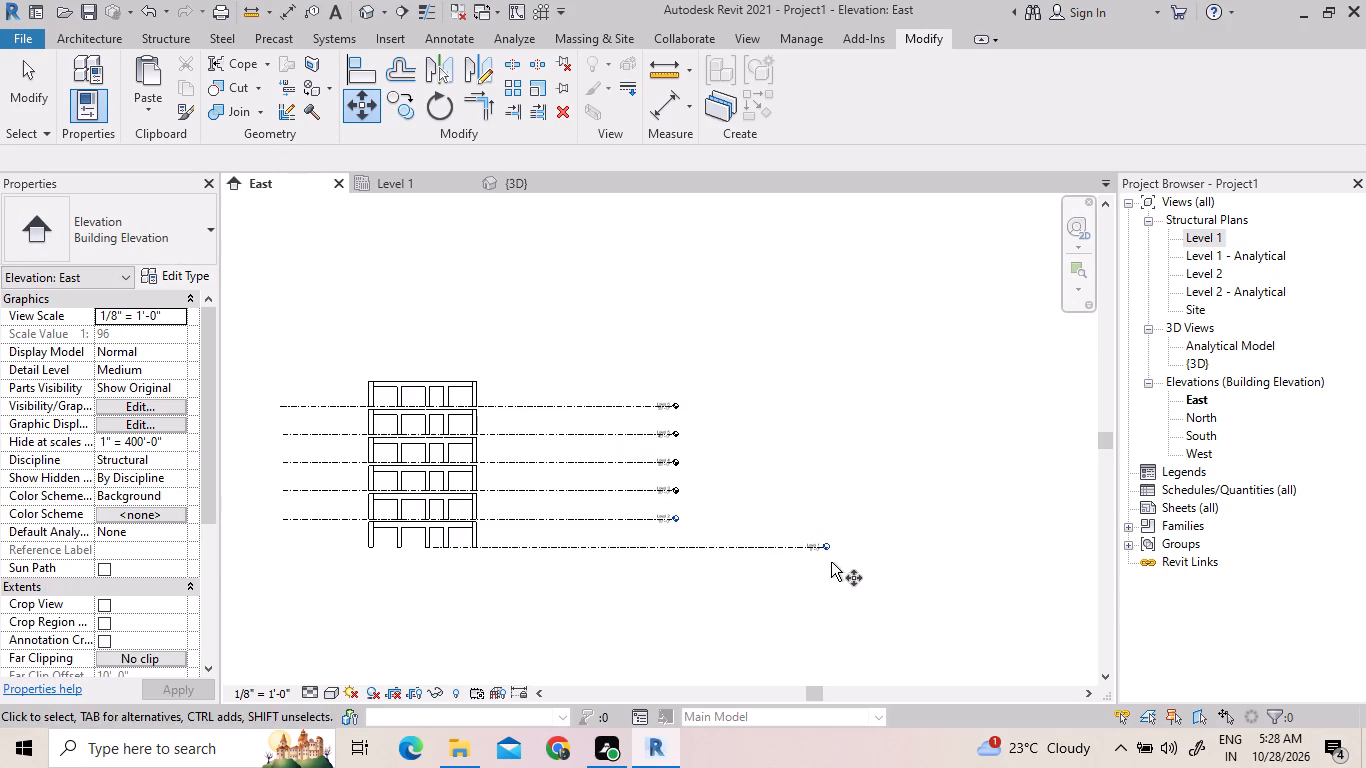
# Move the Level 1 line back toward the building and slightly up, bringing its head closer to the other level heads.
pyautogui.moveTo(824, 546); pyautogui.dragTo(712, 546)
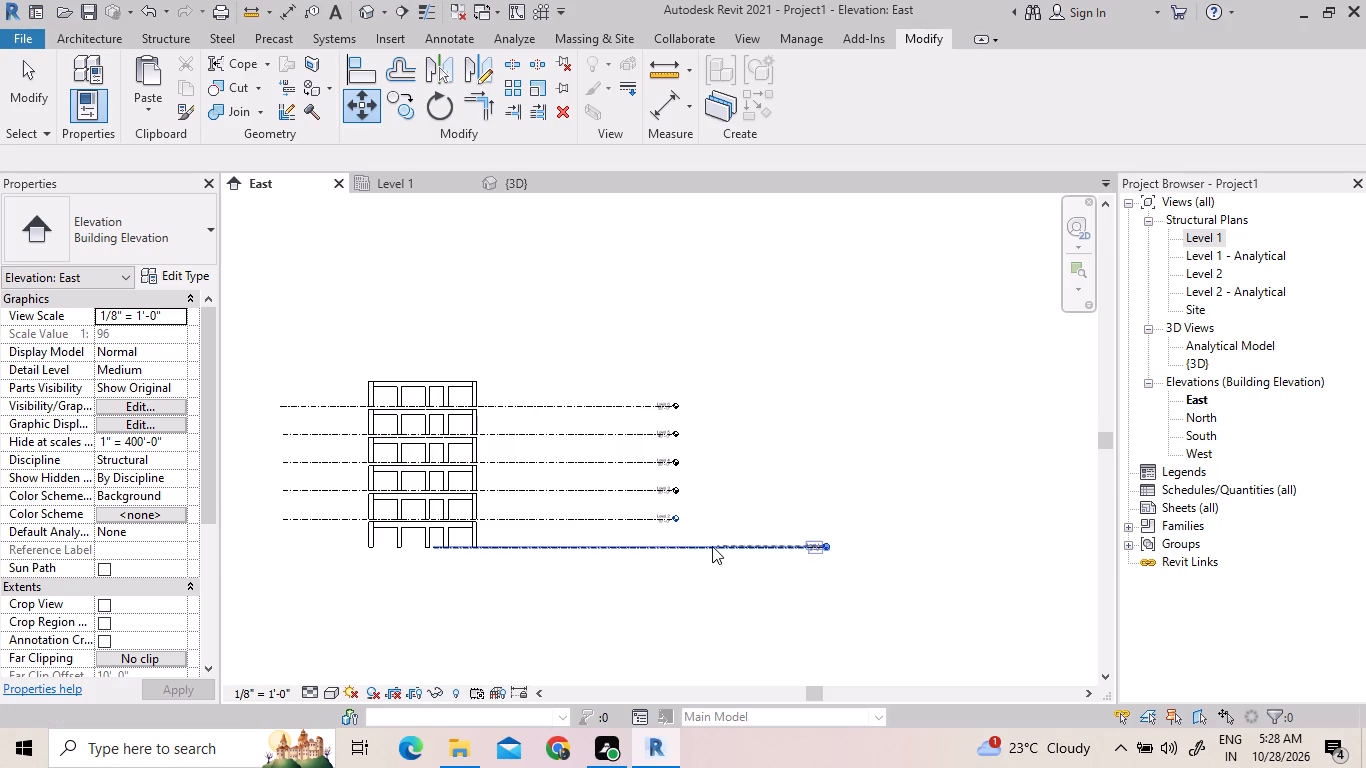
pyautogui.moveTo(712, 546); pyautogui.dragTo(665, 543)
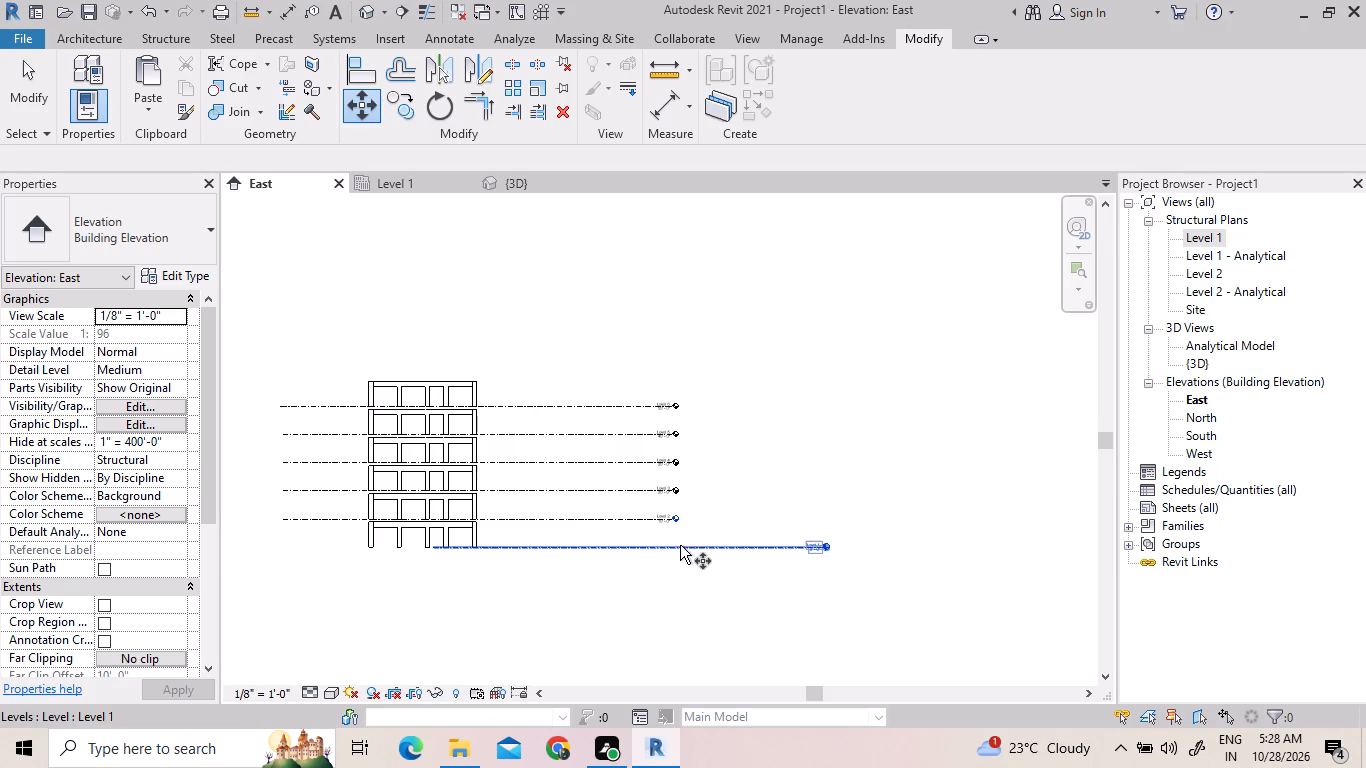
pyautogui.rightClick(674, 544)
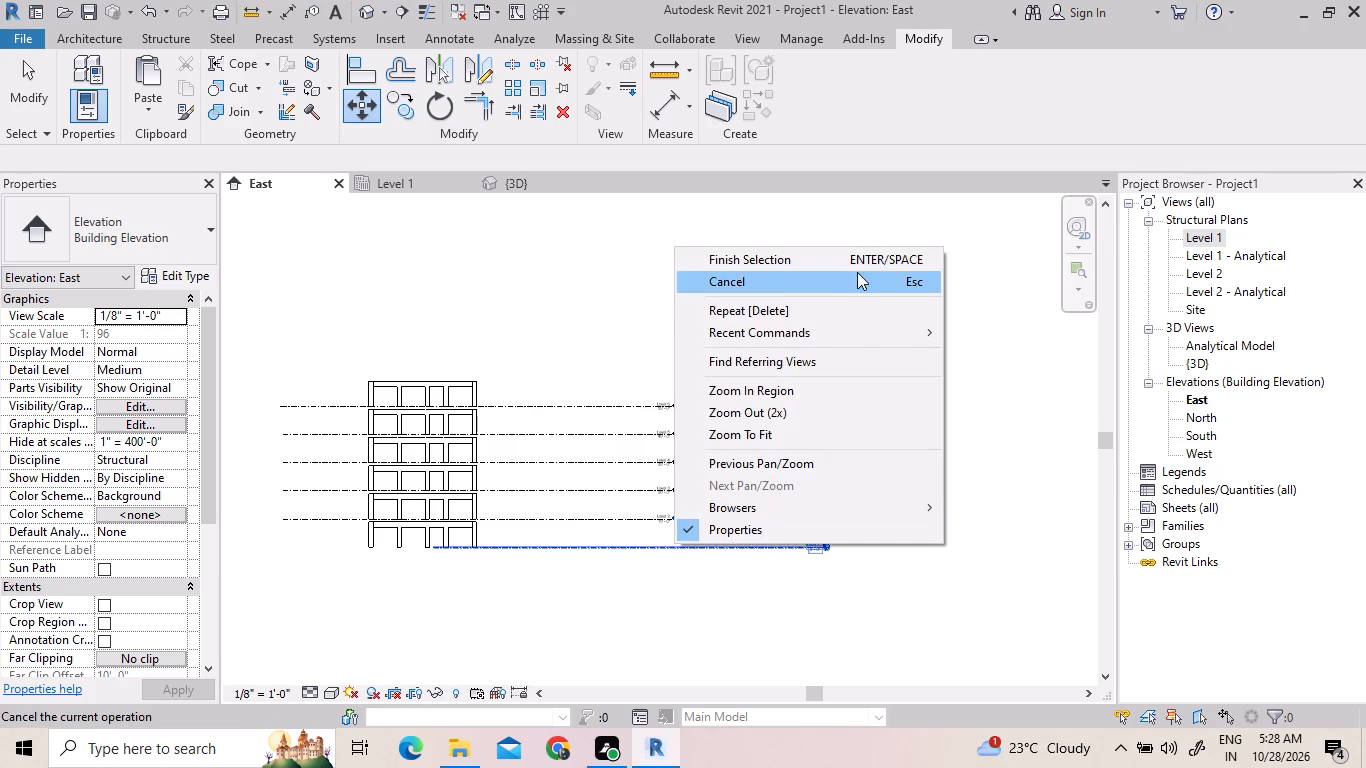
pyautogui.click(856, 264)
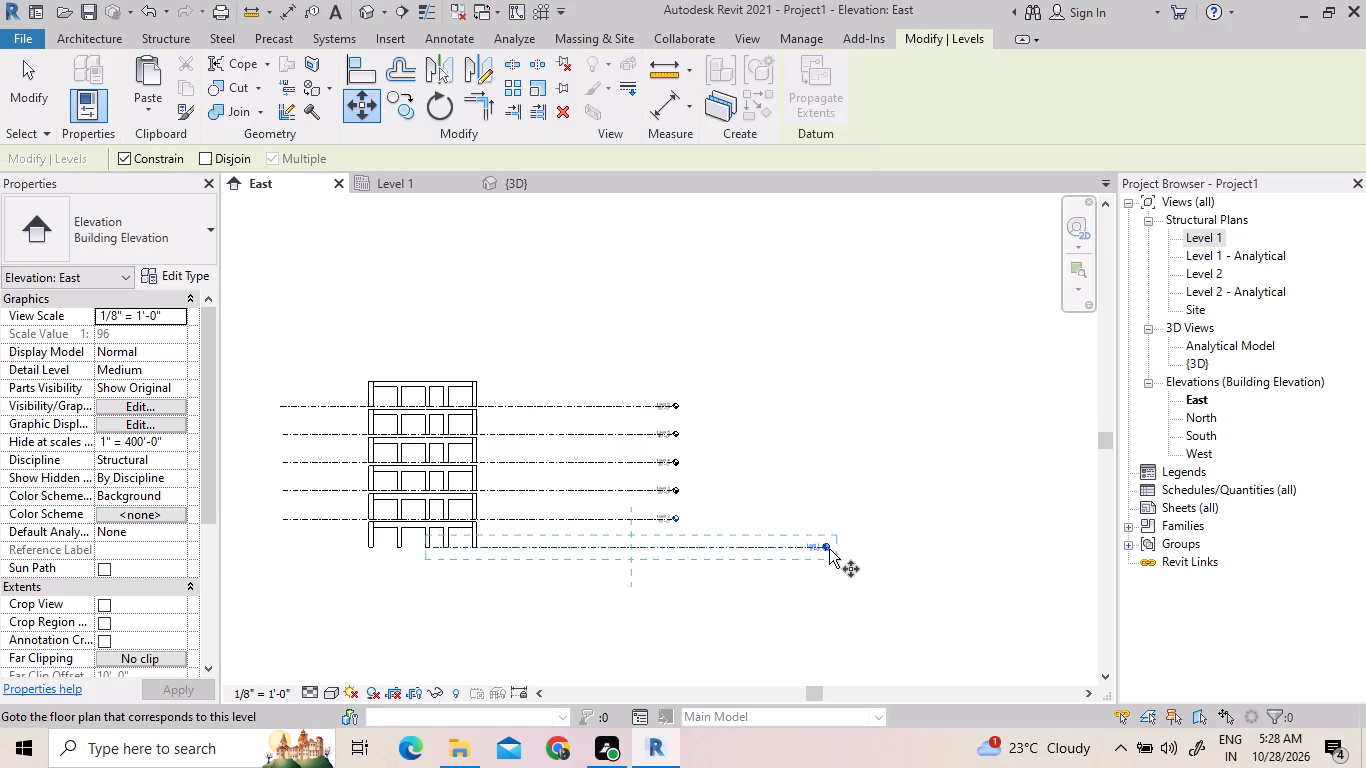
pyautogui.click(824, 546)
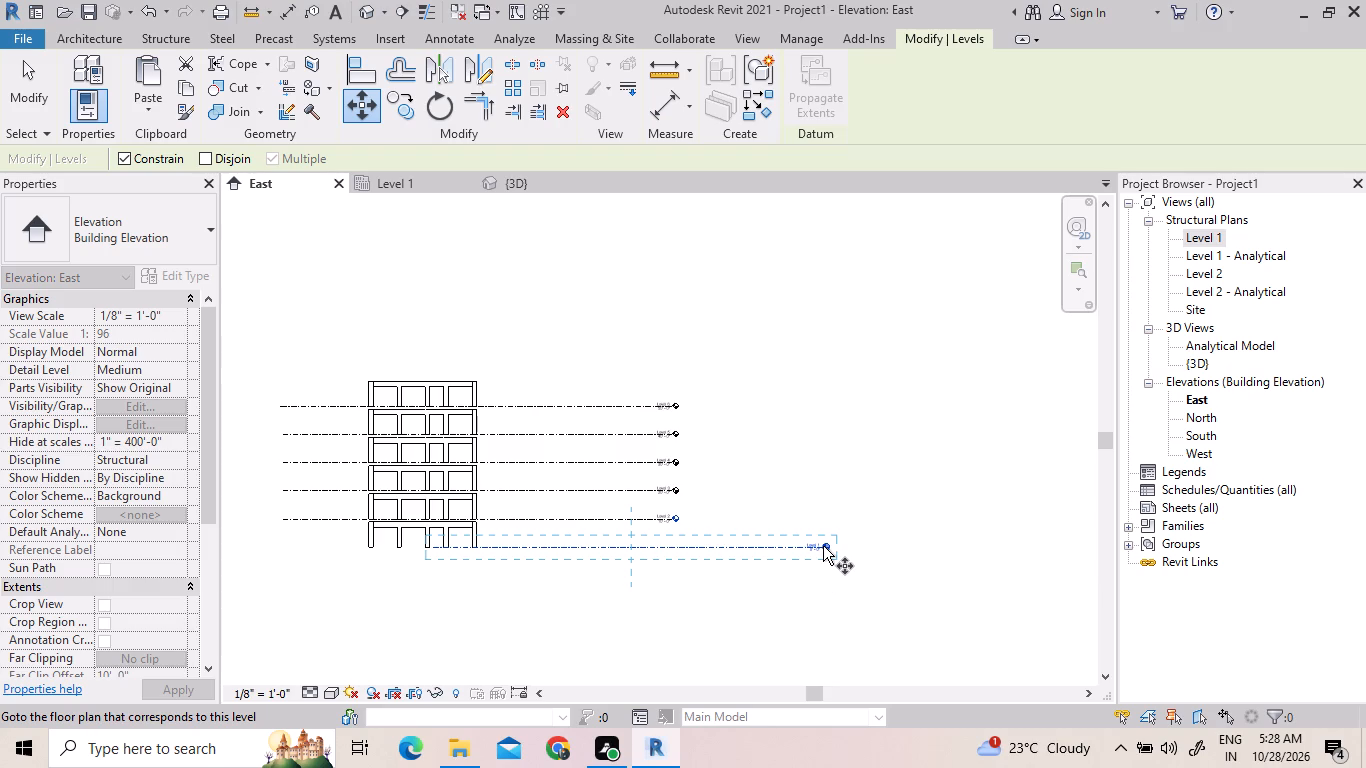
pyautogui.moveTo(823, 546); pyautogui.dragTo(674, 549)
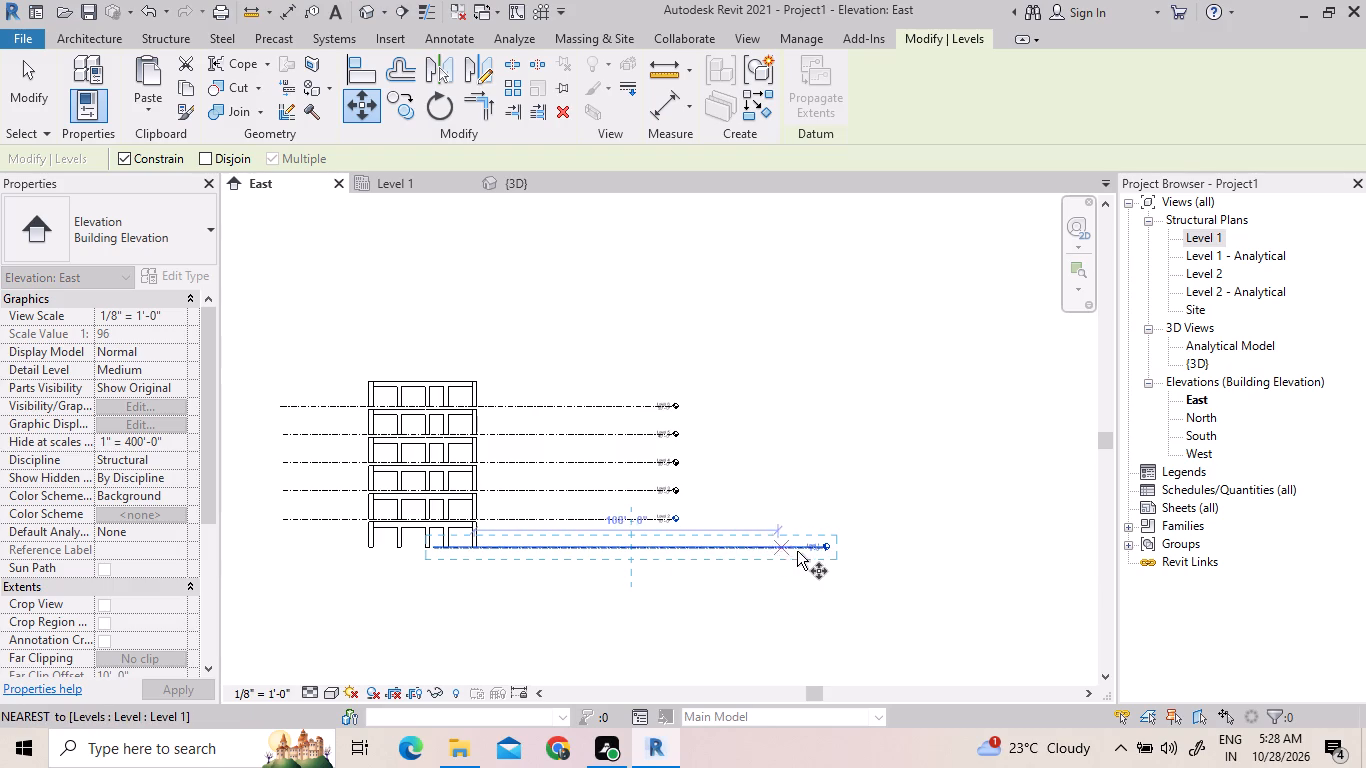
pyautogui.click(827, 548)
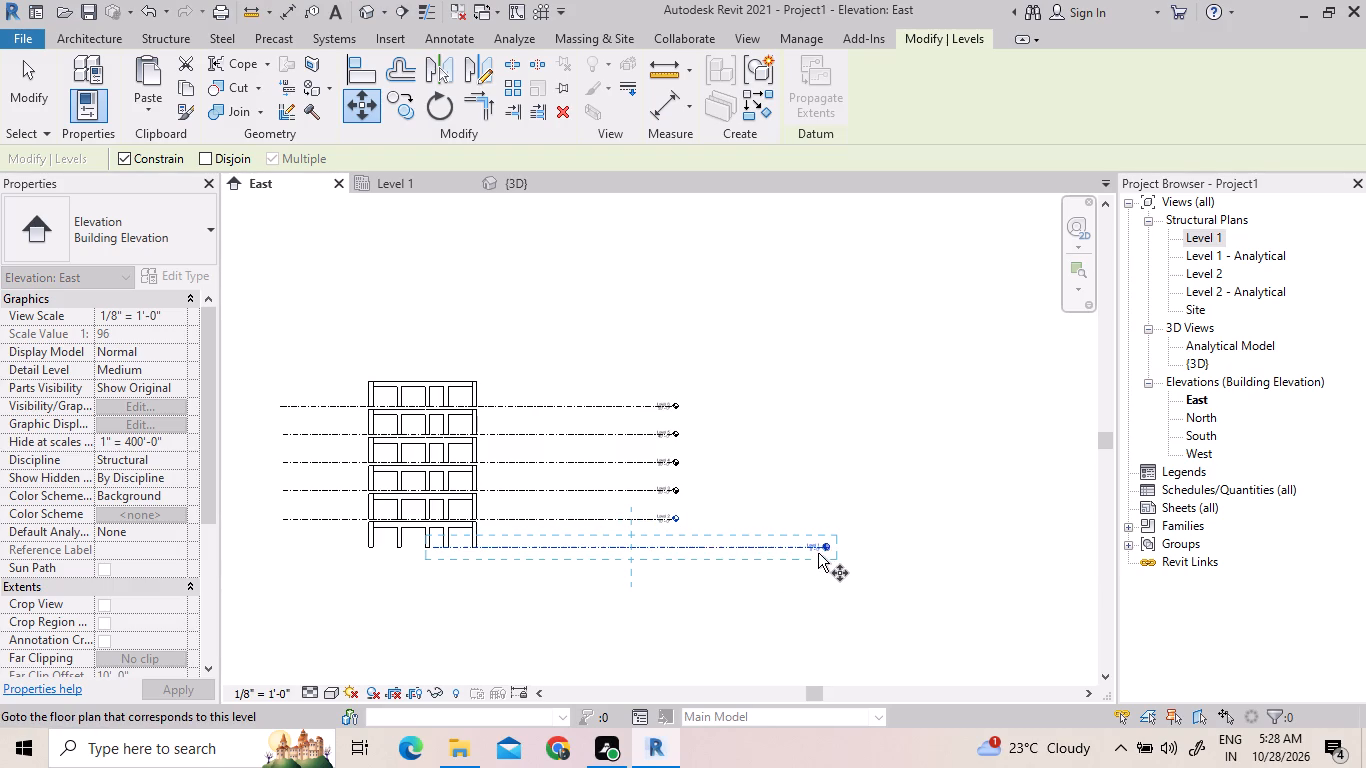
pyautogui.moveTo(824, 550); pyautogui.dragTo(700, 552)
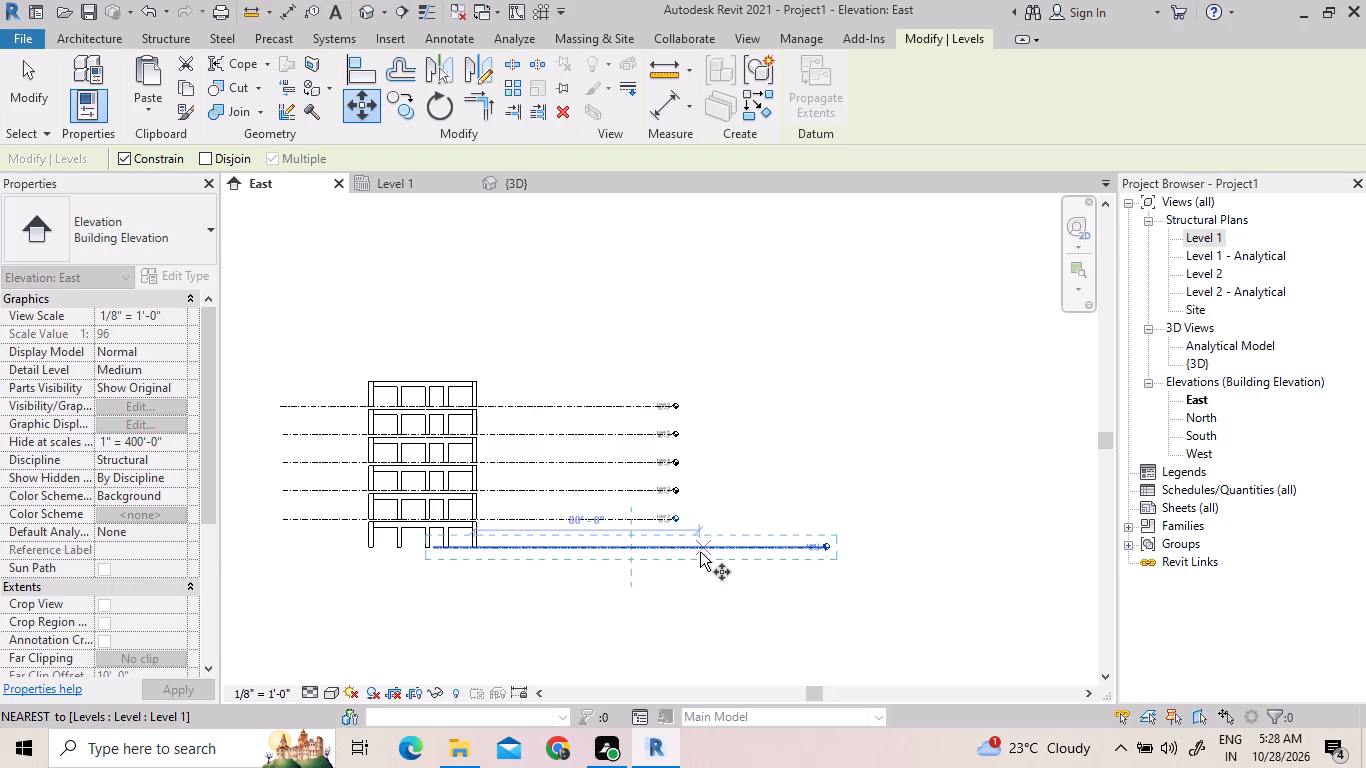
pyautogui.moveTo(700, 552); pyautogui.dragTo(680, 555)
pyautogui.doubleClick(680, 555)
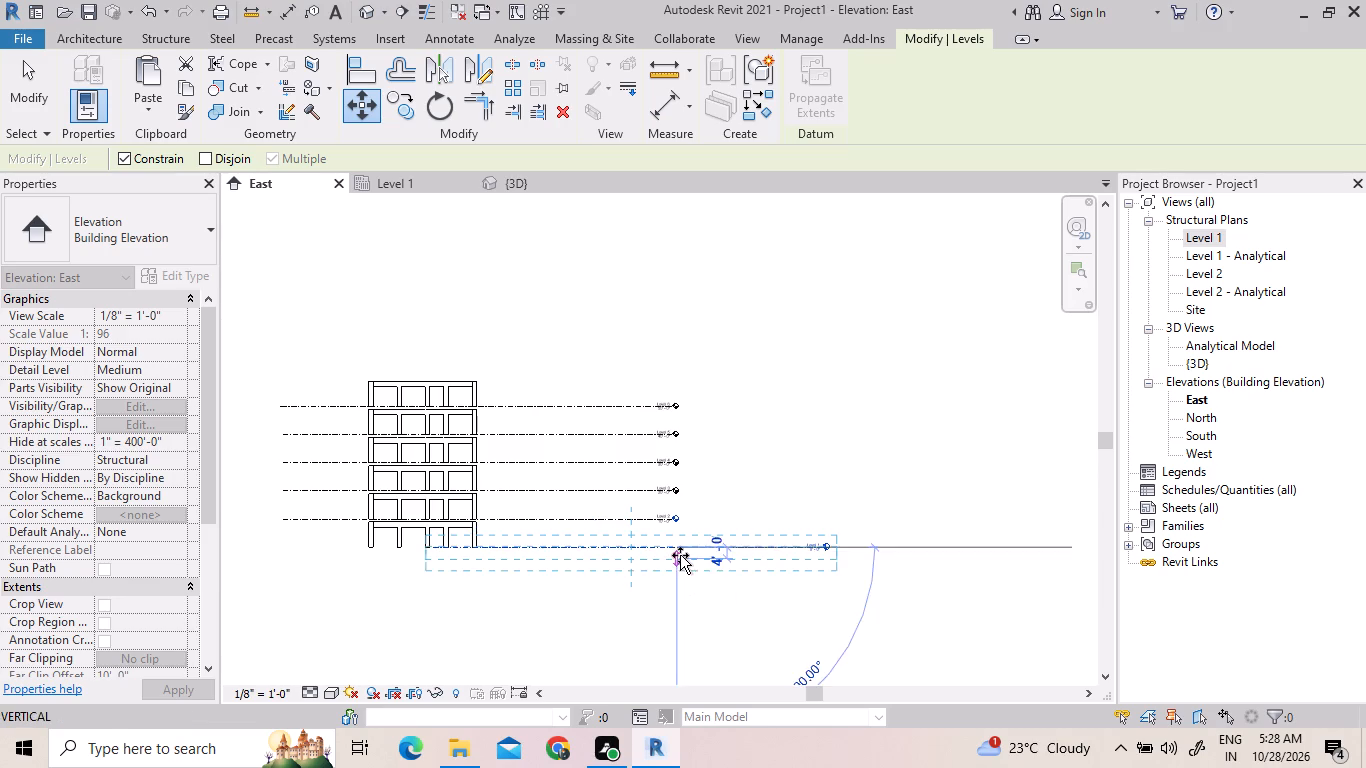
pyautogui.moveTo(695, 543); pyautogui.dragTo(627, 538)
pyautogui.press('Escape')
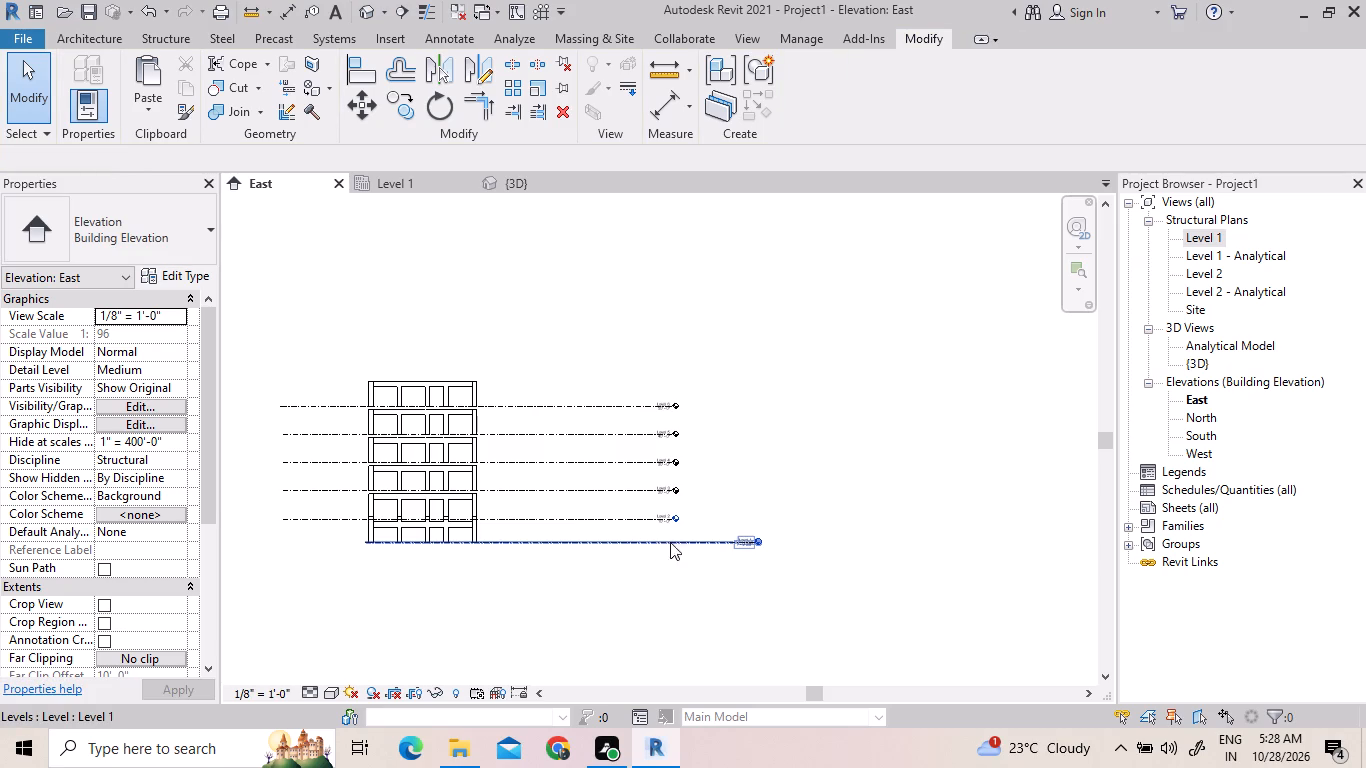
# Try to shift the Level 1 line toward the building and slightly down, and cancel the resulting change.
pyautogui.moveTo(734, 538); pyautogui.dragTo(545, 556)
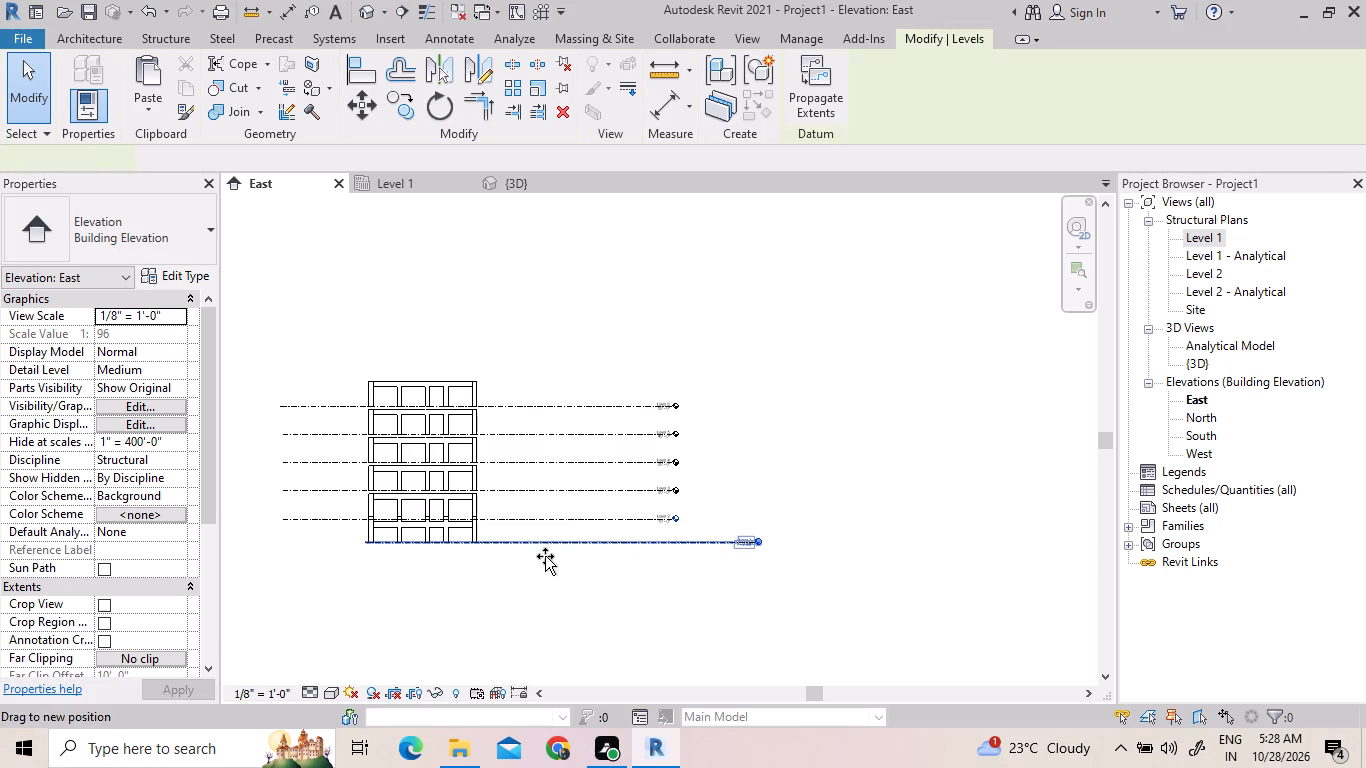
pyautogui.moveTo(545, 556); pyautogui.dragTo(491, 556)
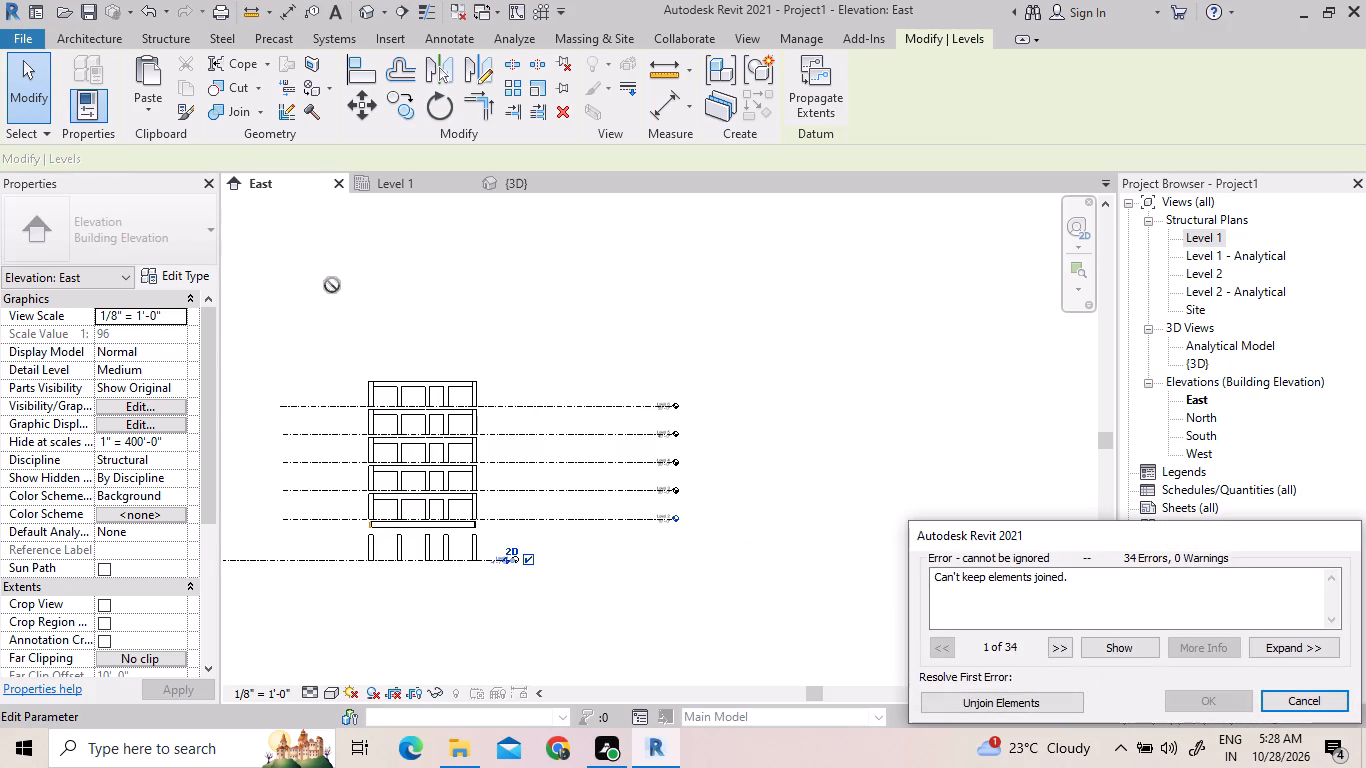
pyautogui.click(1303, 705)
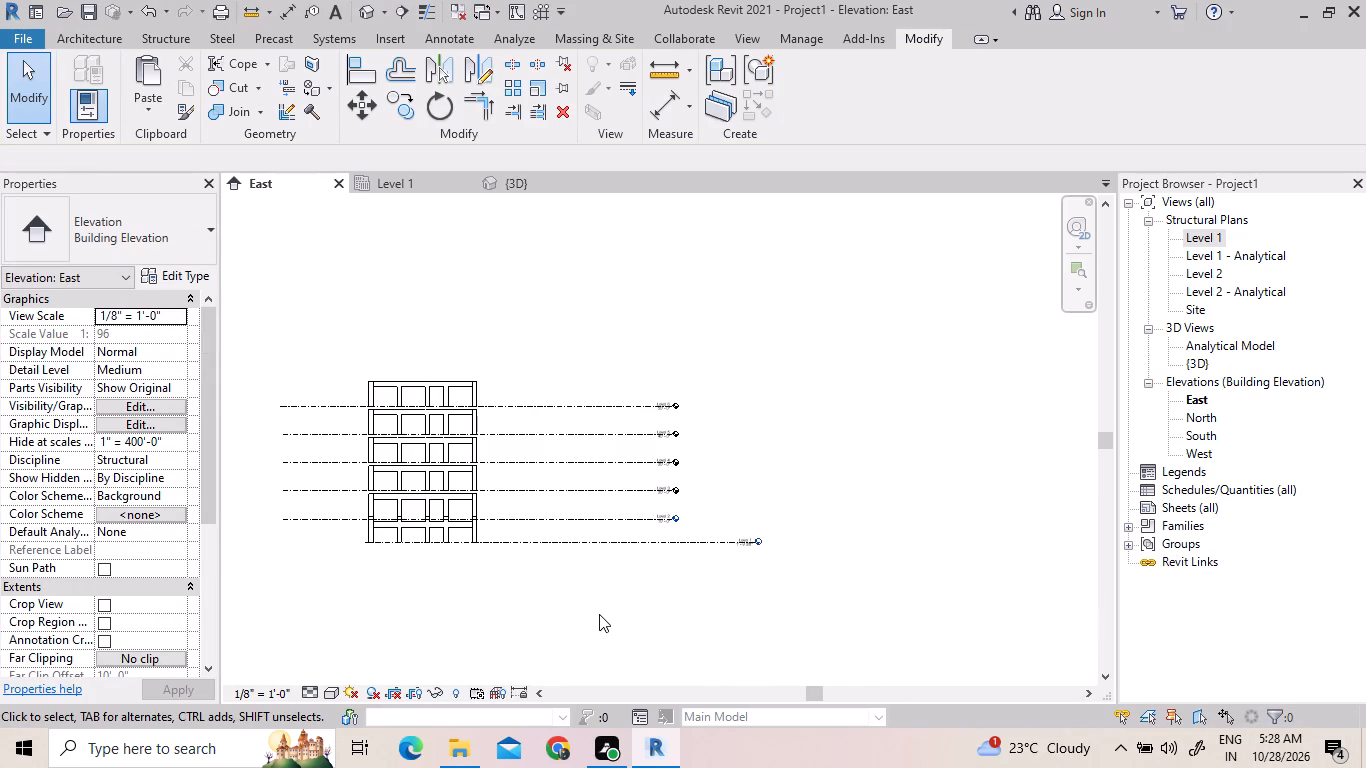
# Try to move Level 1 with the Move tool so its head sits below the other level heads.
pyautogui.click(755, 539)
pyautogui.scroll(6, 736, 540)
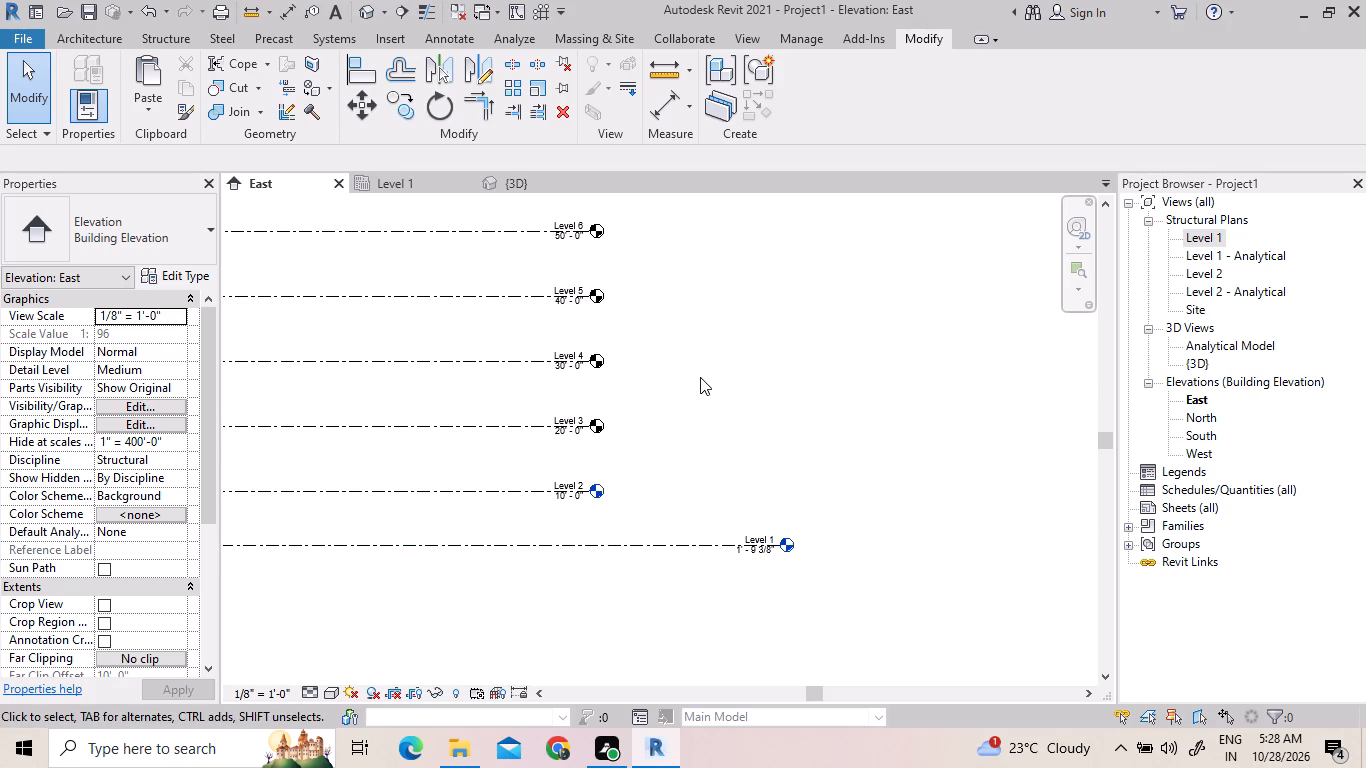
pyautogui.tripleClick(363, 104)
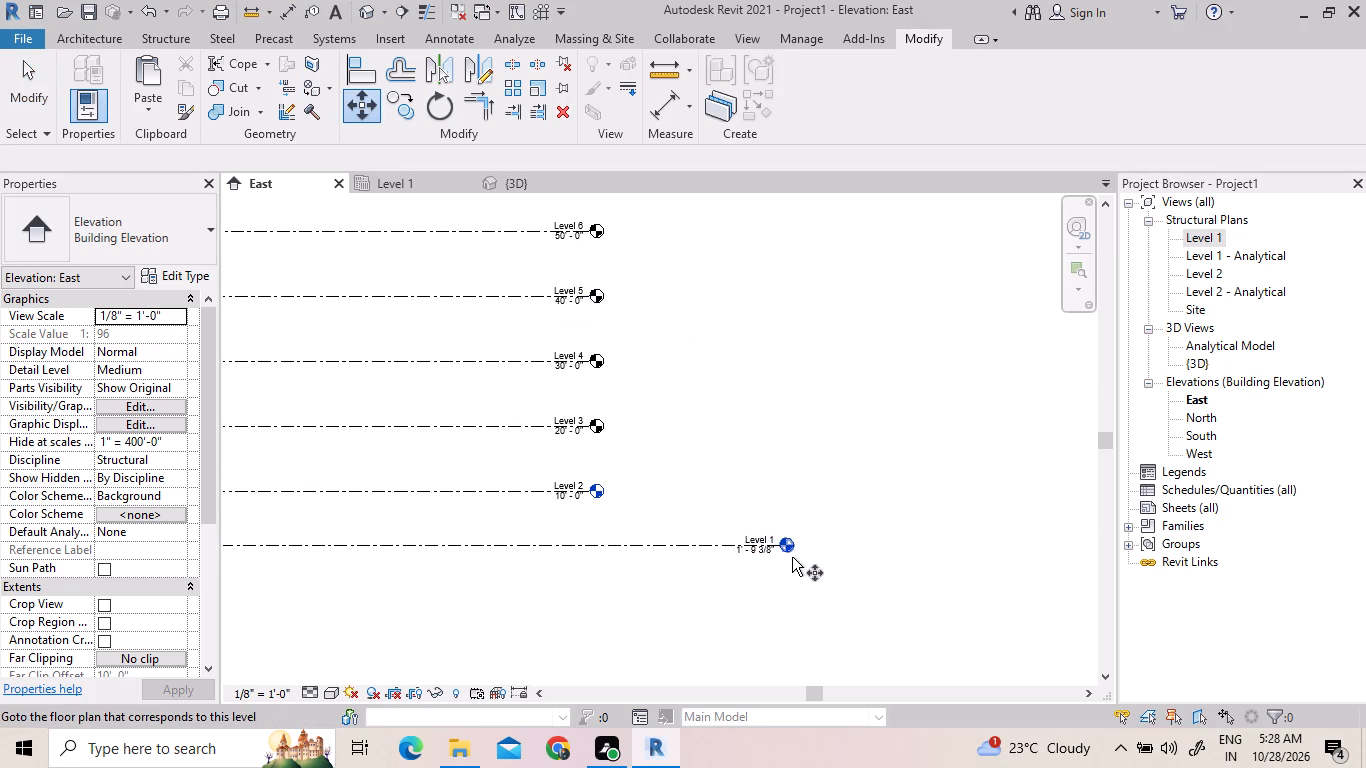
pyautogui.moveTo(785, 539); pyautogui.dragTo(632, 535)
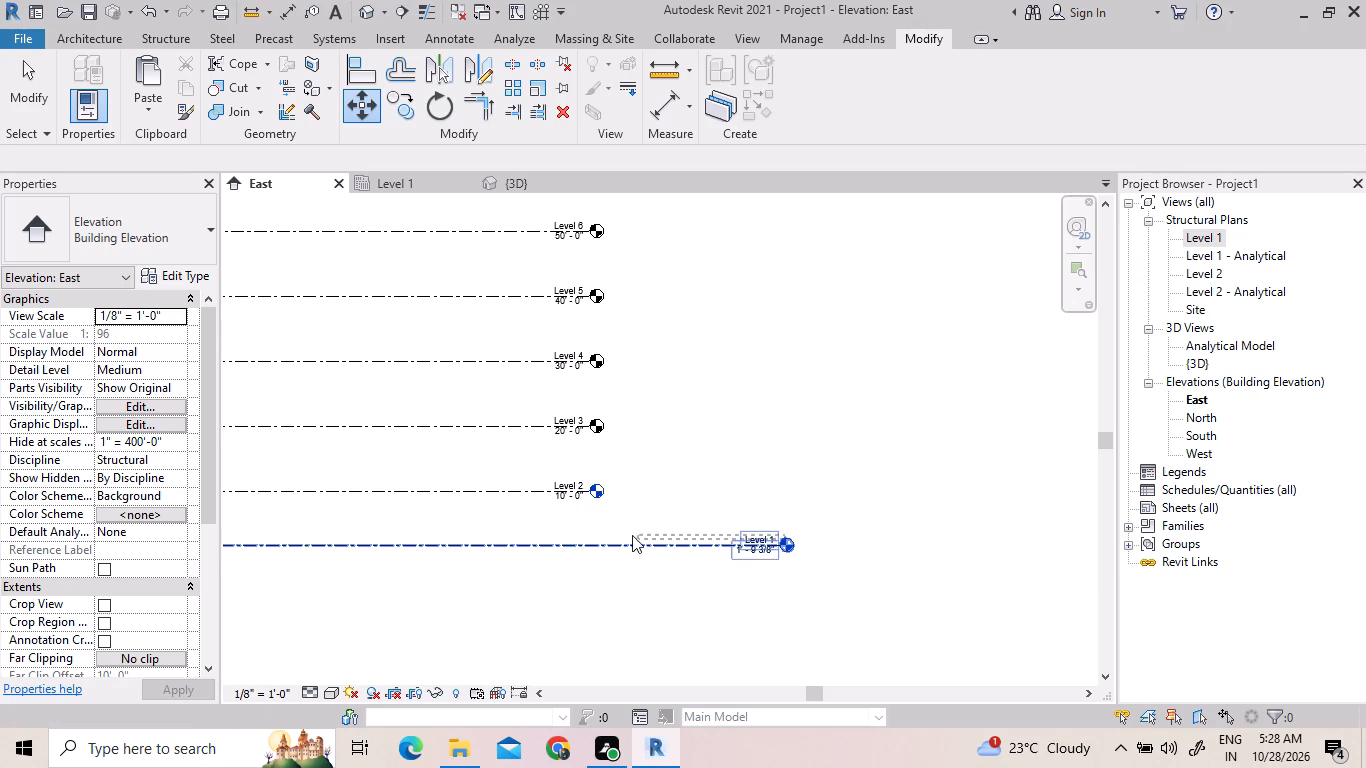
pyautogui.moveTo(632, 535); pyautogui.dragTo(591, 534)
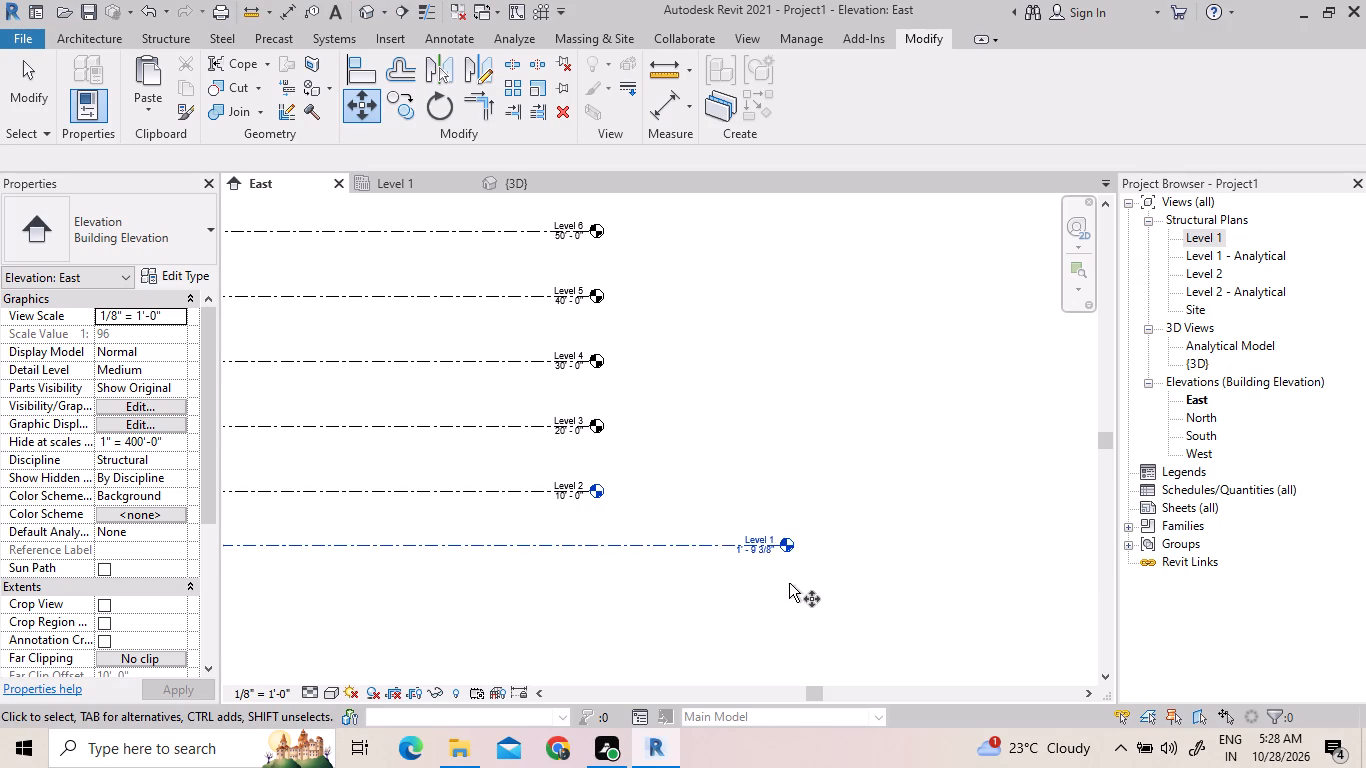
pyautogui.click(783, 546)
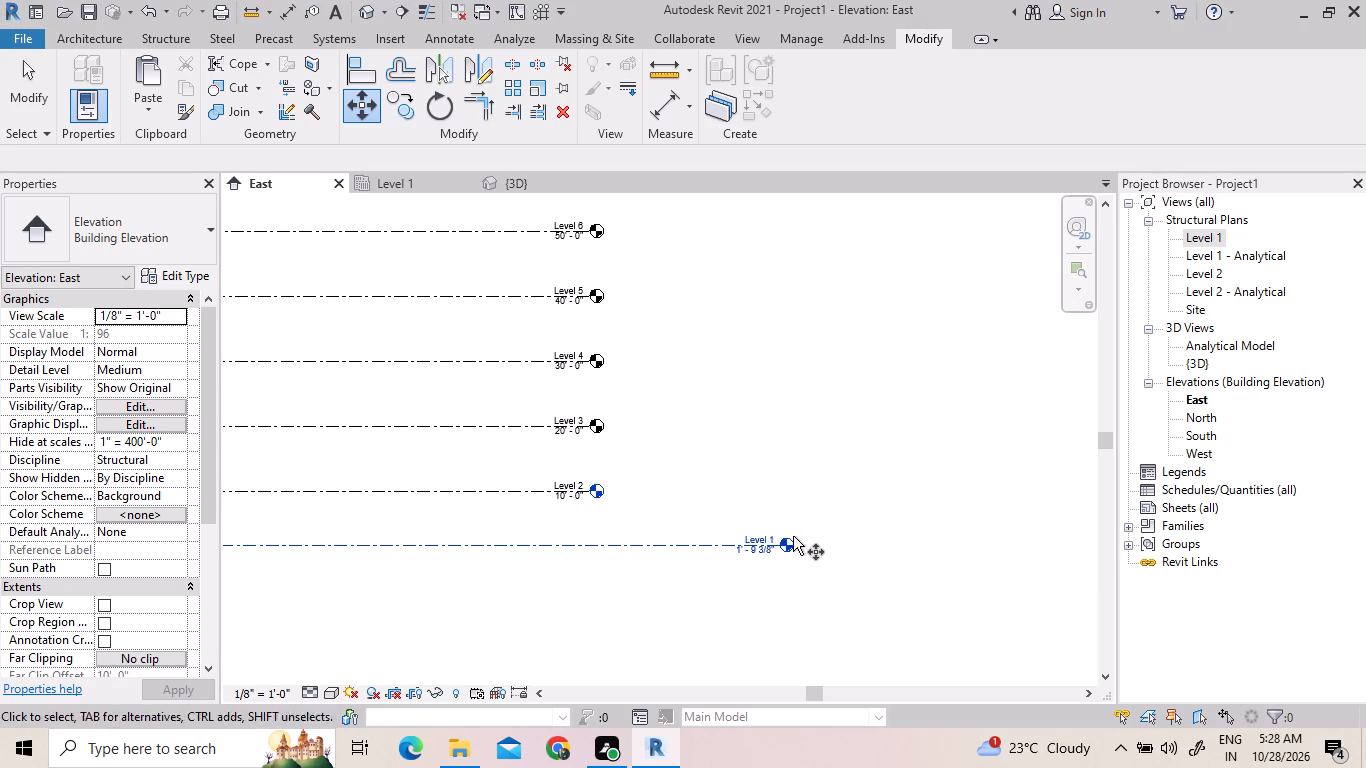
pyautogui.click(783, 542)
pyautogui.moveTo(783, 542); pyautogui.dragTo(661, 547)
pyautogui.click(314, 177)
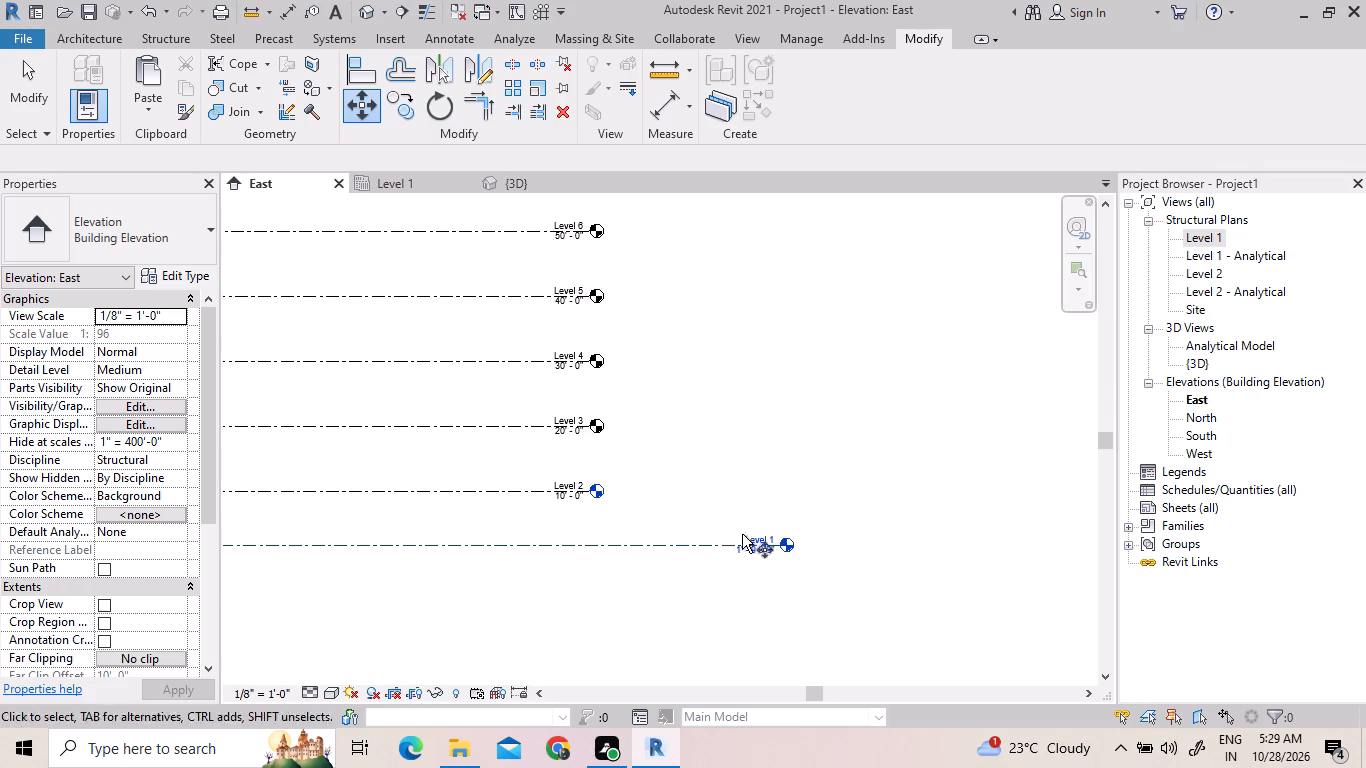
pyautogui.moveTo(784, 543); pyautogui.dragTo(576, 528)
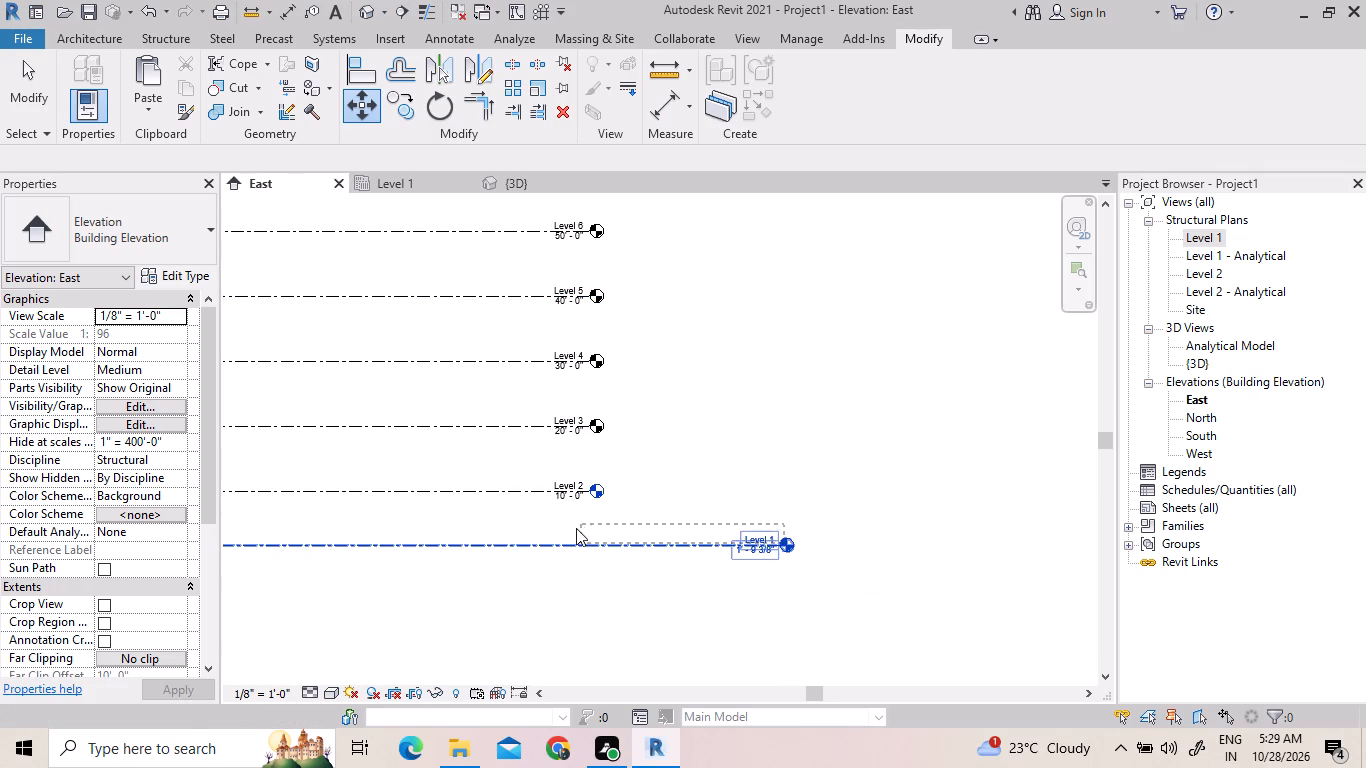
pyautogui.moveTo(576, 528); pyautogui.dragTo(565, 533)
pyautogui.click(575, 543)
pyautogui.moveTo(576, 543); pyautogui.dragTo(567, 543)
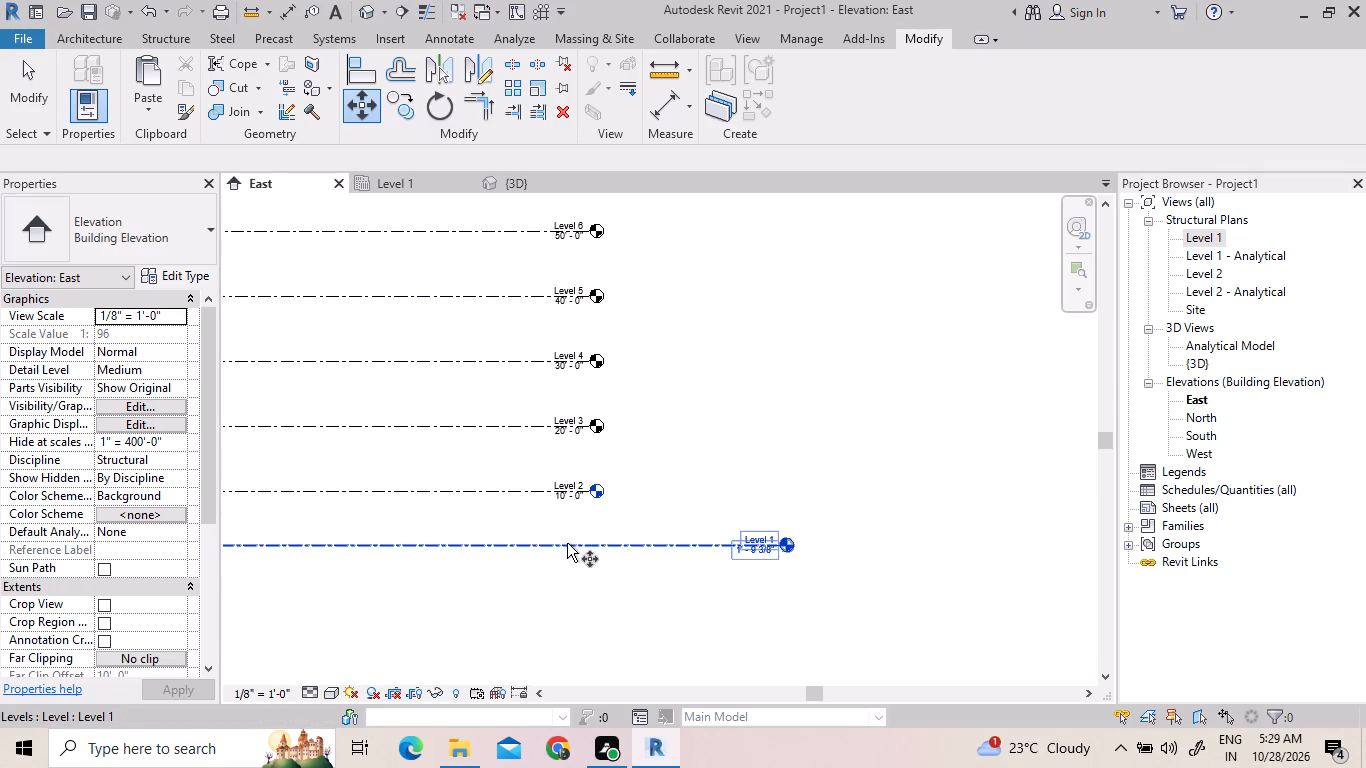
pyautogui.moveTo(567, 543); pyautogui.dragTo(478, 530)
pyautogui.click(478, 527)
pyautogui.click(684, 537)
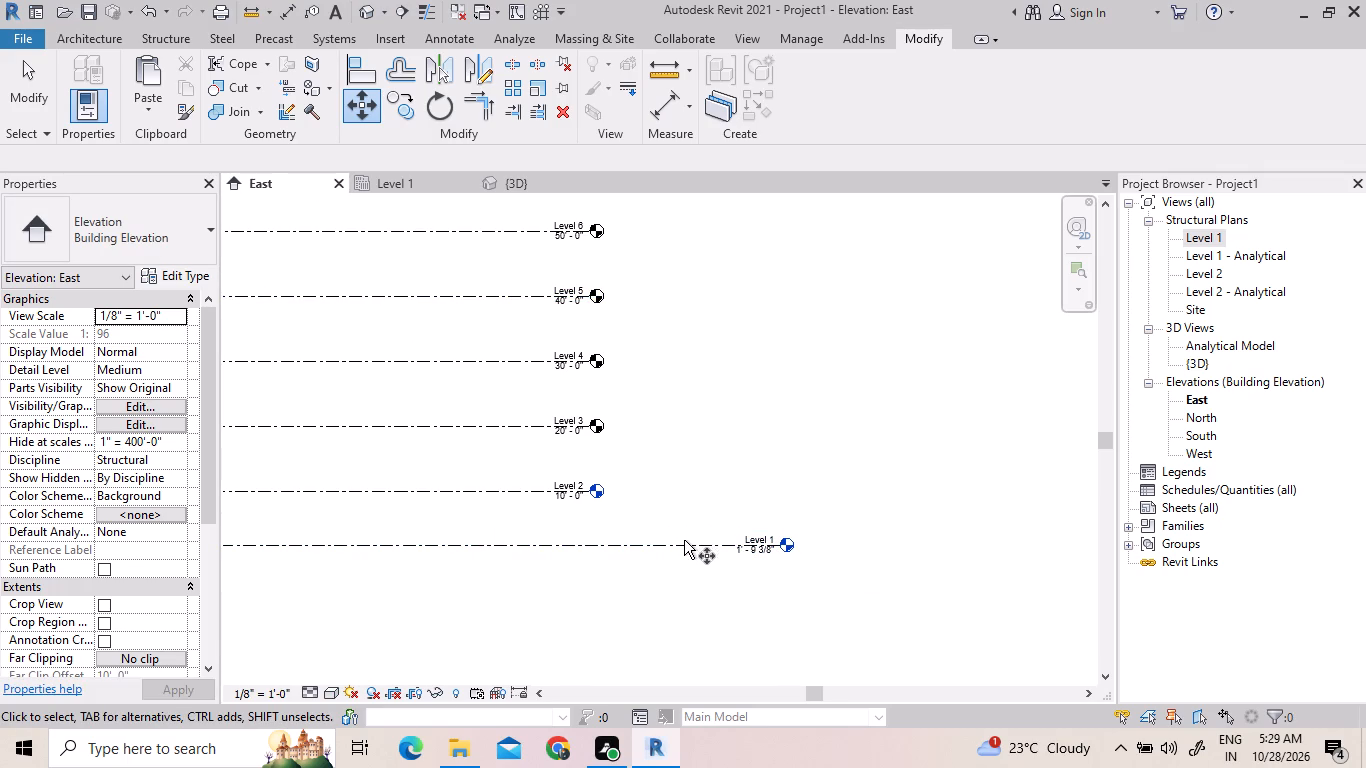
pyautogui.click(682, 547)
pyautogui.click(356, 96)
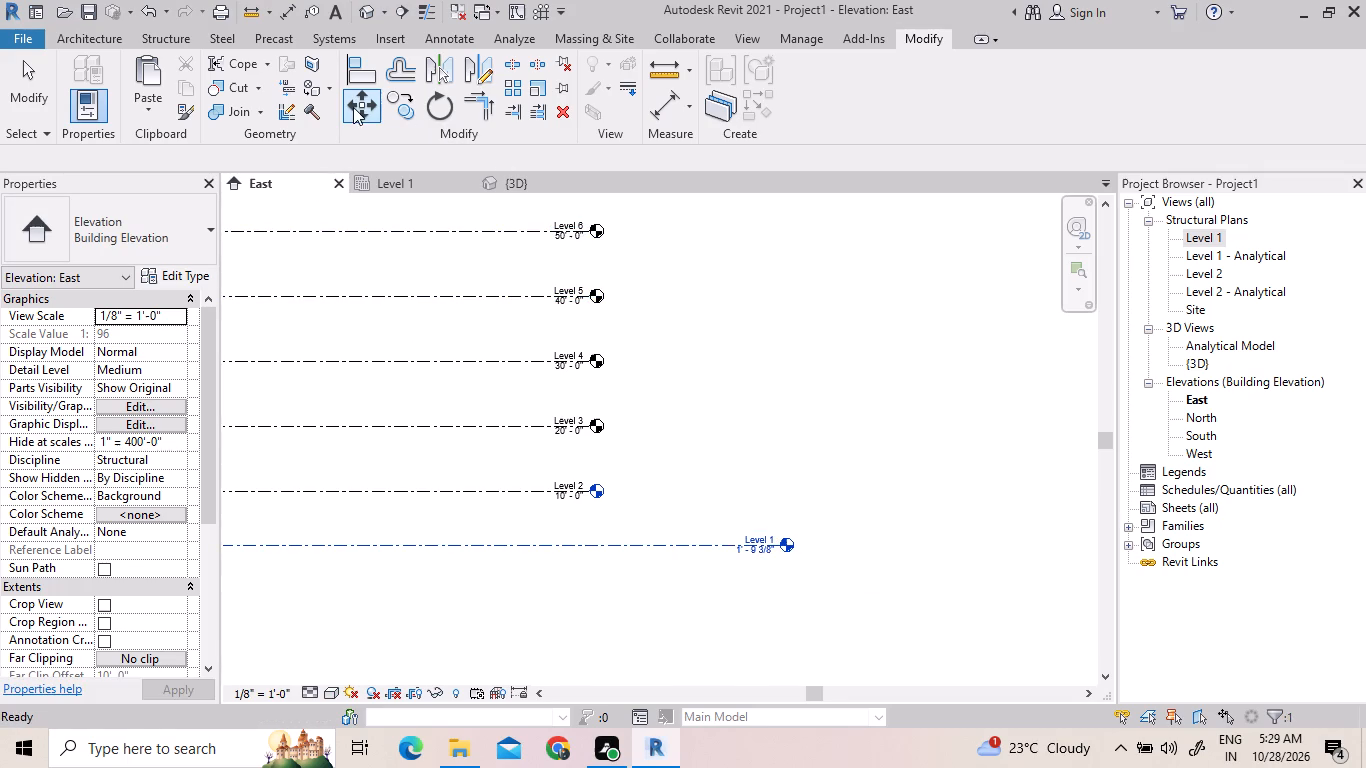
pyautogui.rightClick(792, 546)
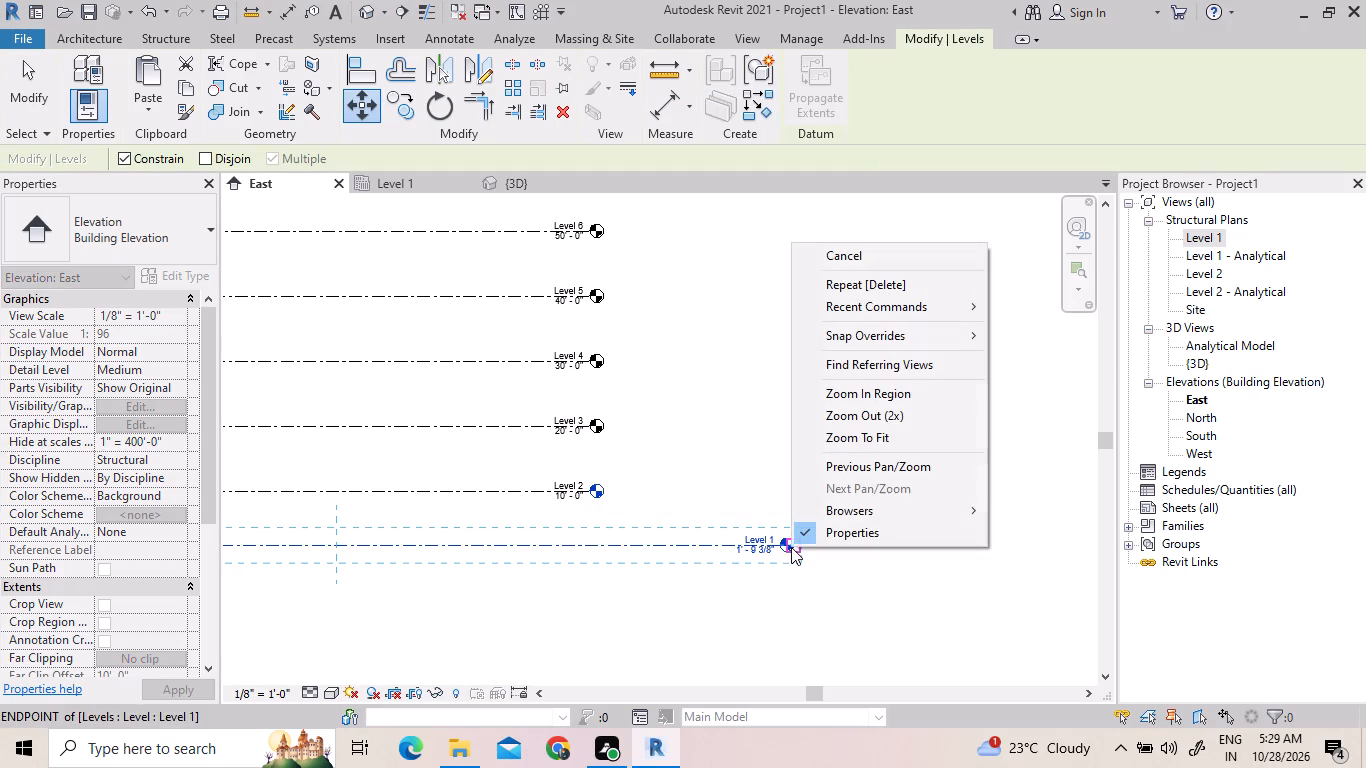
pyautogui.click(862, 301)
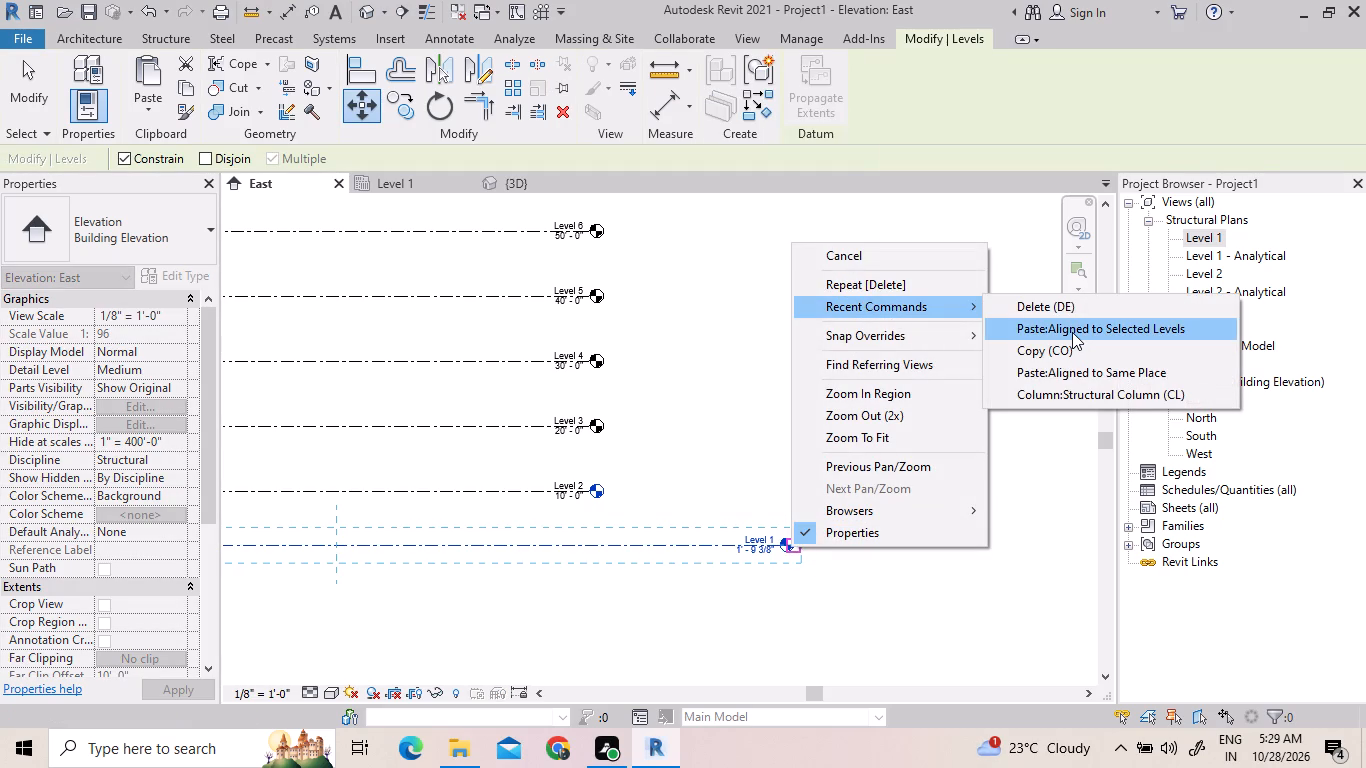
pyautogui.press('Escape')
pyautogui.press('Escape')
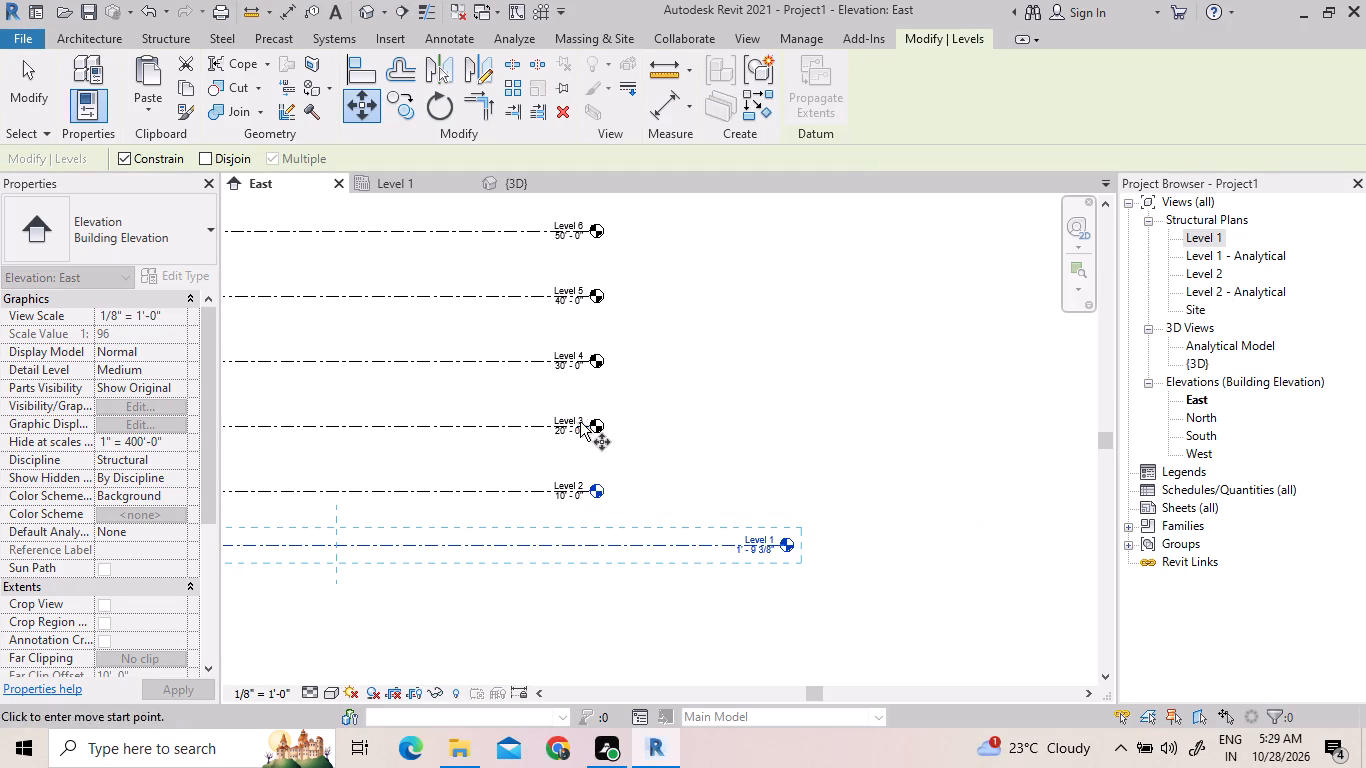
# Examine the level lines beside the frame in the 3D view and return to the East elevation.
pyautogui.click(543, 191)
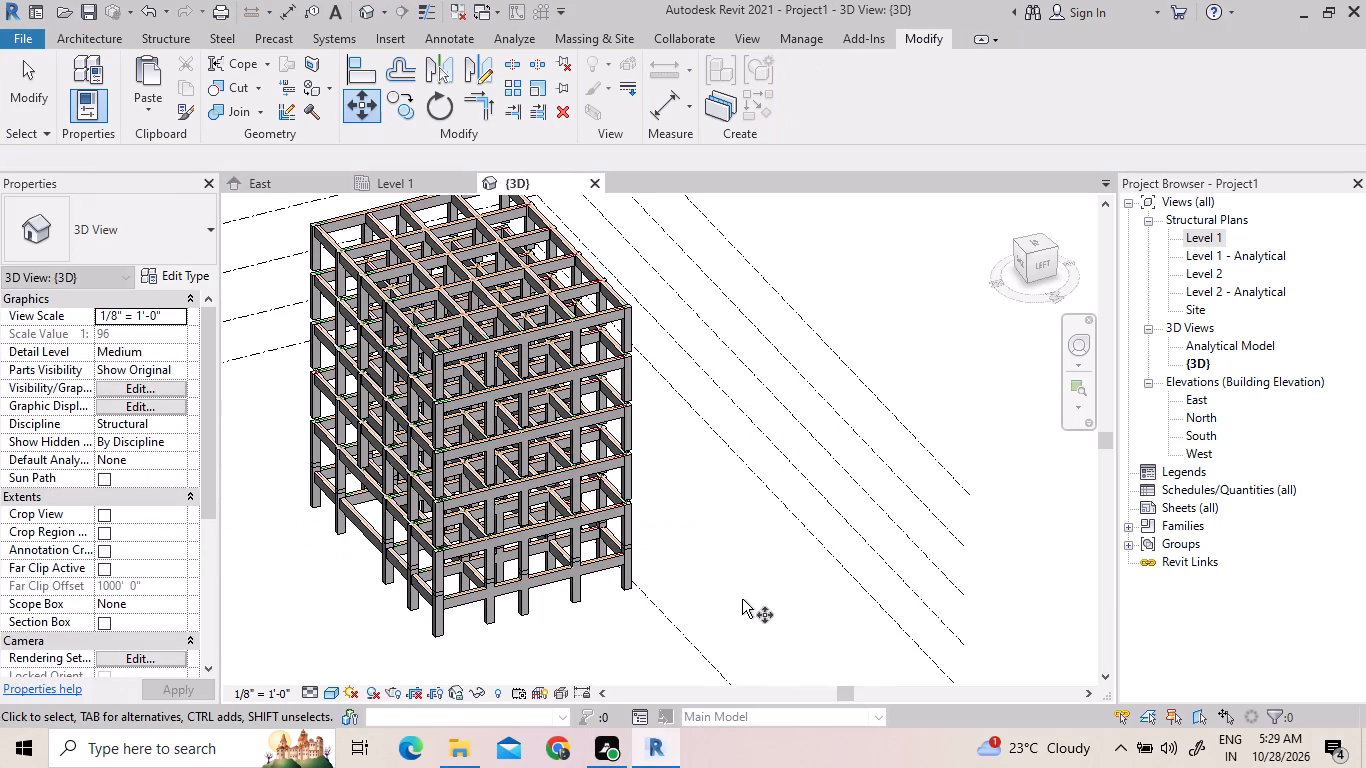
pyautogui.moveTo(742, 599); pyautogui.dragTo(480, 425, button='middle')
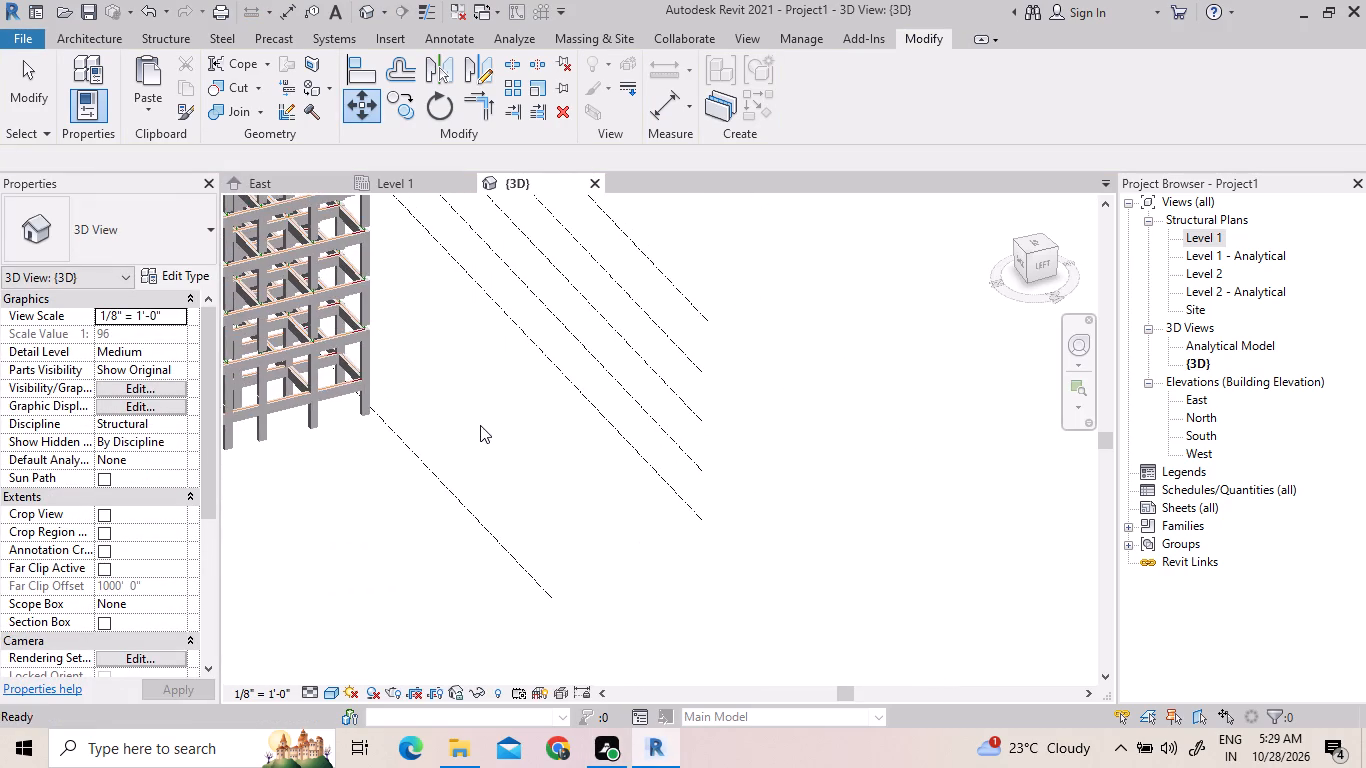
pyautogui.moveTo(524, 553); pyautogui.dragTo(502, 687, button='middle')
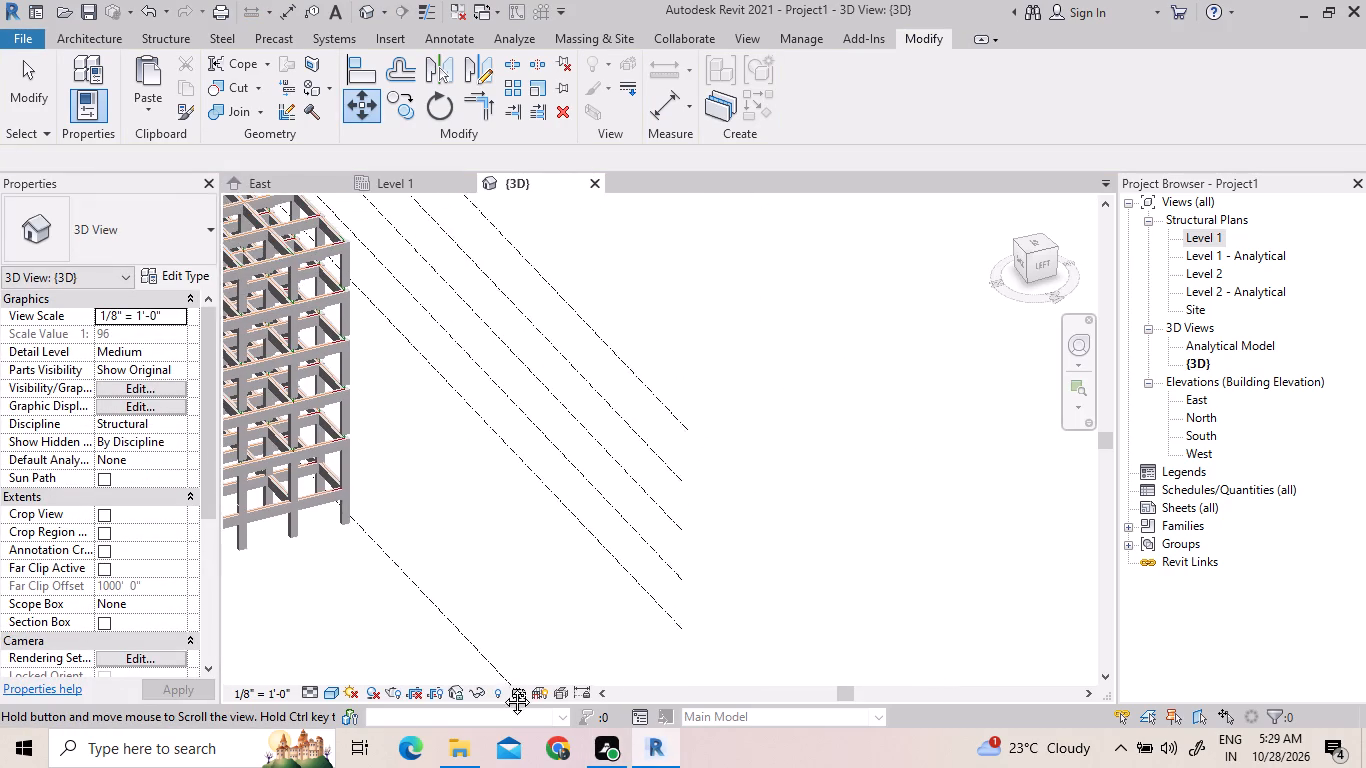
pyautogui.moveTo(502, 687); pyautogui.dragTo(509, 767, button='middle')
pyautogui.moveTo(573, 528); pyautogui.dragTo(662, 409, button='middle')
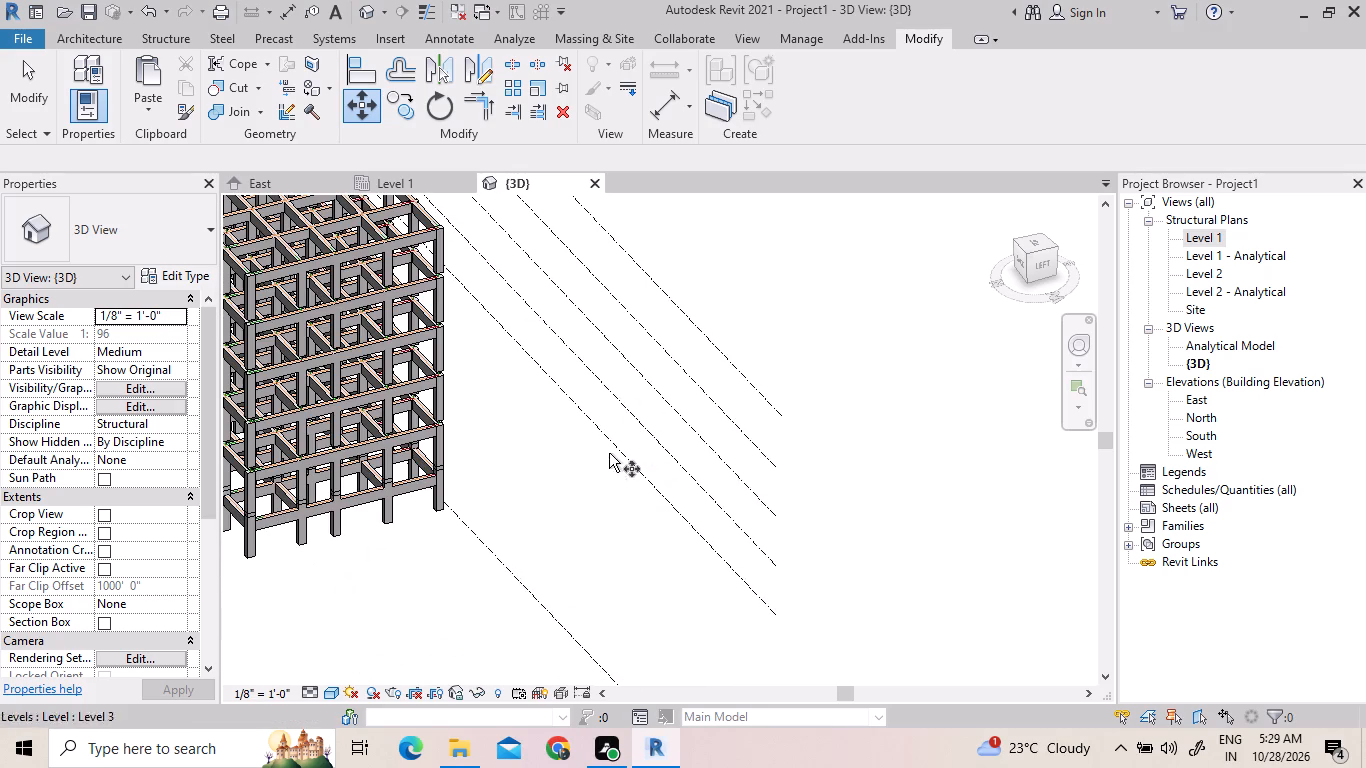
pyautogui.click(295, 178)
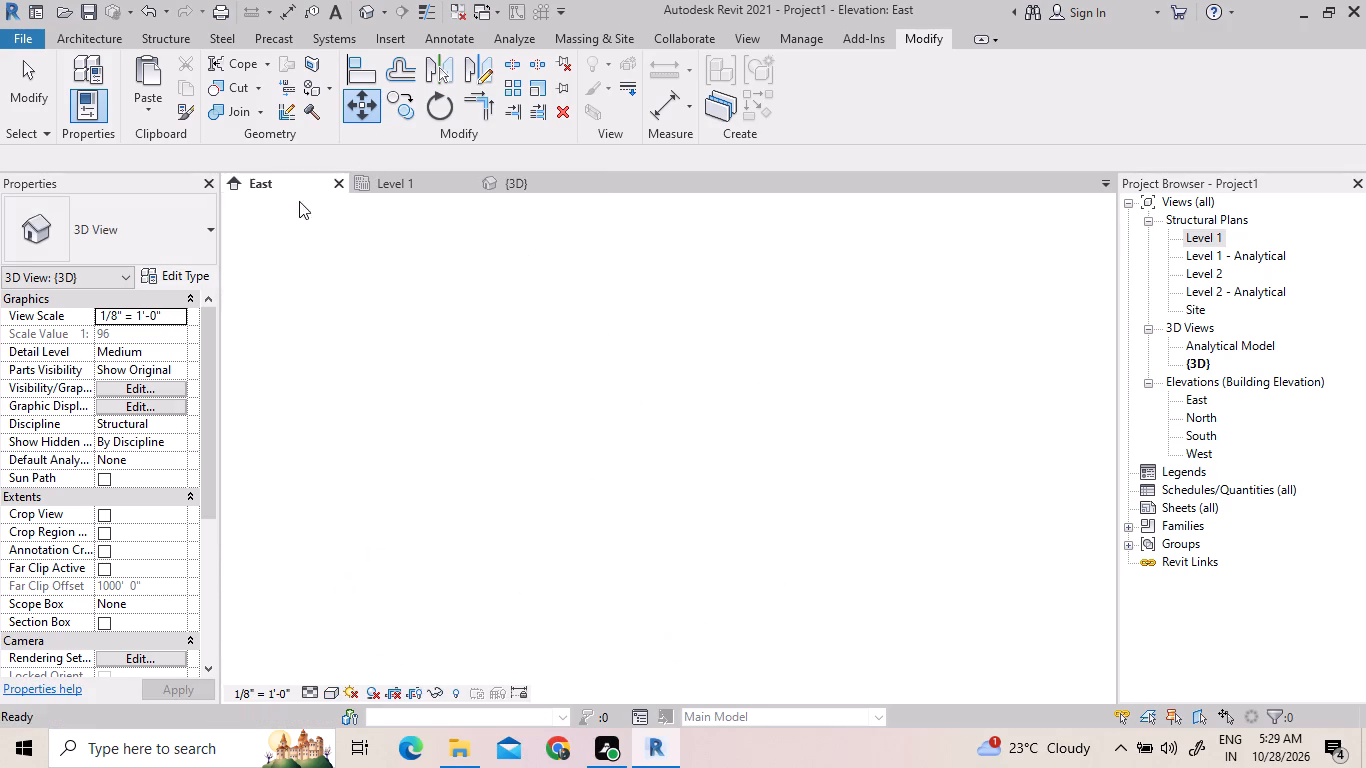
# Move the Level 1 line horizontally about 28 ft from its headless end, lining that end up with the other level lines.
pyautogui.scroll(-3, 398, 293)
pyautogui.scroll(-1, 592, 554)
pyautogui.moveTo(592, 554); pyautogui.dragTo(715, 569, button='middle')
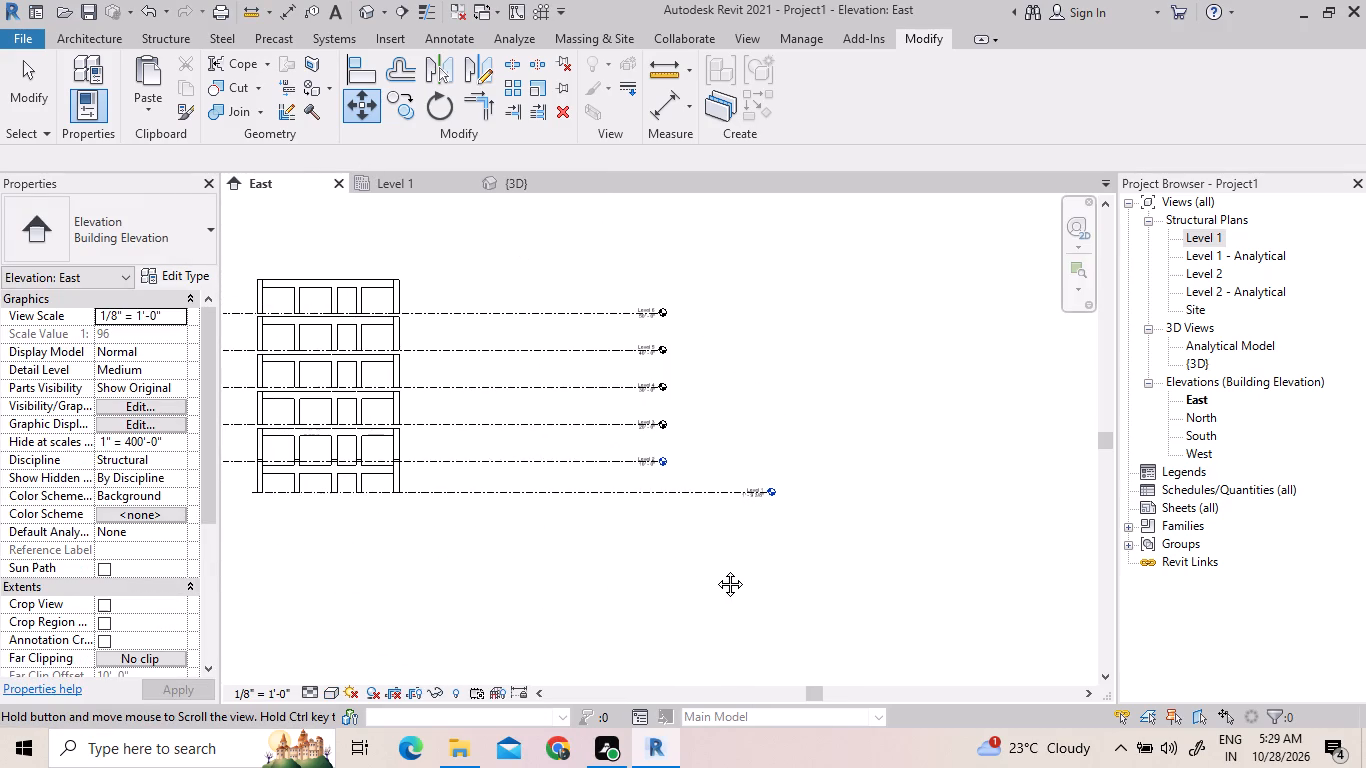
pyautogui.moveTo(715, 569); pyautogui.dragTo(716, 569, button='middle')
pyautogui.scroll(-1, 509, 499)
pyautogui.moveTo(511, 500); pyautogui.dragTo(745, 488, button='middle')
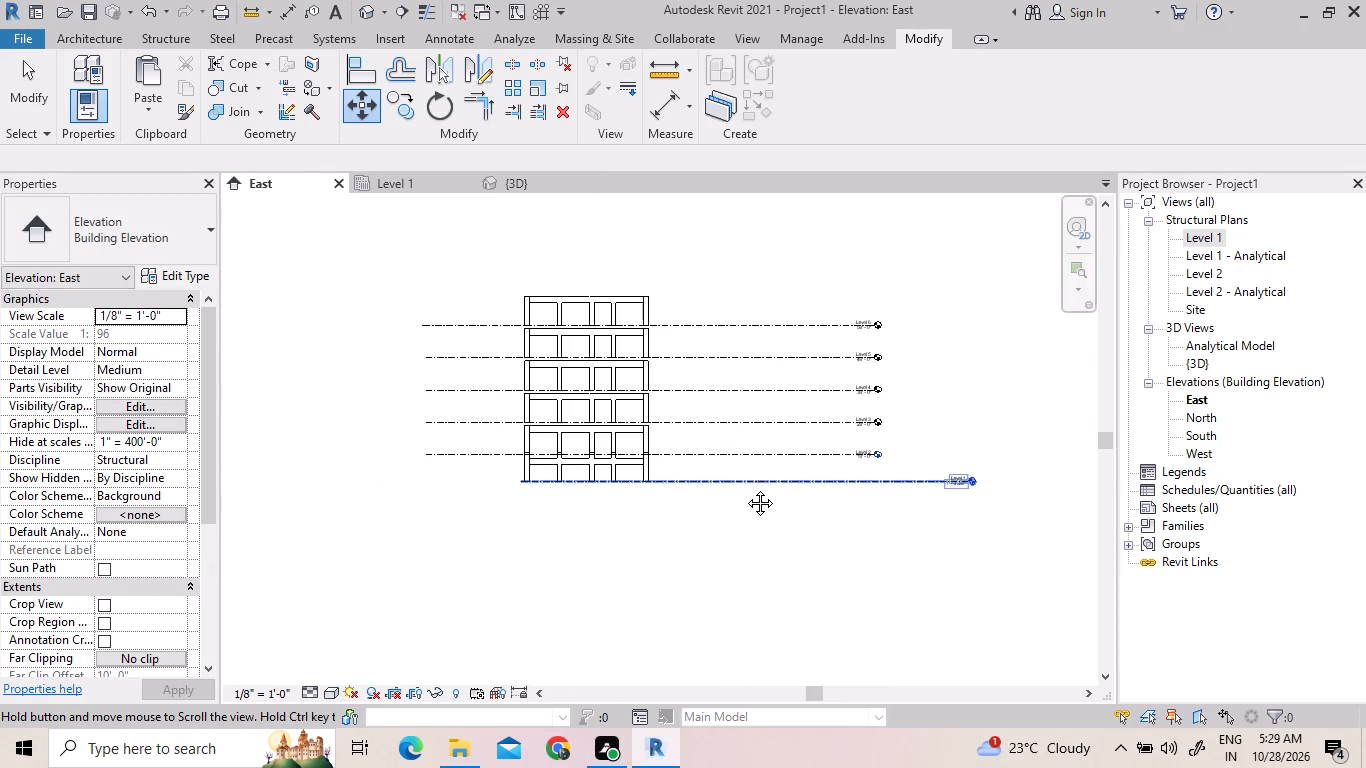
pyautogui.moveTo(745, 488); pyautogui.dragTo(692, 503, button='middle')
pyautogui.scroll(3, 573, 506)
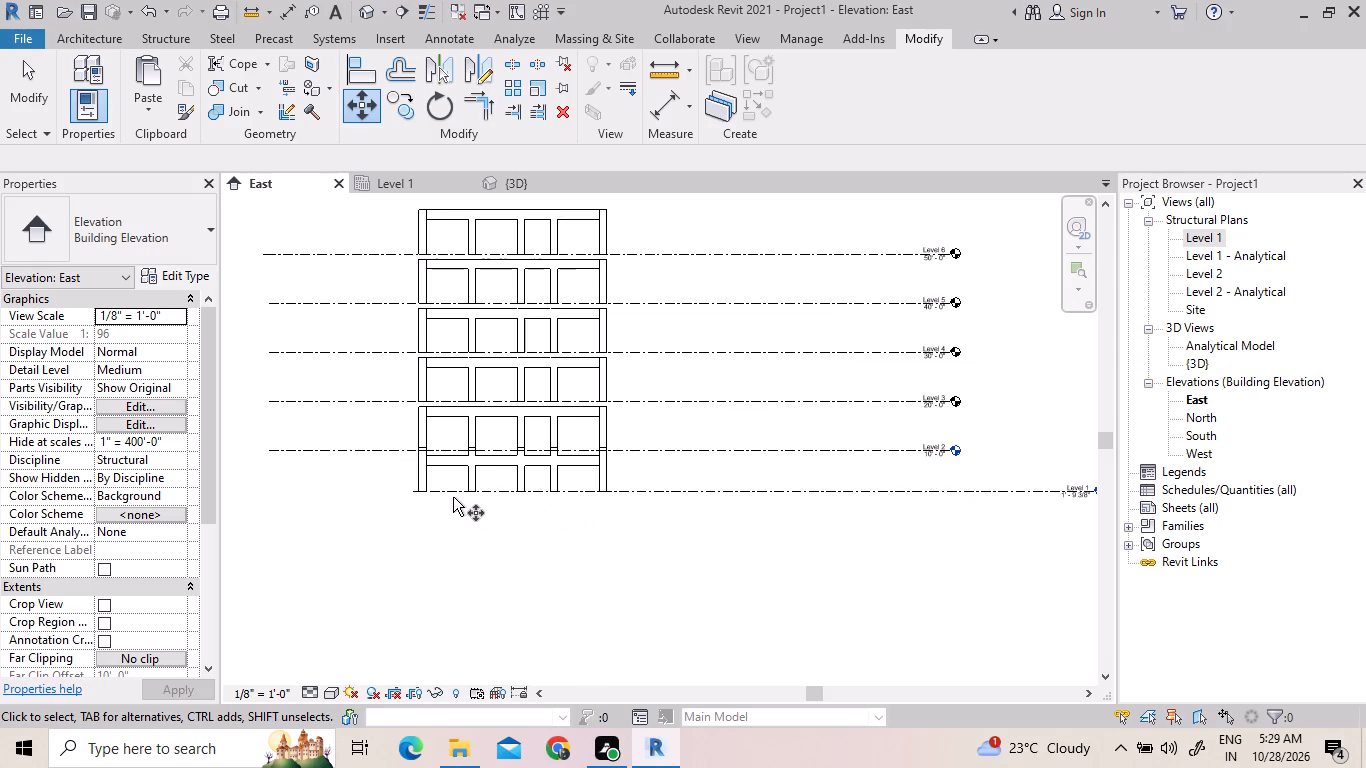
pyautogui.click(453, 491)
pyautogui.scroll(4, 443, 495)
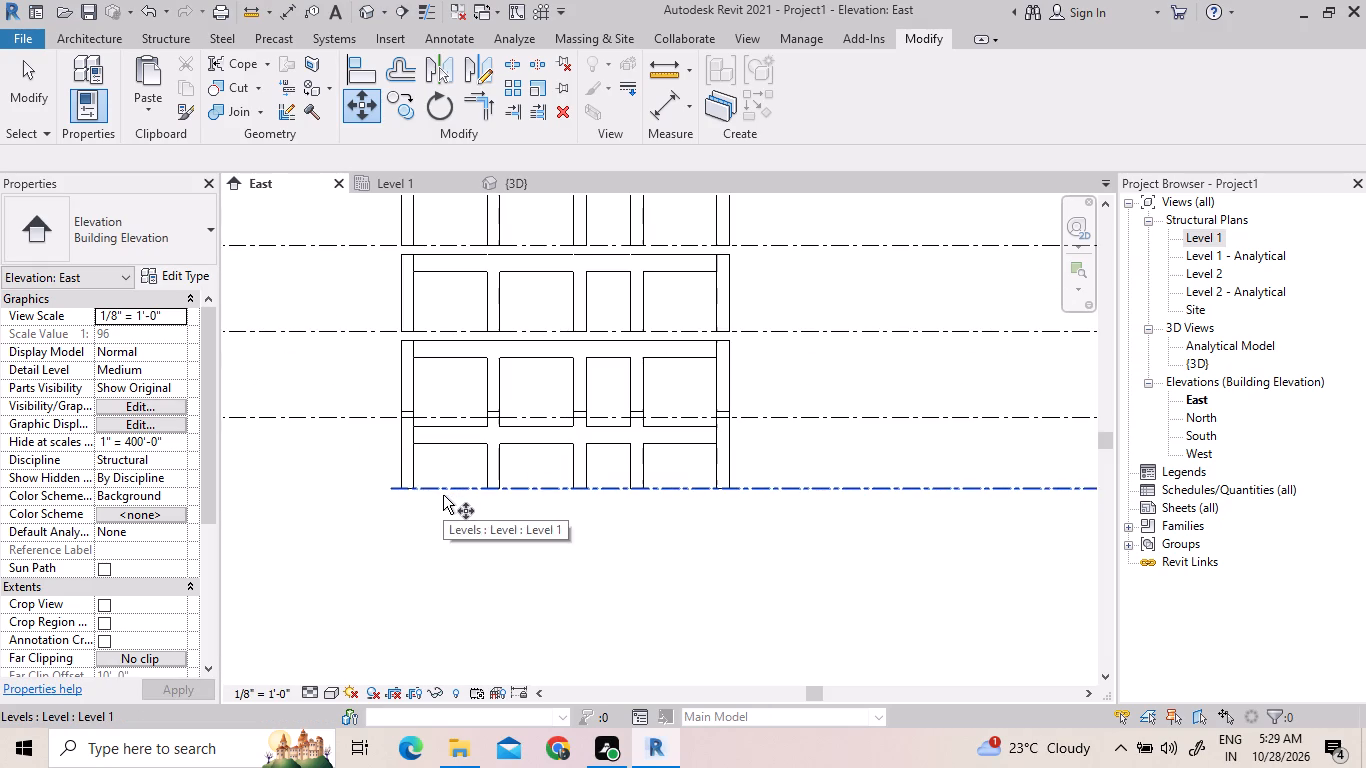
pyautogui.moveTo(390, 487); pyautogui.dragTo(299, 498)
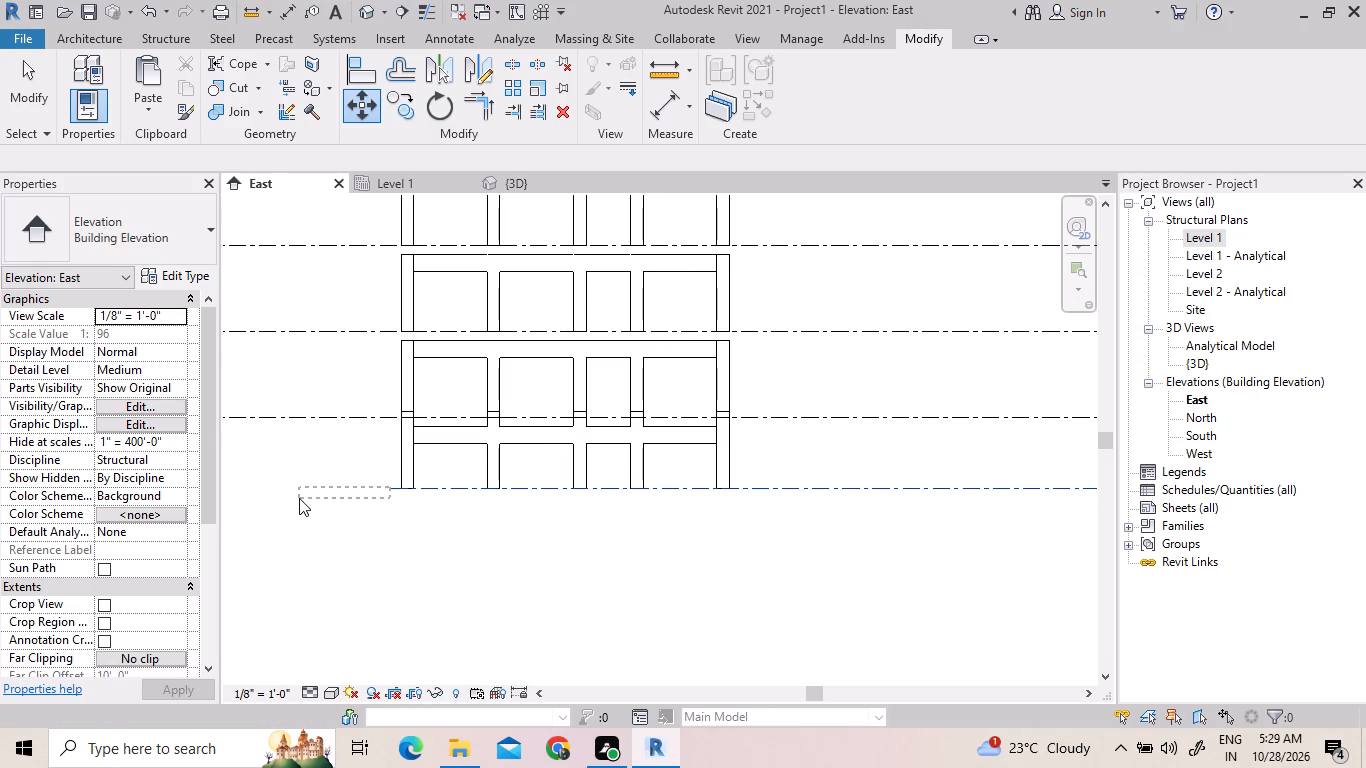
pyautogui.moveTo(299, 498); pyautogui.dragTo(296, 498)
pyautogui.click(463, 483)
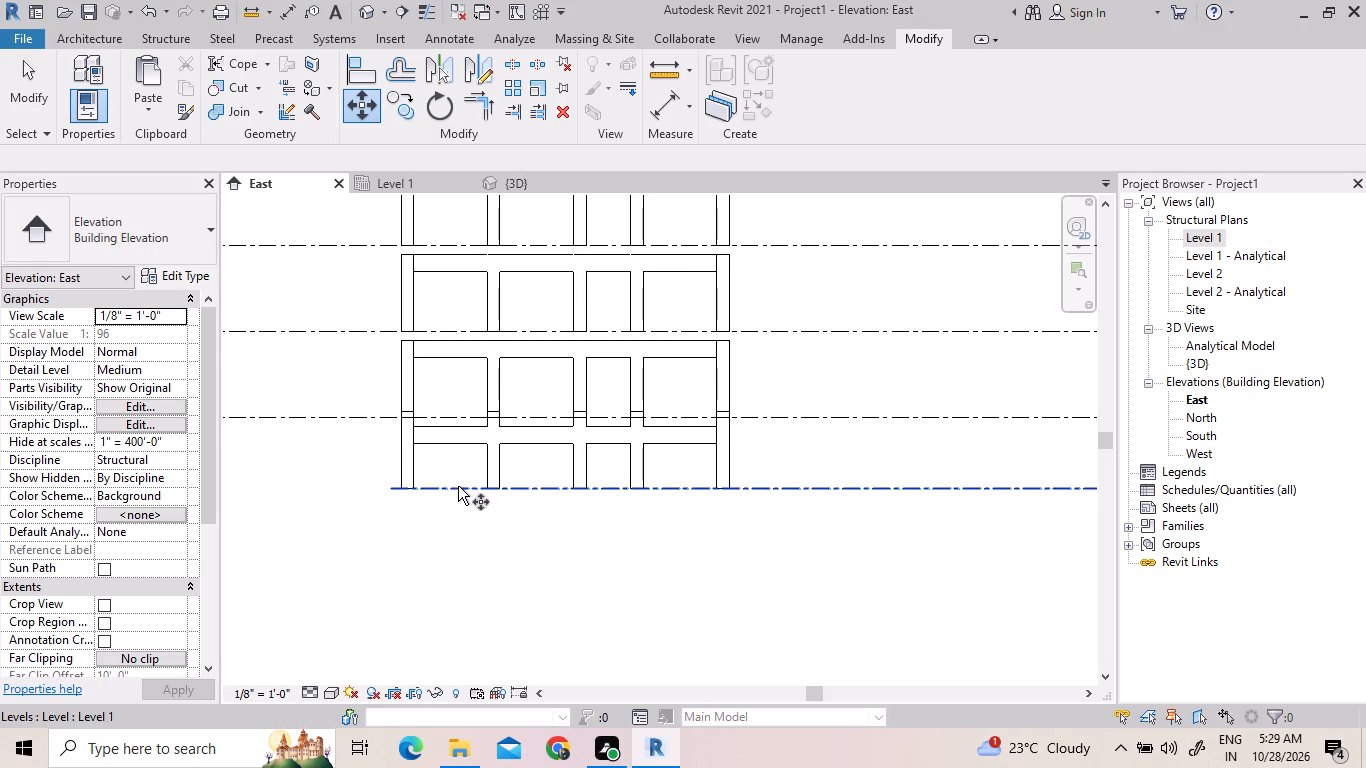
pyautogui.rightClick(458, 488)
pyautogui.click(547, 198)
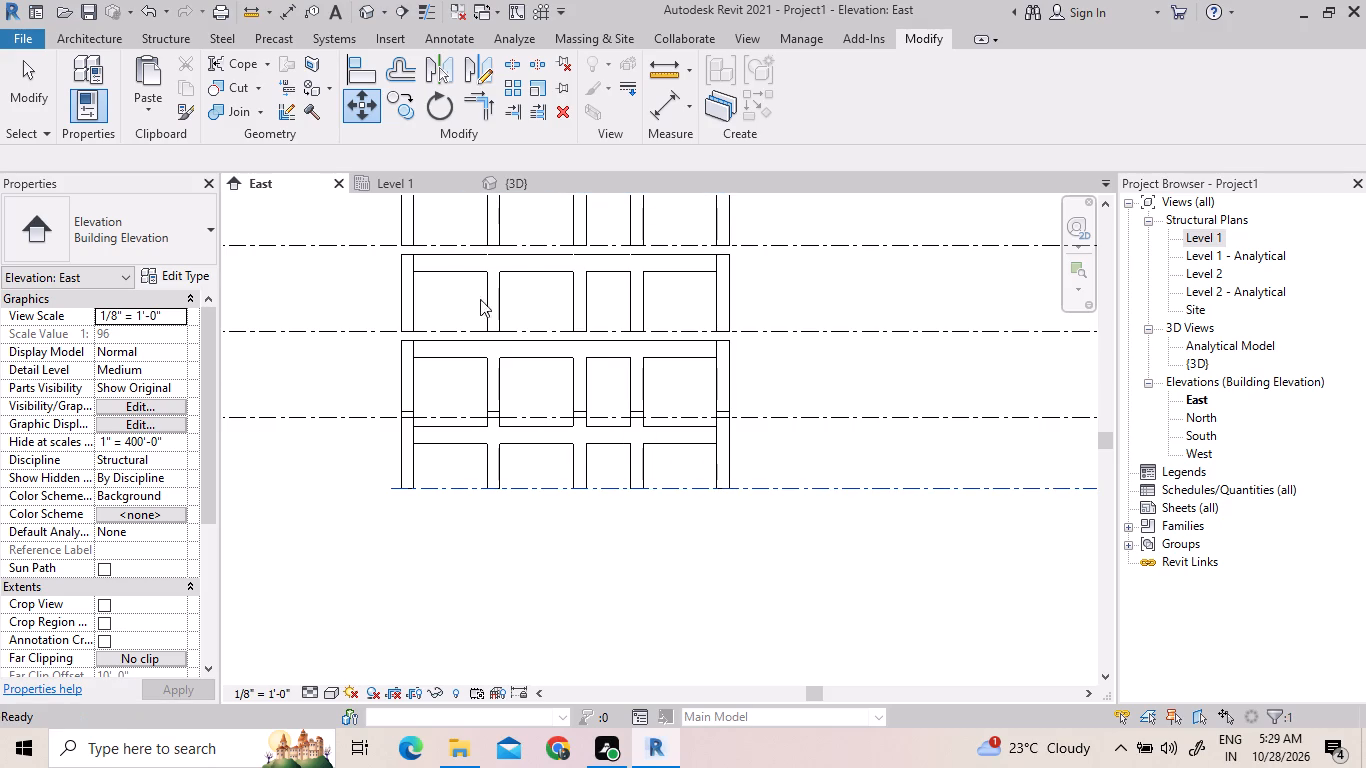
pyautogui.moveTo(389, 490); pyautogui.dragTo(306, 490)
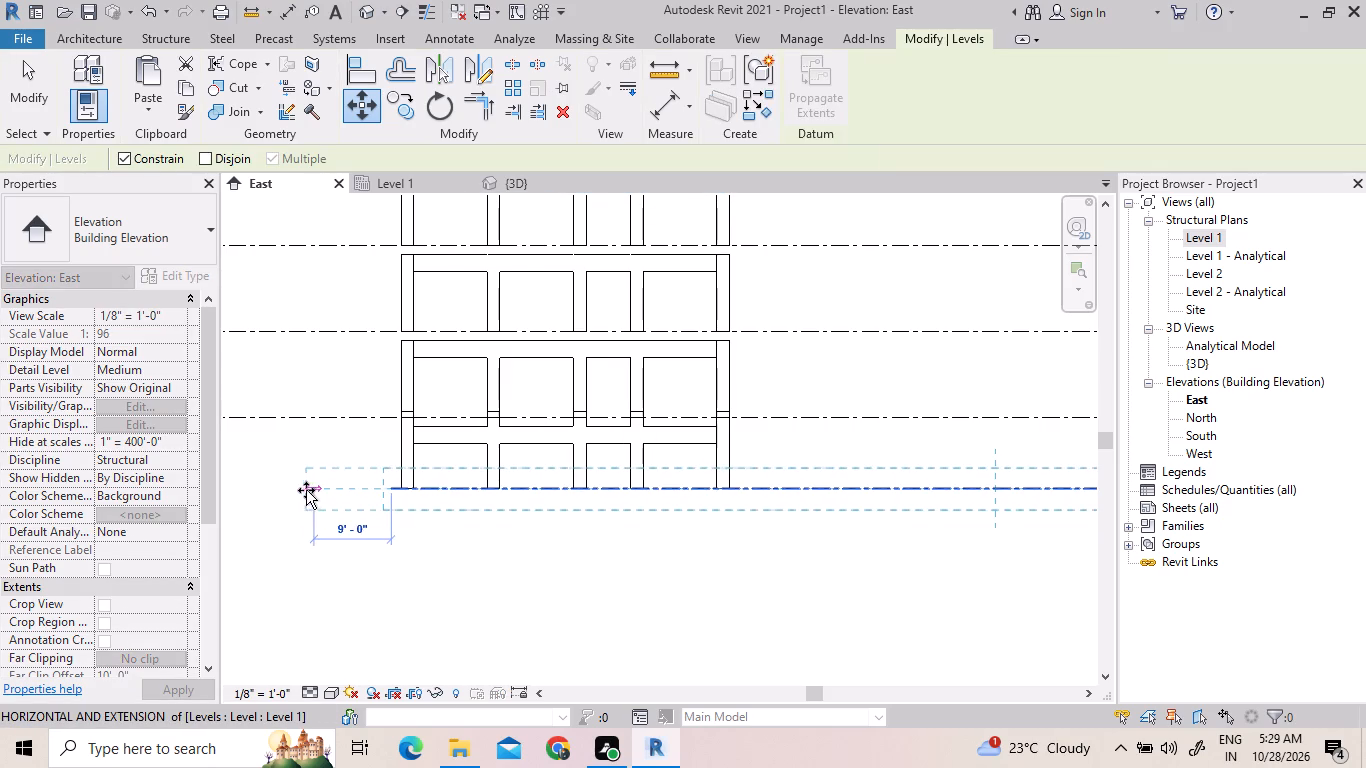
pyautogui.moveTo(306, 490); pyautogui.dragTo(213, 490)
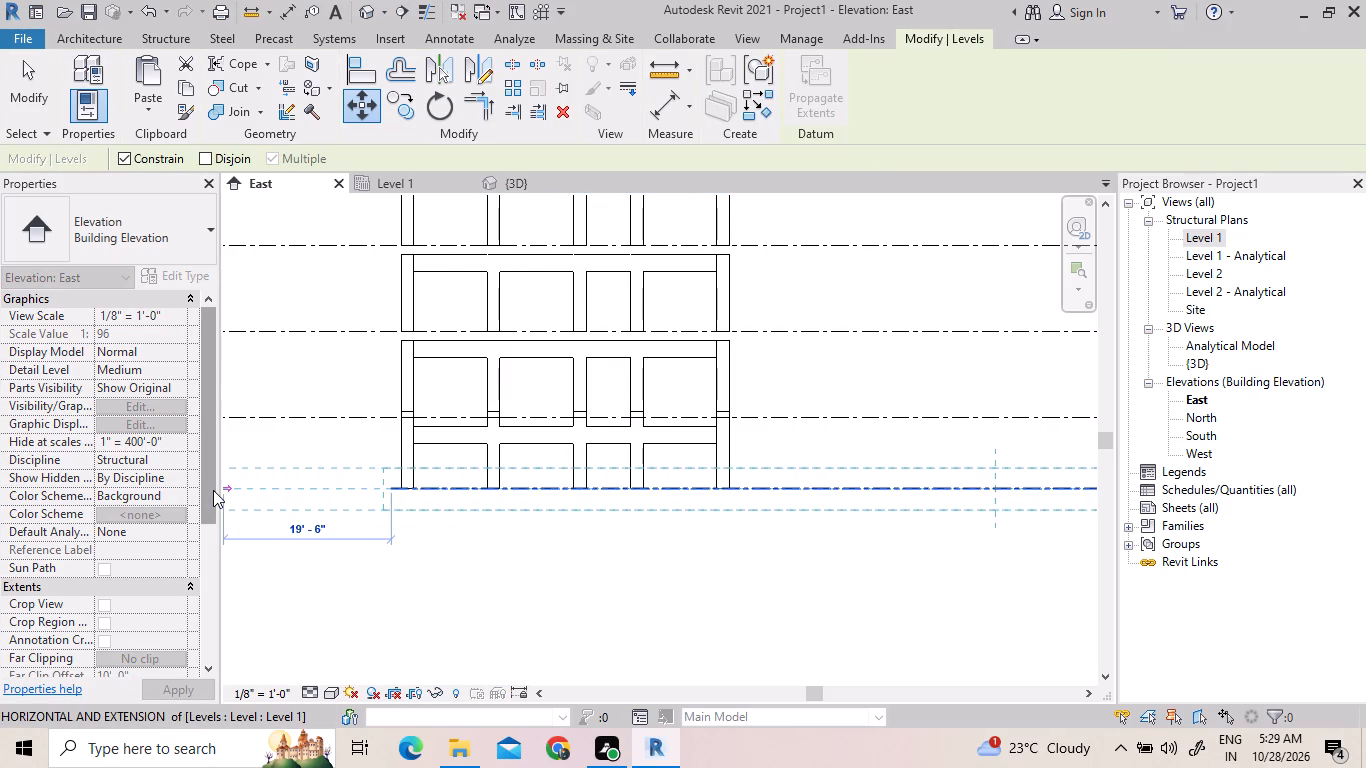
pyautogui.moveTo(213, 490); pyautogui.dragTo(224, 493)
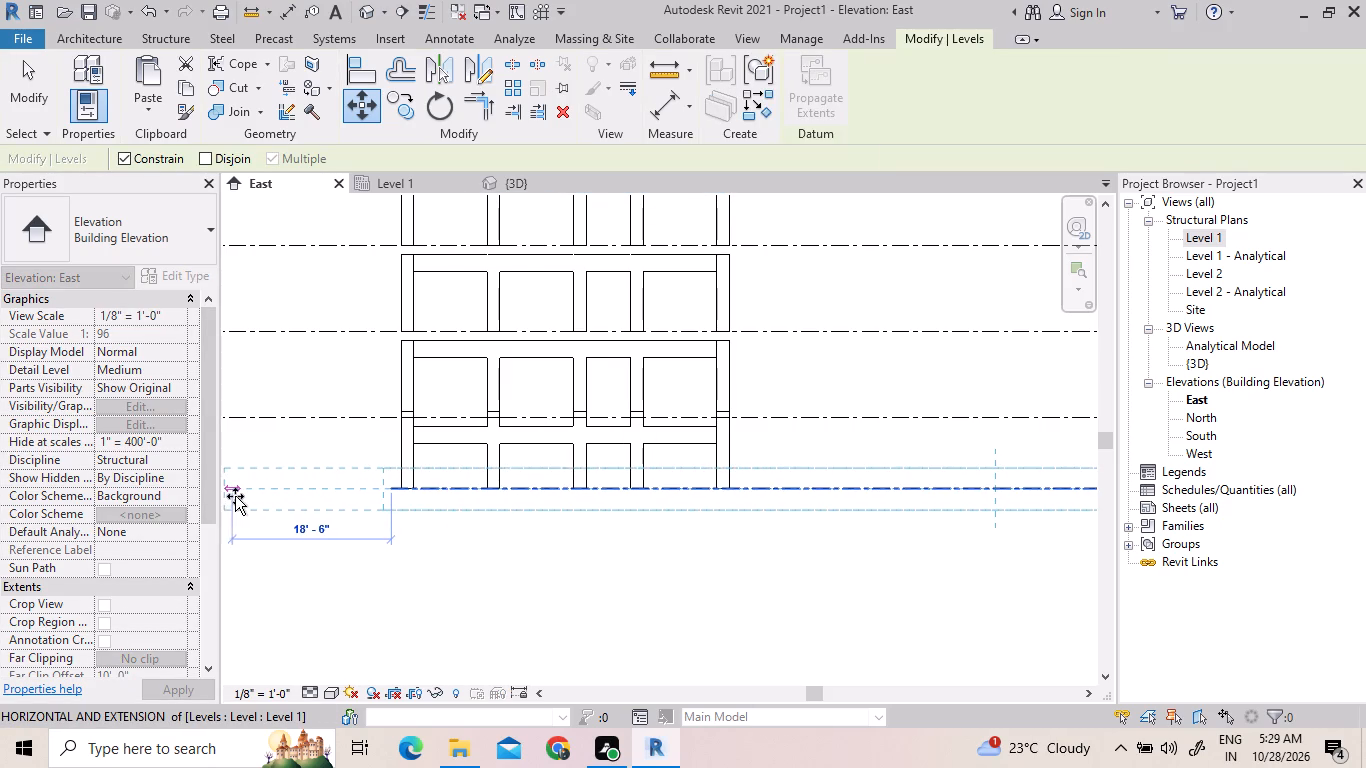
pyautogui.scroll(-7, 239, 494)
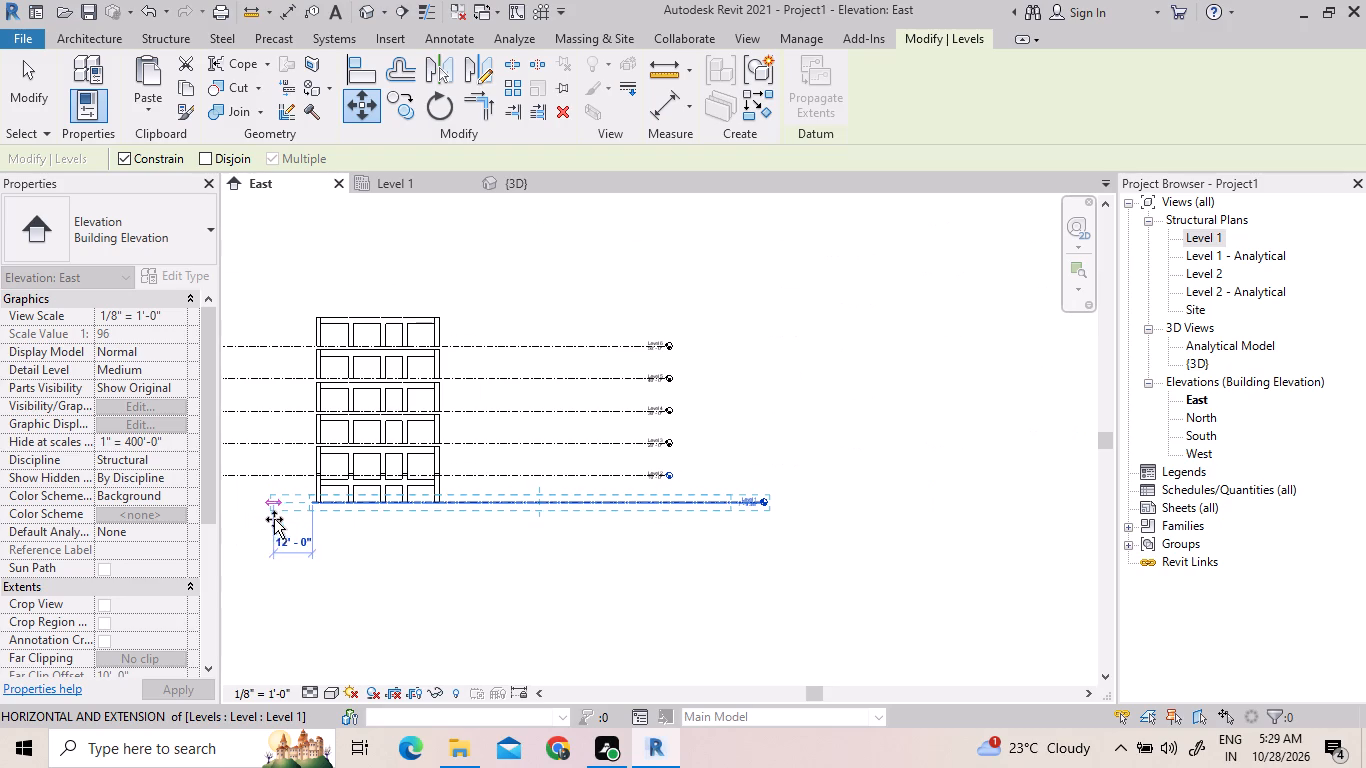
pyautogui.scroll(-1, 263, 501)
pyautogui.moveTo(264, 501); pyautogui.dragTo(255, 501, button='middle')
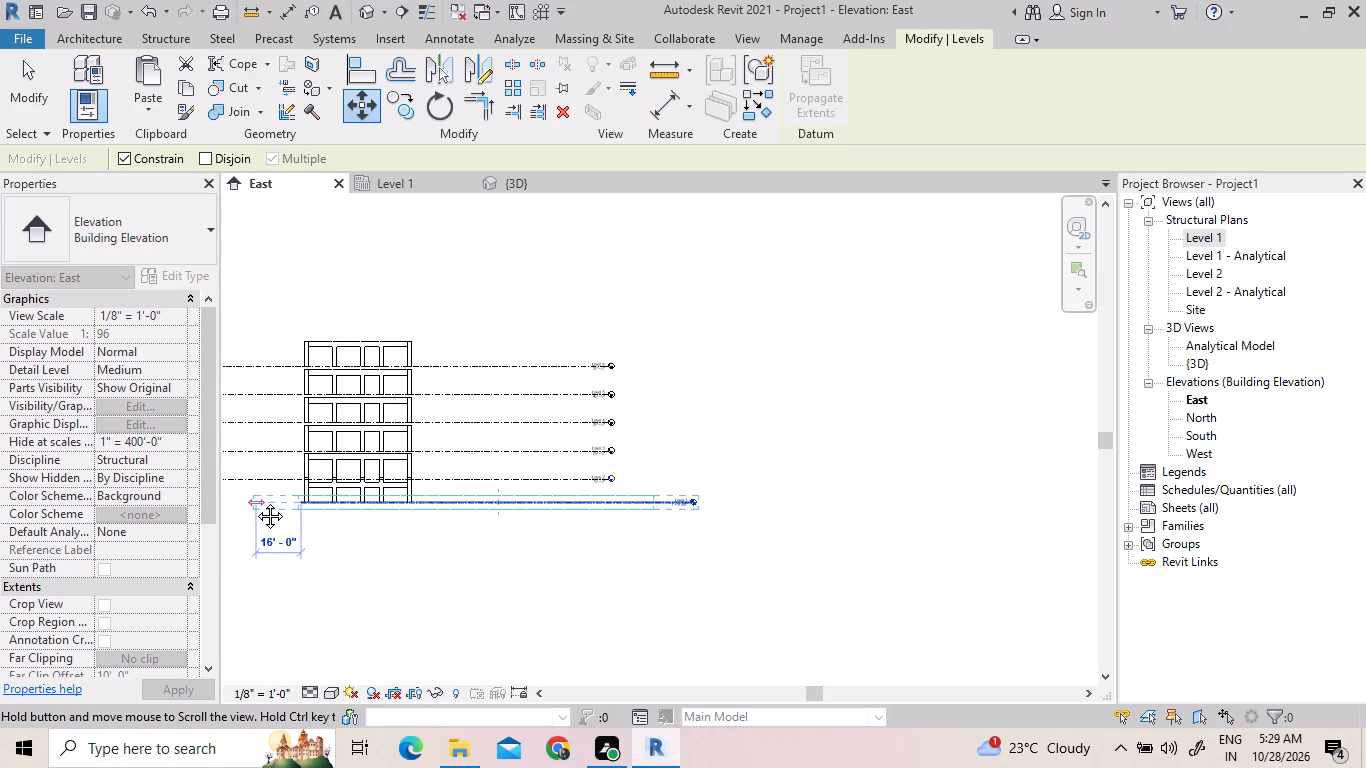
pyautogui.moveTo(255, 501); pyautogui.dragTo(413, 493, button='middle')
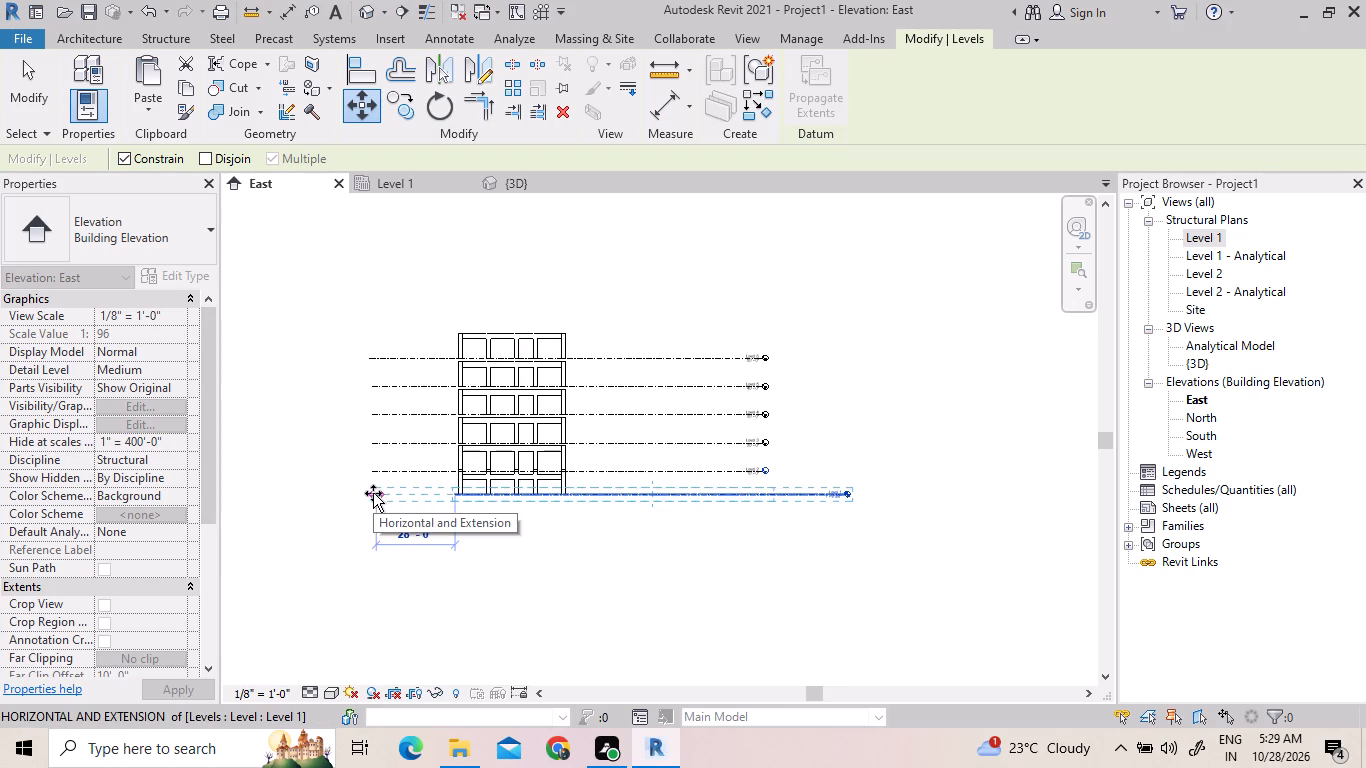
pyautogui.click(372, 493)
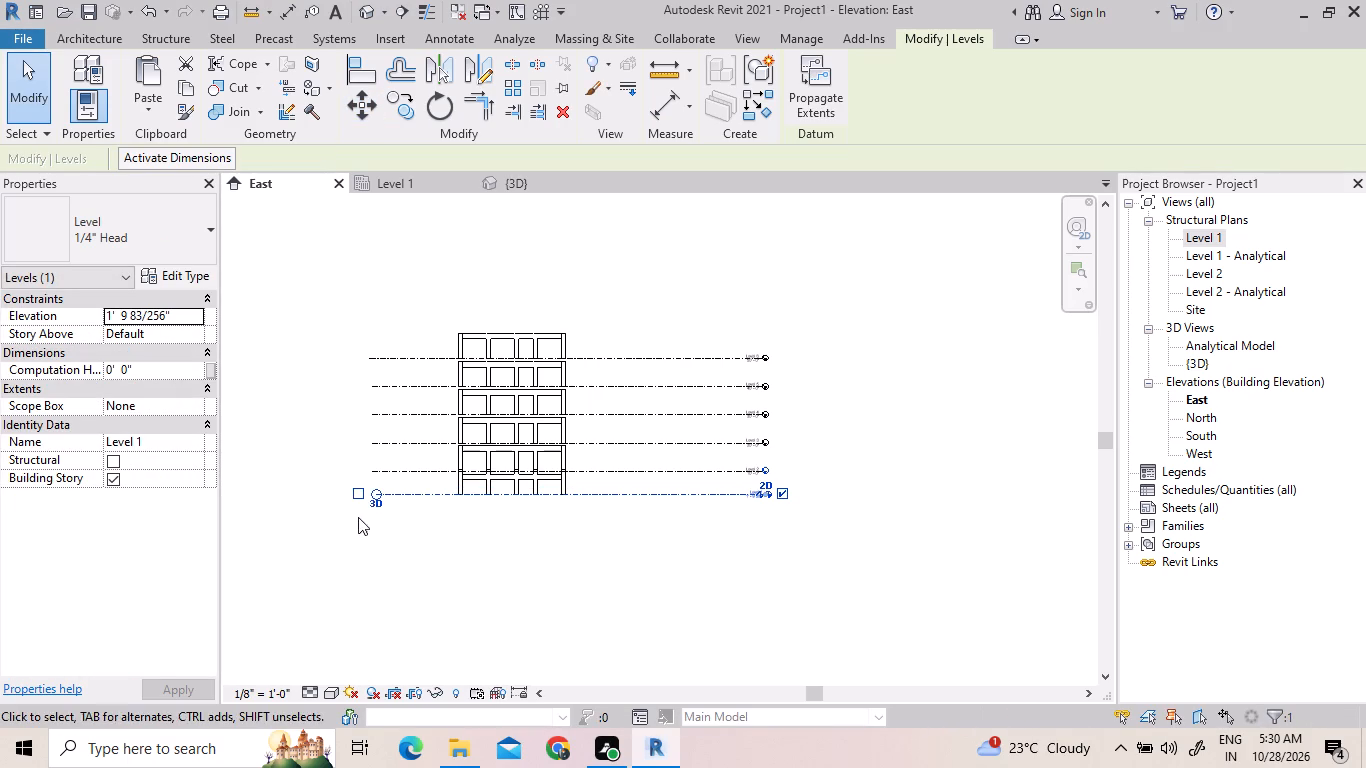
# Examine the level lines and the frame's lowest beams and columns in the 3D view and return to the East elevation.
pyautogui.scroll(5, 384, 506)
pyautogui.scroll(-3, 420, 501)
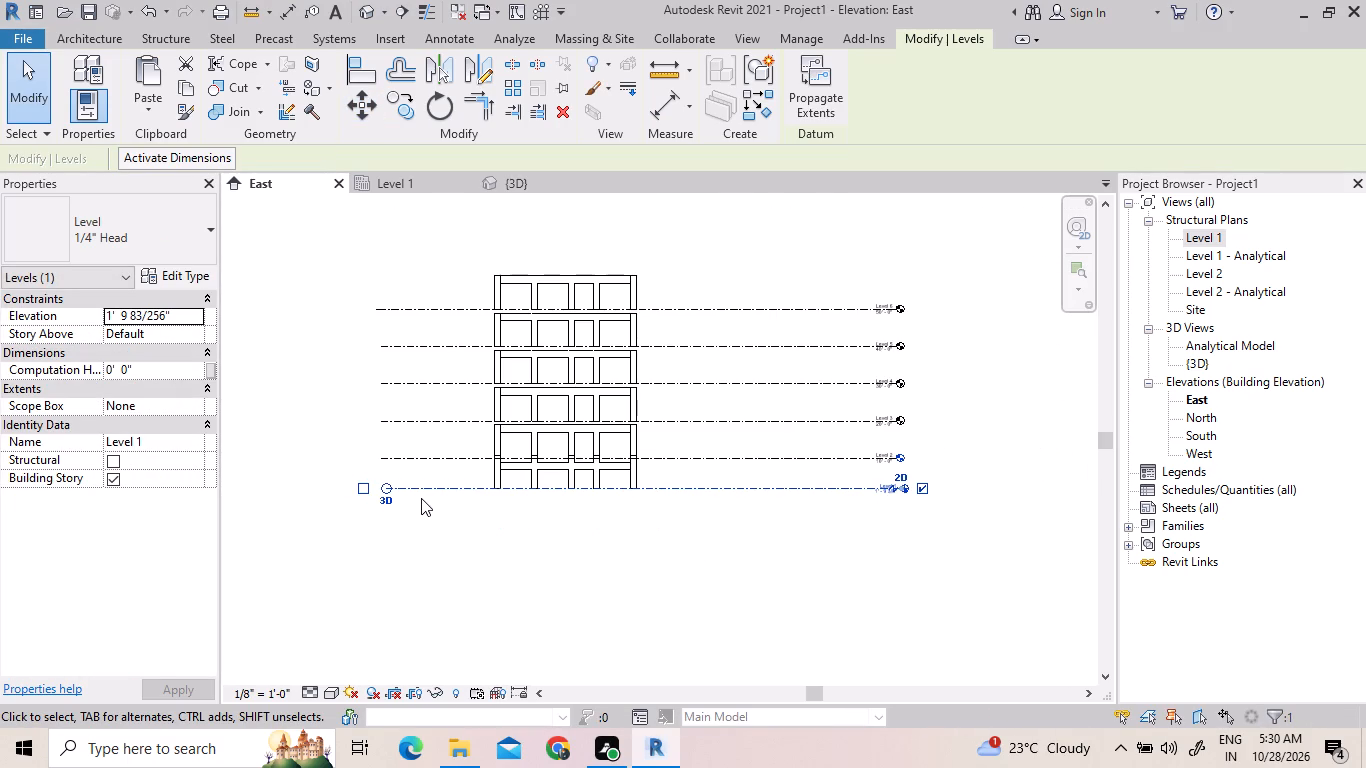
pyautogui.click(533, 178)
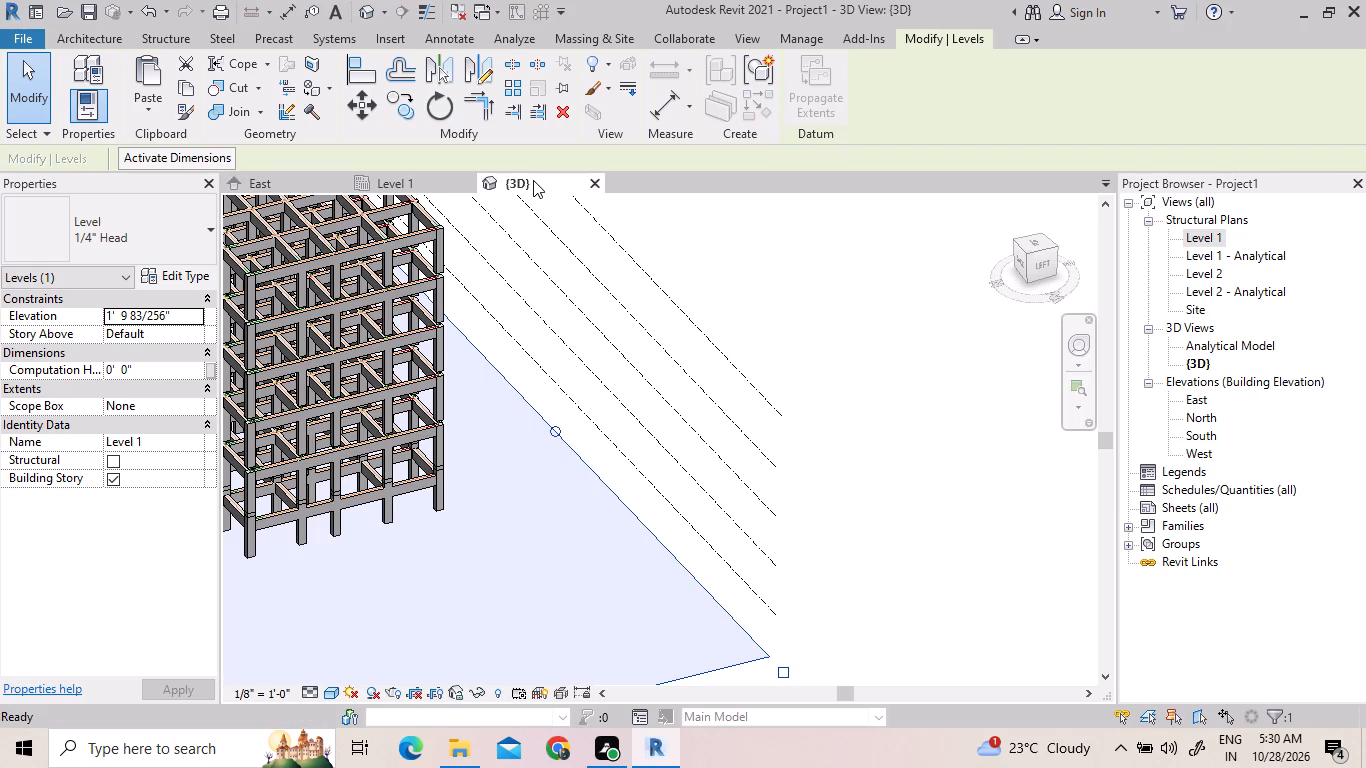
pyautogui.scroll(-4, 654, 345)
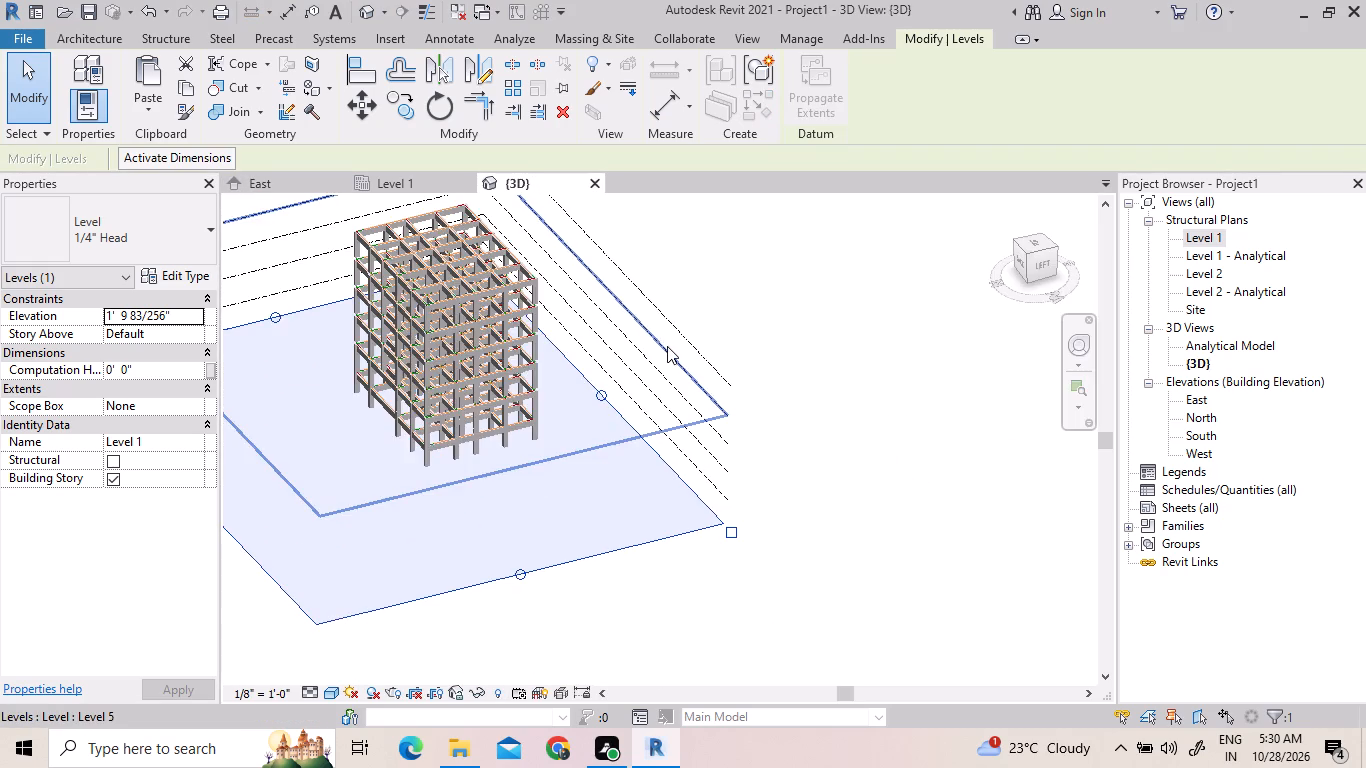
pyautogui.click(483, 577)
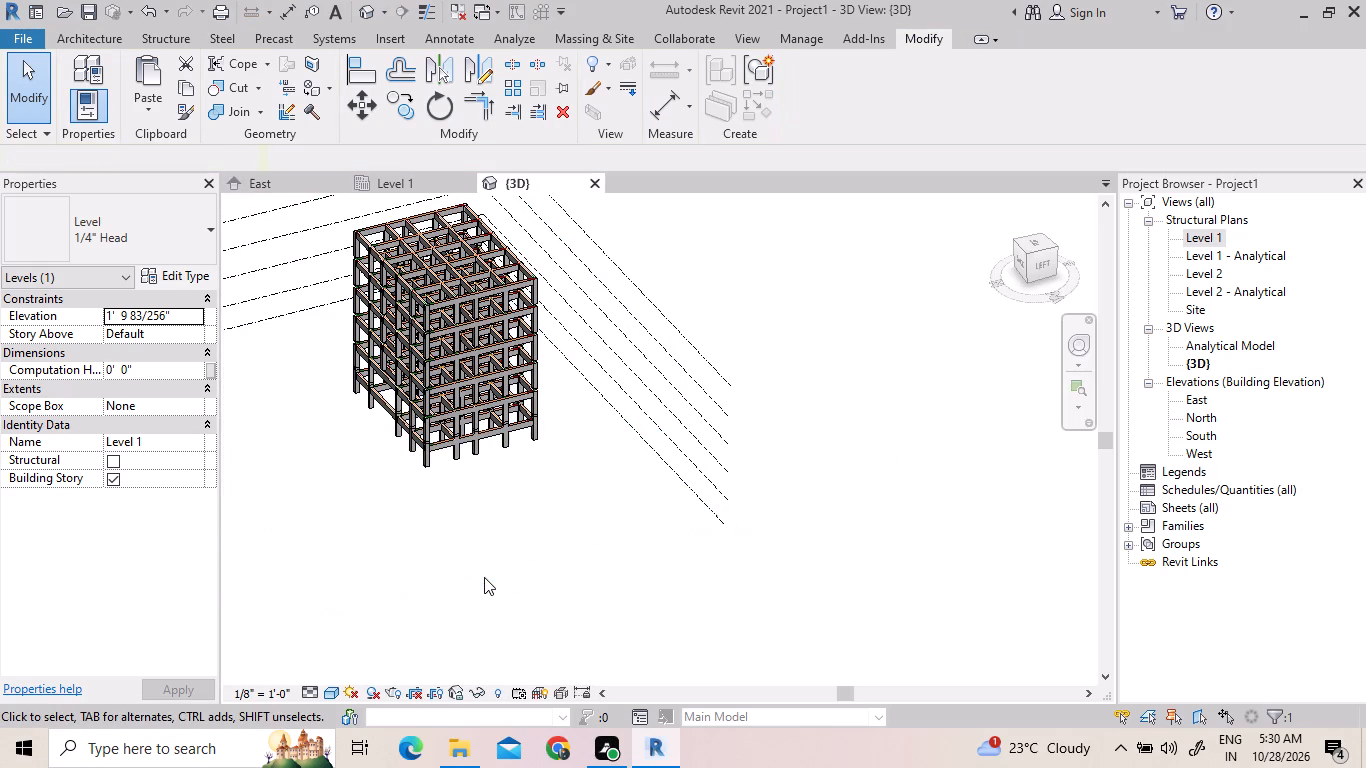
pyautogui.scroll(4, 518, 364)
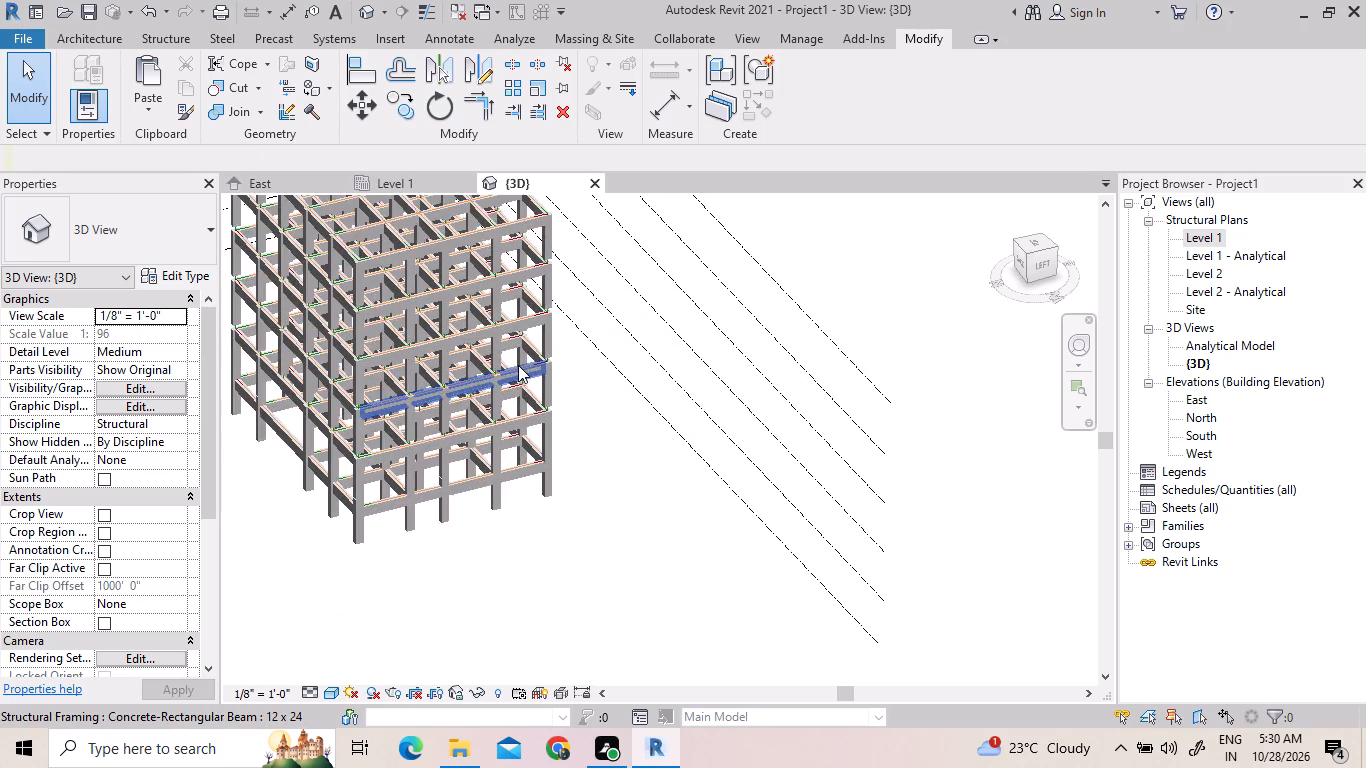
pyautogui.scroll(8, 545, 493)
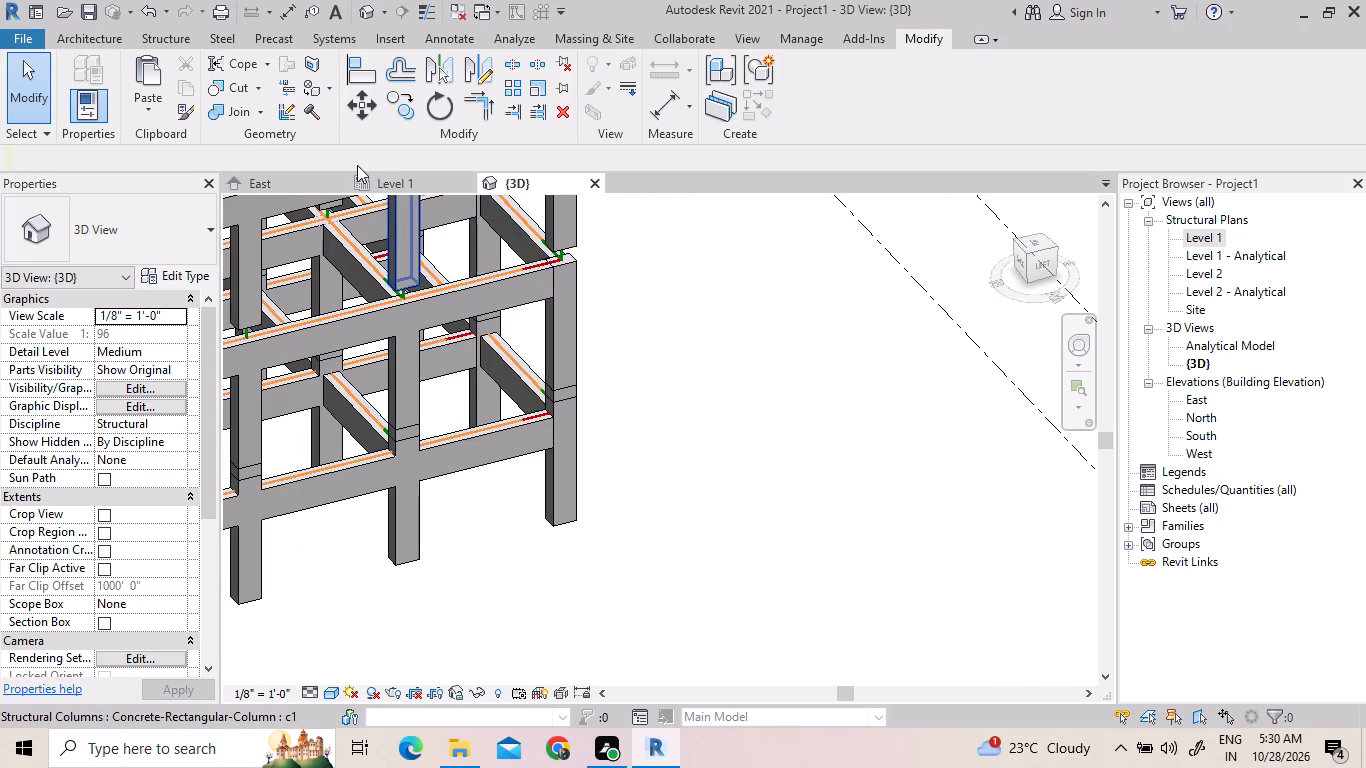
pyautogui.click(274, 185)
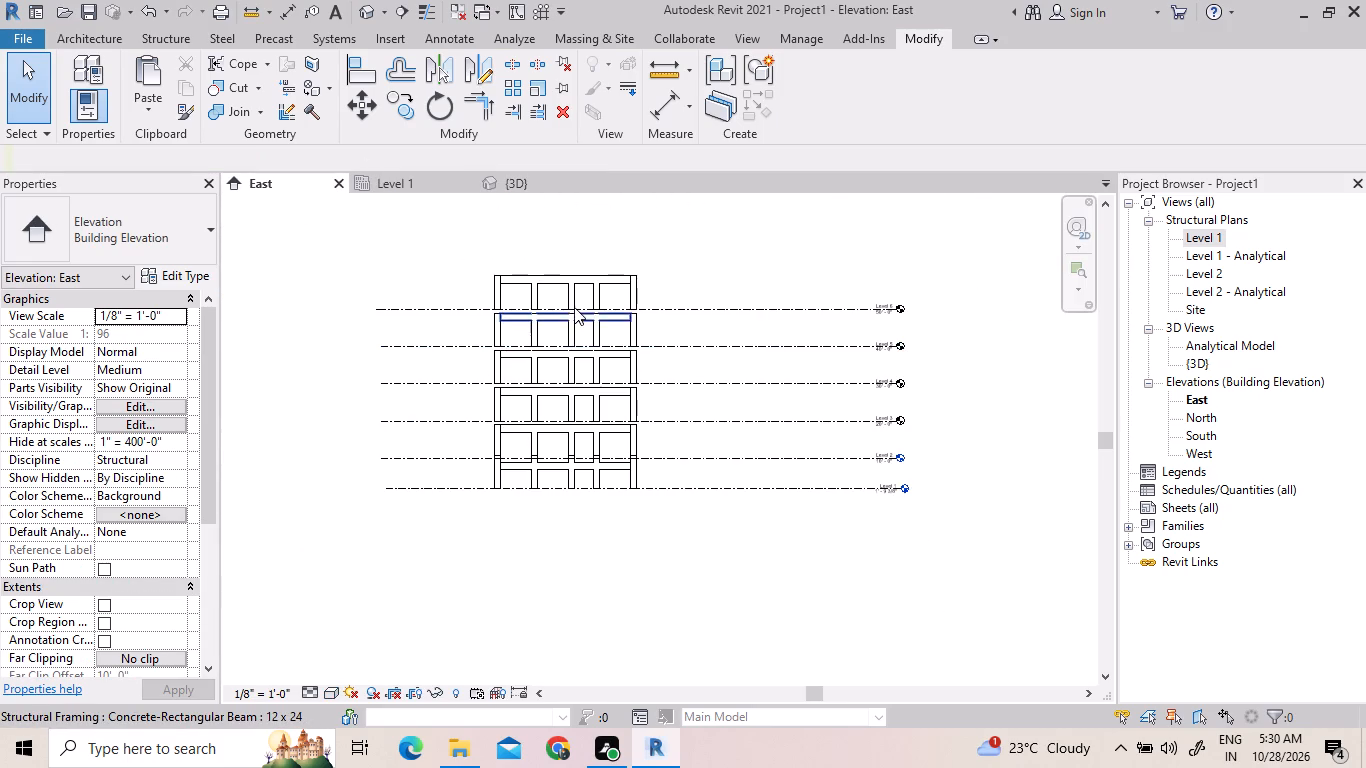
# Try to move the upper four storeys and their level lines down onto the storey below, using an end column's bottom corner as base point.
pyautogui.scroll(4, 573, 307)
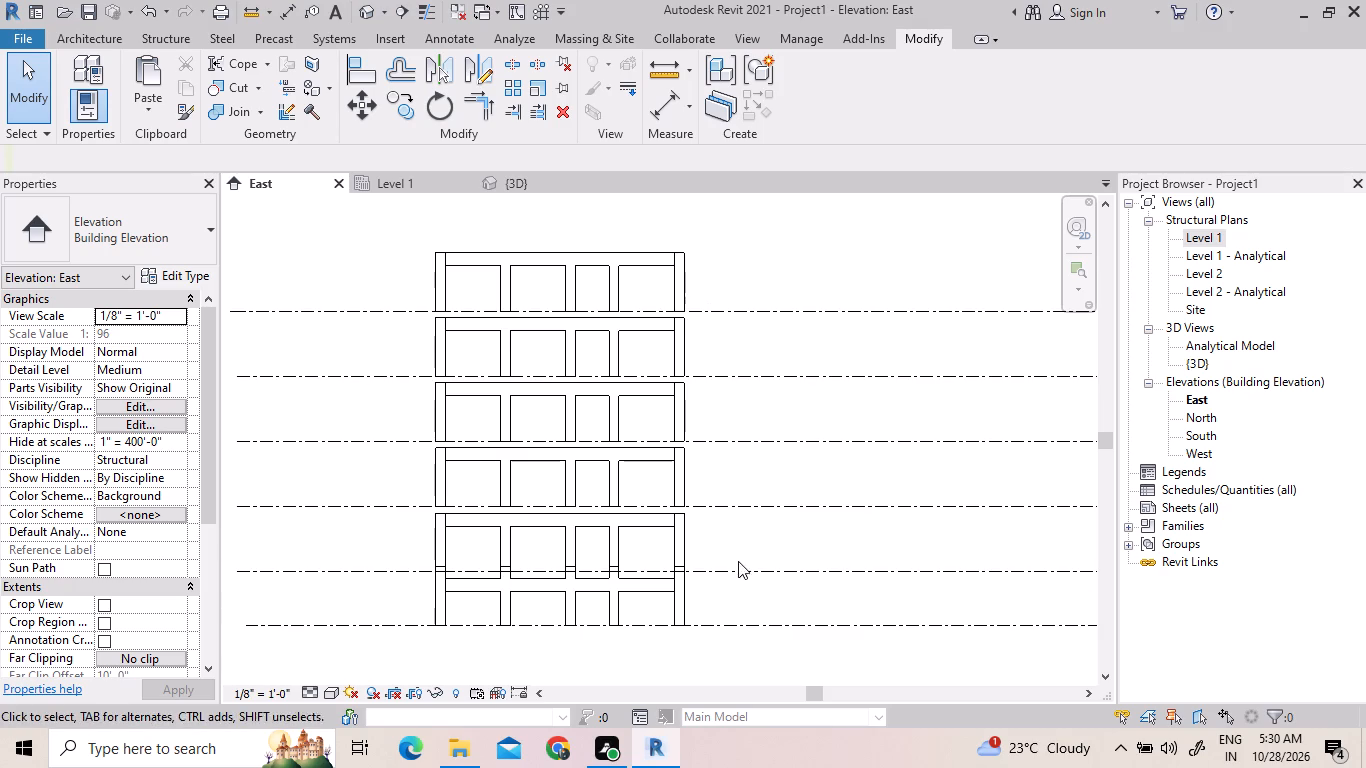
pyautogui.moveTo(726, 485); pyautogui.dragTo(714, 480)
pyautogui.moveTo(714, 480); pyautogui.dragTo(385, 257)
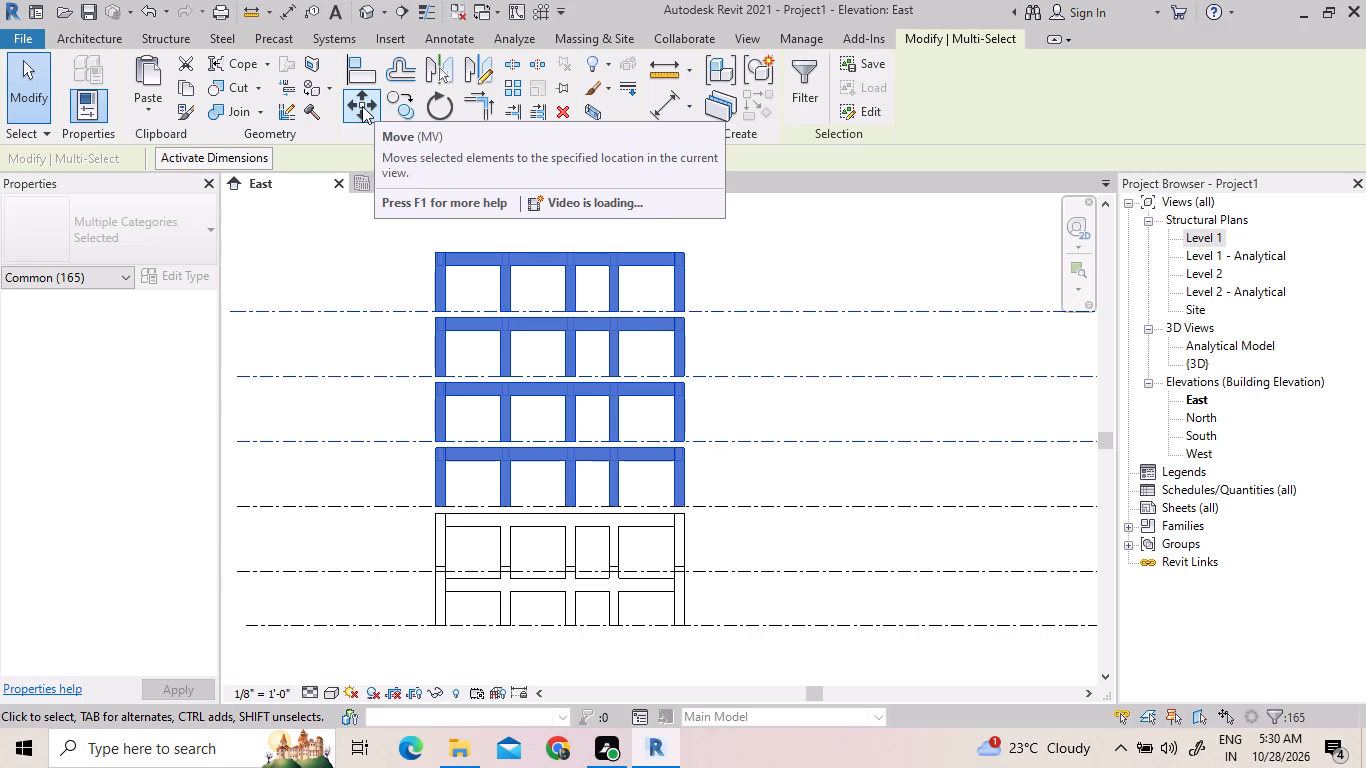
pyautogui.click(362, 106)
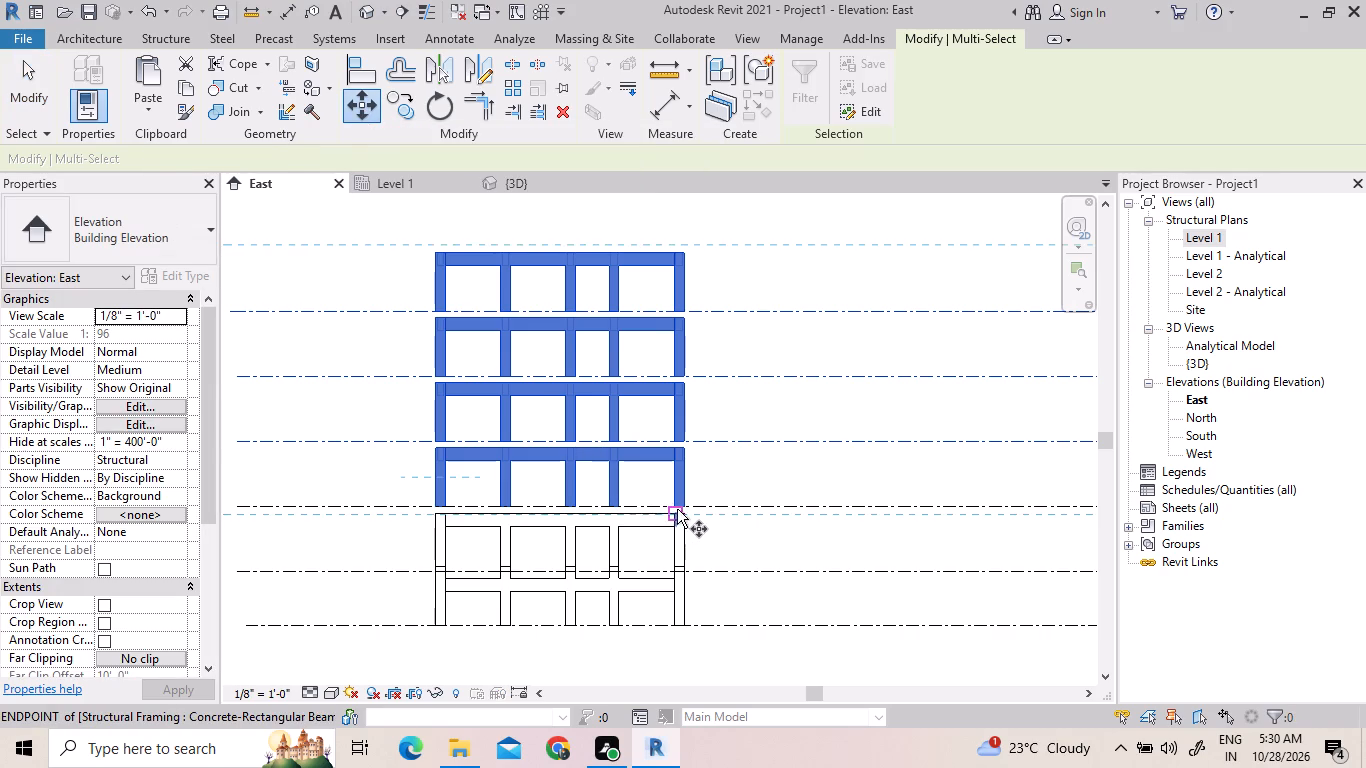
pyautogui.scroll(3, 673, 514)
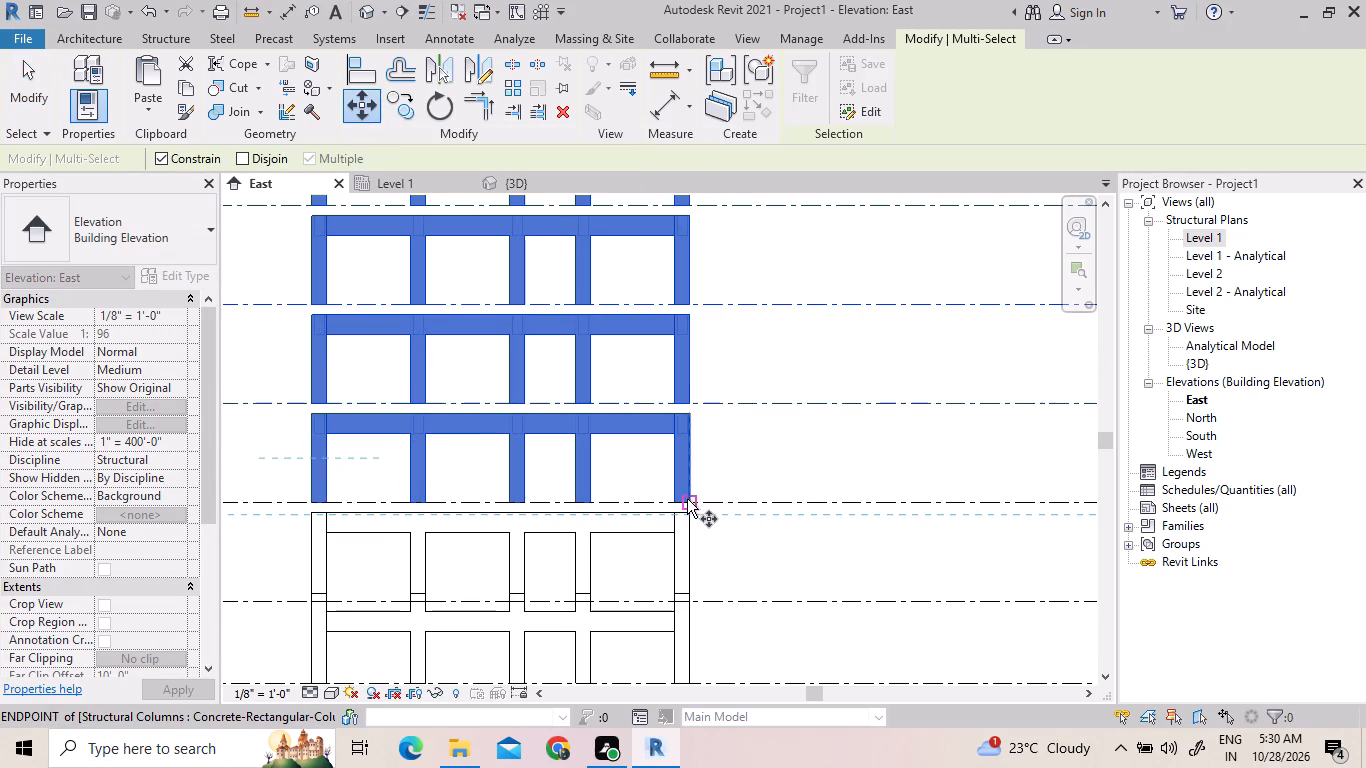
pyautogui.click(687, 500)
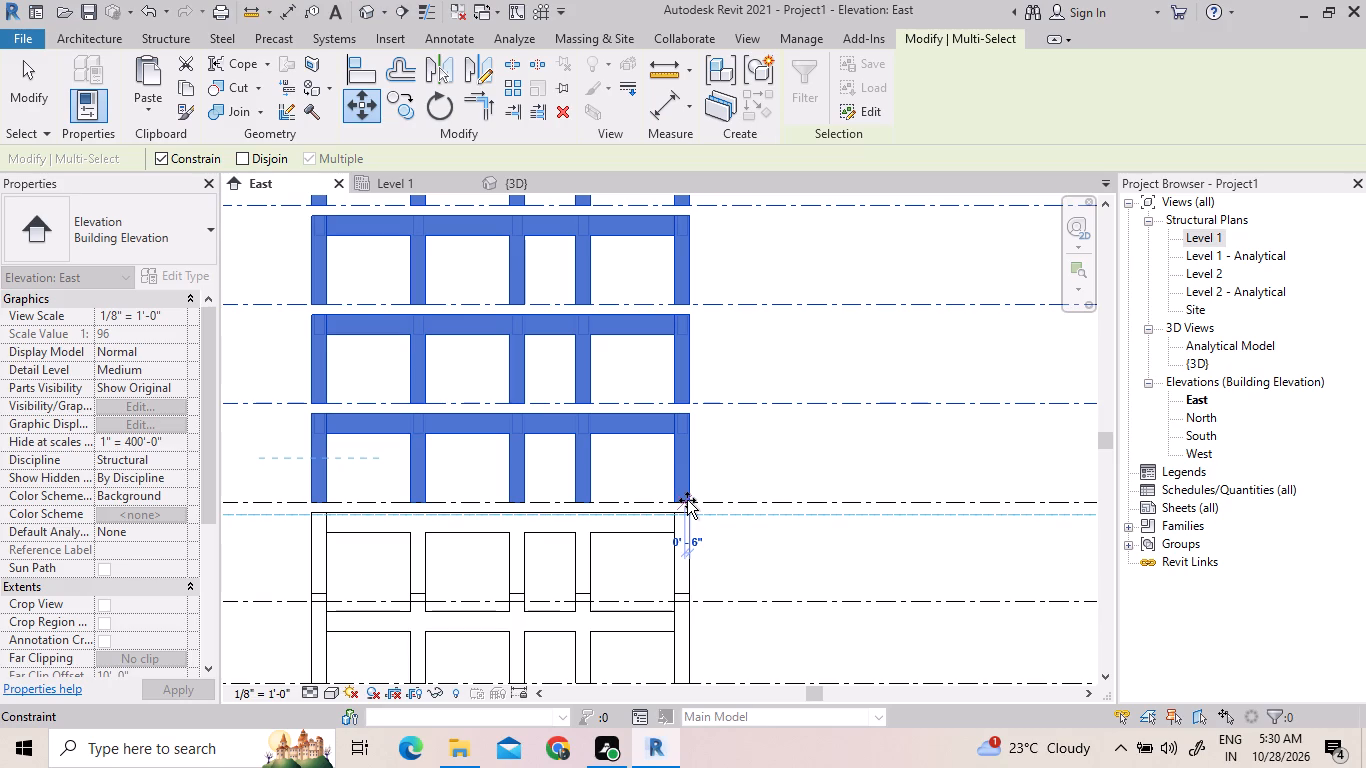
pyautogui.click(687, 511)
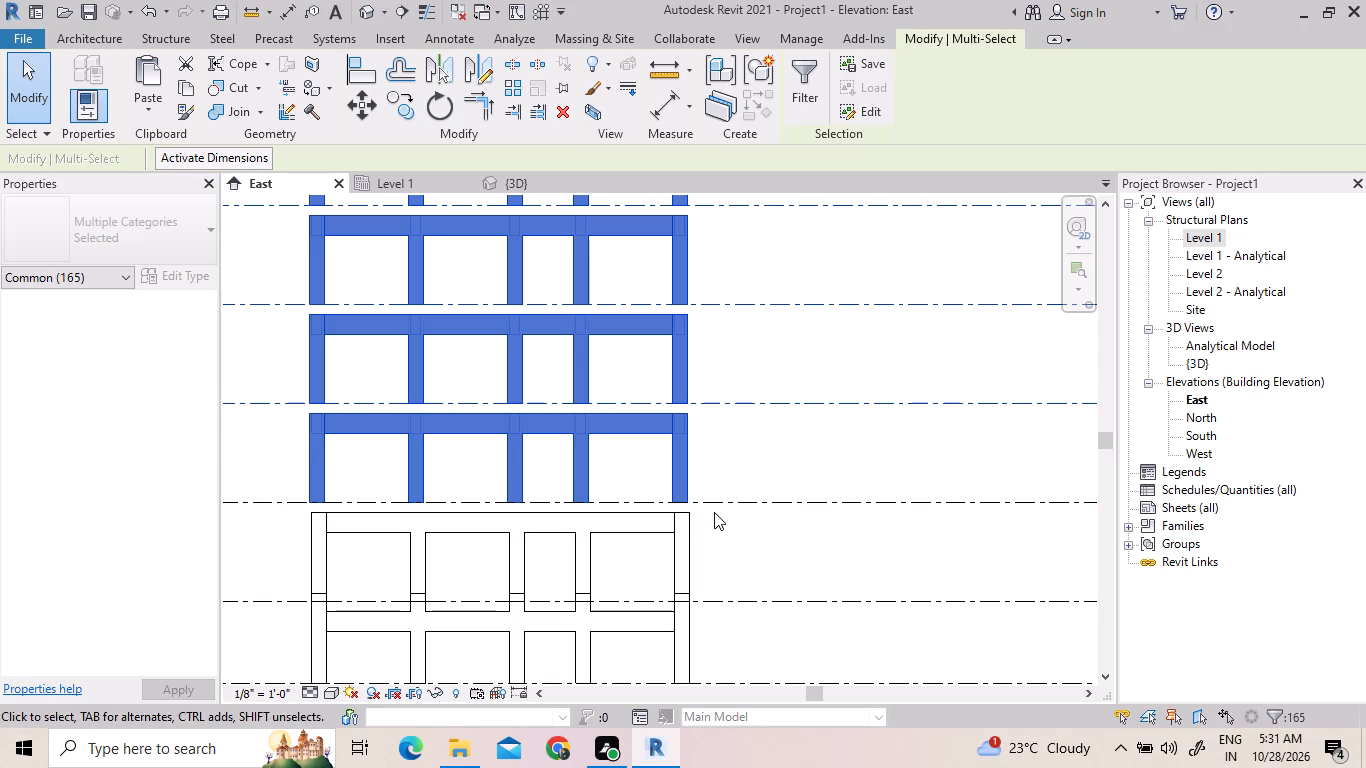
pyautogui.scroll(-3, 726, 498)
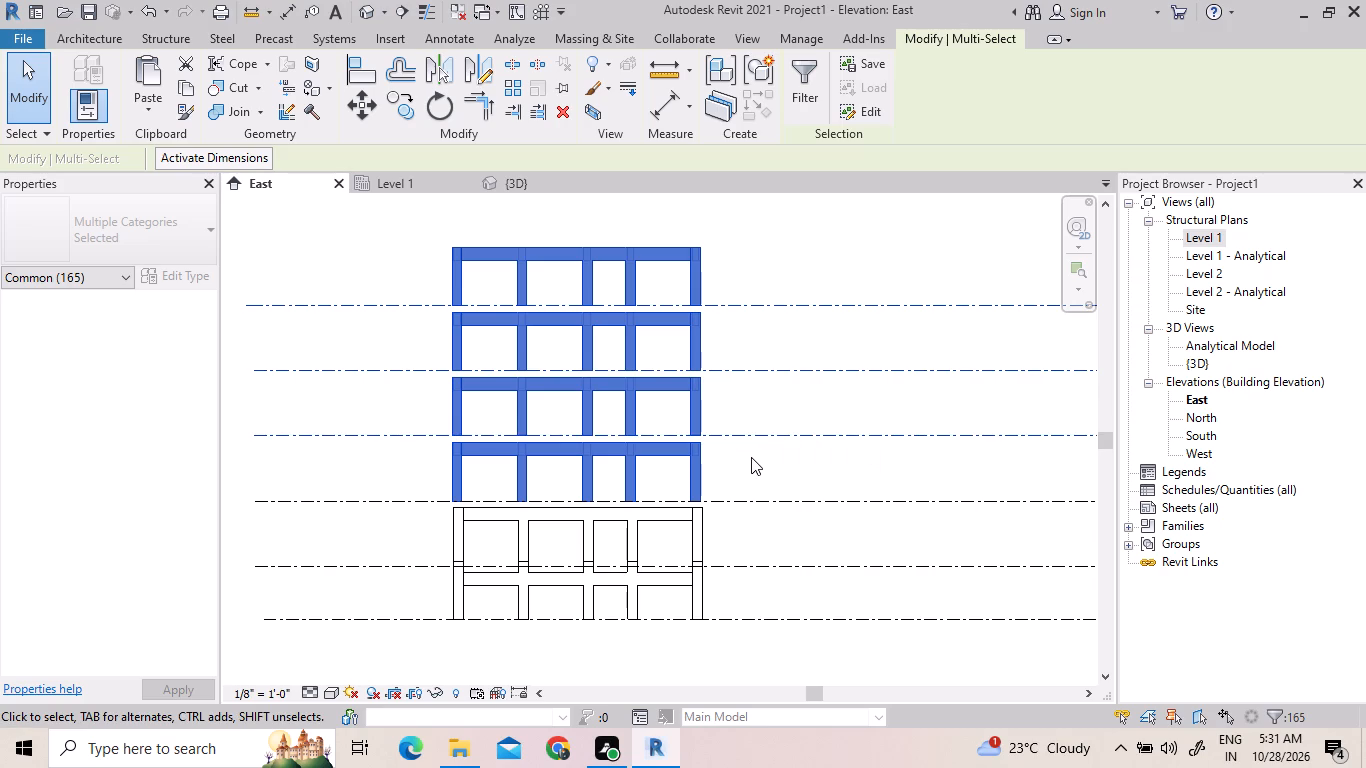
pyautogui.click(731, 470)
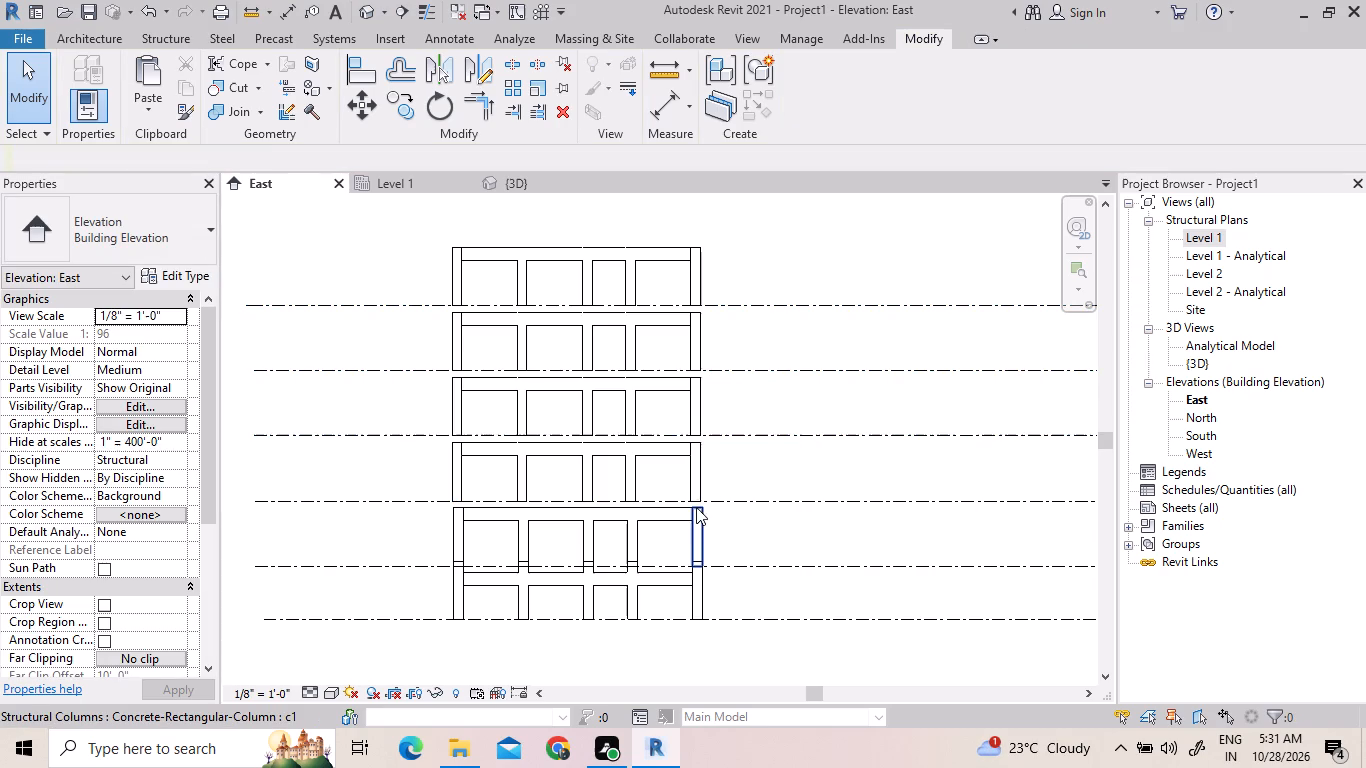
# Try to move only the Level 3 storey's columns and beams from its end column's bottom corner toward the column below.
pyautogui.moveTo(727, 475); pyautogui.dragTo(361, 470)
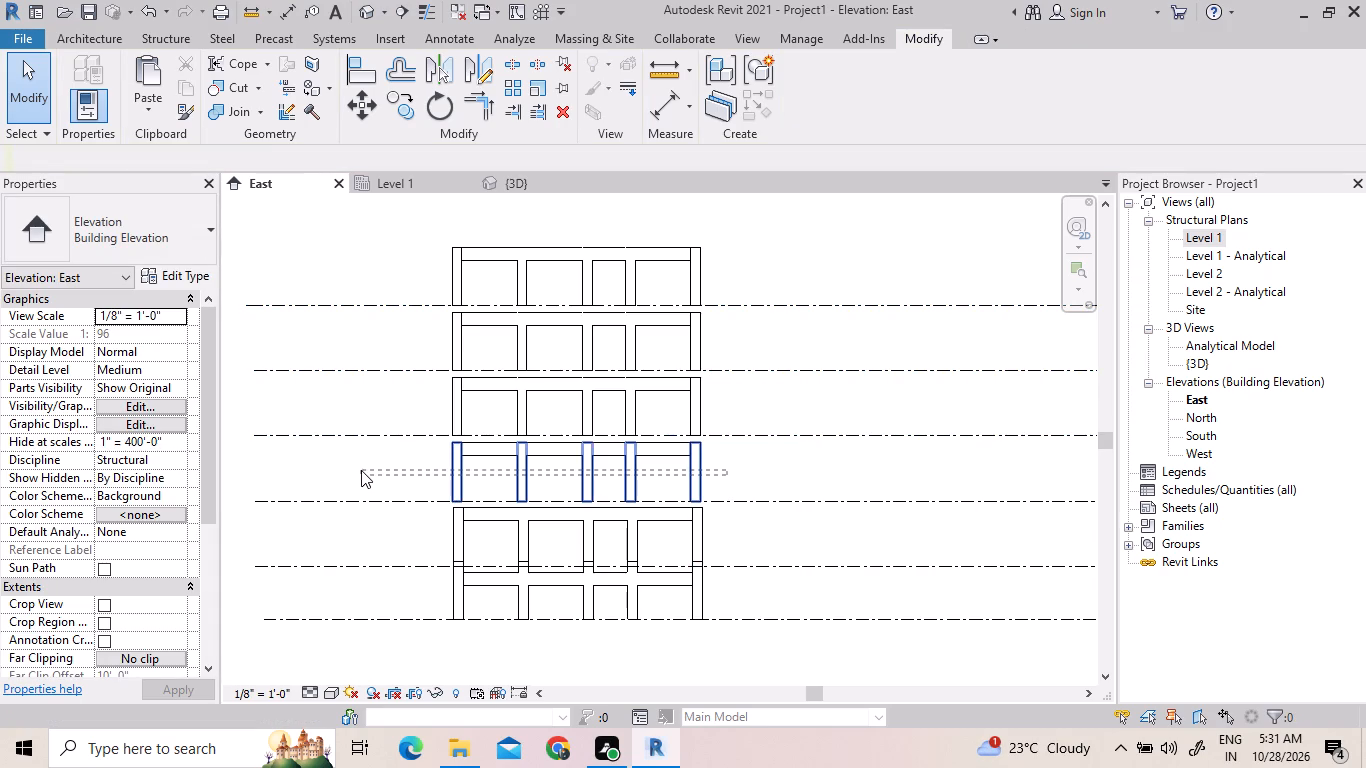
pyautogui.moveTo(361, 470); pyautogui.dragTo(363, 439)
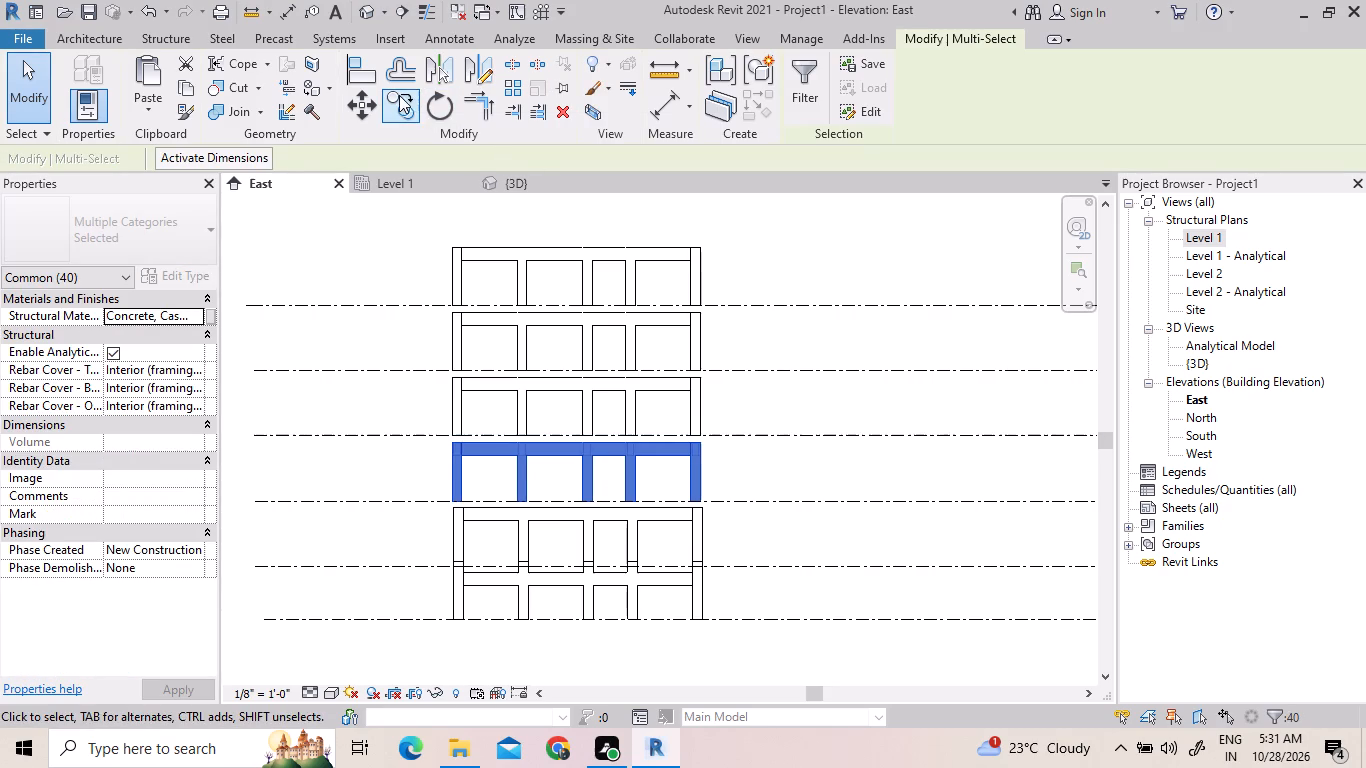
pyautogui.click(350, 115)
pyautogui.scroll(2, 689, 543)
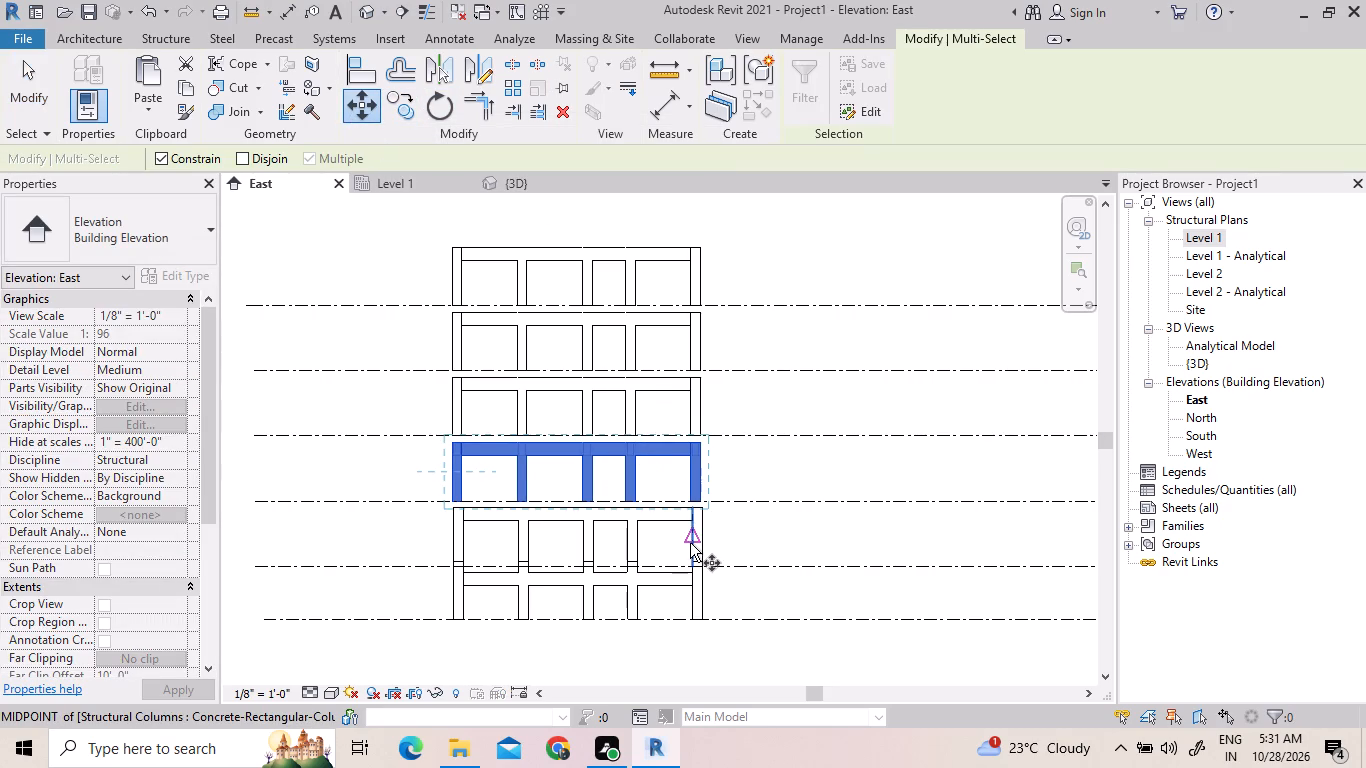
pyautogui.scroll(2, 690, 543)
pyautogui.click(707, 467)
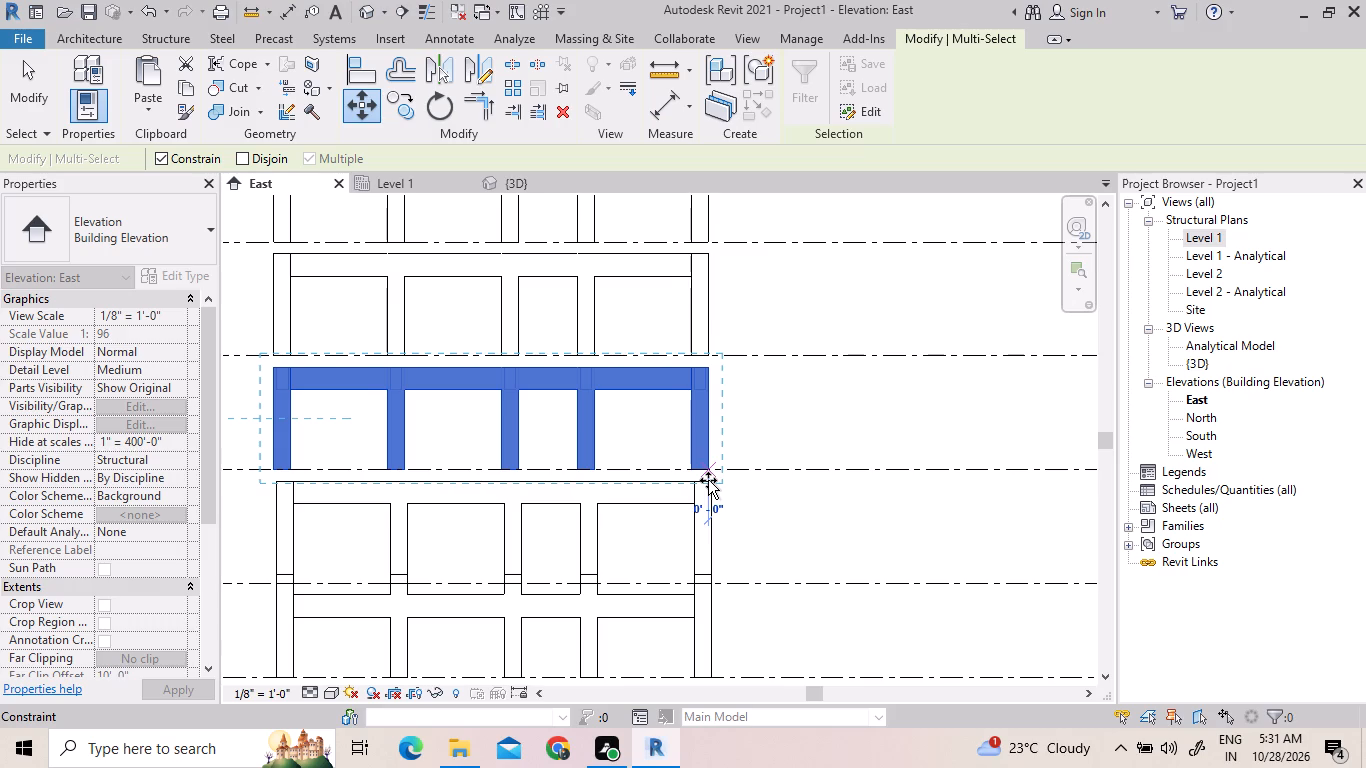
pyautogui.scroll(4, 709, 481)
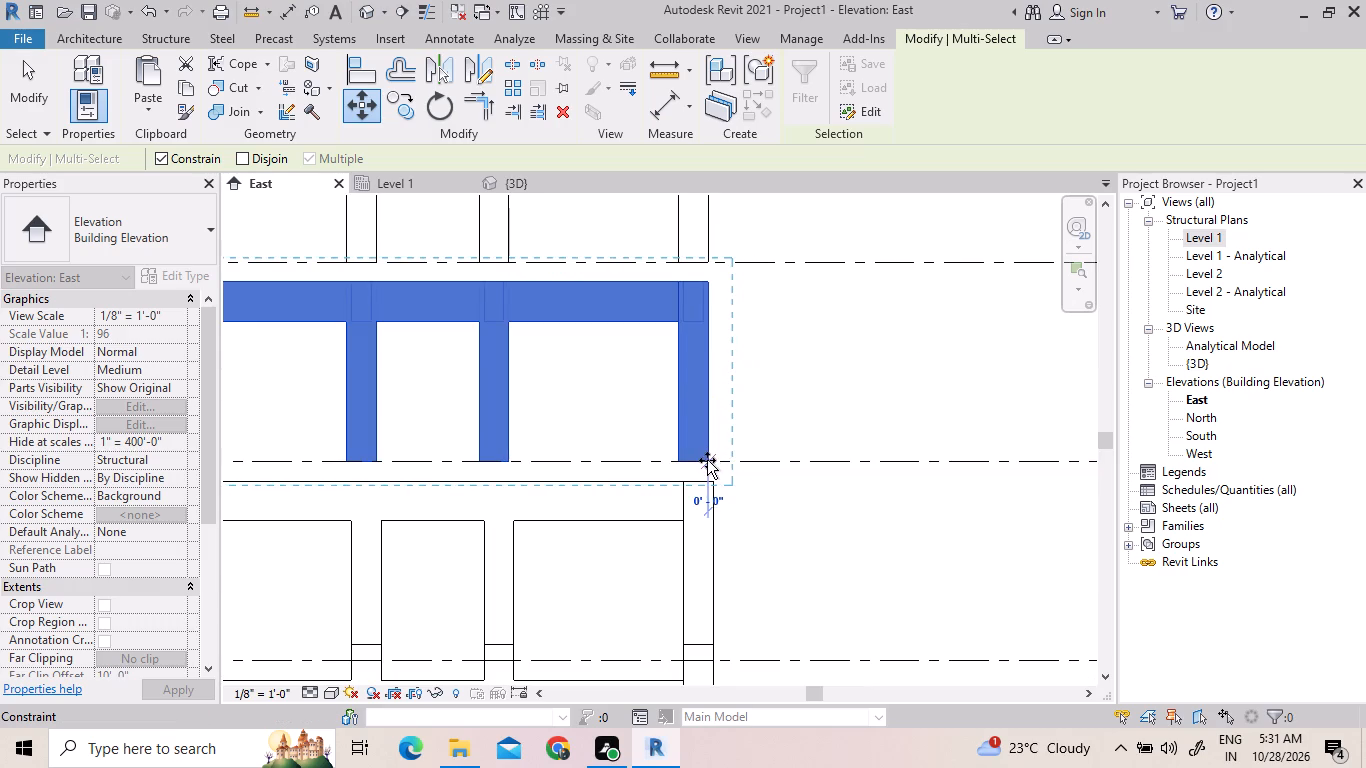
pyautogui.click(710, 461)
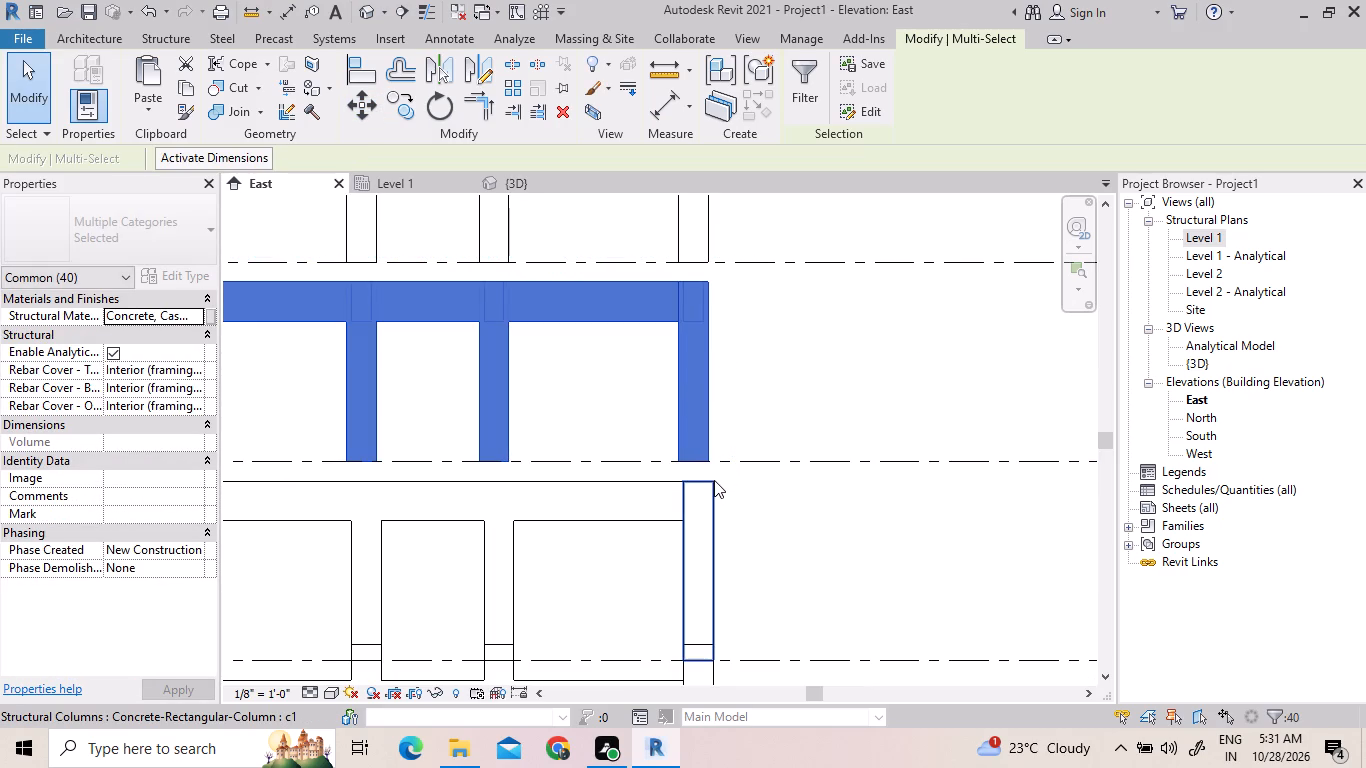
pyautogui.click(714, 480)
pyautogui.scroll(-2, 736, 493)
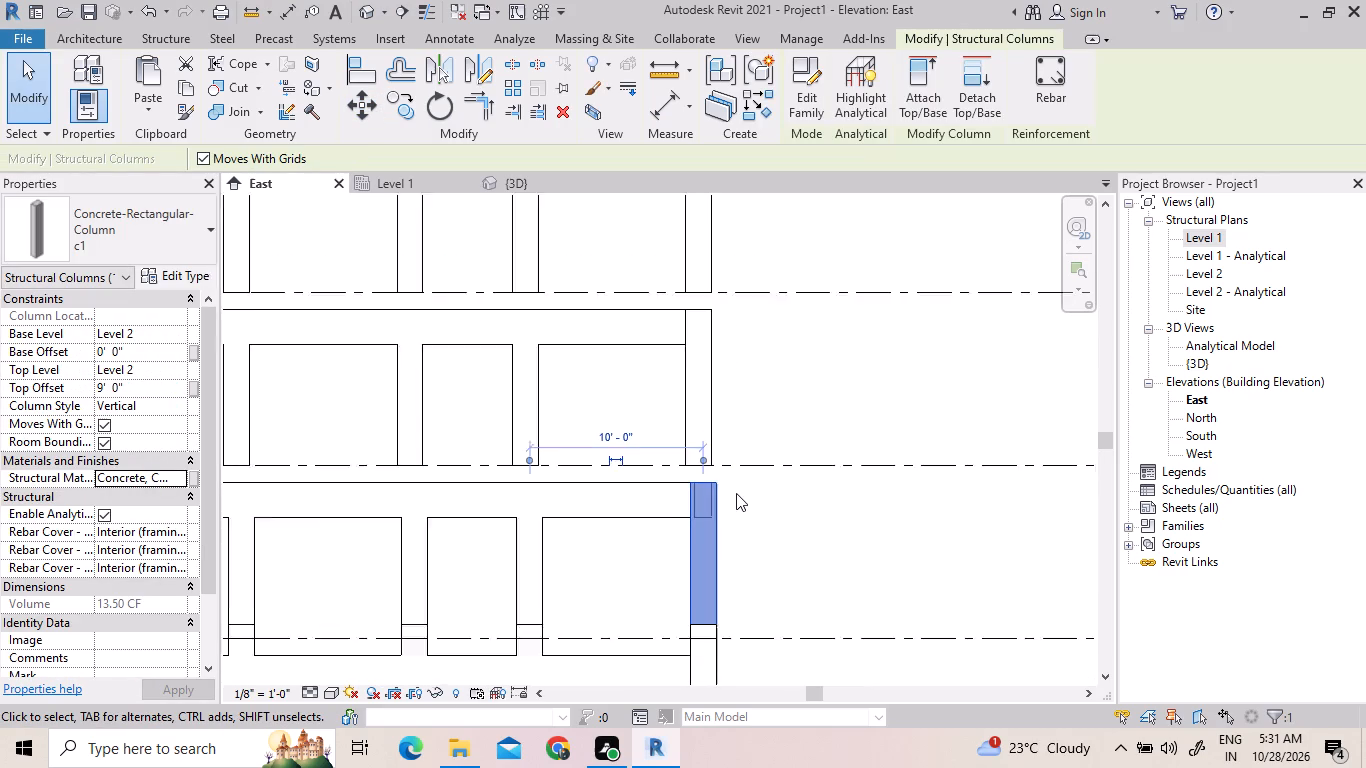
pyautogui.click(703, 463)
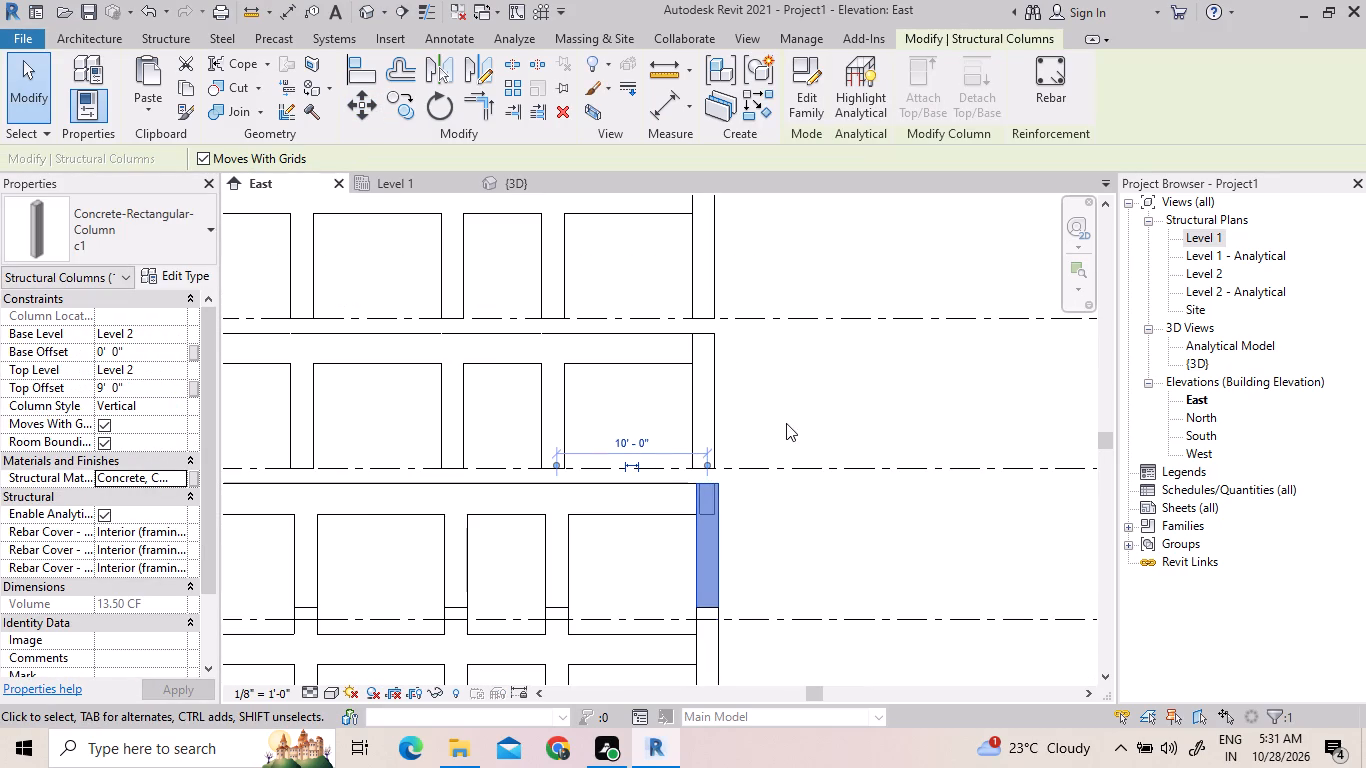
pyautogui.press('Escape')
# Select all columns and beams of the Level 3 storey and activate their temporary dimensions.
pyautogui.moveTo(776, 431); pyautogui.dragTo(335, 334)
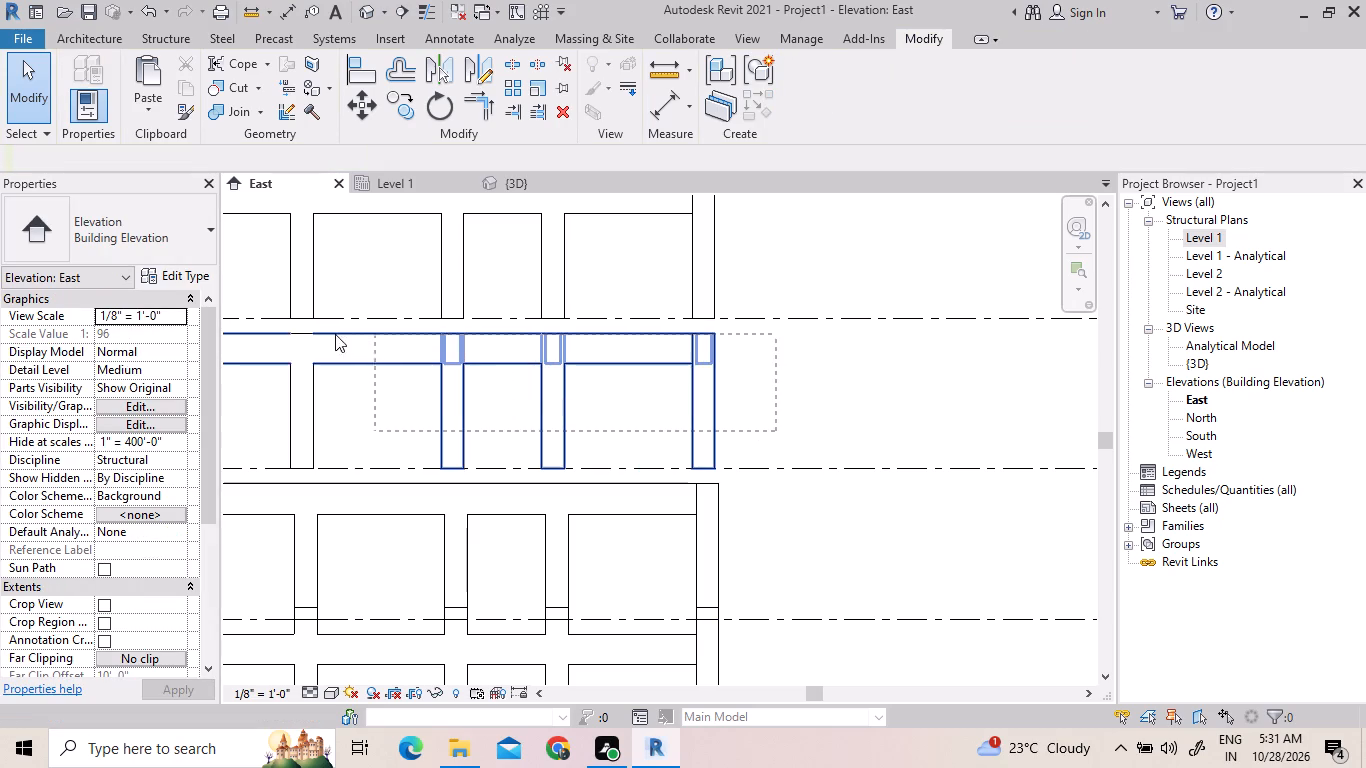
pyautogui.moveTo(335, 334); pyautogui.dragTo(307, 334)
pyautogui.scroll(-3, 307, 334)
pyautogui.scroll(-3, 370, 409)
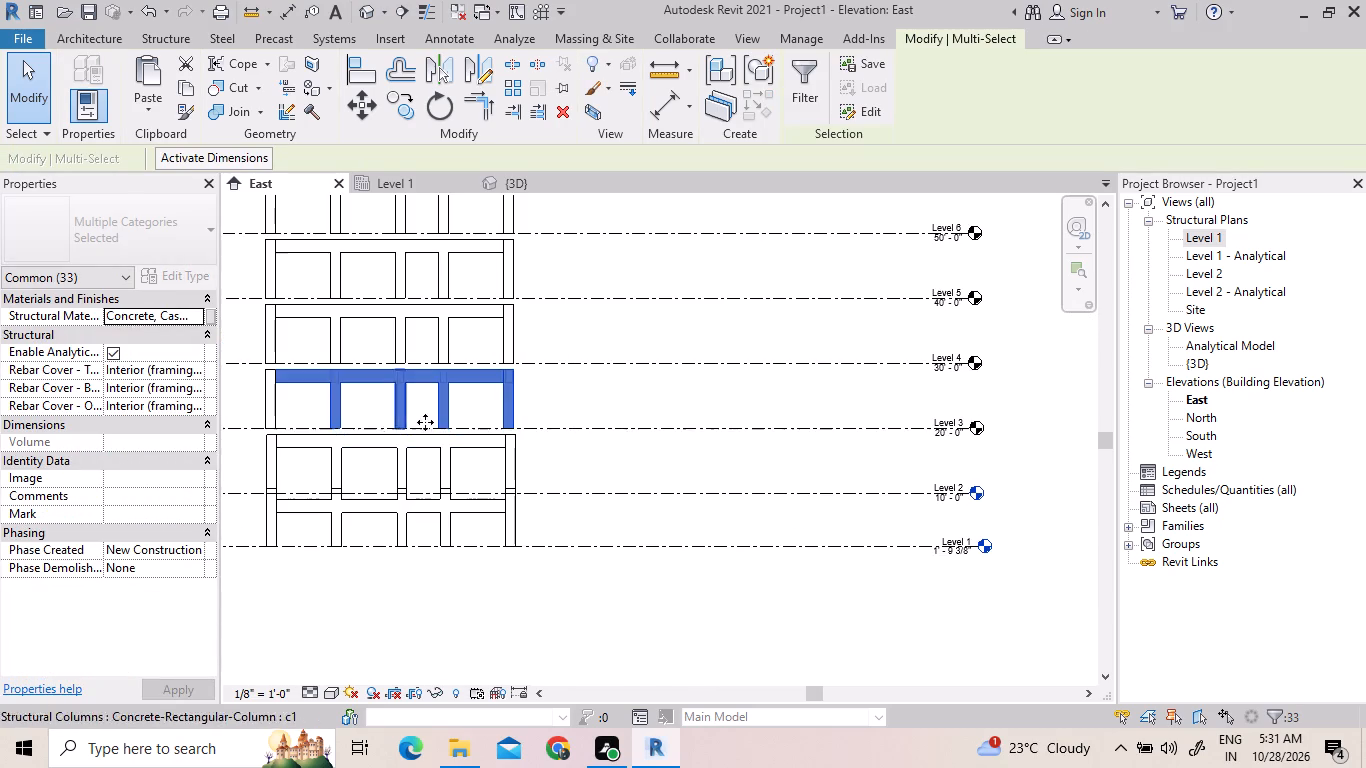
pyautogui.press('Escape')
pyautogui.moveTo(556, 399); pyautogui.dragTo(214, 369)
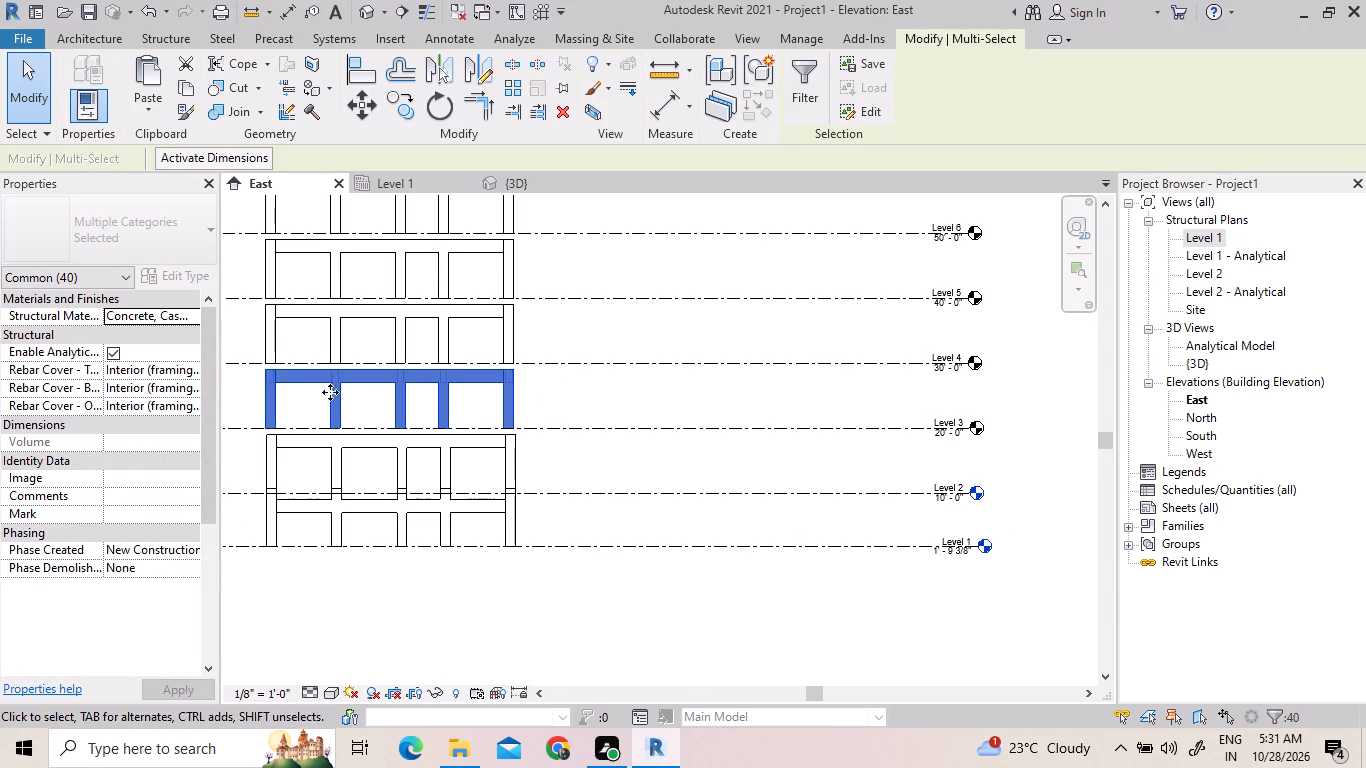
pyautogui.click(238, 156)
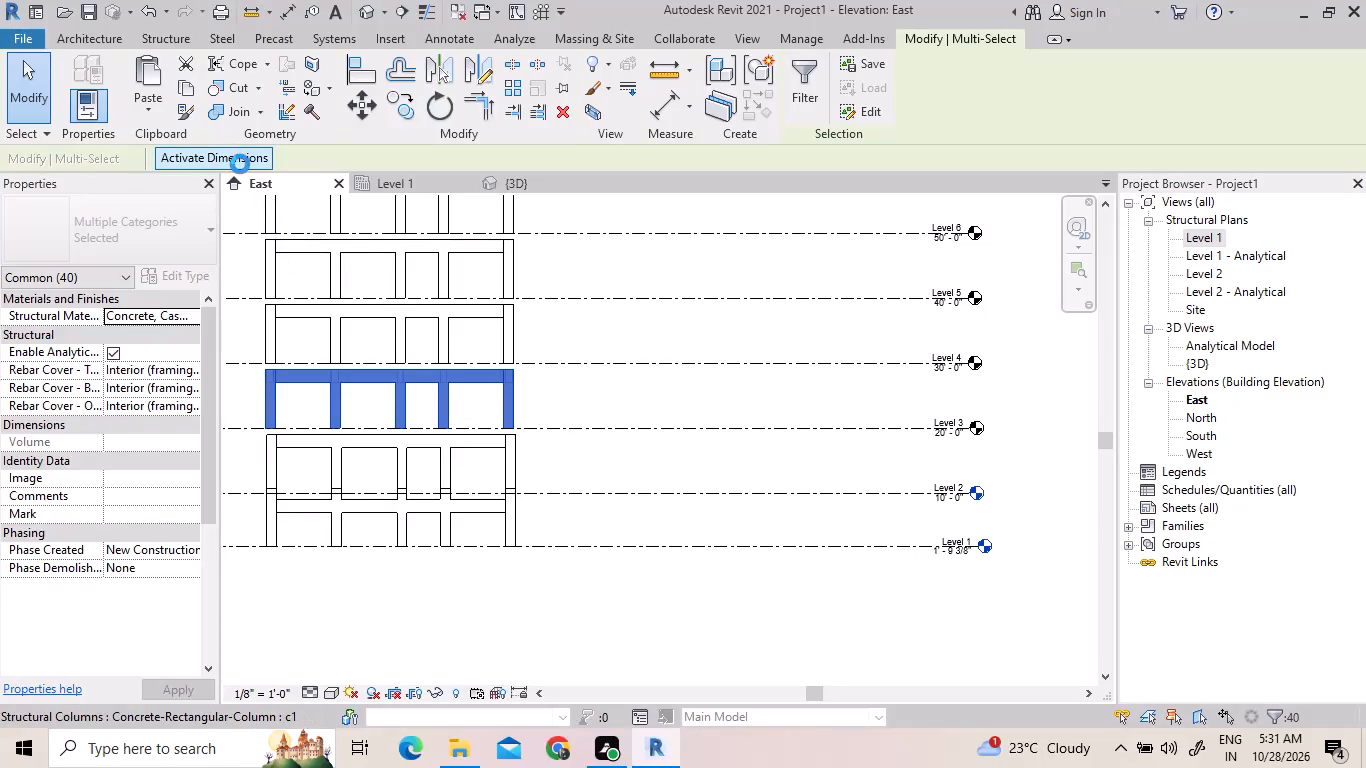
# Shift the Level 3 storey's end column horizontally in line with the column below and lock the alignment.
pyautogui.scroll(4, 501, 414)
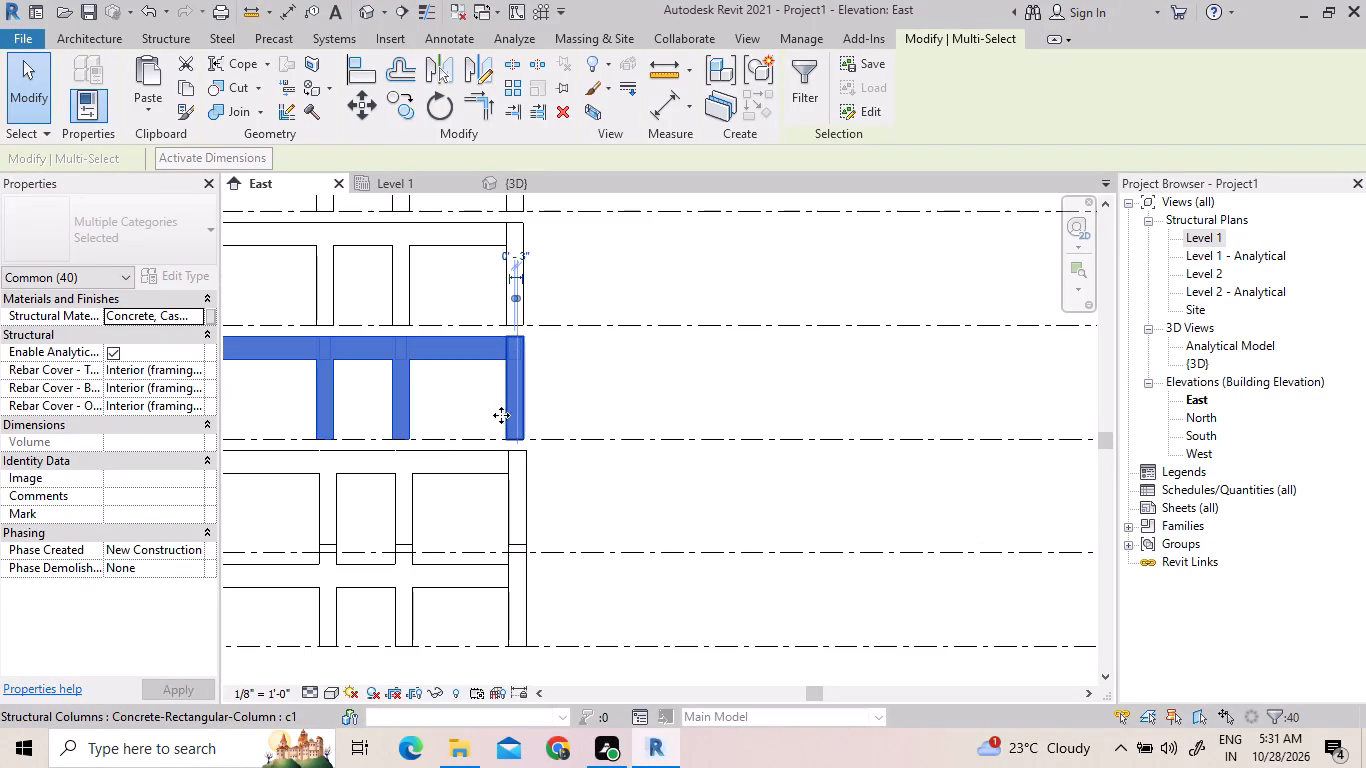
pyautogui.scroll(8, 522, 439)
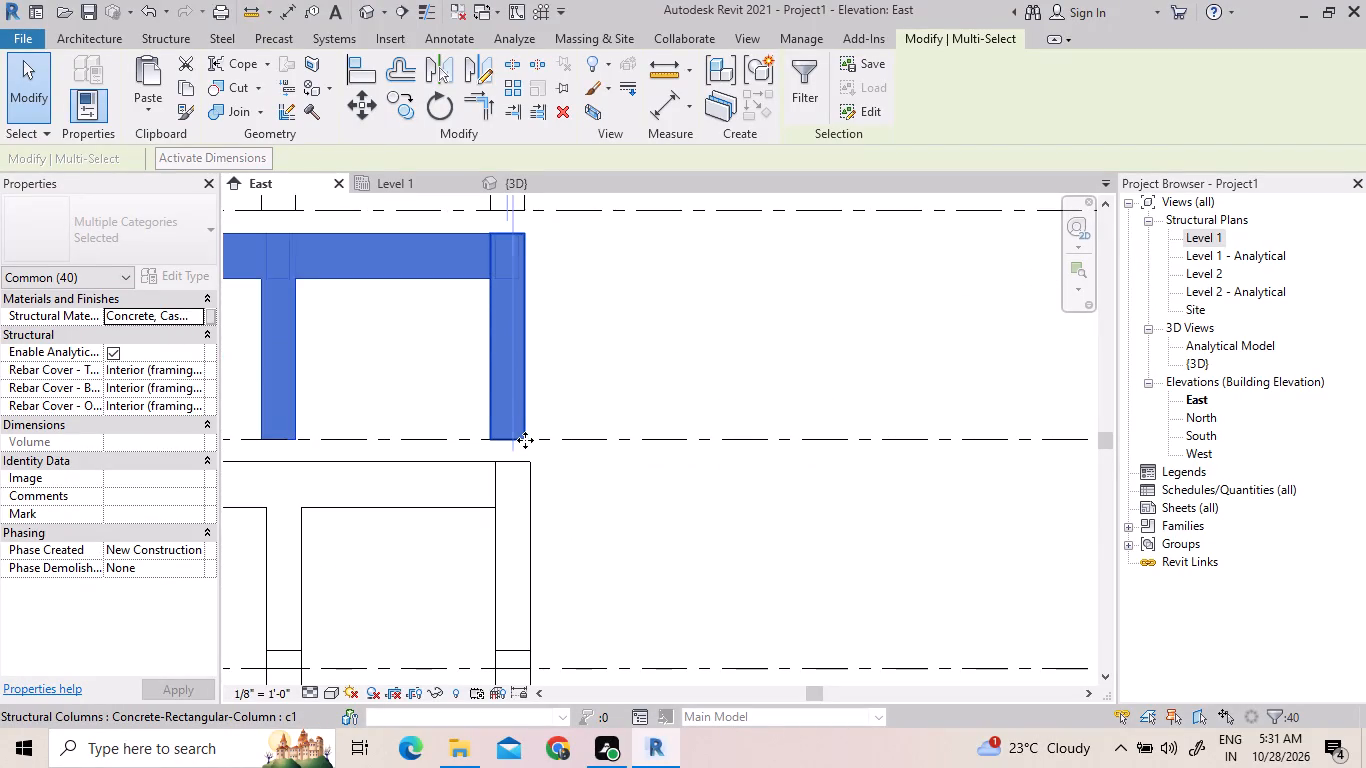
pyautogui.scroll(1, 525, 440)
pyautogui.moveTo(525, 438); pyautogui.dragTo(525, 447)
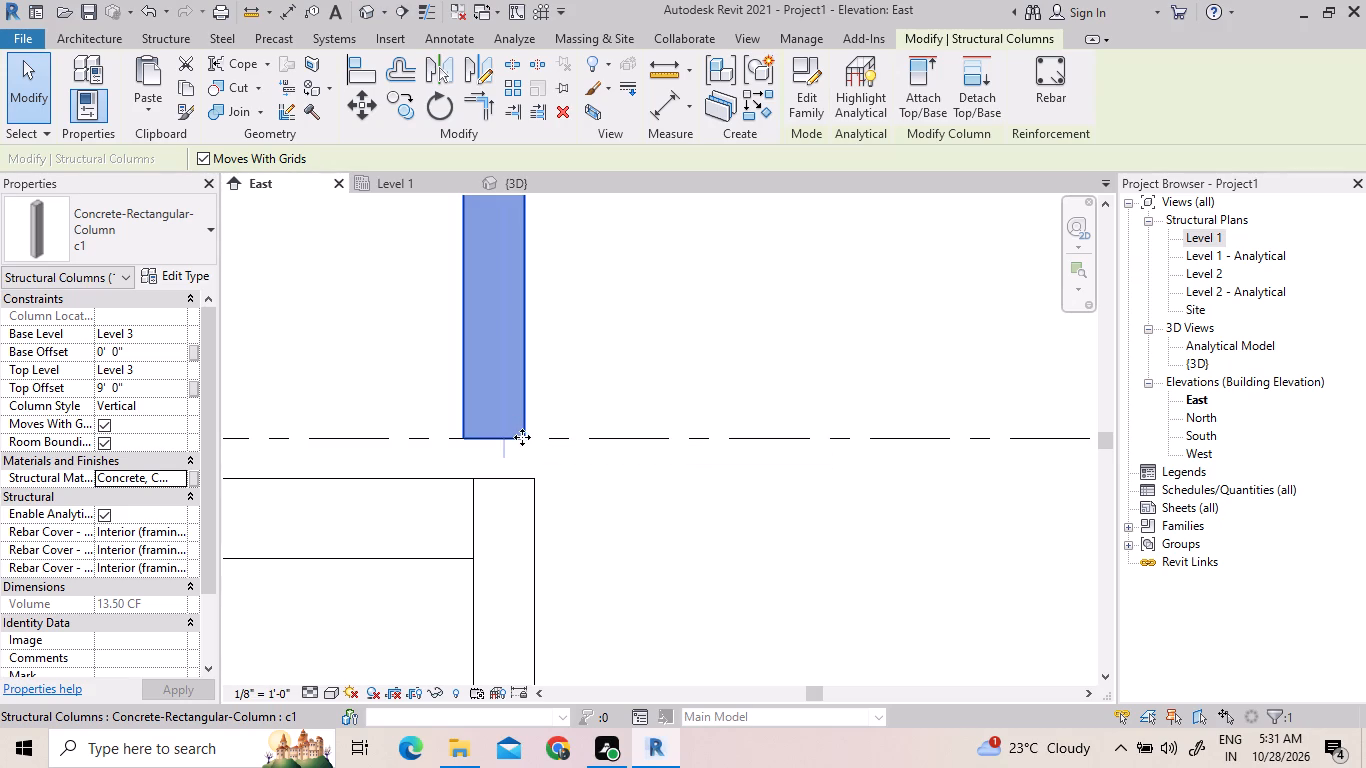
pyautogui.moveTo(522, 437); pyautogui.dragTo(534, 479)
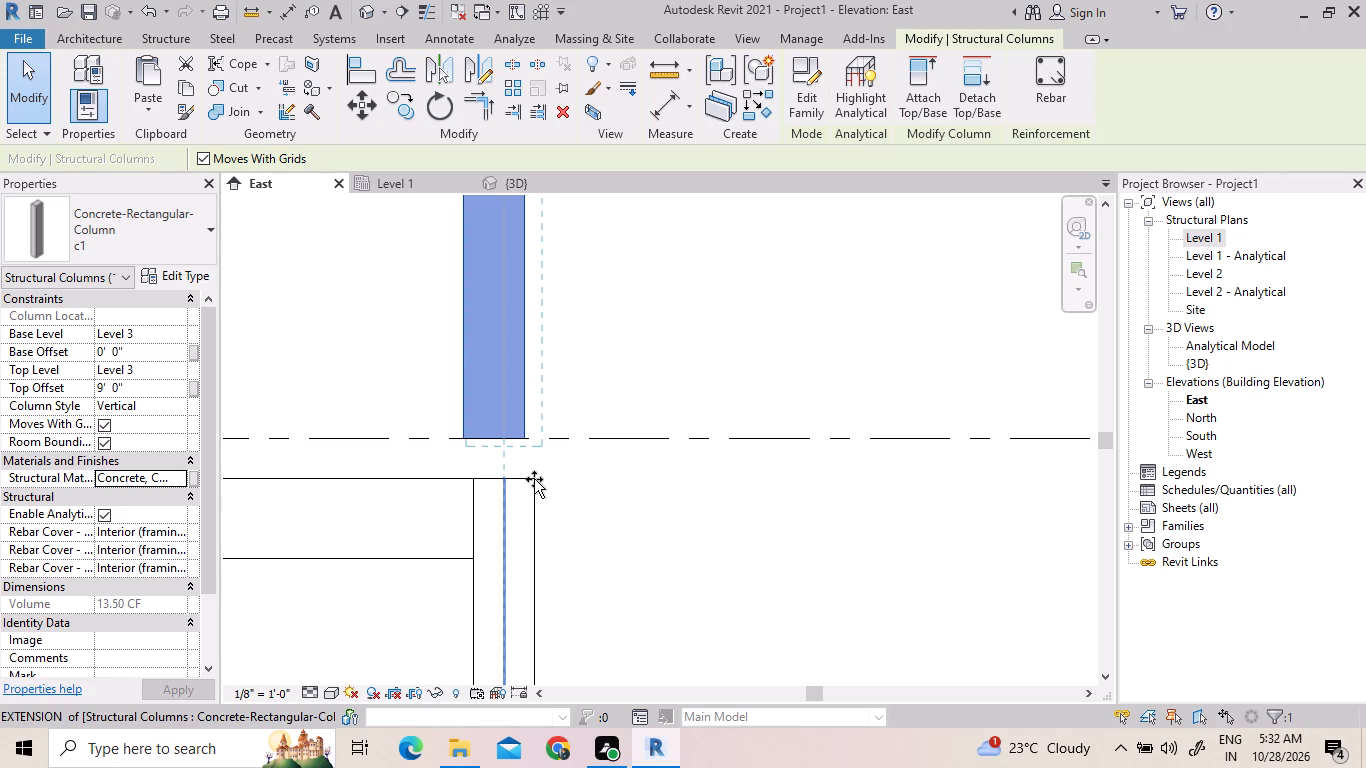
pyautogui.moveTo(534, 479); pyautogui.dragTo(532, 475)
pyautogui.click(532, 475)
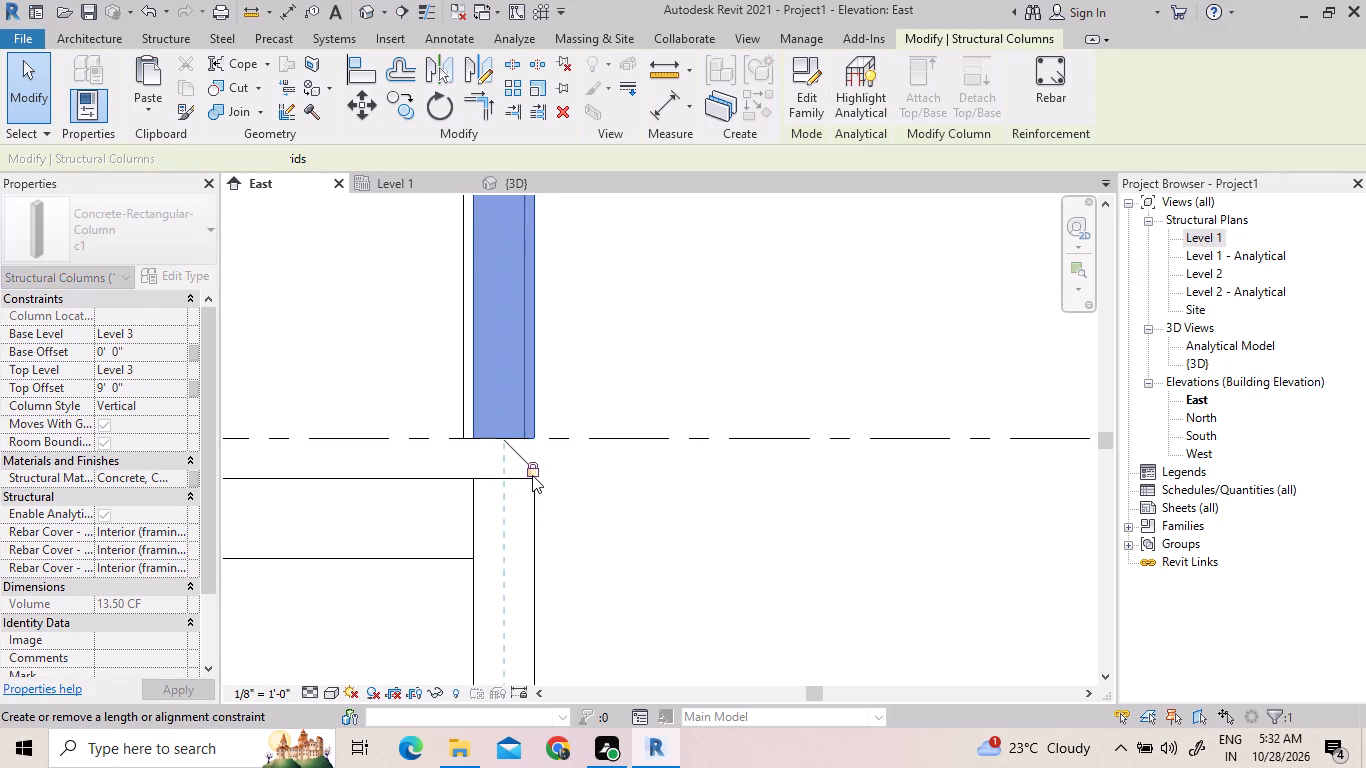
pyautogui.press('Escape')
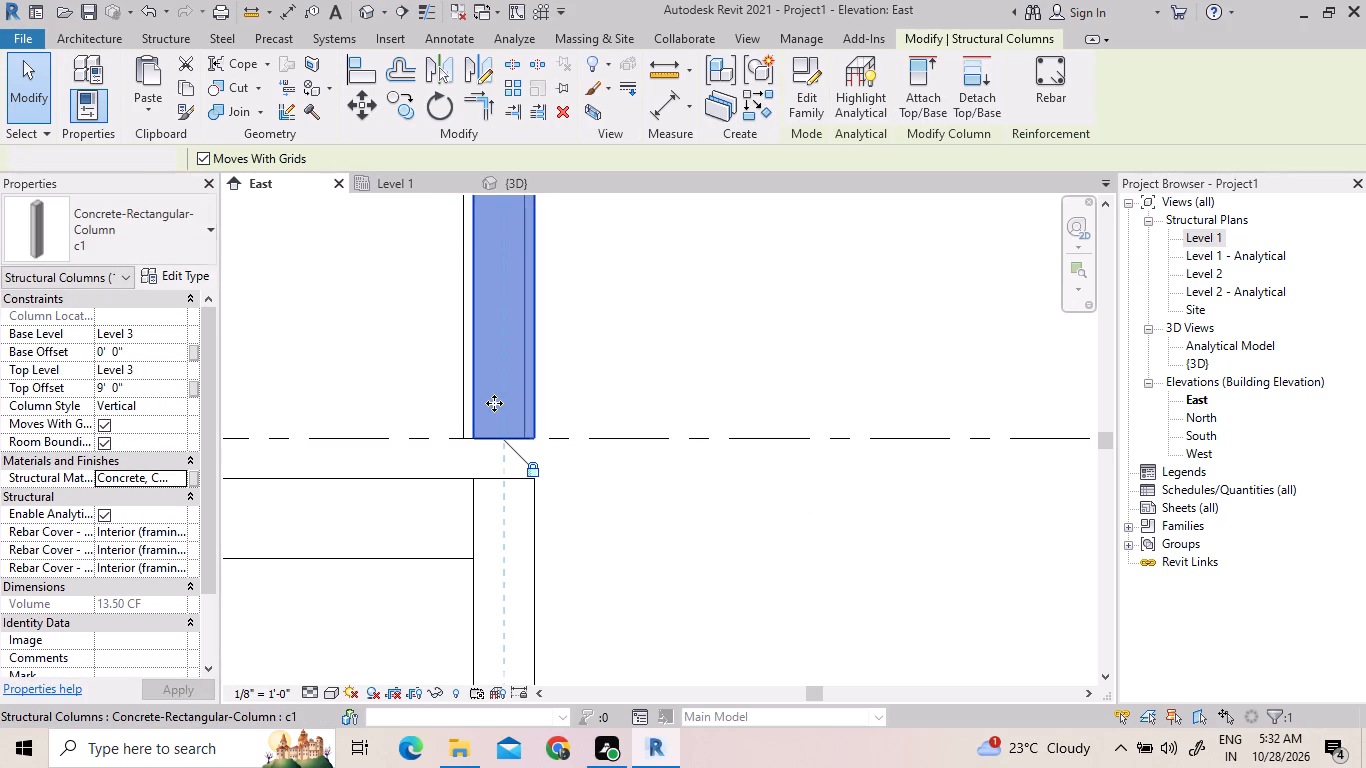
pyautogui.scroll(-9, 554, 429)
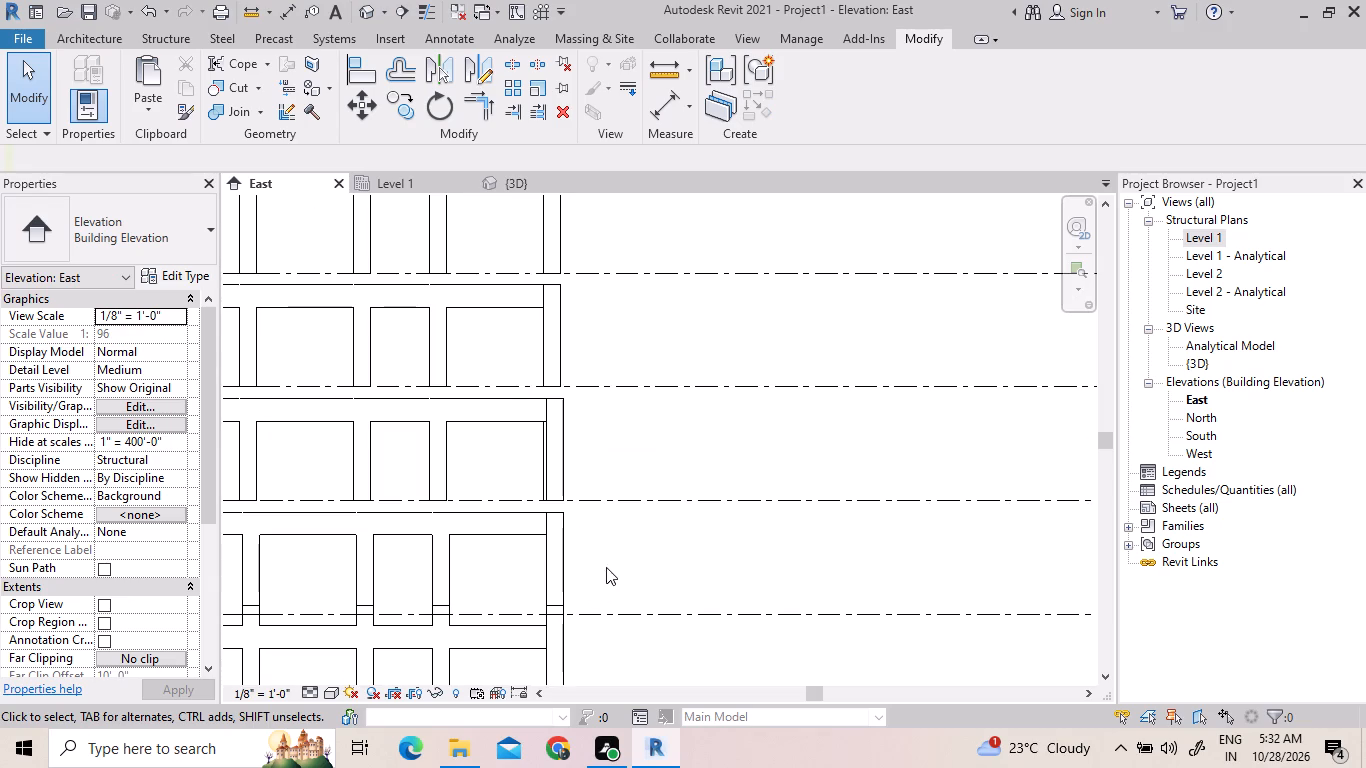
# Undo the last two operations, the alignment lock and horizontal shift of the Level 3 storey's end column.
pyautogui.moveTo(596, 452); pyautogui.dragTo(660, 457, button='middle')
pyautogui.scroll(-1, 597, 452)
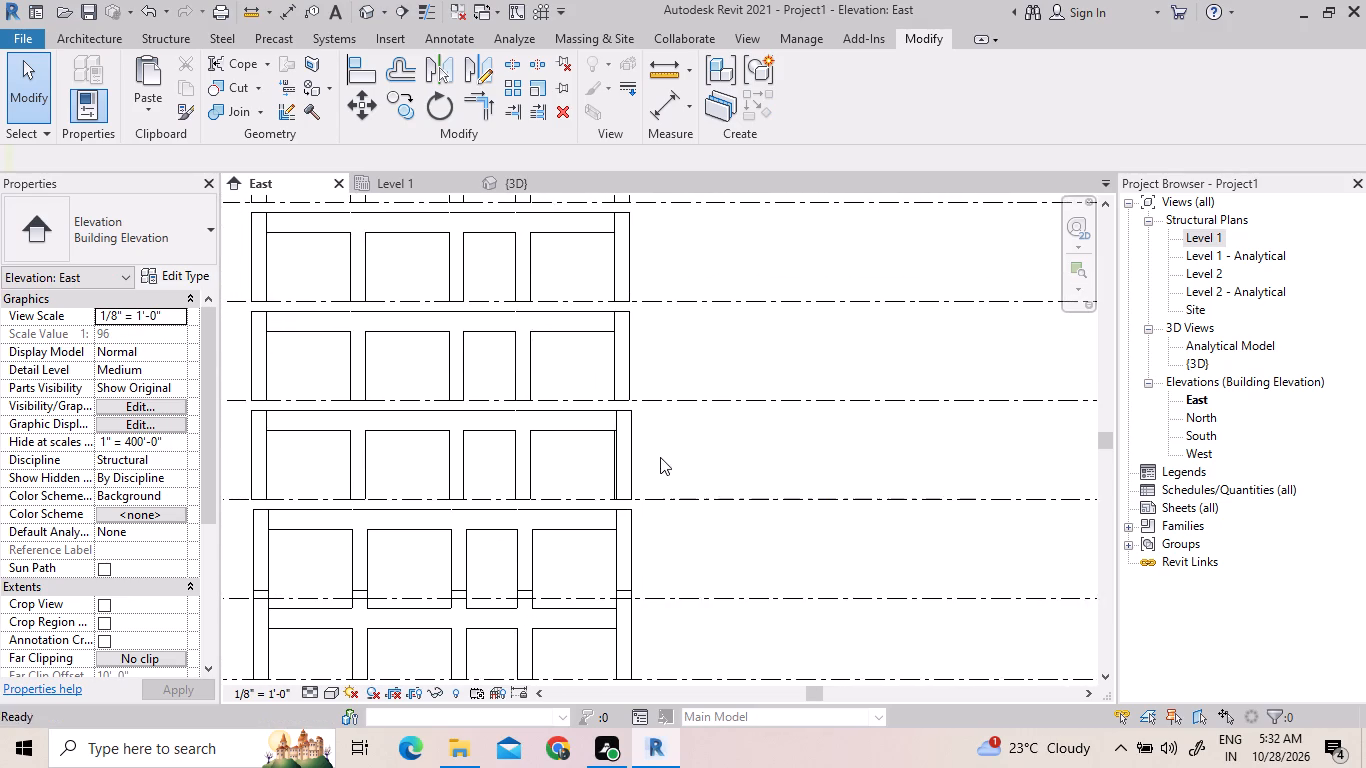
pyautogui.click(142, 12)
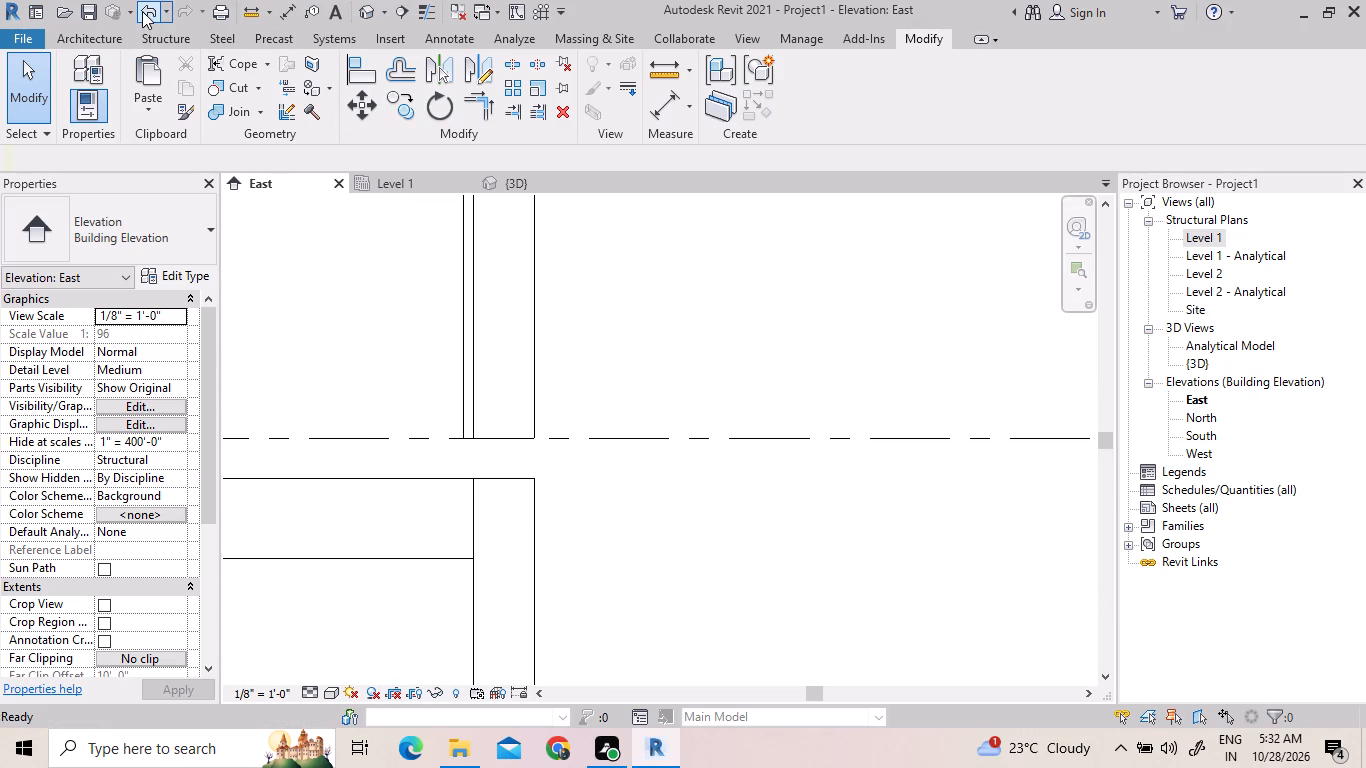
pyautogui.scroll(-3, 743, 767)
pyautogui.scroll(-8, 686, 397)
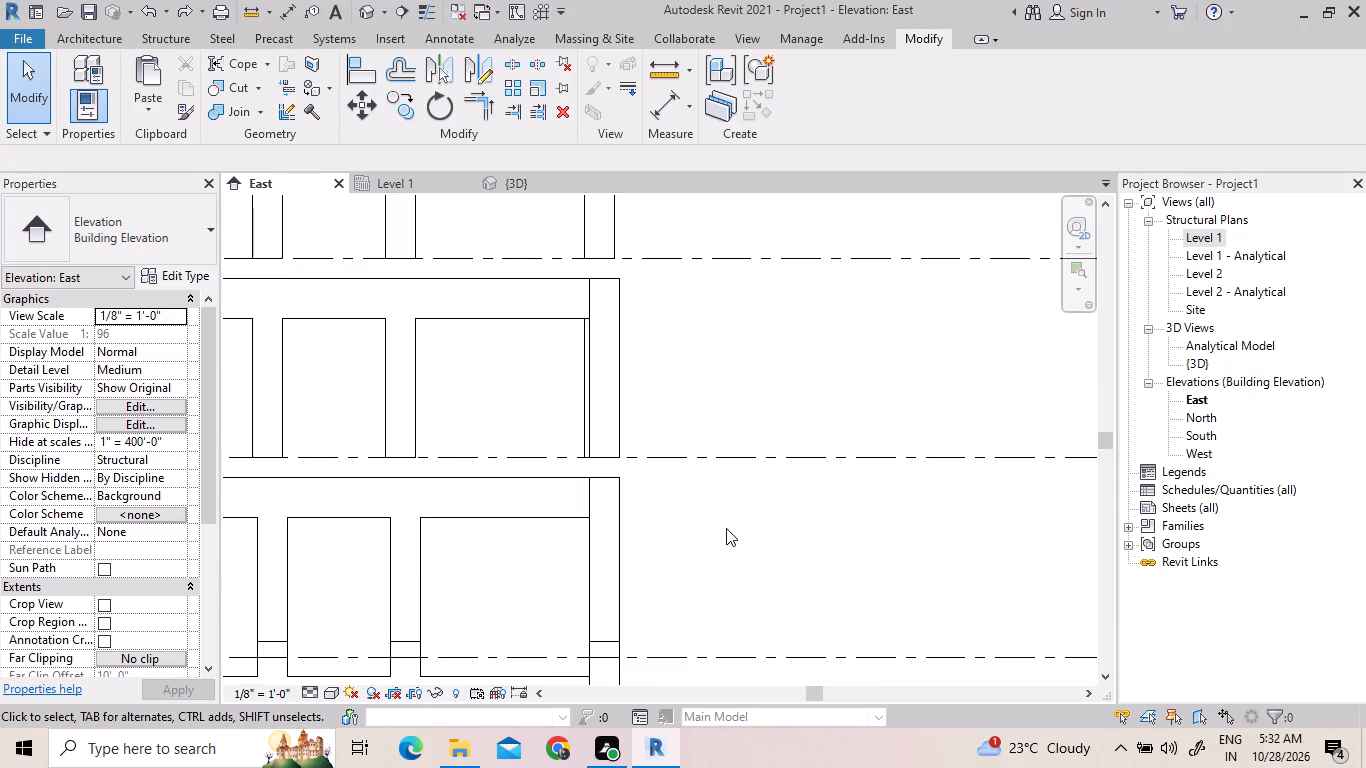
pyautogui.moveTo(692, 440); pyautogui.dragTo(749, 452, button='middle')
pyautogui.scroll(-1, 692, 440)
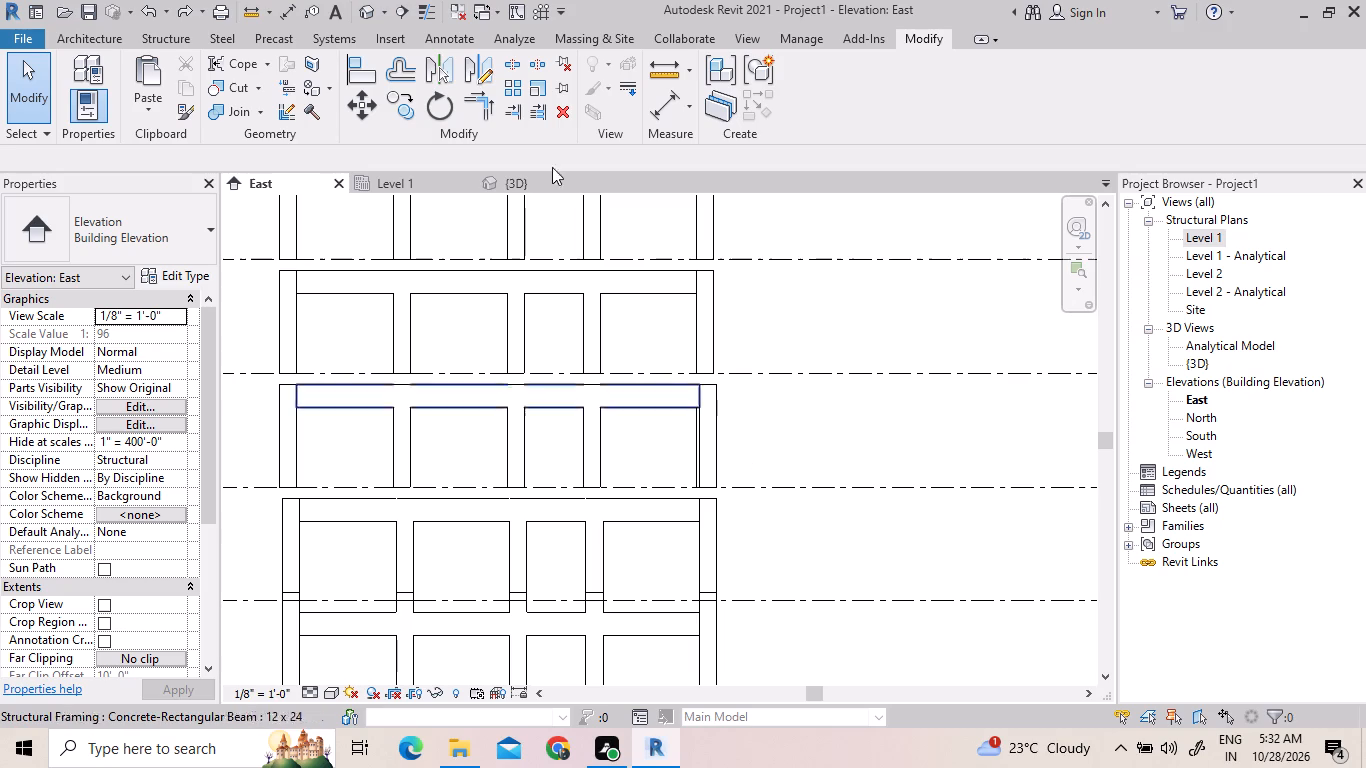
pyautogui.click(135, 10)
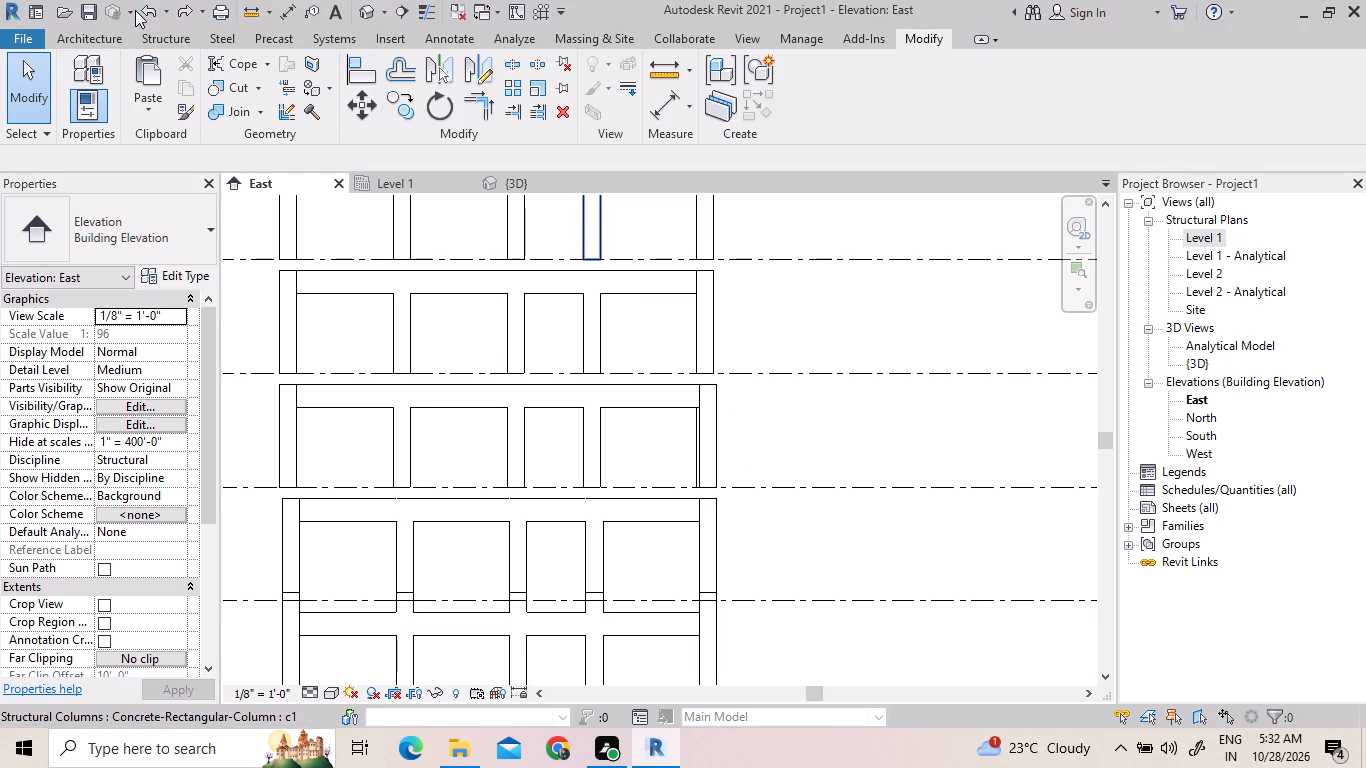
pyautogui.click(152, 10)
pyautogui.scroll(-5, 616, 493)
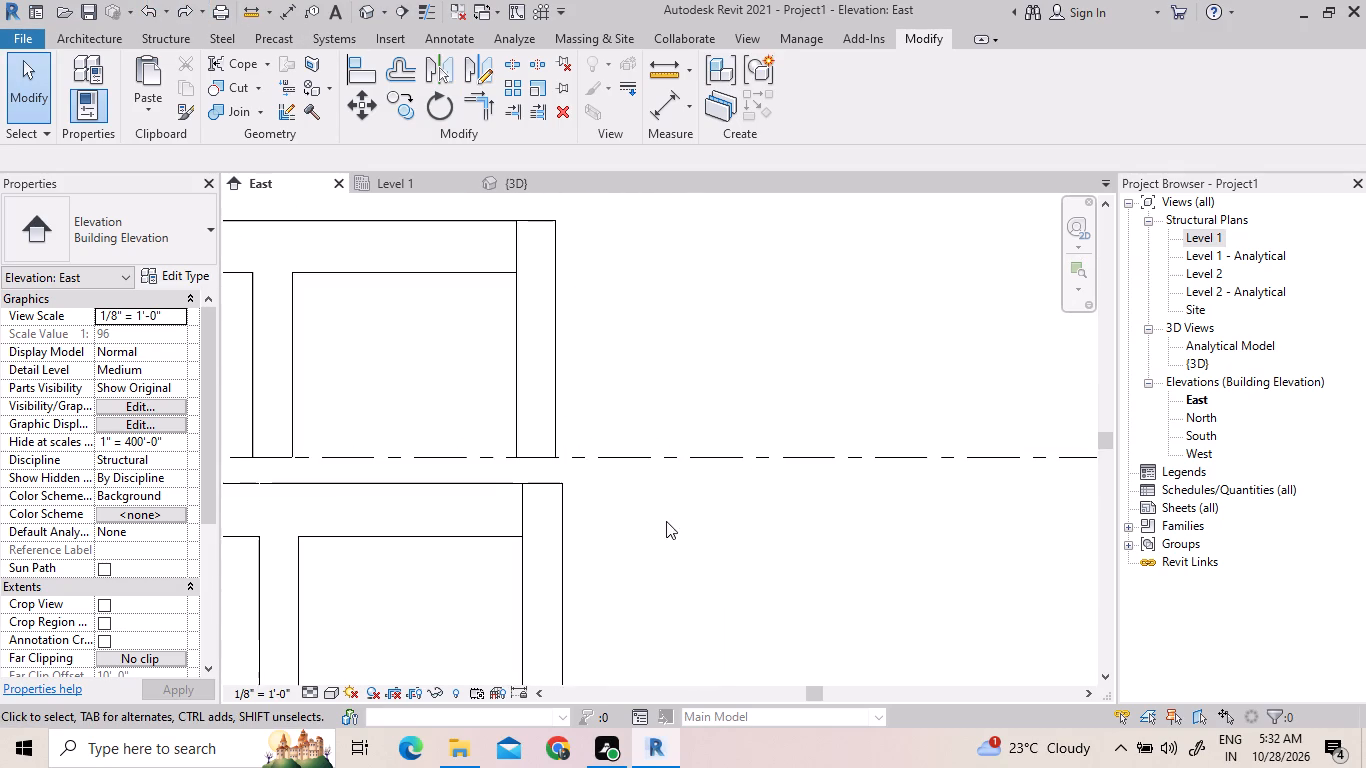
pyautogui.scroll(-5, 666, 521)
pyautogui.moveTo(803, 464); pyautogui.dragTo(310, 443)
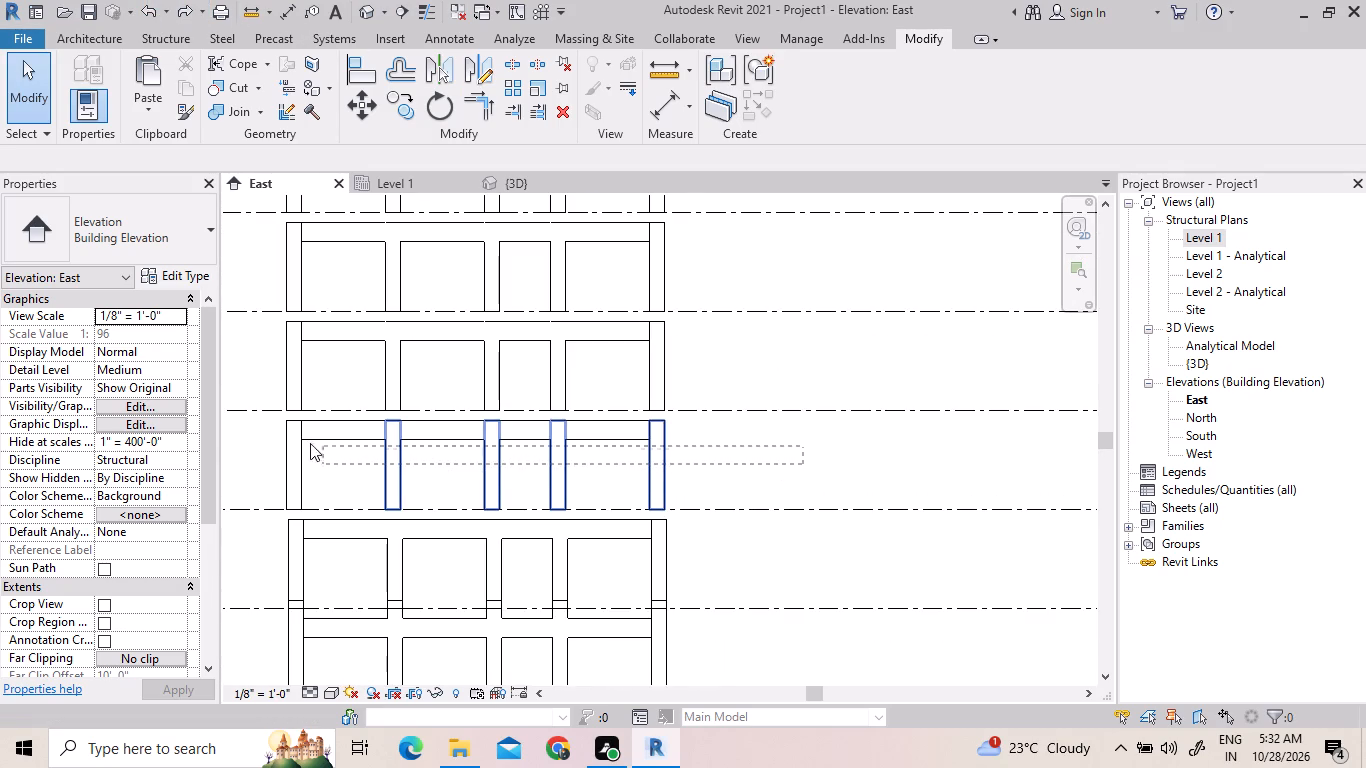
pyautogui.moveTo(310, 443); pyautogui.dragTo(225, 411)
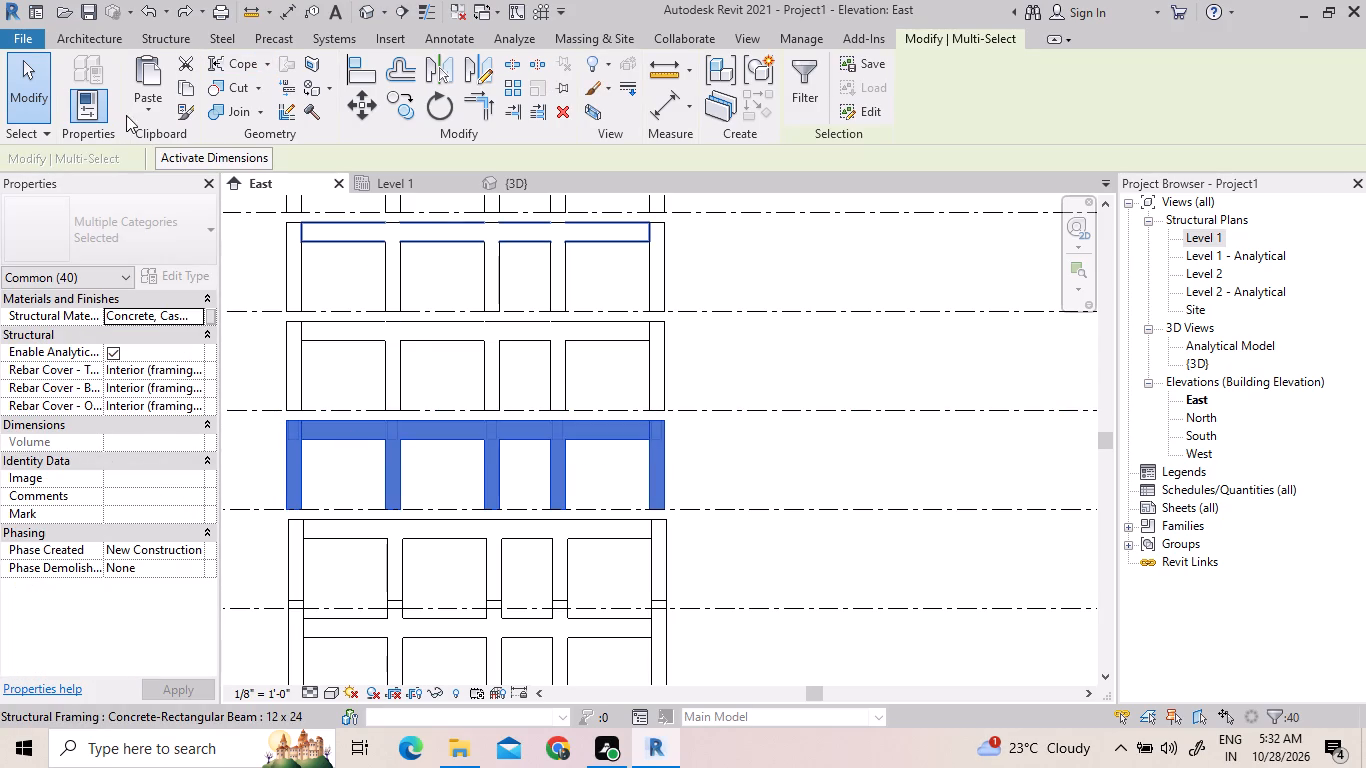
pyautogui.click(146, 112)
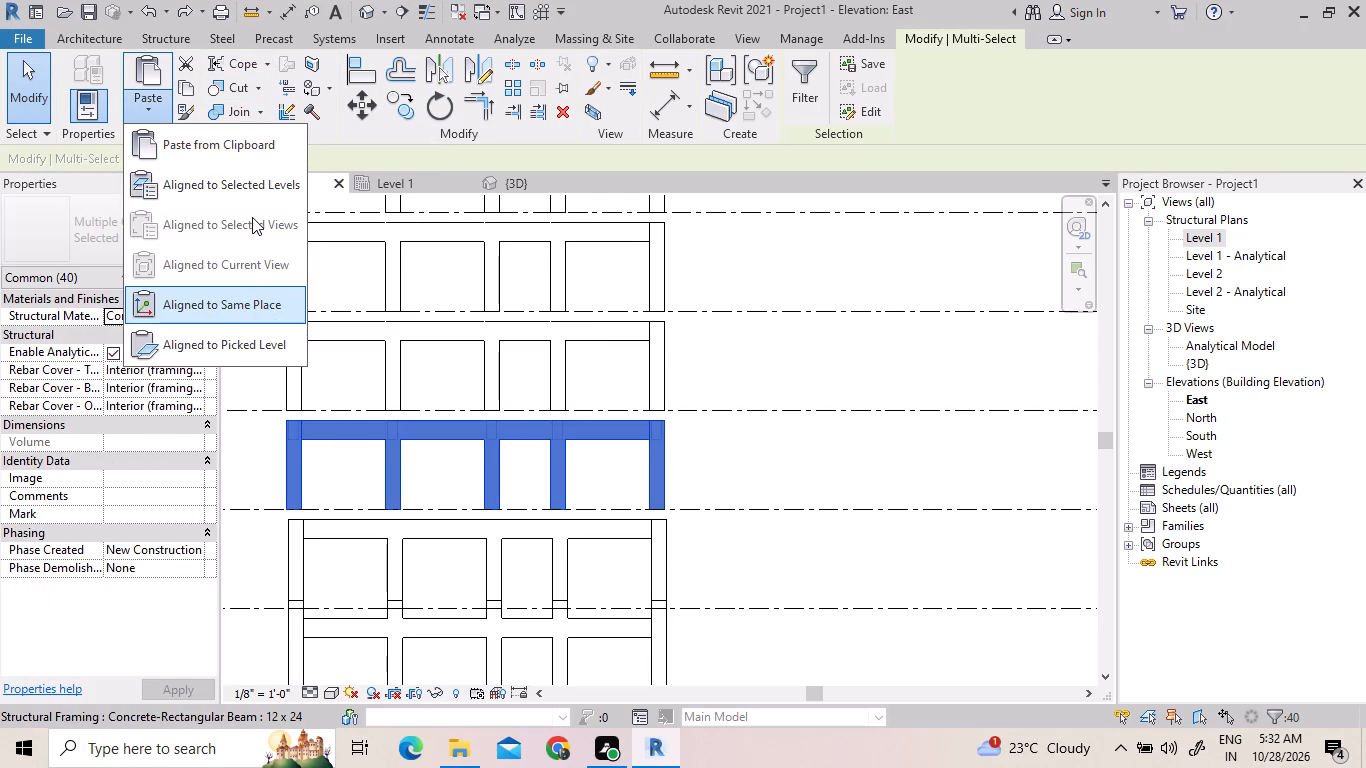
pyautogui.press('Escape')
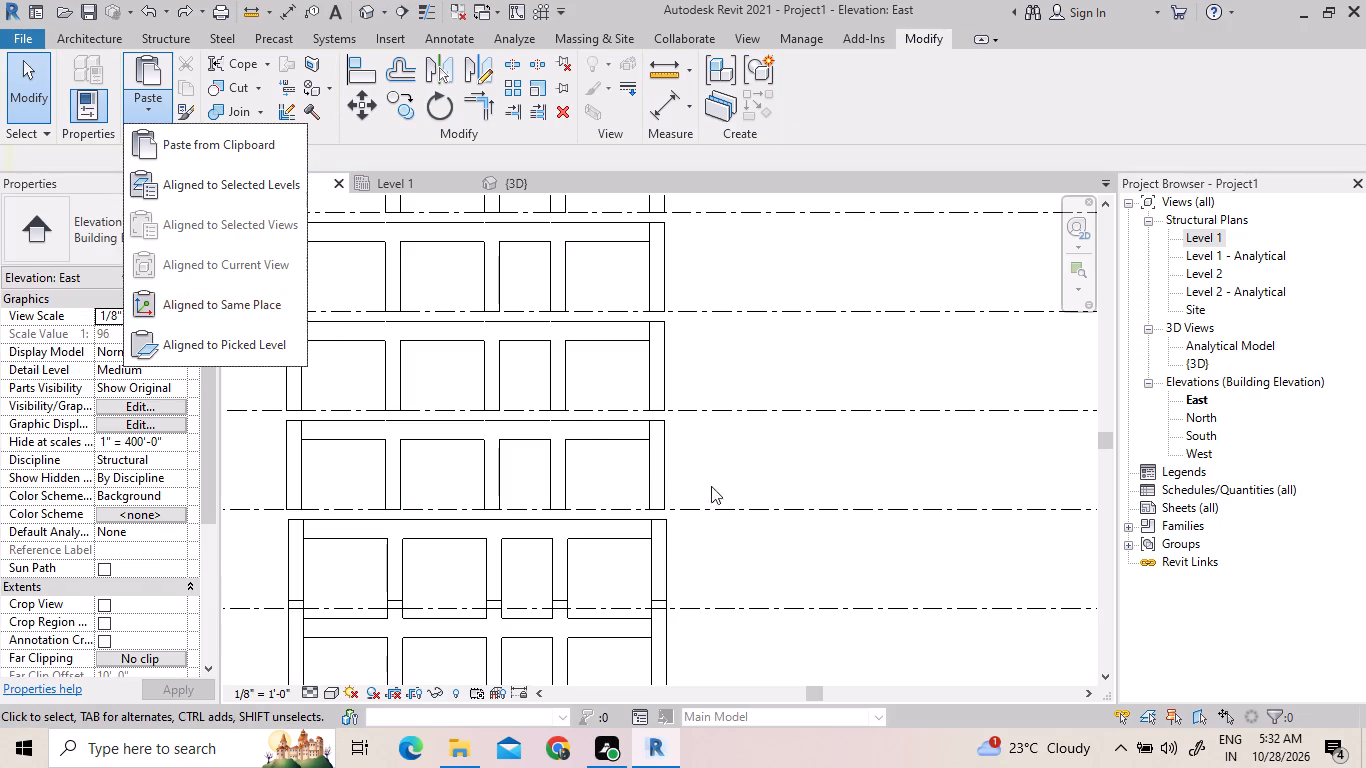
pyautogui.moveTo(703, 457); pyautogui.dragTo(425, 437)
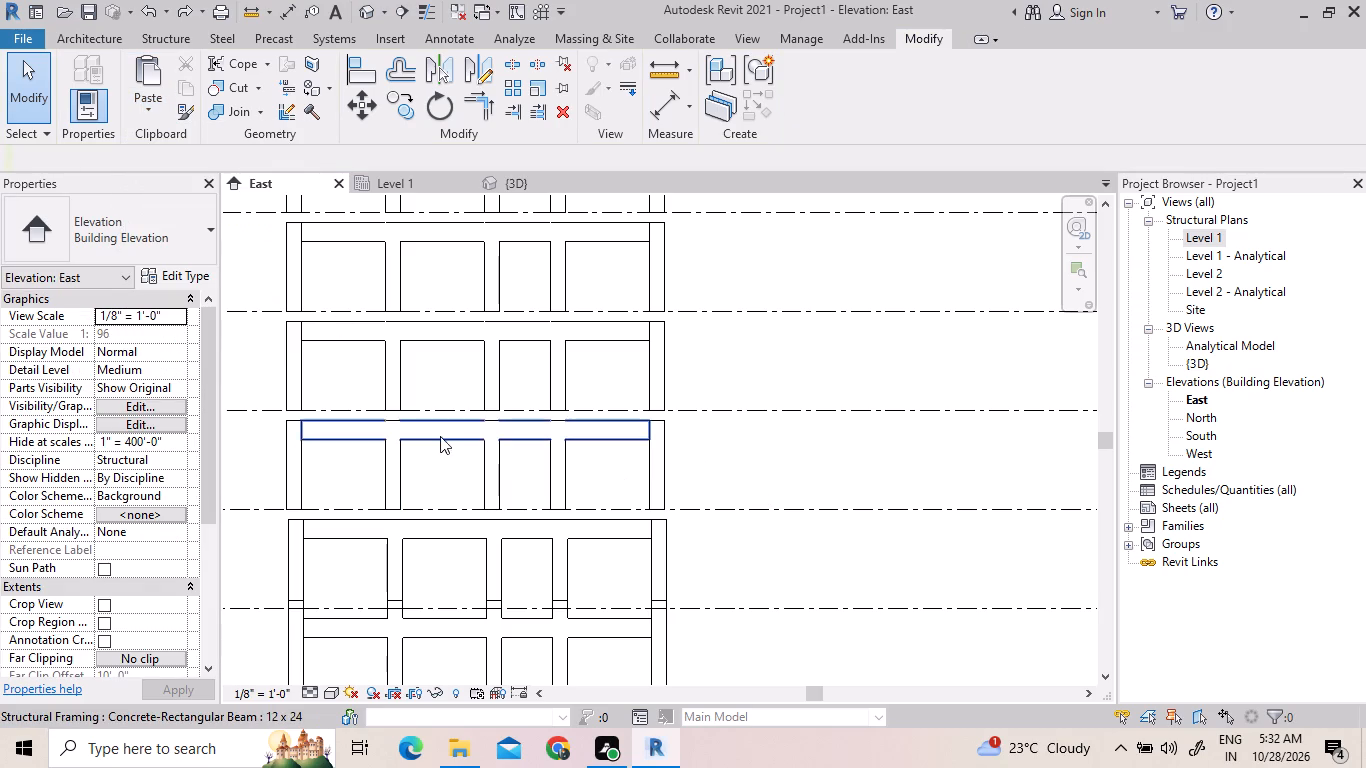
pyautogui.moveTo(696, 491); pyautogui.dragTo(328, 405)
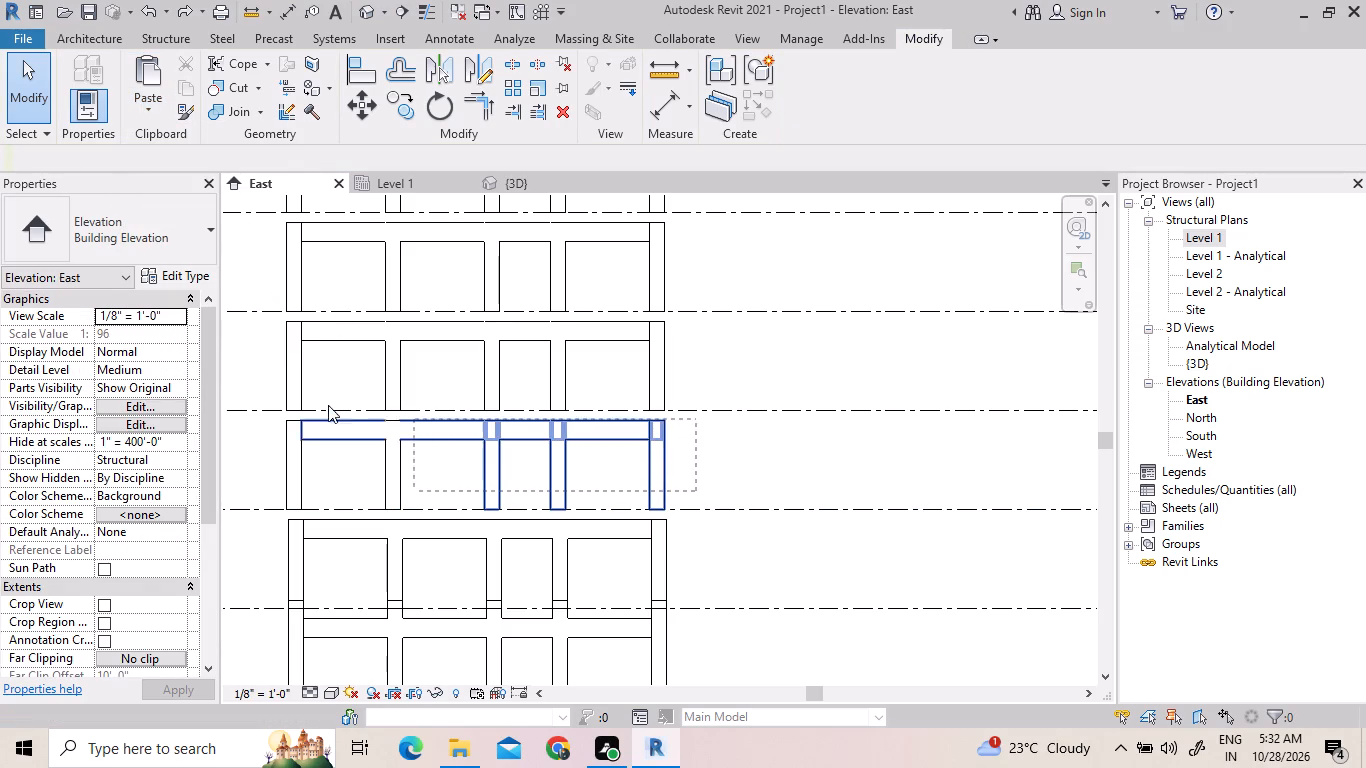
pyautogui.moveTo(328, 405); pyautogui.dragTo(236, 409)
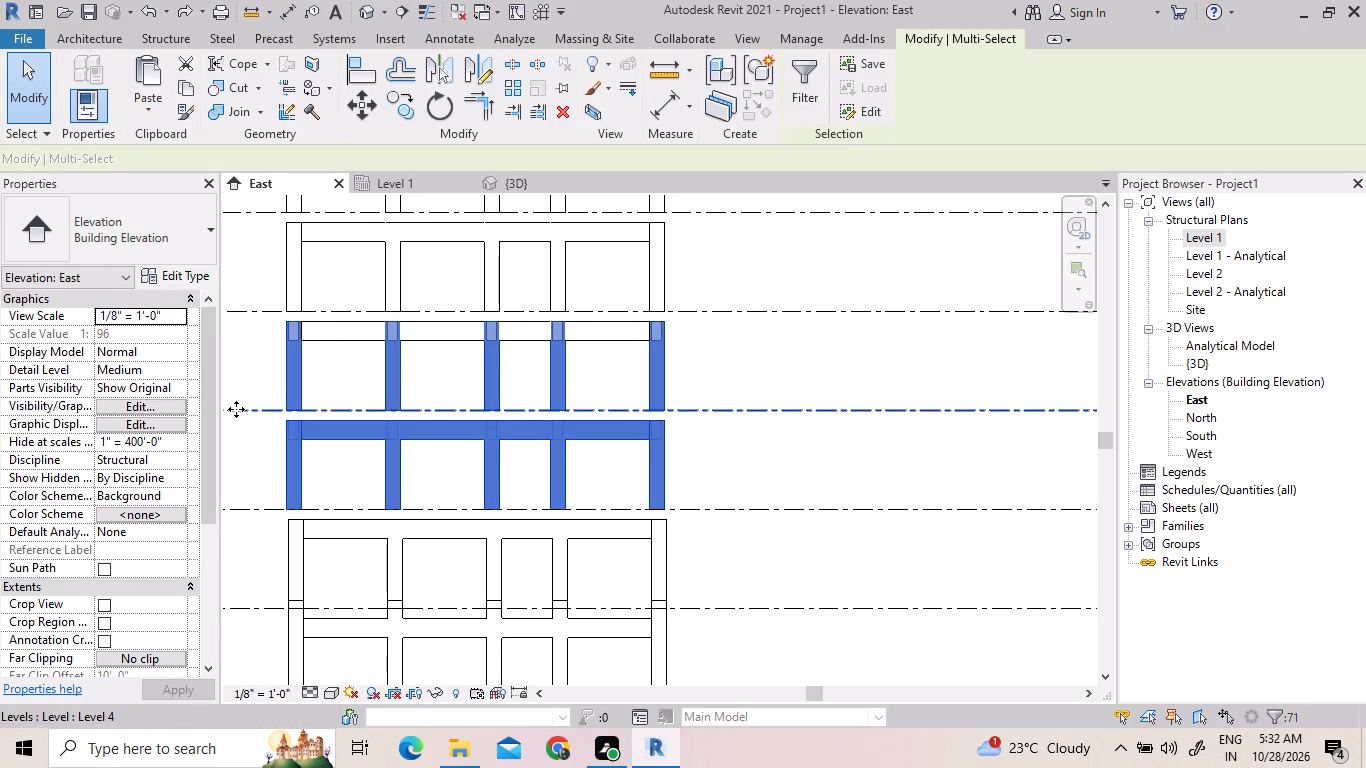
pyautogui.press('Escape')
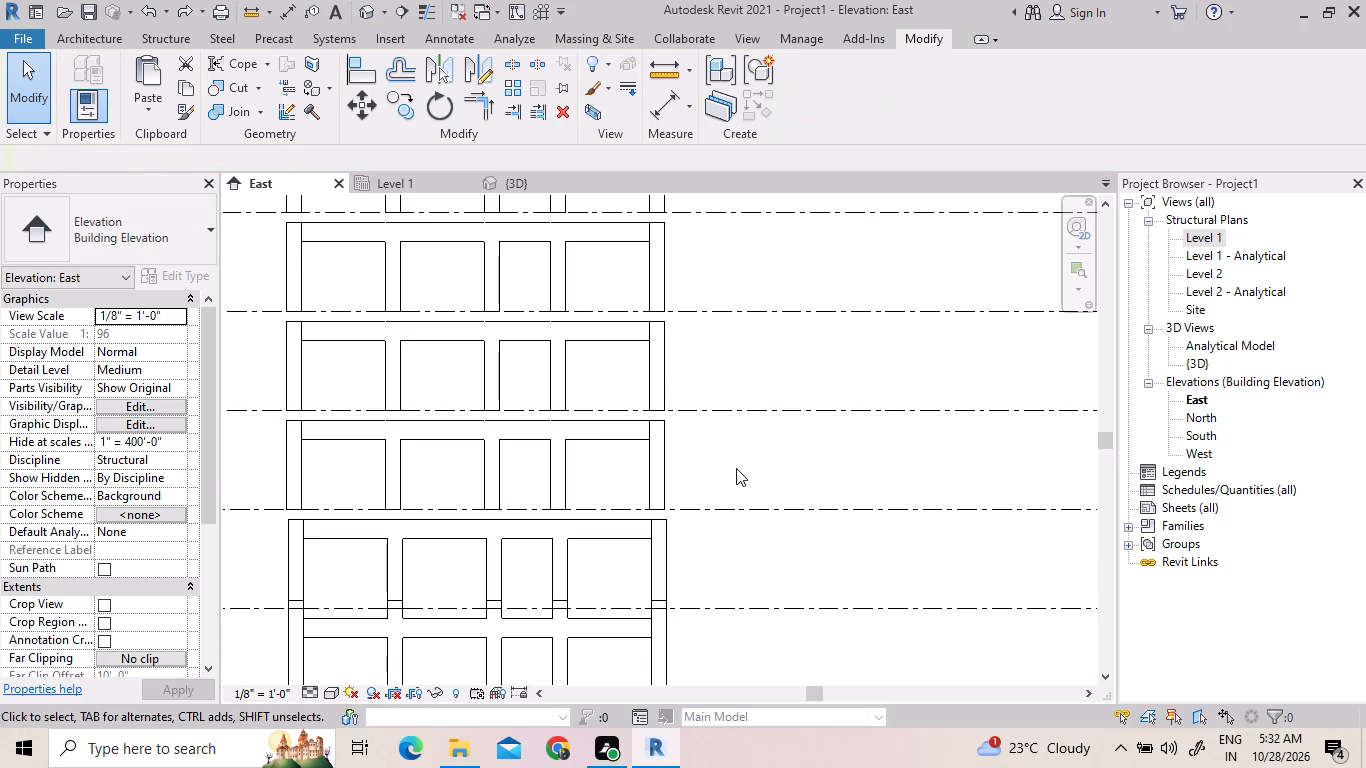
# Move all columns and beams of the Level 3 storey horizontally into line with the storey below in the East elevation.
pyautogui.moveTo(742, 470); pyautogui.dragTo(243, 436)
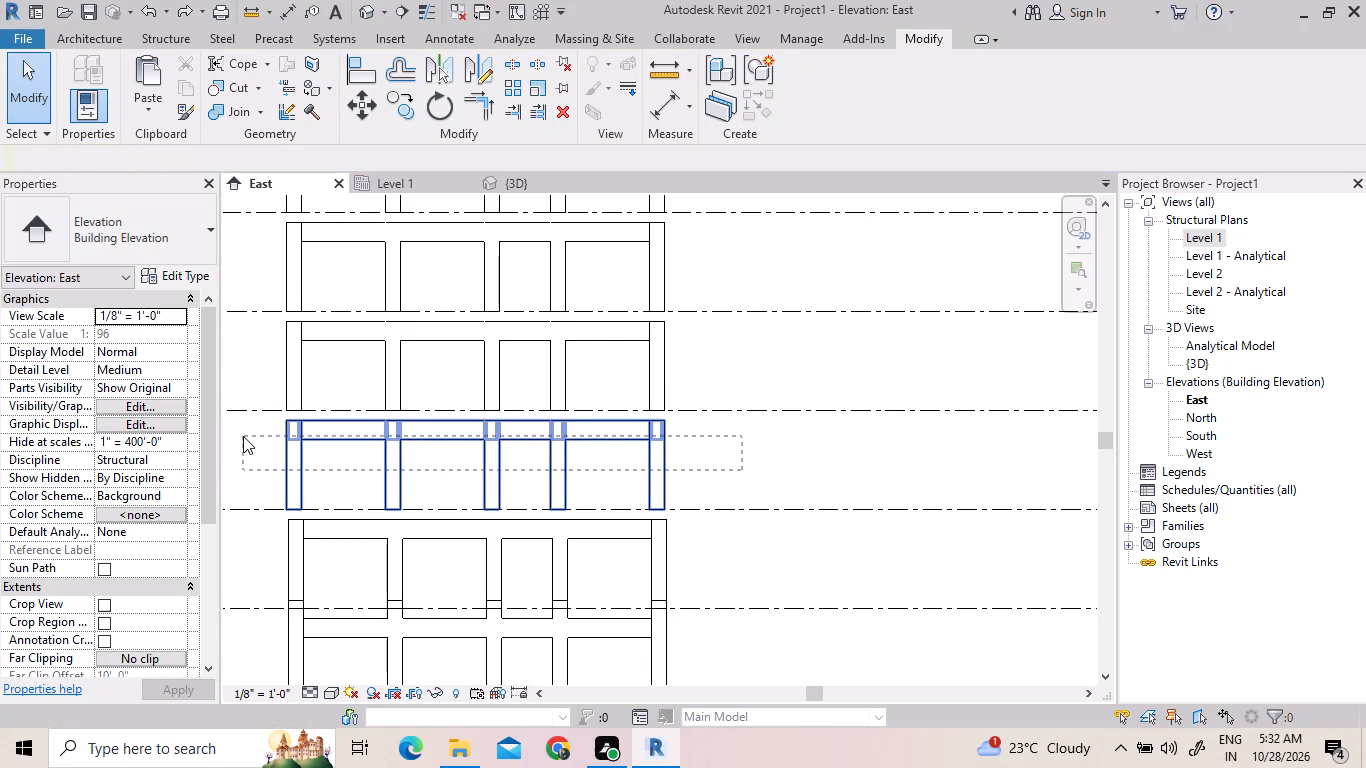
pyautogui.click(243, 436)
pyautogui.moveTo(867, 474); pyautogui.dragTo(369, 469)
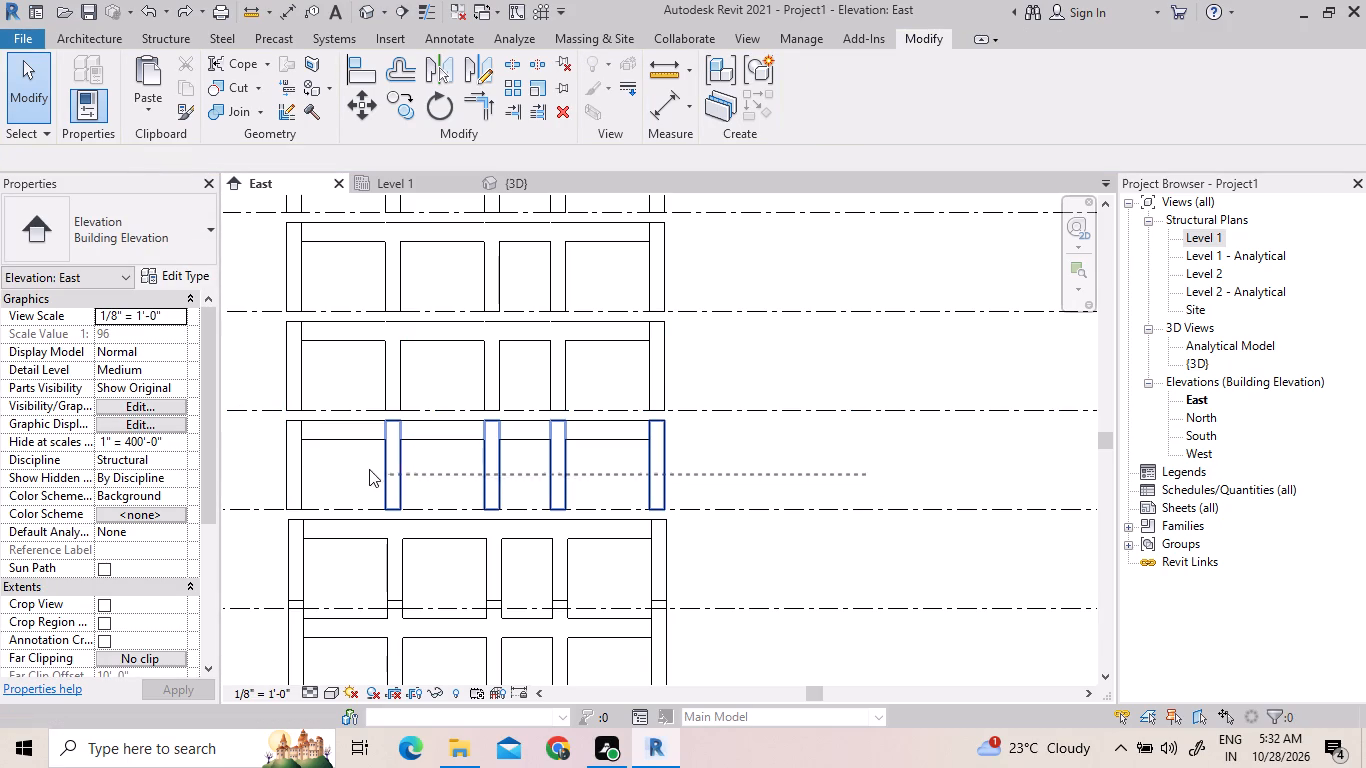
pyautogui.moveTo(369, 469); pyautogui.dragTo(228, 422)
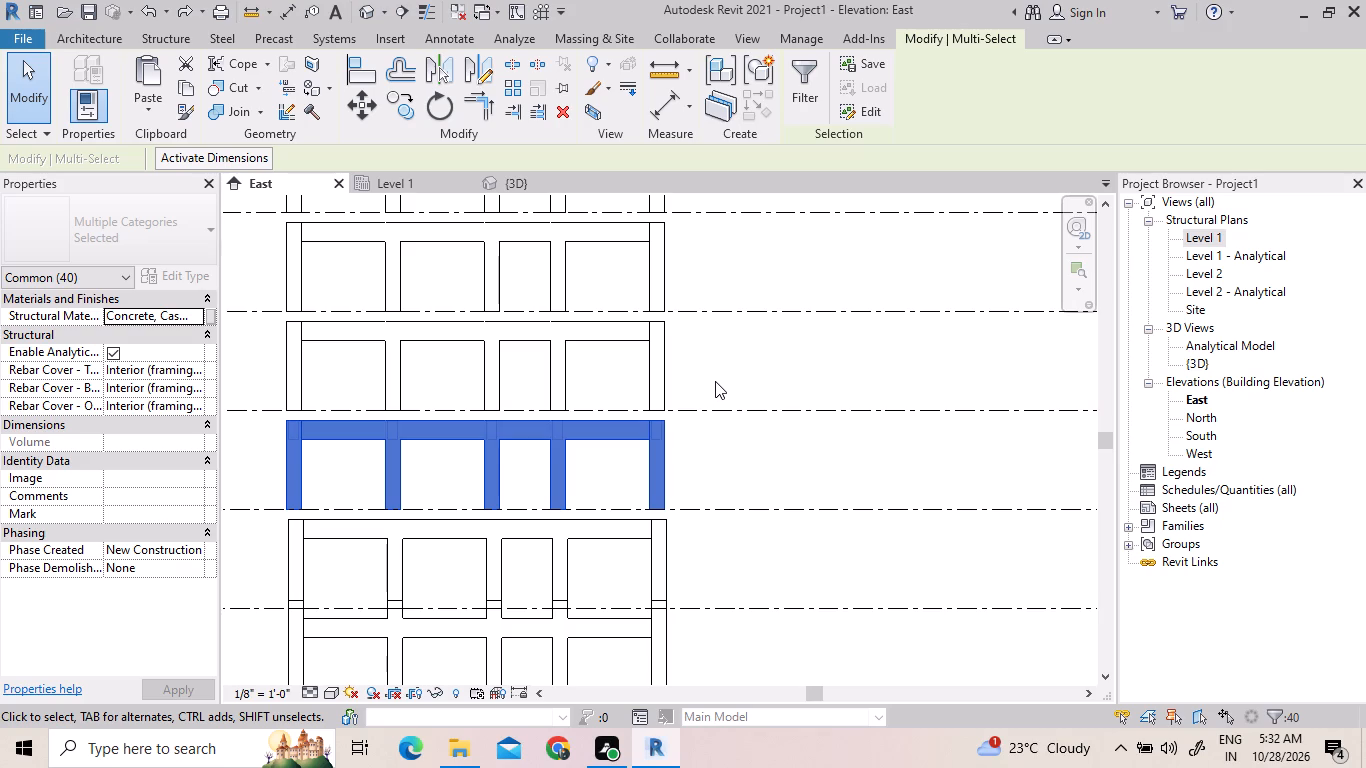
pyautogui.click(357, 112)
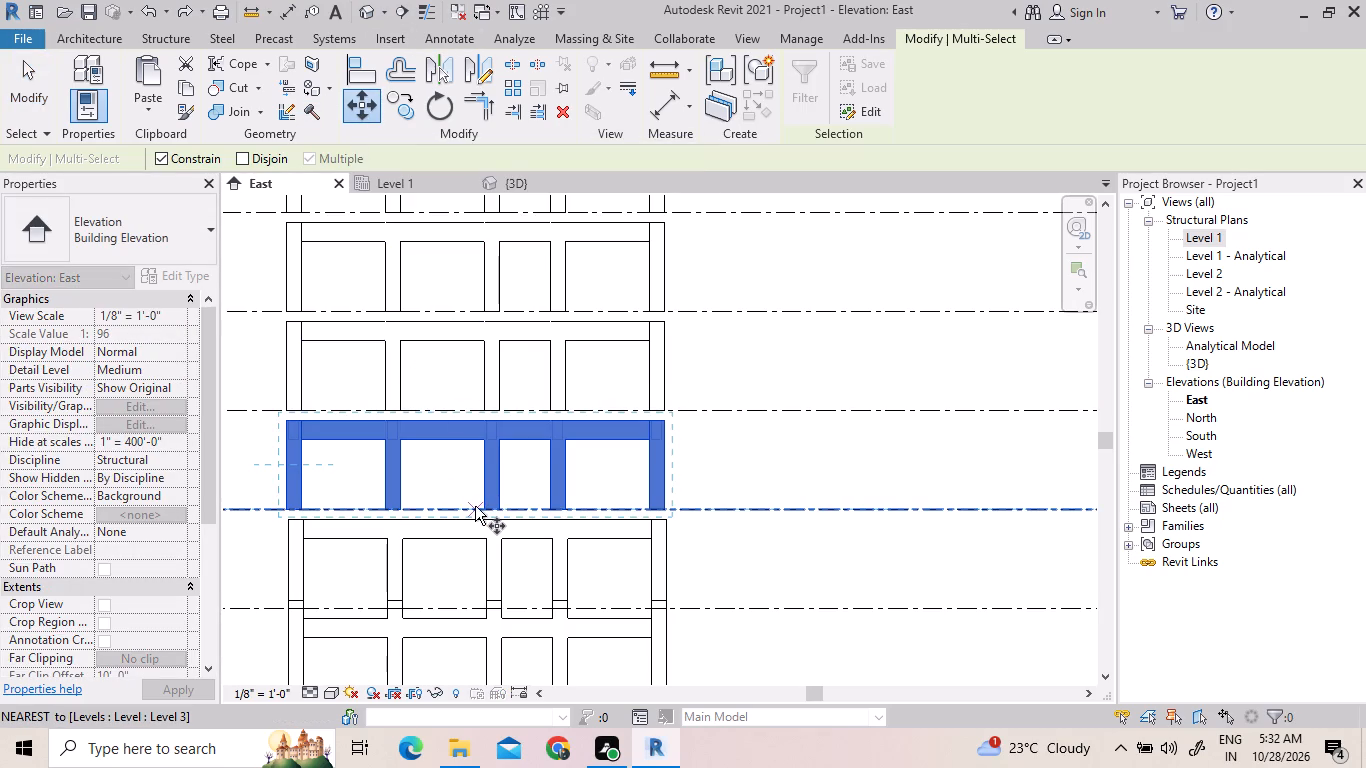
pyautogui.click(475, 506)
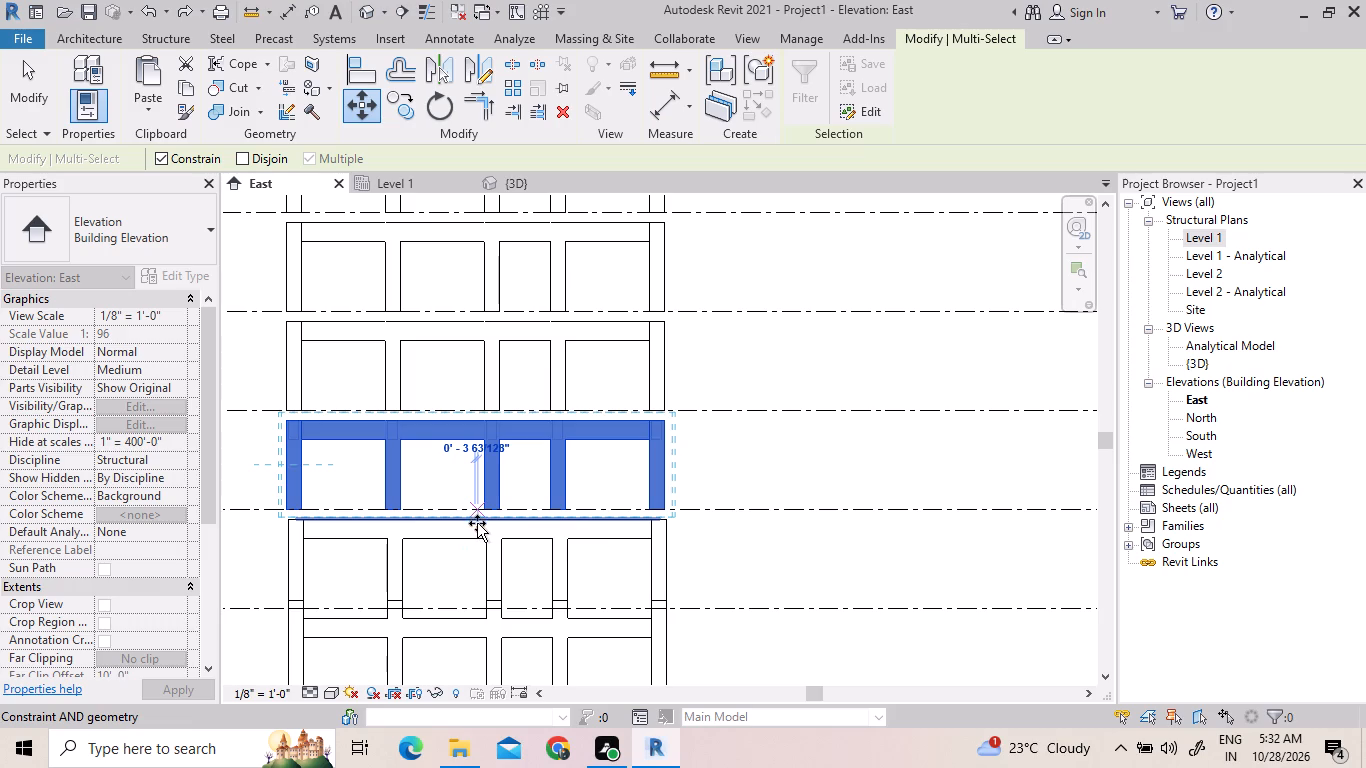
pyautogui.scroll(4, 478, 522)
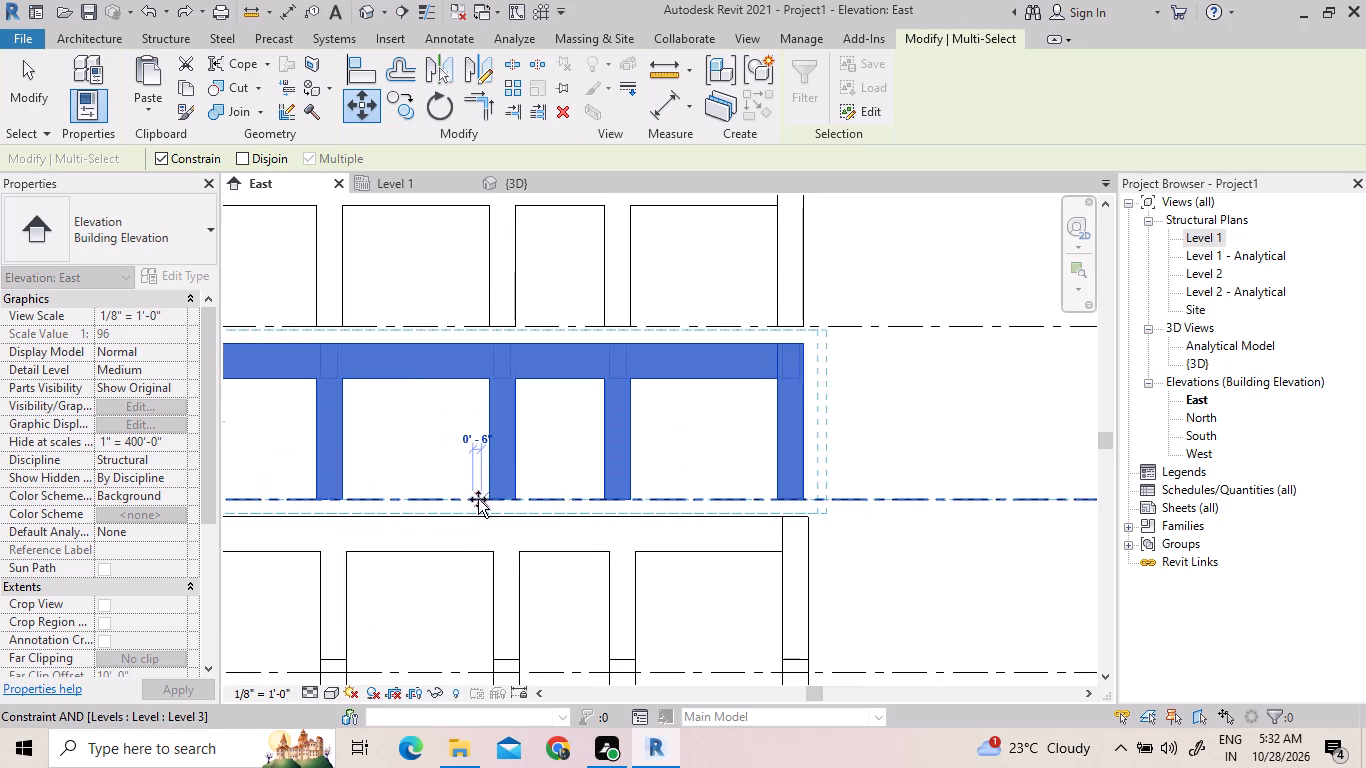
pyautogui.click(479, 510)
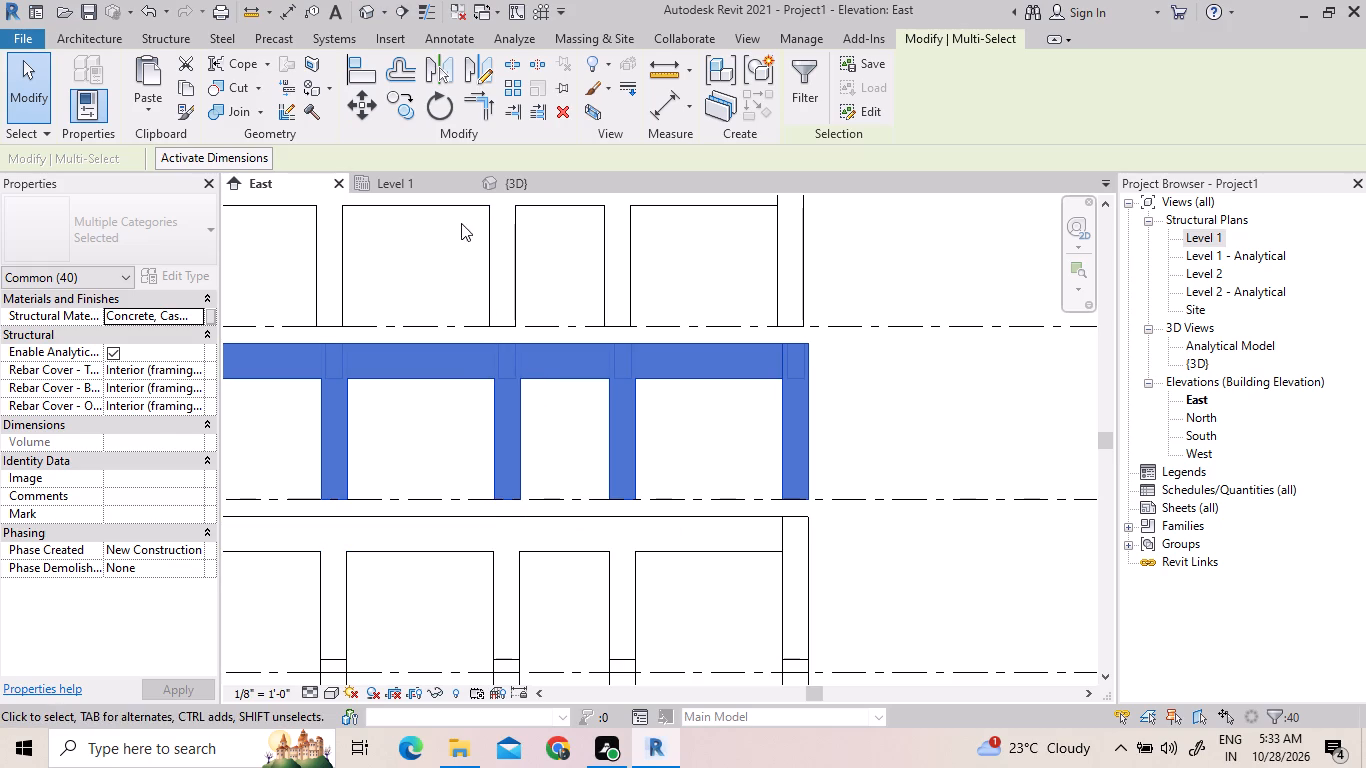
# In the 3D view, move one outer-face Level 3 column horizontally by about 1'-0" from its bottom edge.
pyautogui.click(496, 178)
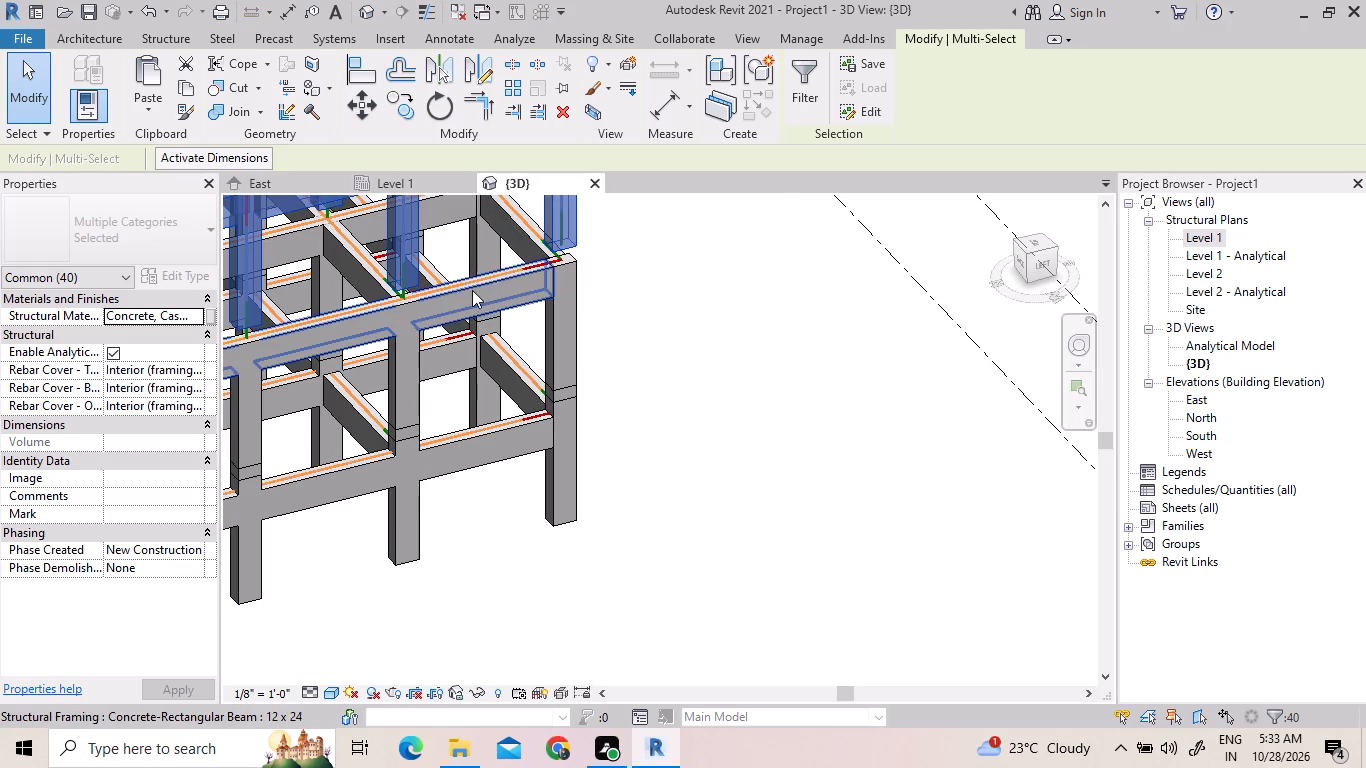
pyautogui.scroll(-3, 581, 352)
pyautogui.moveTo(359, 335); pyautogui.dragTo(362, 349)
pyautogui.scroll(5, 362, 349)
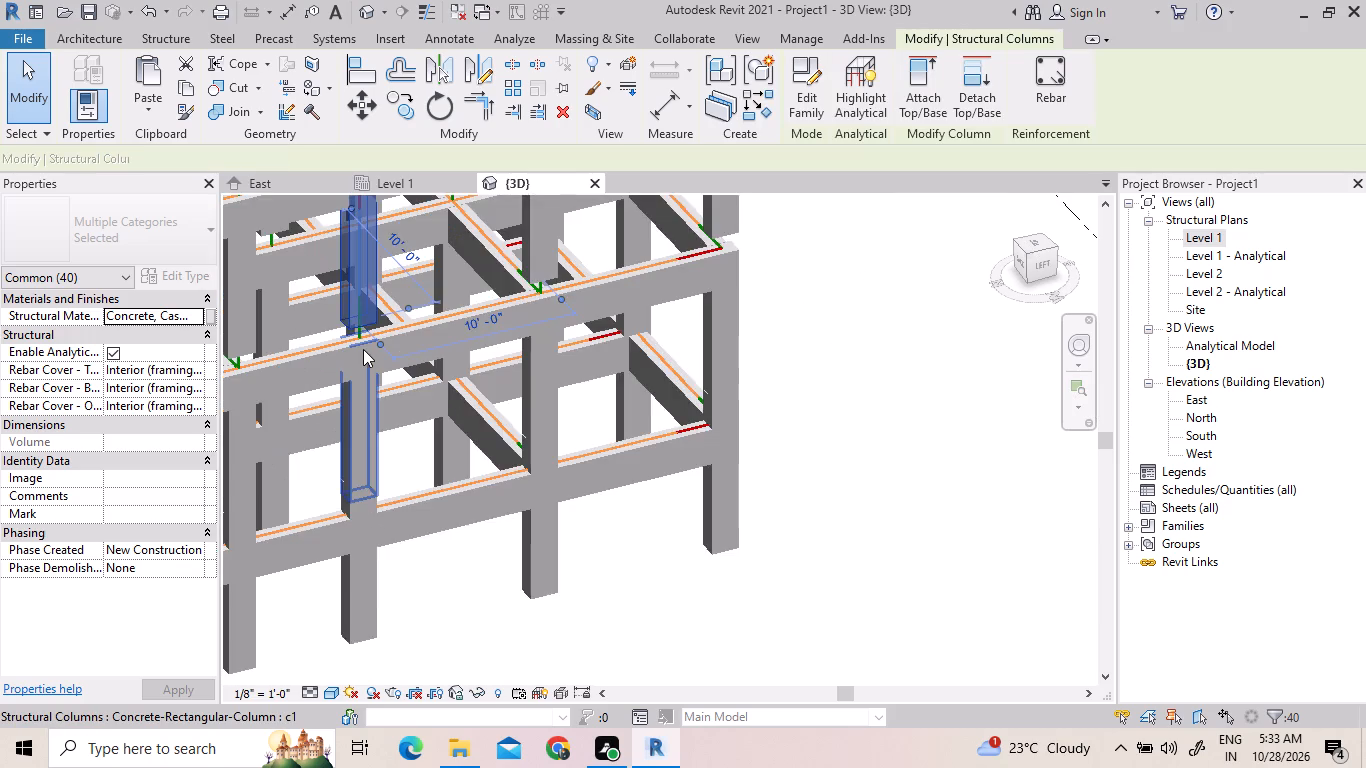
pyautogui.scroll(2, 363, 349)
pyautogui.click(365, 111)
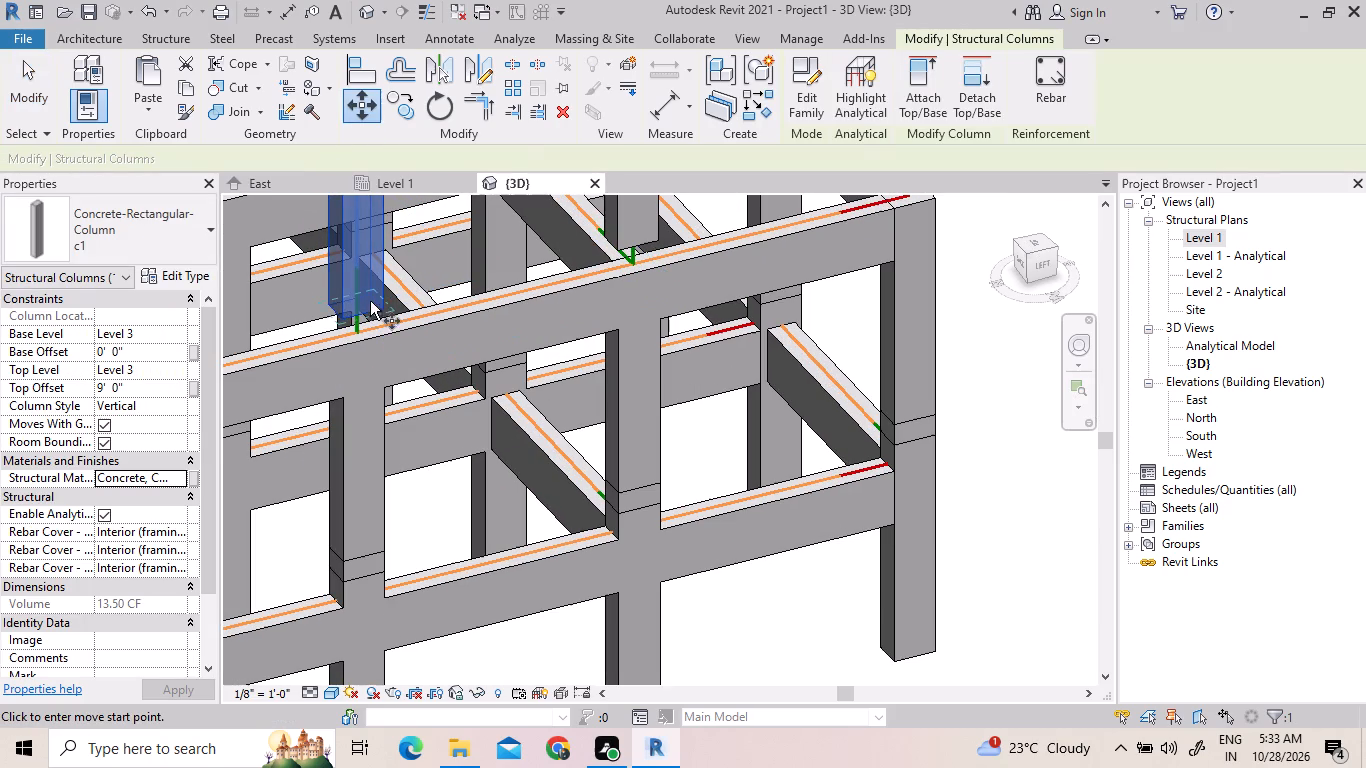
pyautogui.moveTo(354, 317); pyautogui.dragTo(355, 317)
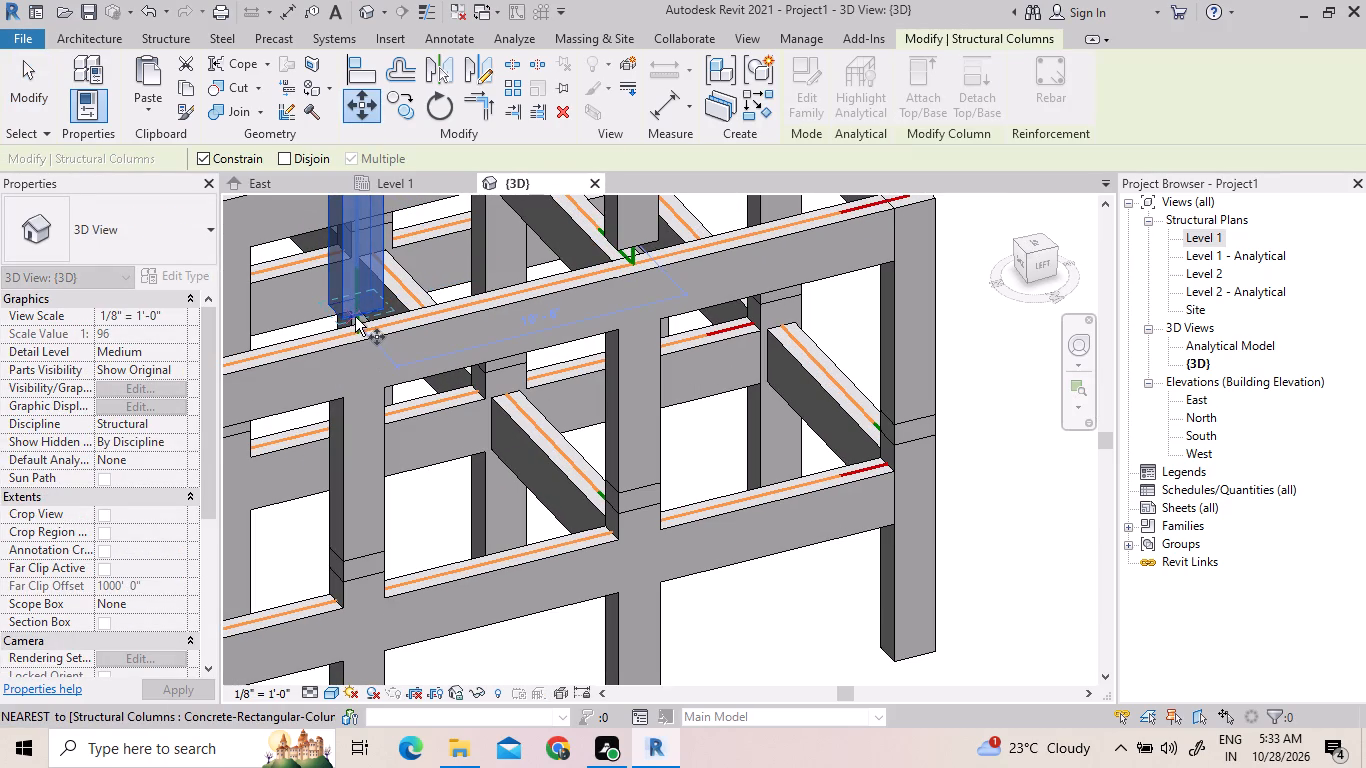
pyautogui.moveTo(355, 317); pyautogui.dragTo(356, 340)
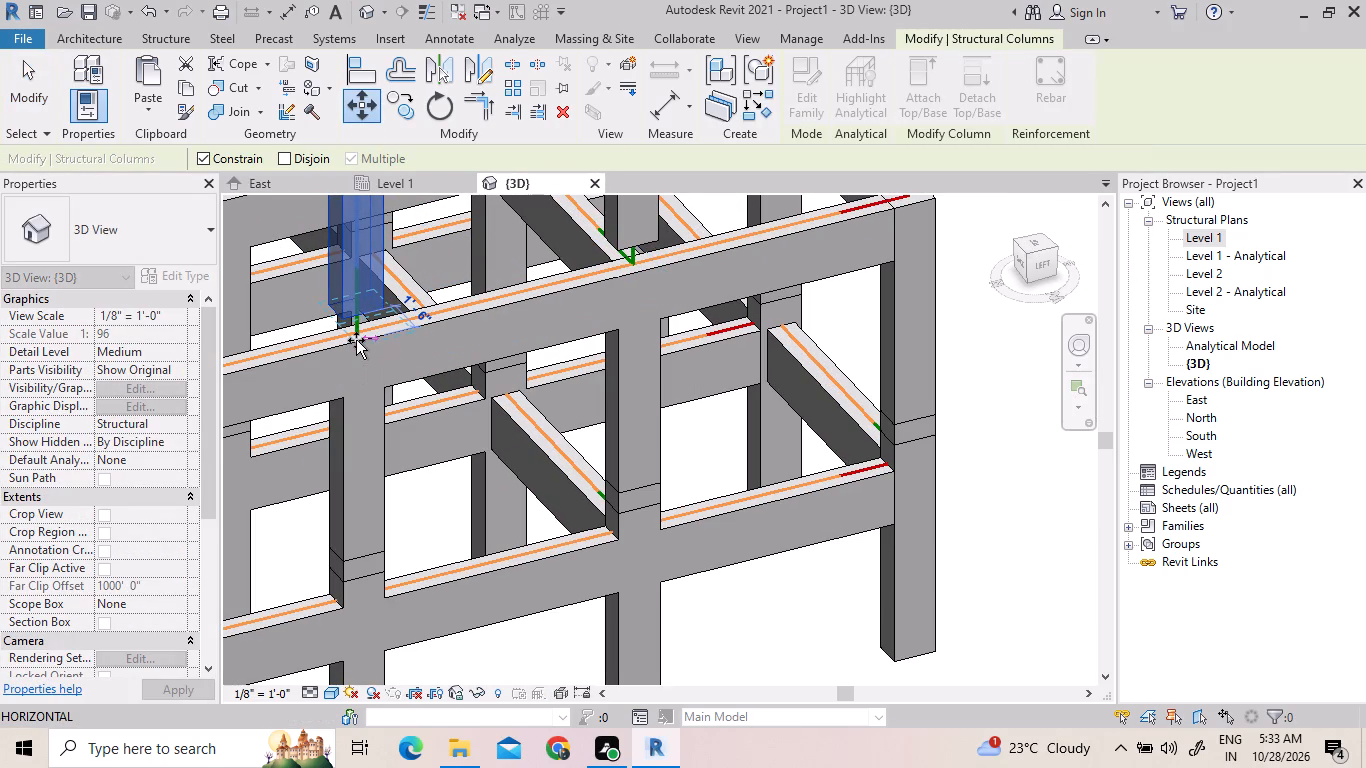
pyautogui.moveTo(356, 340); pyautogui.dragTo(354, 339)
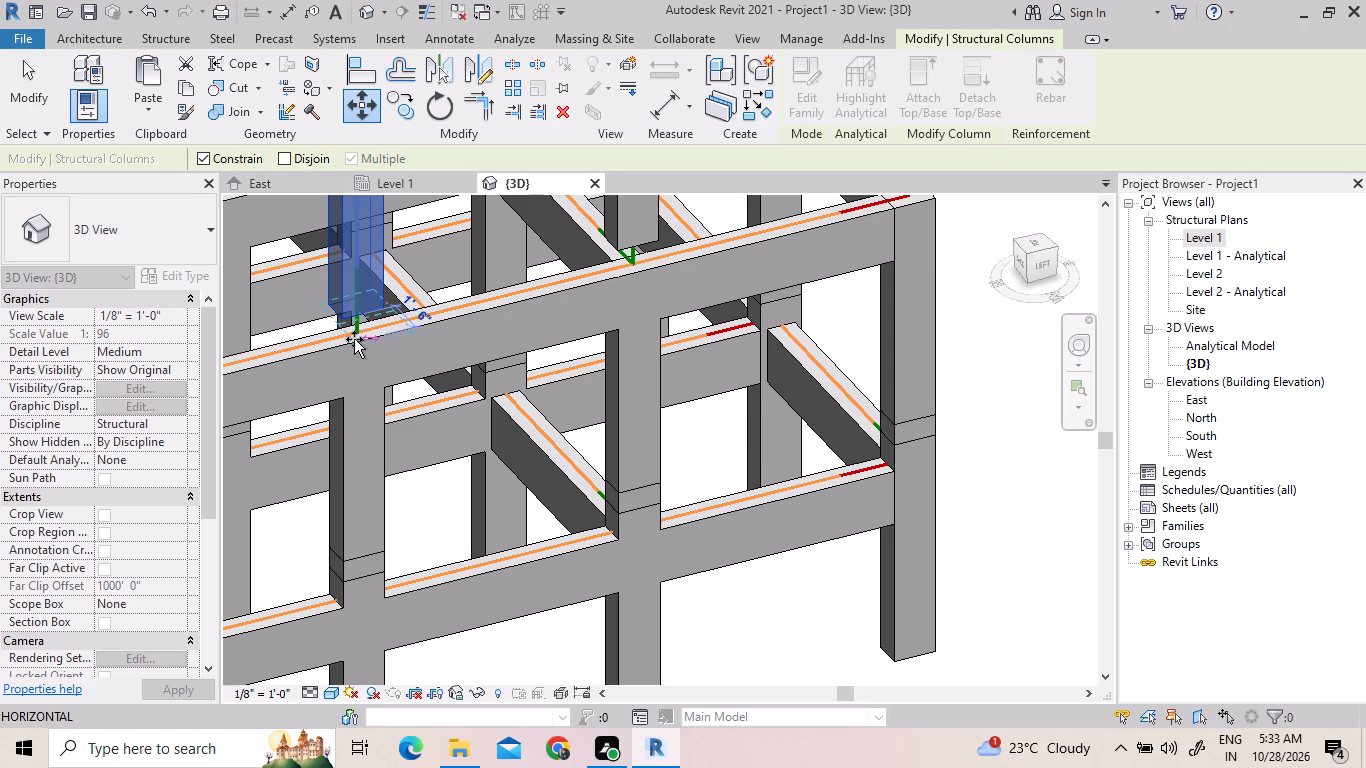
pyautogui.moveTo(354, 339); pyautogui.dragTo(355, 337)
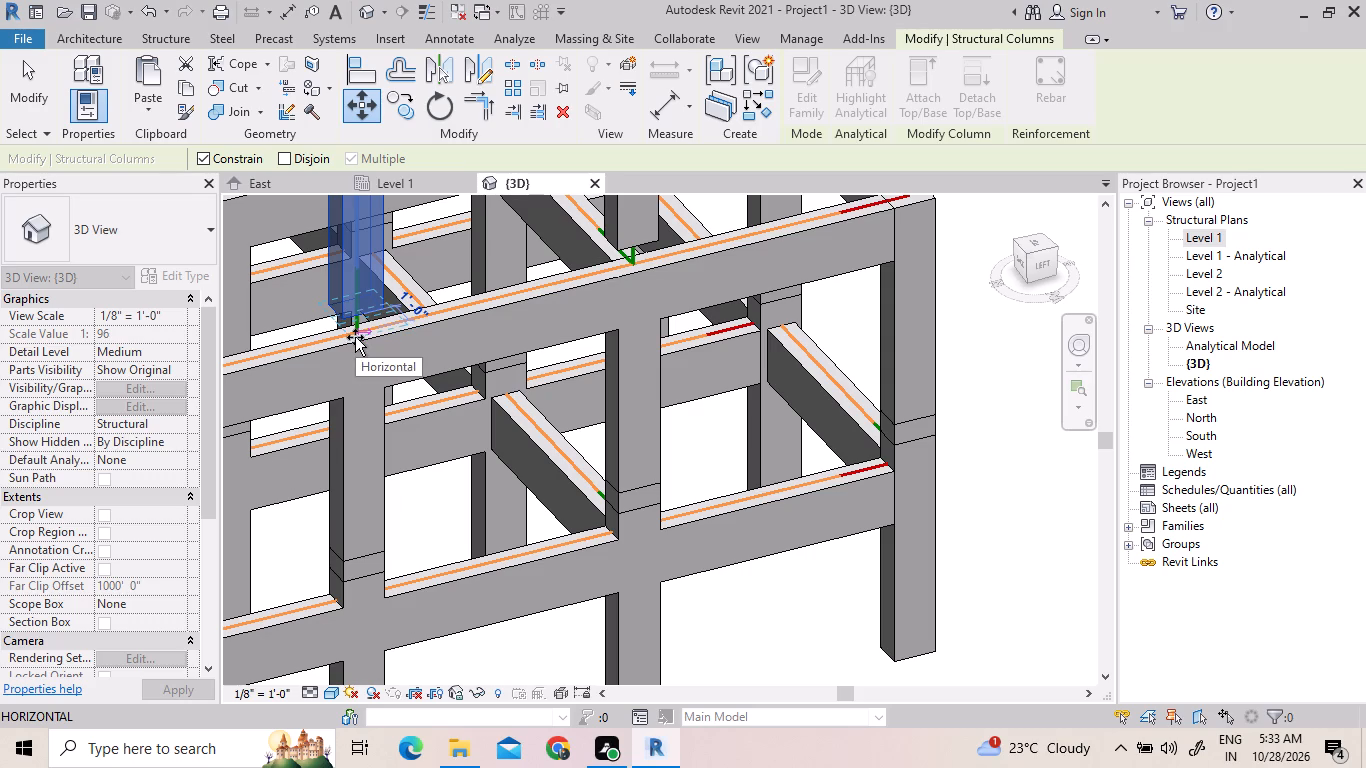
pyautogui.click(355, 337)
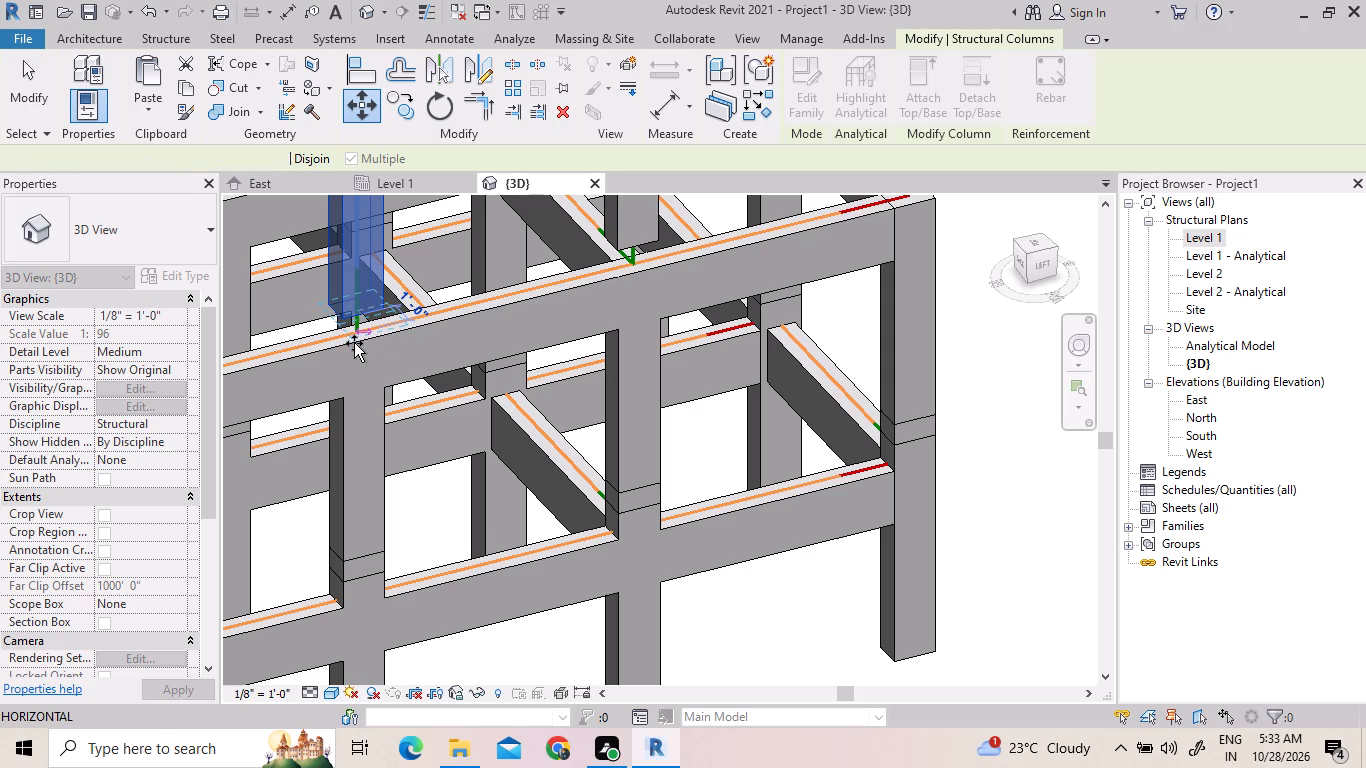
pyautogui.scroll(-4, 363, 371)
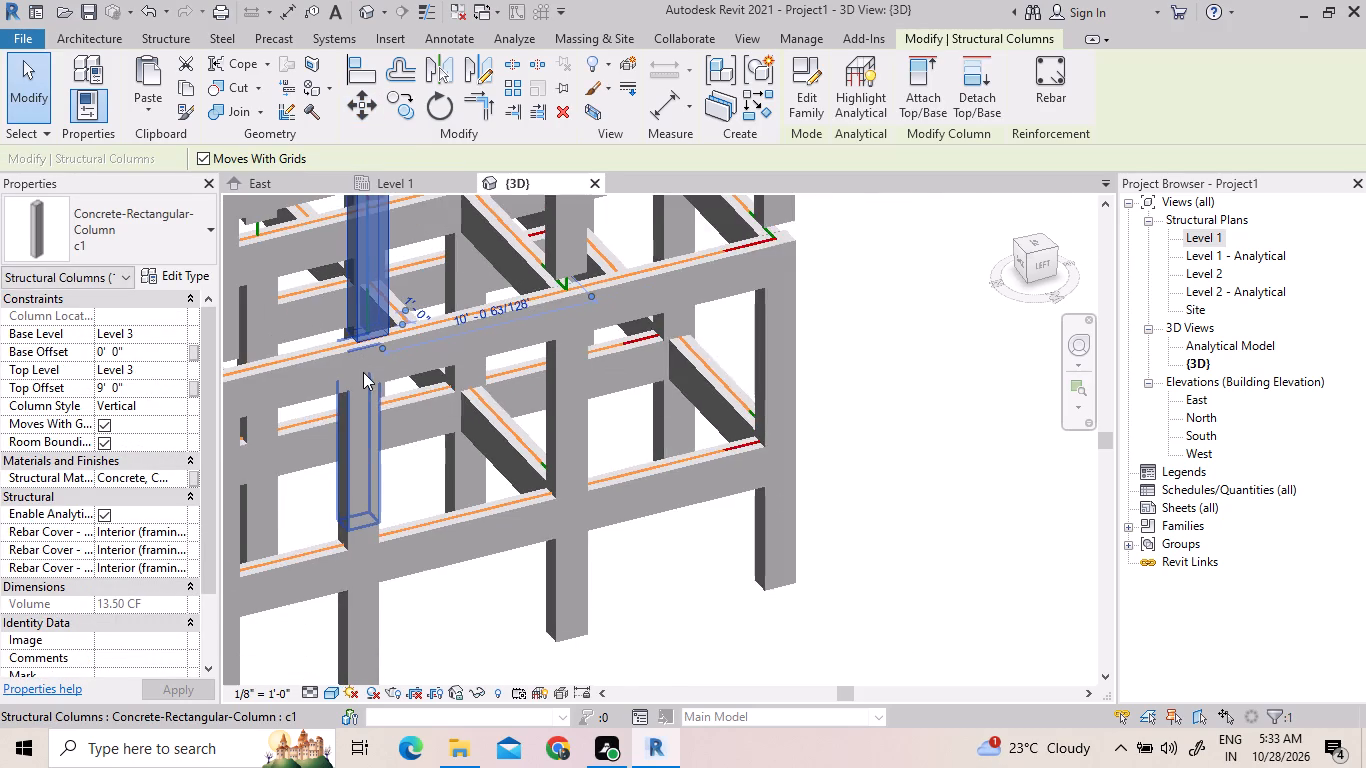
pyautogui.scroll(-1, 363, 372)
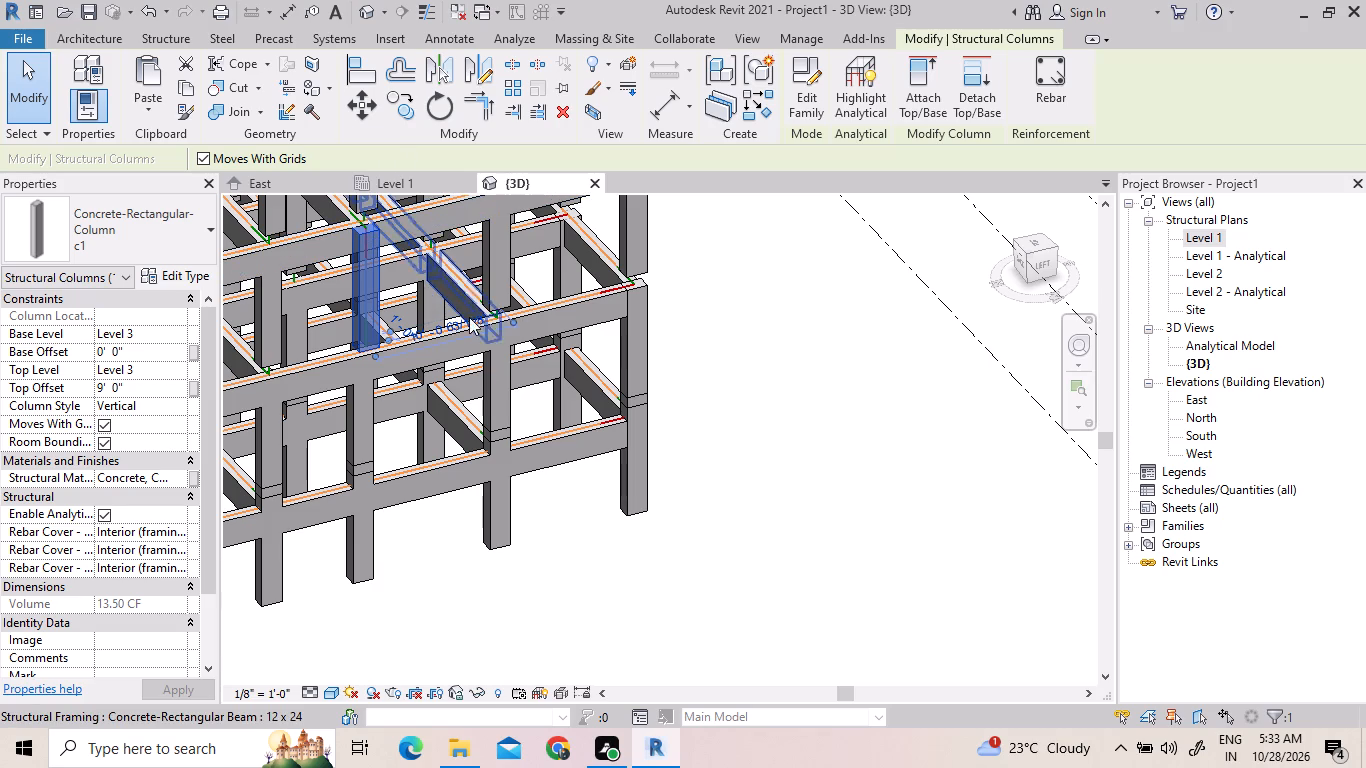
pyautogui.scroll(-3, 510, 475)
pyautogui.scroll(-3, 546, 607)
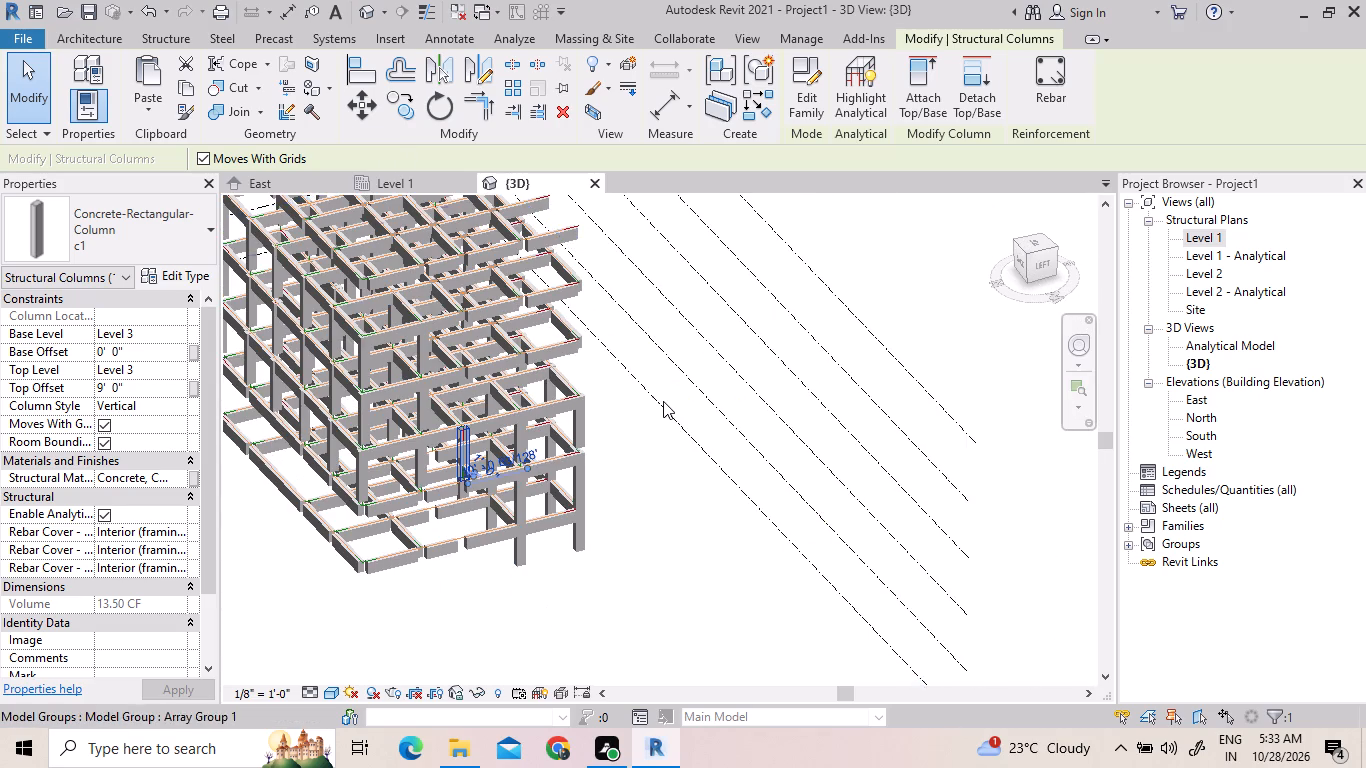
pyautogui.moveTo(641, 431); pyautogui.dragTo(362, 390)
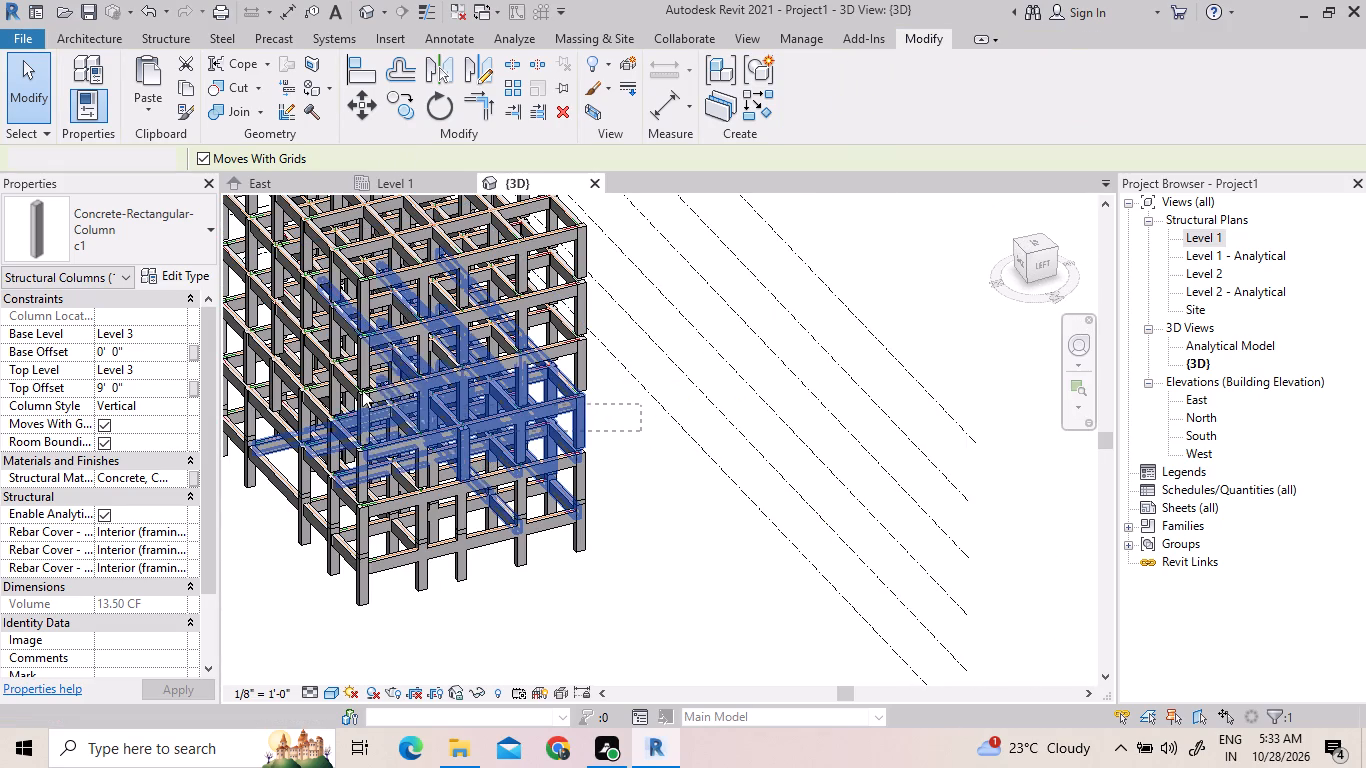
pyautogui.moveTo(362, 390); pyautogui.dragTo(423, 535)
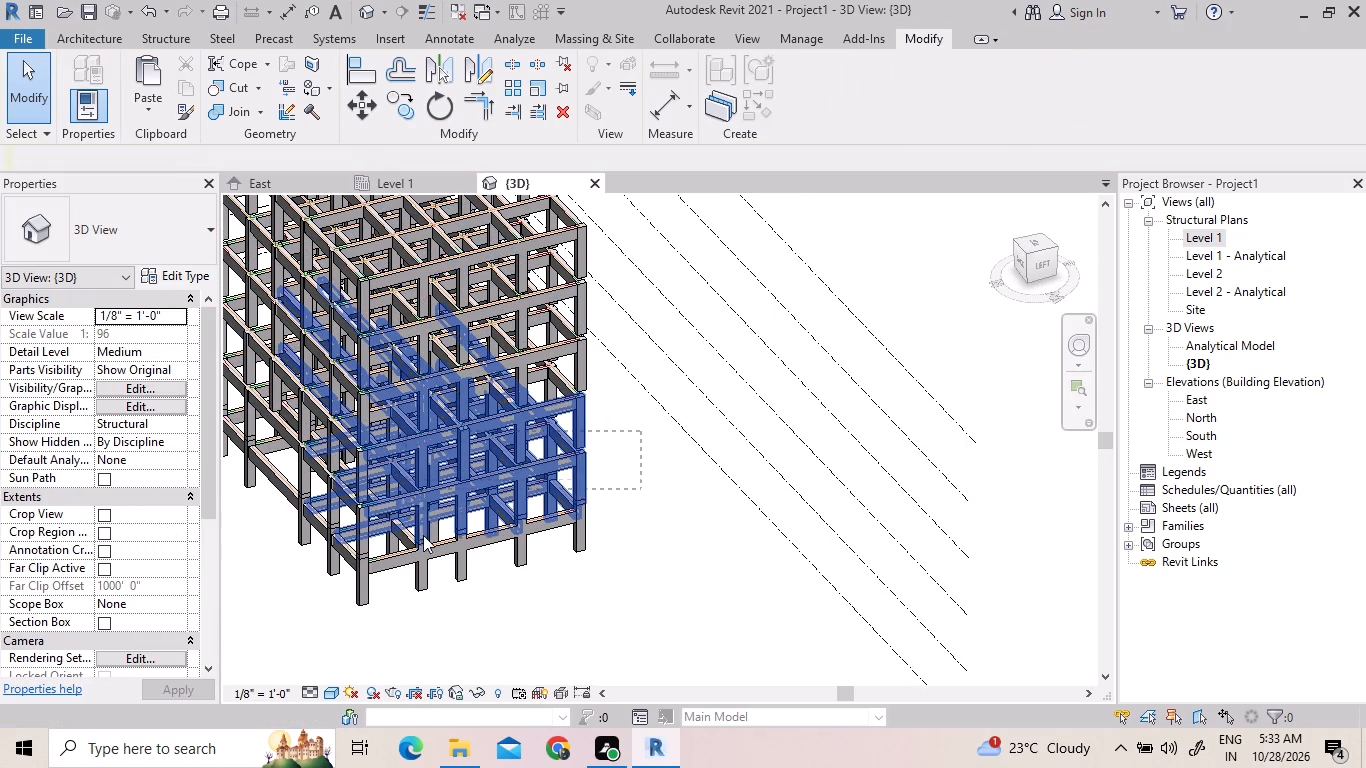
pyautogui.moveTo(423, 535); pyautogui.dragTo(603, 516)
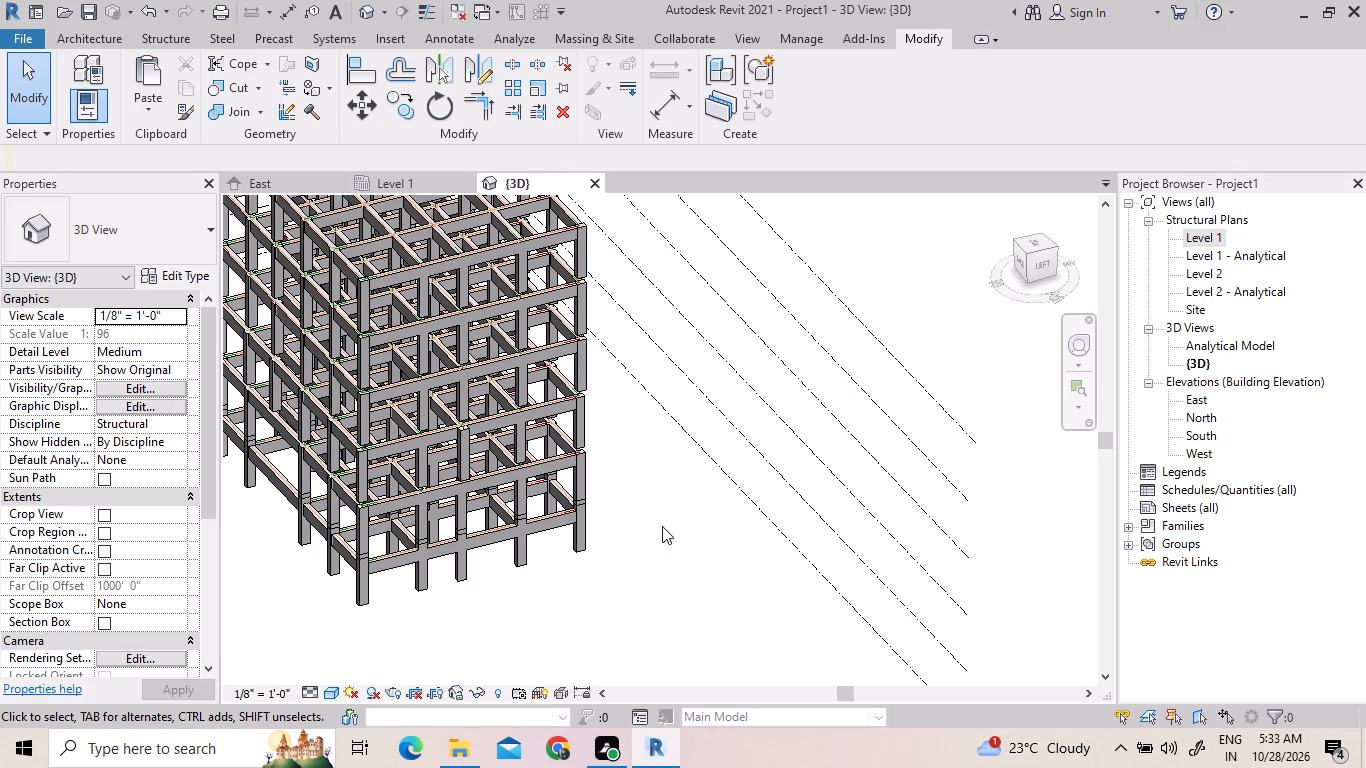
# Open the East elevation and examine how the upper storeys line up with those below.
pyautogui.press('Escape')
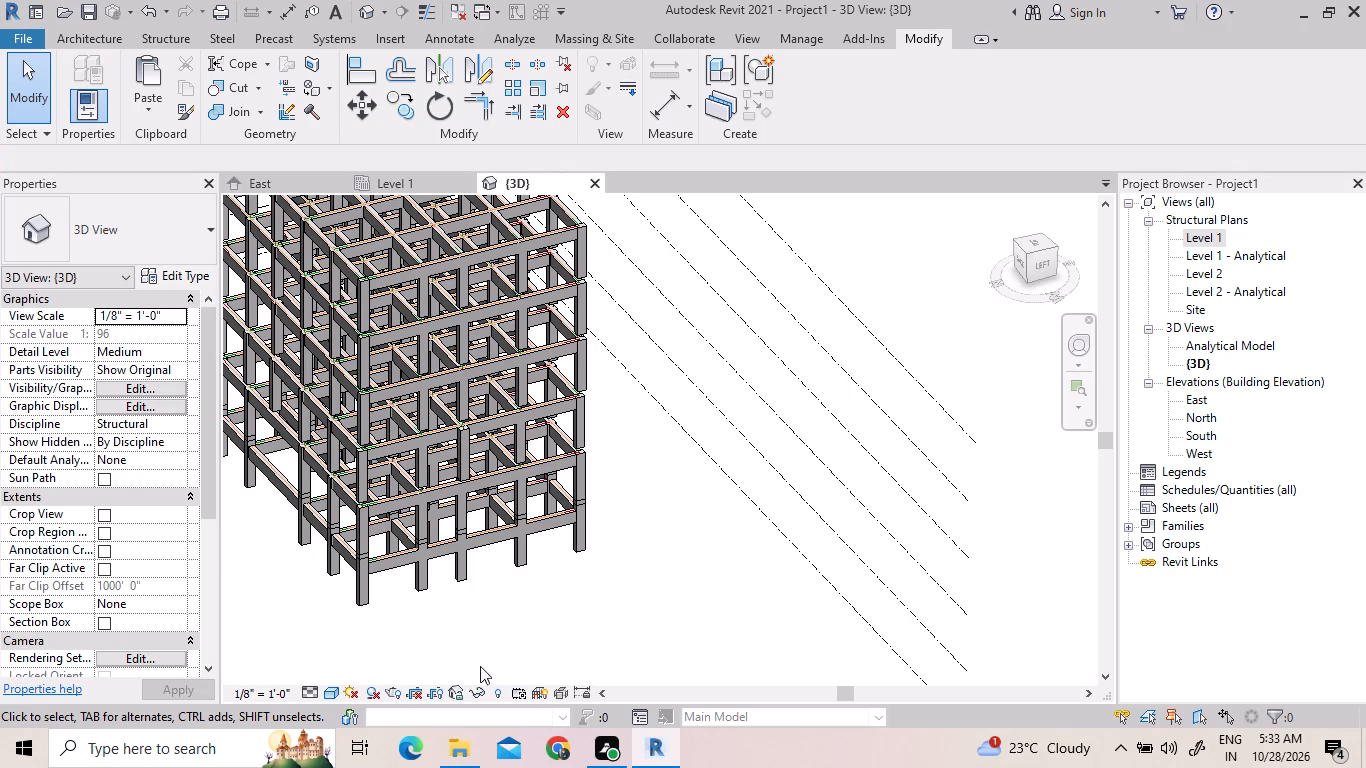
pyautogui.click(339, 195)
pyautogui.click(295, 188)
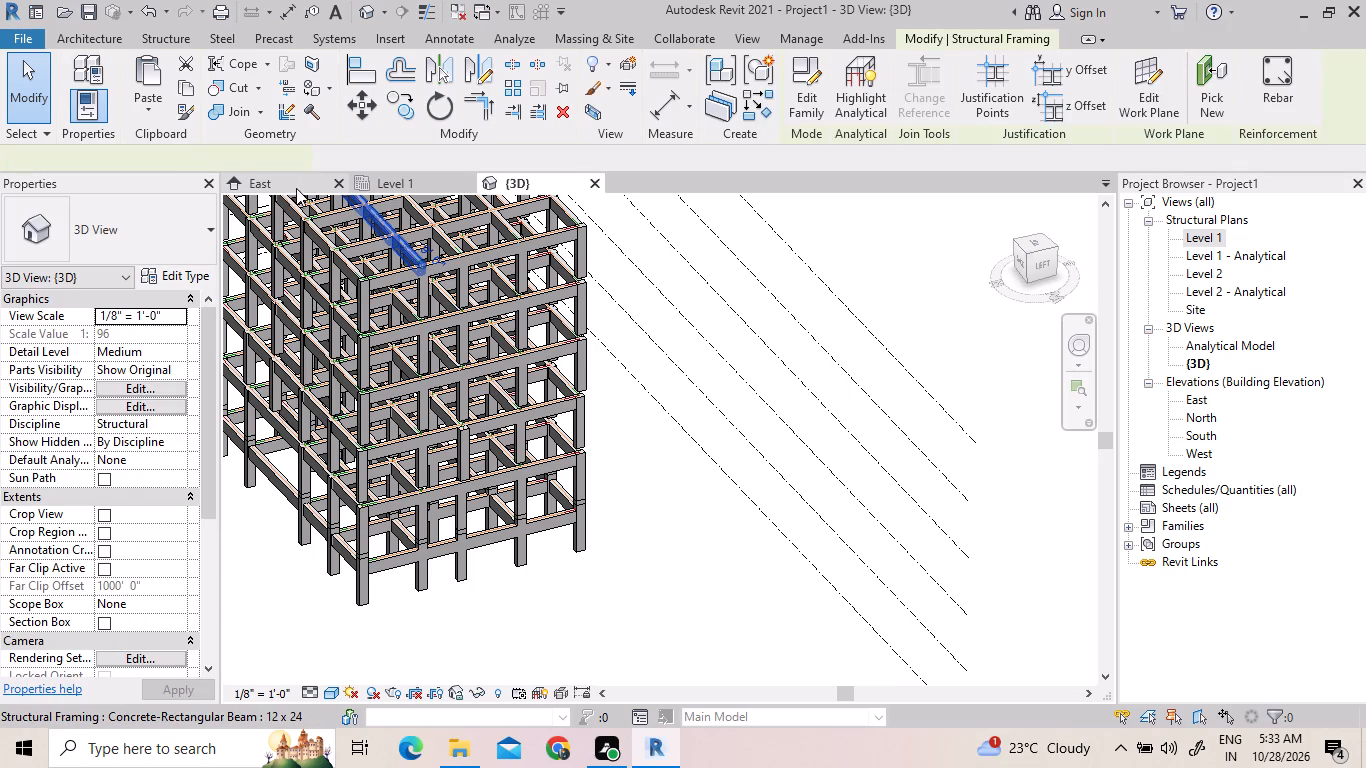
pyautogui.scroll(-2, 533, 497)
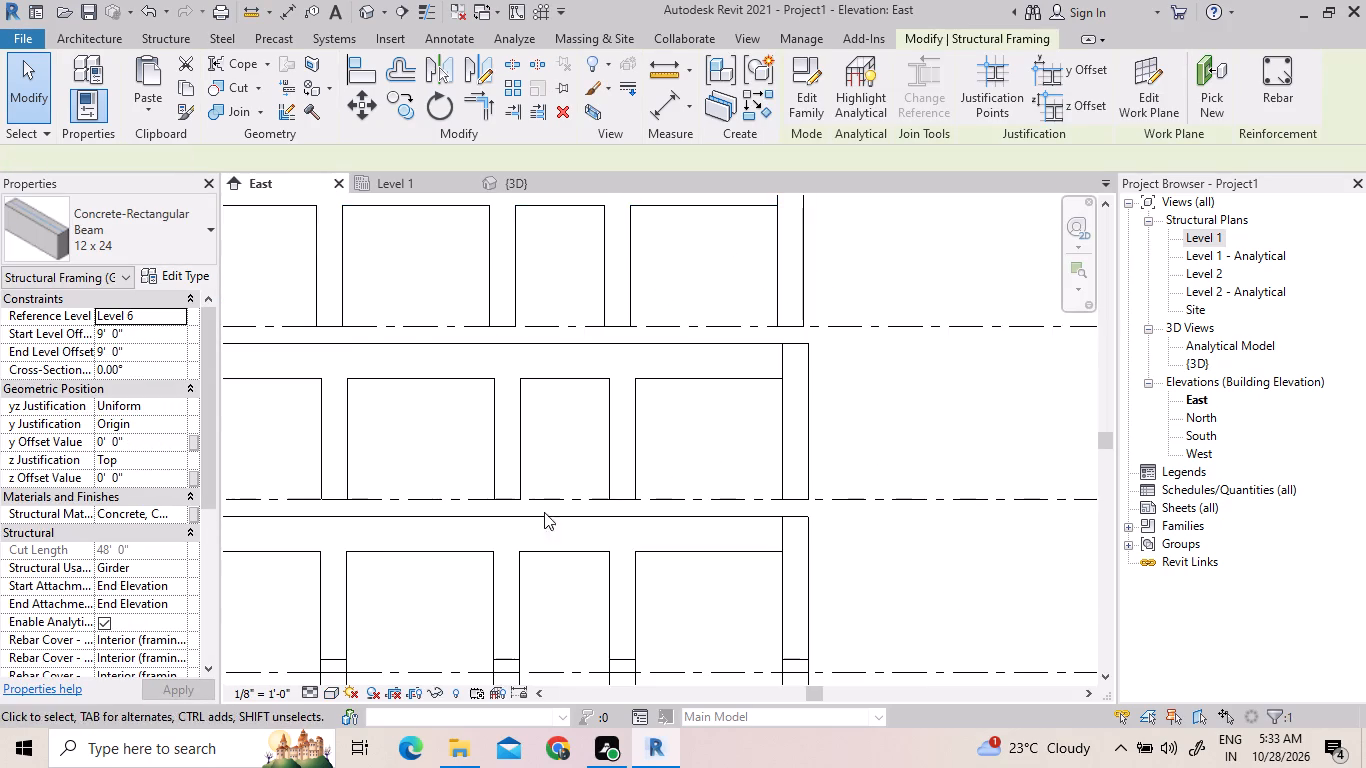
pyautogui.scroll(-2, 544, 512)
pyautogui.scroll(-2, 625, 580)
pyautogui.moveTo(738, 449); pyautogui.dragTo(753, 477, button='middle')
pyautogui.press('Escape')
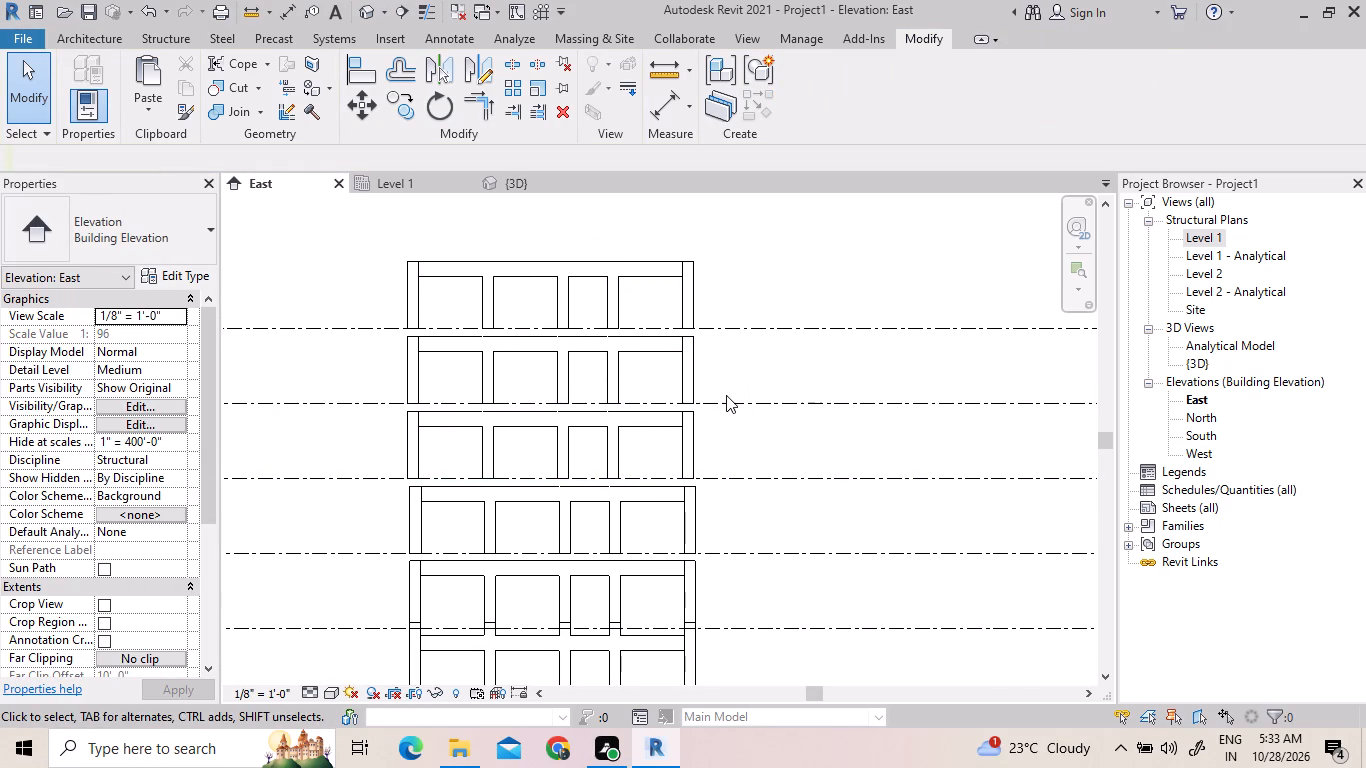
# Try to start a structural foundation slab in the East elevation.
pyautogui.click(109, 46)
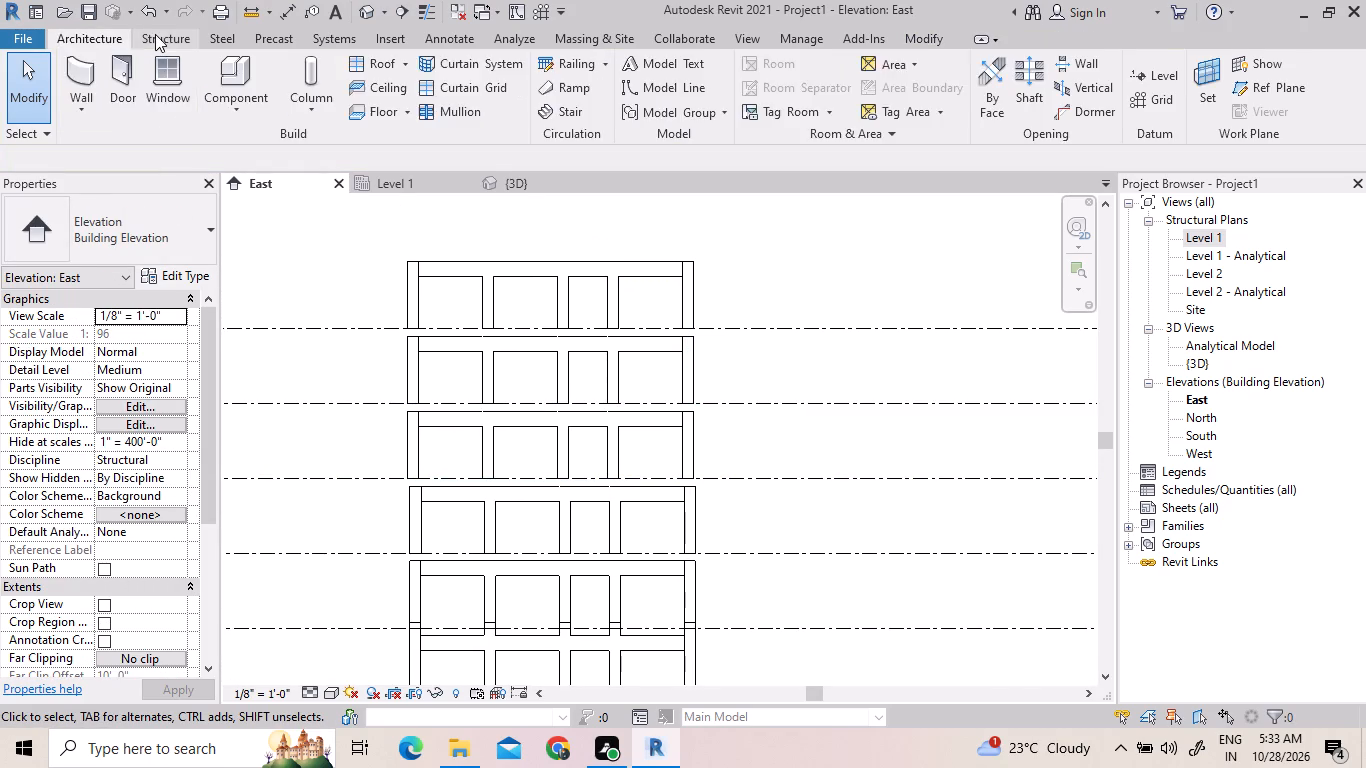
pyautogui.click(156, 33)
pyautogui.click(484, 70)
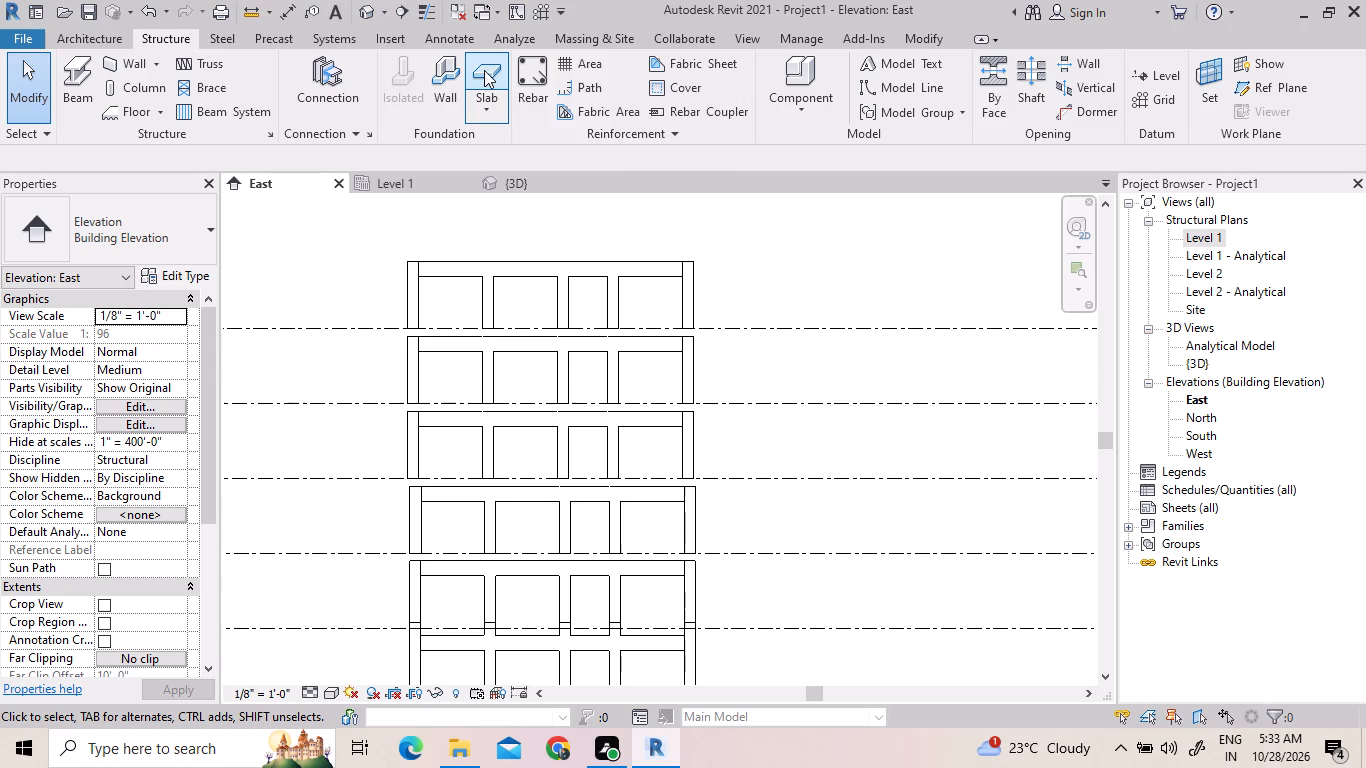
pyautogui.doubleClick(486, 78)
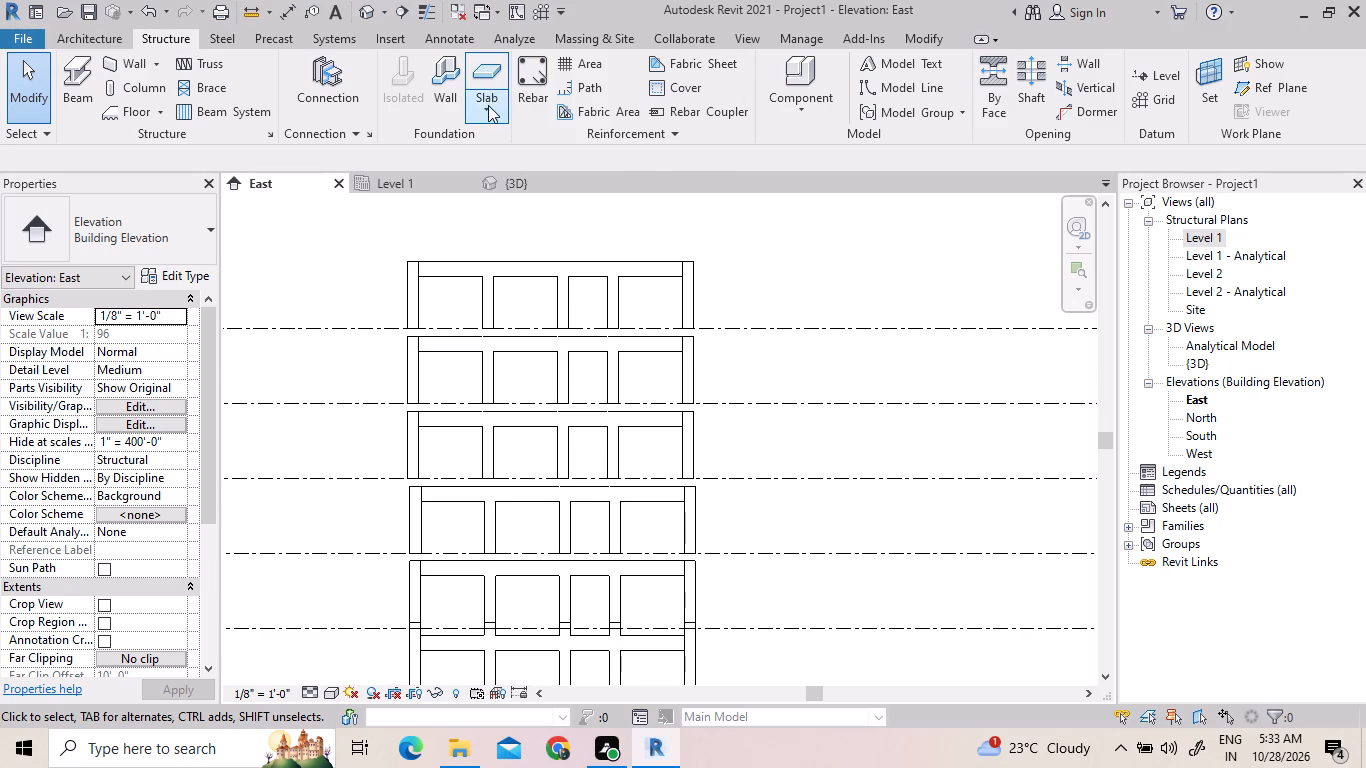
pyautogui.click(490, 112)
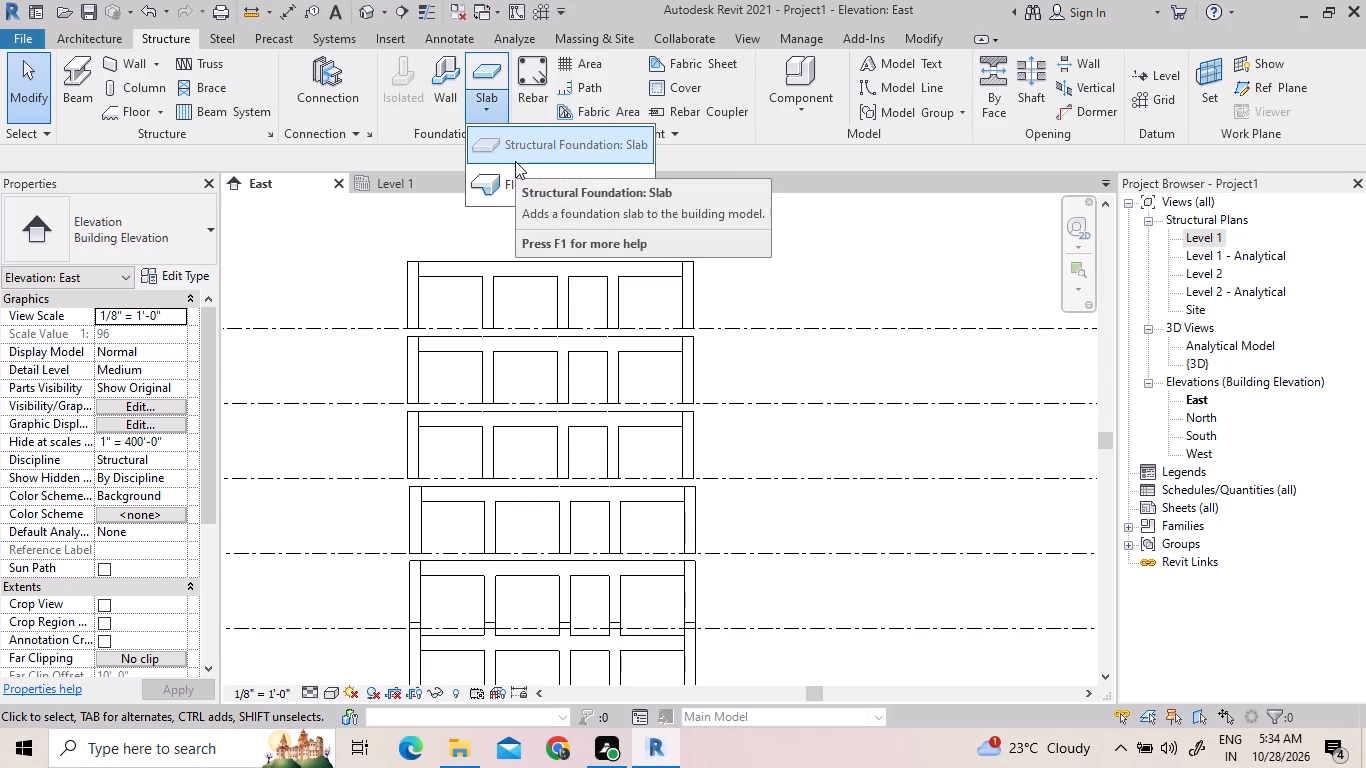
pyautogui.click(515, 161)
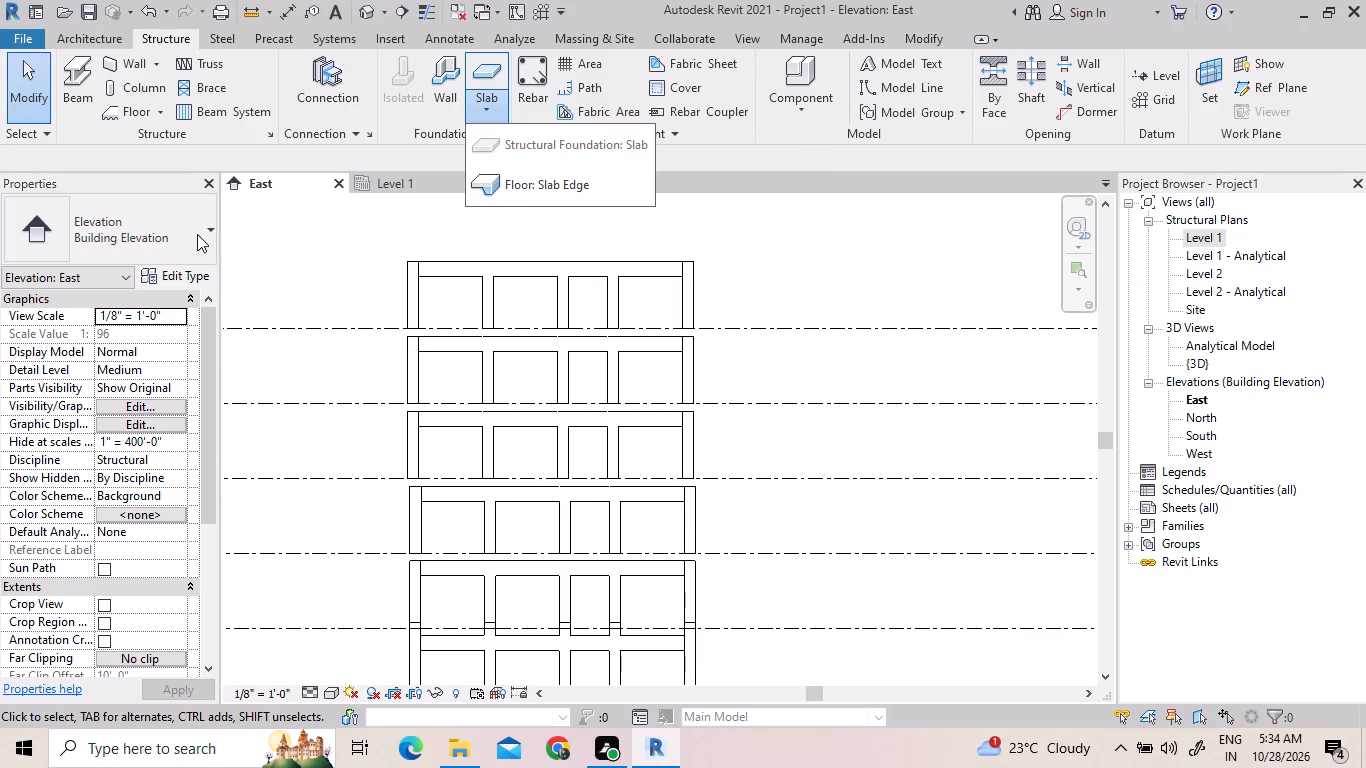
# In the Level 1 structural plan, select the c1 column that projects outside the outer edge of the beam grid.
pyautogui.click(388, 182)
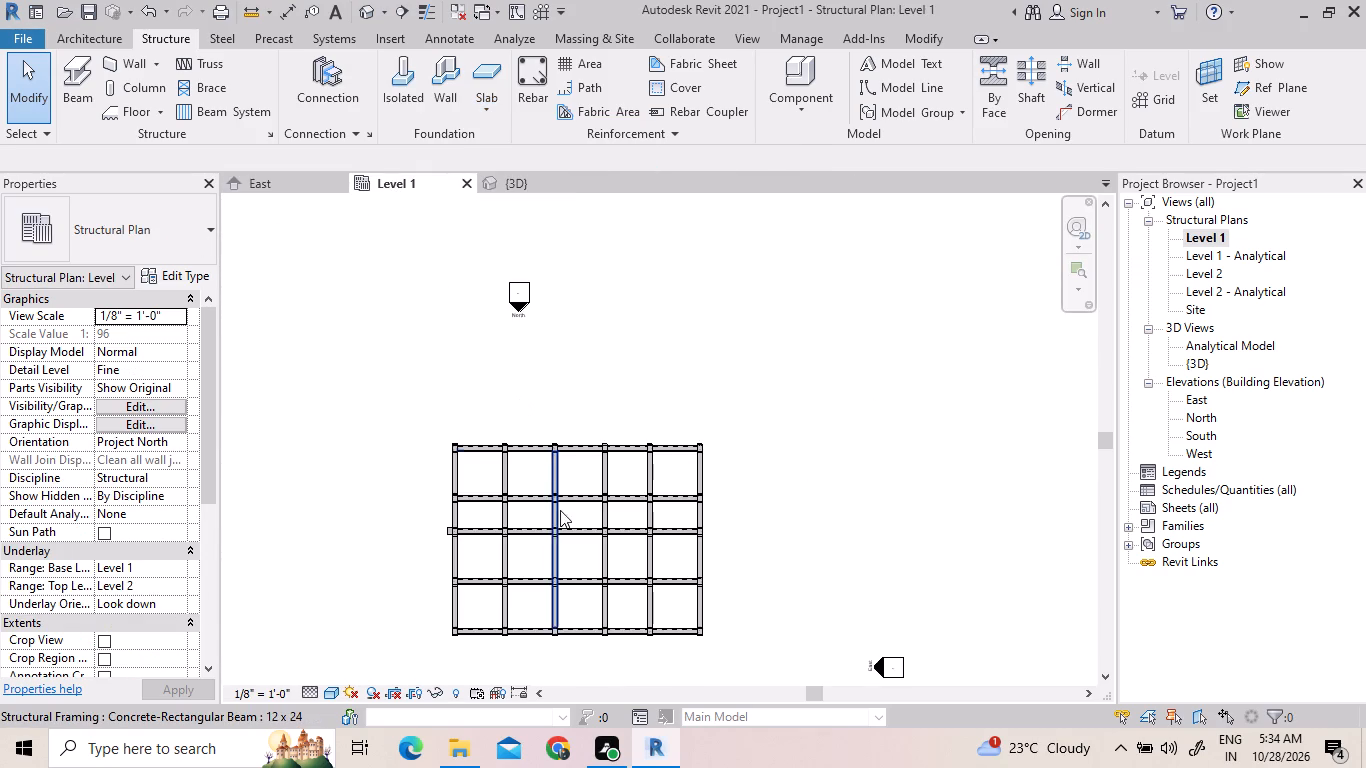
pyautogui.scroll(7, 501, 540)
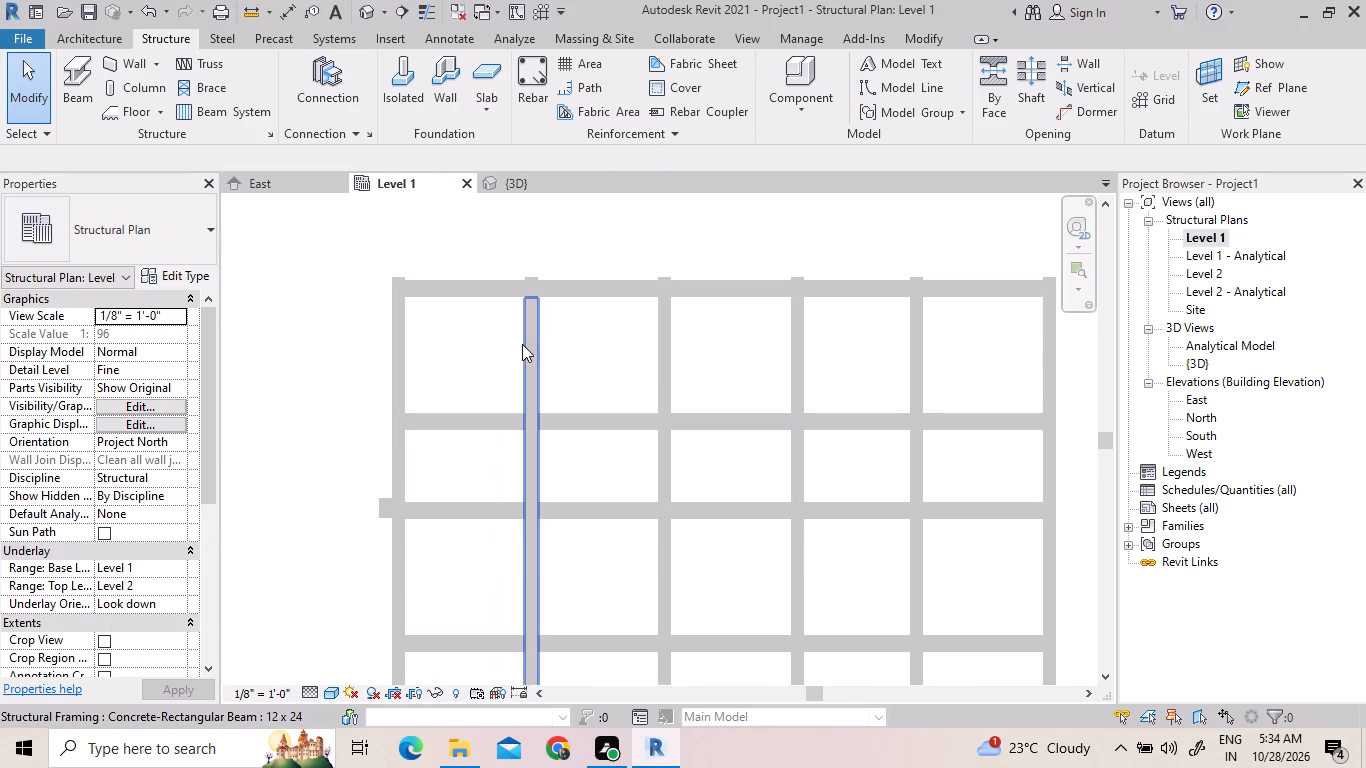
pyautogui.press('Escape')
pyautogui.click(381, 501)
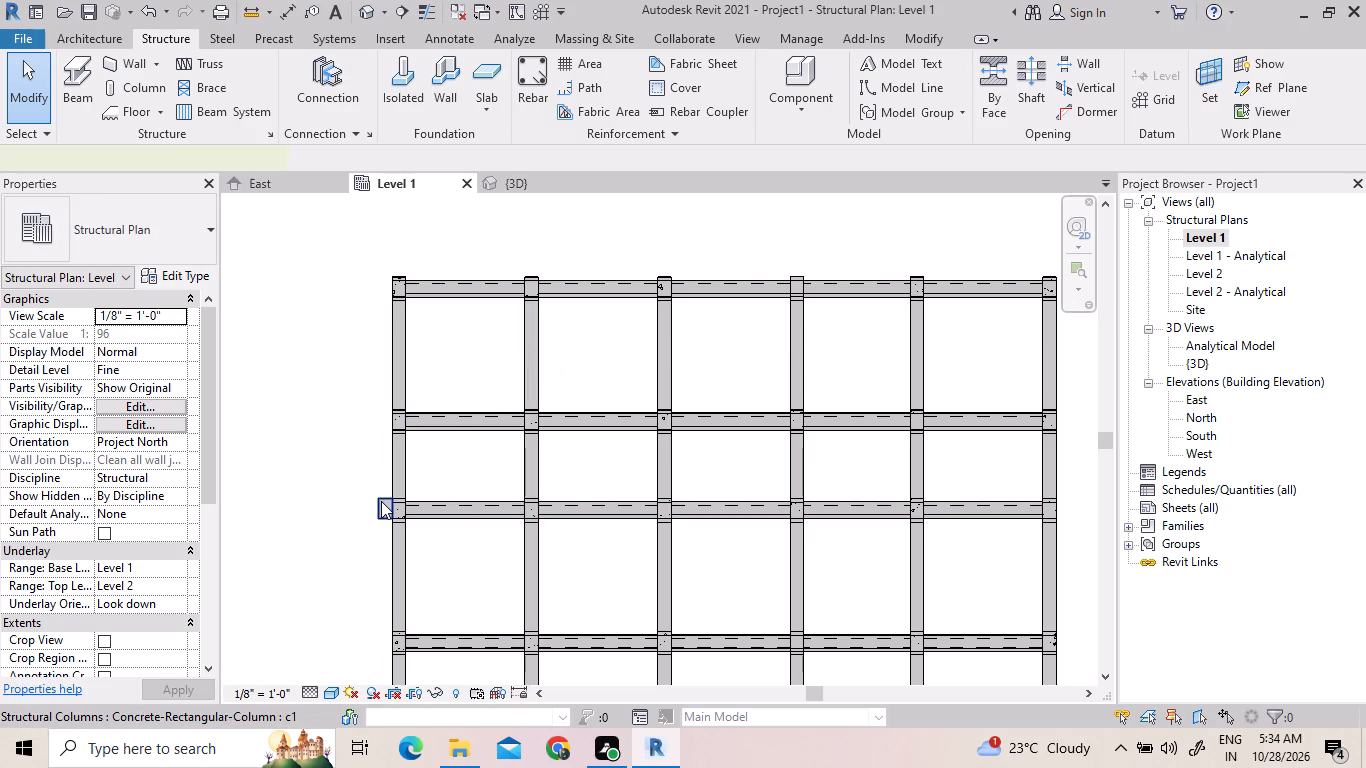
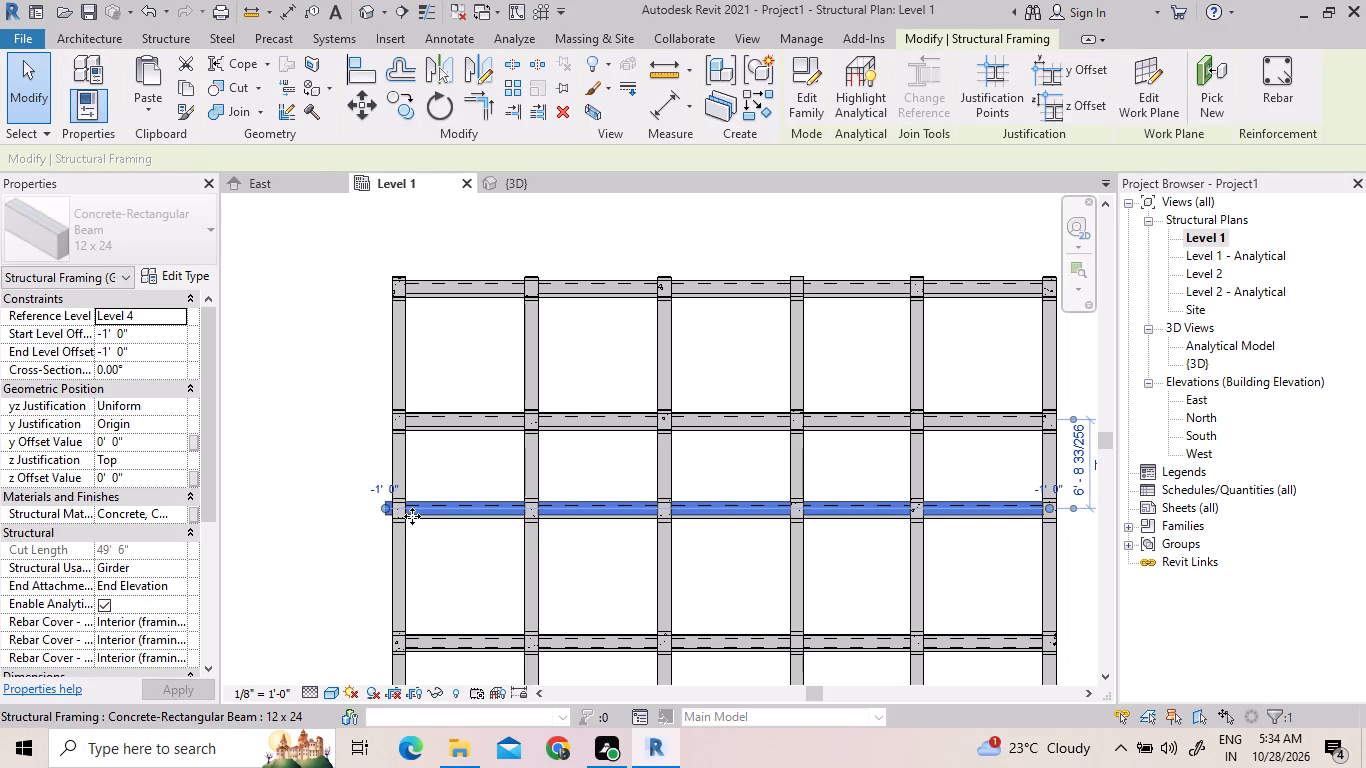
# Delete the selected Level 4 Concrete-Rectangular Beam 12 x 24, the third horizontal beam from the grid's upper edge in the Level 1 plan.
pyautogui.press('Home')
pyautogui.press('Delete')
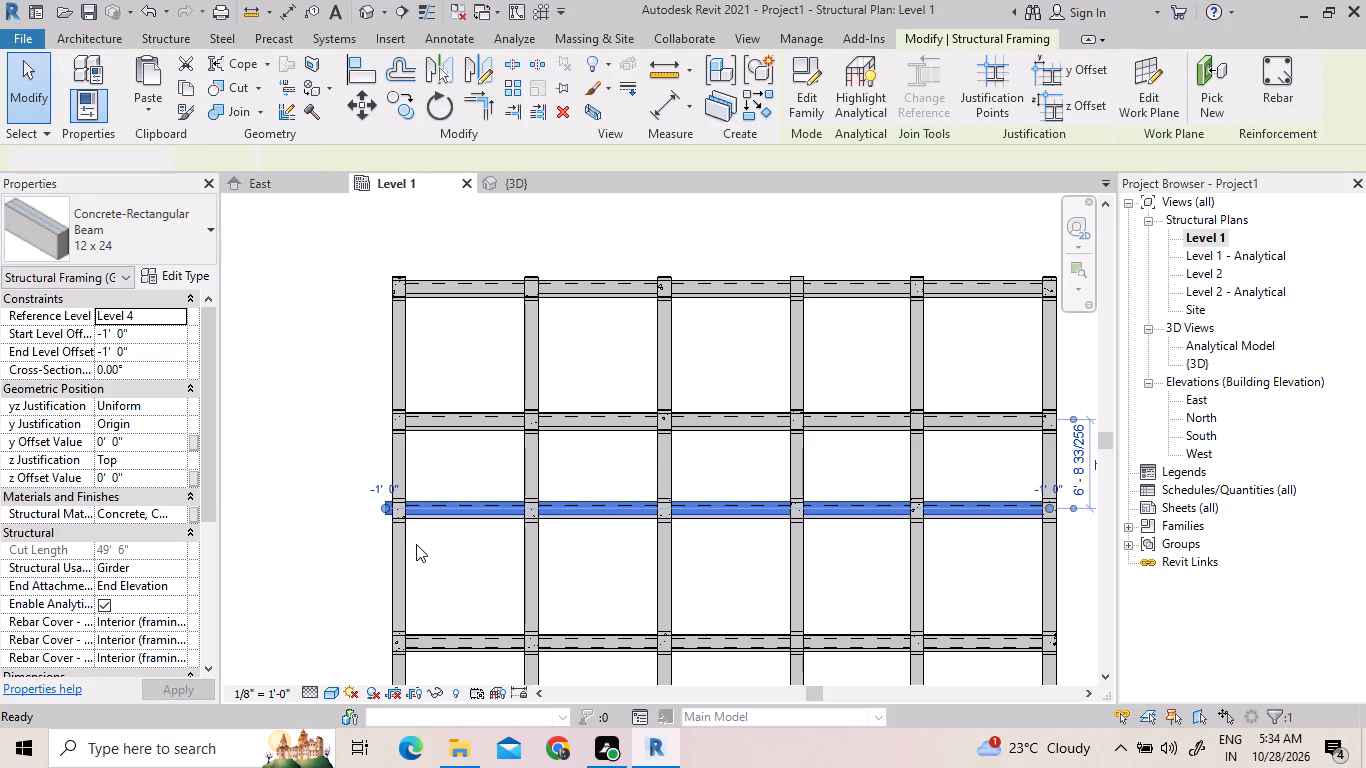
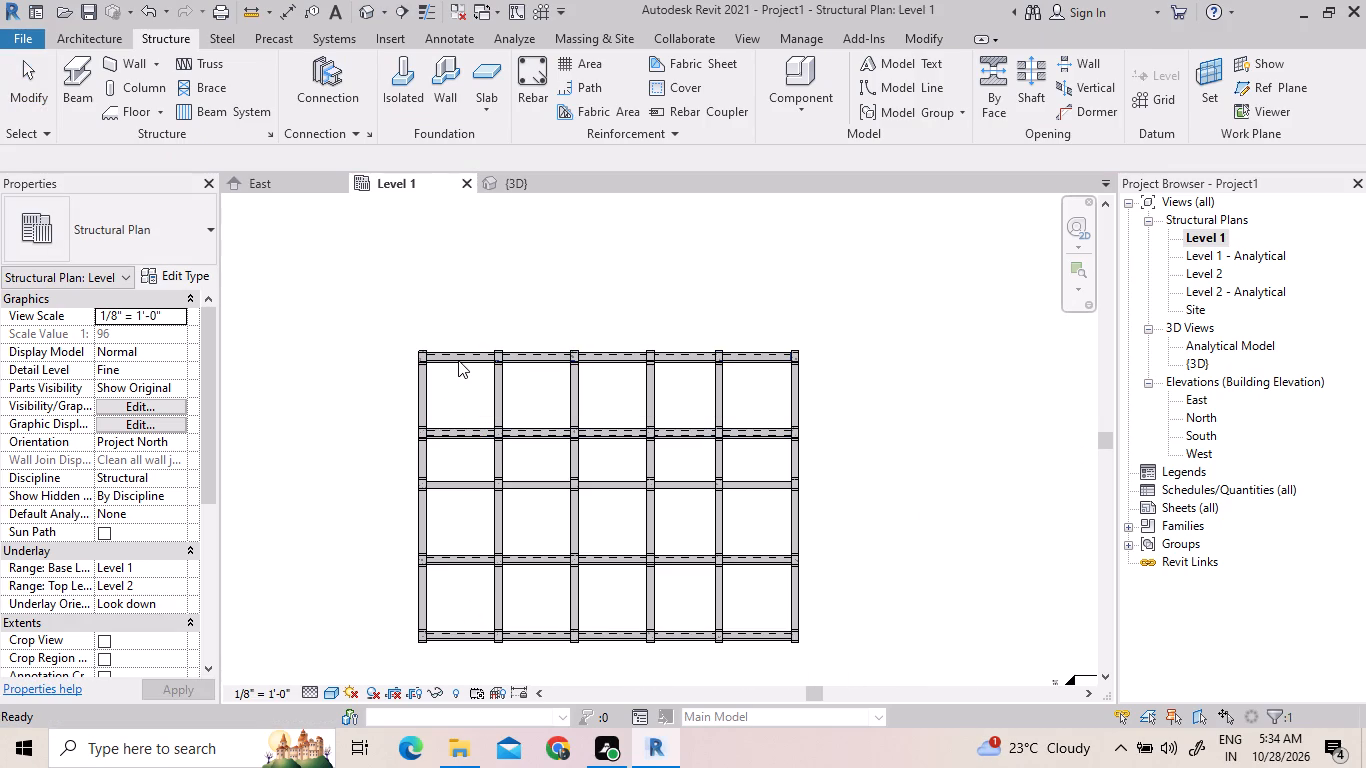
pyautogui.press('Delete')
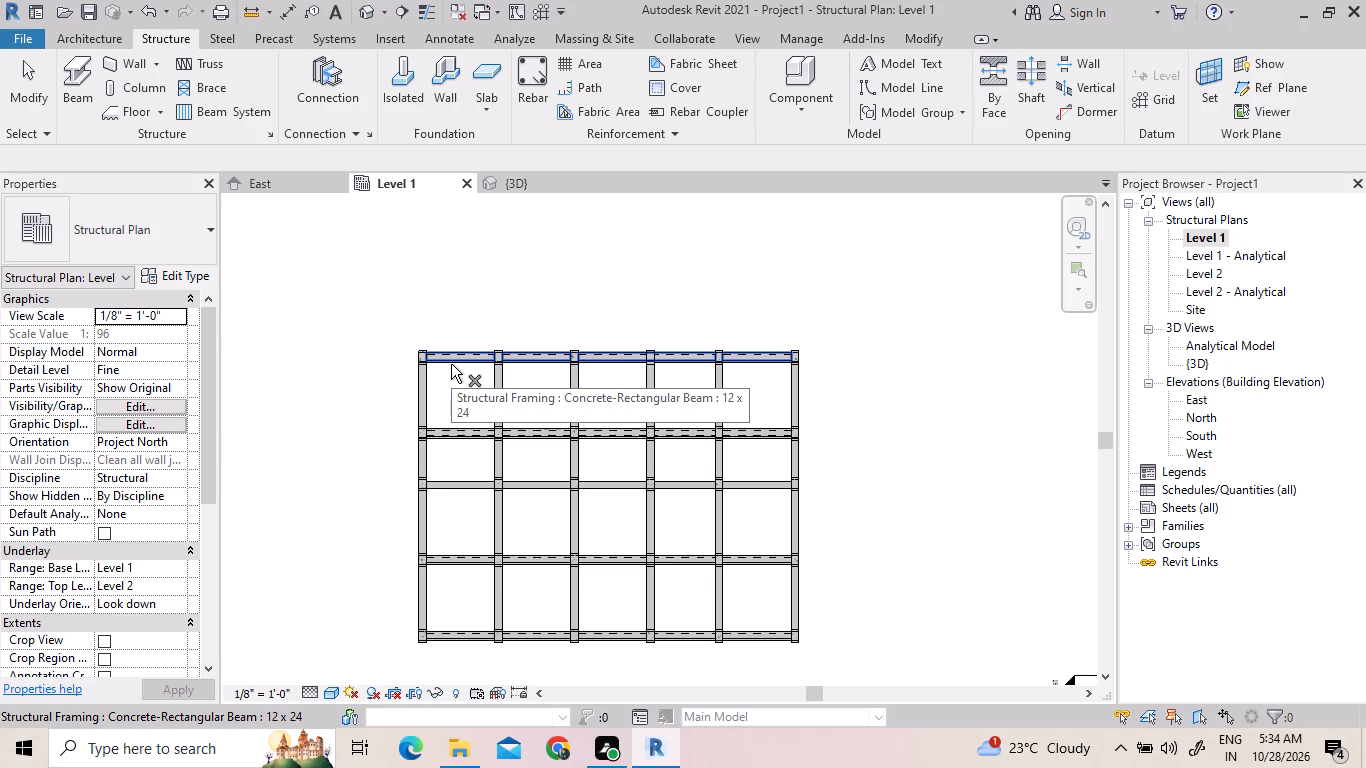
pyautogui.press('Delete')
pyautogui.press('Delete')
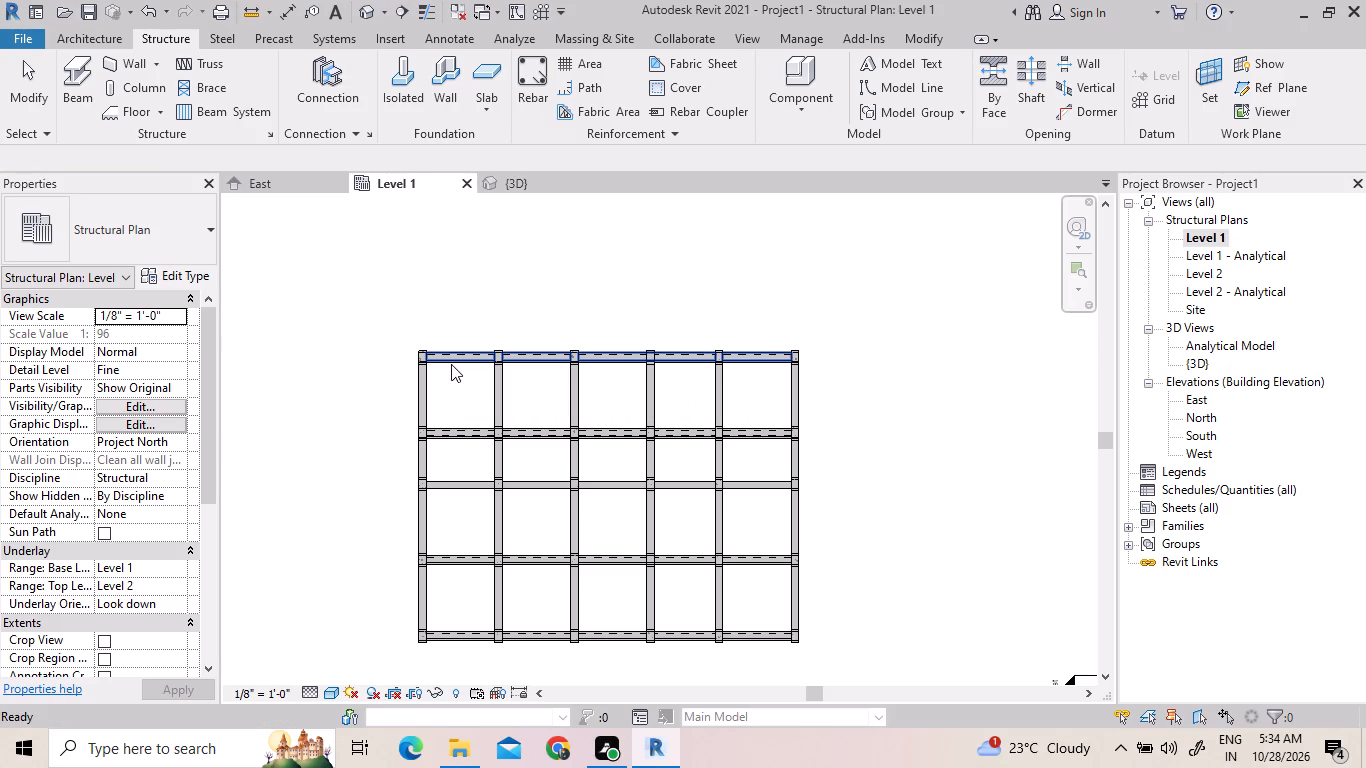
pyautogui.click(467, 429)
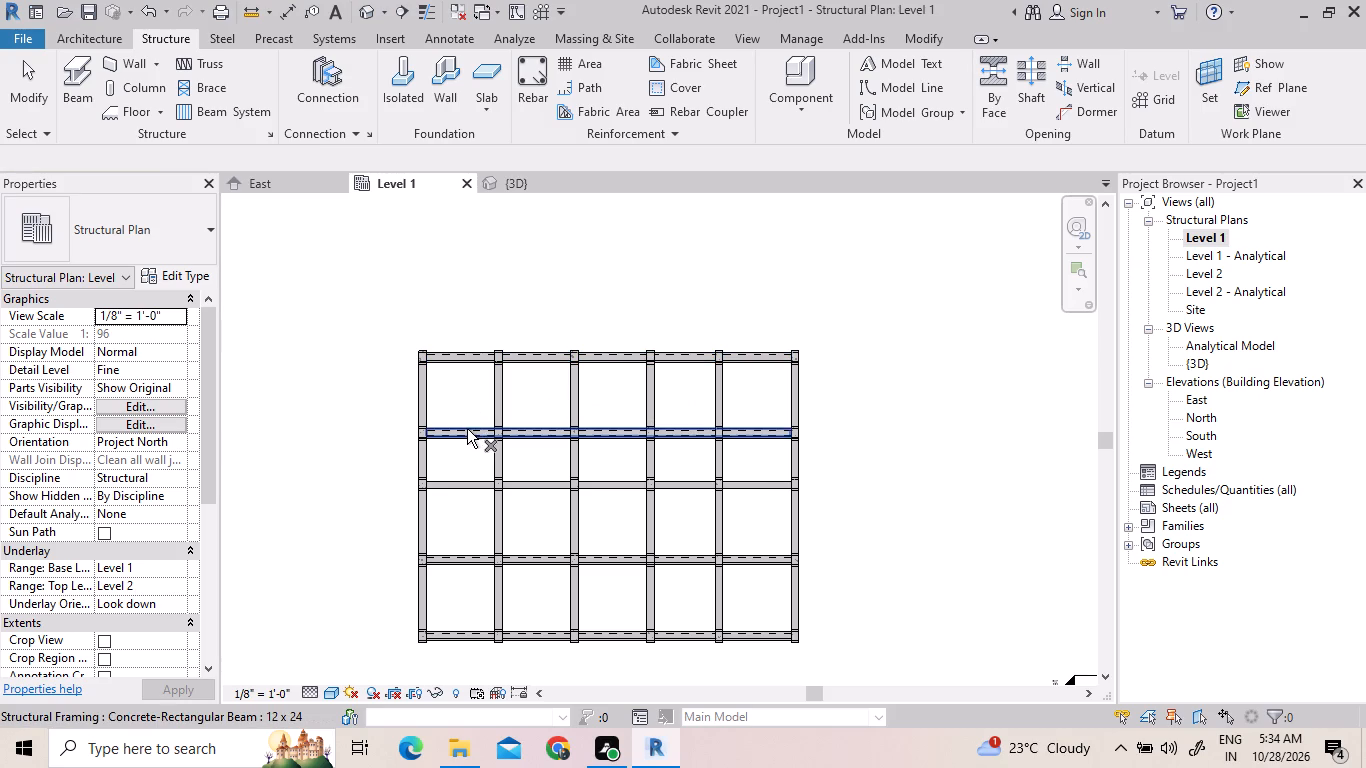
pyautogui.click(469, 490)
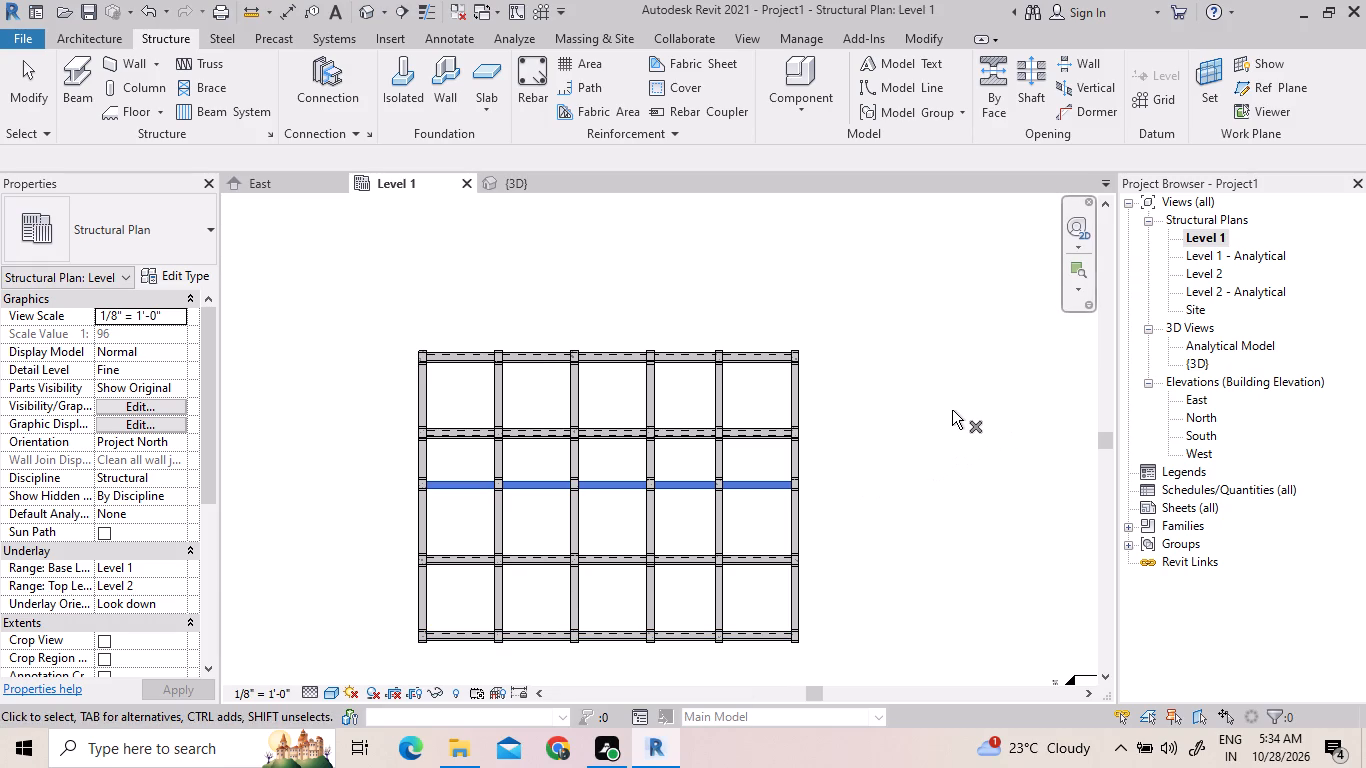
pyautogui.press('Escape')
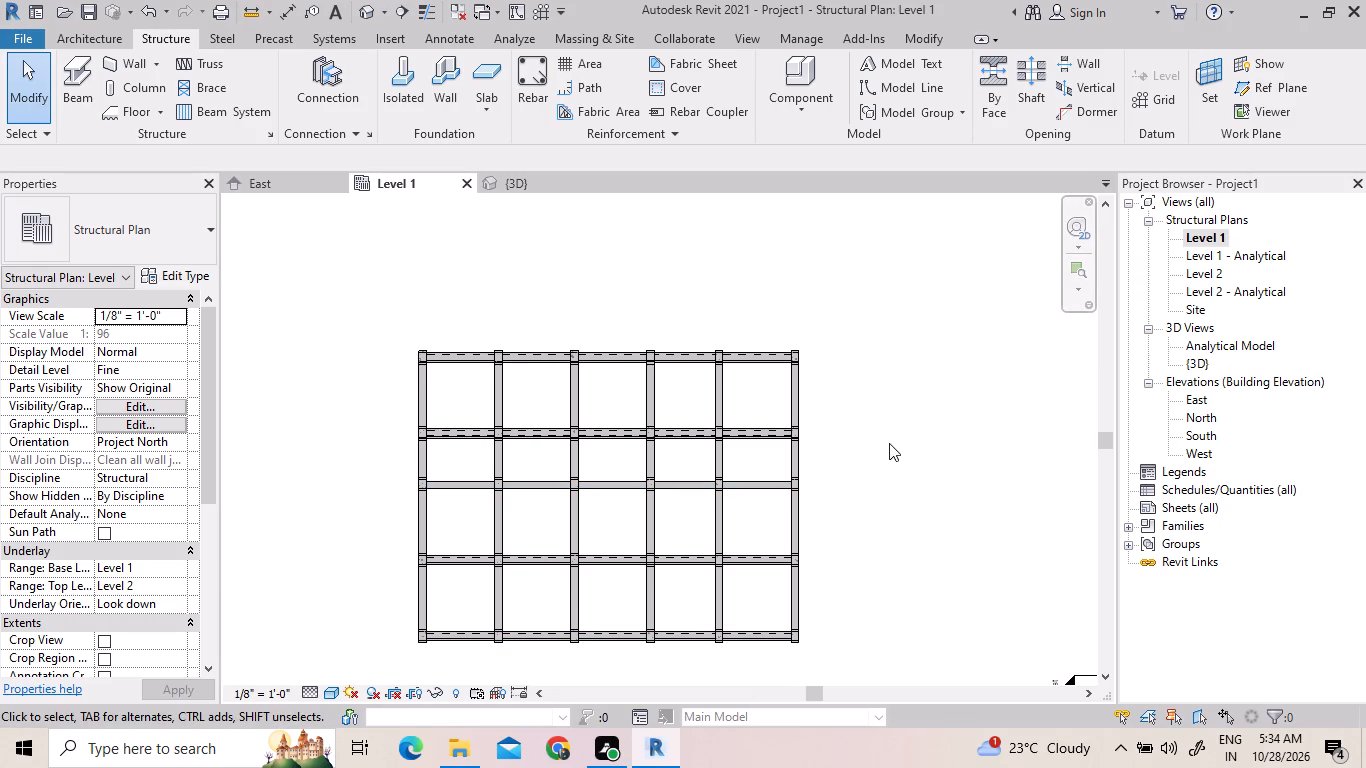
# Delete two overlapping Concrete-Rectangular Beam 12 x 24 members along the second horizontal beam line from the grid's upper edge in the Level 1 plan.
pyautogui.click(767, 439)
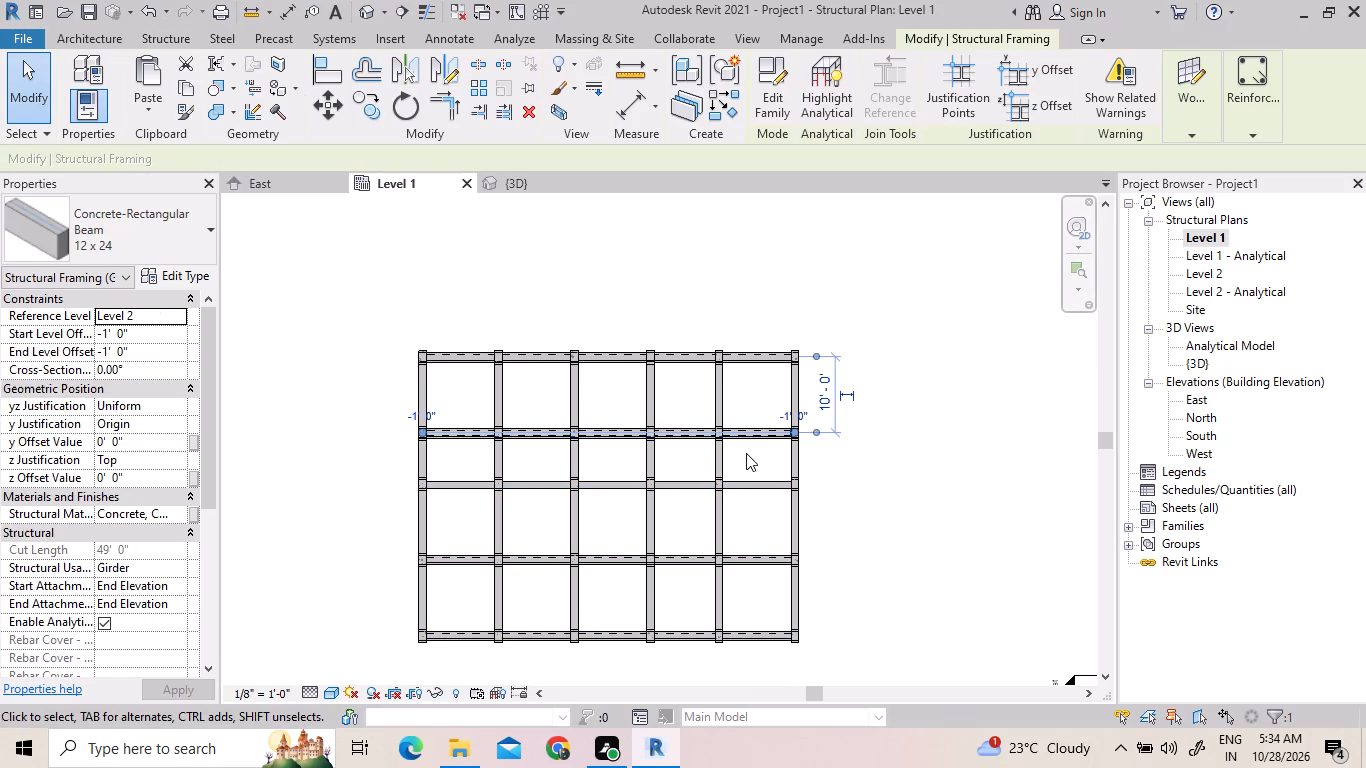
pyautogui.press('Delete')
pyautogui.press('Delete')
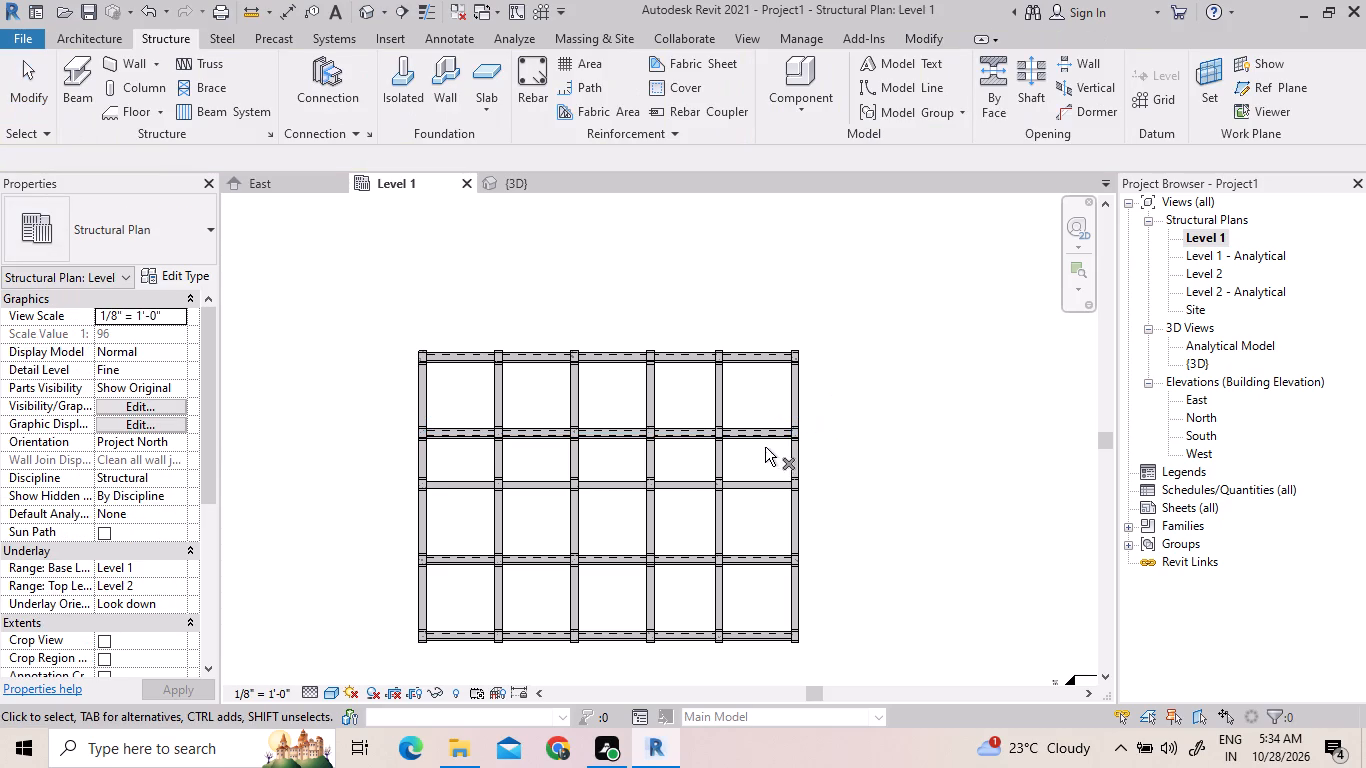
pyautogui.click(756, 428)
pyautogui.rightClick(757, 428)
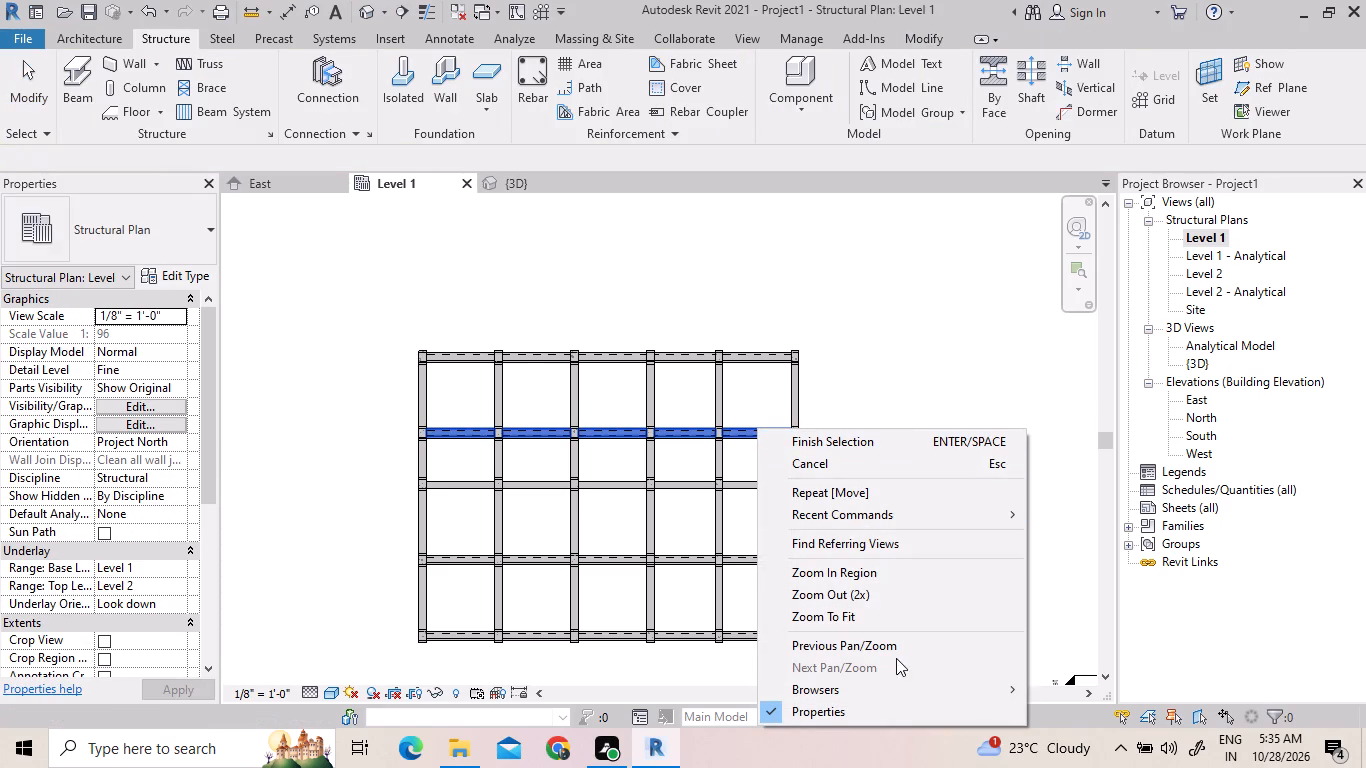
pyautogui.click(870, 445)
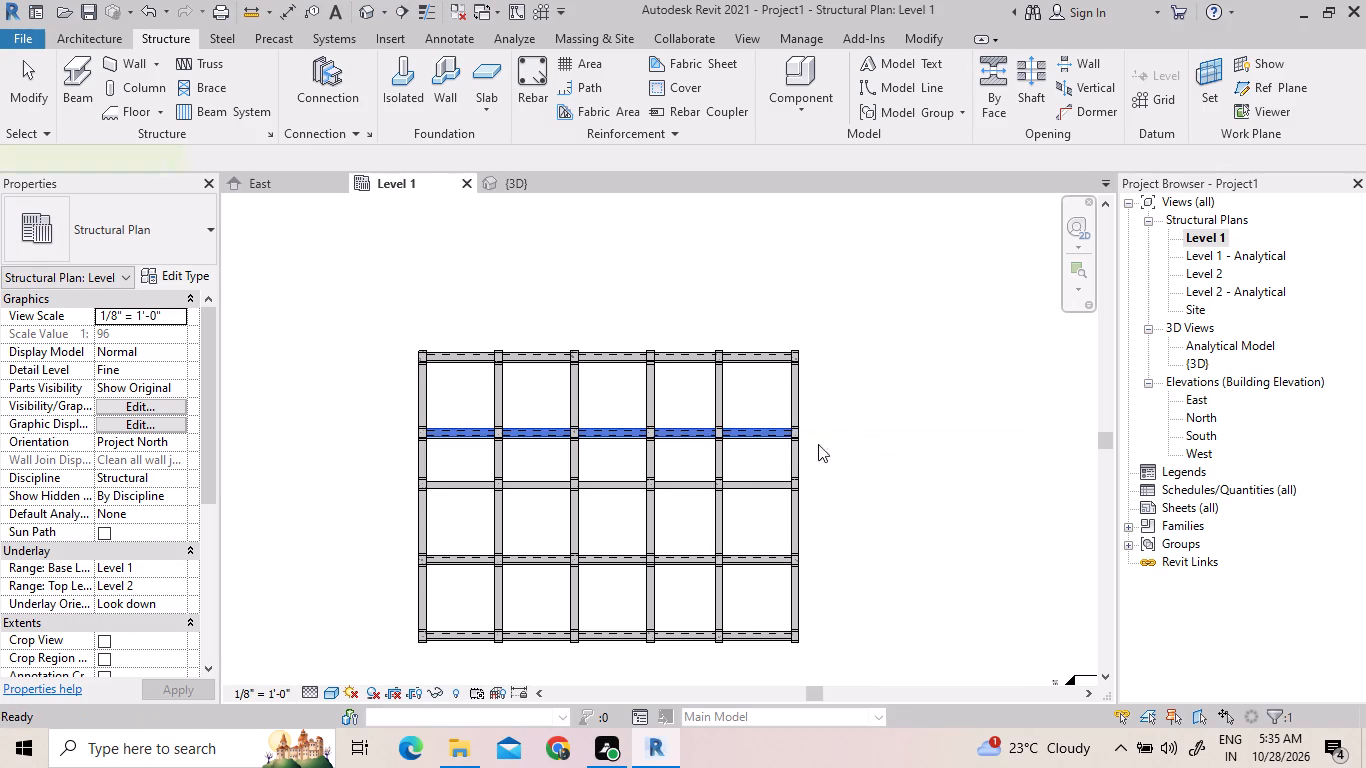
# Delete the structural column where the second horizontal beam line from the upper edge meets the fifth vertical line from the grid's left edge.
pyautogui.rightClick(709, 433)
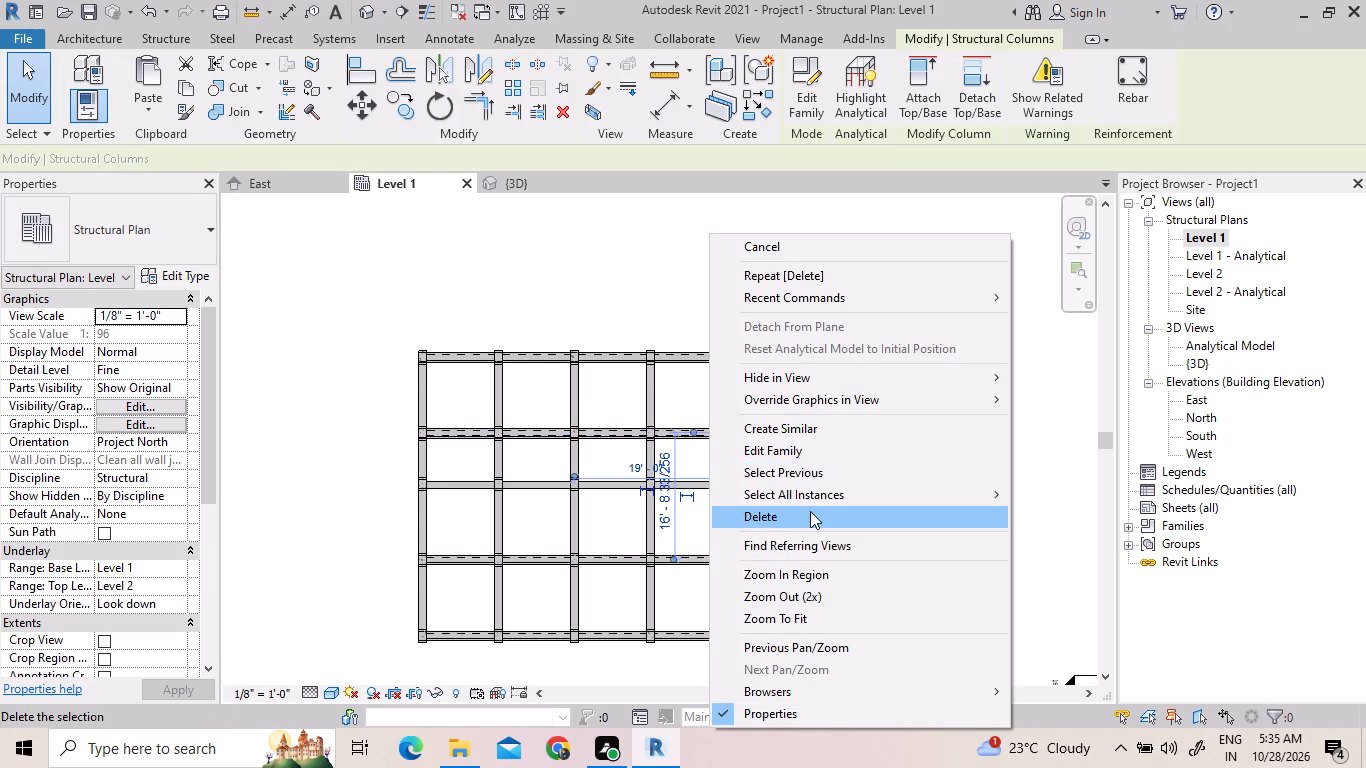
pyautogui.click(810, 516)
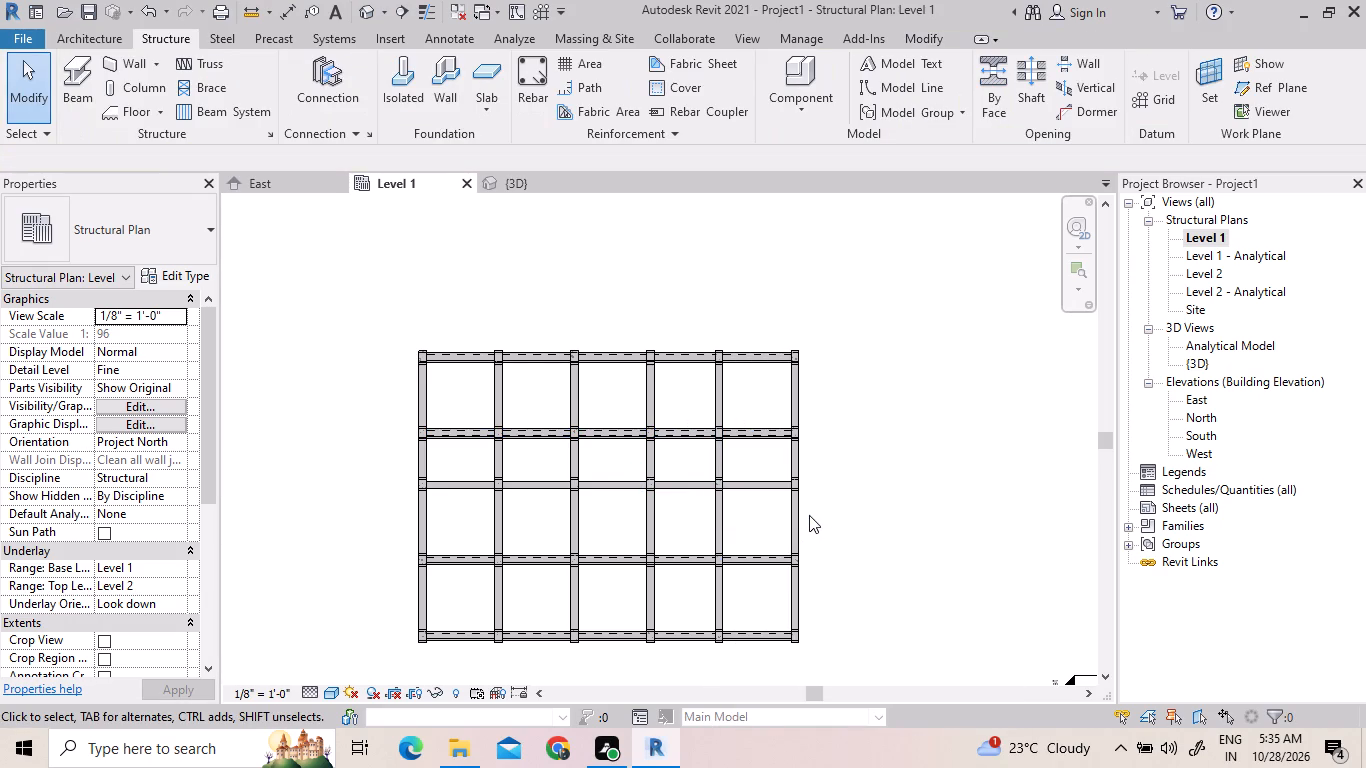
# Delete another stacked Concrete-Rectangular Beam 12 x 24 on the second horizontal beam line from the grid's upper edge.
pyautogui.rightClick(610, 434)
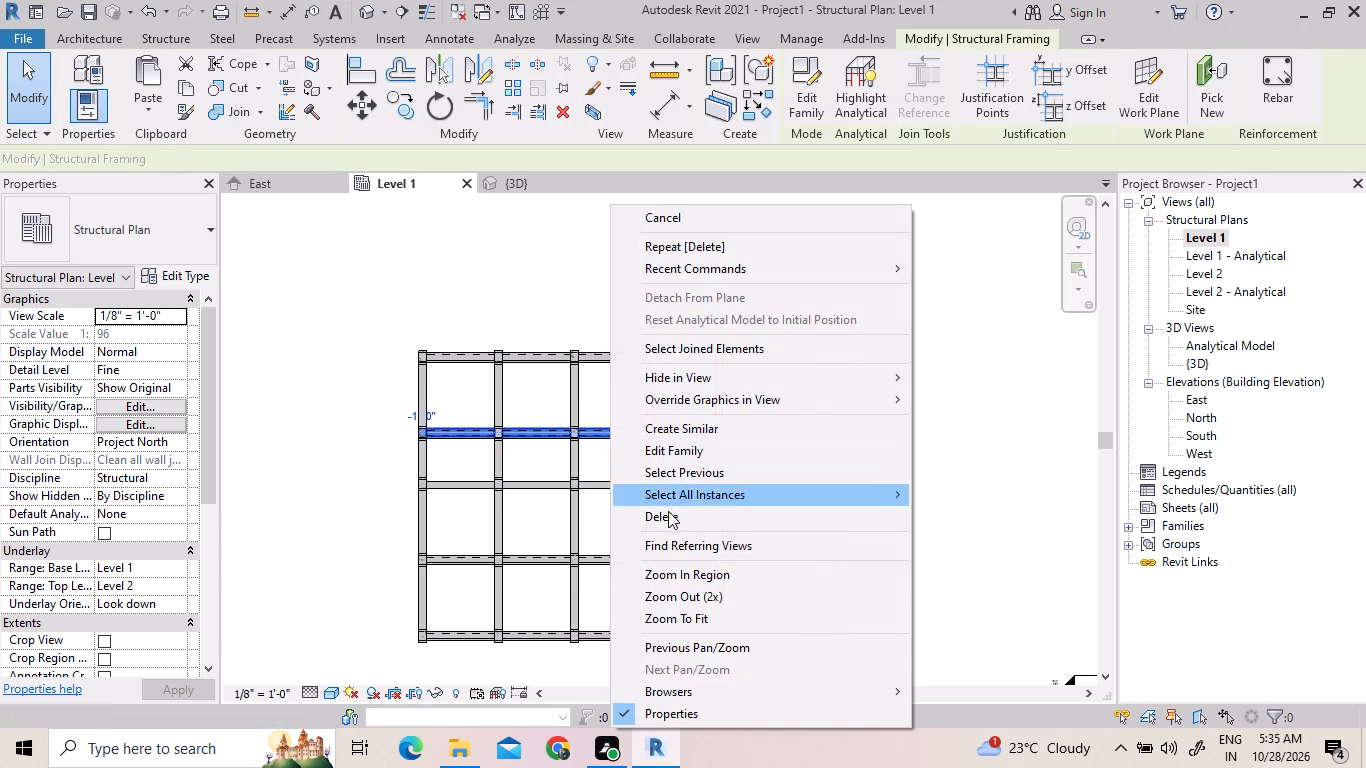
pyautogui.click(673, 519)
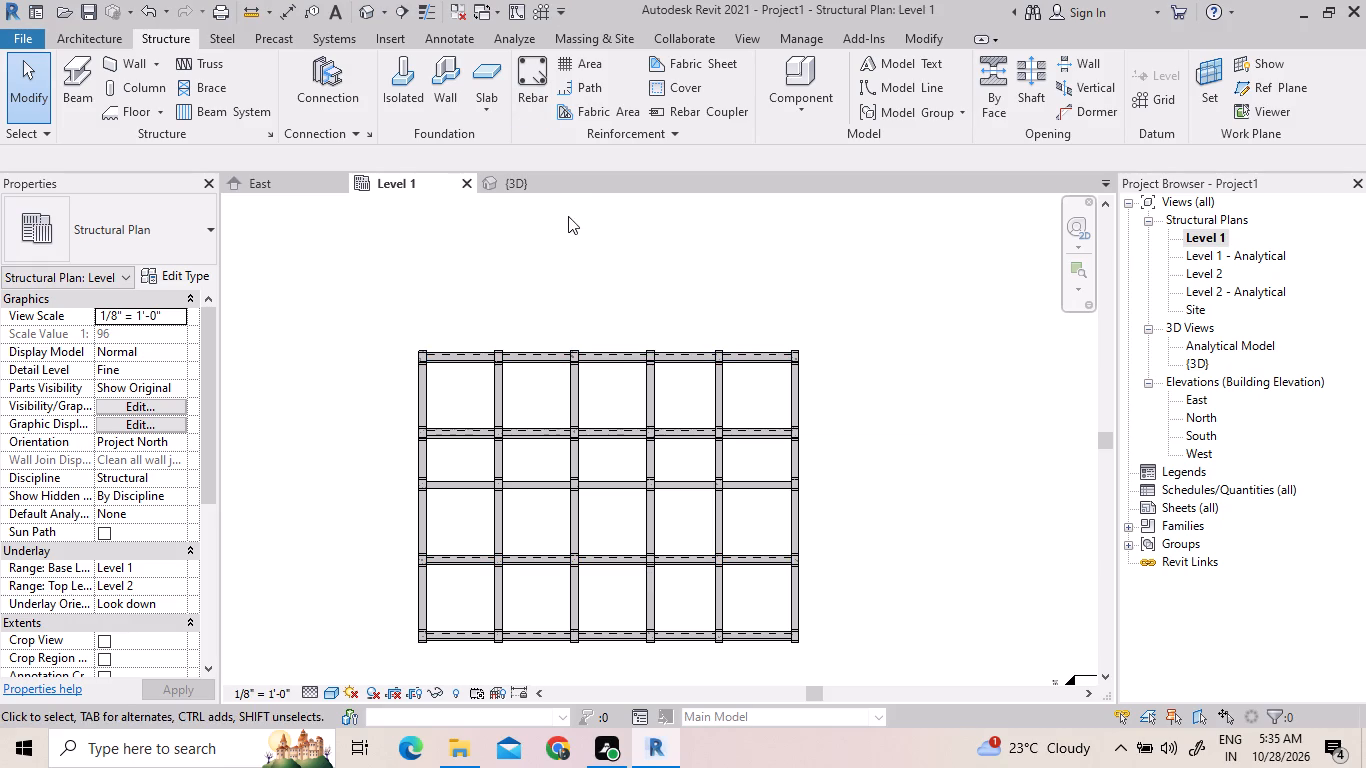
# Examine the multi-storey frame in the 3D view from several sides, from above and from below, checking its beams and columns.
pyautogui.click(550, 191)
pyautogui.moveTo(622, 422); pyautogui.dragTo(623, 421, button='middle')
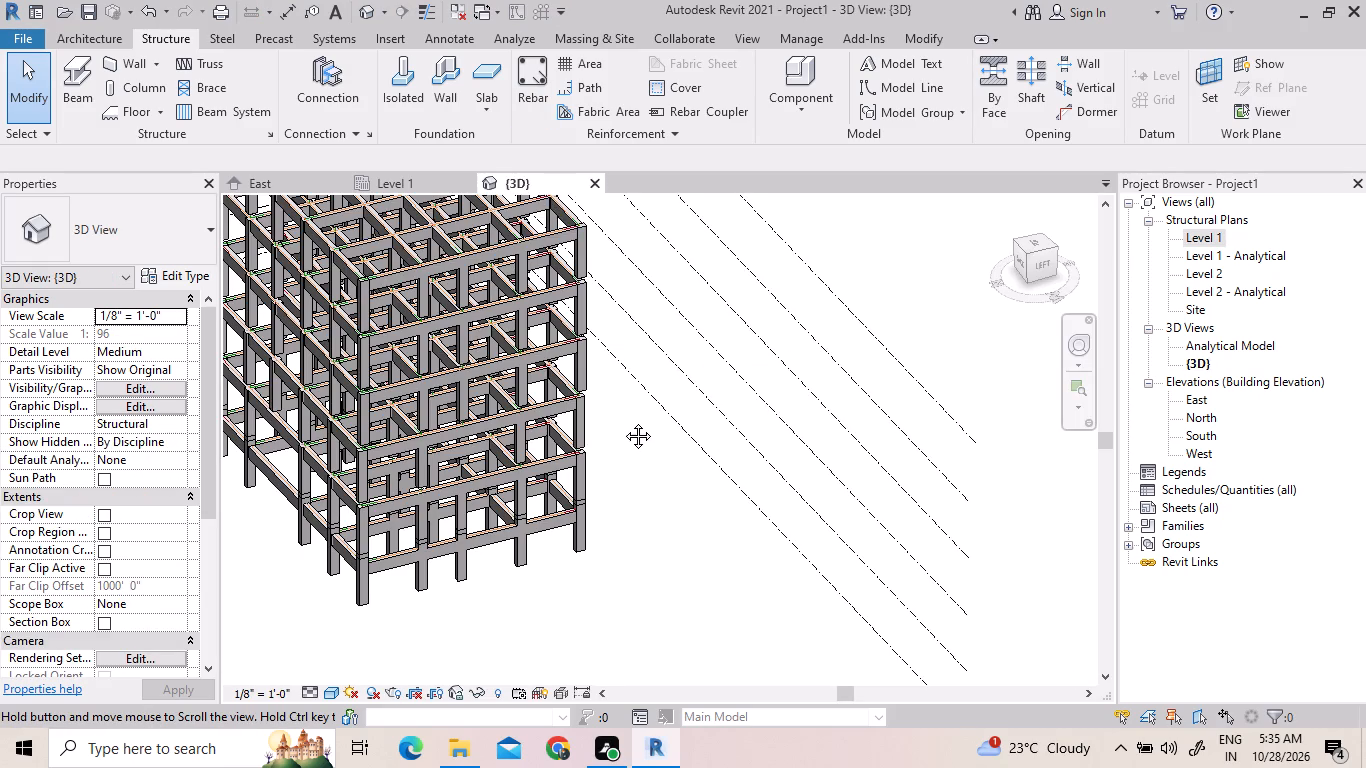
pyautogui.moveTo(623, 421); pyautogui.dragTo(710, 484, button='middle')
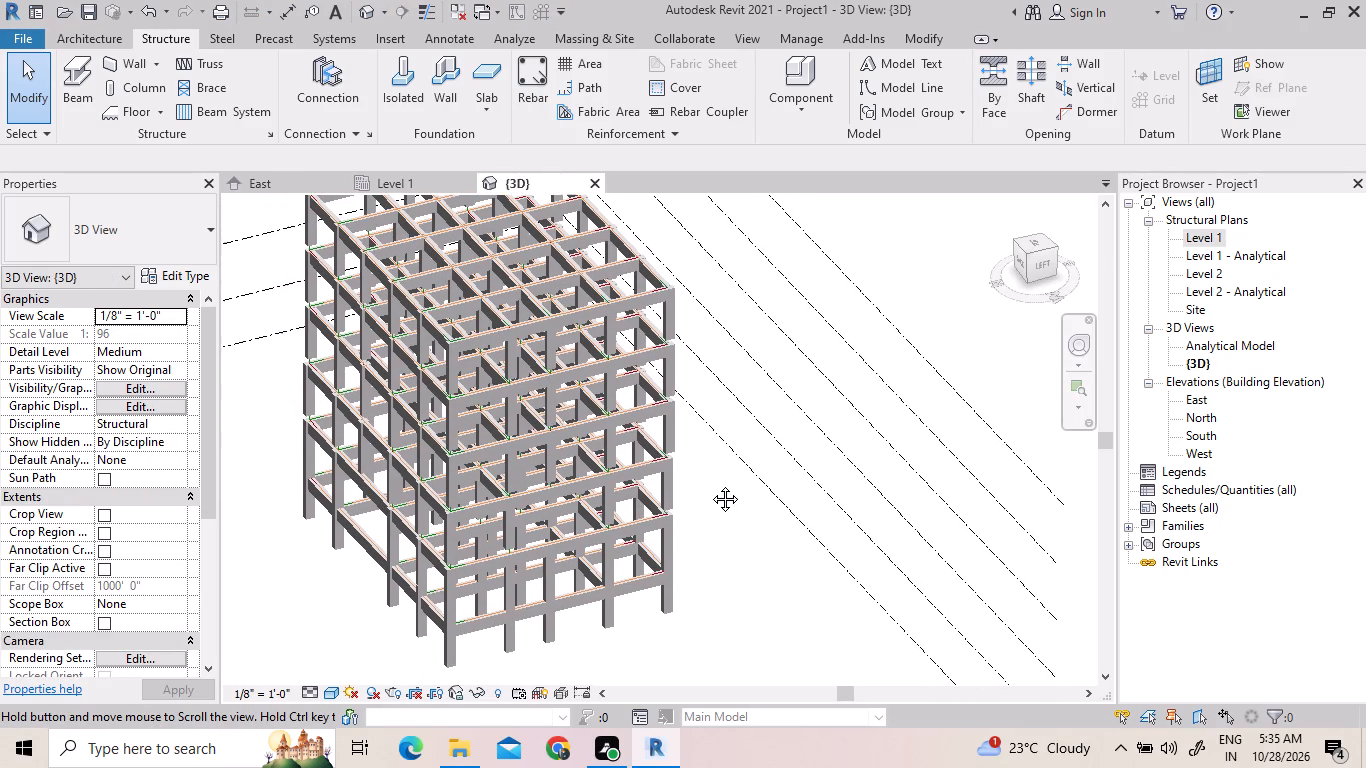
pyautogui.moveTo(710, 484); pyautogui.dragTo(708, 484, button='middle')
pyautogui.moveTo(540, 623); pyautogui.dragTo(541, 622, button='middle')
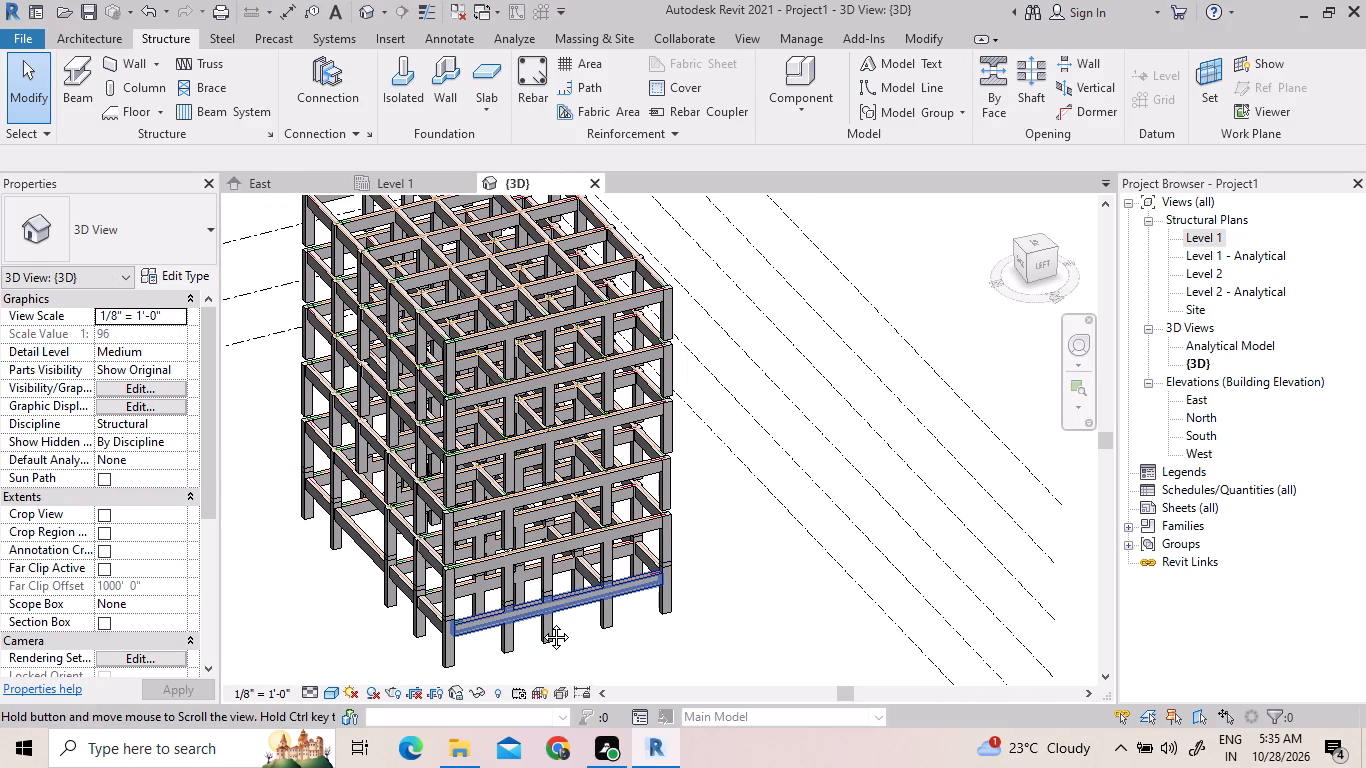
pyautogui.moveTo(541, 622); pyautogui.dragTo(655, 492, button='middle')
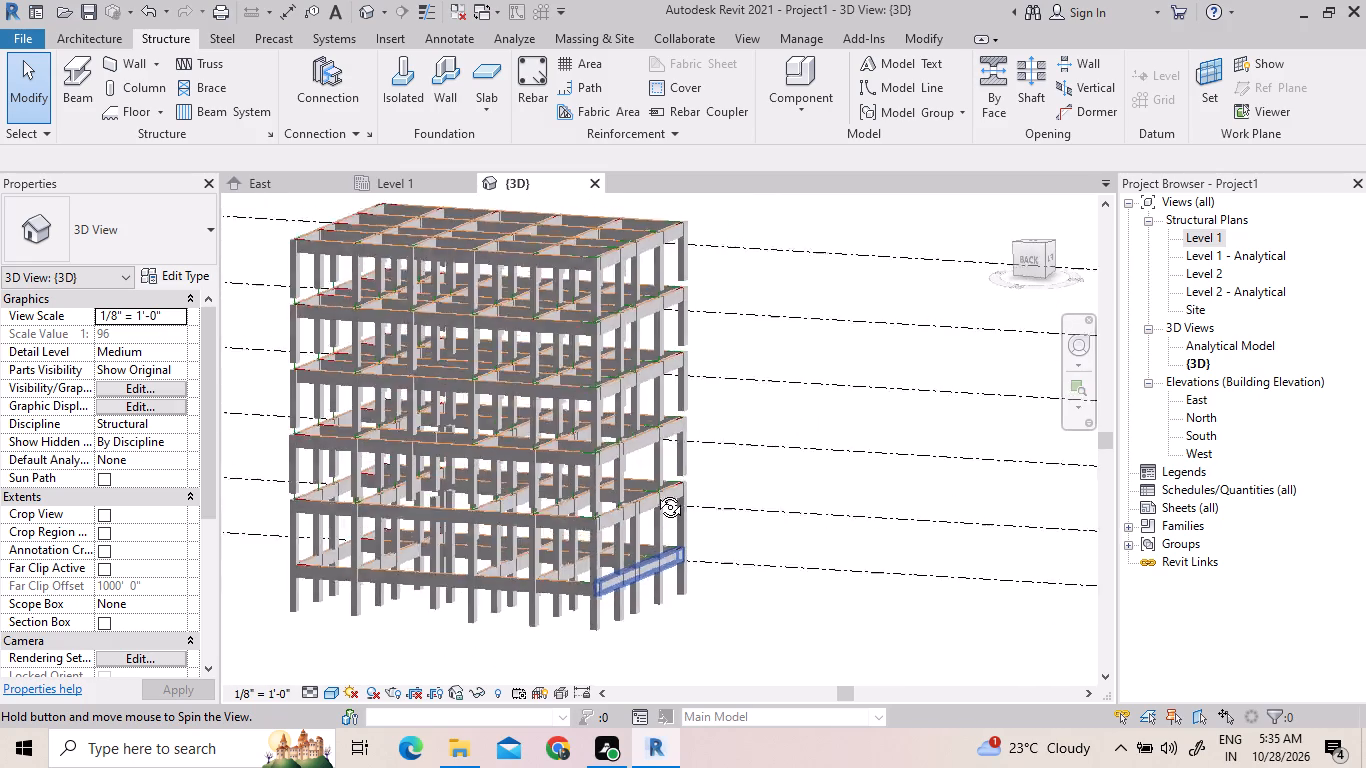
pyautogui.moveTo(655, 492); pyautogui.dragTo(635, 57, button='middle')
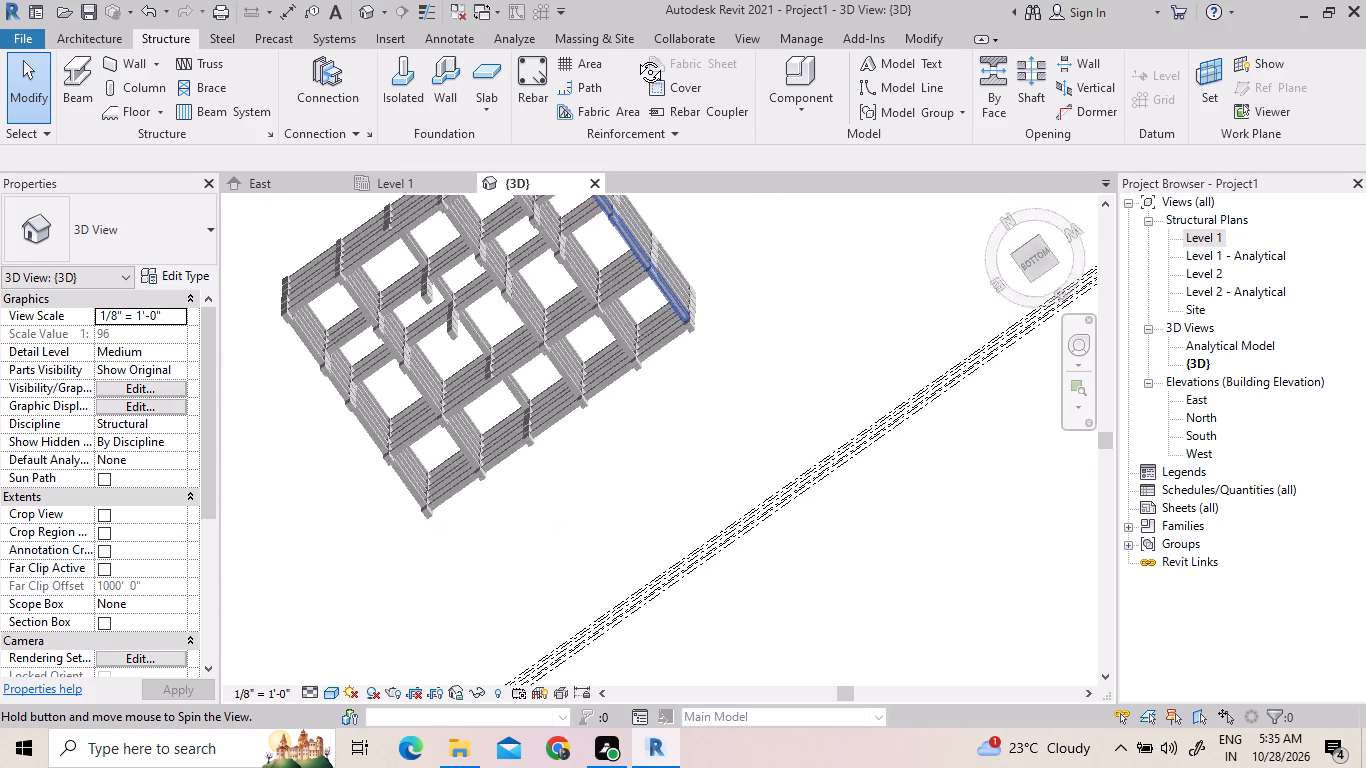
pyautogui.moveTo(635, 57); pyautogui.dragTo(724, 205, button='middle')
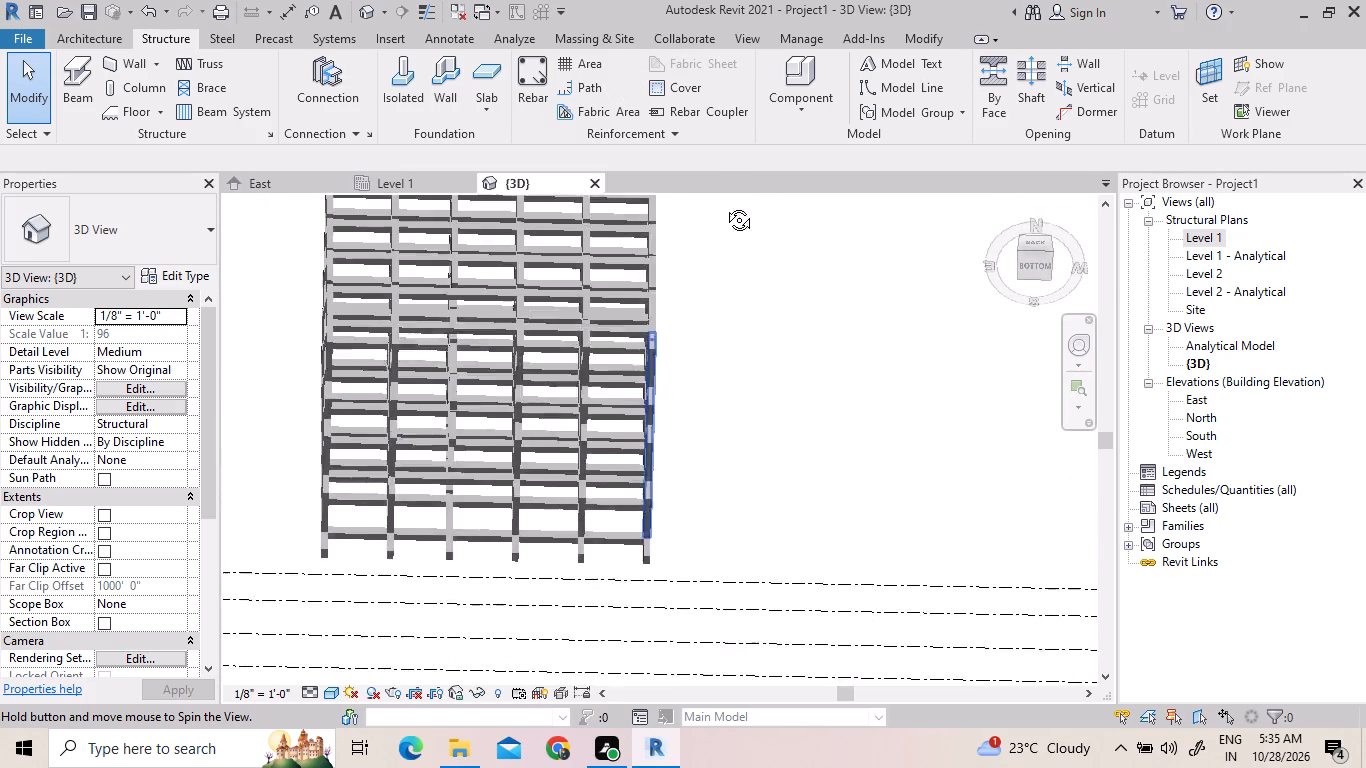
pyautogui.moveTo(724, 205); pyautogui.dragTo(675, 417, button='middle')
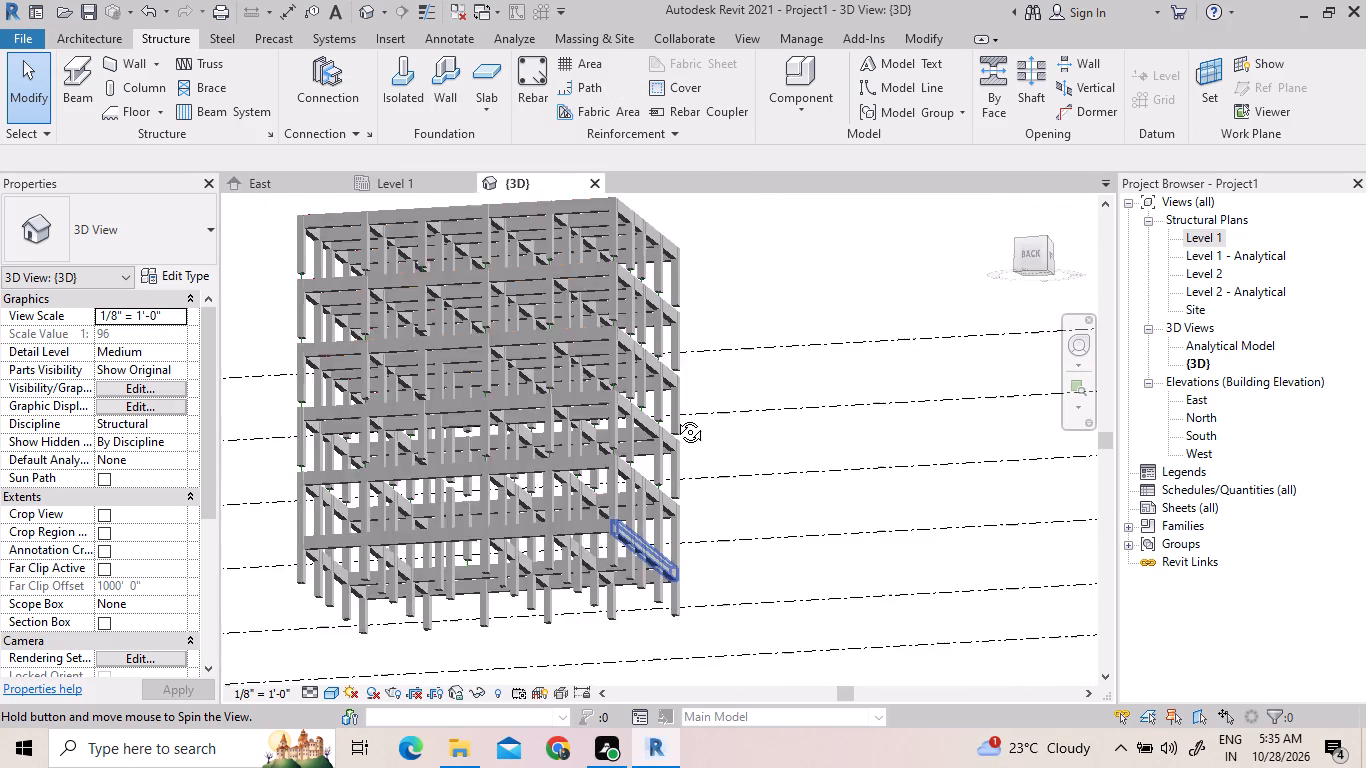
pyautogui.moveTo(675, 417); pyautogui.dragTo(501, 547, button='middle')
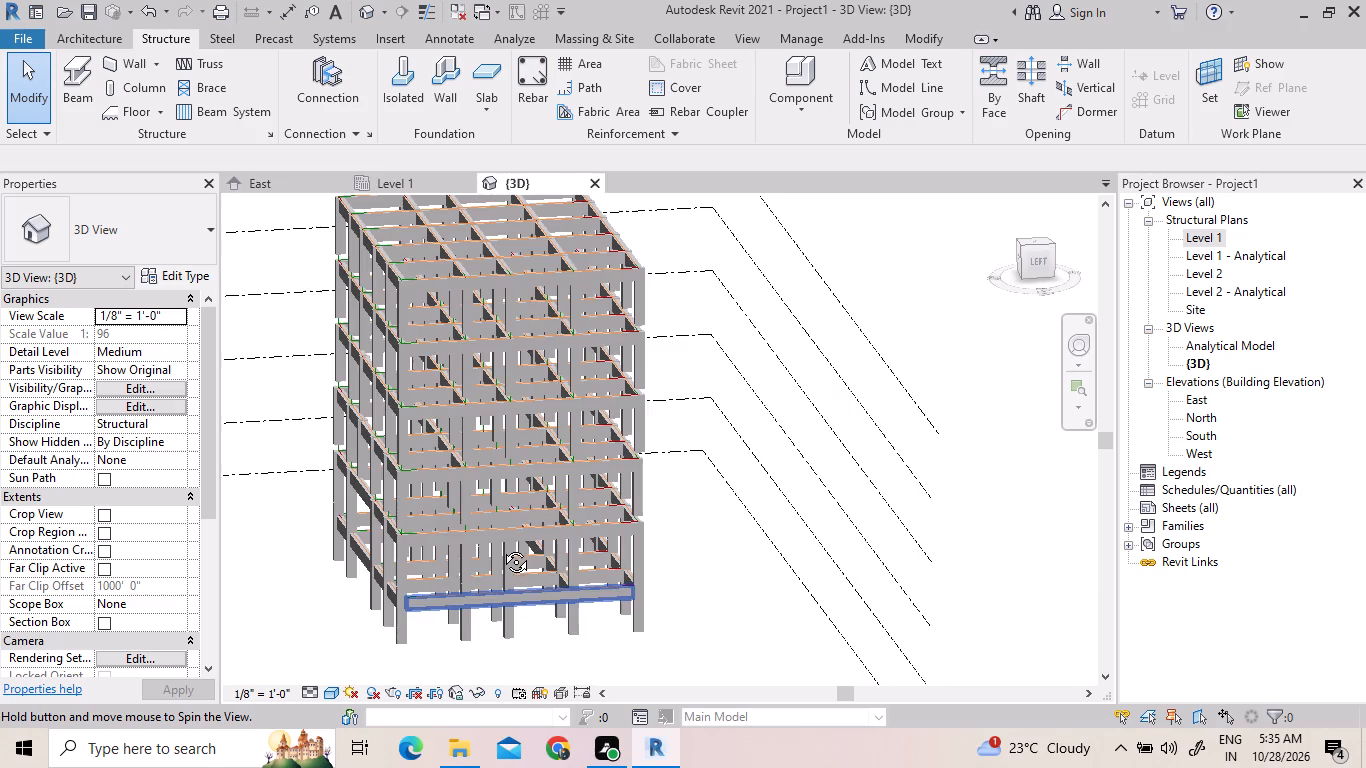
pyautogui.moveTo(501, 547); pyautogui.dragTo(428, 648, button='middle')
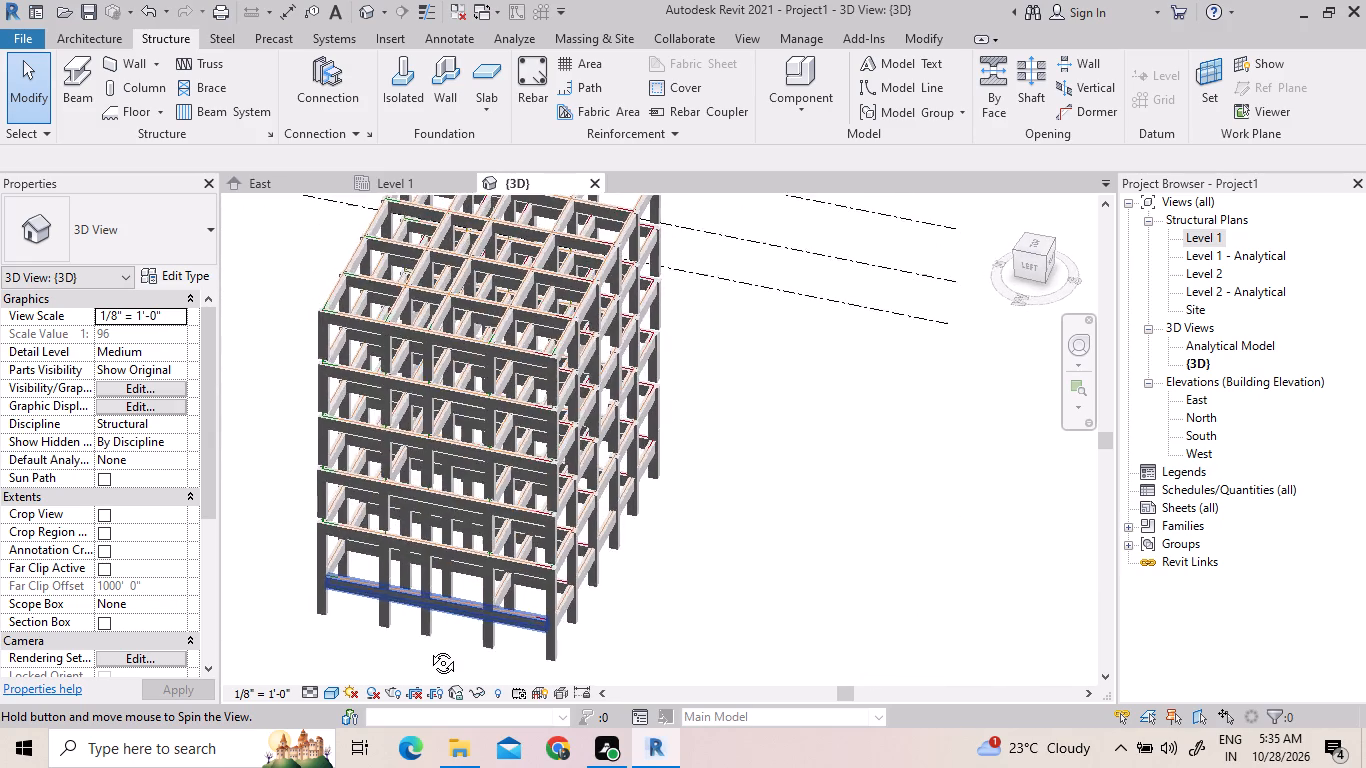
pyautogui.moveTo(428, 648); pyautogui.dragTo(460, 640, button='middle')
pyautogui.moveTo(469, 632); pyautogui.dragTo(471, 622, button='middle')
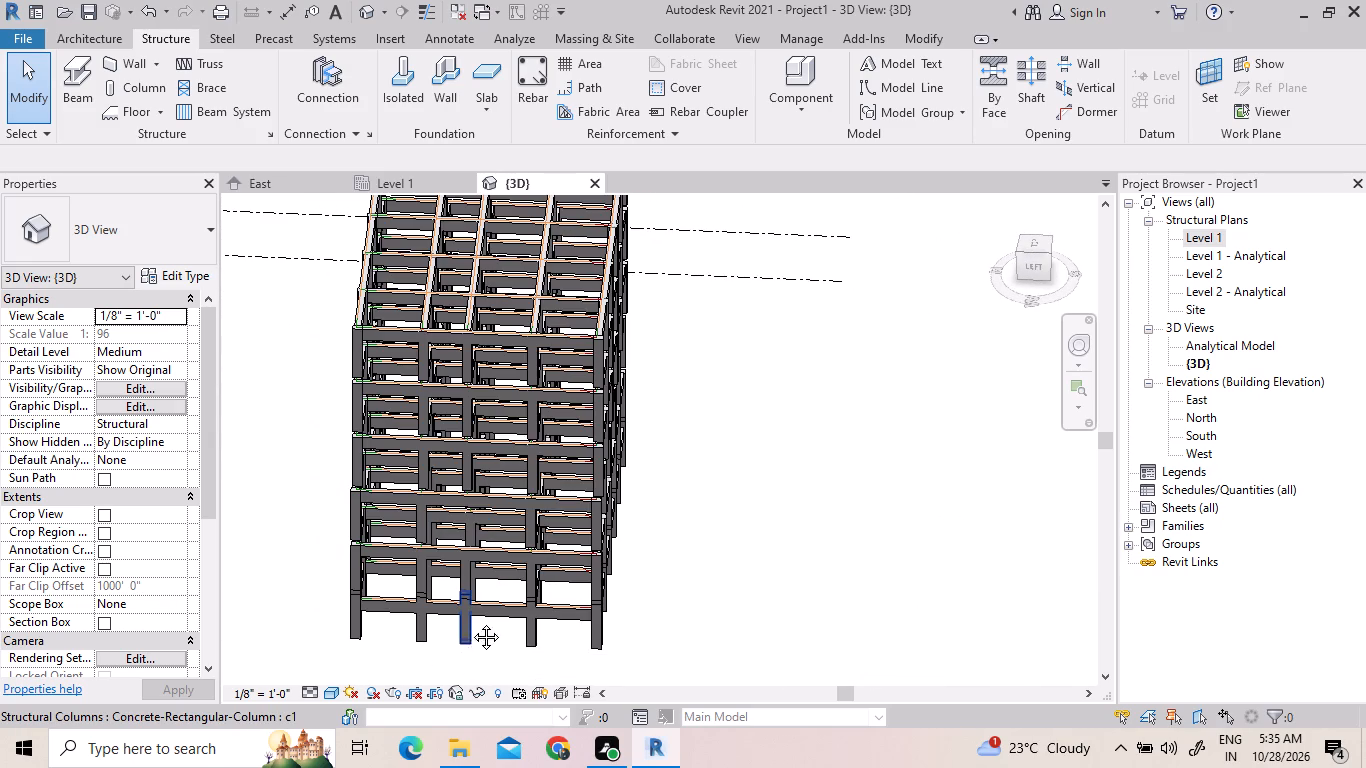
pyautogui.moveTo(471, 622); pyautogui.dragTo(640, 606, button='middle')
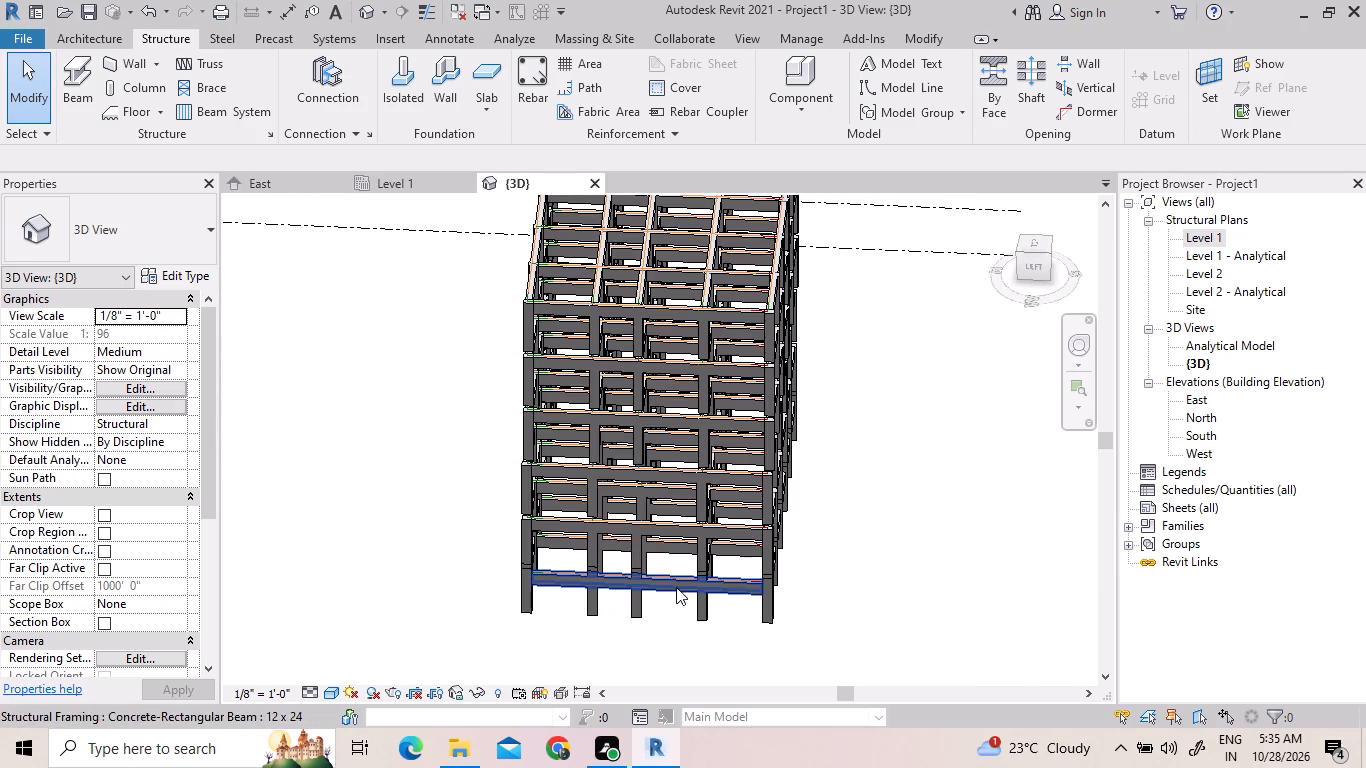
pyautogui.scroll(-2, 843, 493)
pyautogui.moveTo(780, 560); pyautogui.dragTo(598, 606, button='middle')
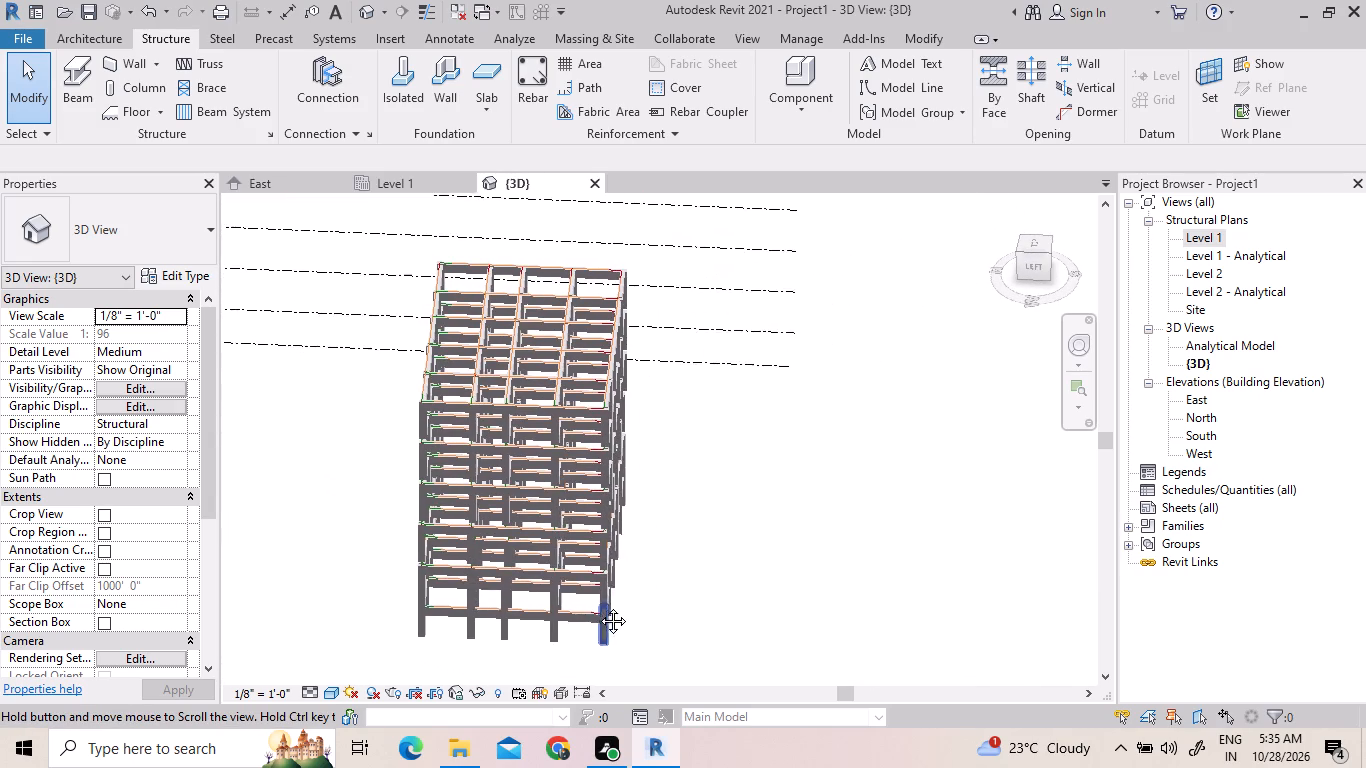
pyautogui.moveTo(598, 606); pyautogui.dragTo(613, 588, button='middle')
pyautogui.moveTo(610, 589); pyautogui.dragTo(725, 522, button='middle')
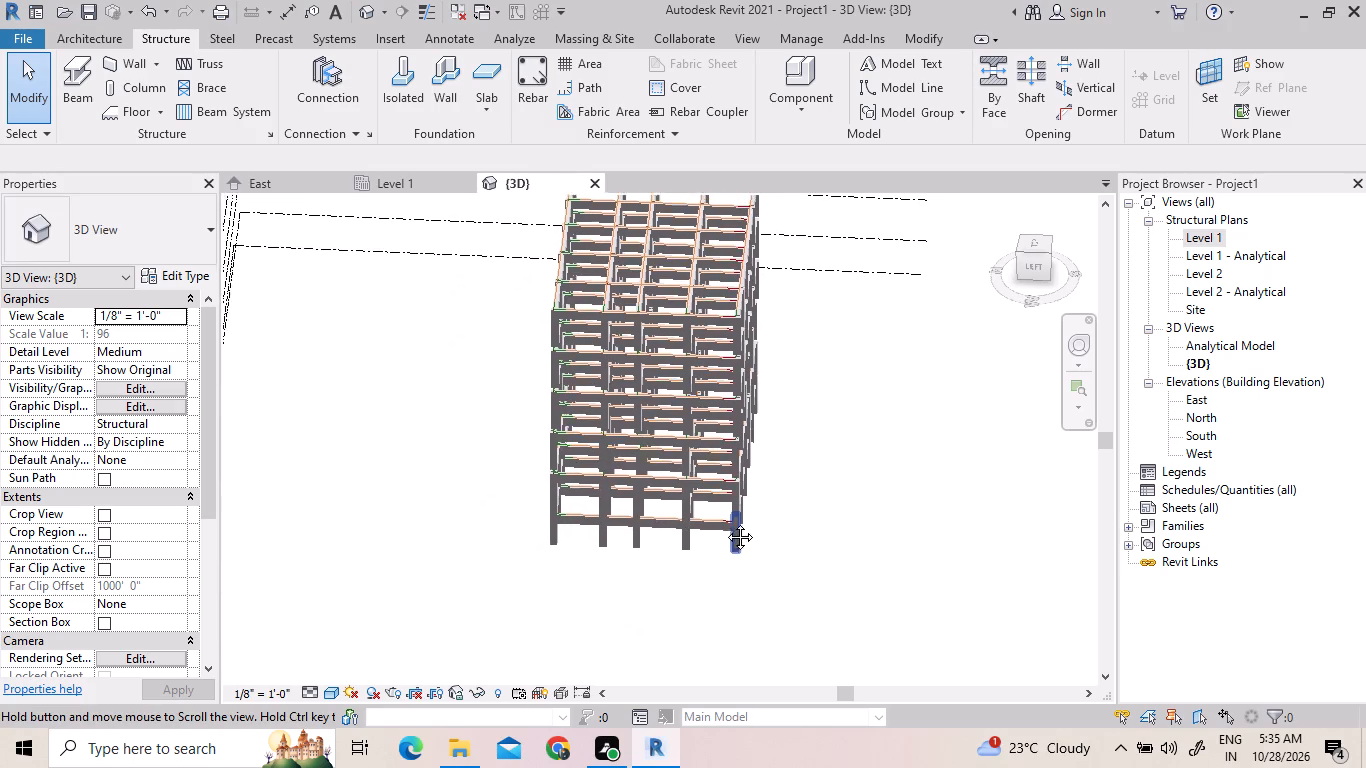
pyautogui.moveTo(725, 522); pyautogui.dragTo(722, 523, button='middle')
pyautogui.scroll(9, 722, 523)
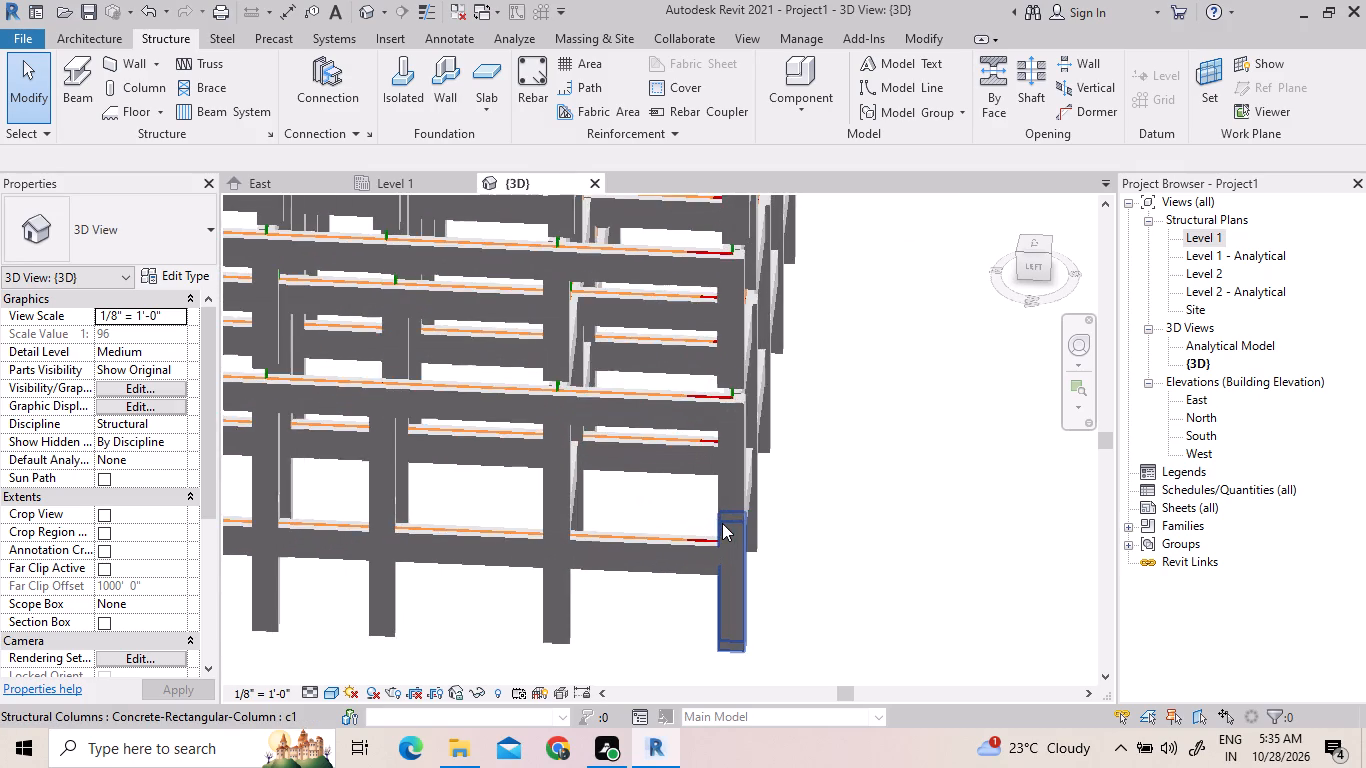
pyautogui.scroll(-2, 722, 523)
pyautogui.moveTo(712, 559); pyautogui.dragTo(693, 602, button='middle')
pyautogui.scroll(-7, 658, 629)
pyautogui.moveTo(693, 602); pyautogui.dragTo(599, 616, button='middle')
pyautogui.scroll(-1, 693, 602)
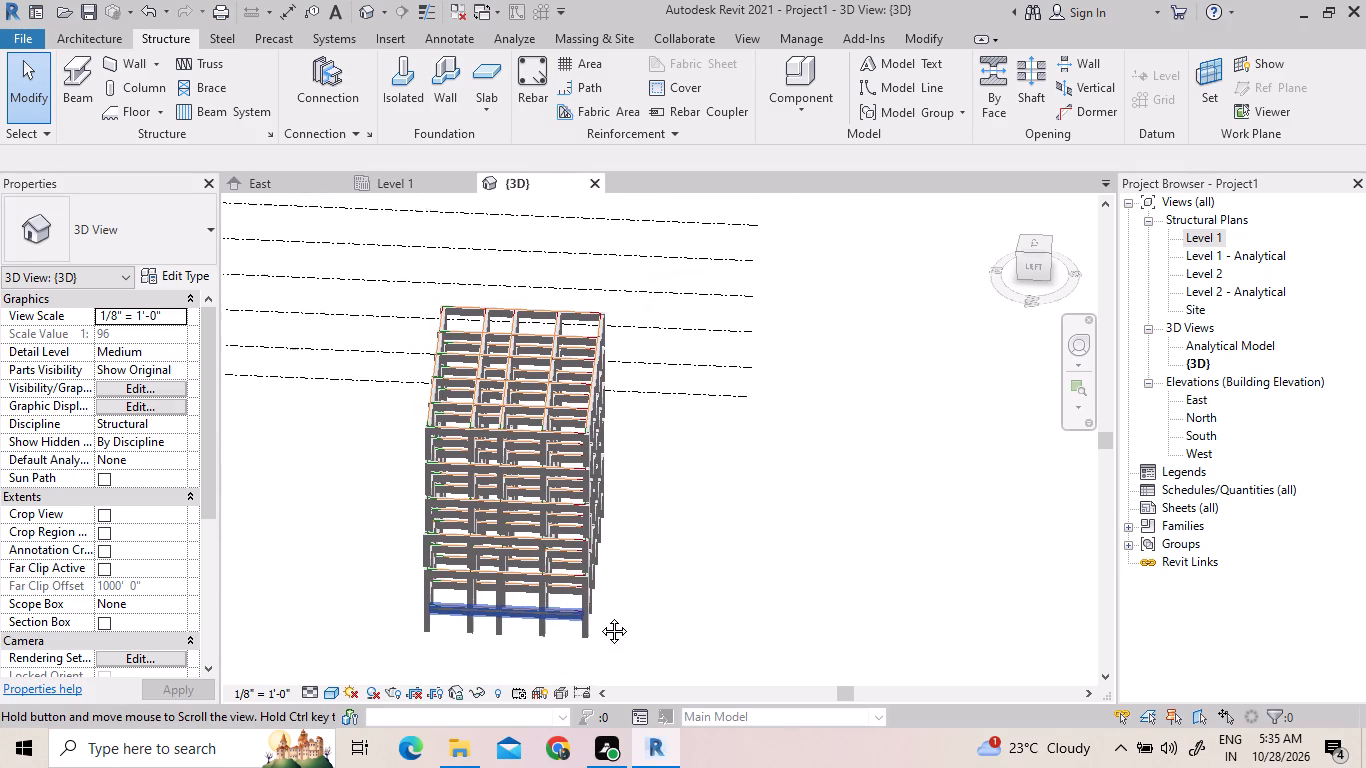
pyautogui.moveTo(599, 616); pyautogui.dragTo(745, 632, button='middle')
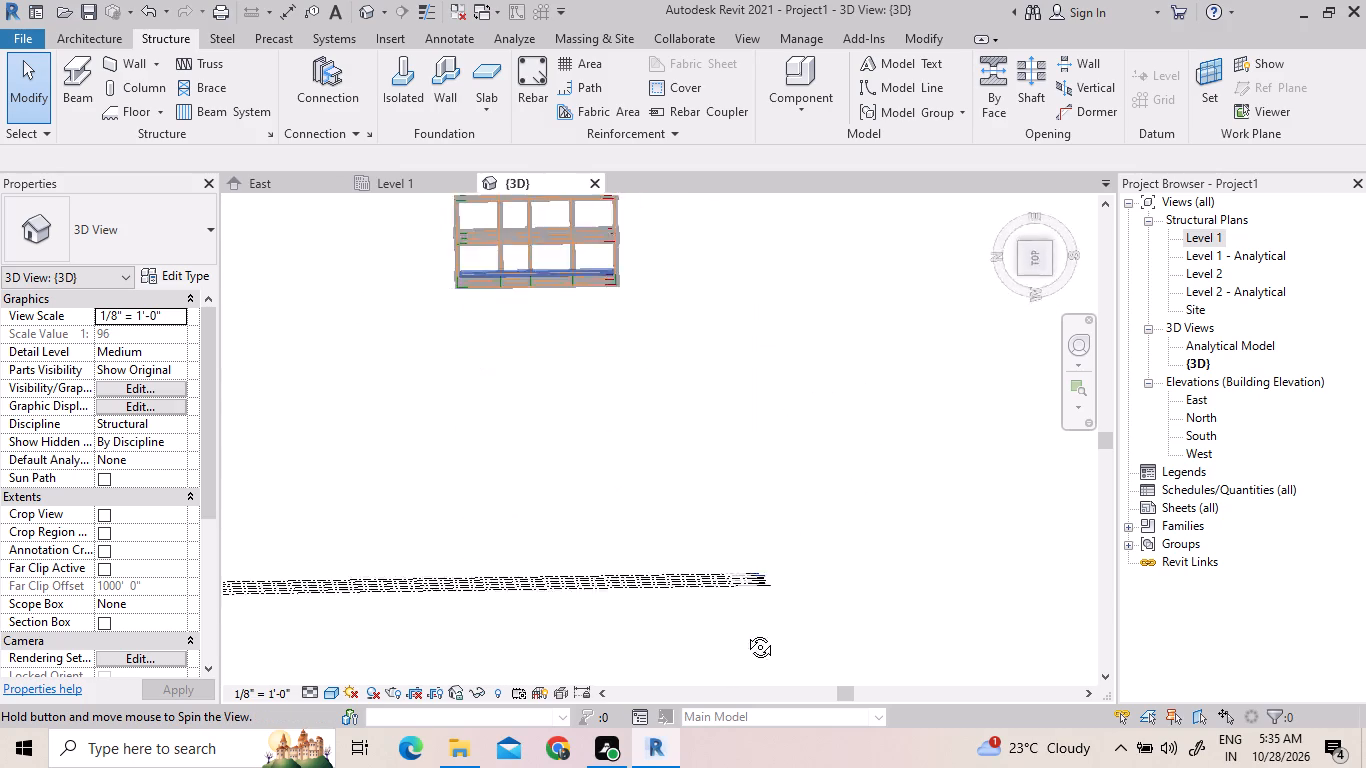
pyautogui.moveTo(745, 632); pyautogui.dragTo(549, 356, button='middle')
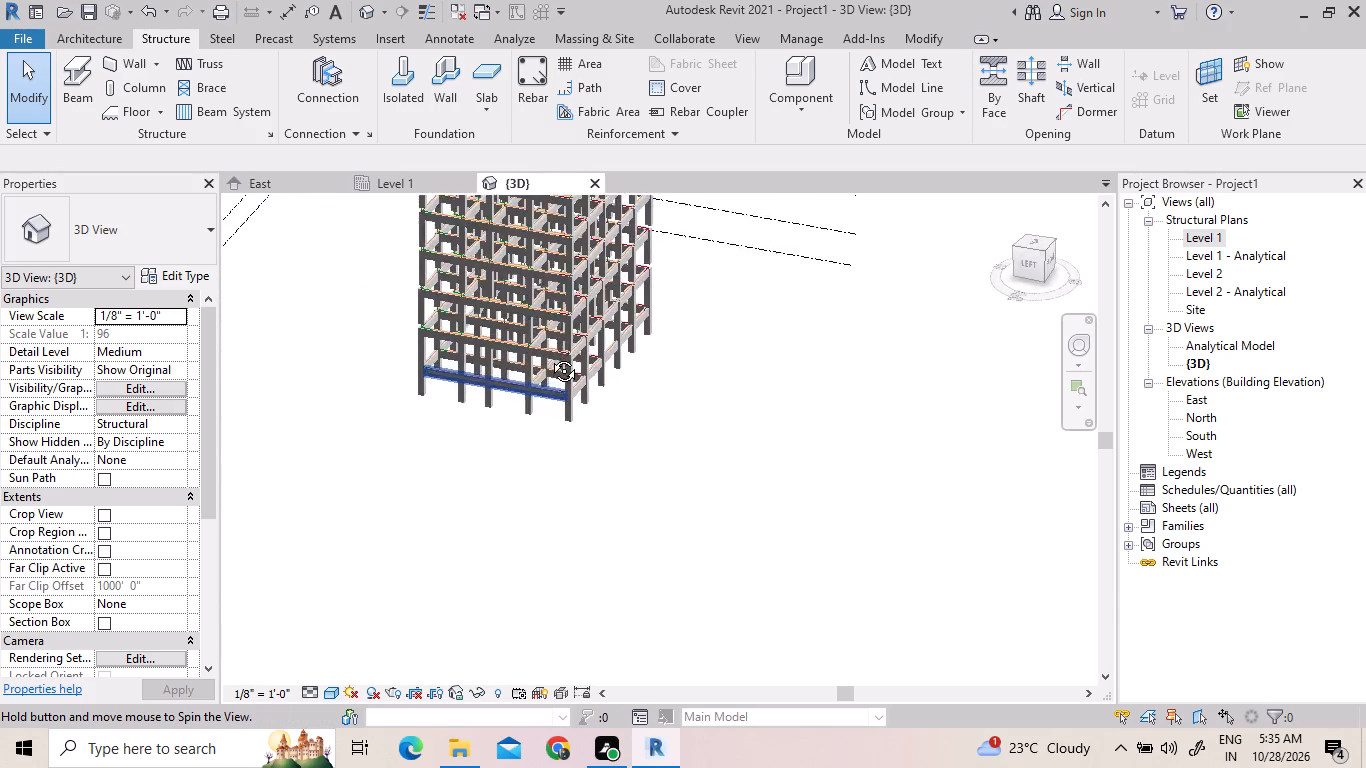
pyautogui.moveTo(549, 356); pyautogui.dragTo(374, 372, button='middle')
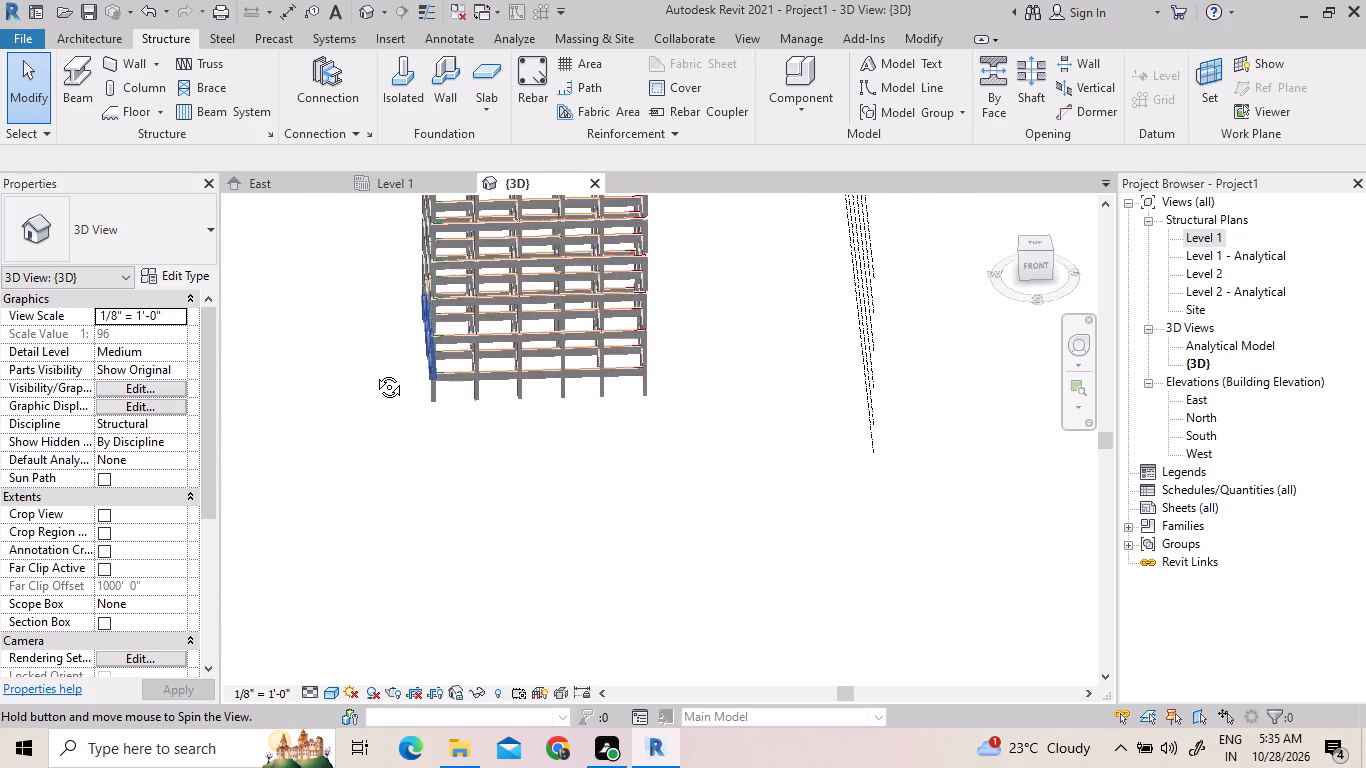
pyautogui.moveTo(374, 372); pyautogui.dragTo(432, 304, button='middle')
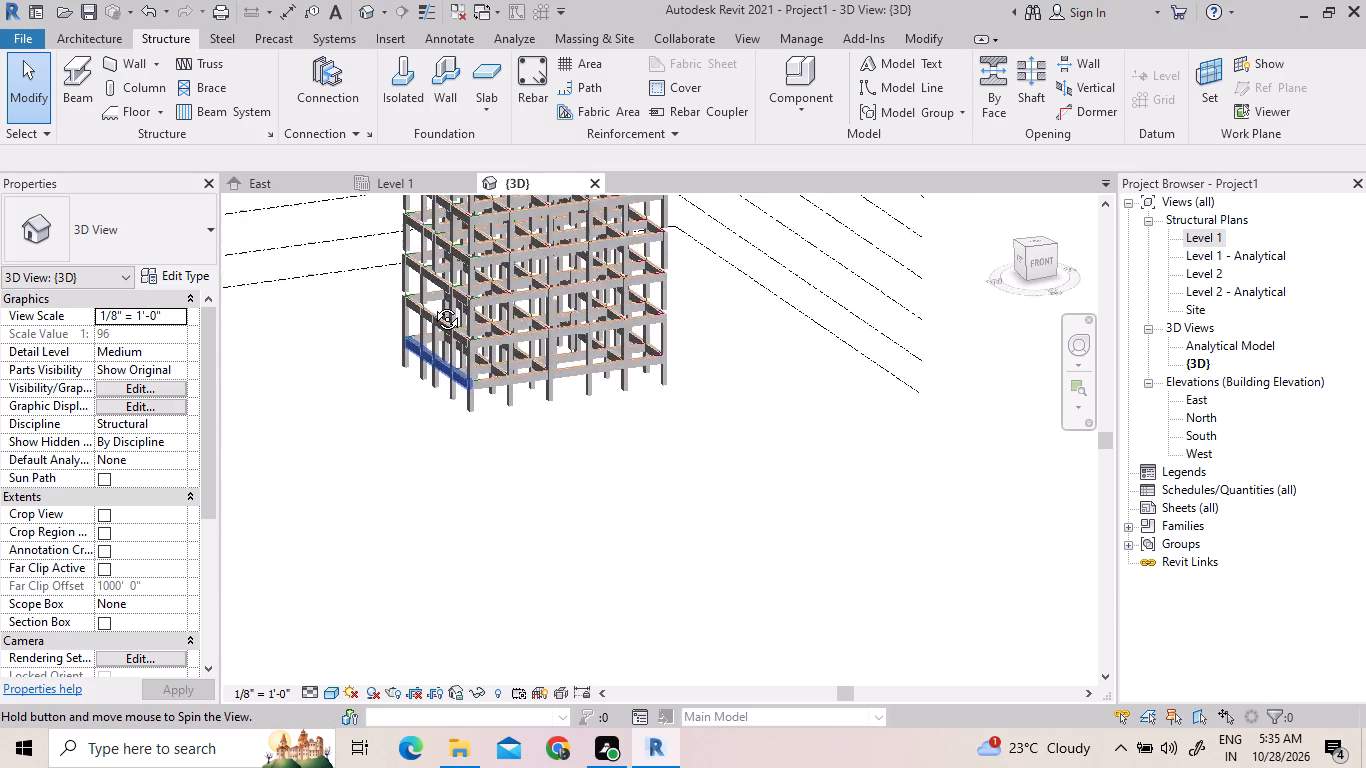
pyautogui.moveTo(432, 304); pyautogui.dragTo(390, 302, button='middle')
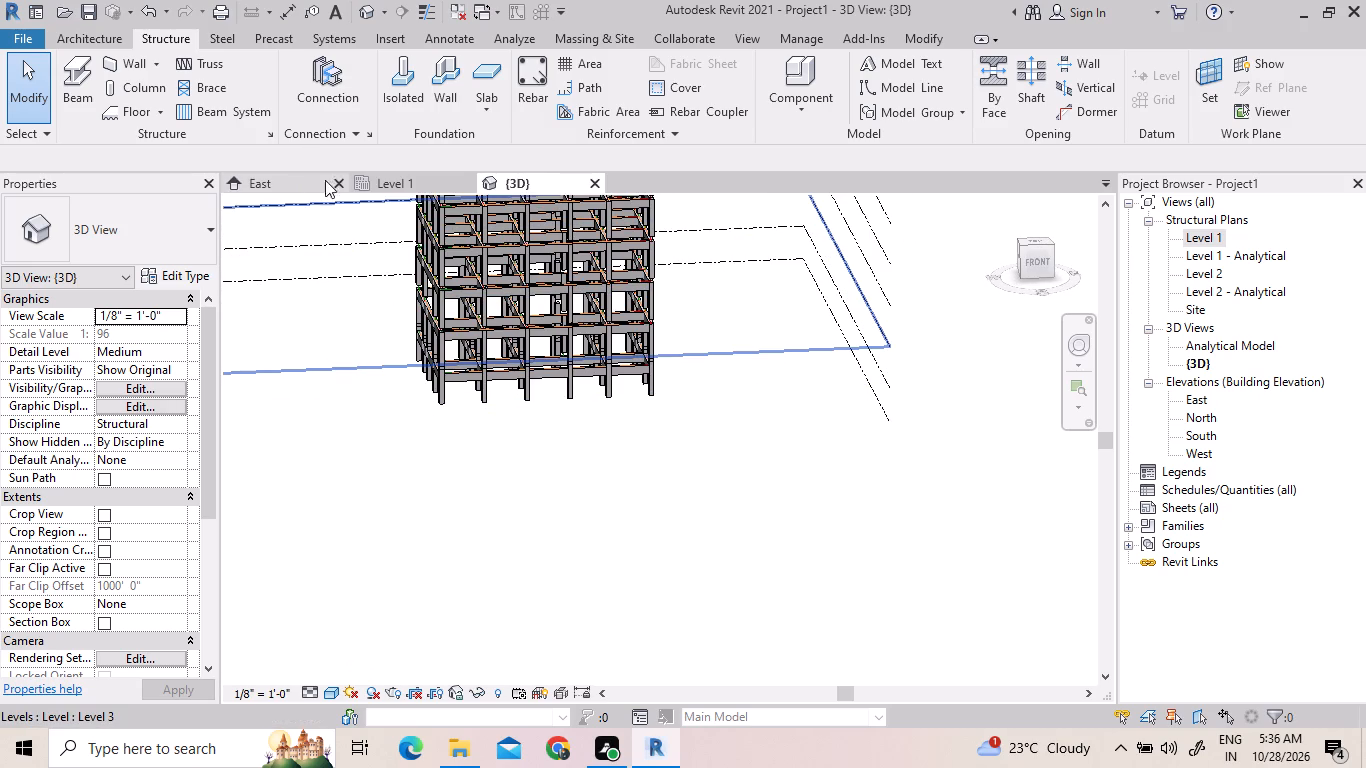
# In the Level 1 plan, move one Concrete-Rectangular Beam 12 x 24 from the second horizontal beam line onto the third, counting from the grid's upper edge.
pyautogui.click(395, 174)
pyautogui.scroll(-3, 574, 433)
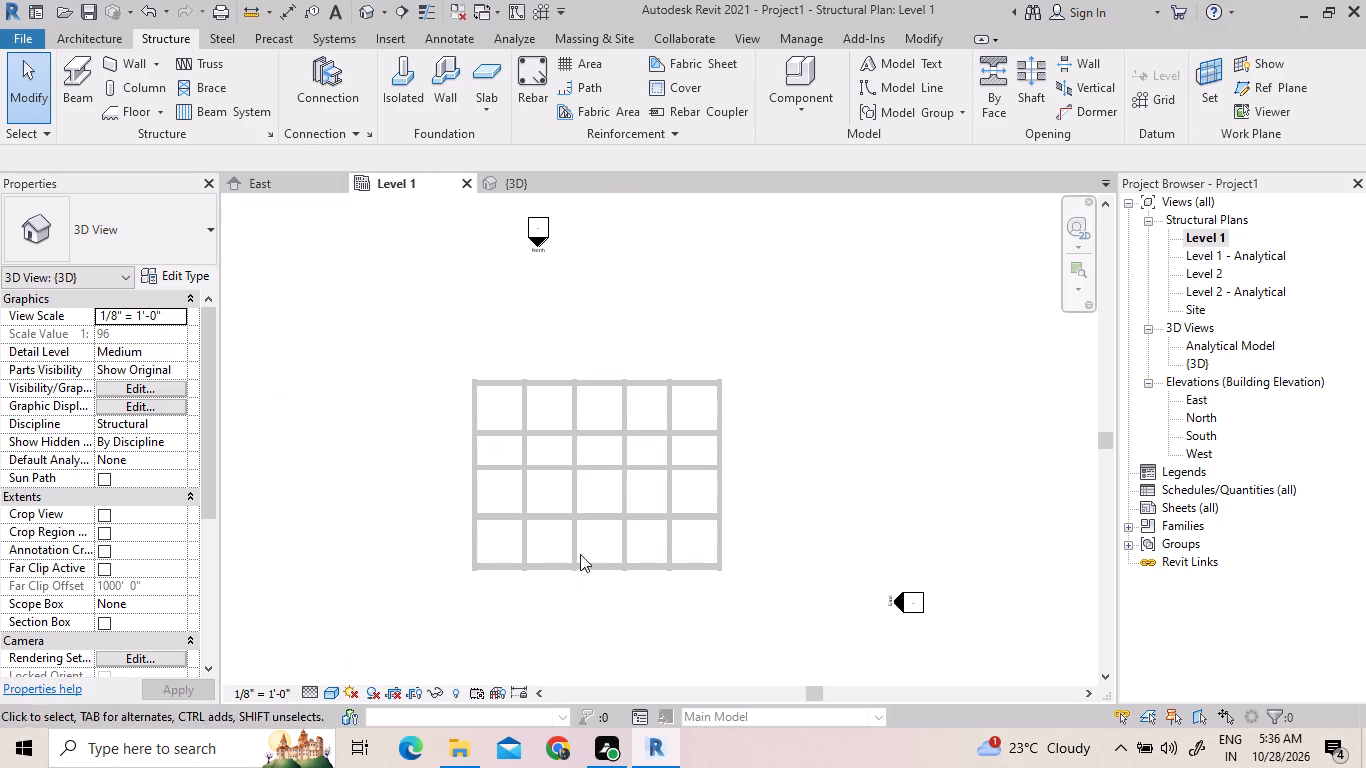
pyautogui.scroll(4, 572, 537)
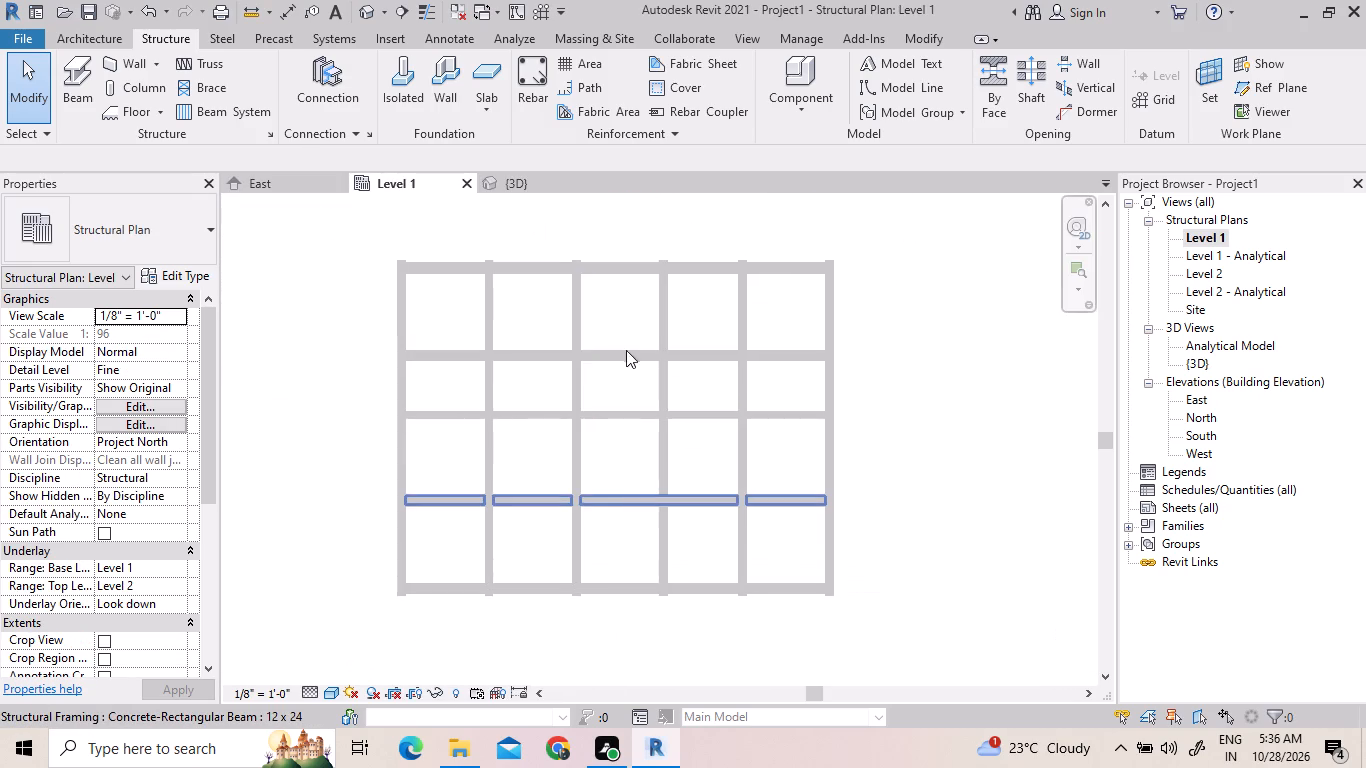
pyautogui.moveTo(637, 351); pyautogui.dragTo(637, 364)
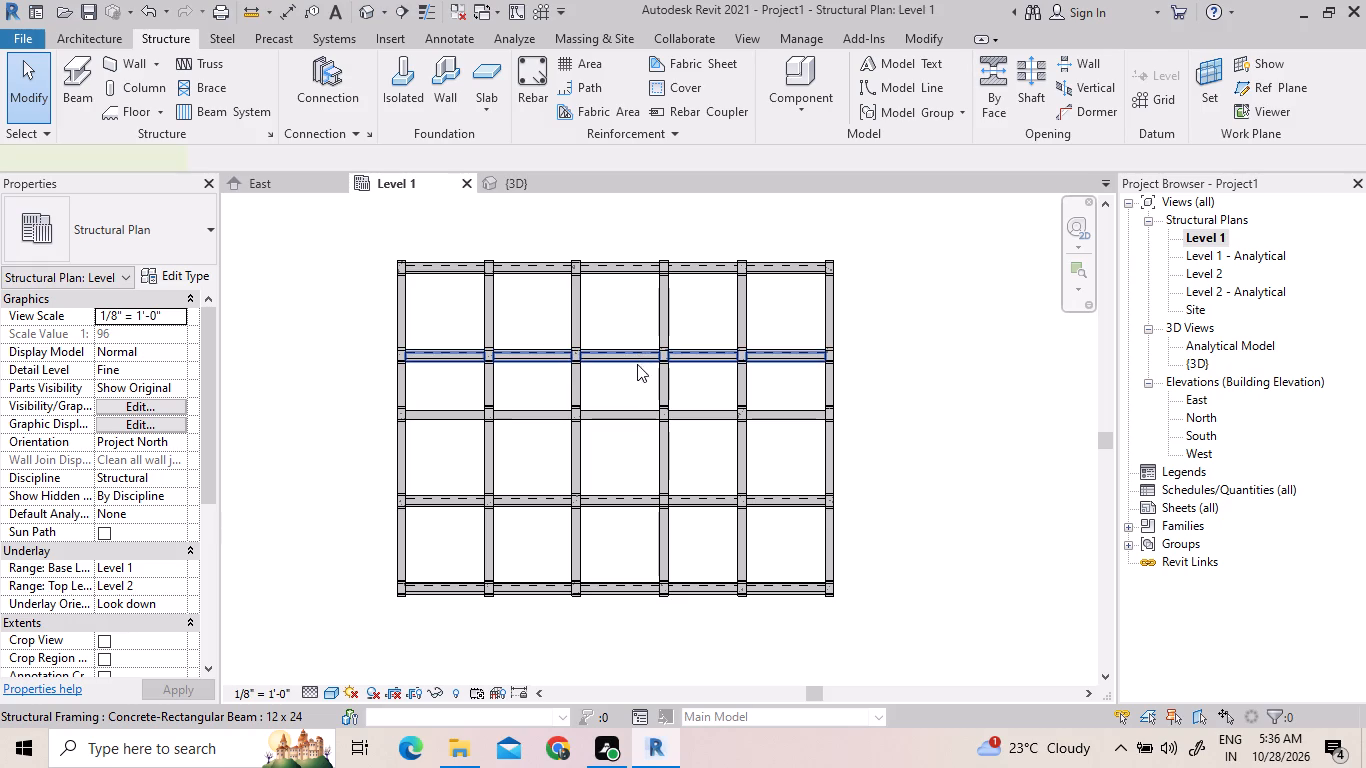
pyautogui.moveTo(637, 364); pyautogui.dragTo(637, 416)
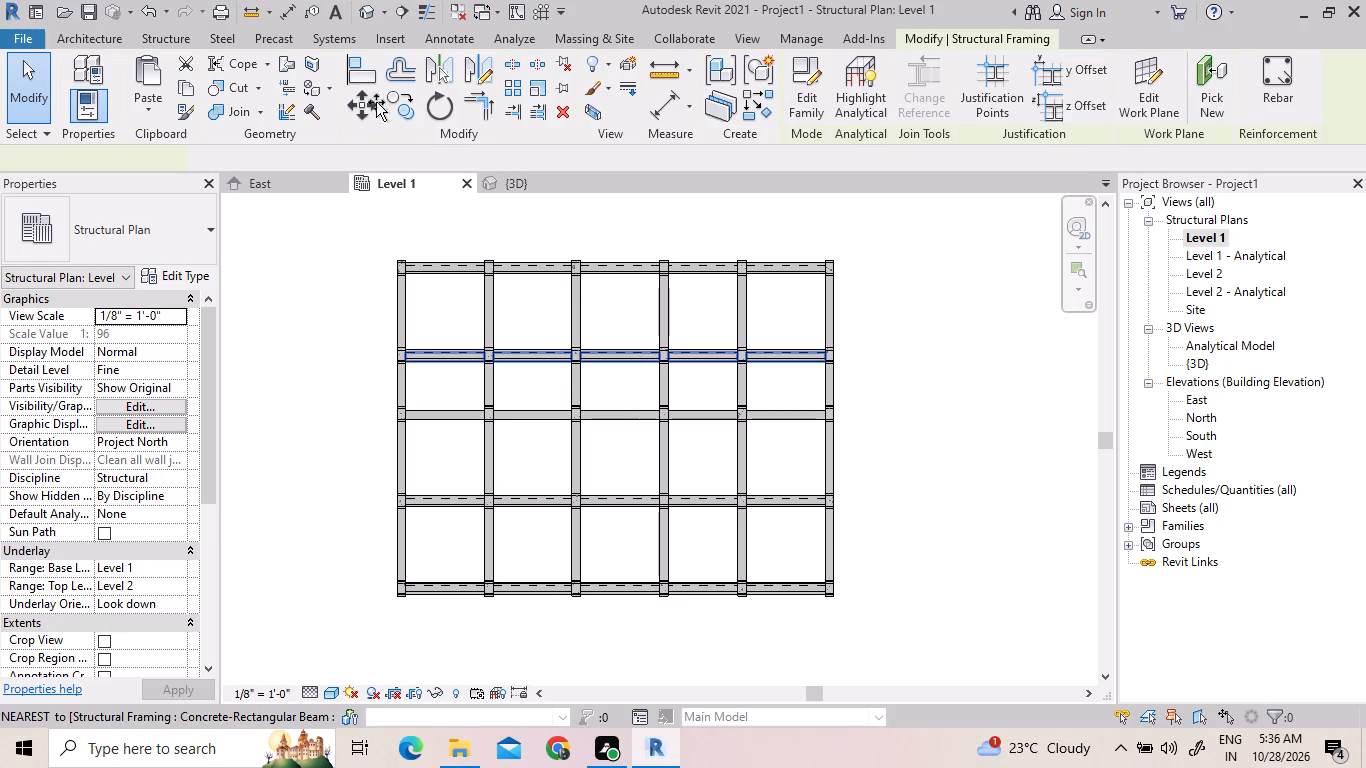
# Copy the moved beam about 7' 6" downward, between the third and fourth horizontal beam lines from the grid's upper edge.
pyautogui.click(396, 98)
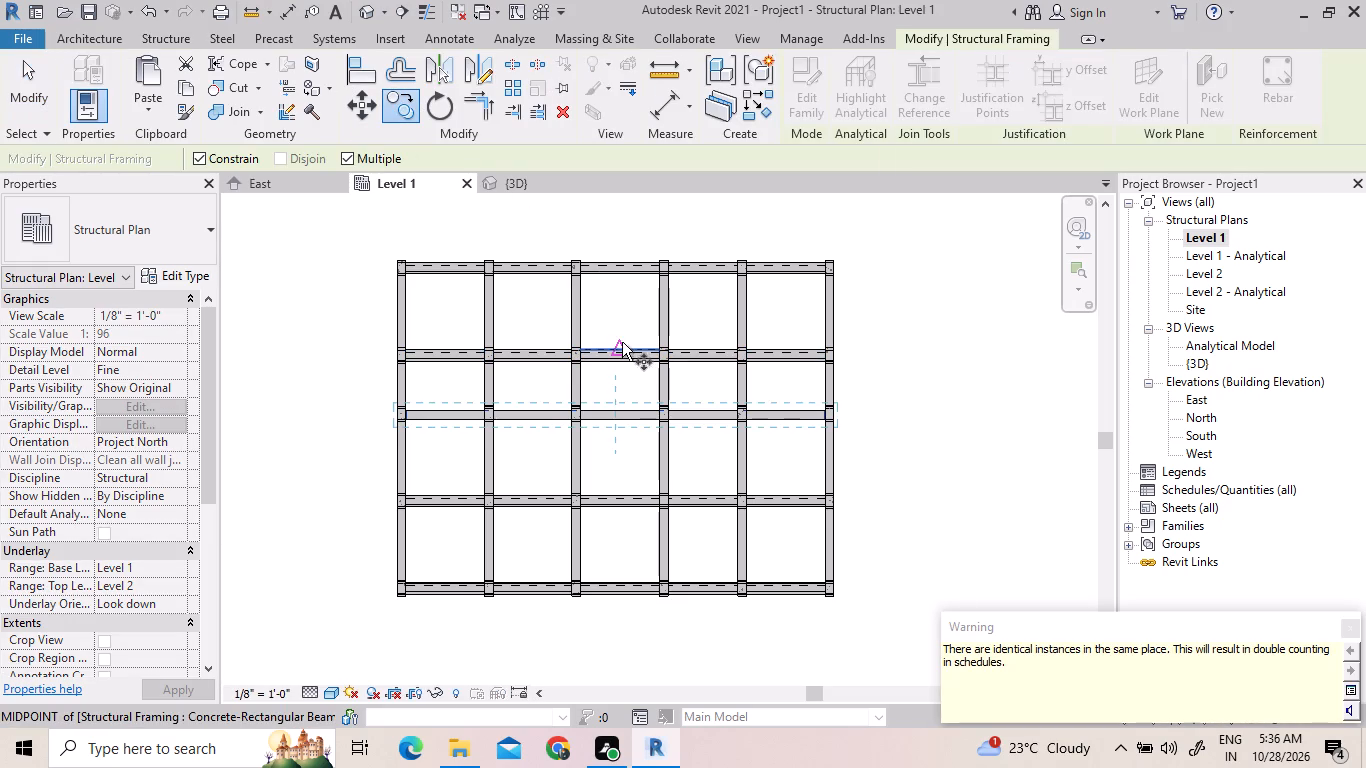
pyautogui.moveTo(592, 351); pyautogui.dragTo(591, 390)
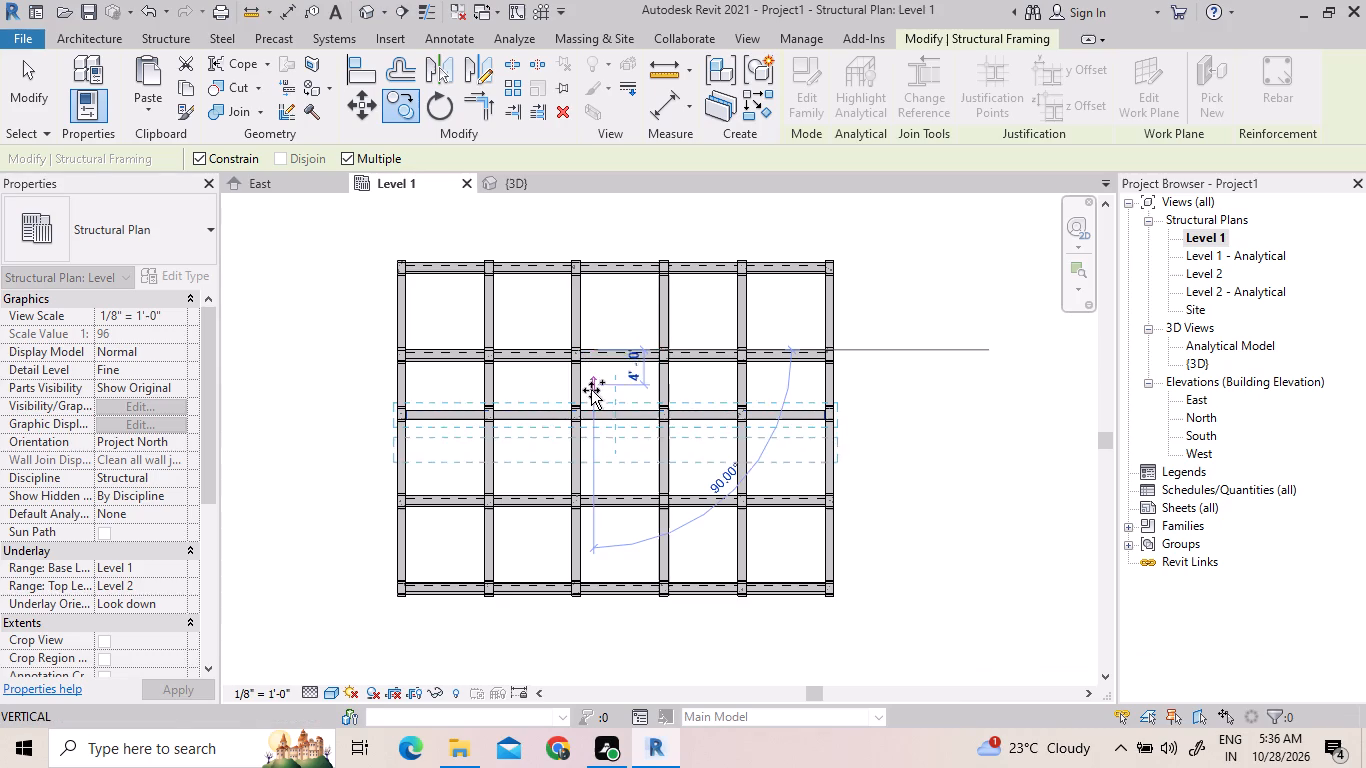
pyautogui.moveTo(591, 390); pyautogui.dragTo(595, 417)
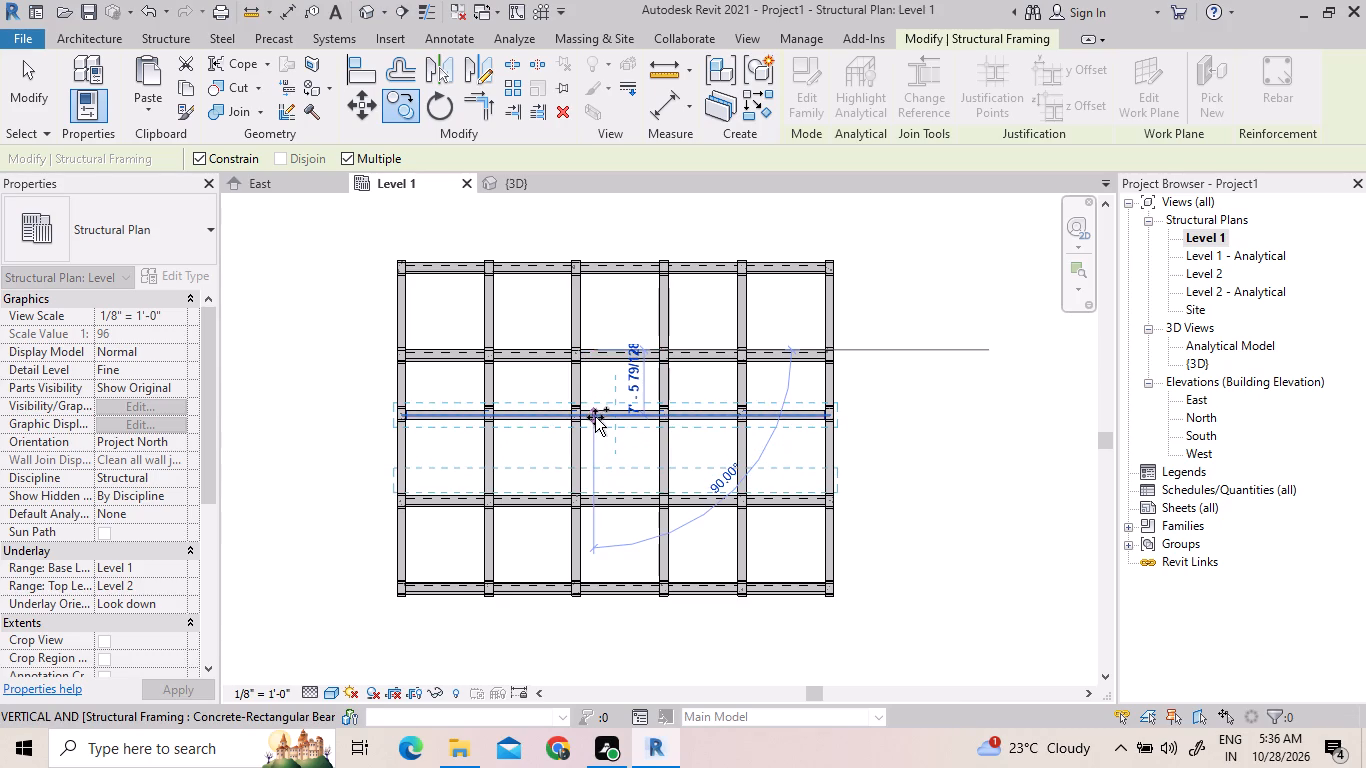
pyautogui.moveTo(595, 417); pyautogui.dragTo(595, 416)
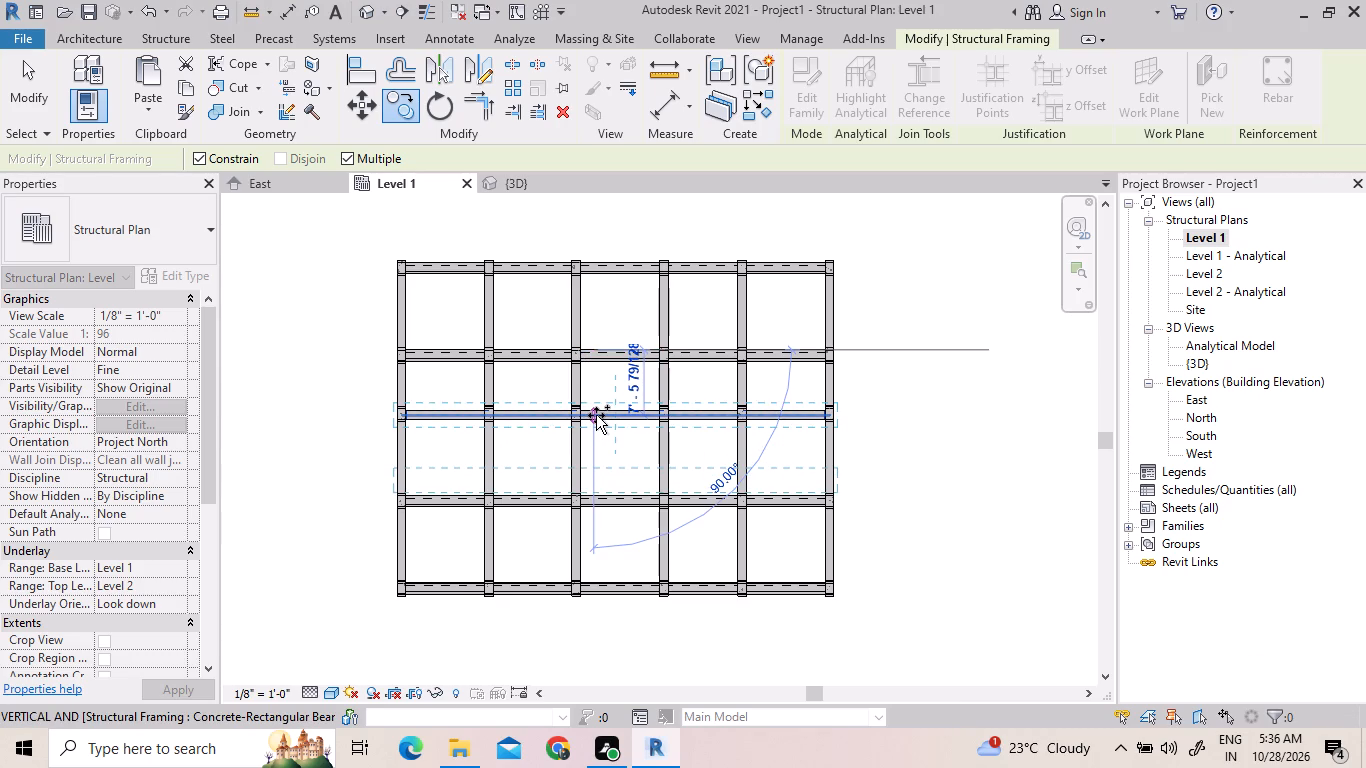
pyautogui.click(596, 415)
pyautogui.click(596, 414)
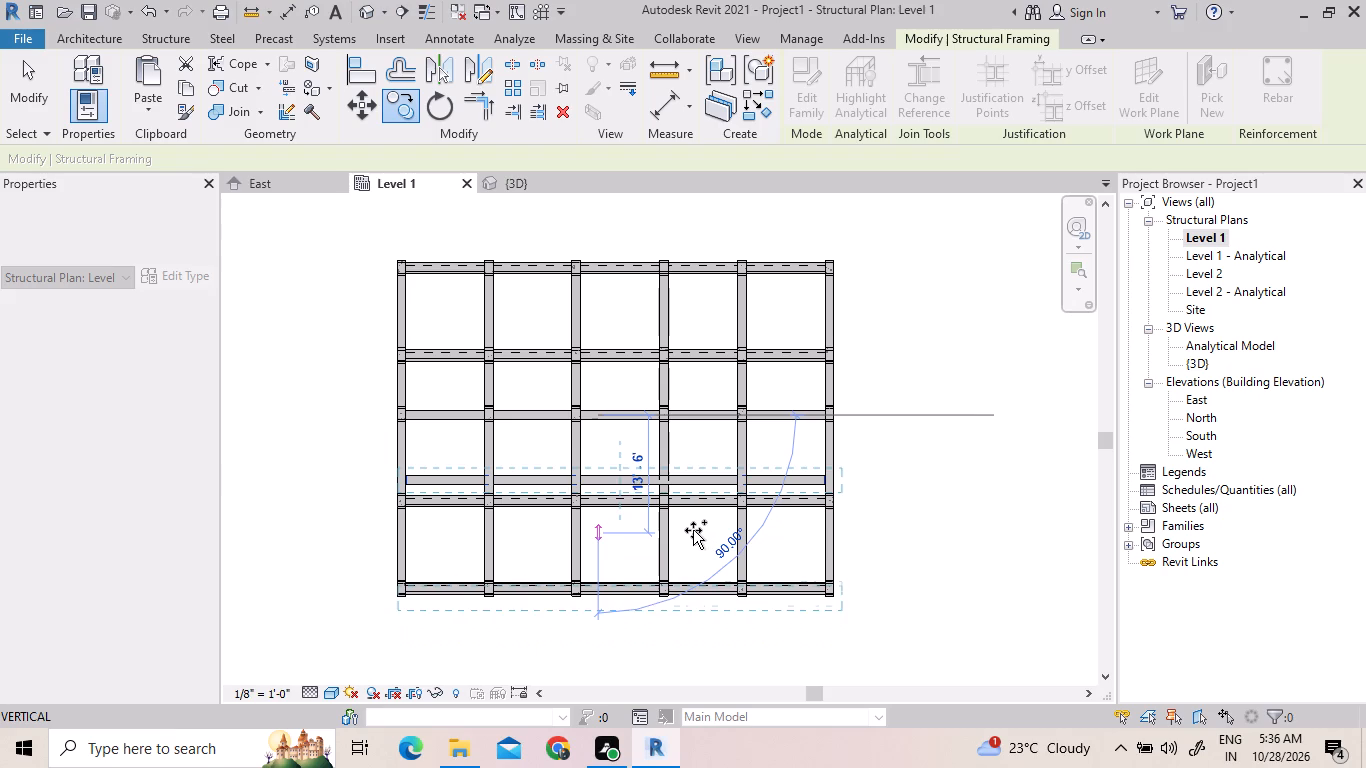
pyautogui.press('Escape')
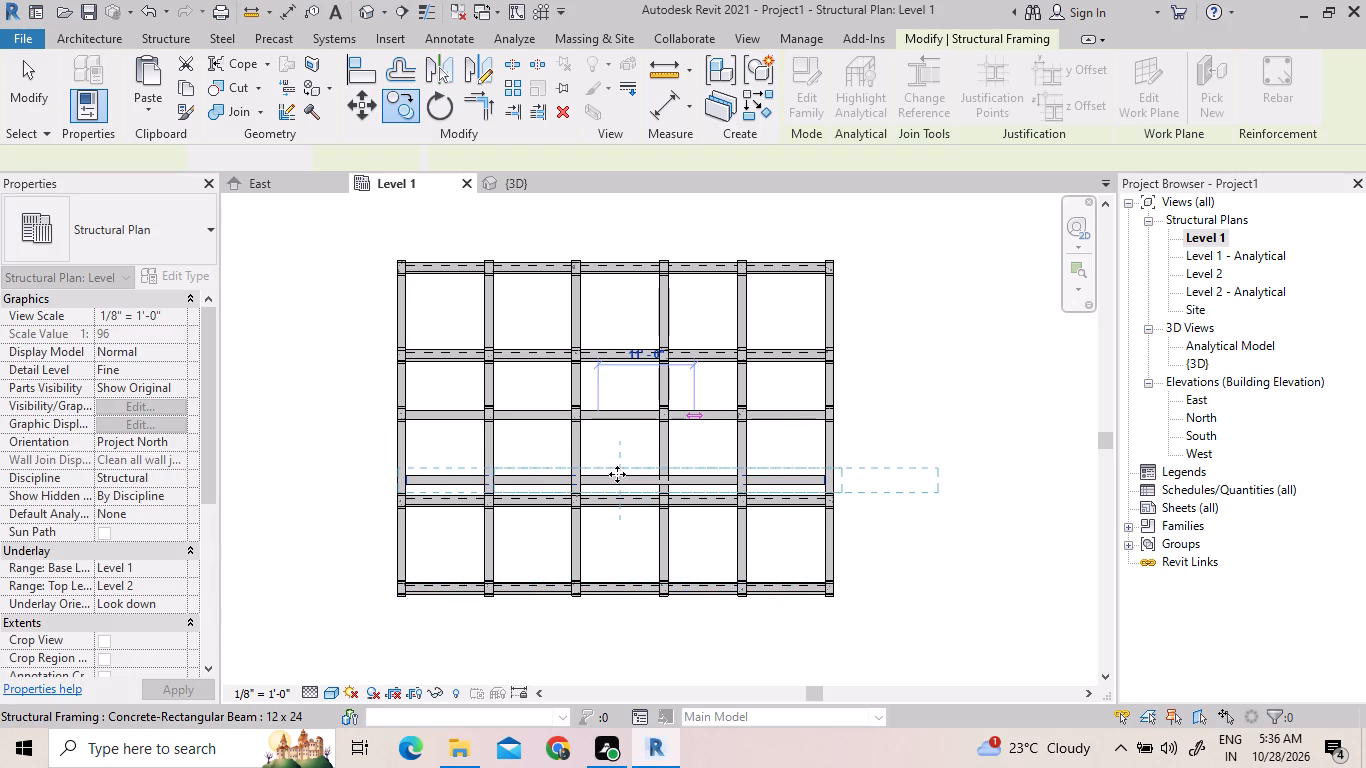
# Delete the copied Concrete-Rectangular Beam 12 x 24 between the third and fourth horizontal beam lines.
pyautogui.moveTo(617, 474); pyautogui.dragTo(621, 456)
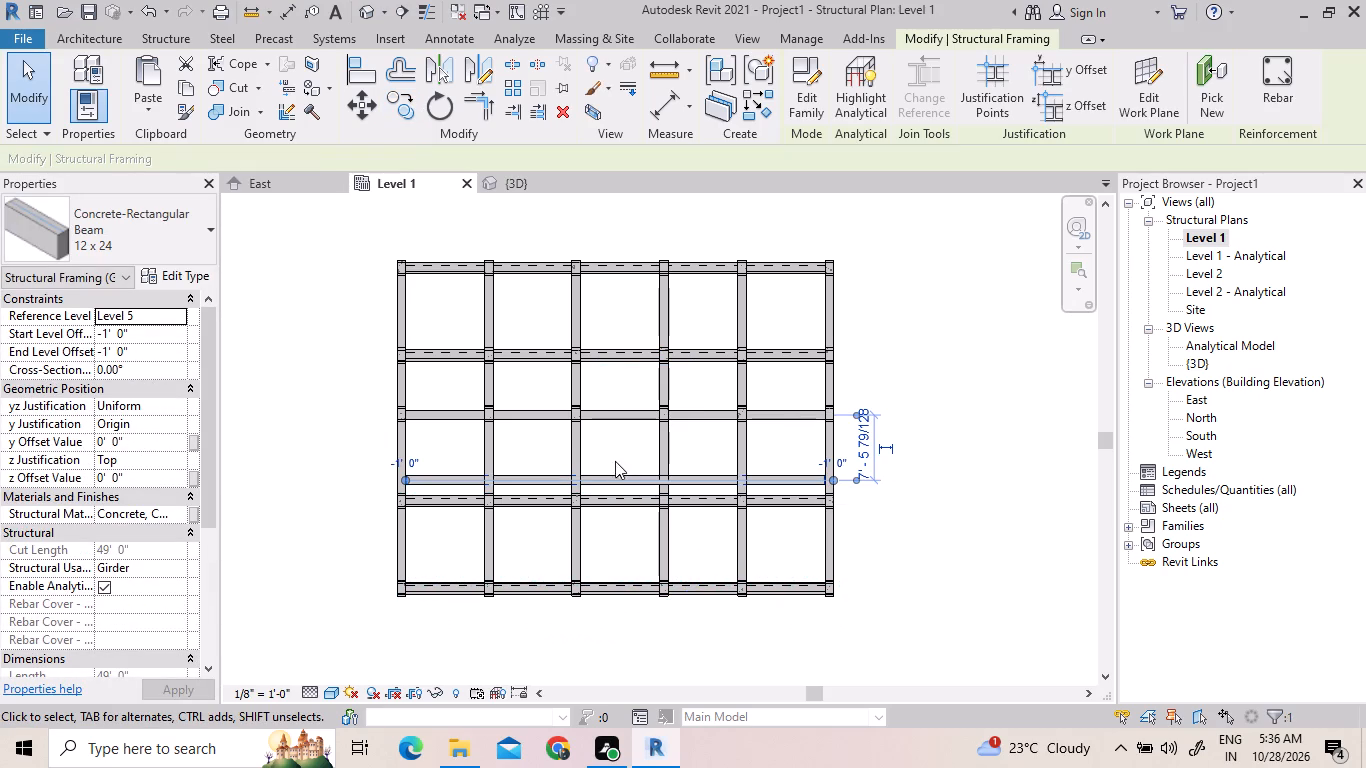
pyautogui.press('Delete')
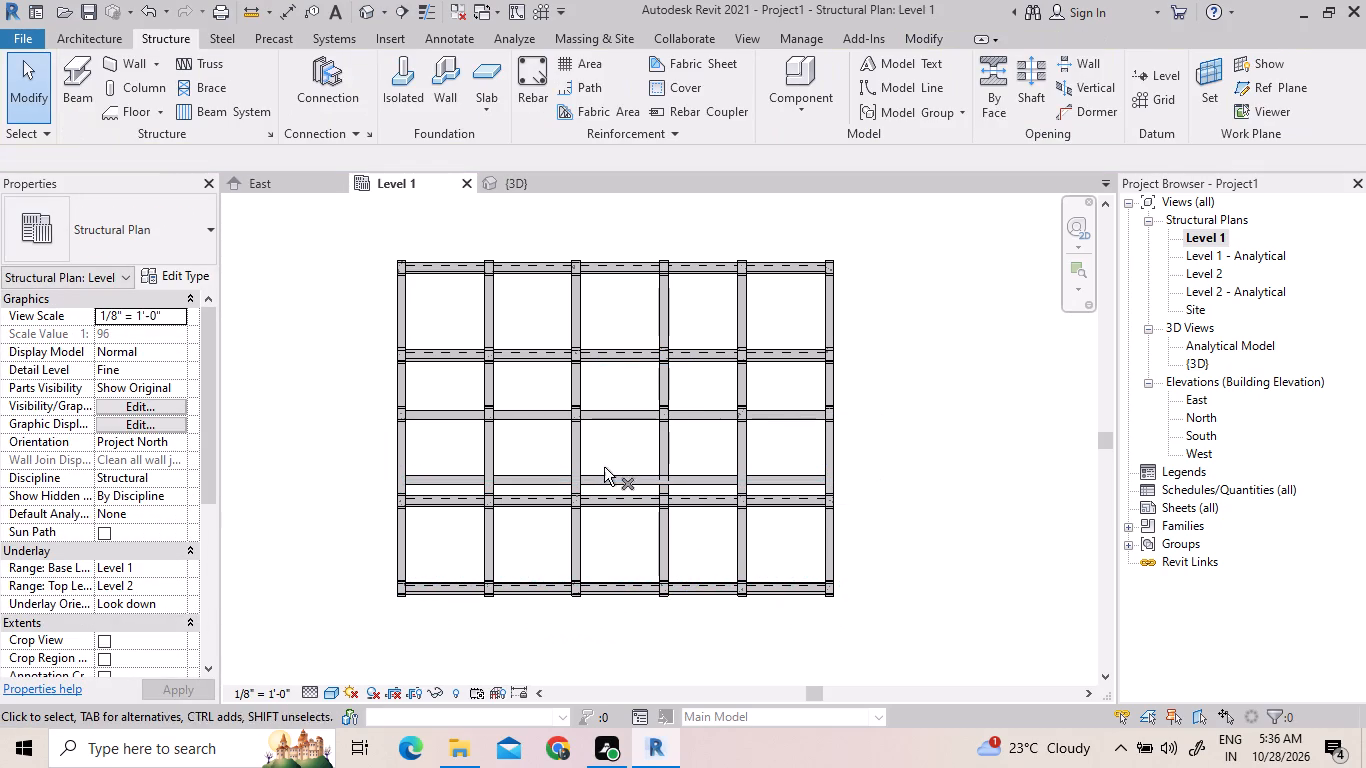
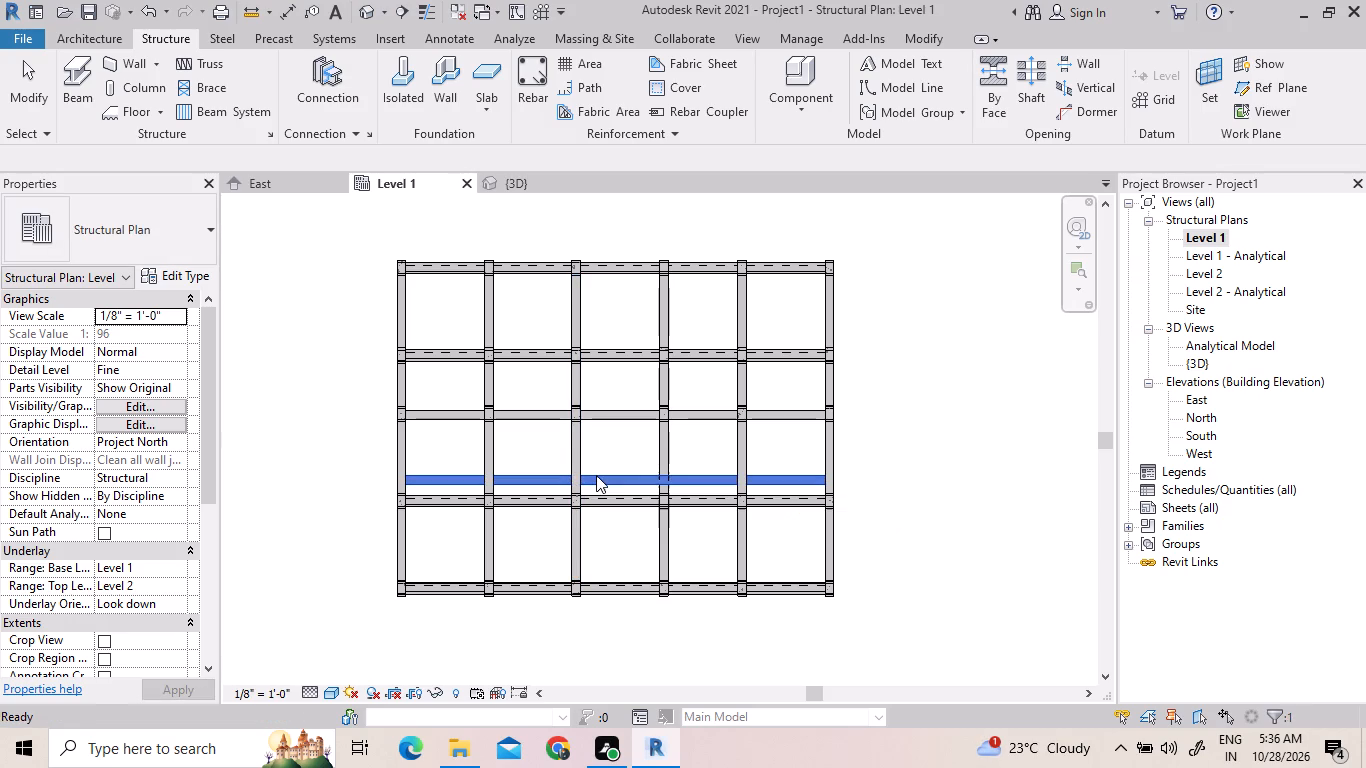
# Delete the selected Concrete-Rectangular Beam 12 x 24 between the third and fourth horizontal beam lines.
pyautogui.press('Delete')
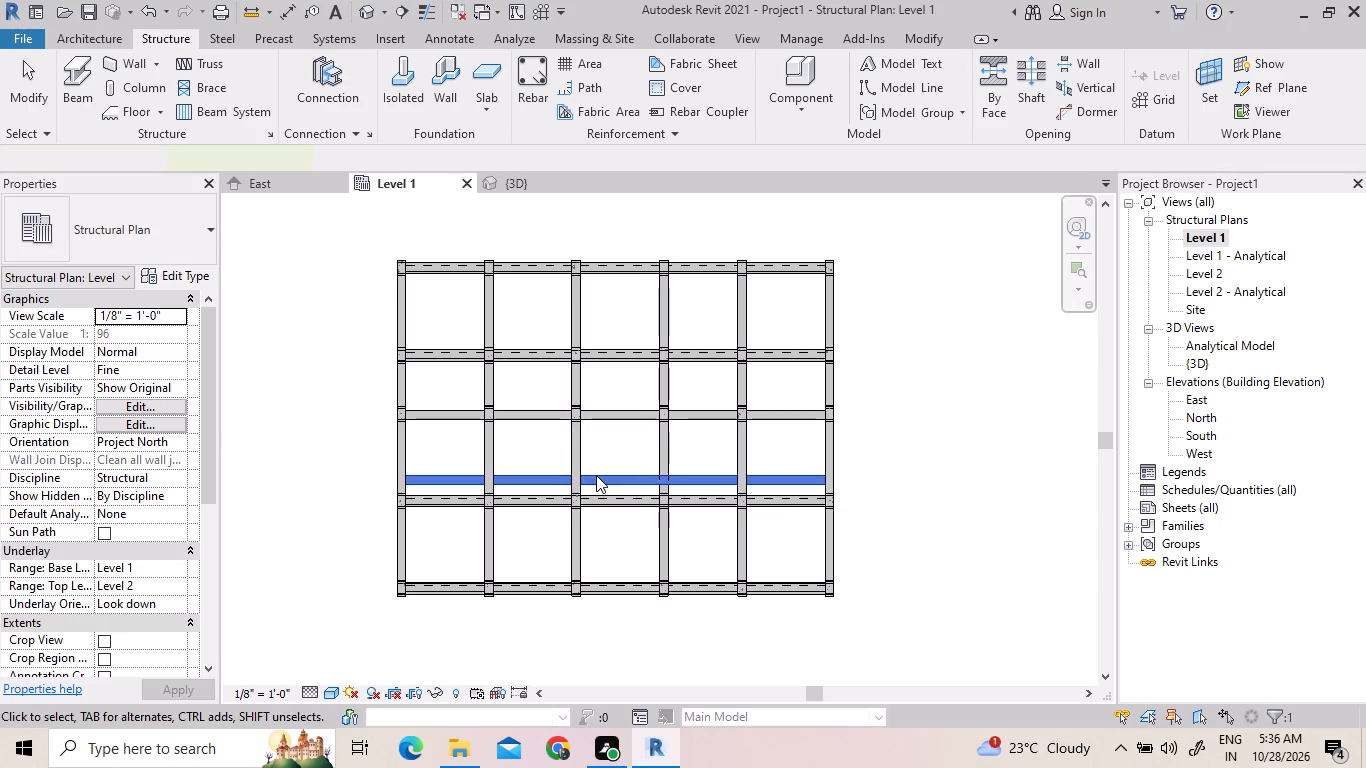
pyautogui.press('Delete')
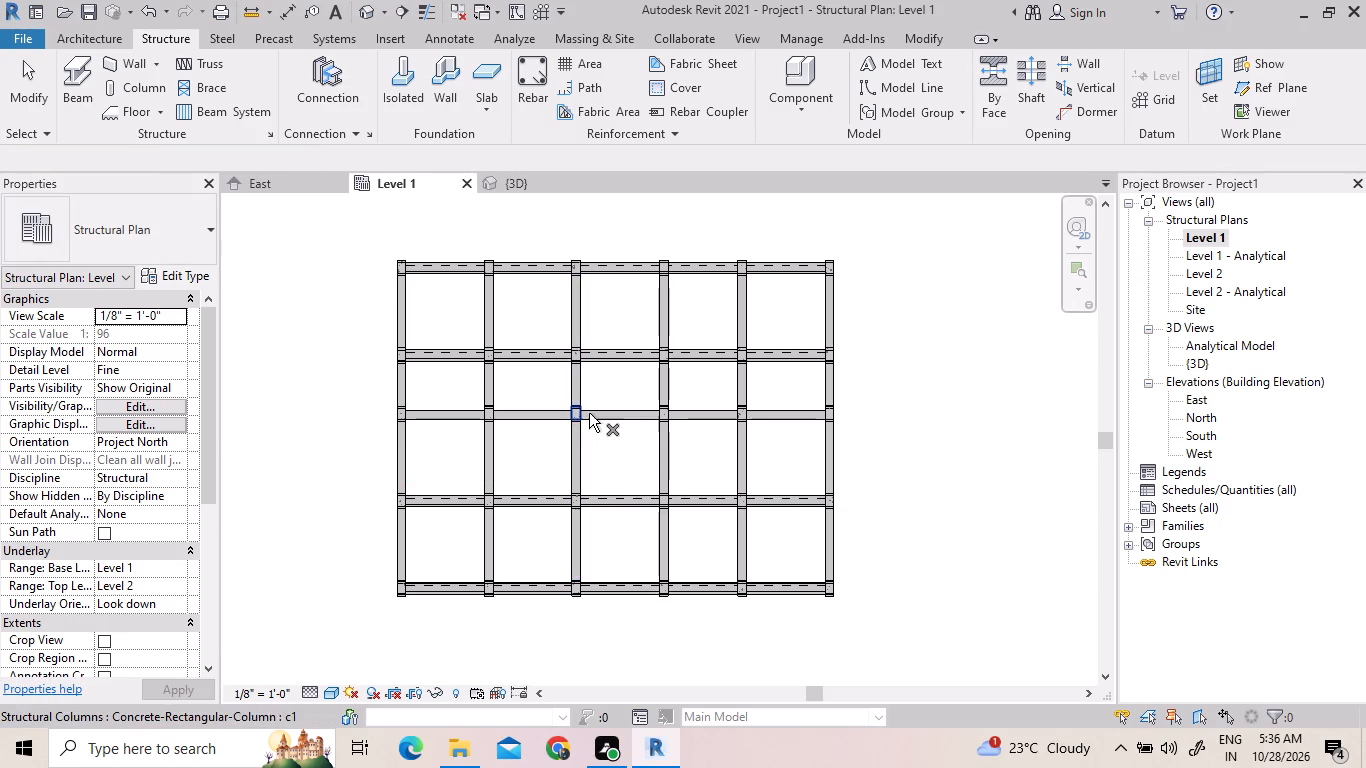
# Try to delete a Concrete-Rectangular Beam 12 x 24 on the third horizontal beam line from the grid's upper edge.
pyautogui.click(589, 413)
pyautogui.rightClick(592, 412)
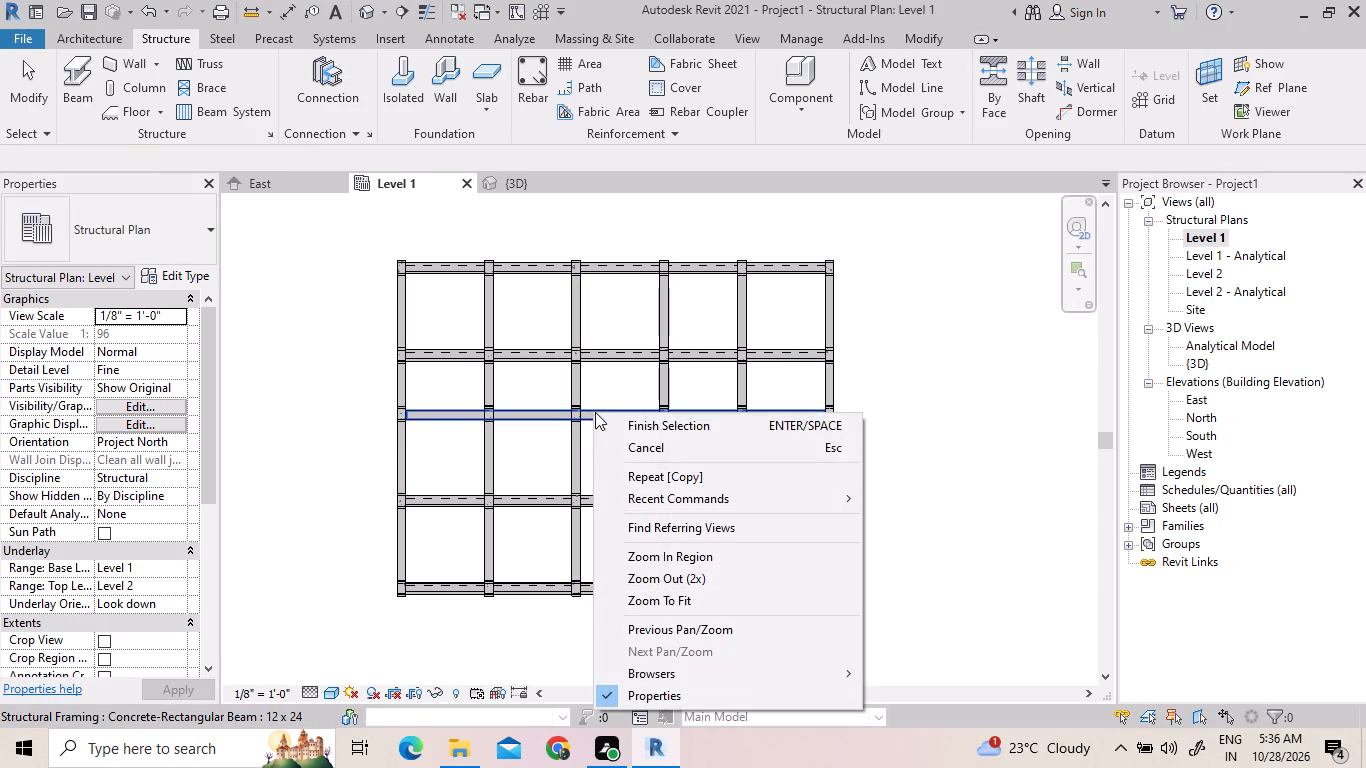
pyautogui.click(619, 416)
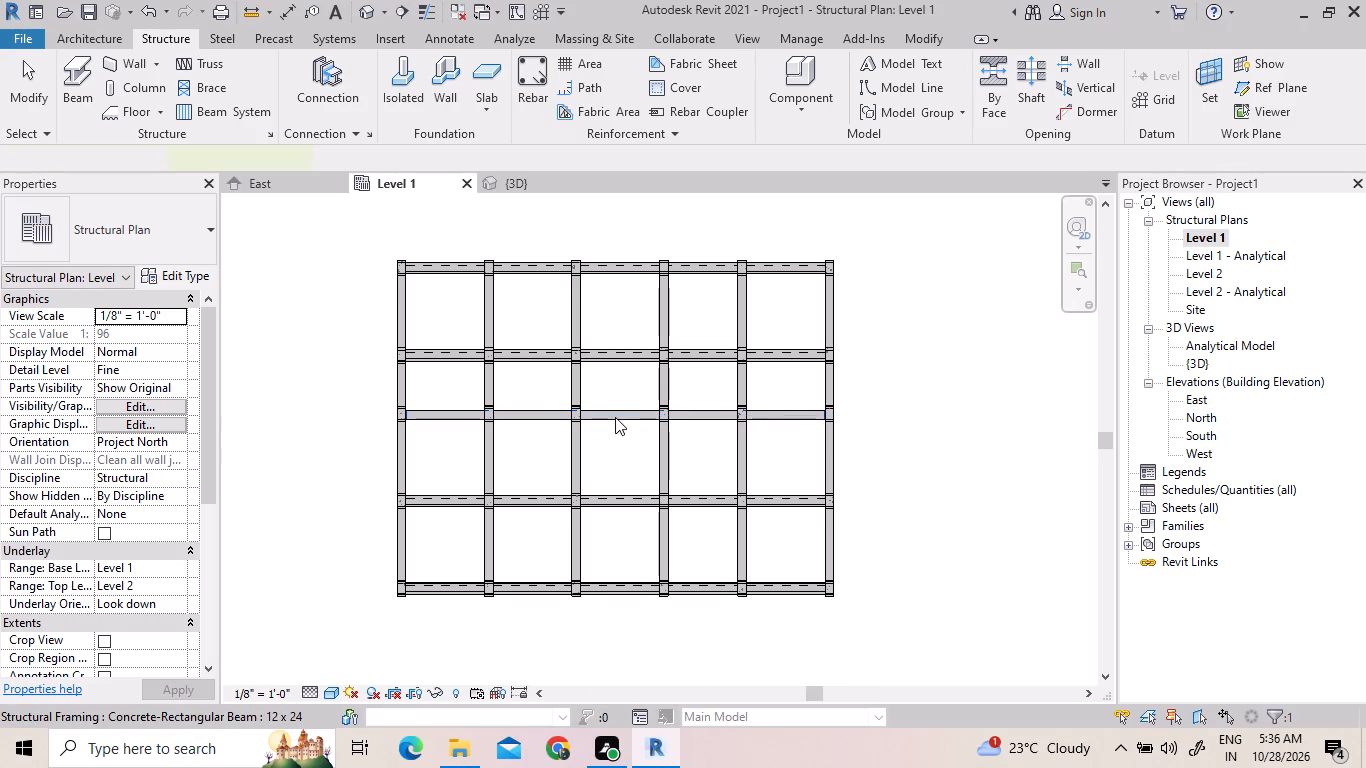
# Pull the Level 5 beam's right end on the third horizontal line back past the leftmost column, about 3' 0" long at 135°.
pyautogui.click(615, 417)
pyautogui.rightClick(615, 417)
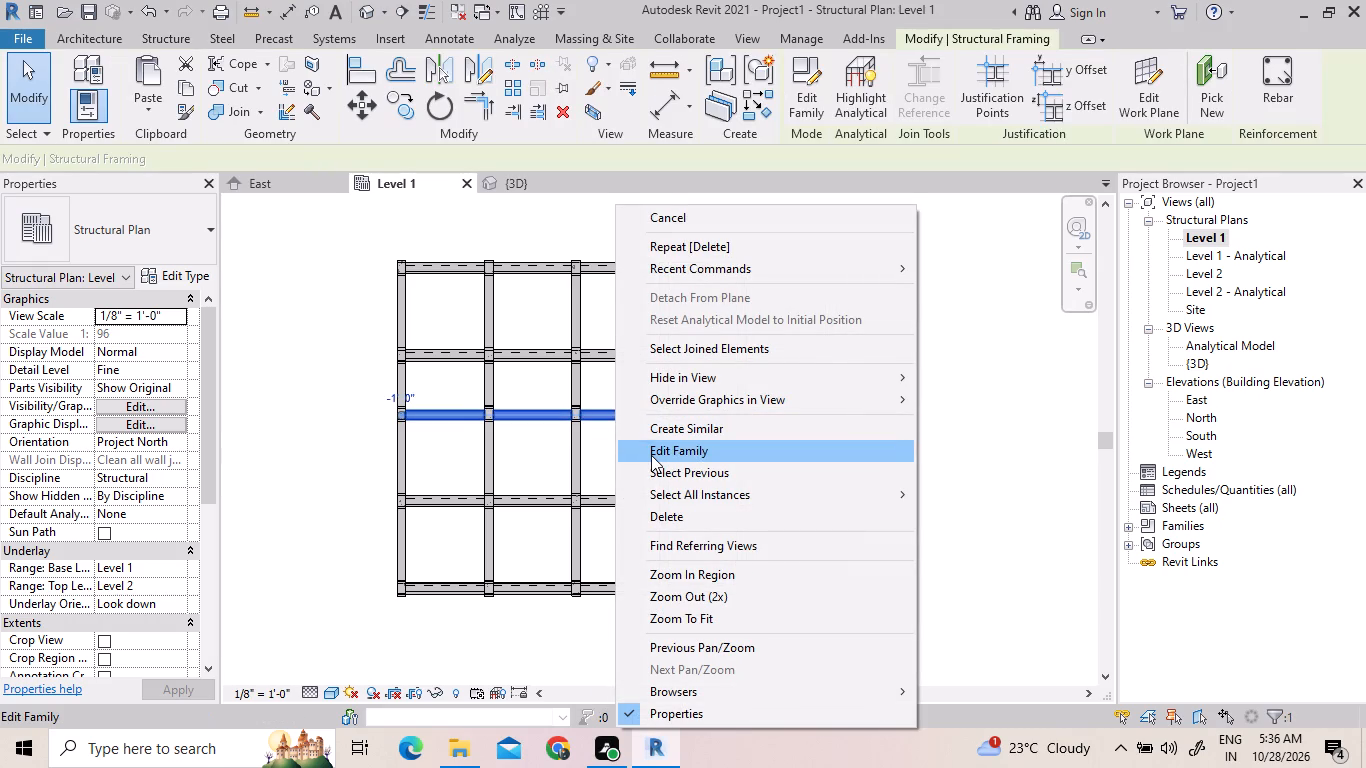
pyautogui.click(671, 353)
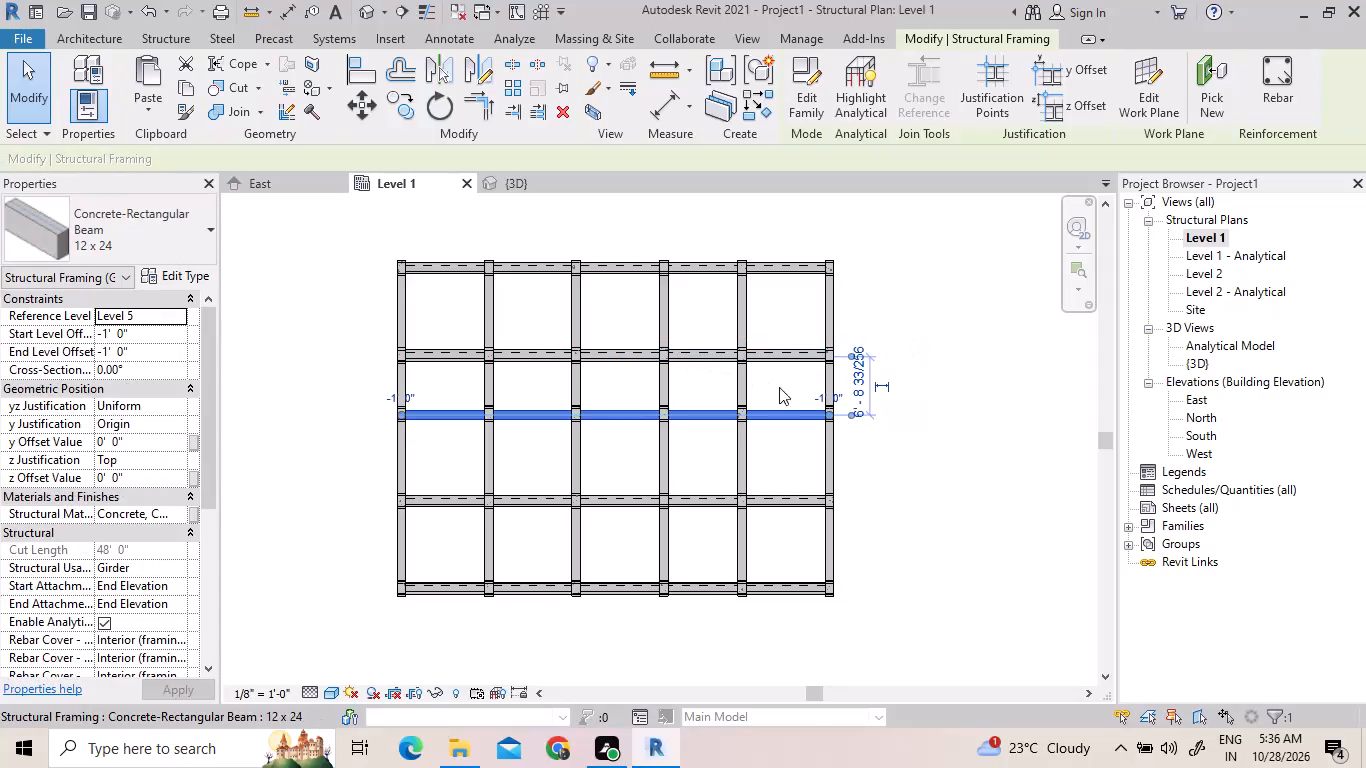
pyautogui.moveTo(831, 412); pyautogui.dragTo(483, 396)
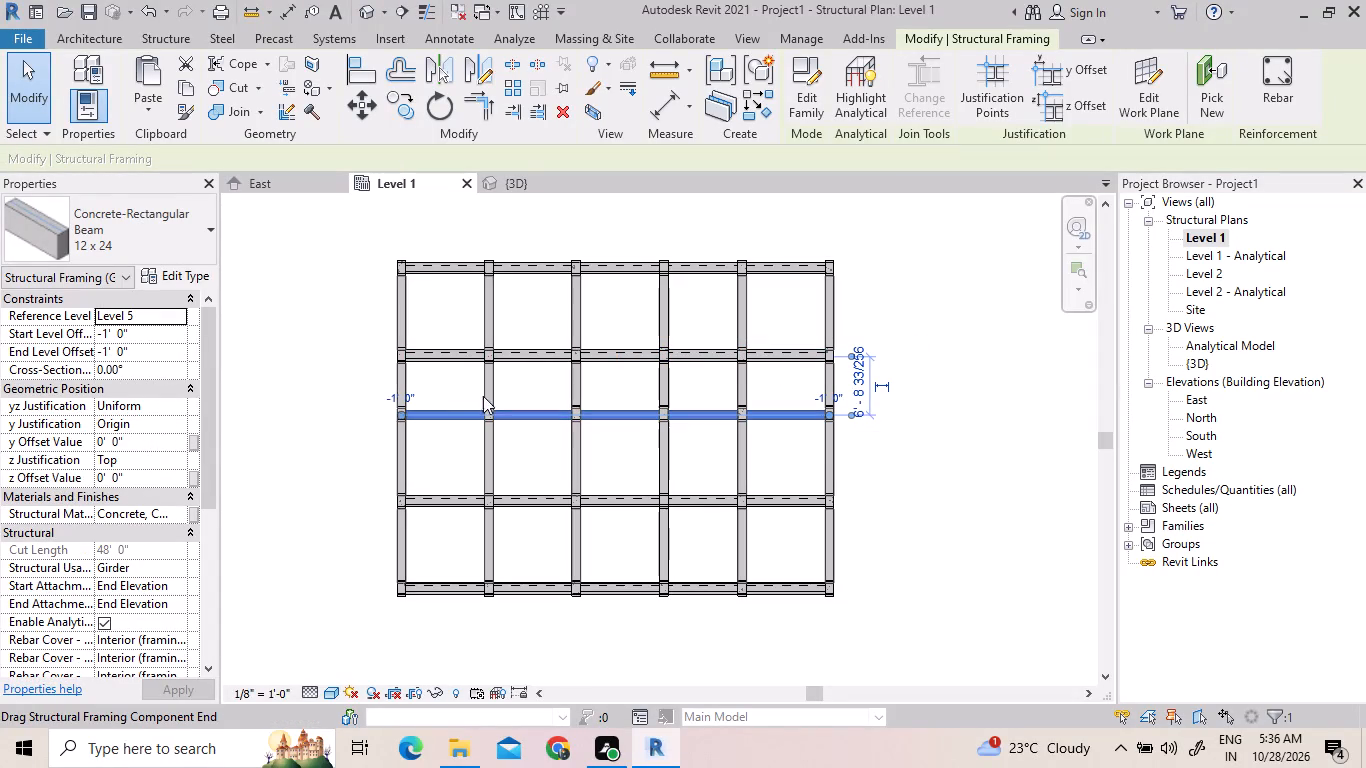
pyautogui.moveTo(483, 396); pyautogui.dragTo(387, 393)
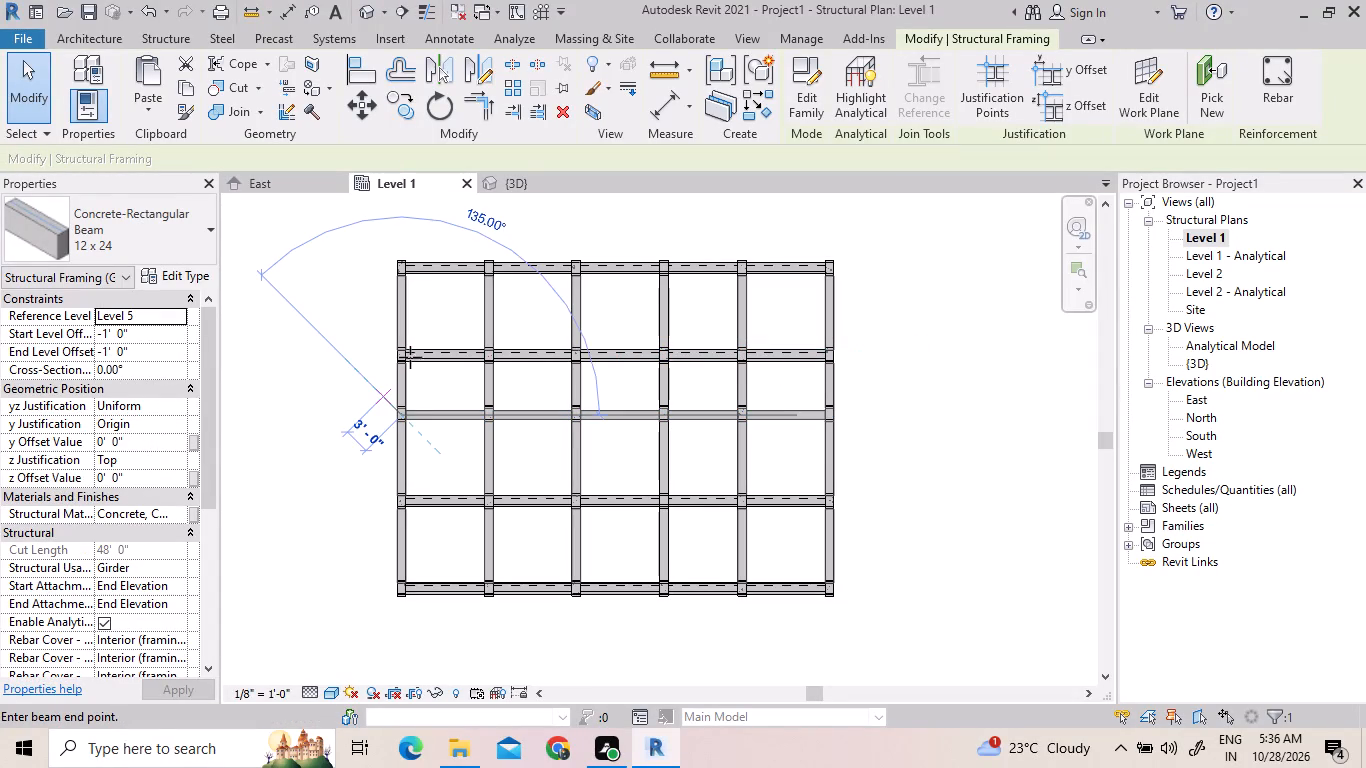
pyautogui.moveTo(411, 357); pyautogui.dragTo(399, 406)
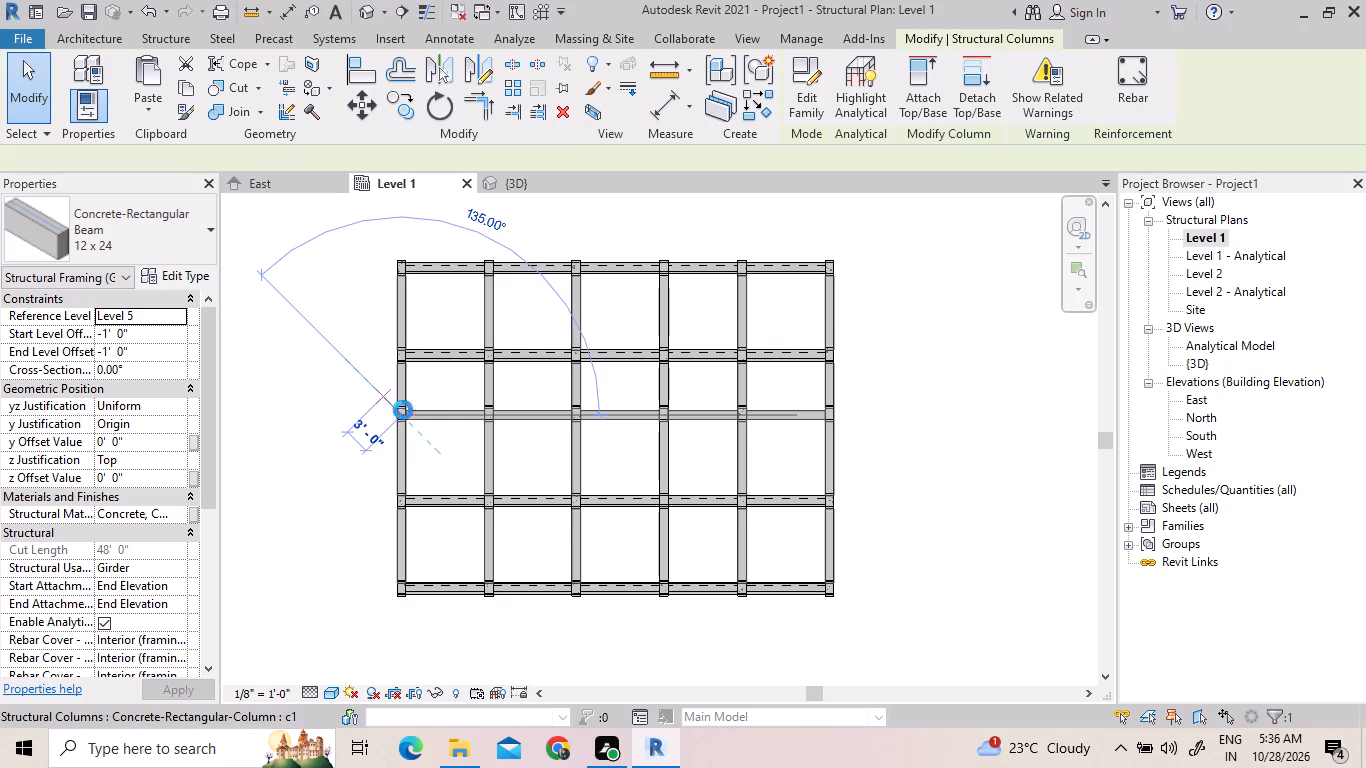
# Undo the beam end stretch and the recent deletion, copy and move of the 12 x 24 beam around the third horizontal line.
pyautogui.scroll(-2, 585, 511)
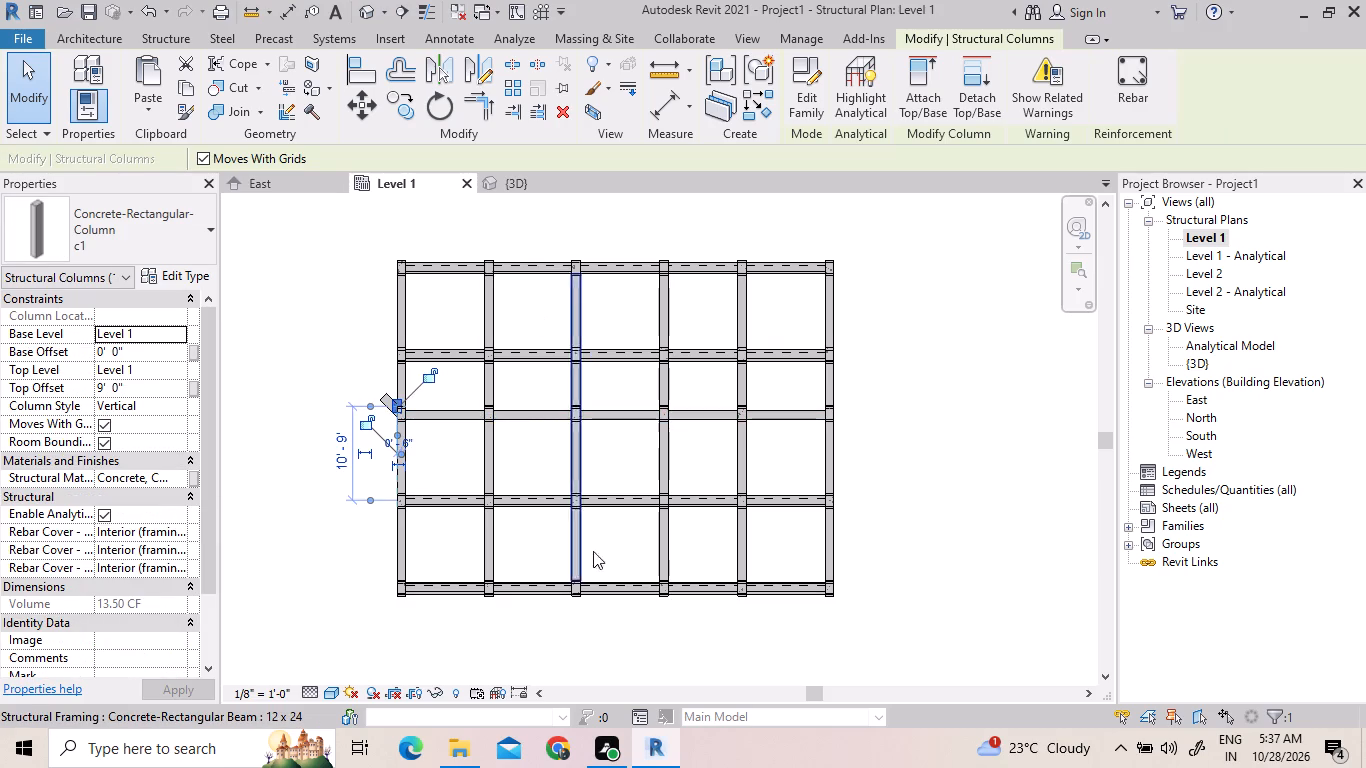
pyautogui.scroll(2, 588, 382)
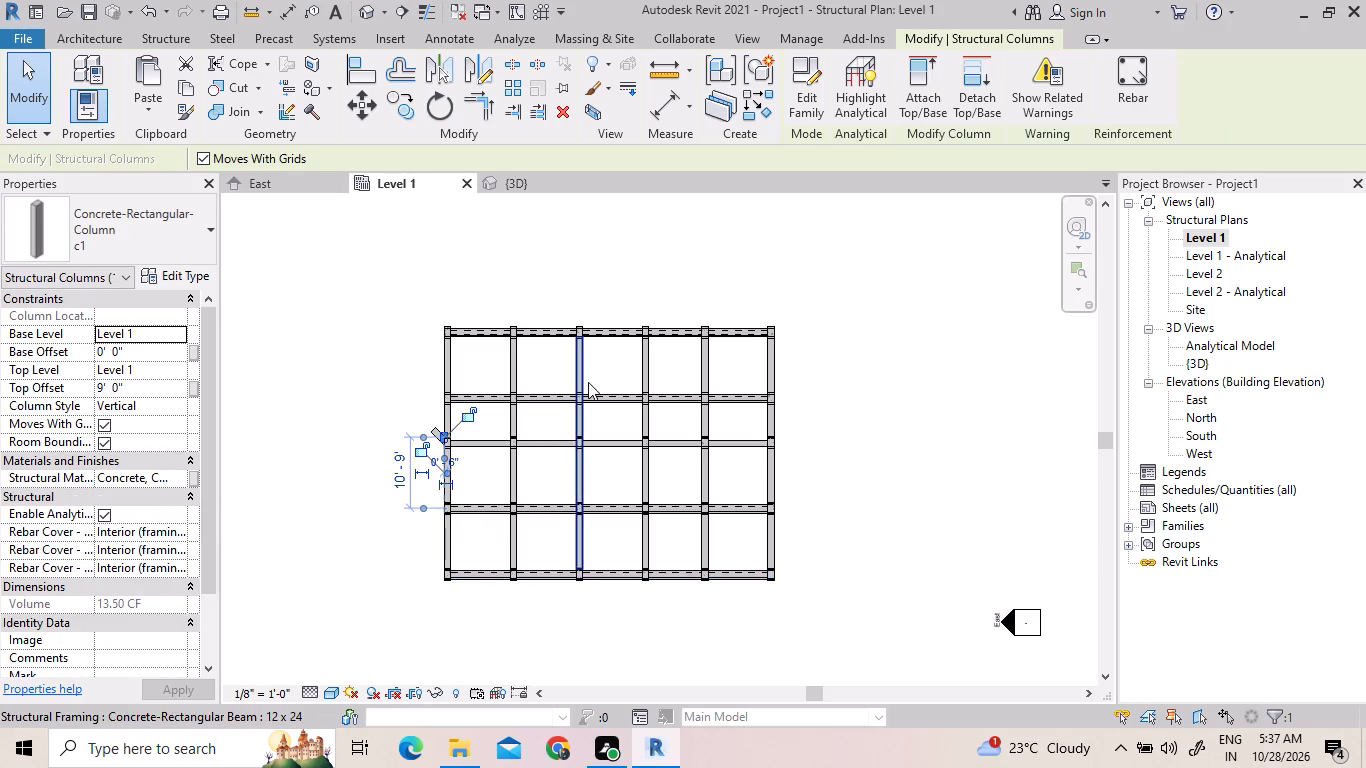
pyautogui.scroll(3, 588, 382)
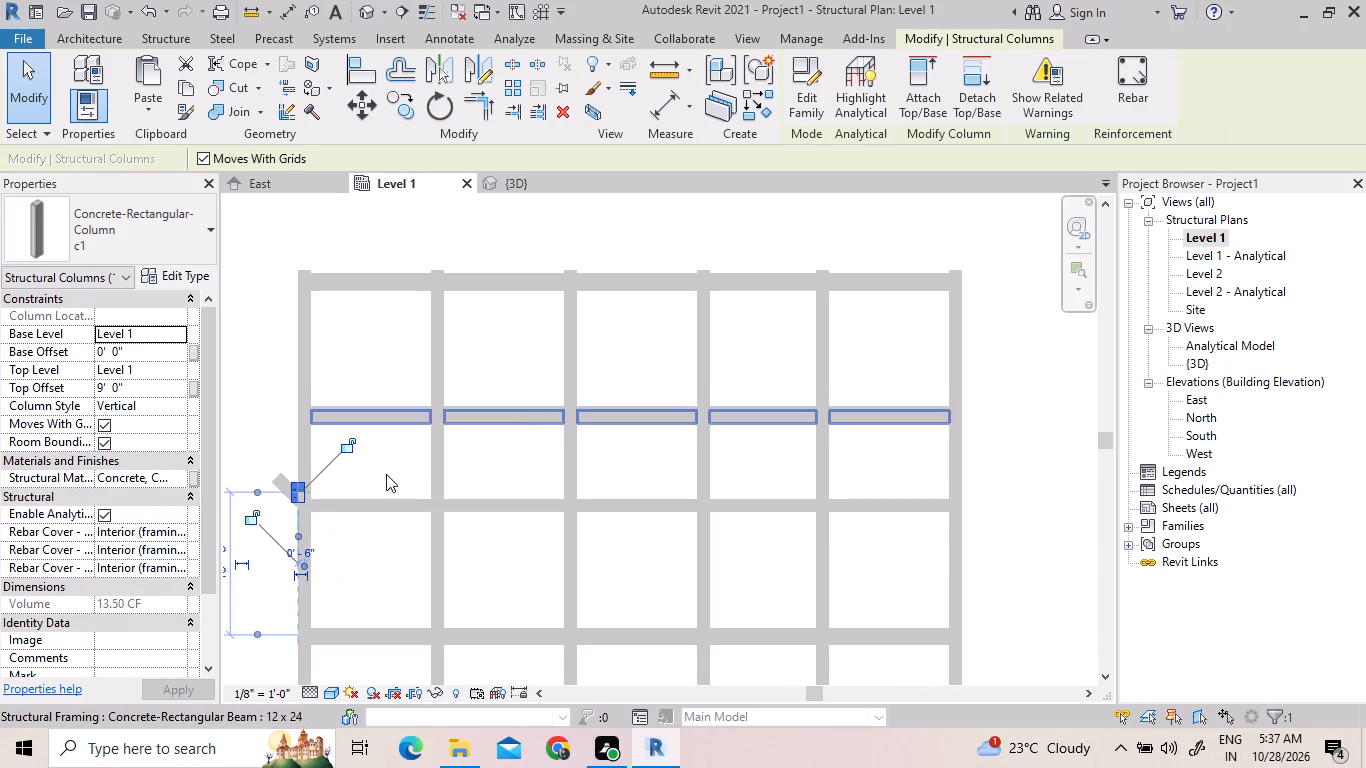
pyautogui.tripleClick(155, 13)
pyautogui.click(155, 12)
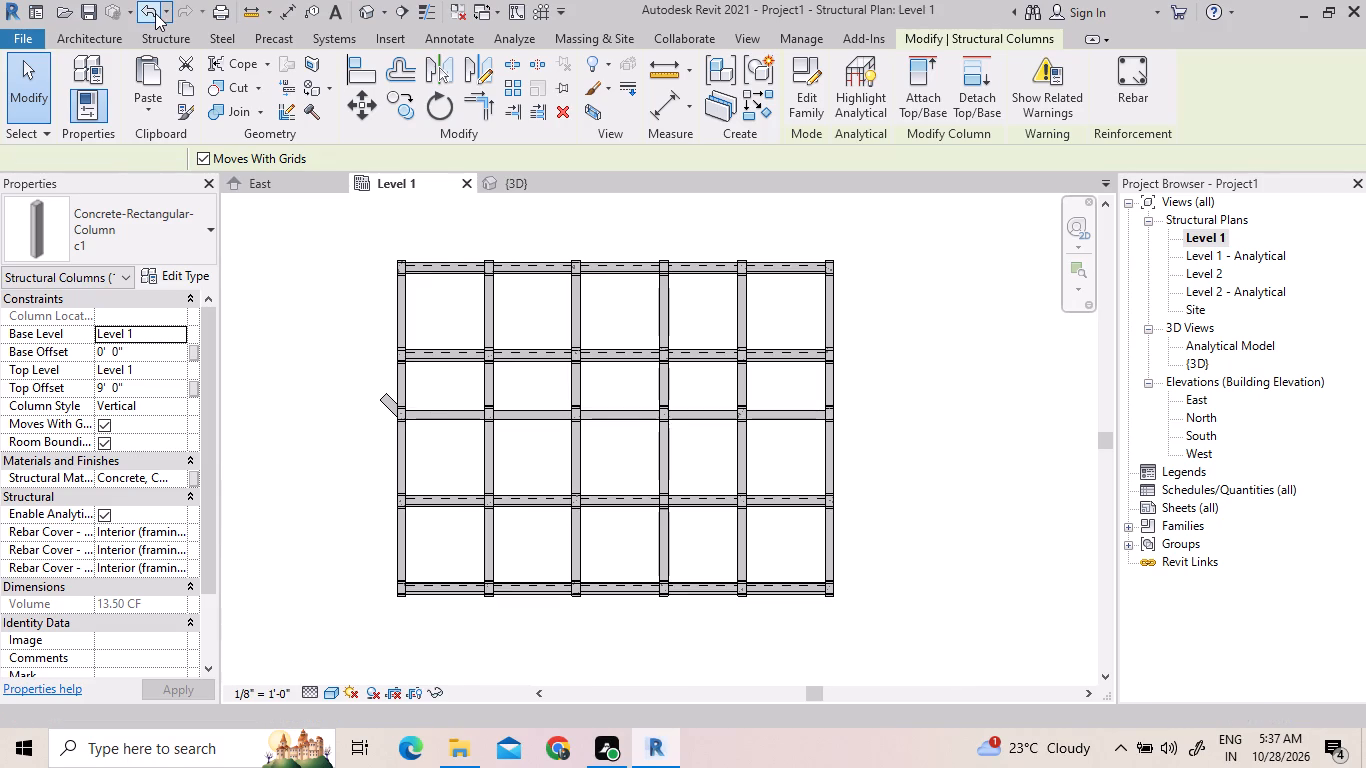
pyautogui.click(155, 13)
pyautogui.click(155, 13)
pyautogui.click(155, 13)
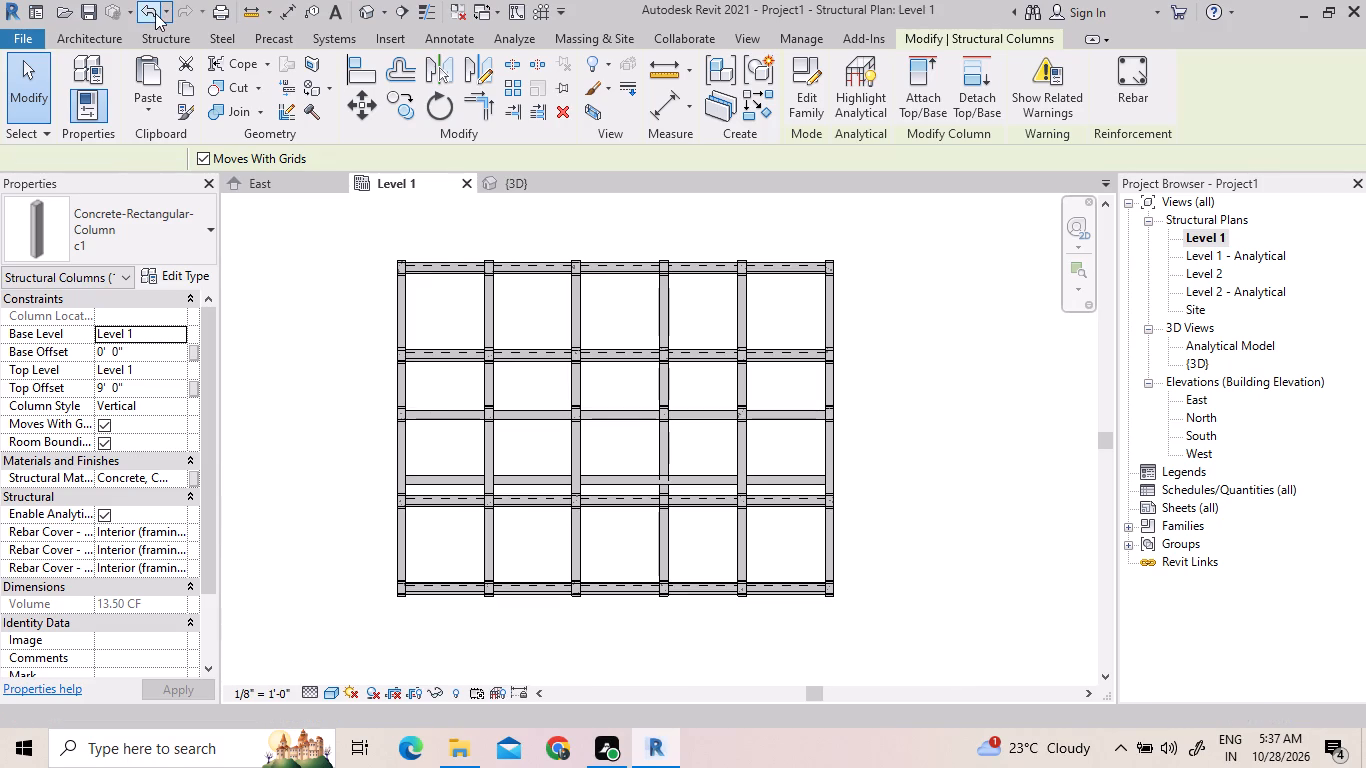
pyautogui.click(157, 12)
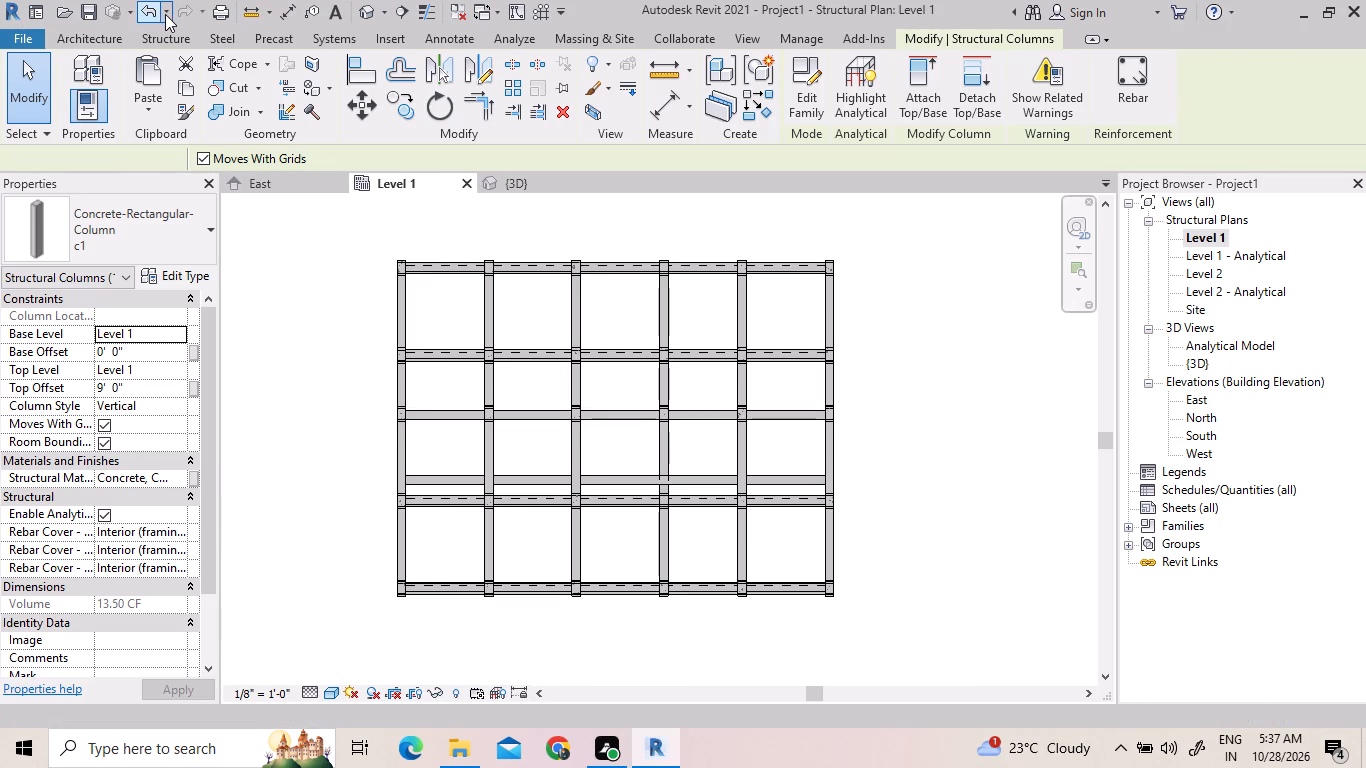
pyautogui.click(153, 14)
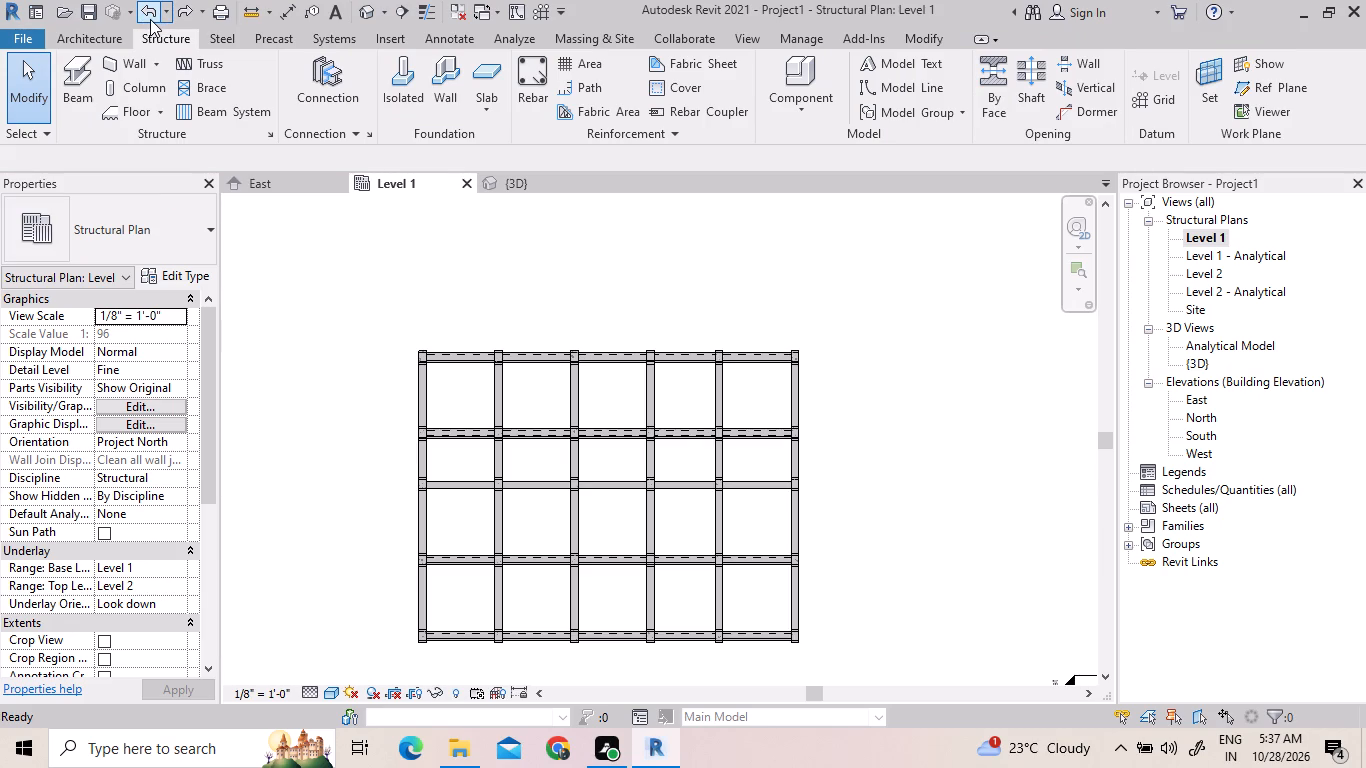
pyautogui.click(150, 18)
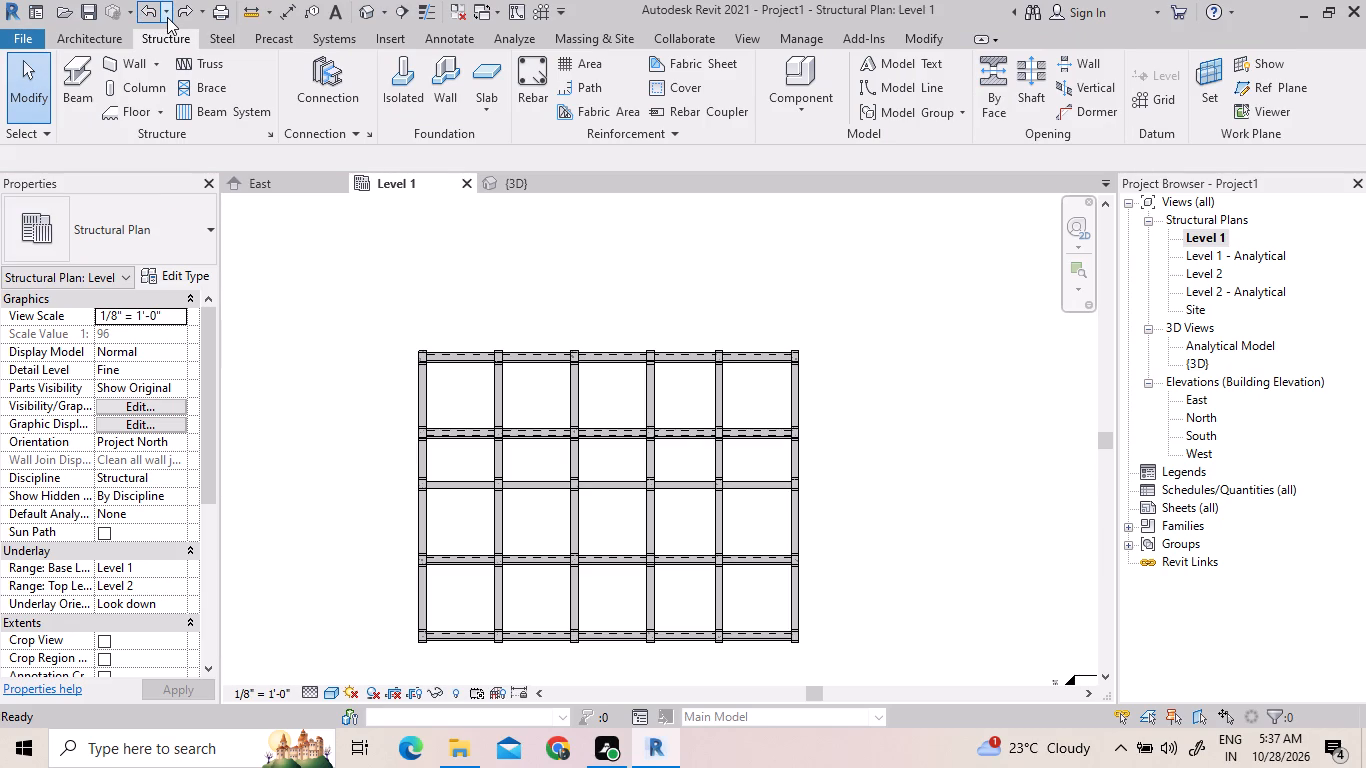
# Undo the earlier beam deletions, the structural framing end drag and the preceding moves in the Level 1 plan.
pyautogui.click(167, 17)
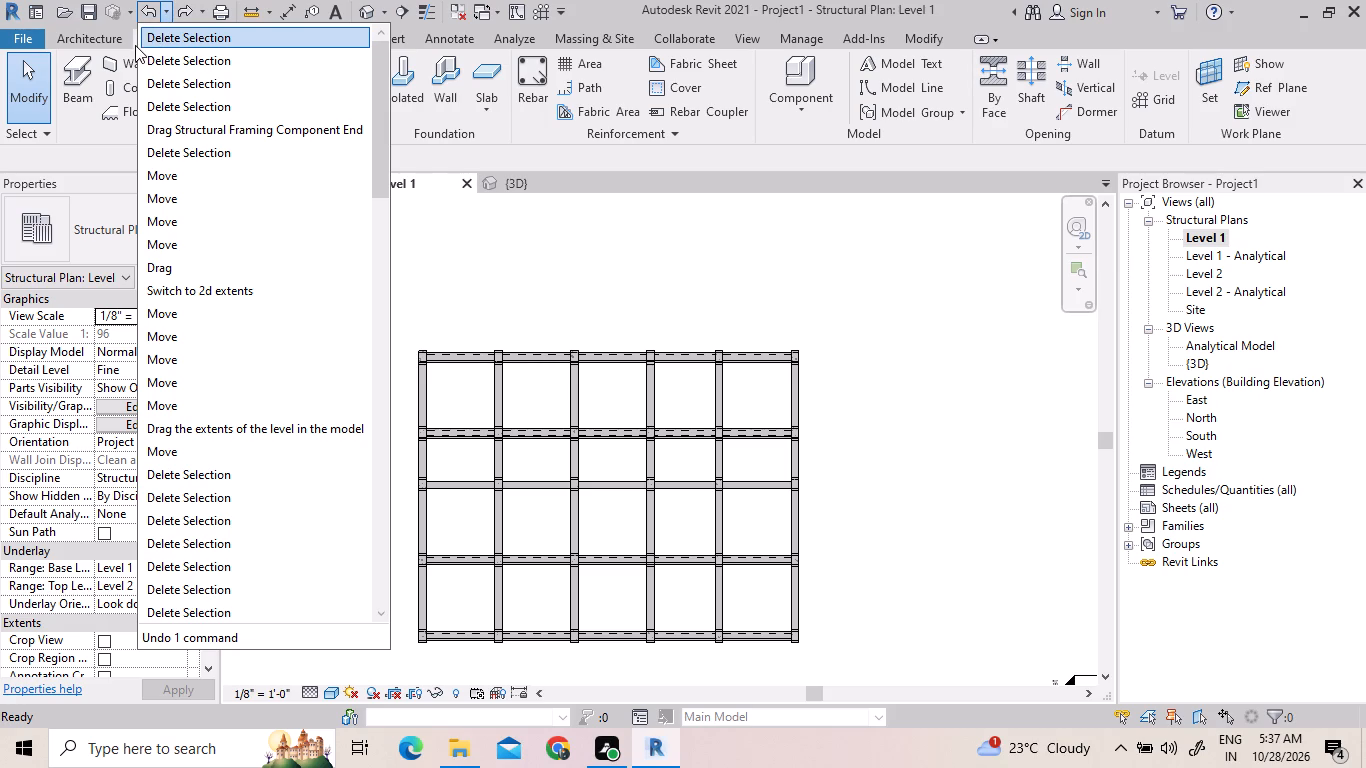
pyautogui.tripleClick(142, 0)
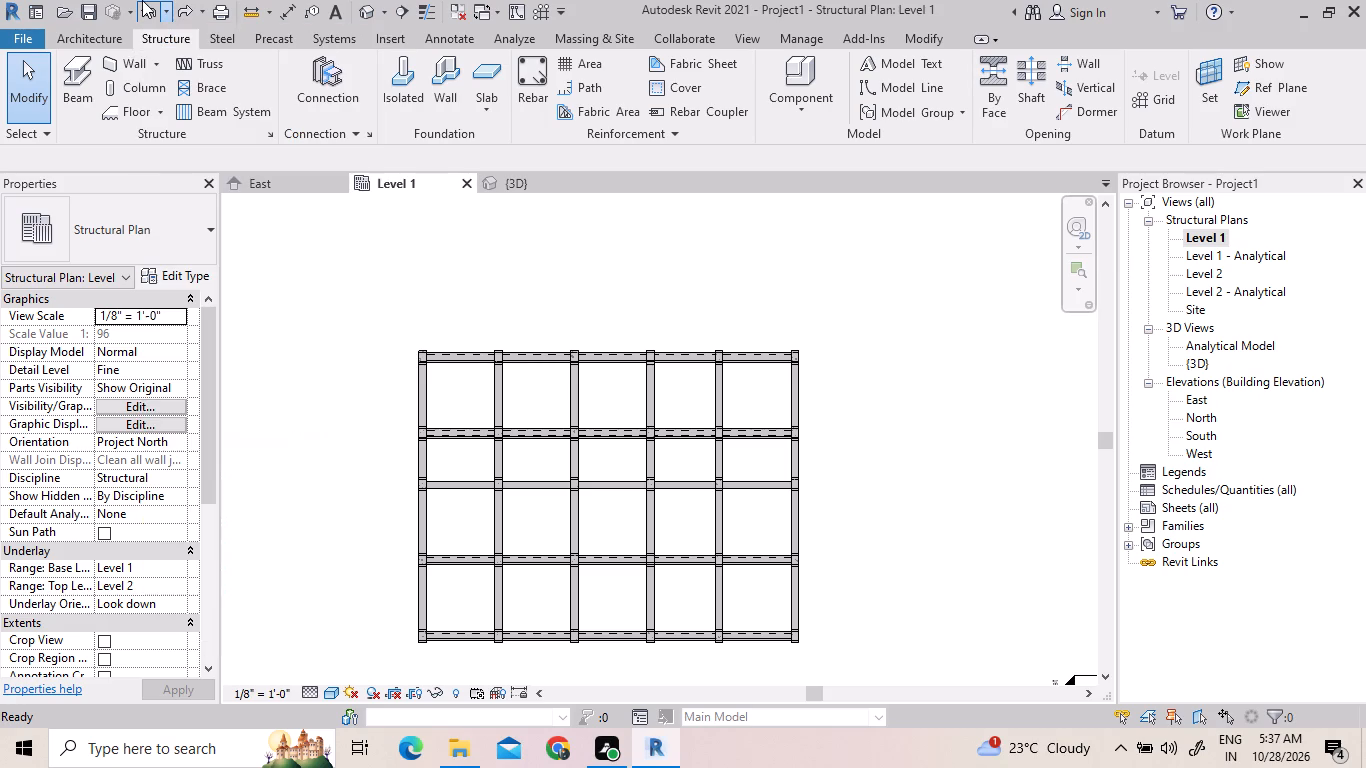
pyautogui.tripleClick(142, 0)
pyautogui.tripleClick(142, 1)
pyautogui.tripleClick(142, 4)
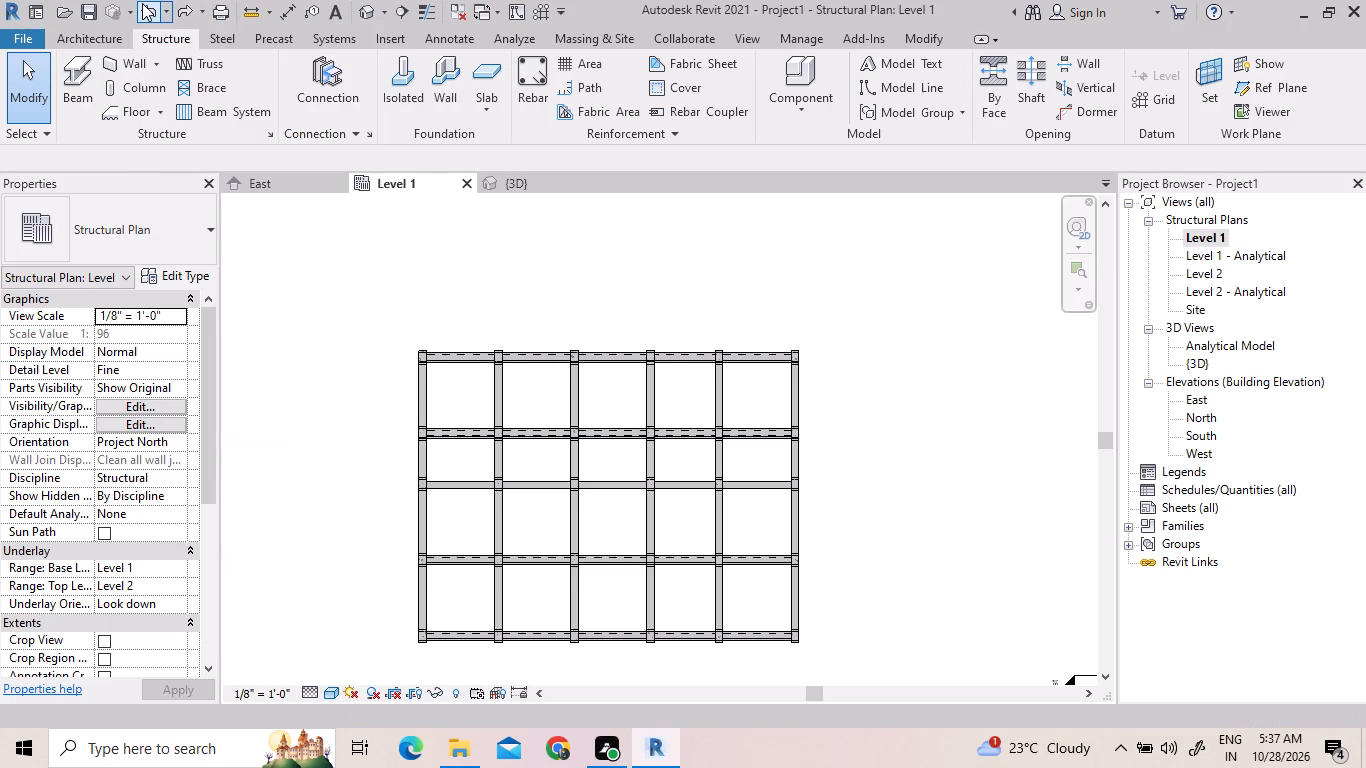
pyautogui.click(143, 3)
pyautogui.click(143, 5)
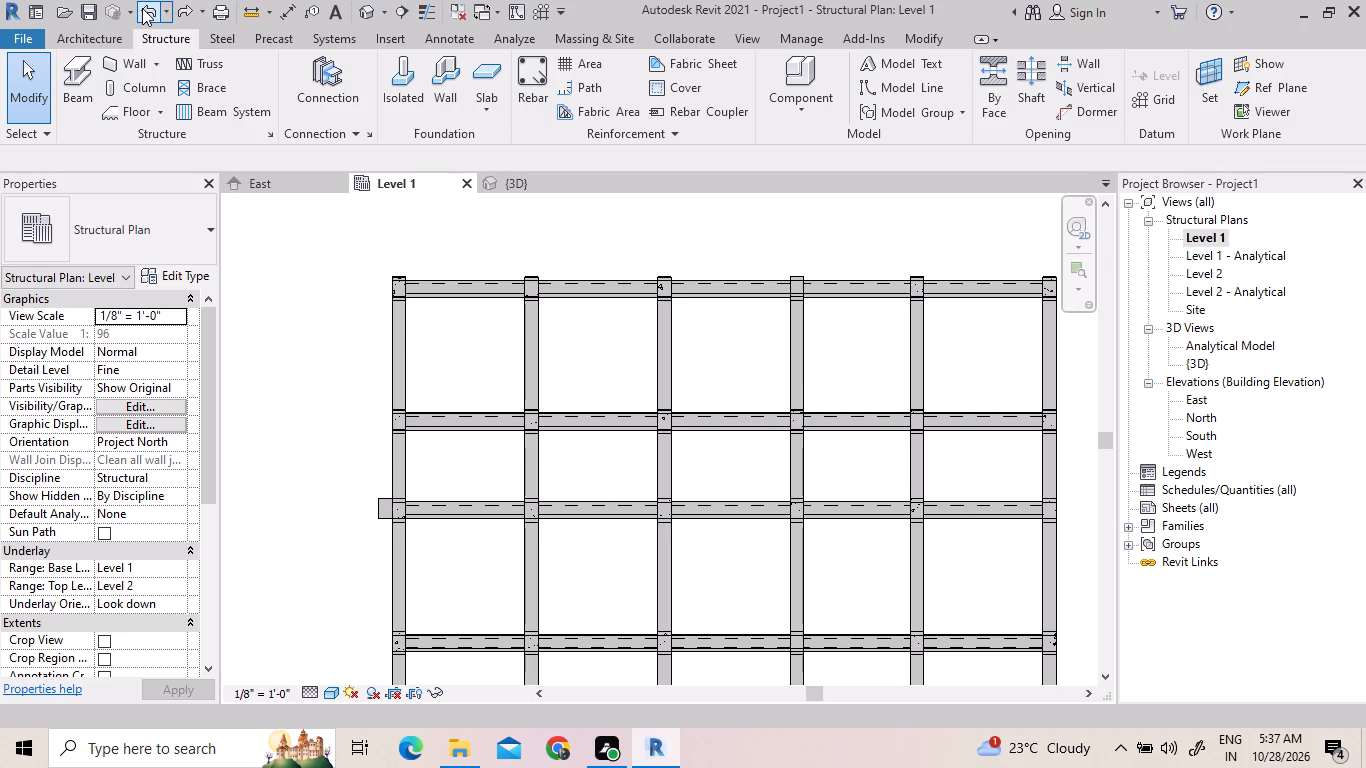
# Redo the most recently undone change to the frame in the Level 1 plan.
pyautogui.scroll(-3, 576, 375)
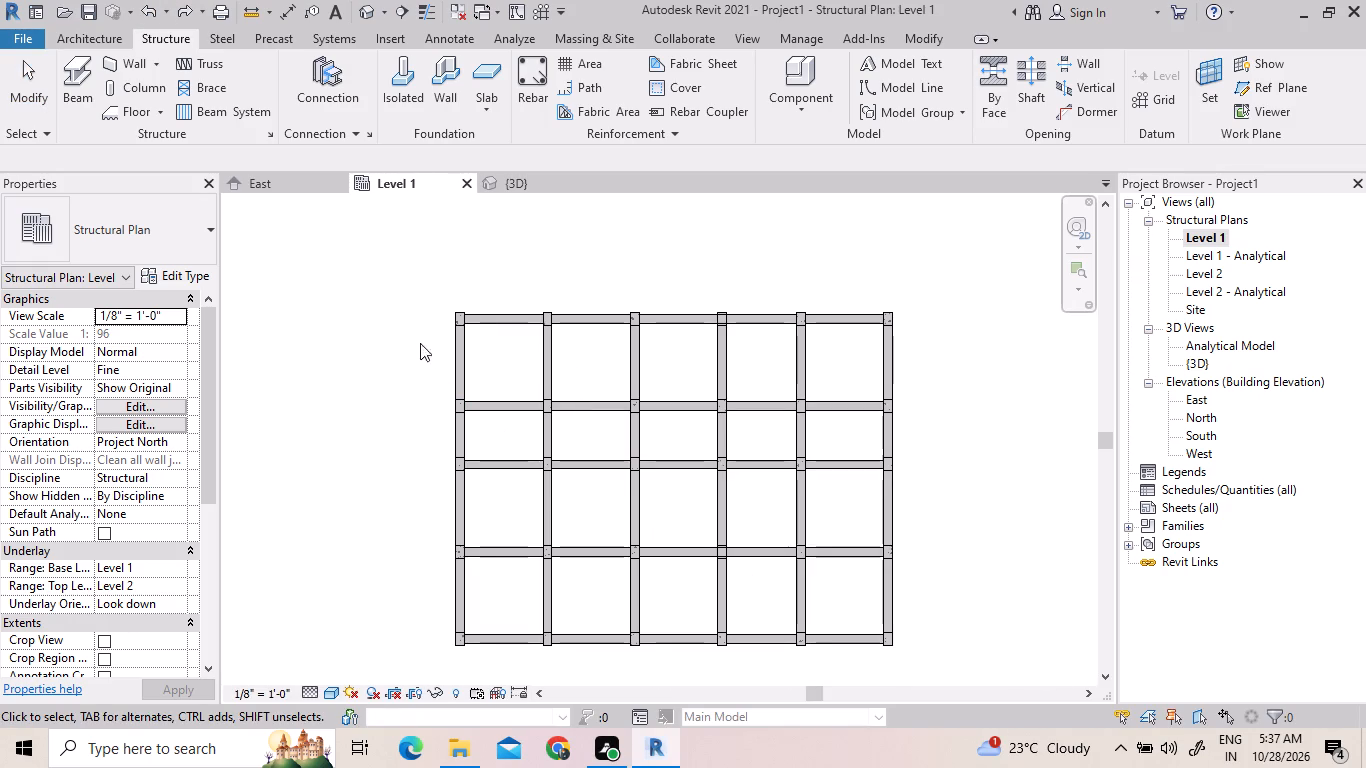
pyautogui.click(174, 11)
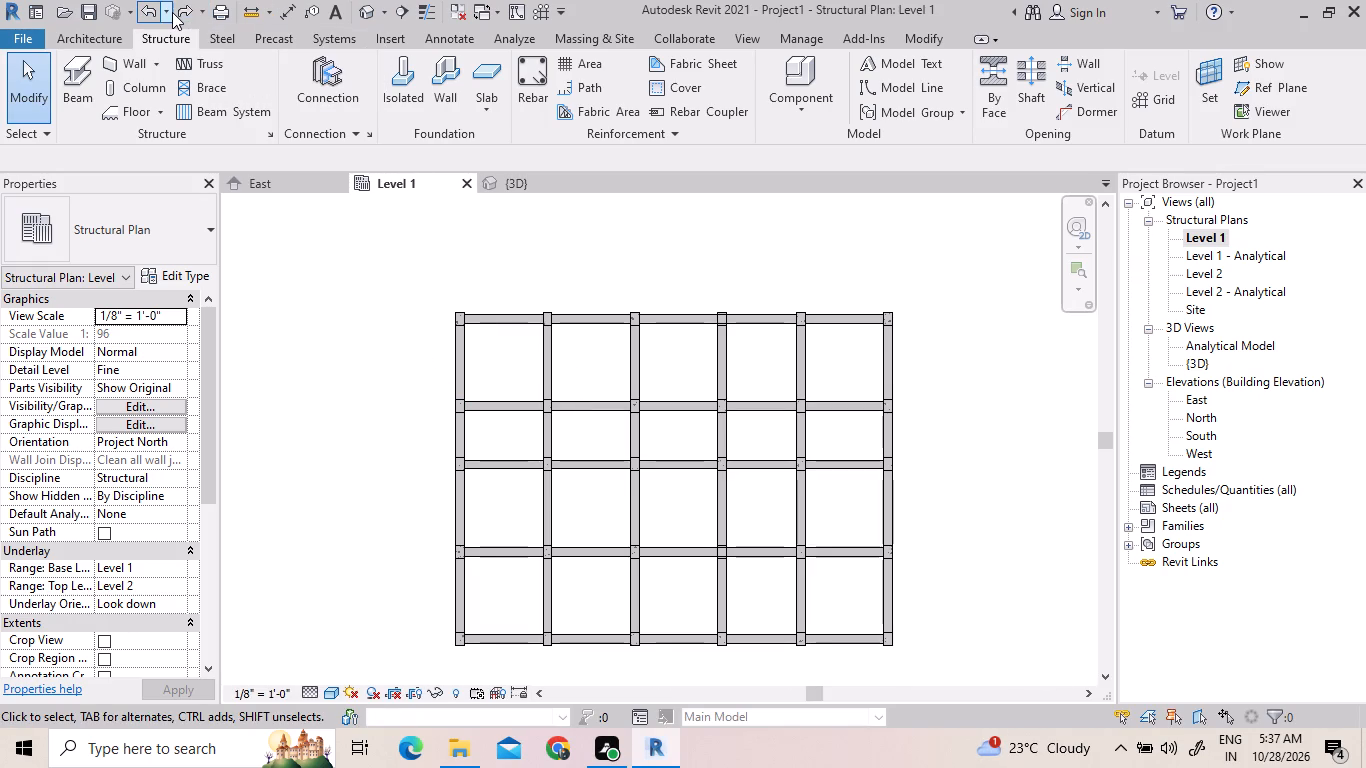
pyautogui.click(185, 16)
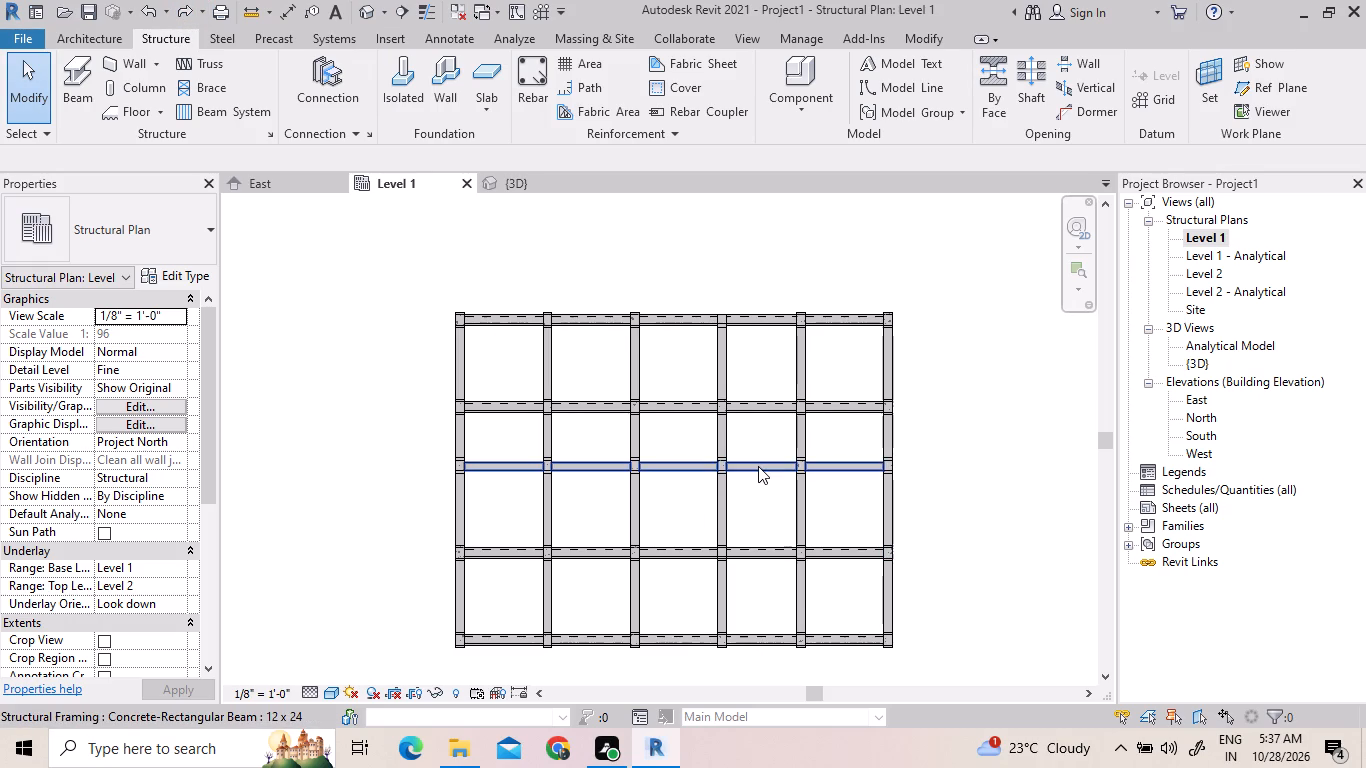
# Examine the restored multi-storey frame in the 3D view from the front, the side and above, checking its beams and columns.
pyautogui.click(548, 177)
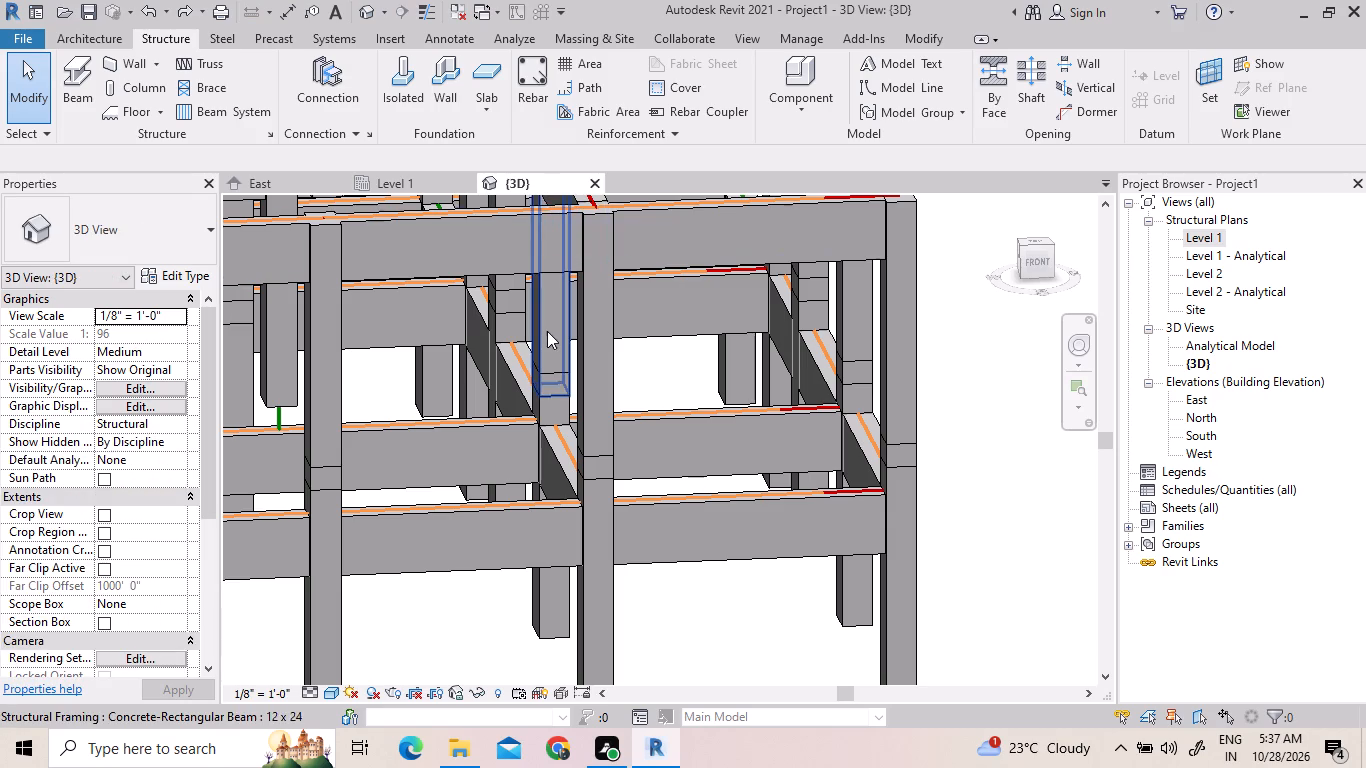
pyautogui.scroll(-3, 547, 343)
pyautogui.moveTo(483, 402); pyautogui.dragTo(531, 332, button='middle')
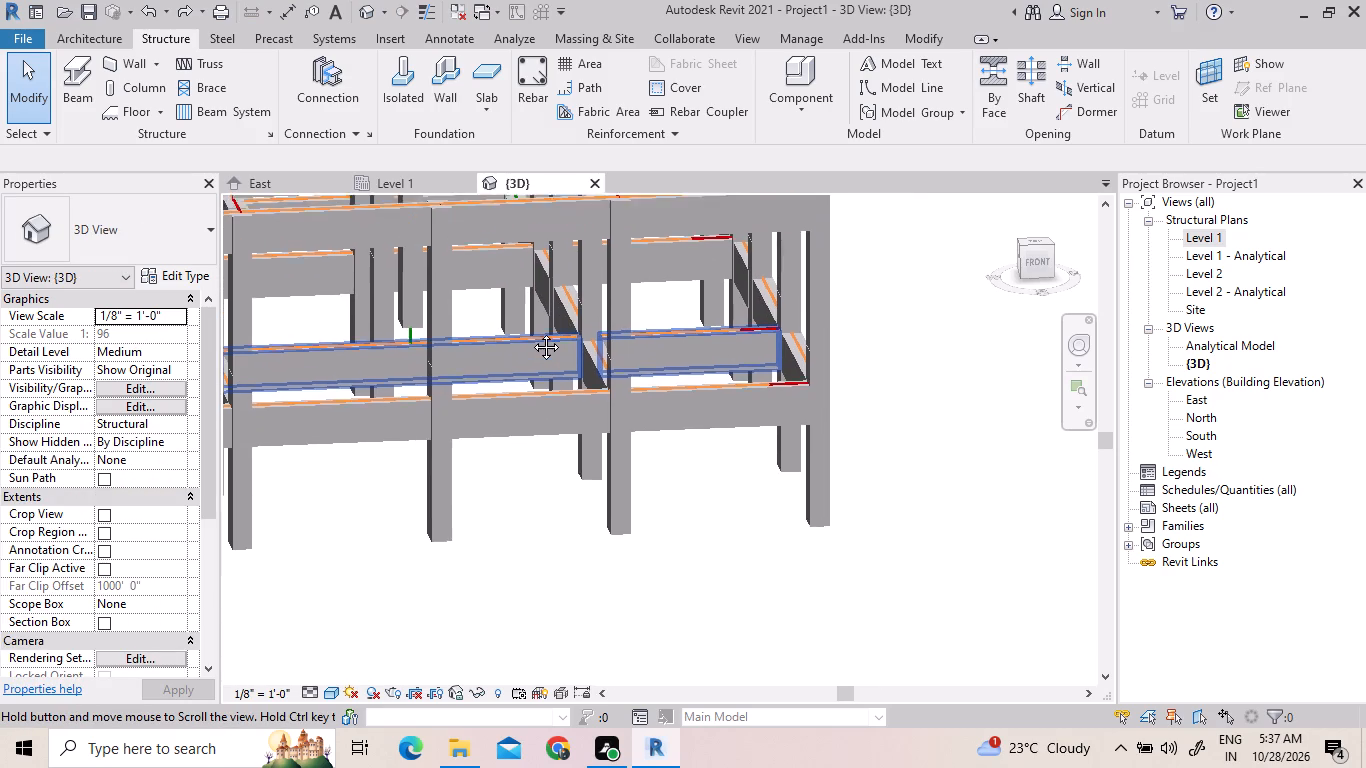
pyautogui.moveTo(531, 332); pyautogui.dragTo(566, 502, button='middle')
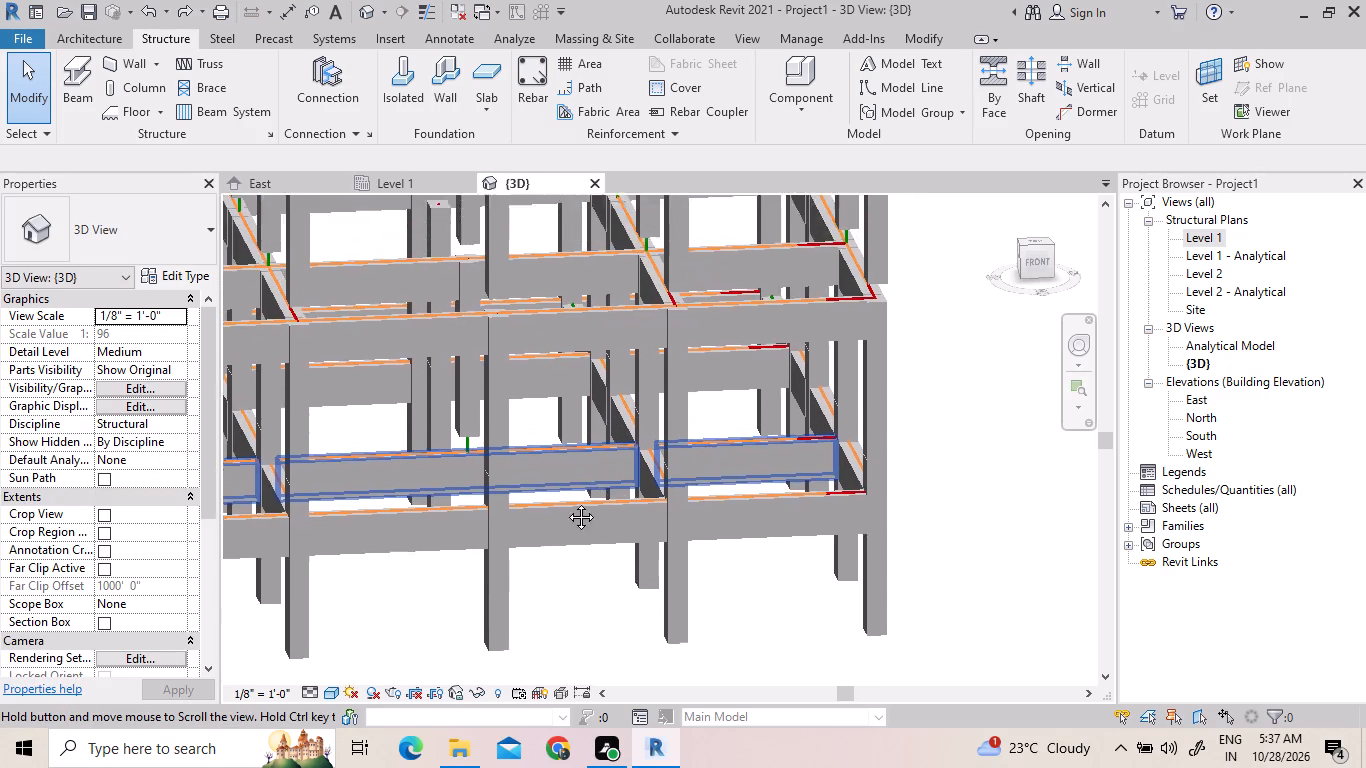
pyautogui.moveTo(566, 502); pyautogui.dragTo(576, 496, button='middle')
pyautogui.keyDown('shift'); pyautogui.scroll(-5, 576, 496); pyautogui.keyUp('shift')
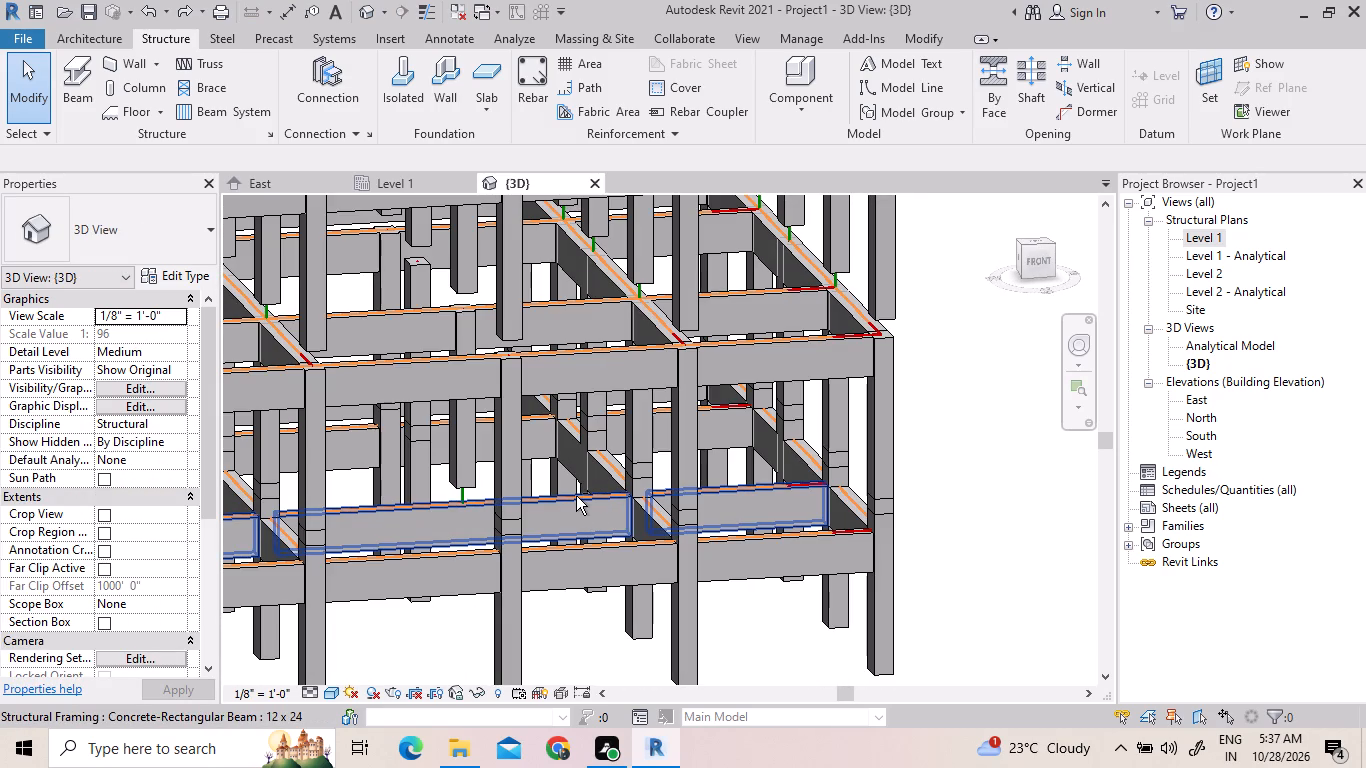
pyautogui.keyDown('shift'); pyautogui.scroll(-2, 576, 496); pyautogui.keyUp('shift')
pyautogui.keyDown('shift'); pyautogui.moveTo(583, 491); pyautogui.dragTo(486, 767, button='middle'); pyautogui.keyUp('shift')
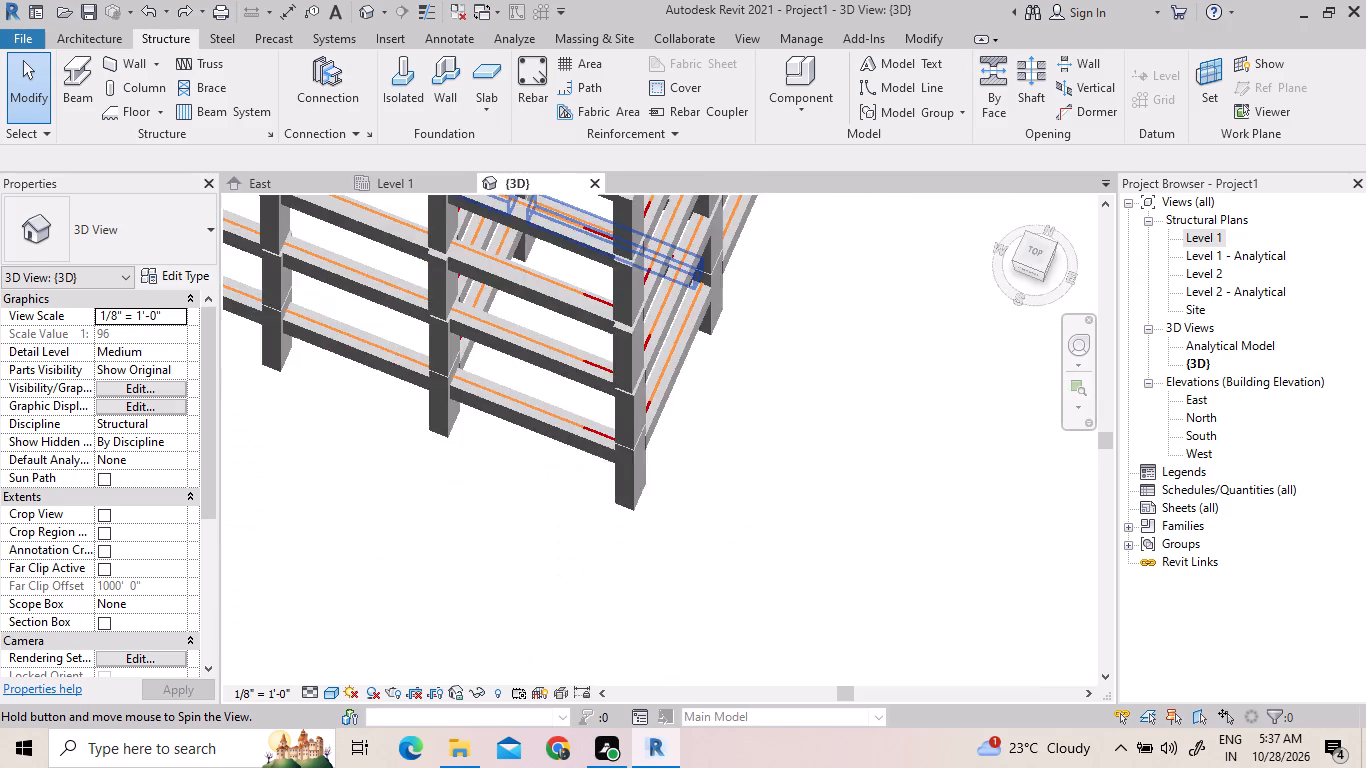
pyautogui.keyDown('shift'); pyautogui.moveTo(486, 767); pyautogui.dragTo(632, 733, button='middle'); pyautogui.keyUp('shift')
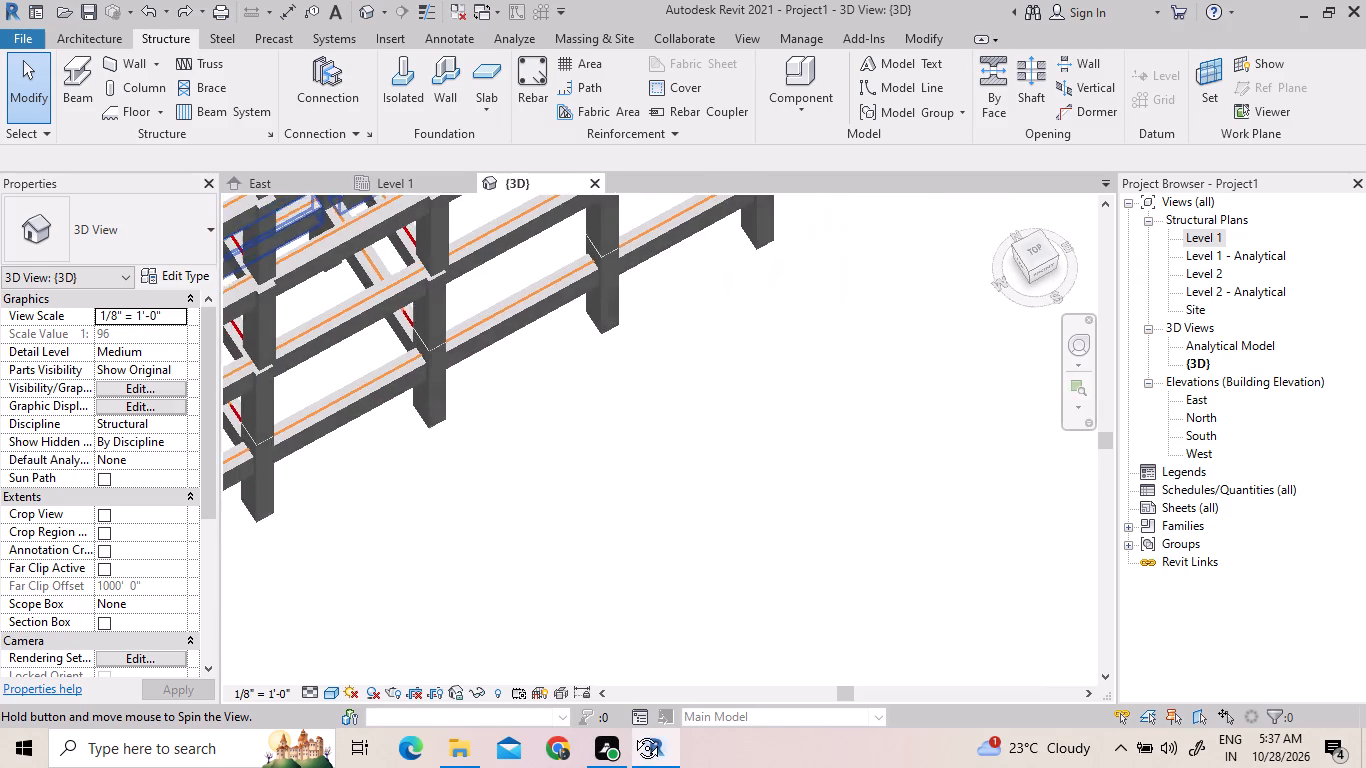
pyautogui.keyDown('shift'); pyautogui.moveTo(632, 733); pyautogui.dragTo(657, 493, button='middle'); pyautogui.keyUp('shift')
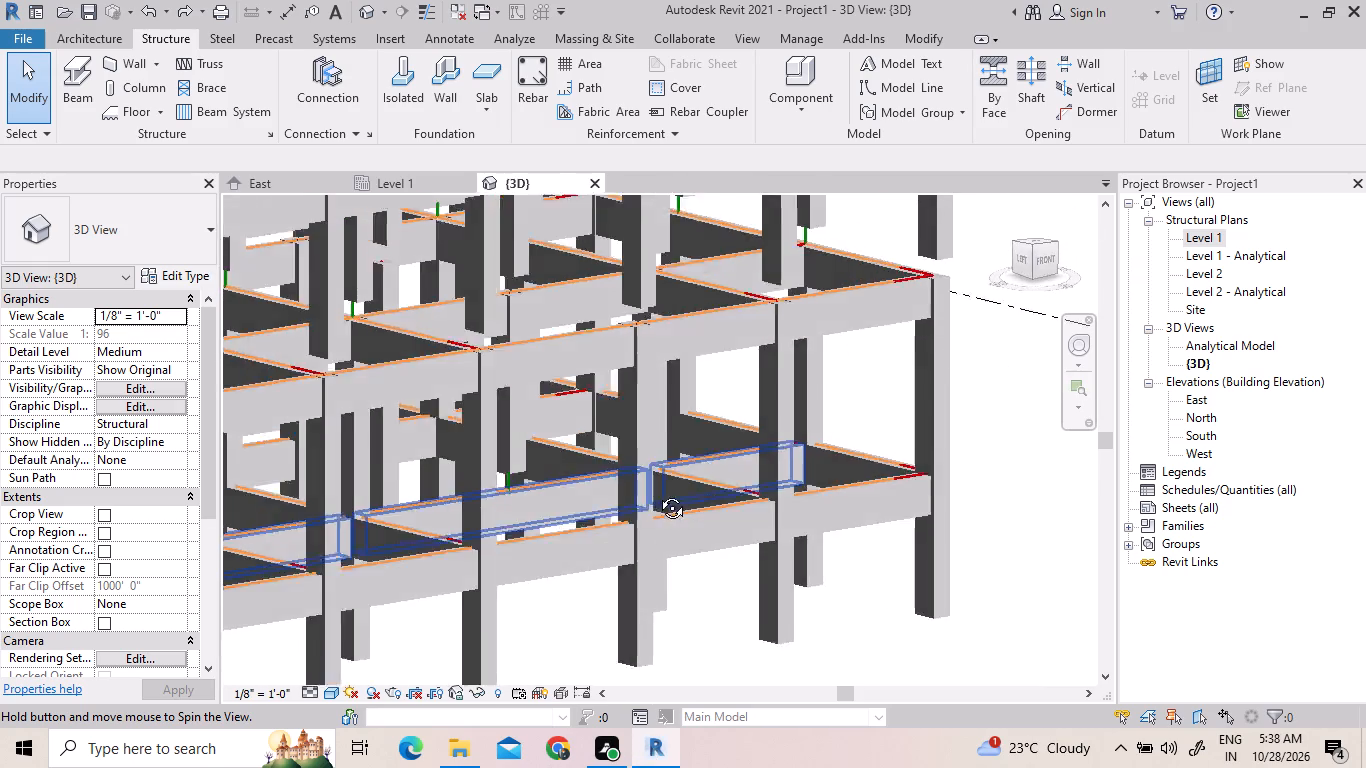
pyautogui.keyDown('shift'); pyautogui.moveTo(657, 493); pyautogui.dragTo(691, 526, button='middle'); pyautogui.keyUp('shift')
pyautogui.scroll(-8, 699, 441)
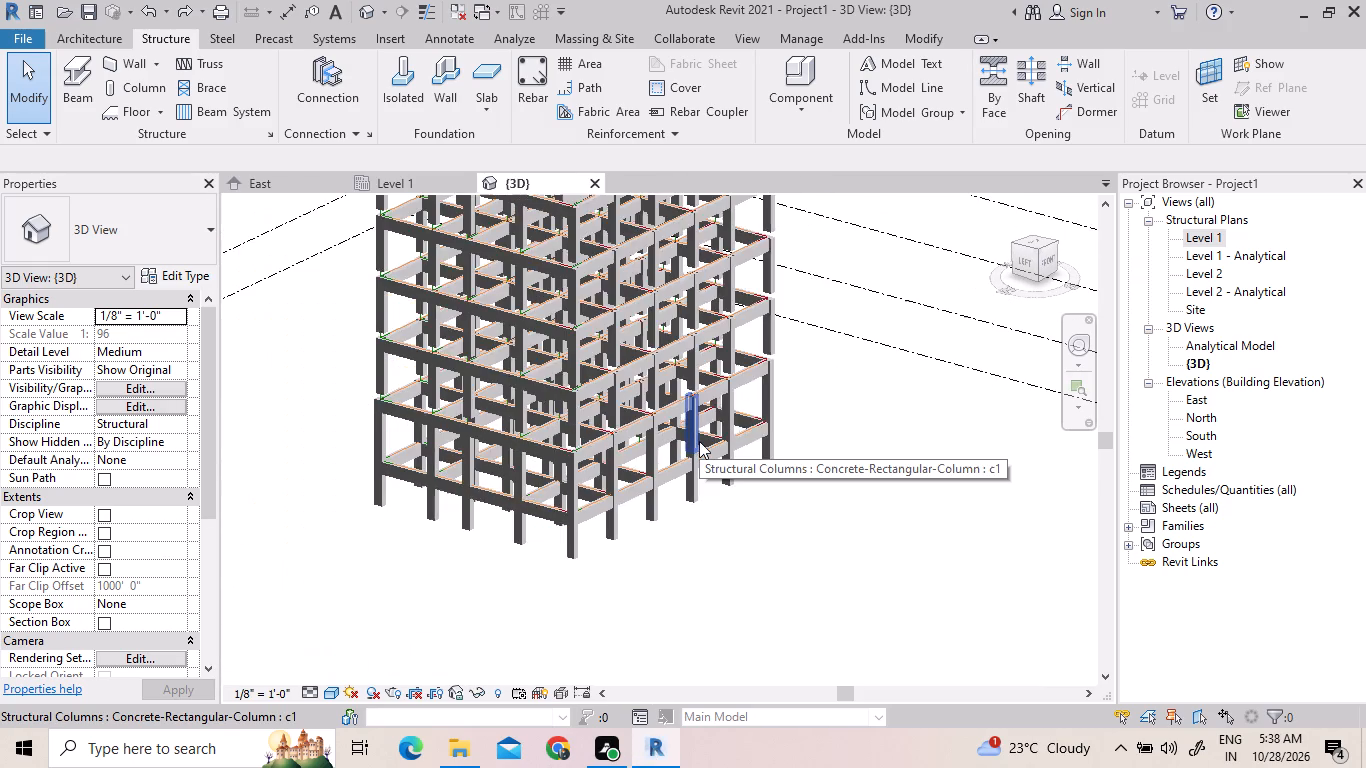
pyautogui.scroll(-4, 699, 441)
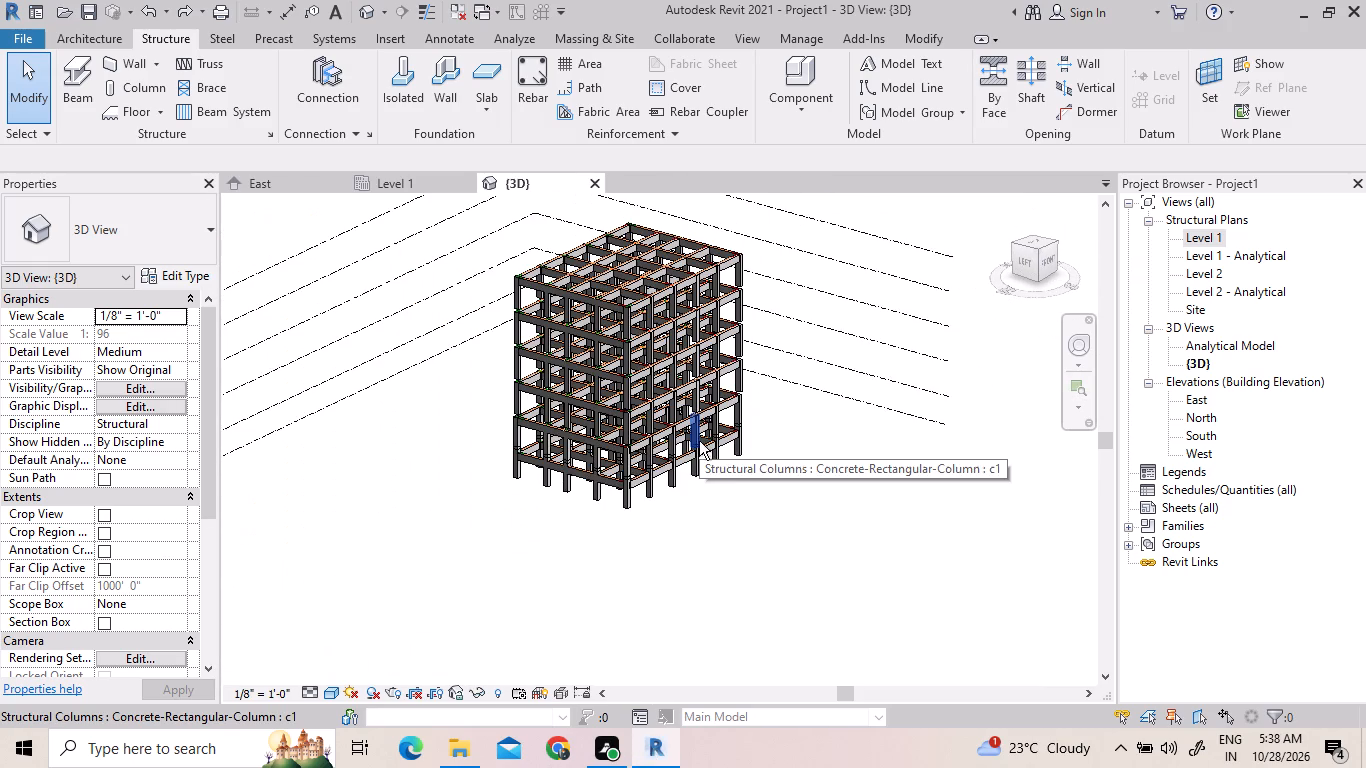
pyautogui.keyDown('shift'); pyautogui.moveTo(699, 441); pyautogui.dragTo(602, 479, button='middle'); pyautogui.keyUp('shift')
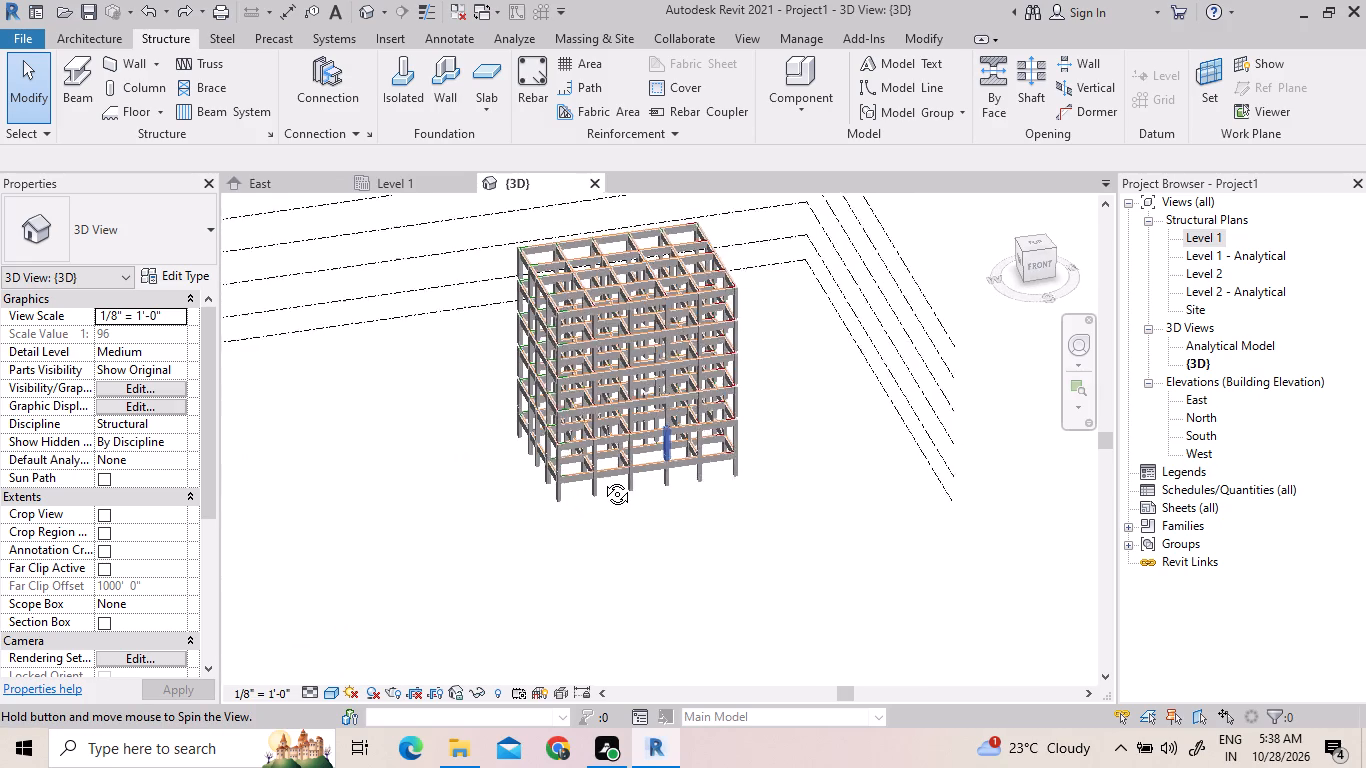
pyautogui.keyDown('shift'); pyautogui.moveTo(602, 479); pyautogui.dragTo(545, 482, button='middle'); pyautogui.keyUp('shift')
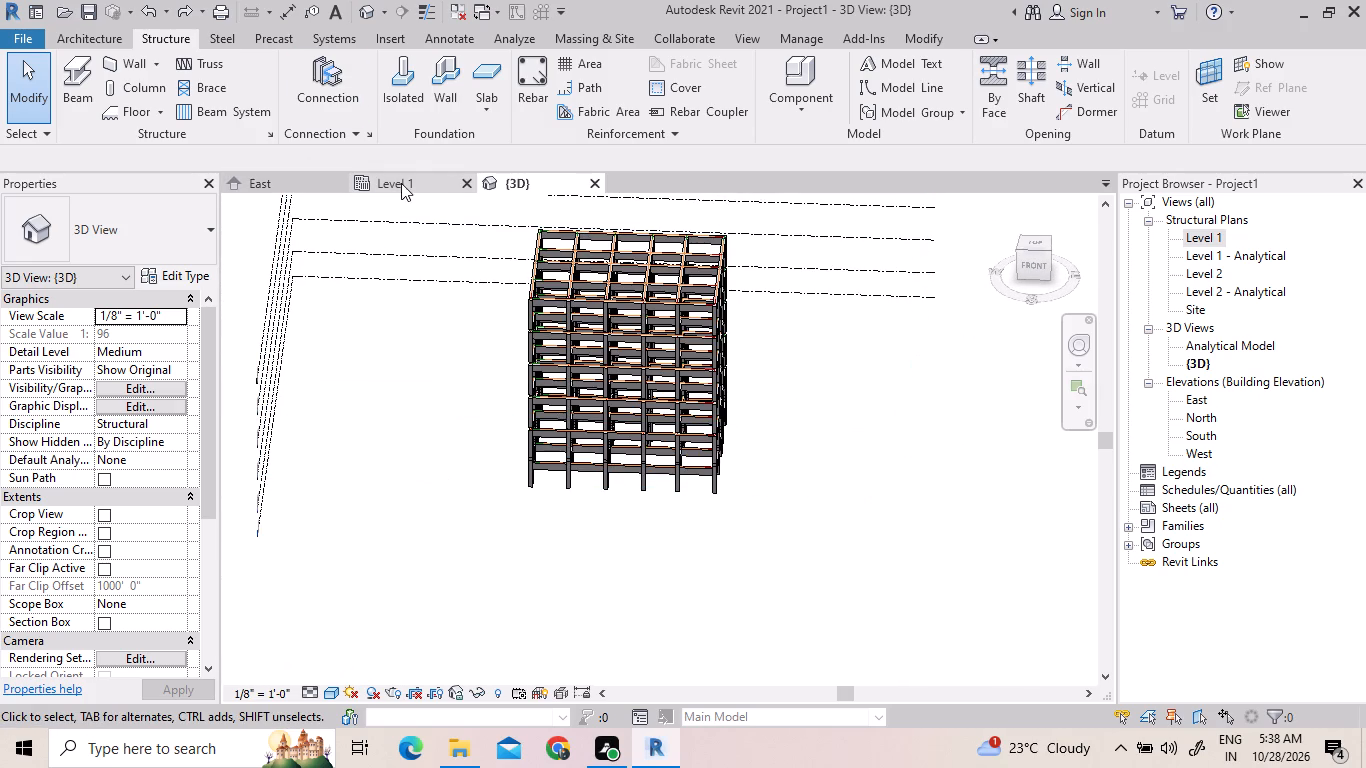
# In the Level 1 plan, select the Concrete-Rectangular Beam 12 x 24 on the third horizontal beam line from the grid's upper edge.
pyautogui.click(401, 182)
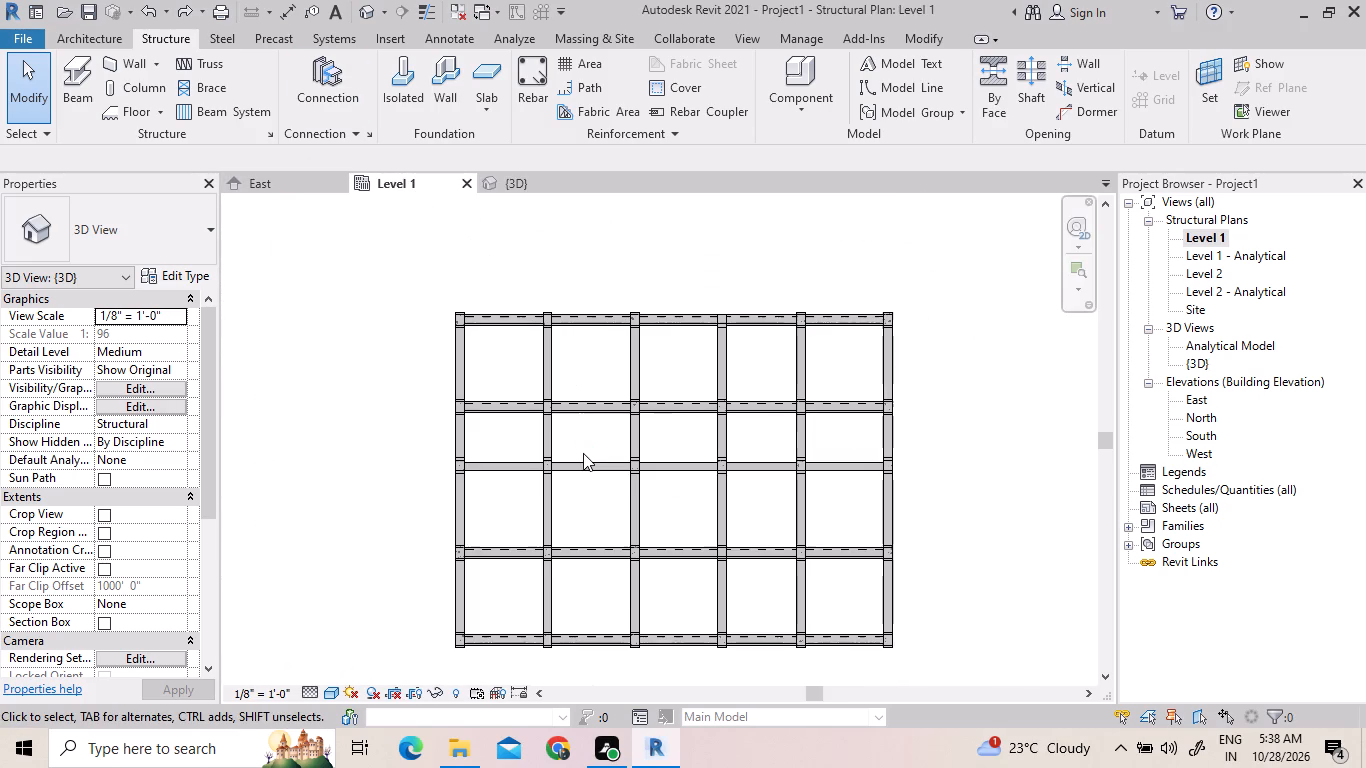
pyautogui.click(594, 470)
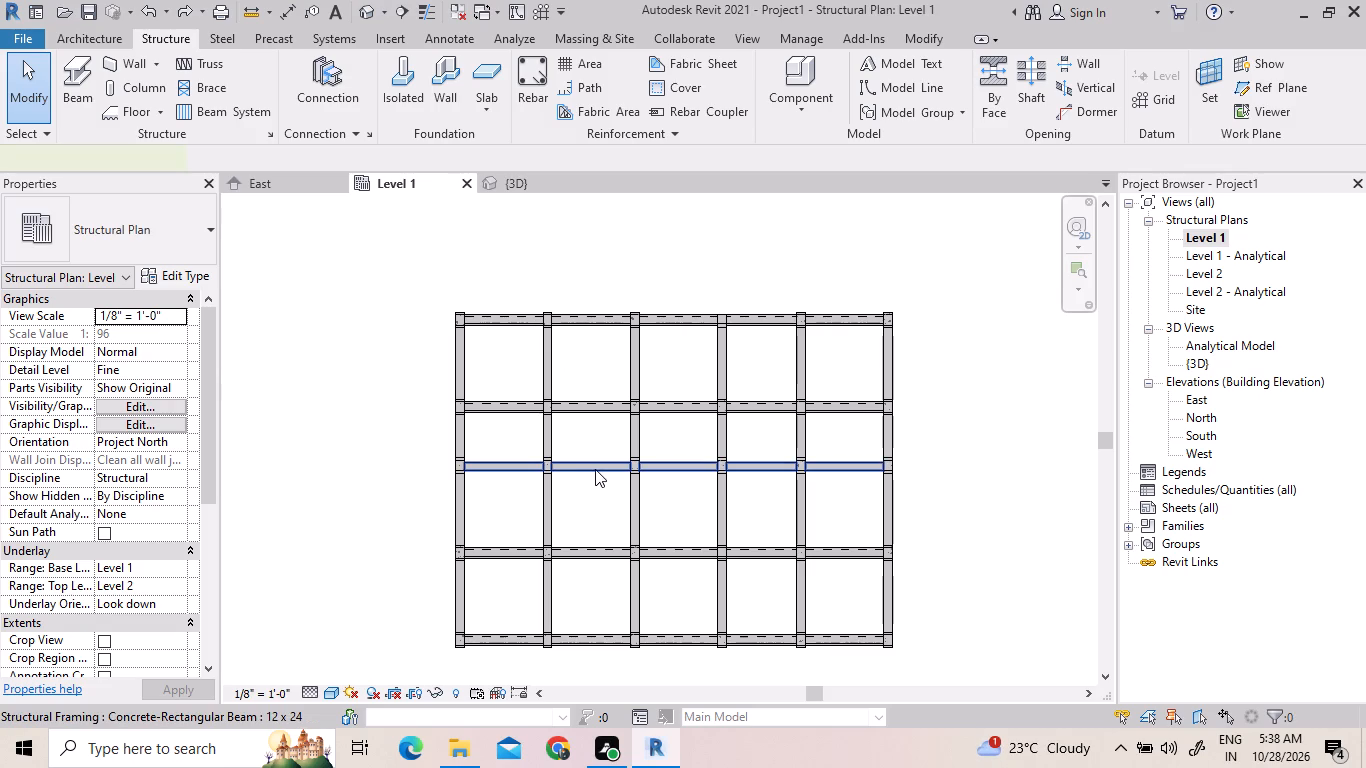
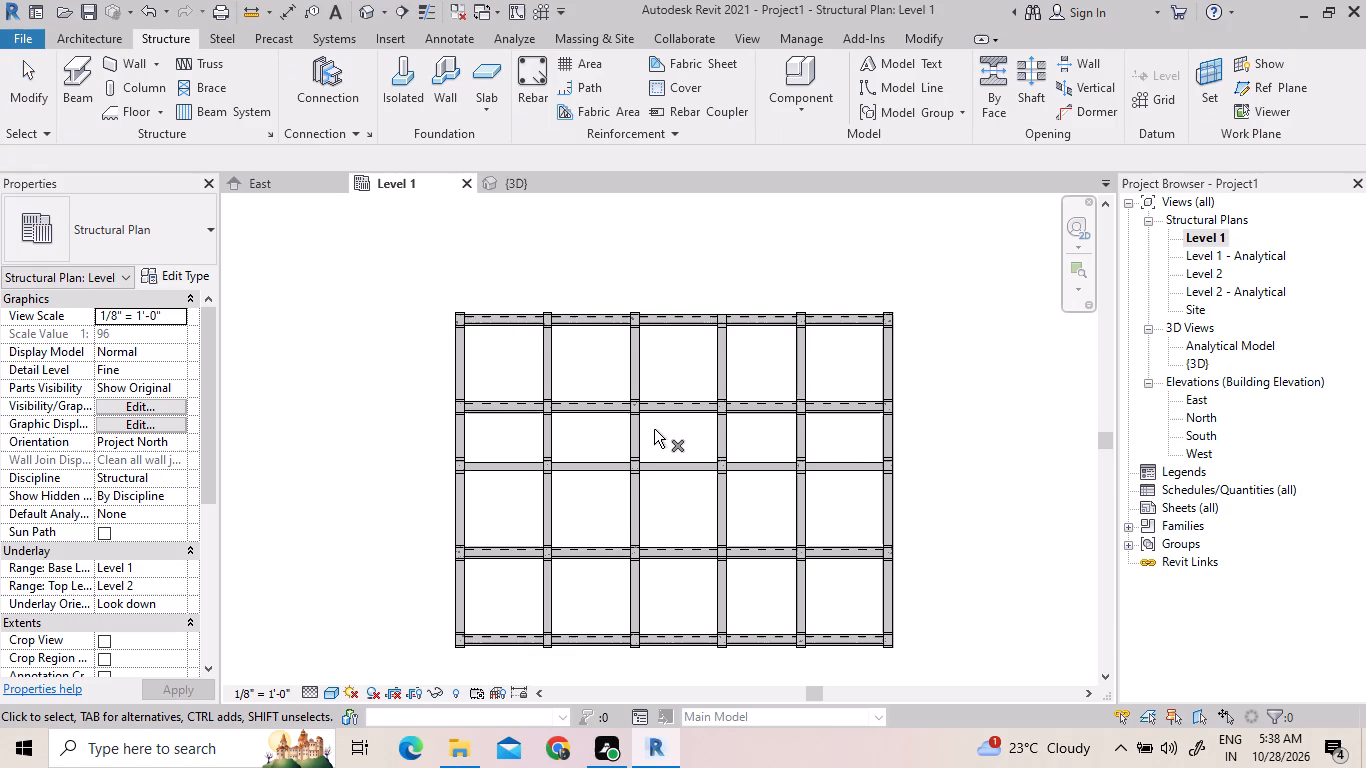
# Delete the stacked Concrete-Rectangular Beam 12 x 24 members on the third horizontal beam line in the Level 1 plan.
pyautogui.press('Delete')
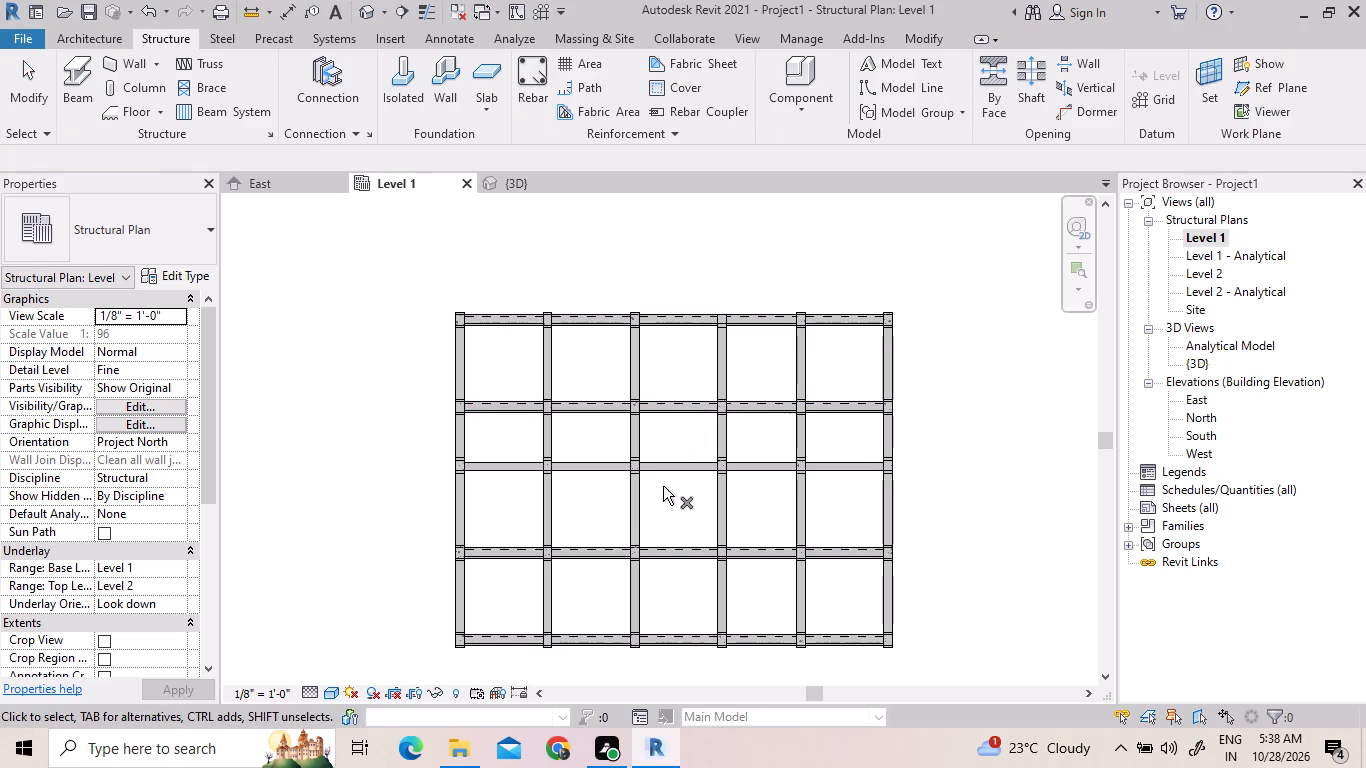
pyautogui.click(670, 466)
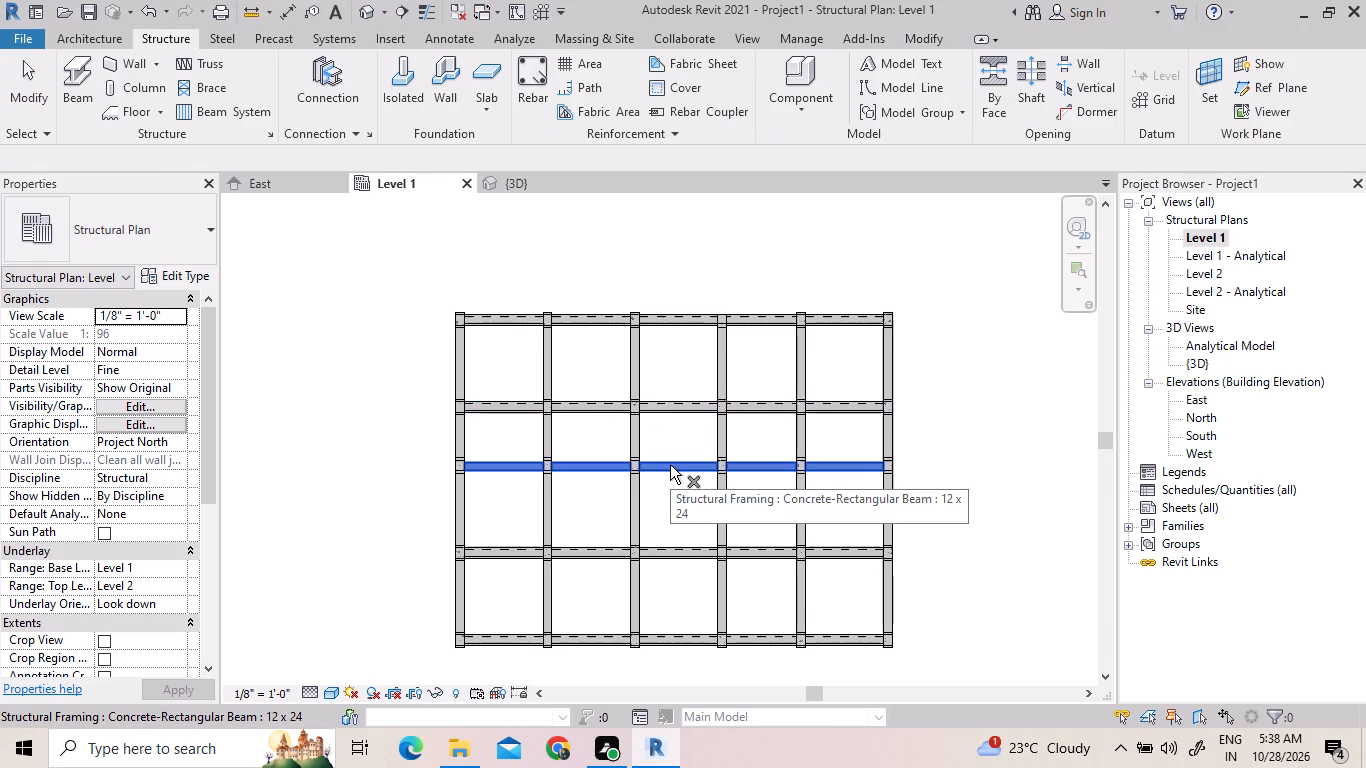
pyautogui.rightClick(670, 465)
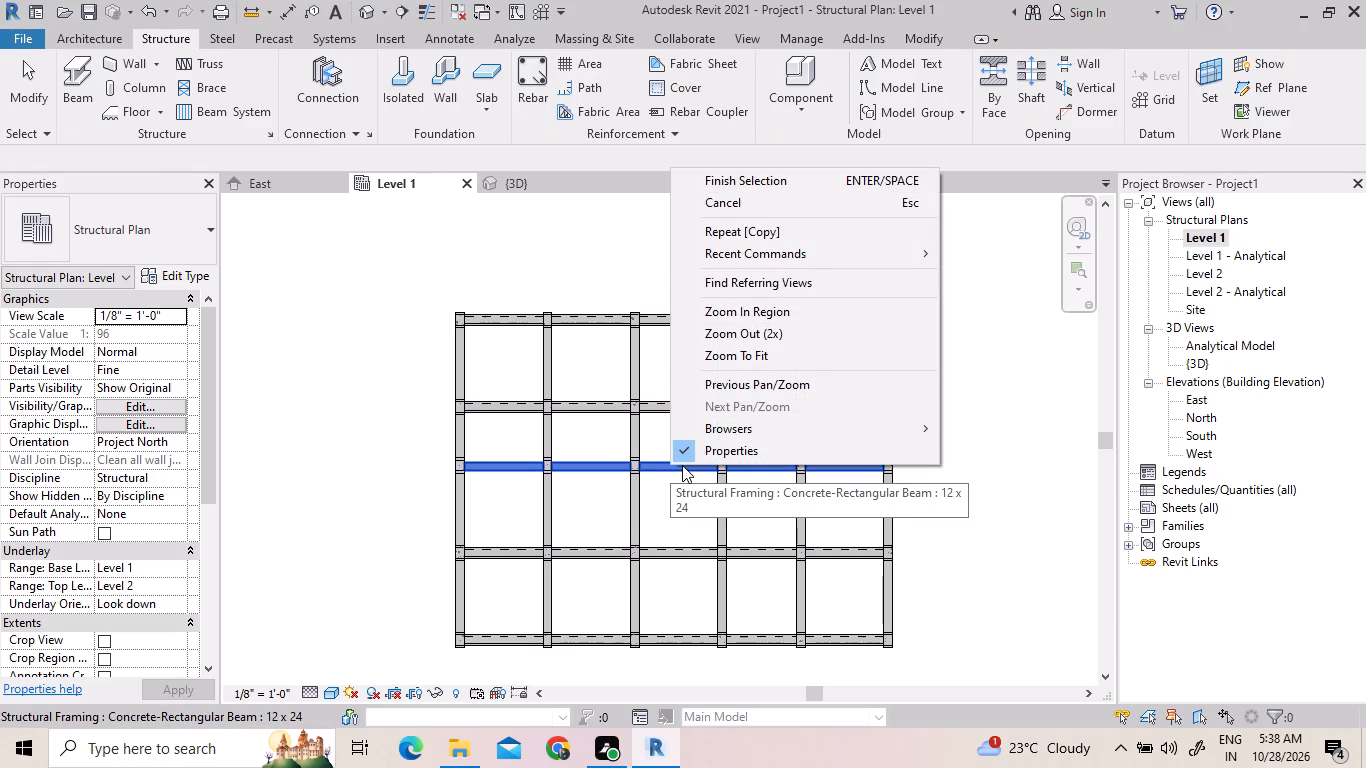
pyautogui.click(750, 176)
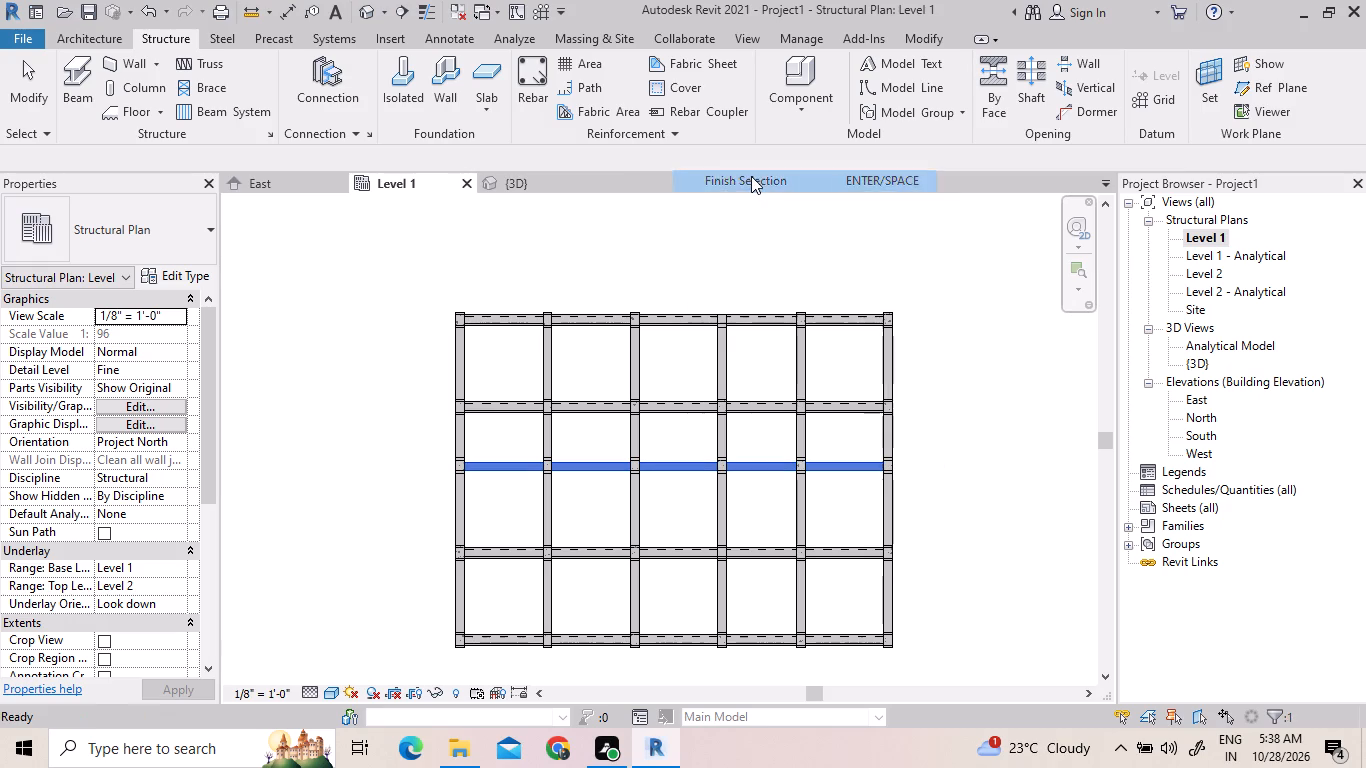
pyautogui.rightClick(736, 458)
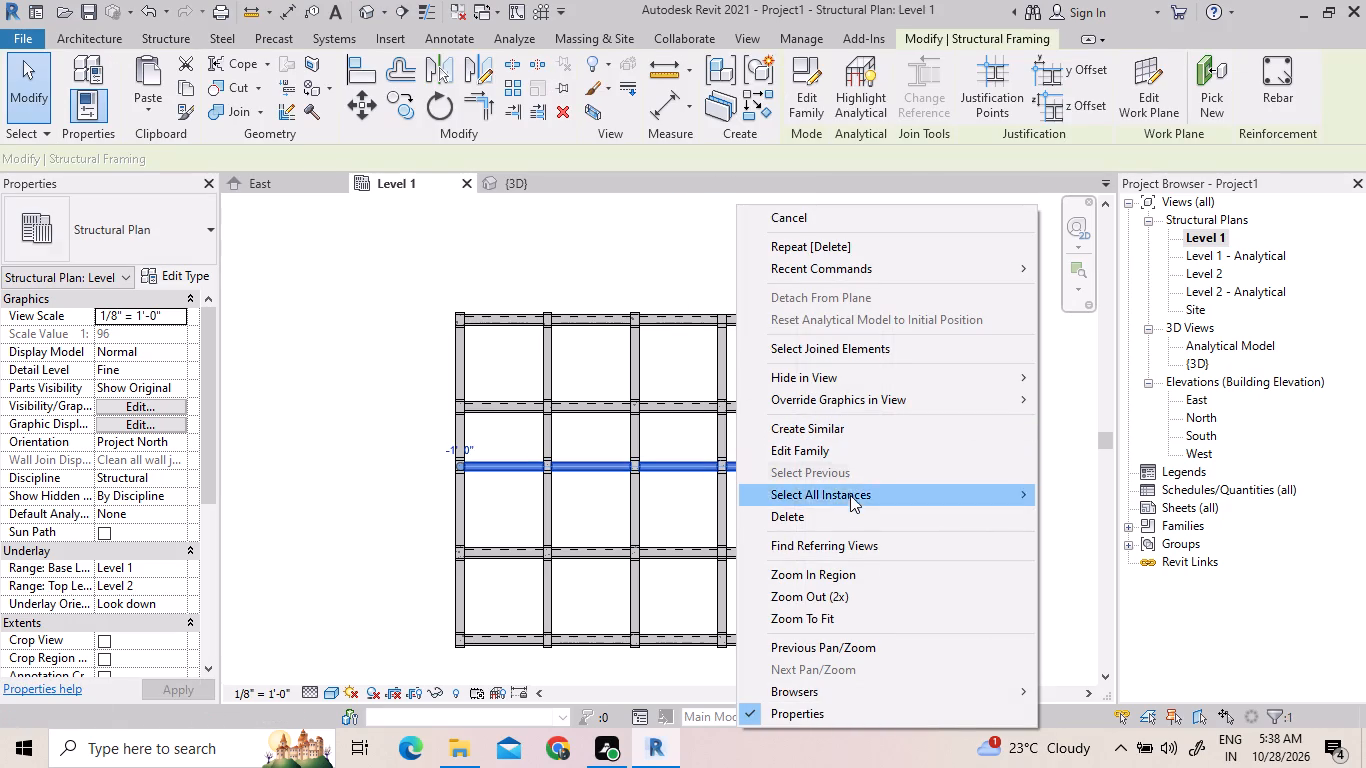
pyautogui.click(850, 511)
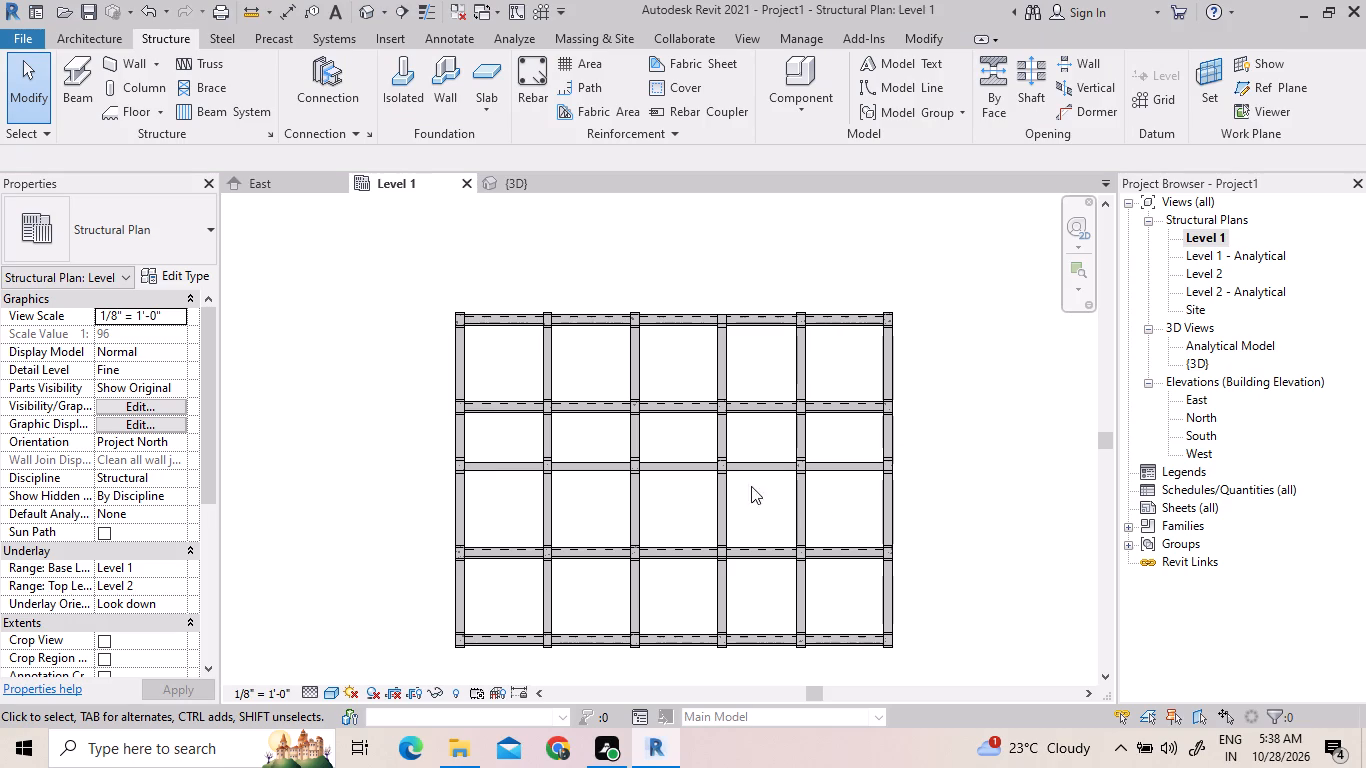
pyautogui.click(703, 472)
pyautogui.rightClick(701, 472)
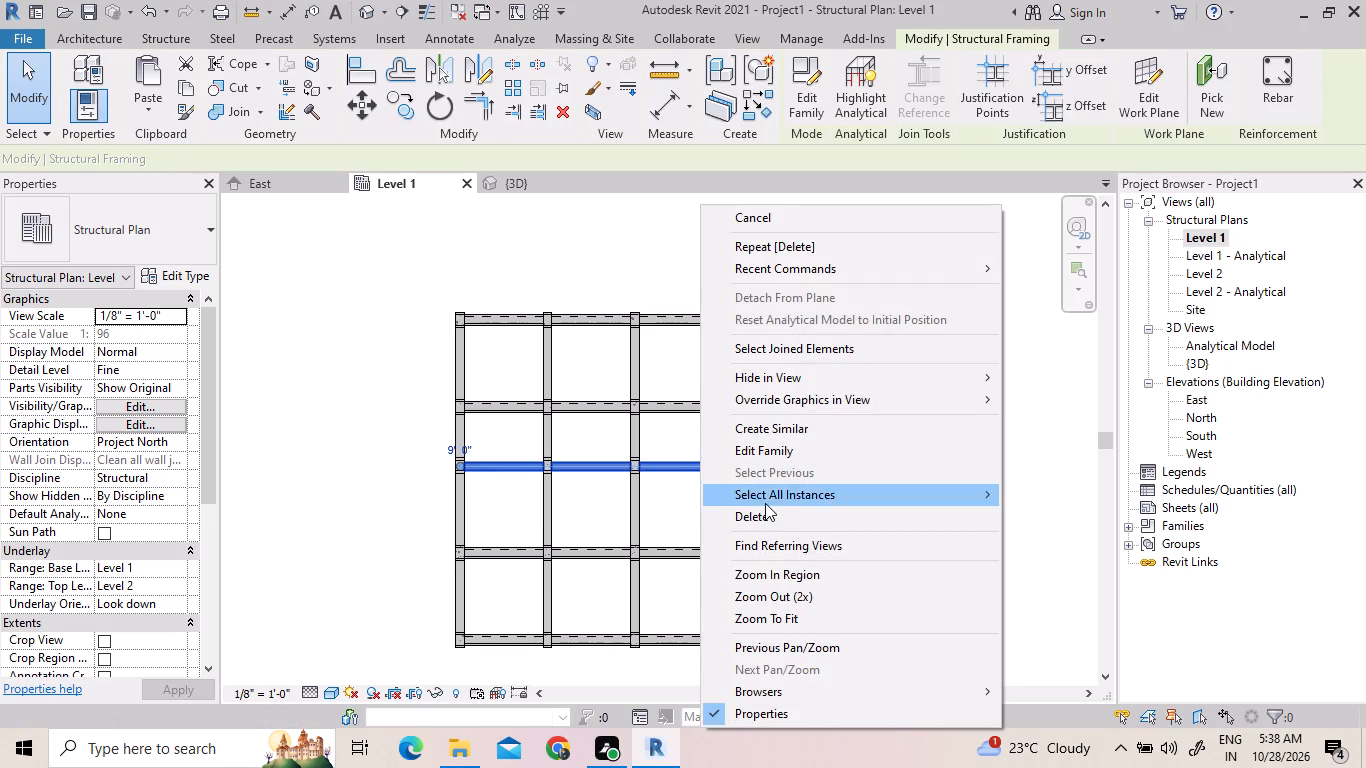
pyautogui.click(771, 522)
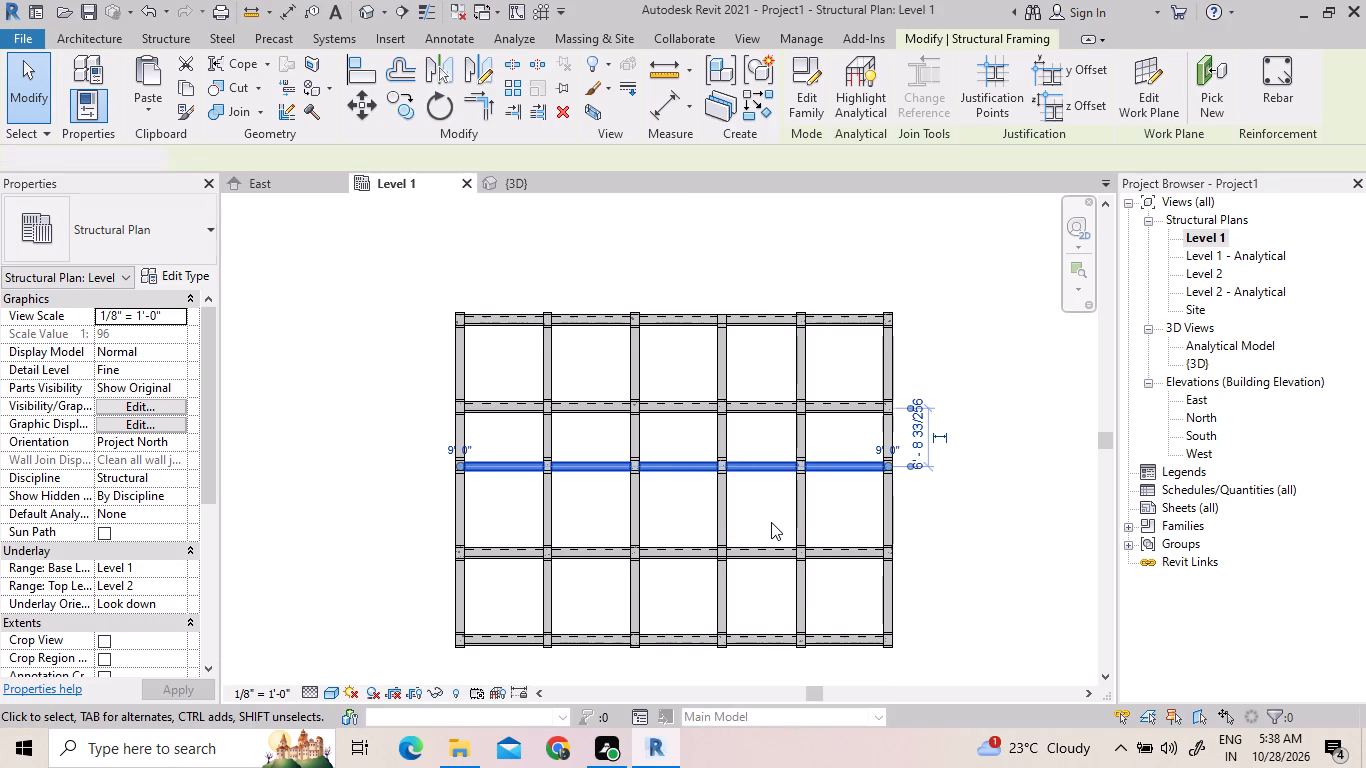
# Copy the stacked 12 x 24 beams from the second horizontal beam line down to the third row of columns.
pyautogui.moveTo(592, 436); pyautogui.dragTo(592, 432)
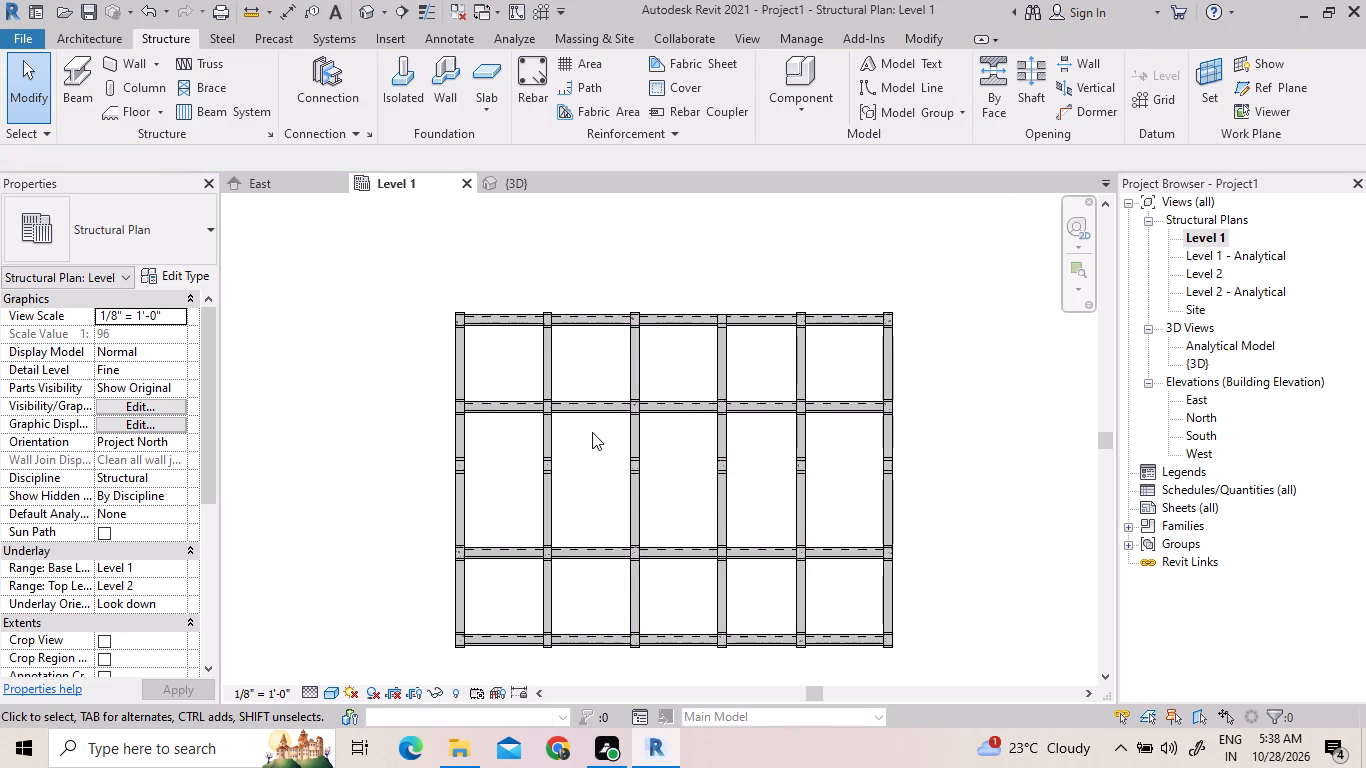
pyautogui.moveTo(592, 432); pyautogui.dragTo(557, 369)
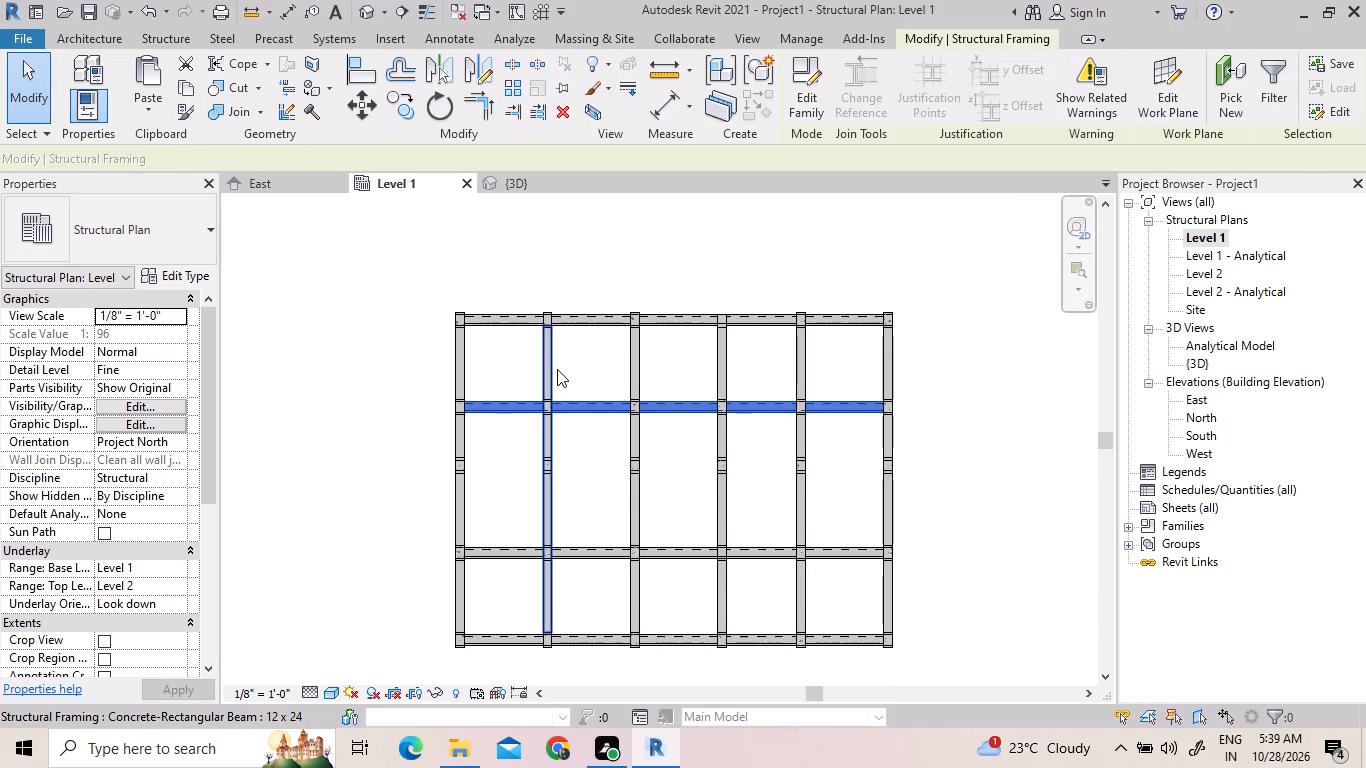
pyautogui.click(409, 107)
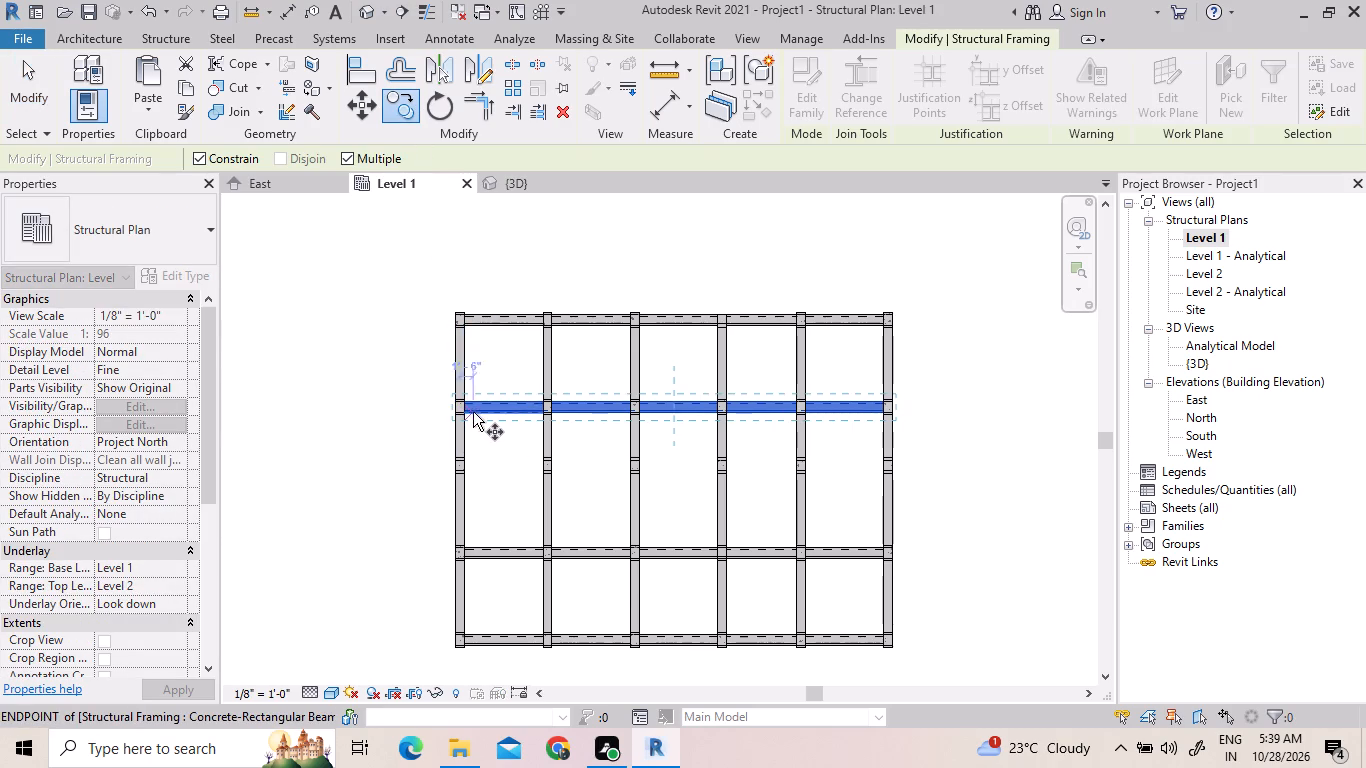
pyautogui.click(470, 409)
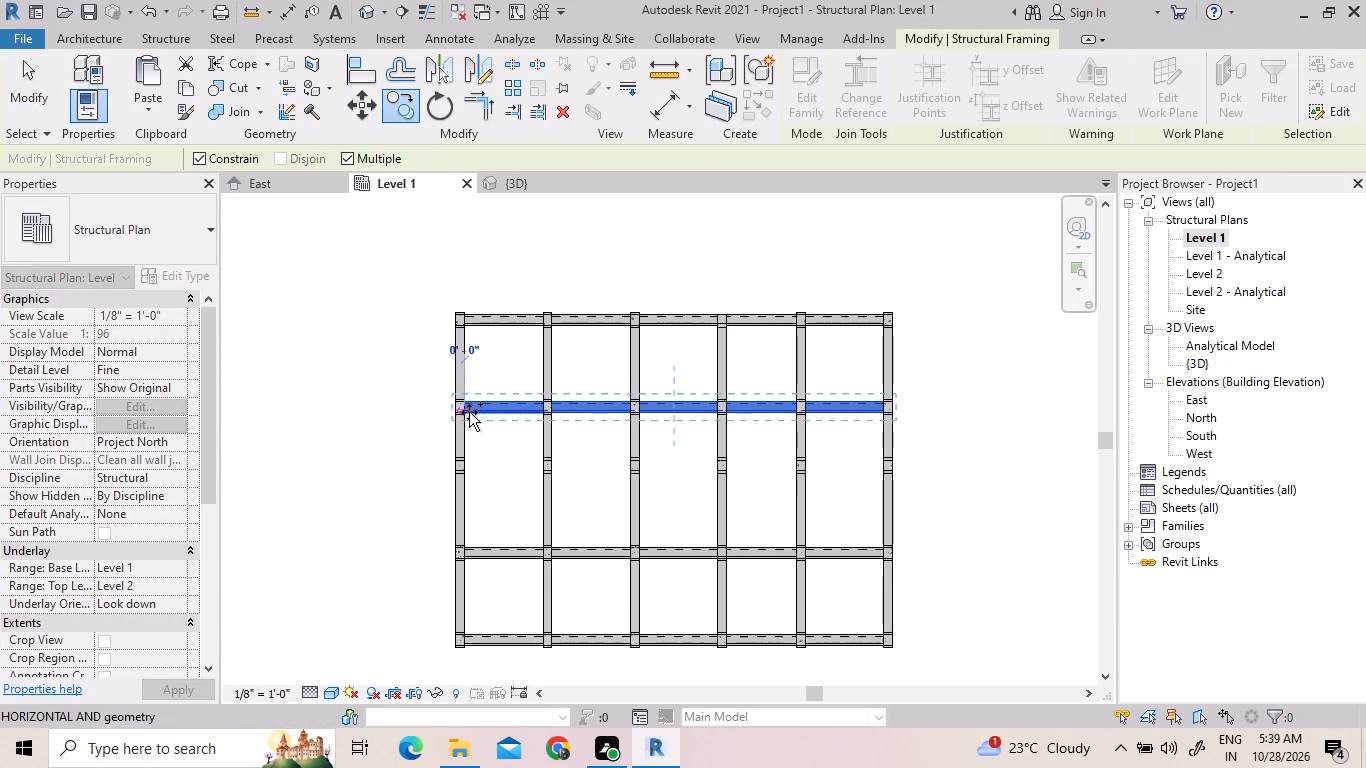
pyautogui.moveTo(468, 422); pyautogui.dragTo(462, 463)
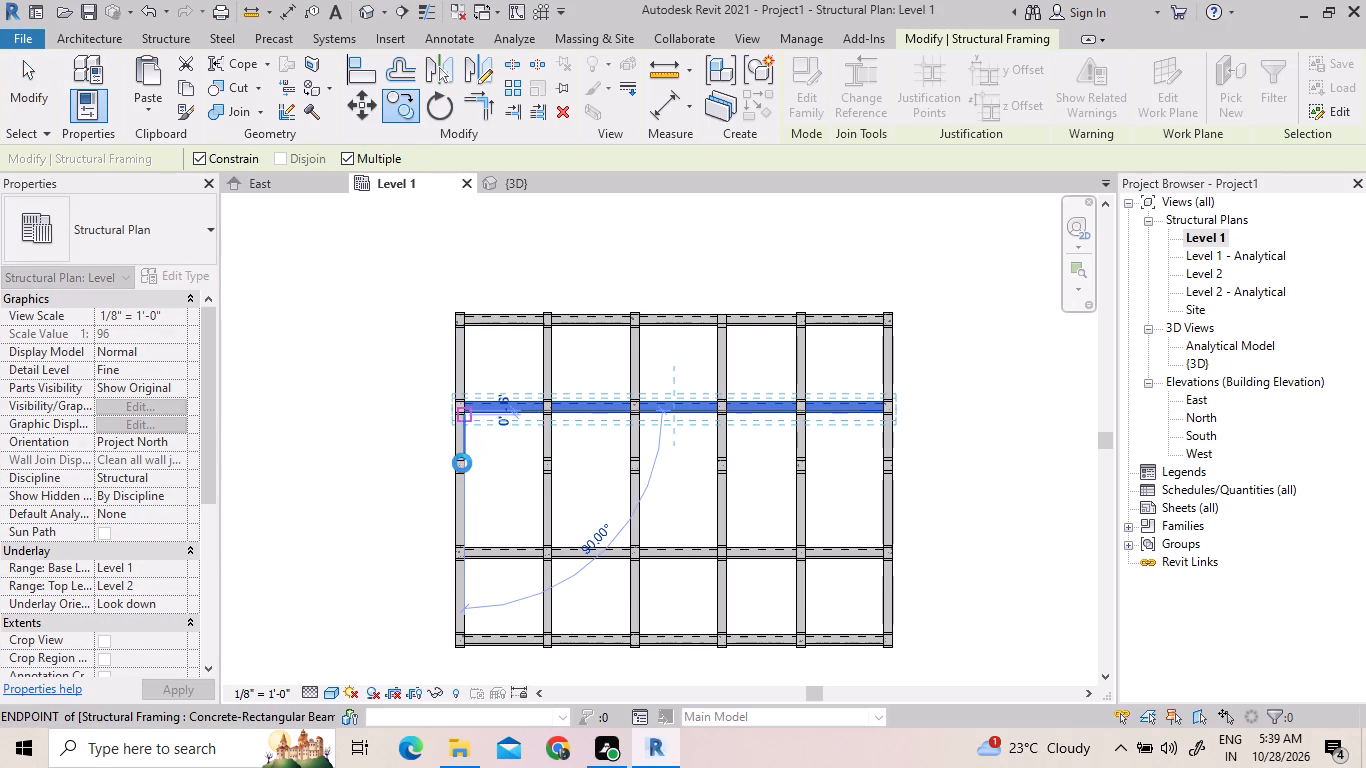
pyautogui.moveTo(462, 463); pyautogui.dragTo(455, 468)
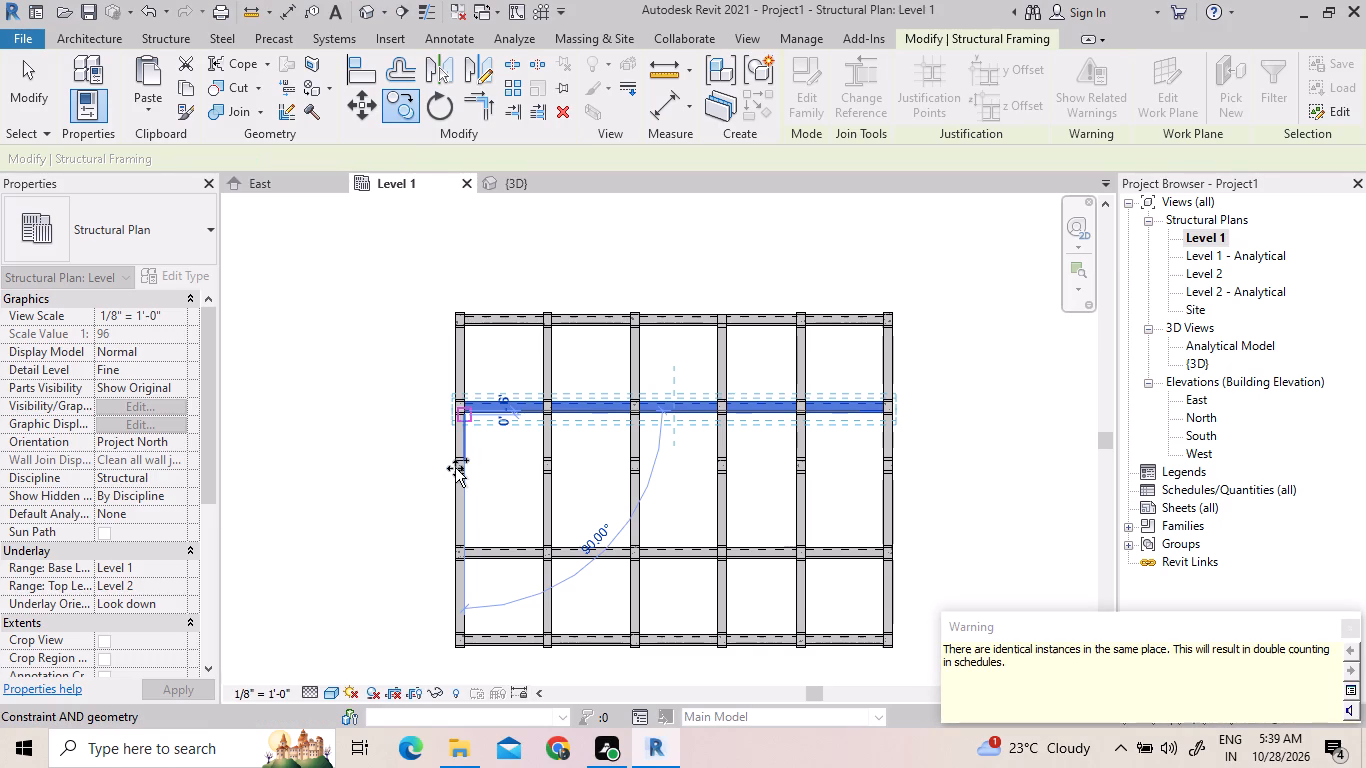
pyautogui.moveTo(455, 468); pyautogui.dragTo(455, 472)
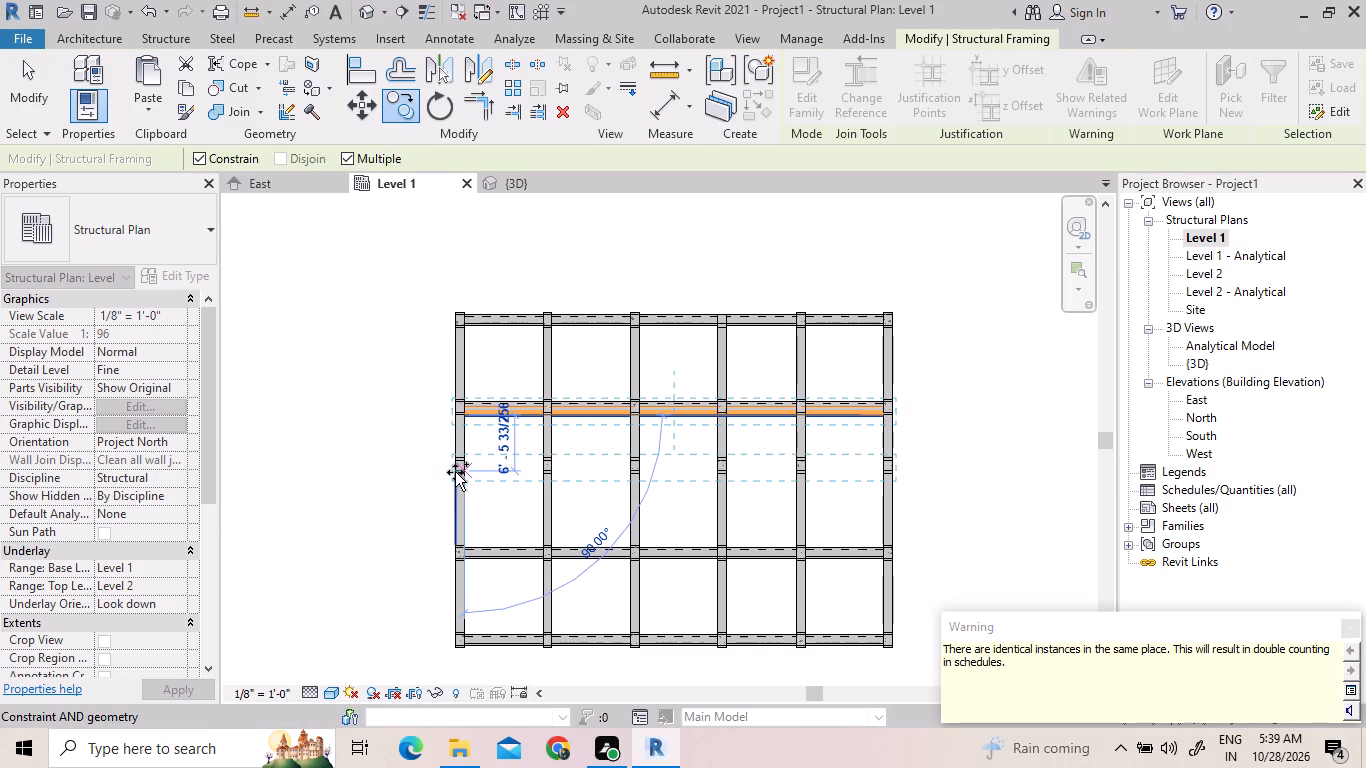
pyautogui.moveTo(455, 472); pyautogui.dragTo(456, 471)
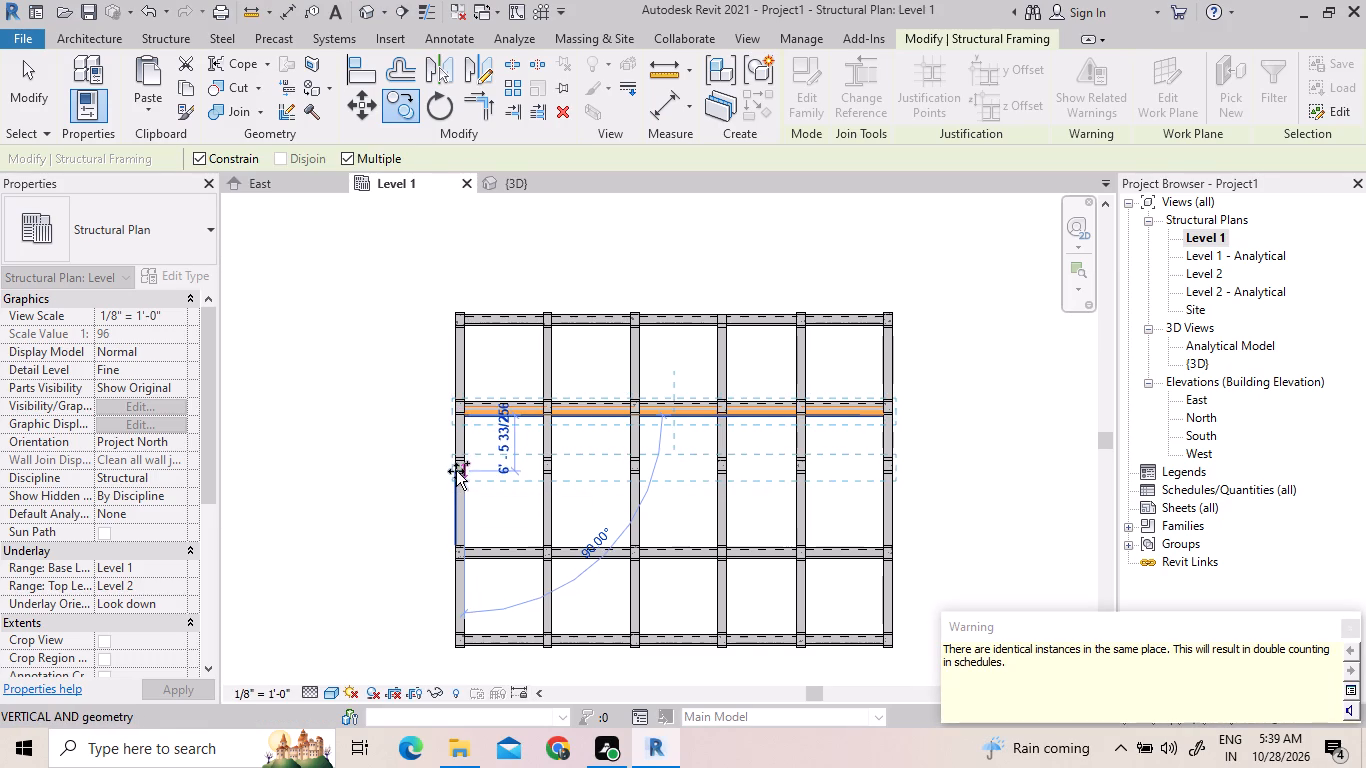
pyautogui.moveTo(456, 471); pyautogui.dragTo(457, 467)
pyautogui.scroll(4, 457, 466)
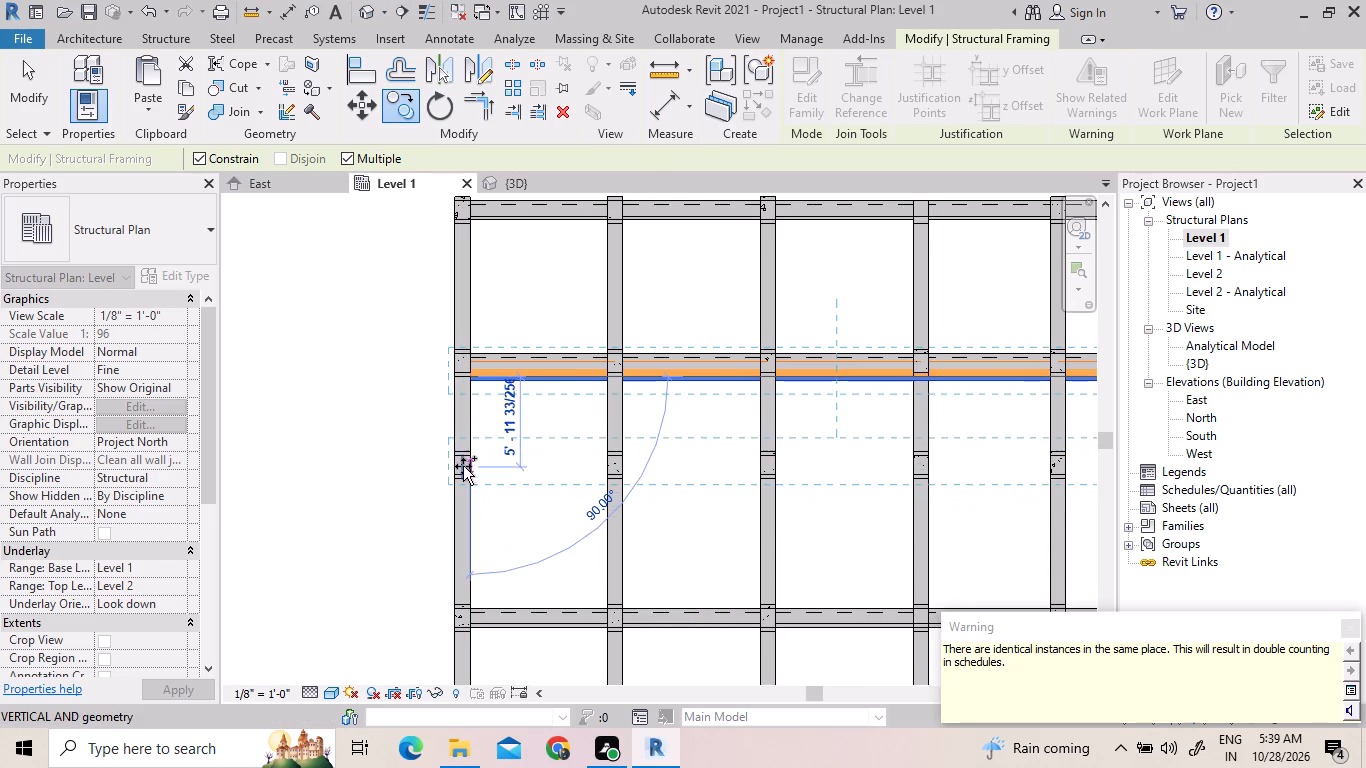
pyautogui.click(465, 464)
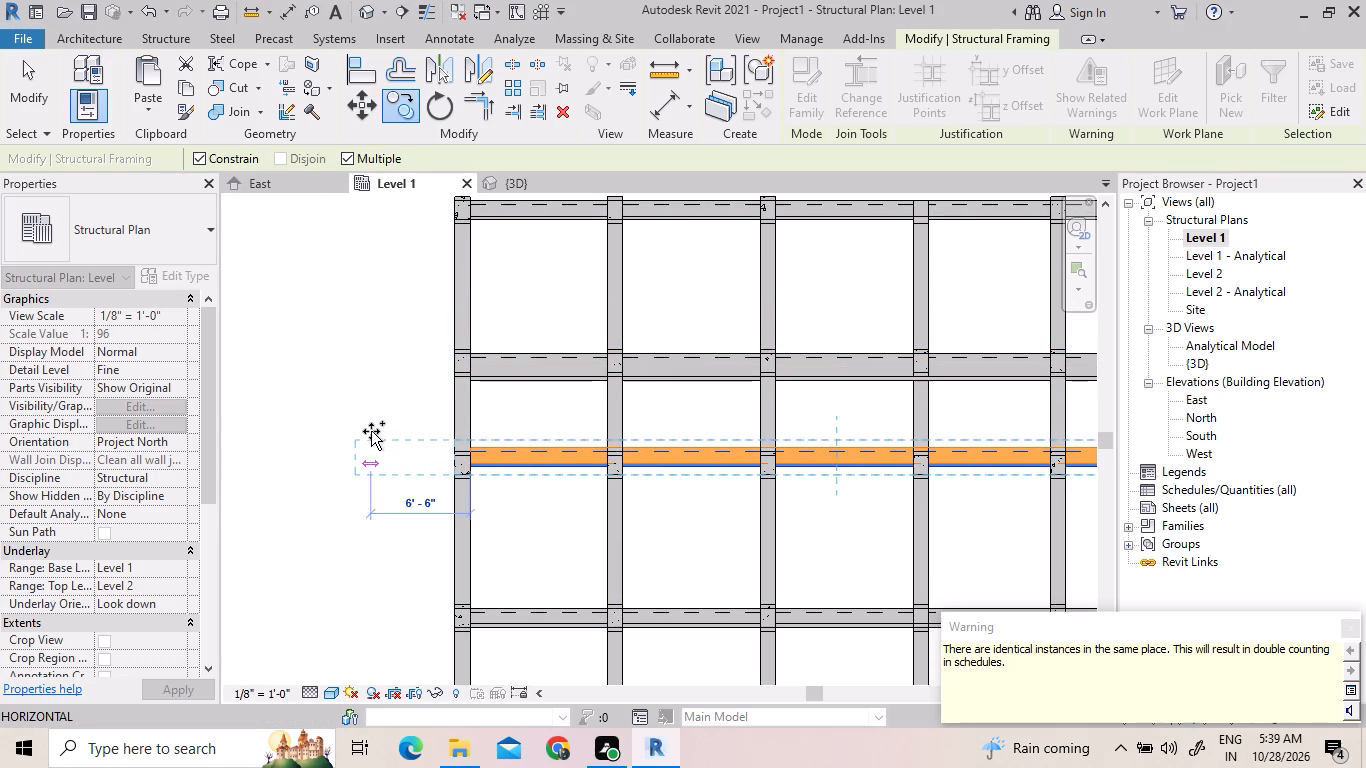
pyautogui.press('Escape')
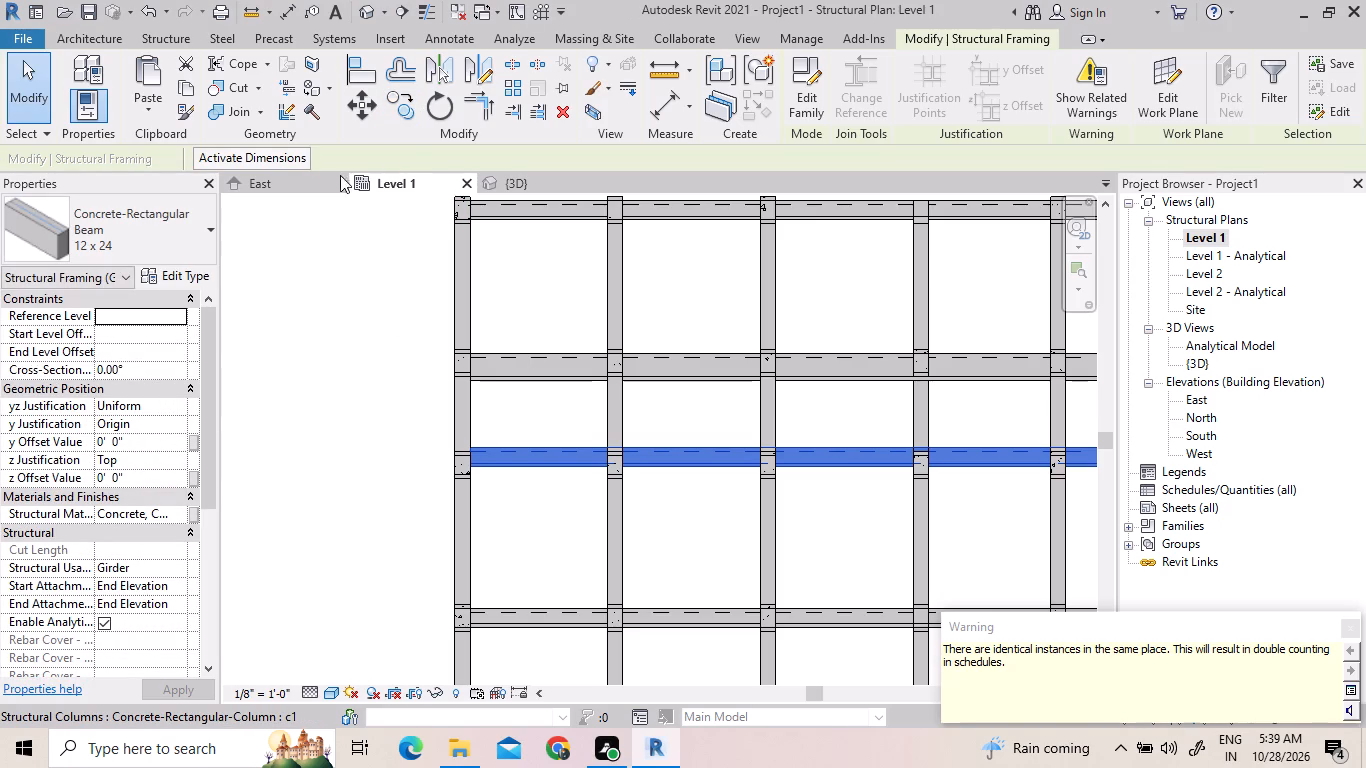
# Move the copied beams on the third horizontal line 9" down to the lower corner of the columns.
pyautogui.click(361, 105)
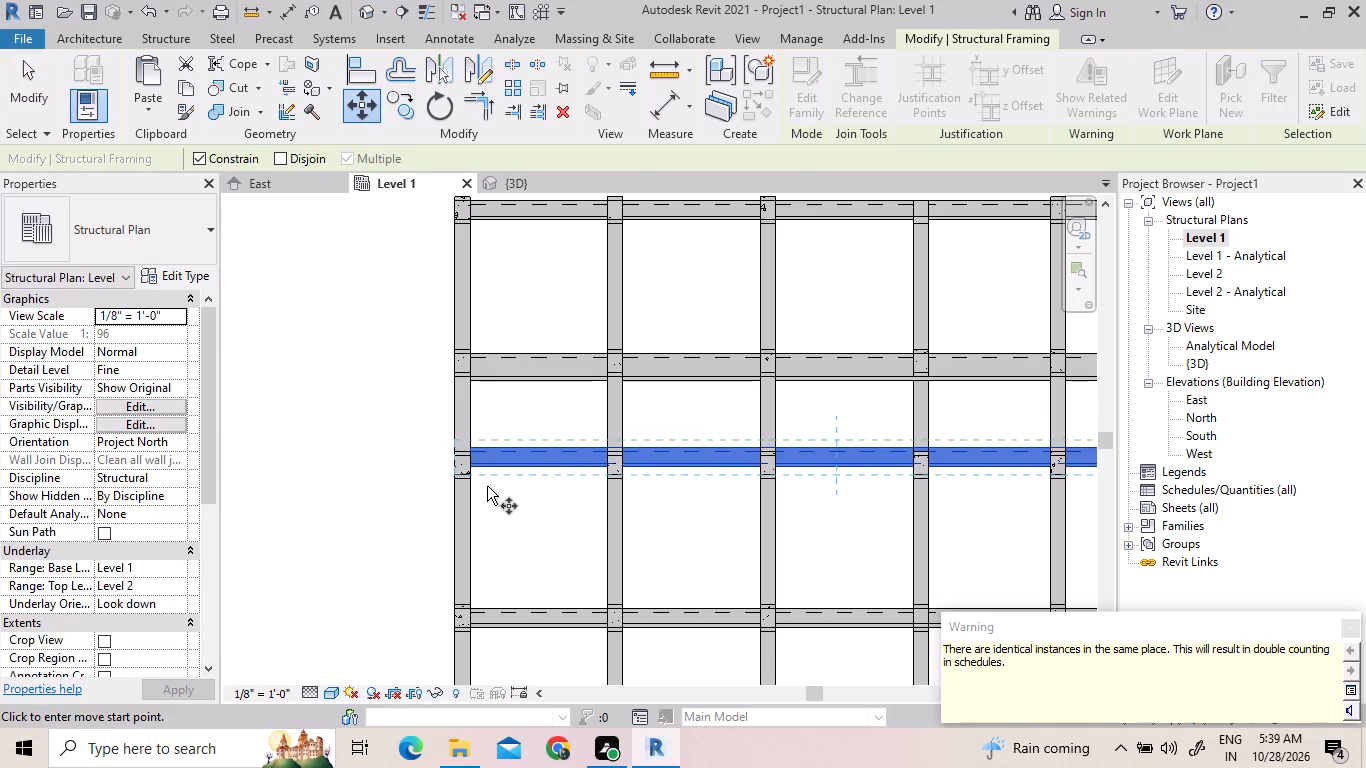
pyautogui.scroll(4, 487, 486)
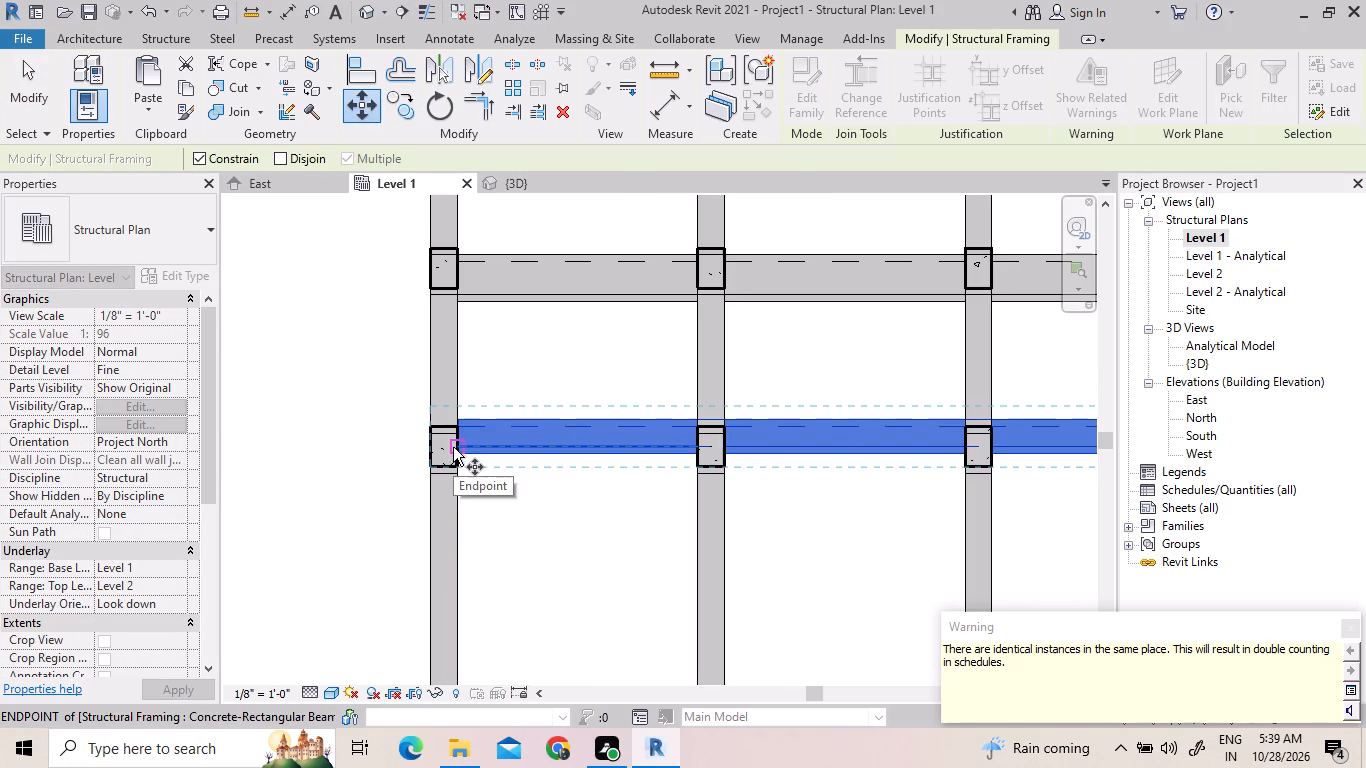
pyautogui.moveTo(455, 447); pyautogui.dragTo(455, 465)
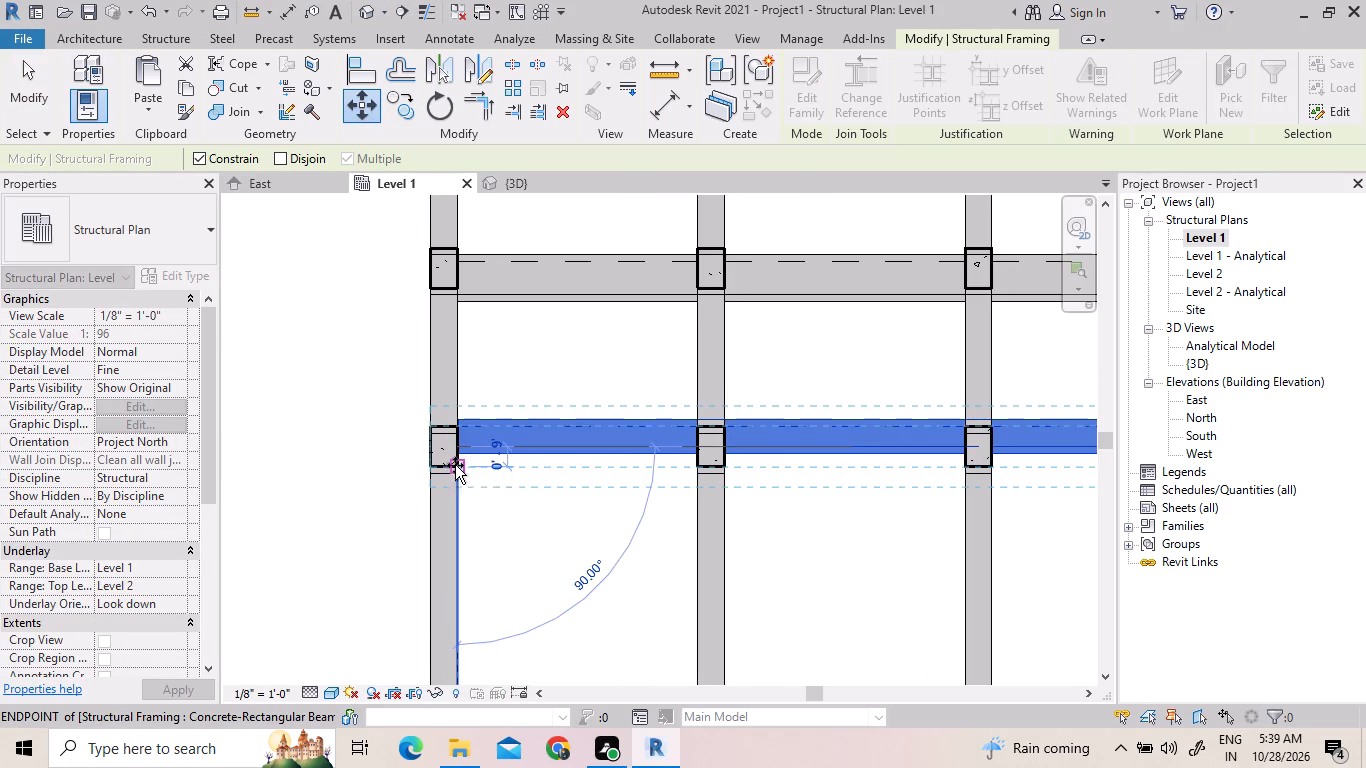
pyautogui.moveTo(455, 465); pyautogui.dragTo(455, 463)
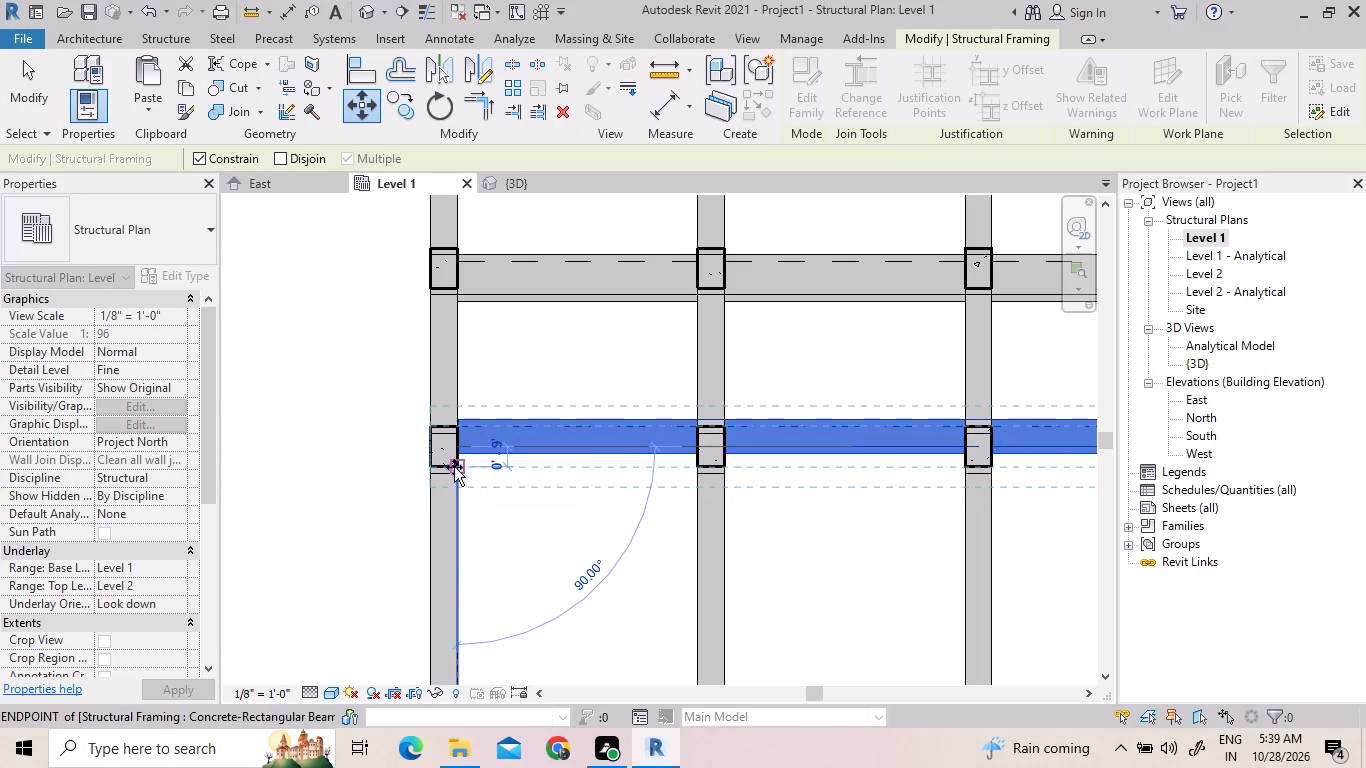
pyautogui.click(456, 465)
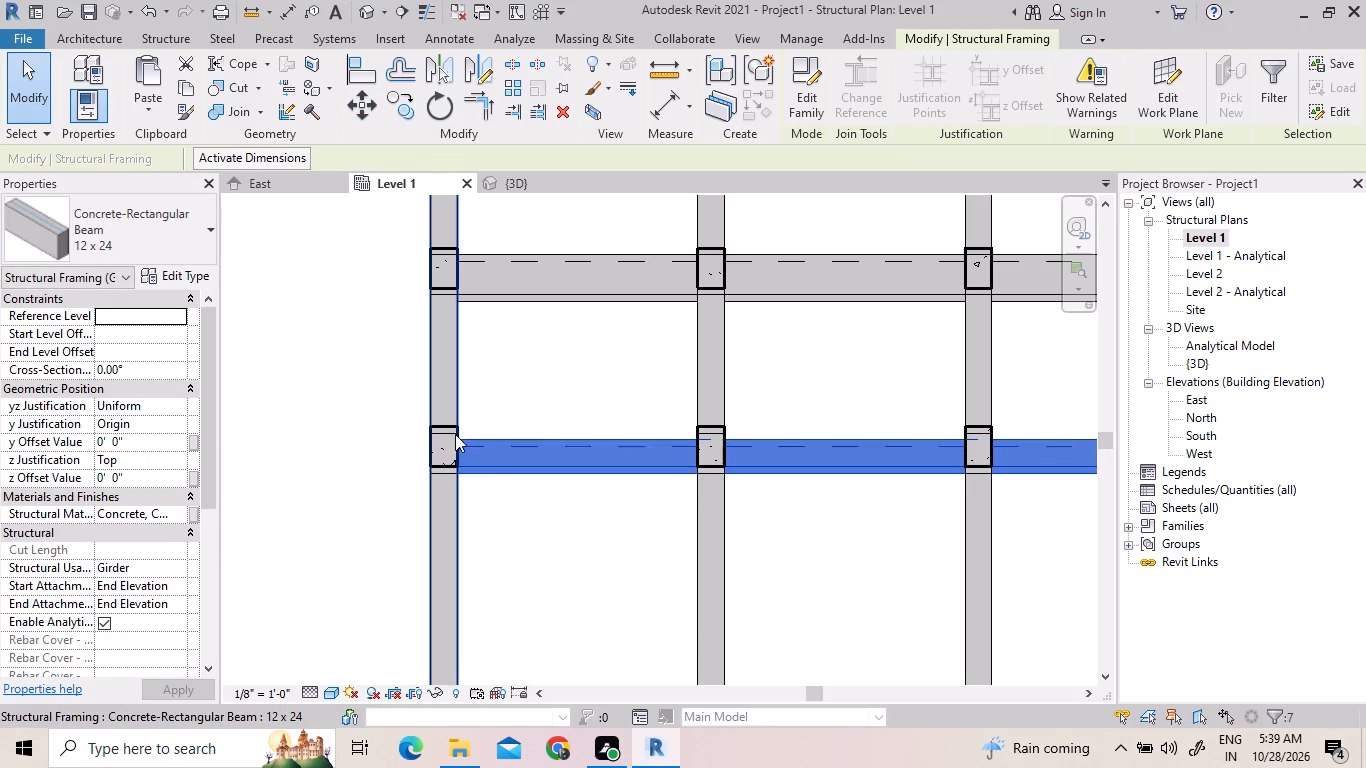
# Move the single Level 2 beam with the -1' 0" offsets on the third horizontal line 6" up toward the columns' upper edge.
pyautogui.click(457, 437)
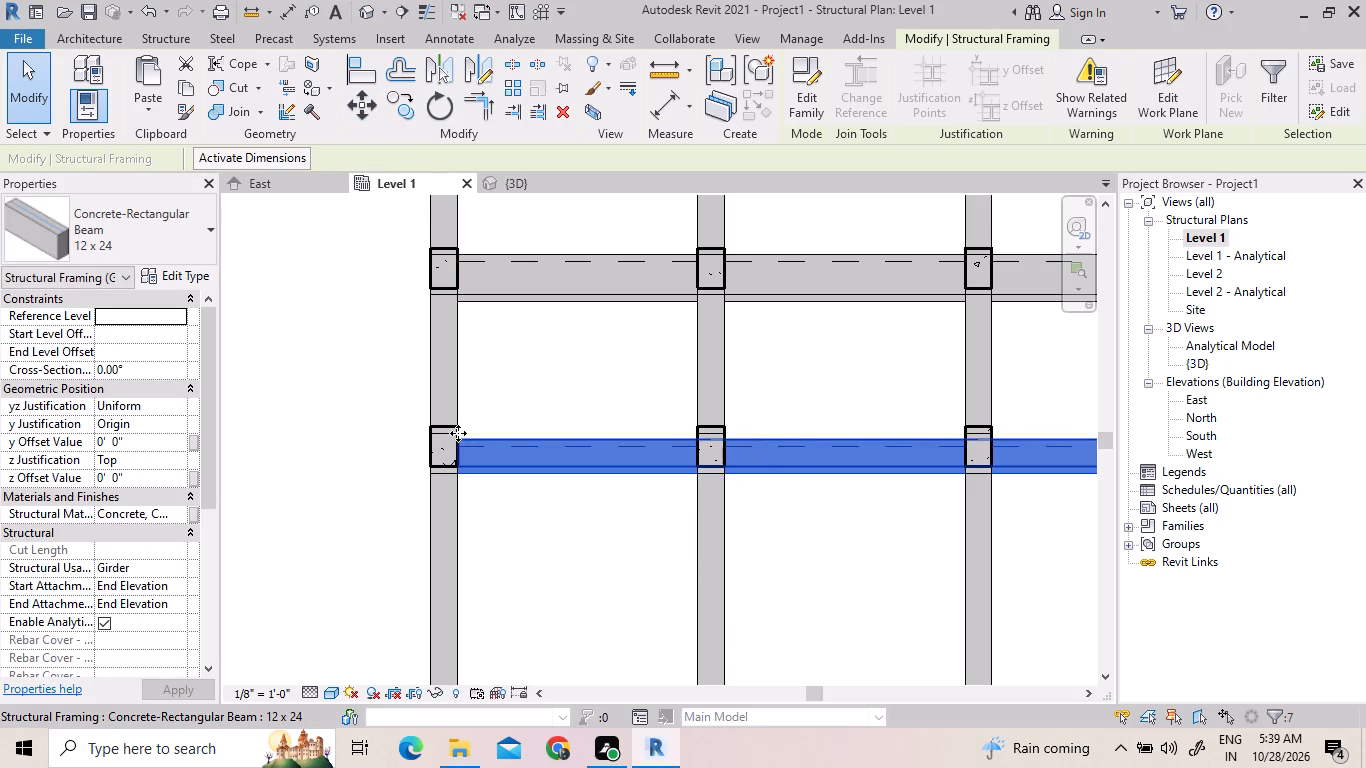
pyautogui.click(458, 433)
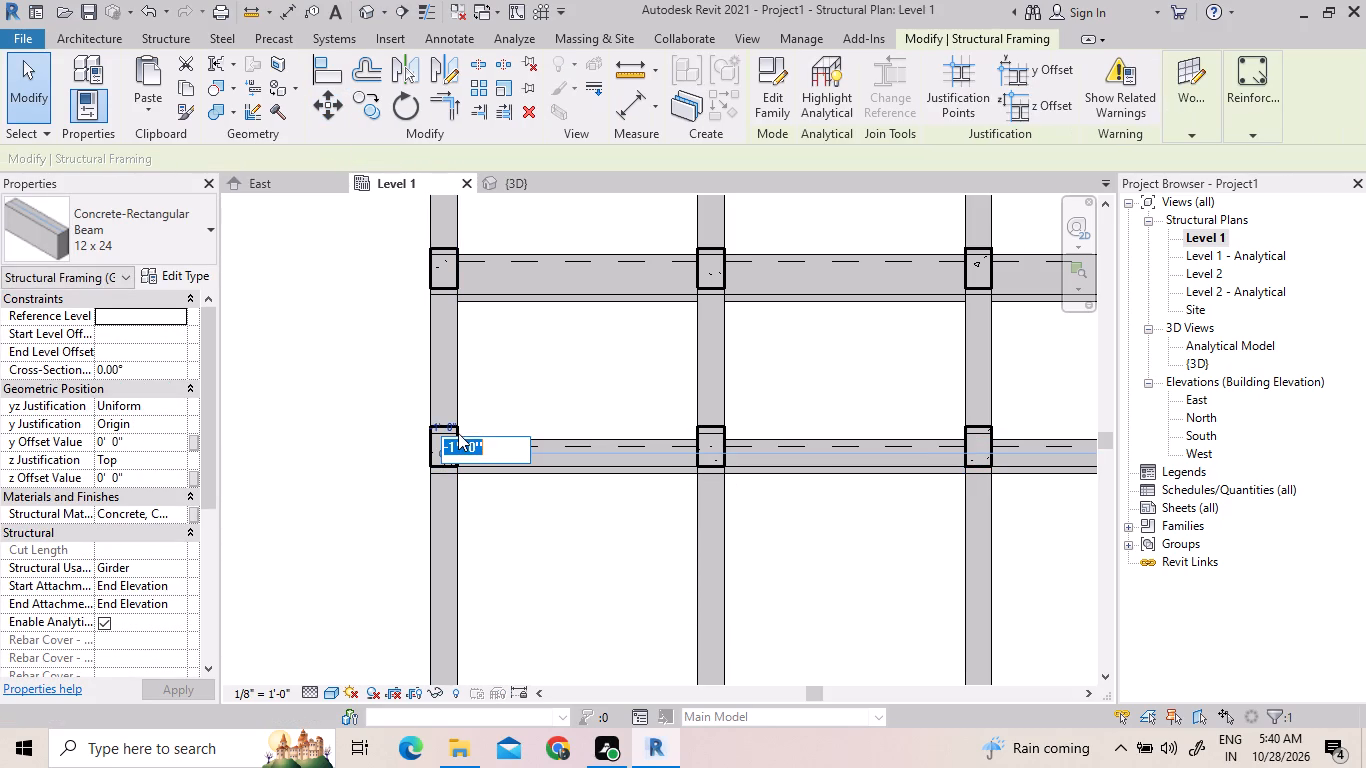
pyautogui.click(503, 425)
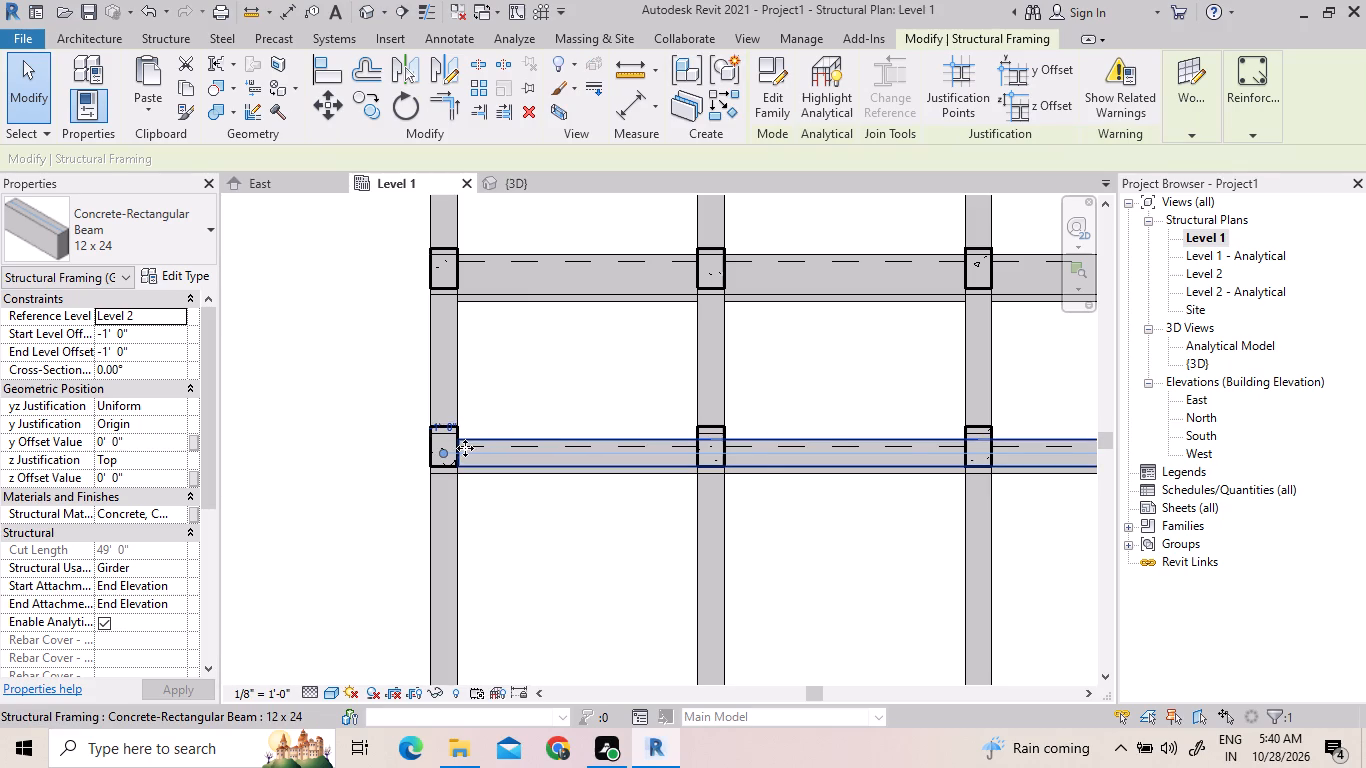
pyautogui.click(465, 448)
pyautogui.click(305, 88)
pyautogui.click(325, 98)
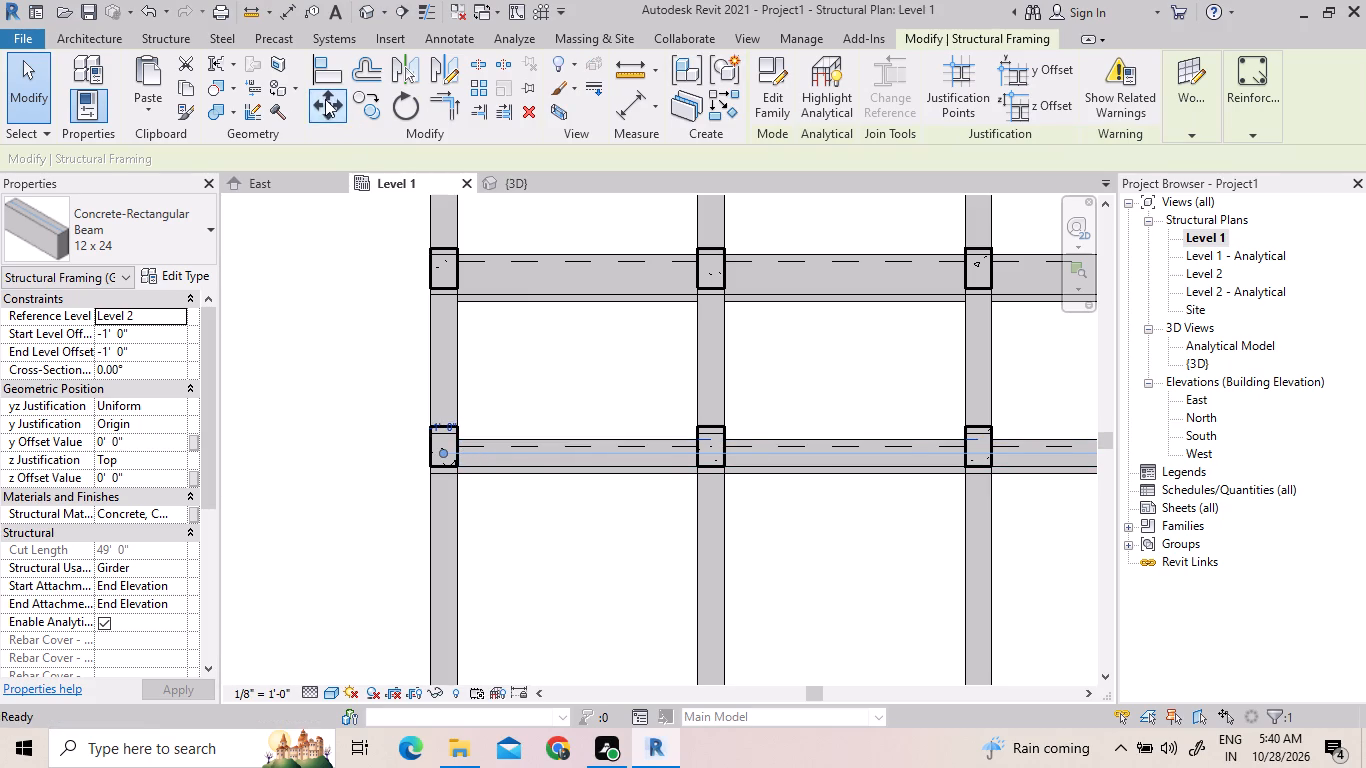
pyautogui.click(463, 446)
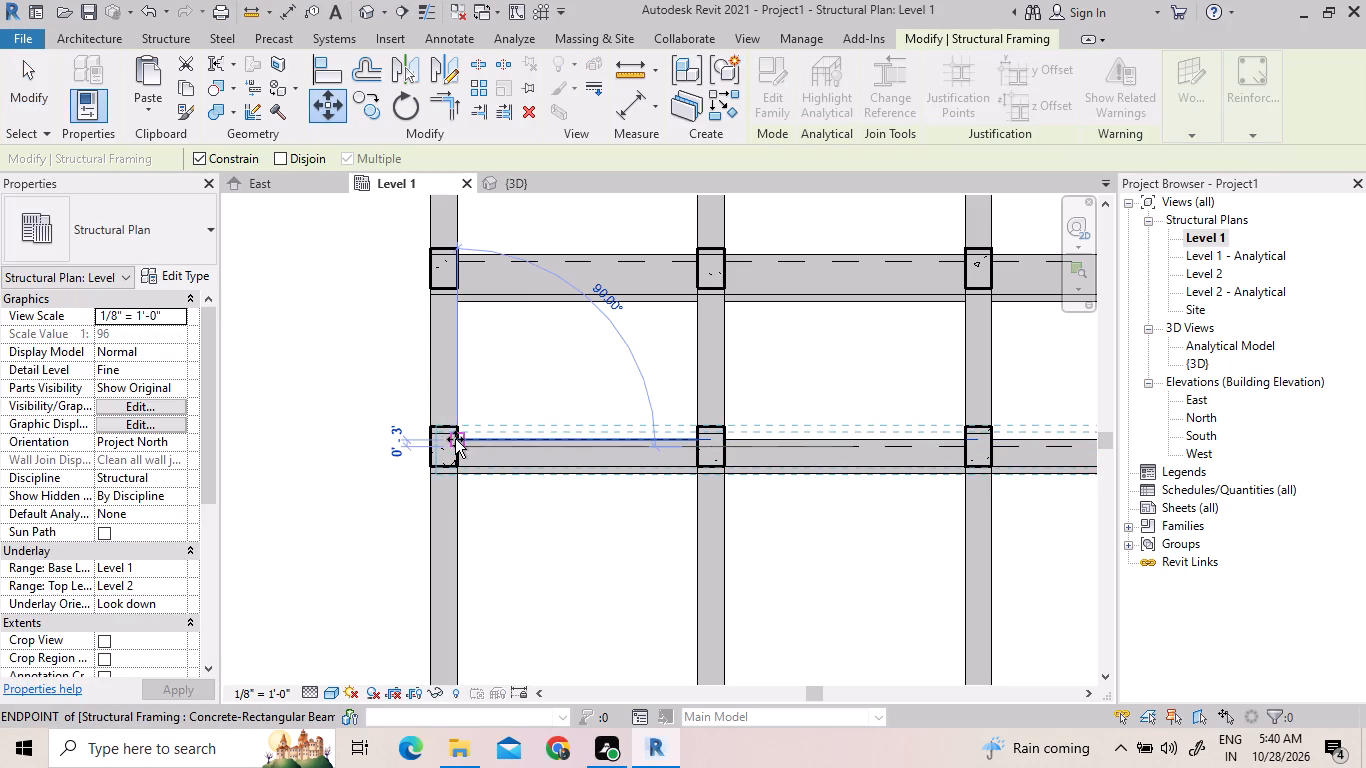
pyautogui.click(455, 432)
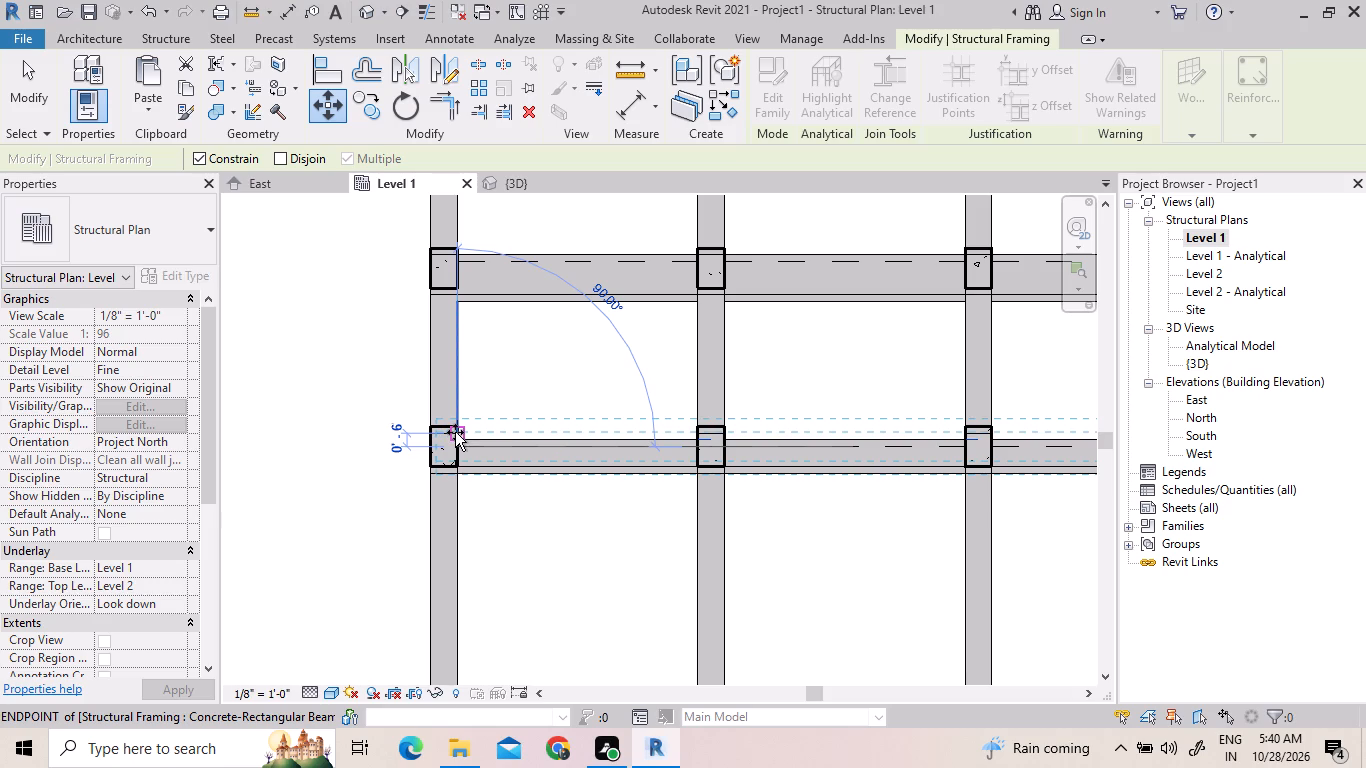
pyautogui.click(456, 431)
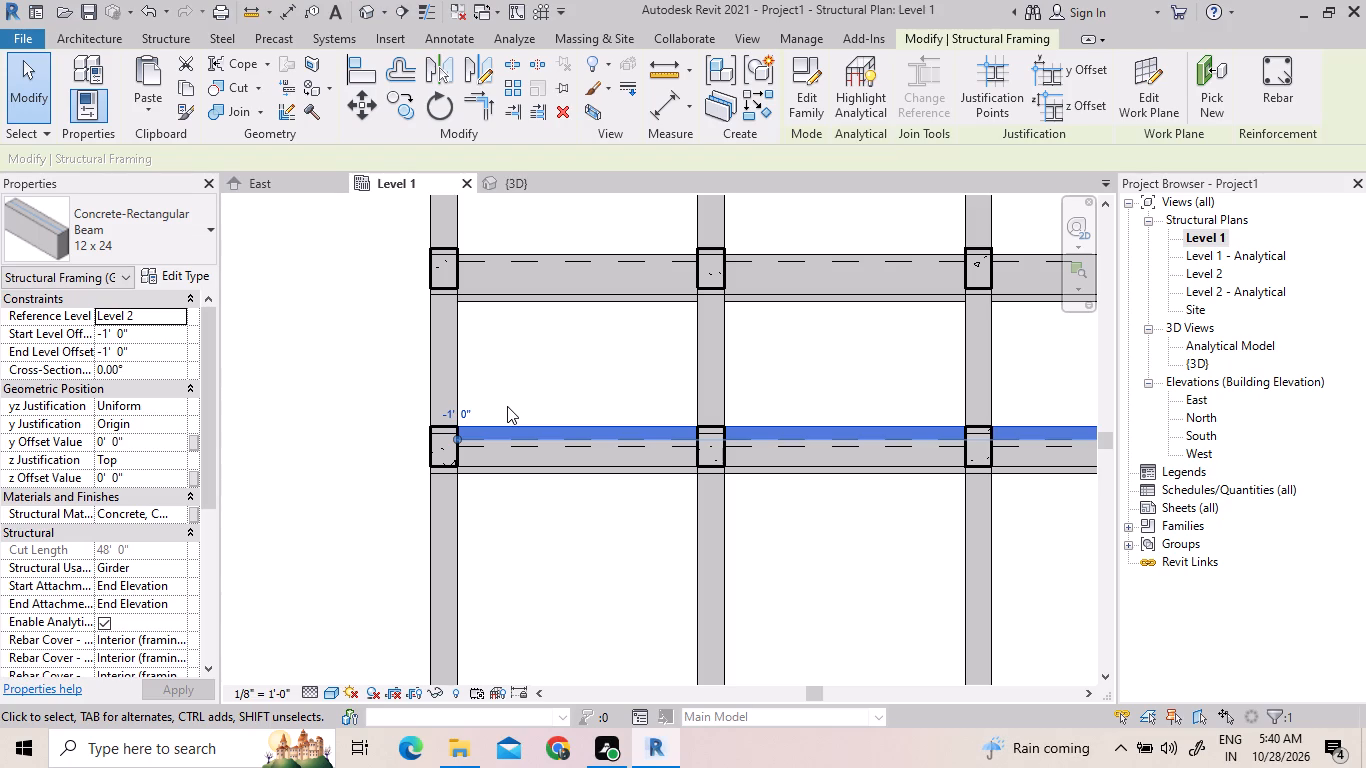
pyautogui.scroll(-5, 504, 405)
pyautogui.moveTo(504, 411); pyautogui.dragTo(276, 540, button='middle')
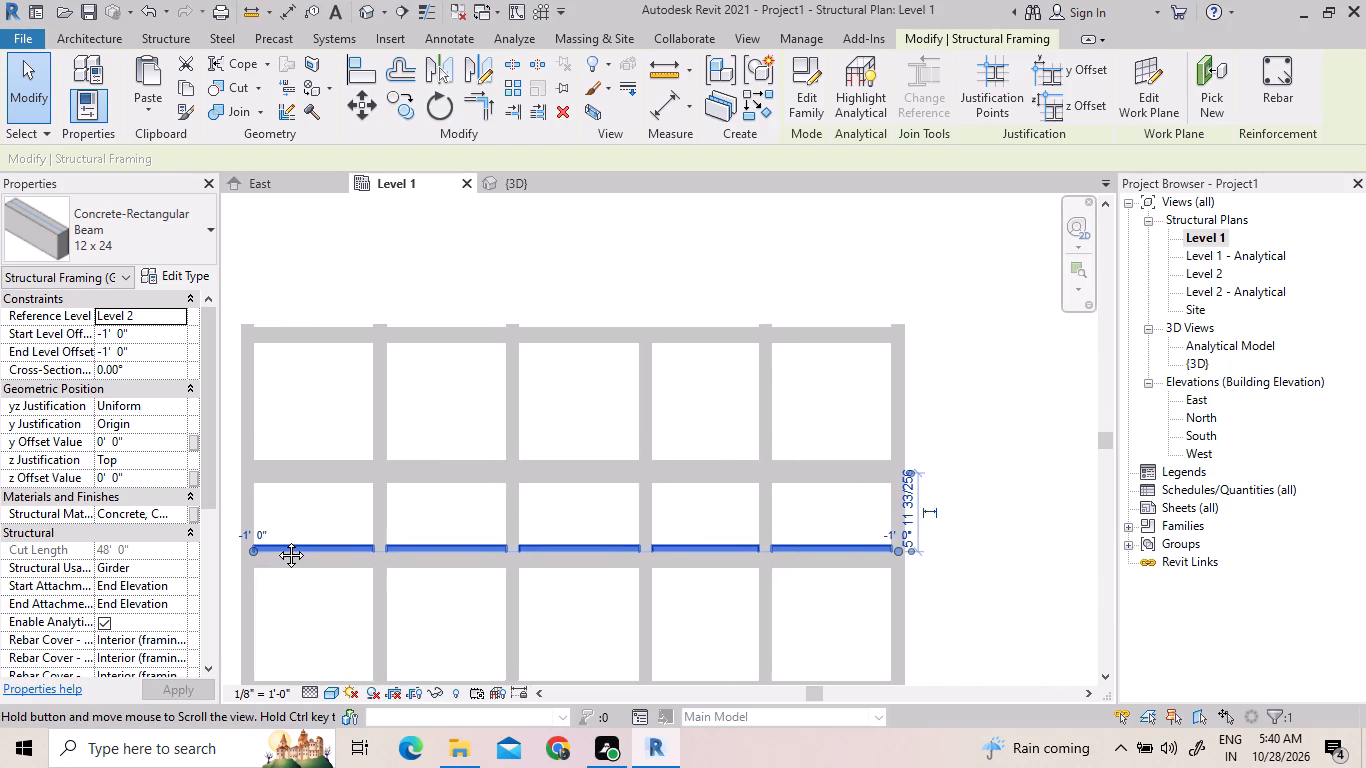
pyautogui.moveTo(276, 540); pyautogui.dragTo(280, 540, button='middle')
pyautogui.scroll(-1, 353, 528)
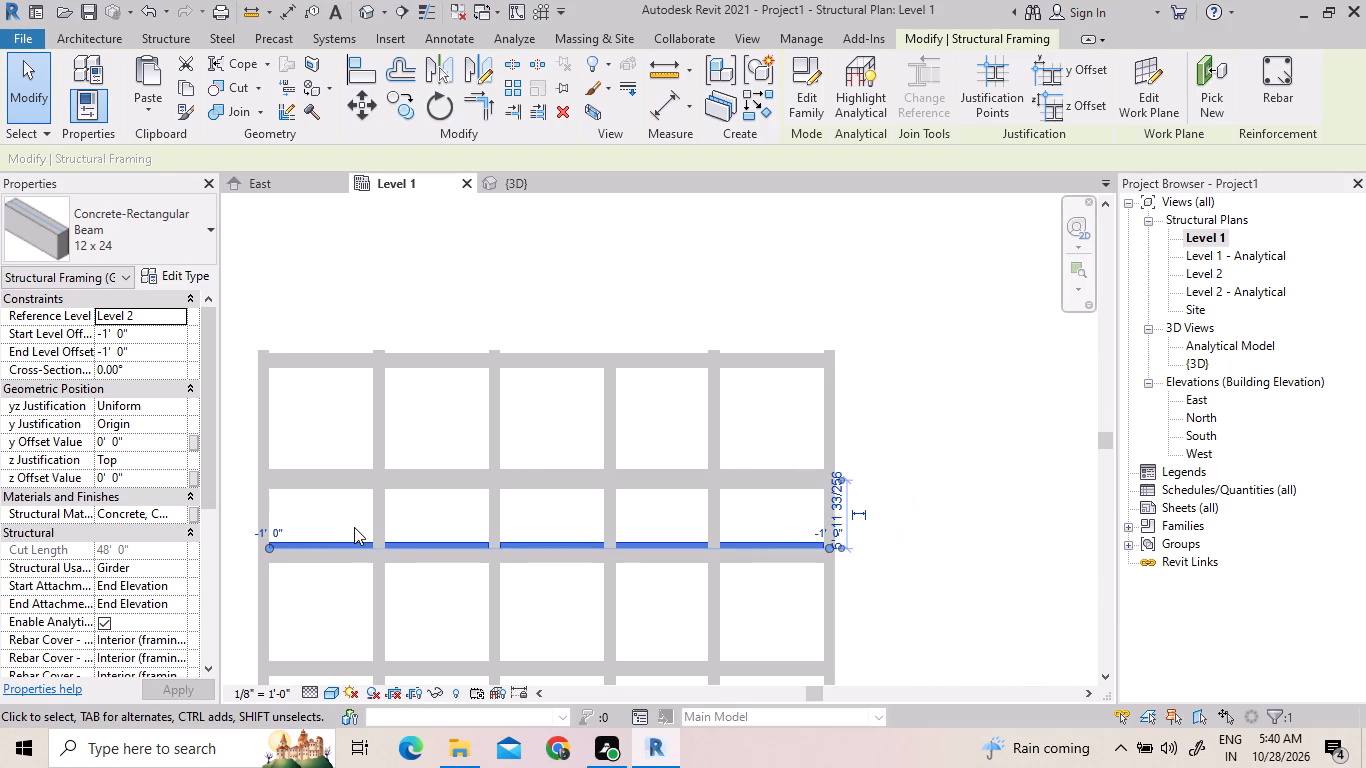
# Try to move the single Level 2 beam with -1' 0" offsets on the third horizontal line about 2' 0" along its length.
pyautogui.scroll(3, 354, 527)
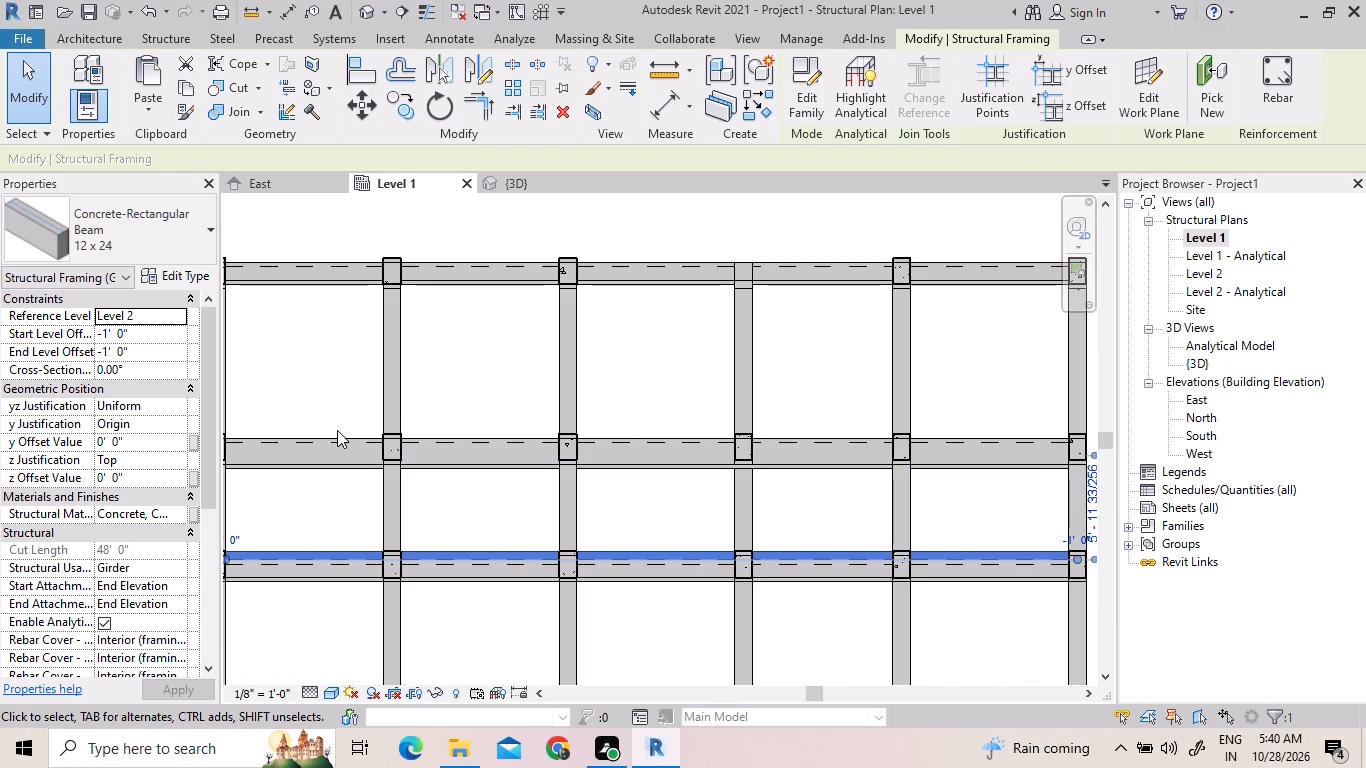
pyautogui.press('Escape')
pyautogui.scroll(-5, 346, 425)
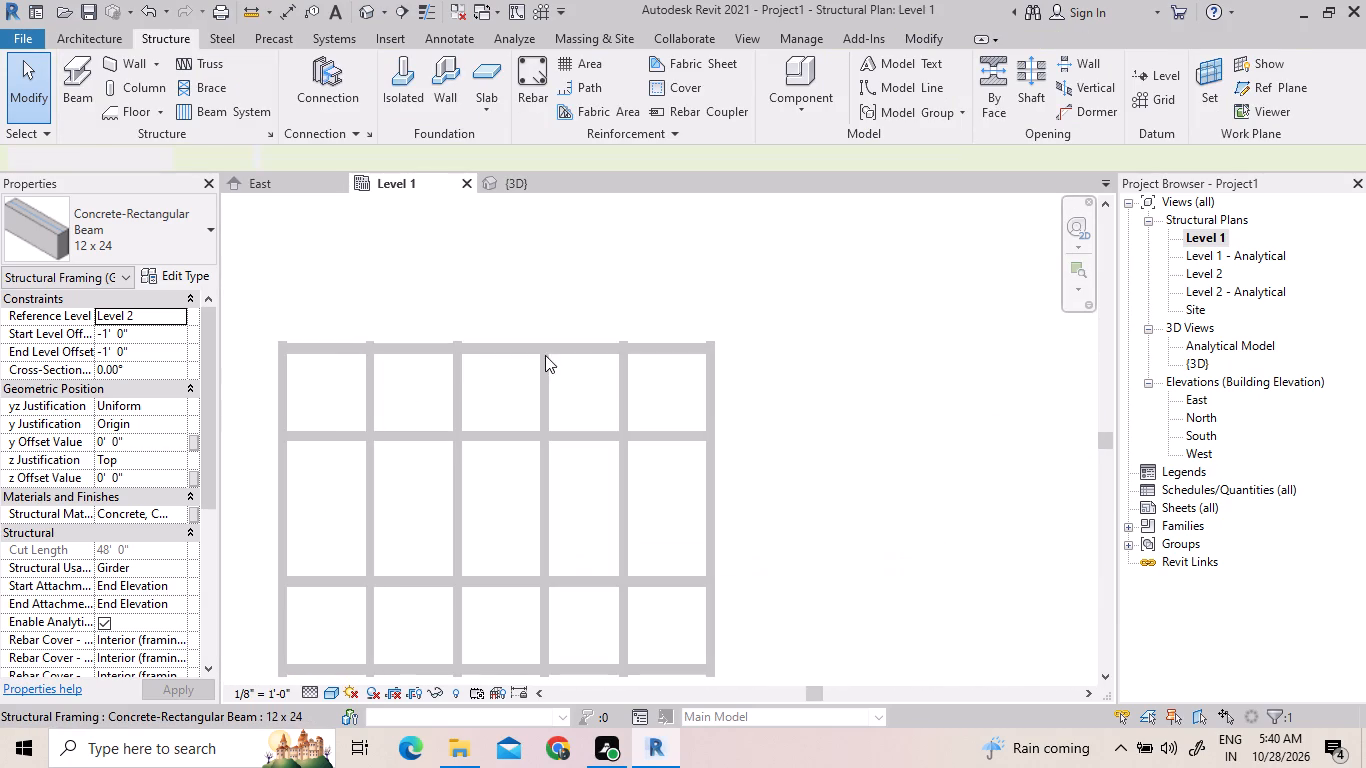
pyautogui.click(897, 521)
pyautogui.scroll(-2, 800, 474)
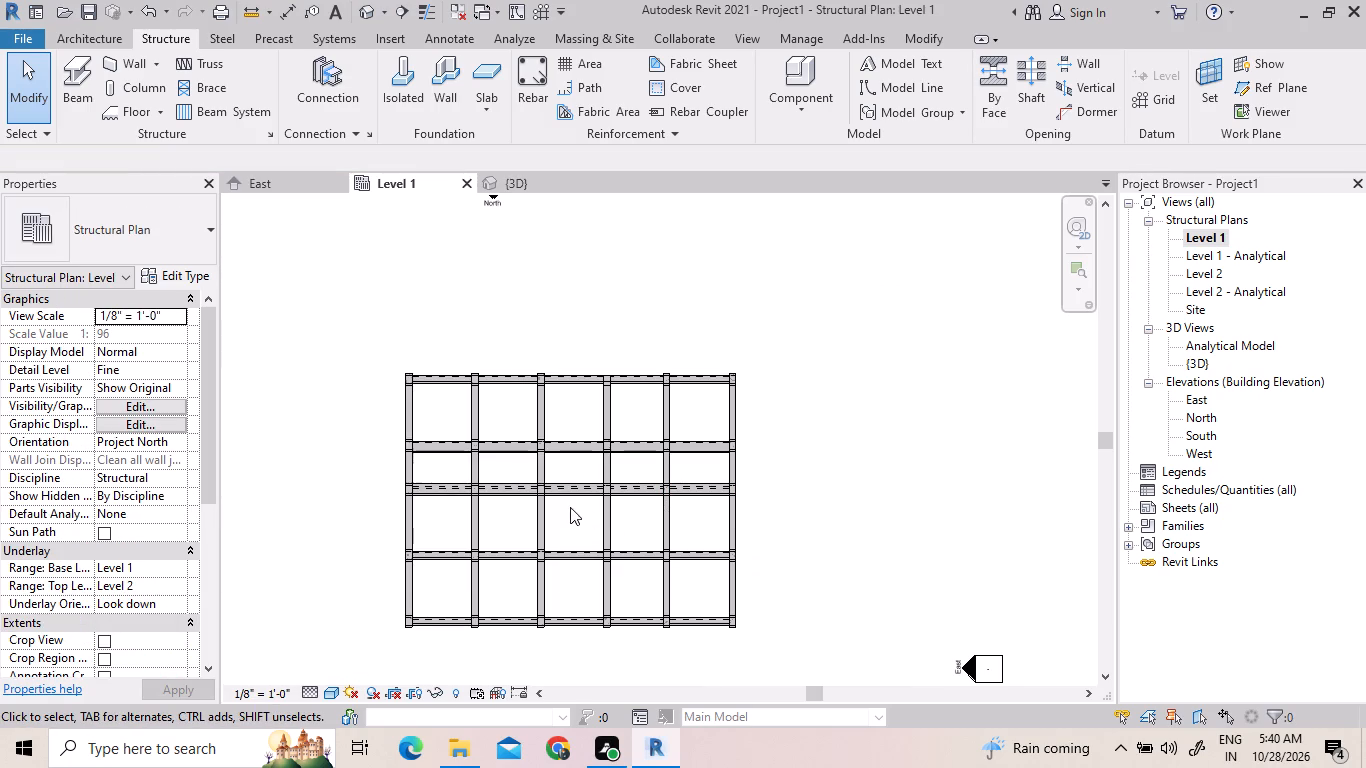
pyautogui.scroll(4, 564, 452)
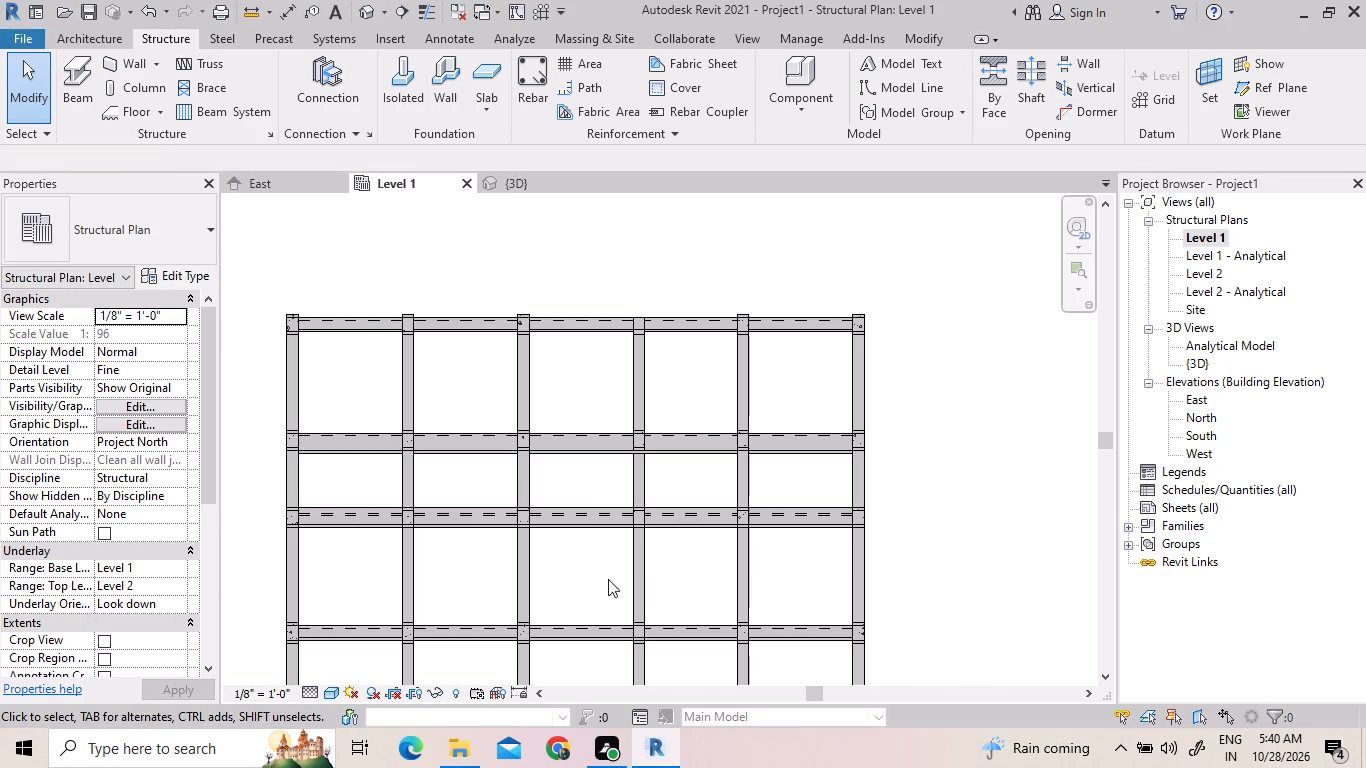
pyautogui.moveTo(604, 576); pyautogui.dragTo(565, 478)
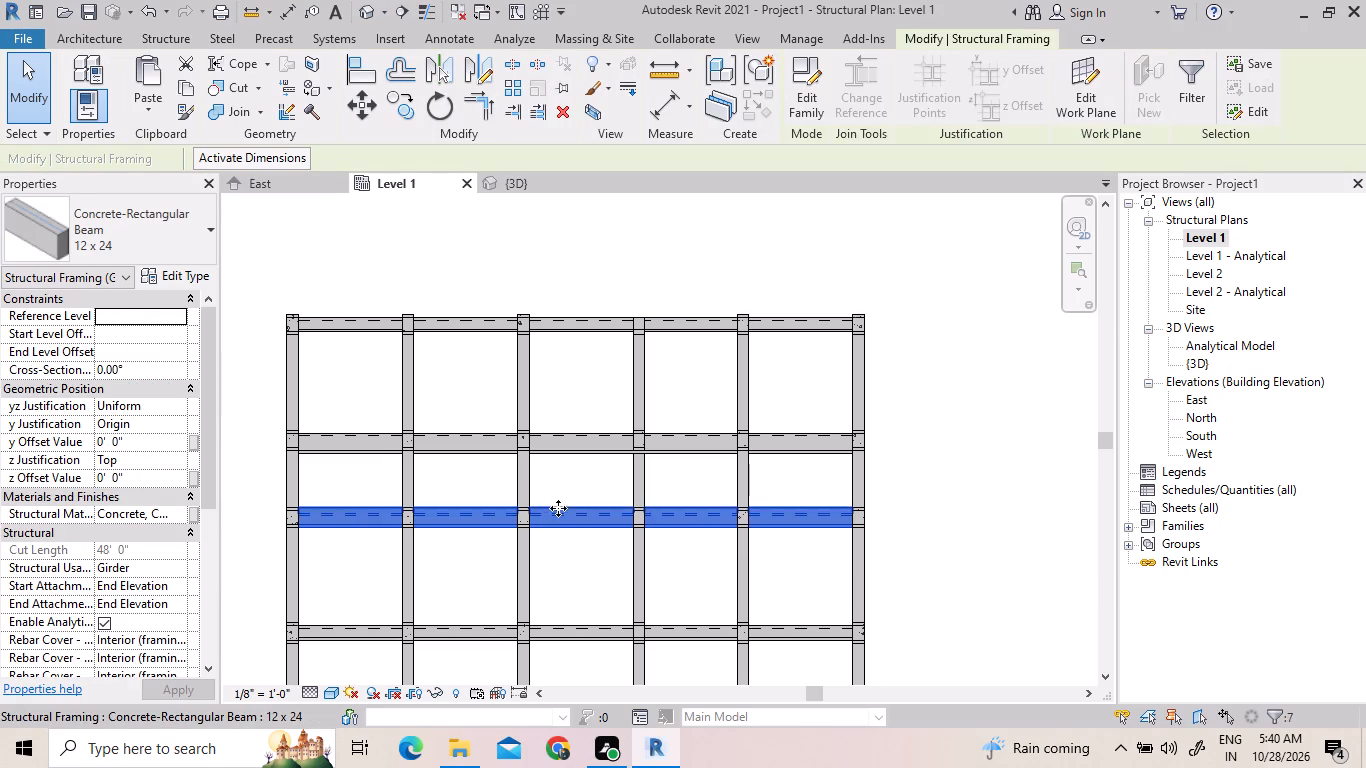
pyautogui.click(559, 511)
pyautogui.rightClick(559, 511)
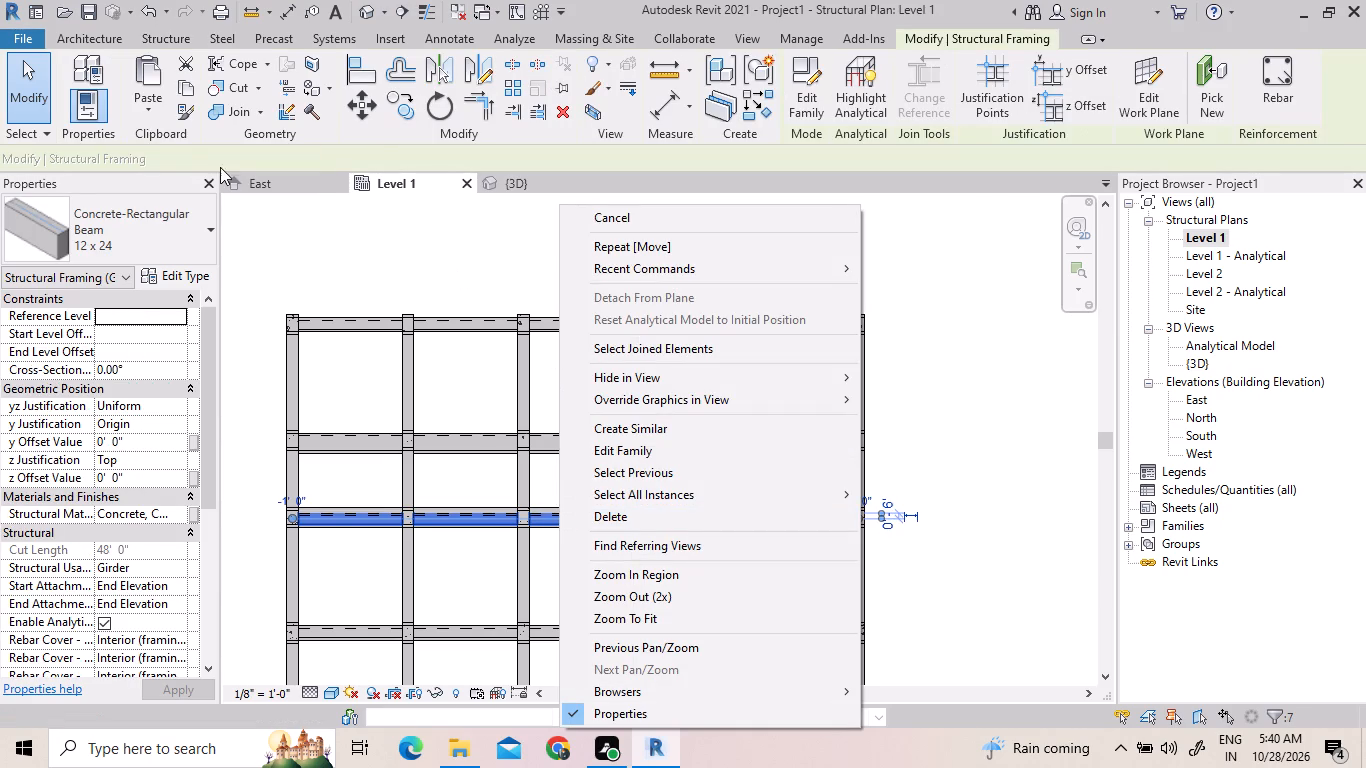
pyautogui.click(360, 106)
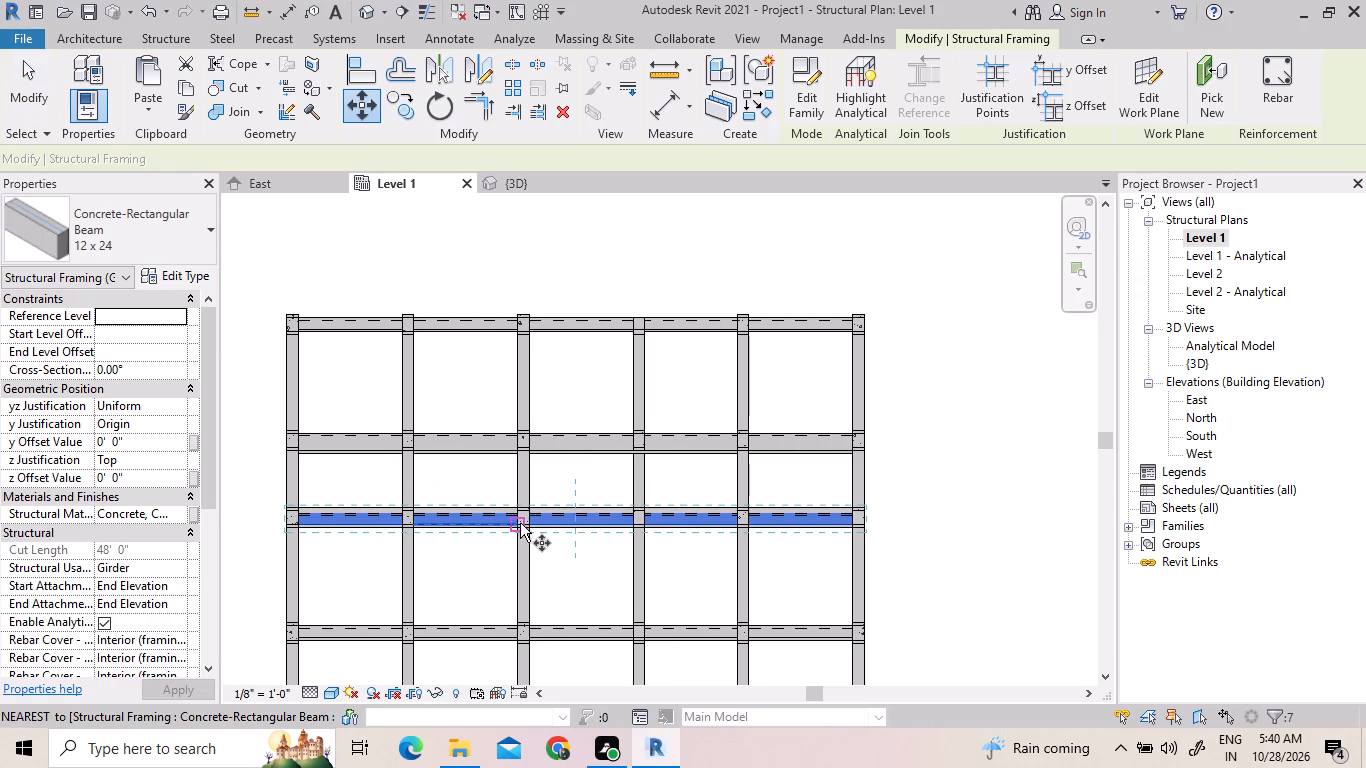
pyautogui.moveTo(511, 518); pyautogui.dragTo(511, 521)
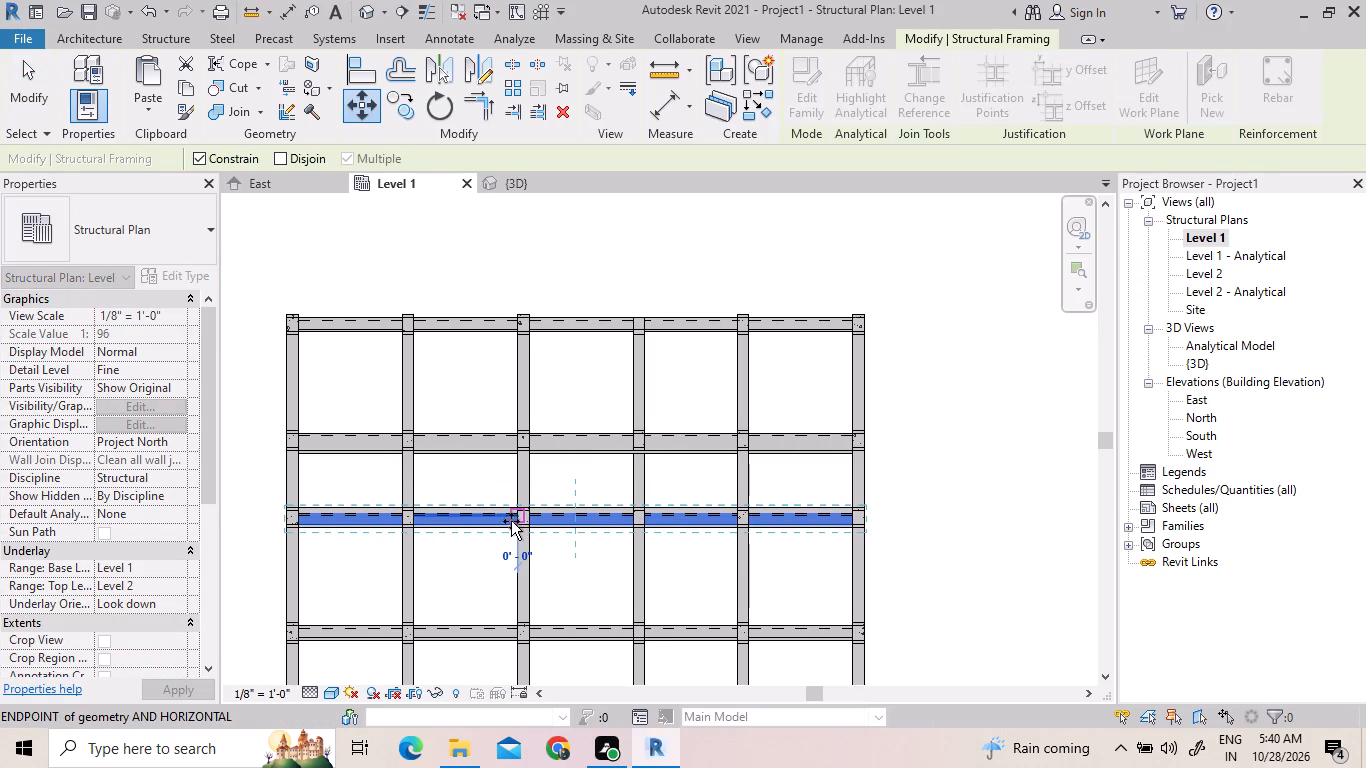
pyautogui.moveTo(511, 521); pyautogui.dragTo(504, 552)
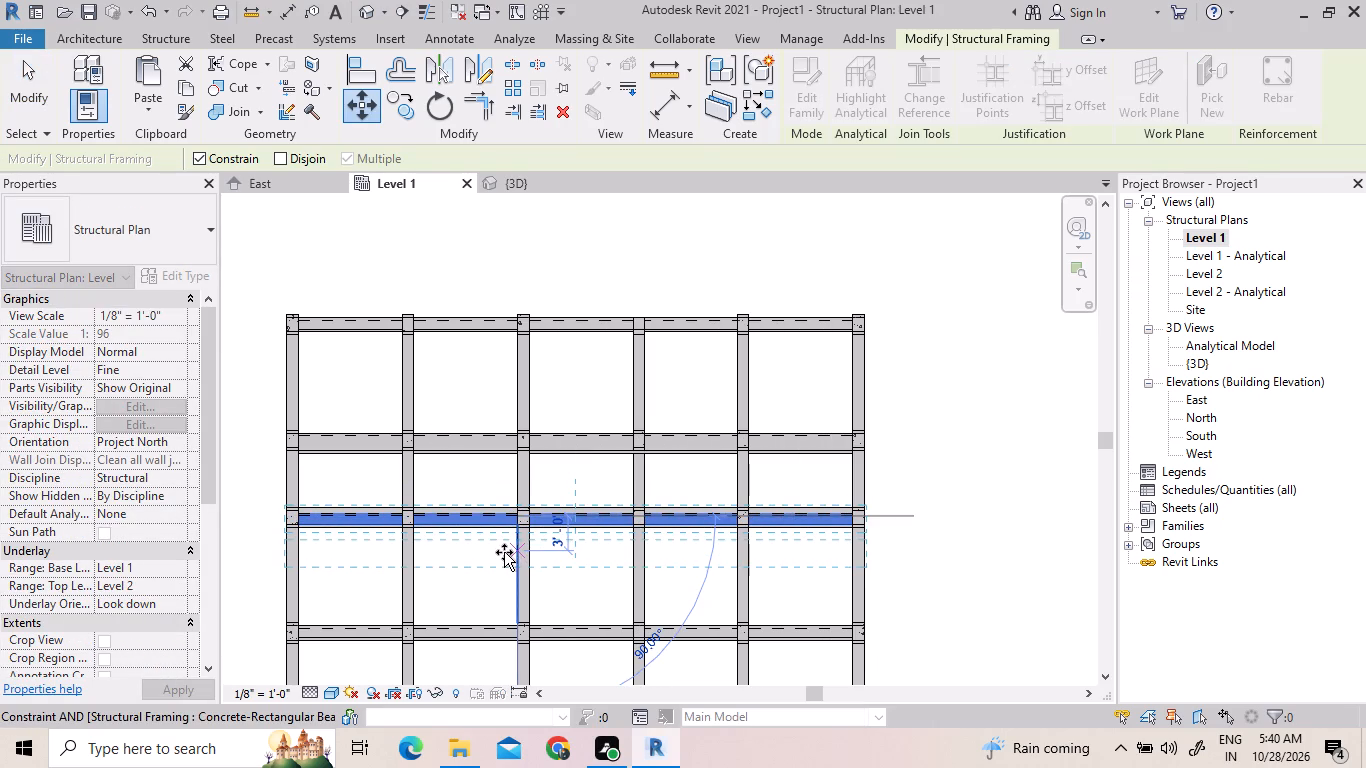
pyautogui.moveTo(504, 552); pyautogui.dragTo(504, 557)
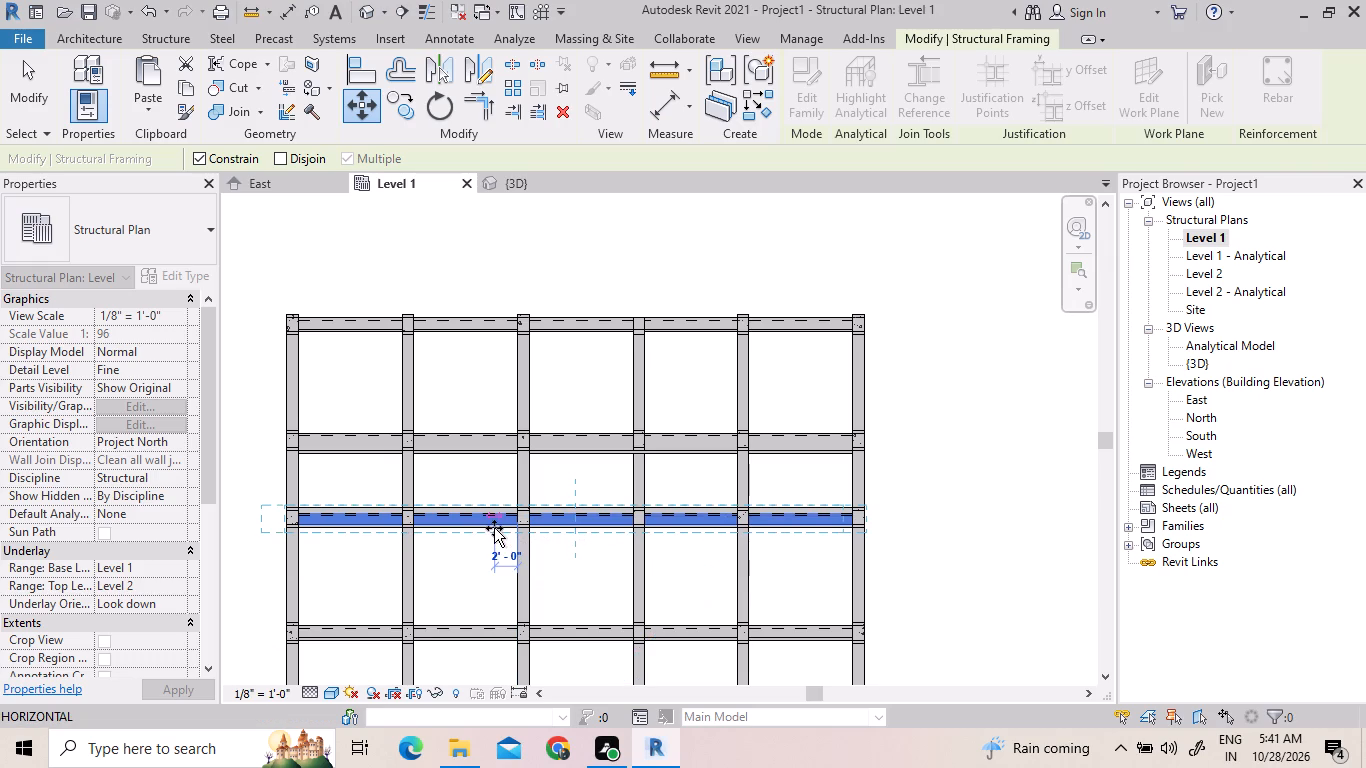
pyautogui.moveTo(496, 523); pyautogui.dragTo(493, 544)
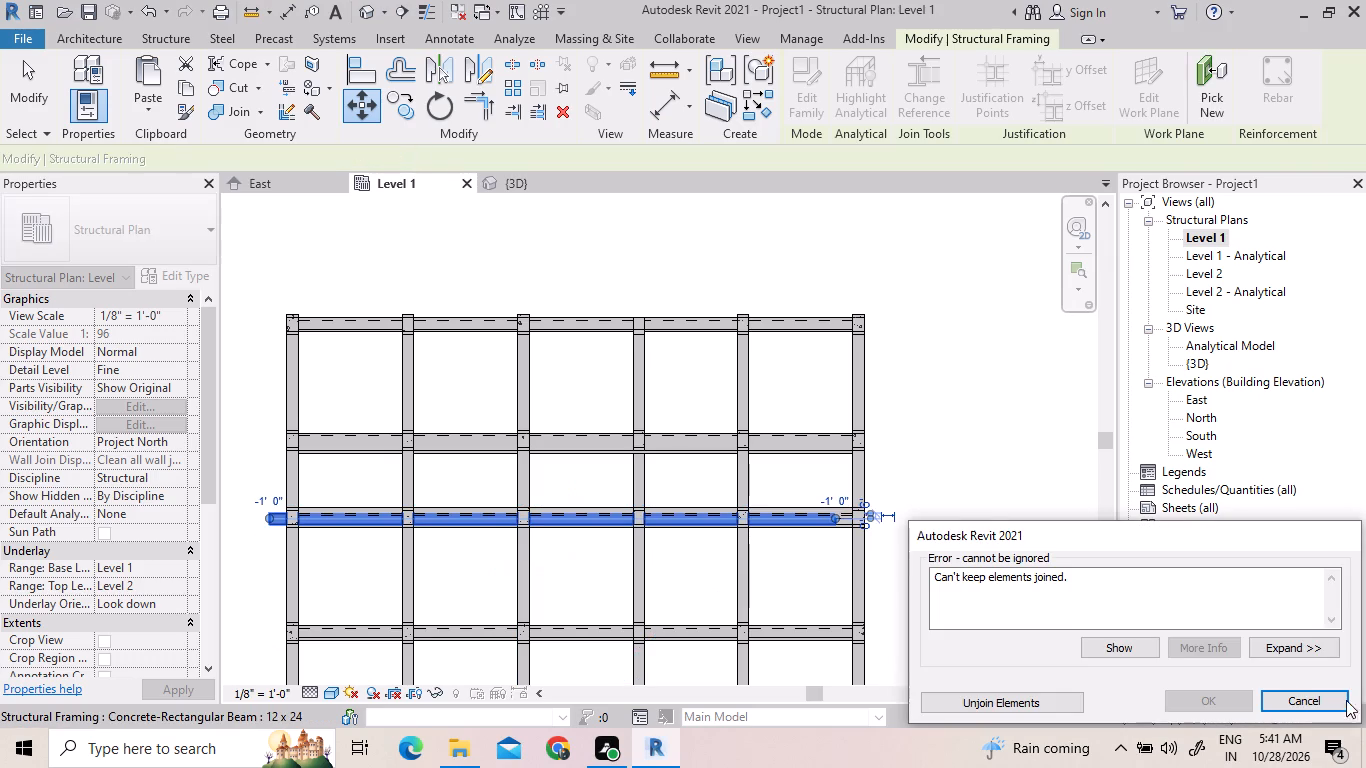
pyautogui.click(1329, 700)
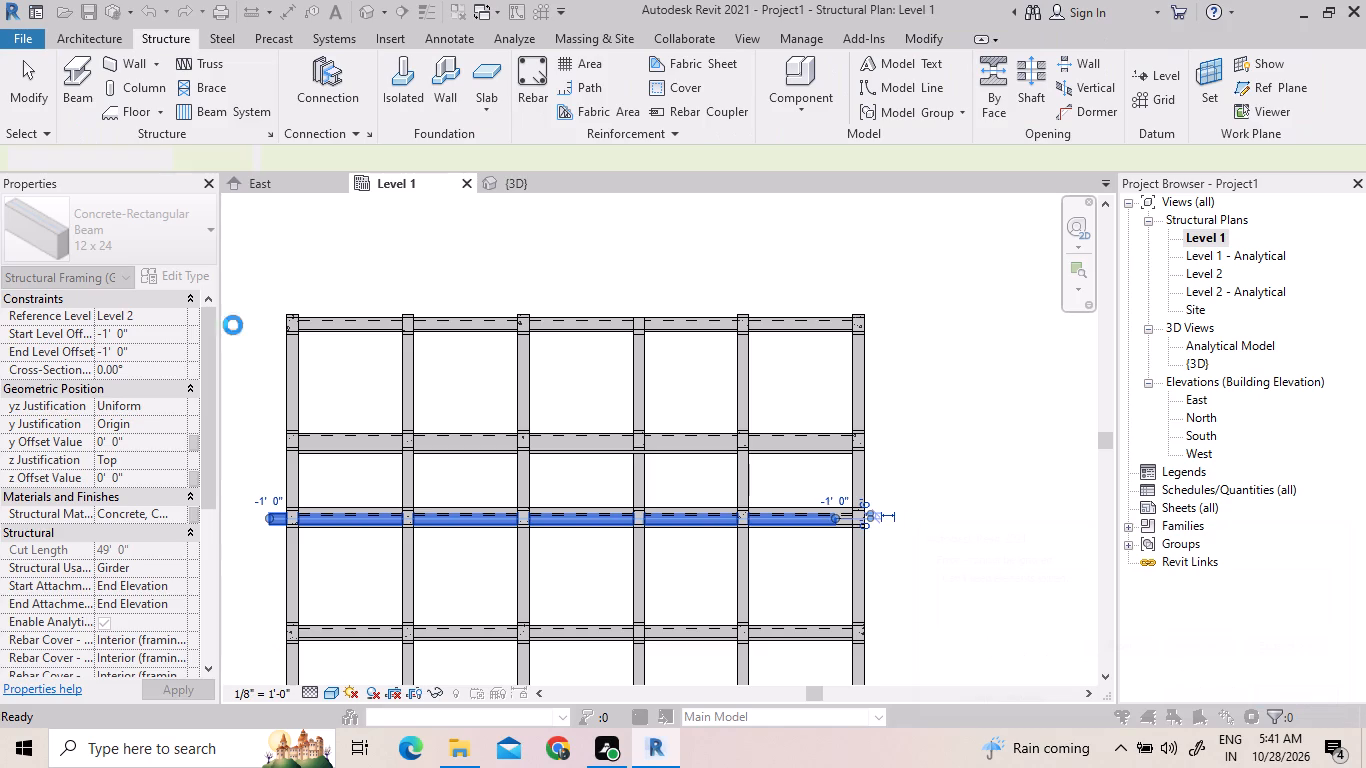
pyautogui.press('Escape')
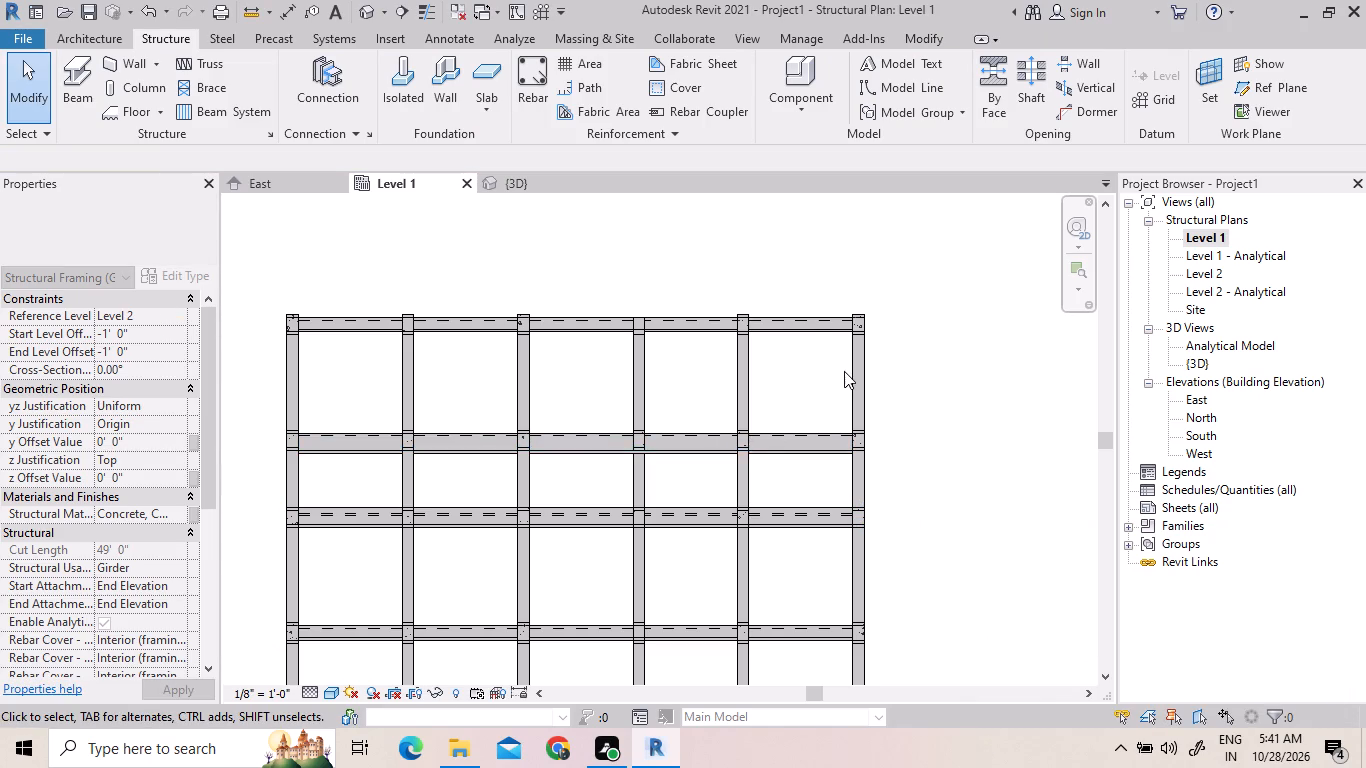
# Inspect the whole multi-storey frame in the 3D view from several sides to check beam and column alignment.
pyautogui.scroll(-3, 844, 370)
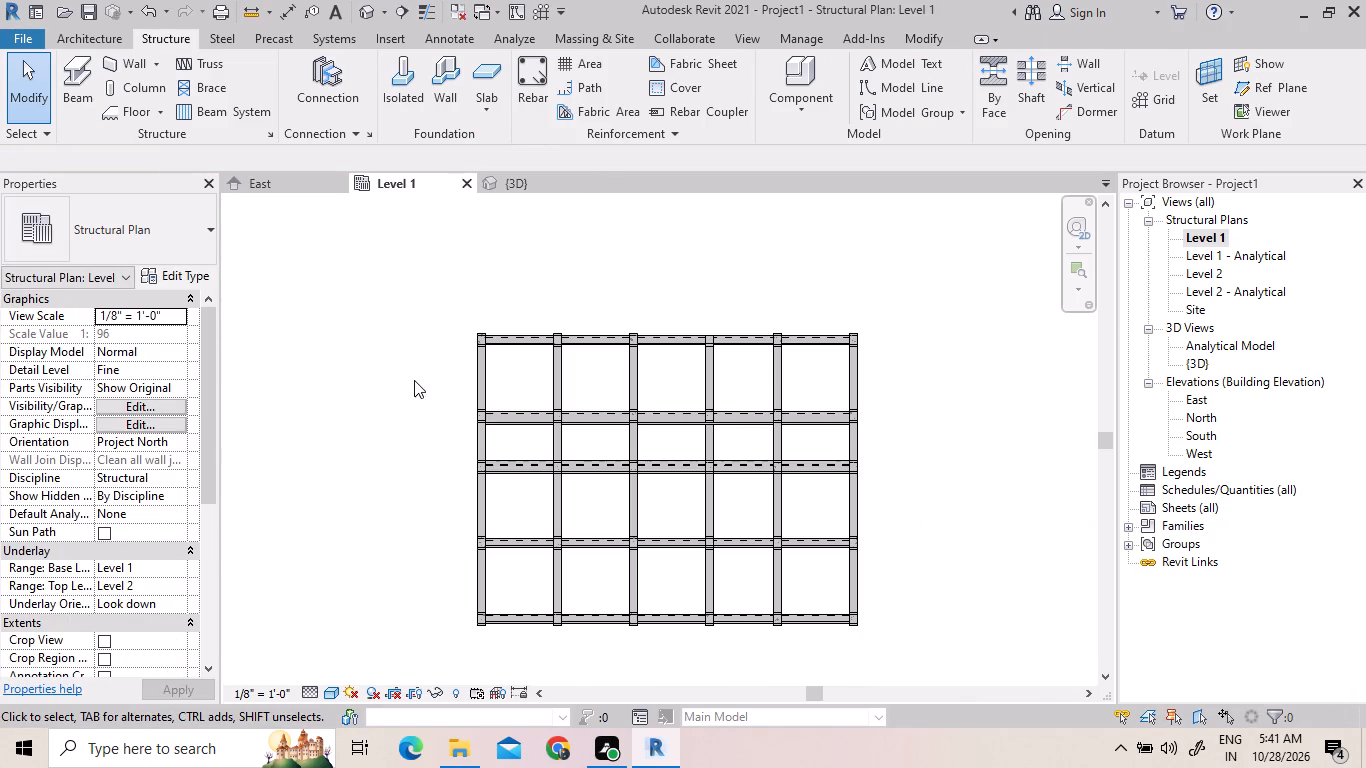
pyautogui.click(527, 191)
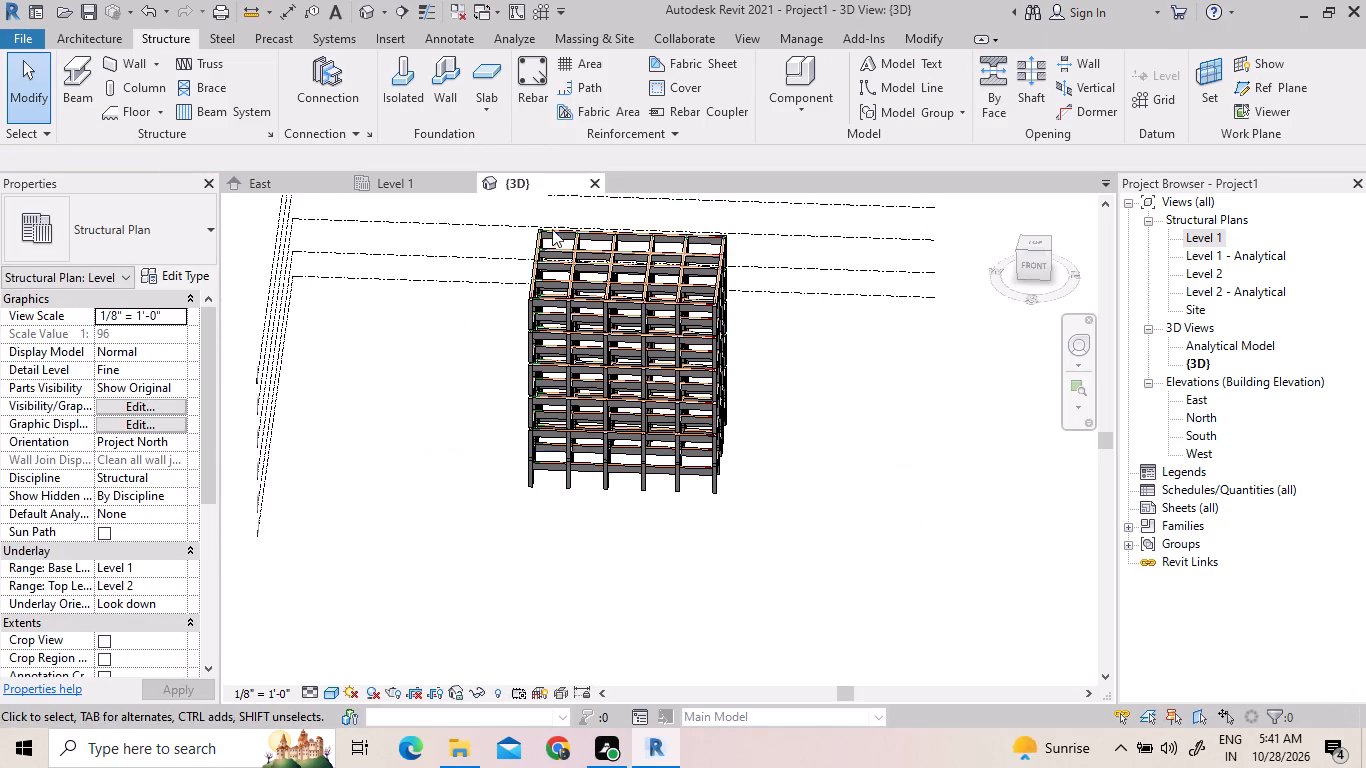
pyautogui.moveTo(815, 521); pyautogui.dragTo(625, 569, button='middle')
pyautogui.scroll(-1, 815, 521)
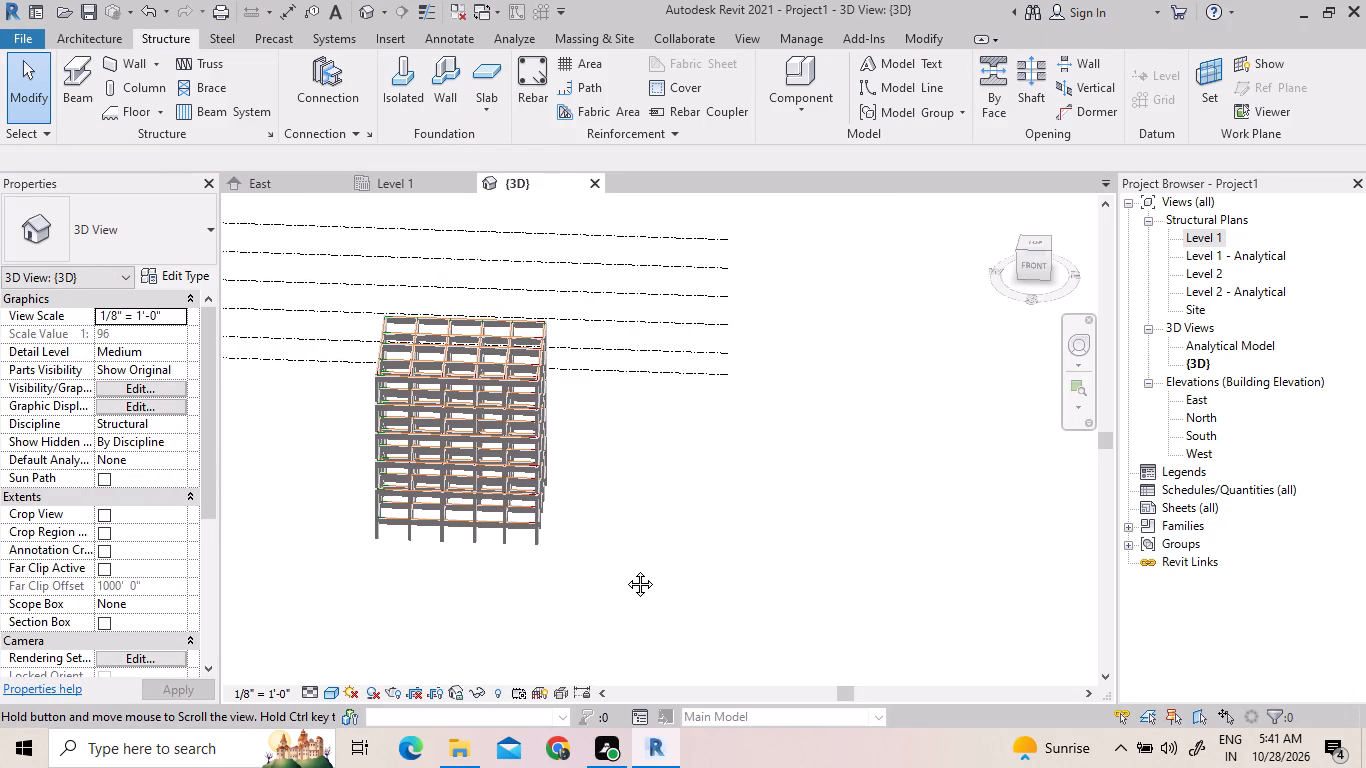
pyautogui.moveTo(625, 569); pyautogui.dragTo(428, 574, button='middle')
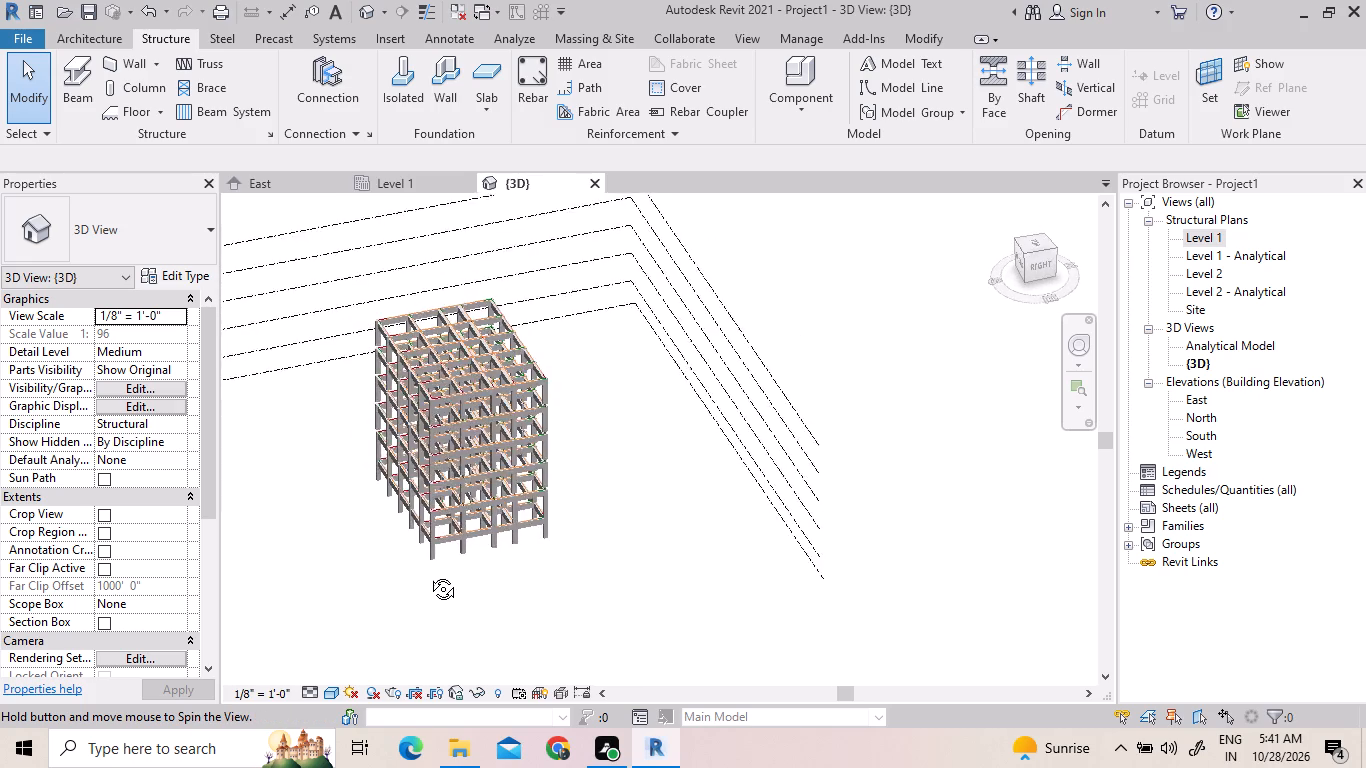
pyautogui.moveTo(428, 574); pyautogui.dragTo(430, 350, button='middle')
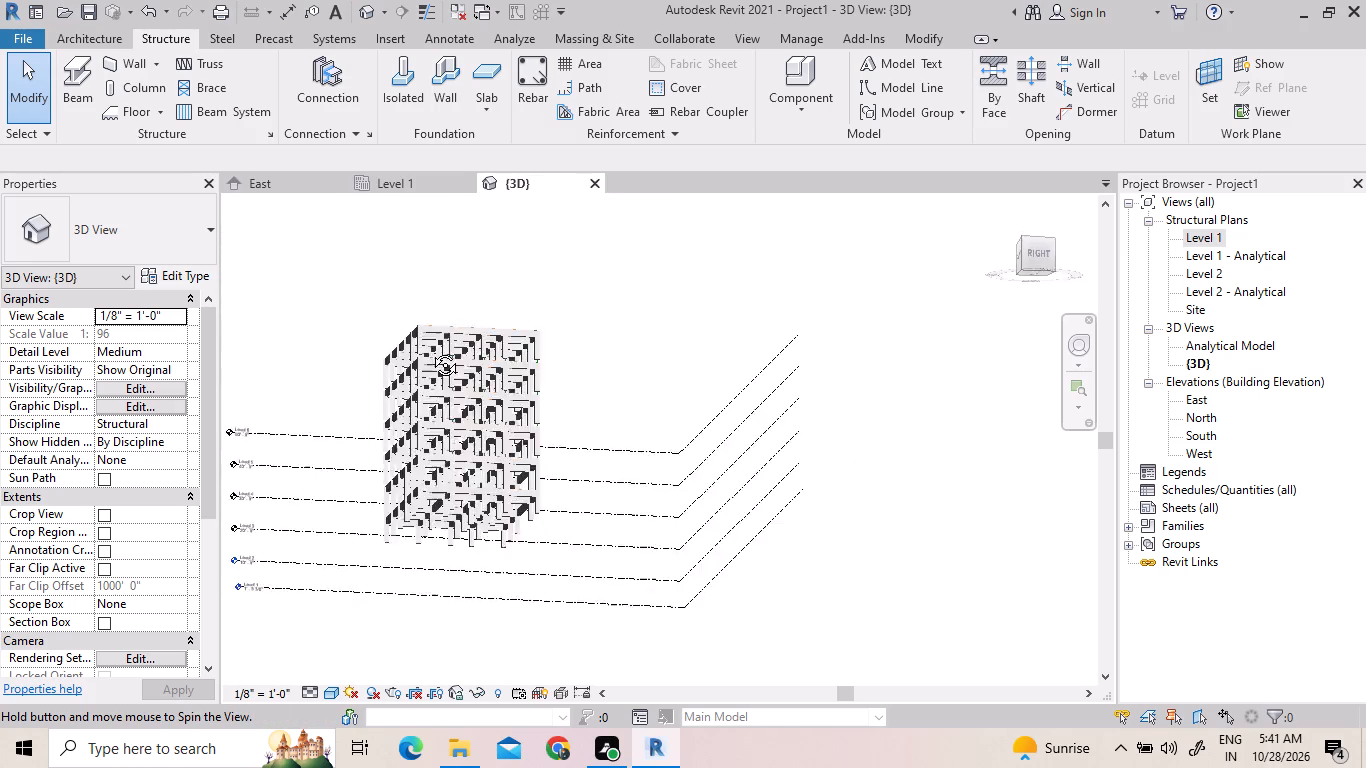
pyautogui.moveTo(430, 350); pyautogui.dragTo(483, 540, button='middle')
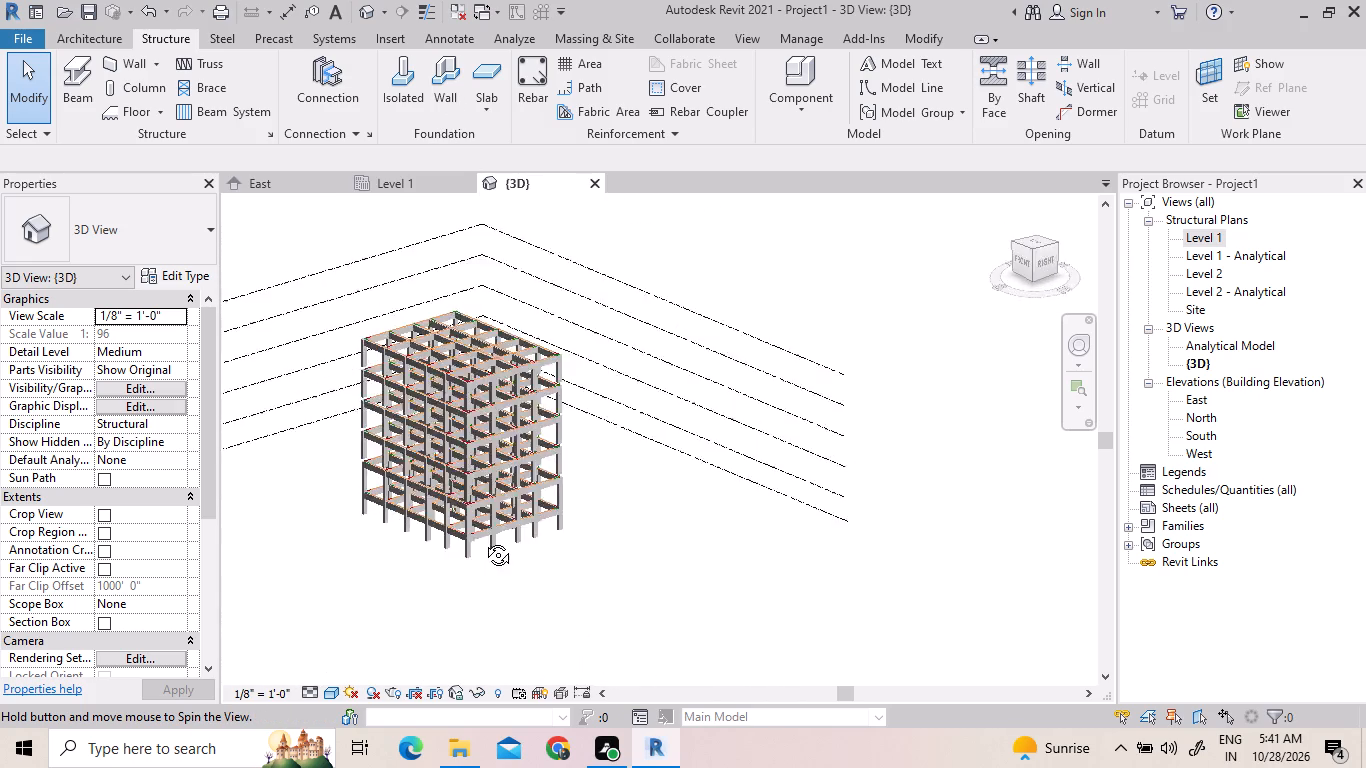
pyautogui.moveTo(483, 540); pyautogui.dragTo(363, 556, button='middle')
pyautogui.moveTo(379, 554); pyautogui.dragTo(457, 594, button='middle')
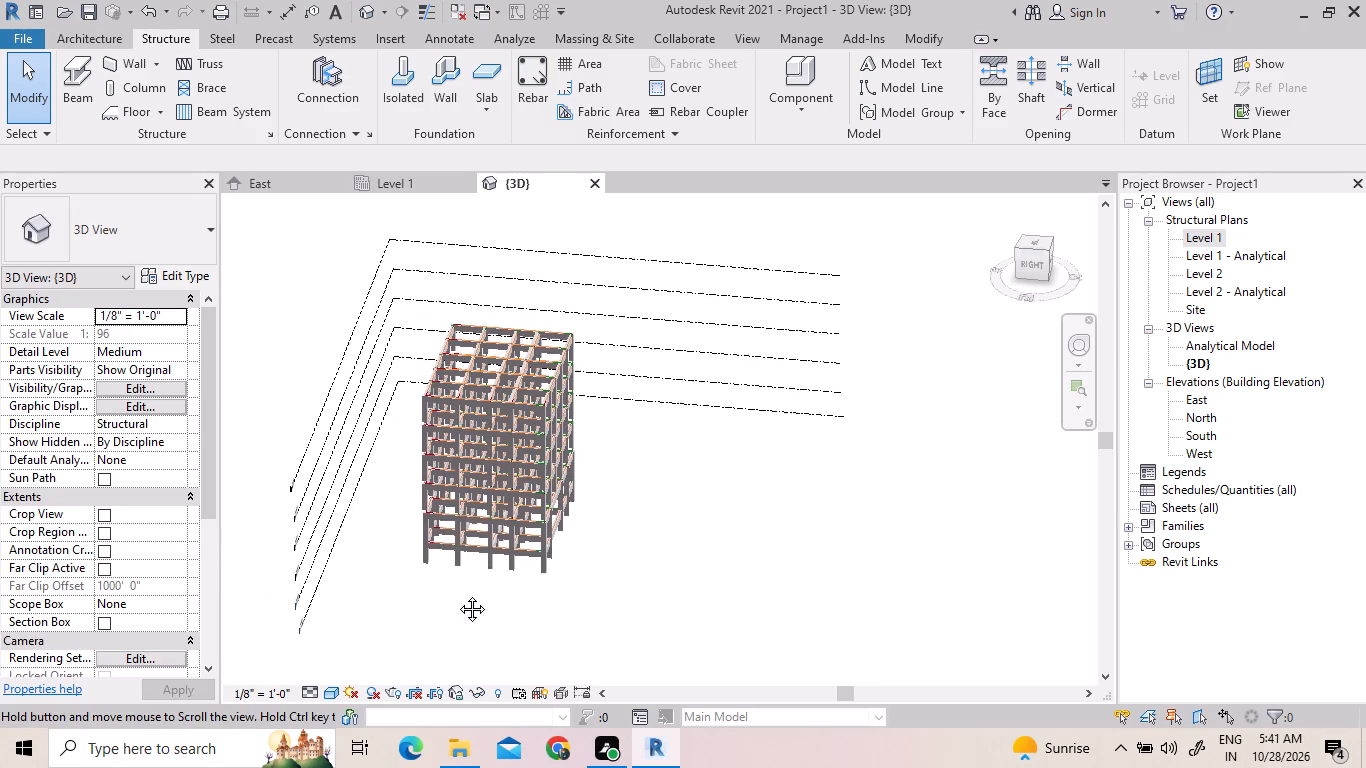
pyautogui.moveTo(457, 594); pyautogui.dragTo(522, 605, button='middle')
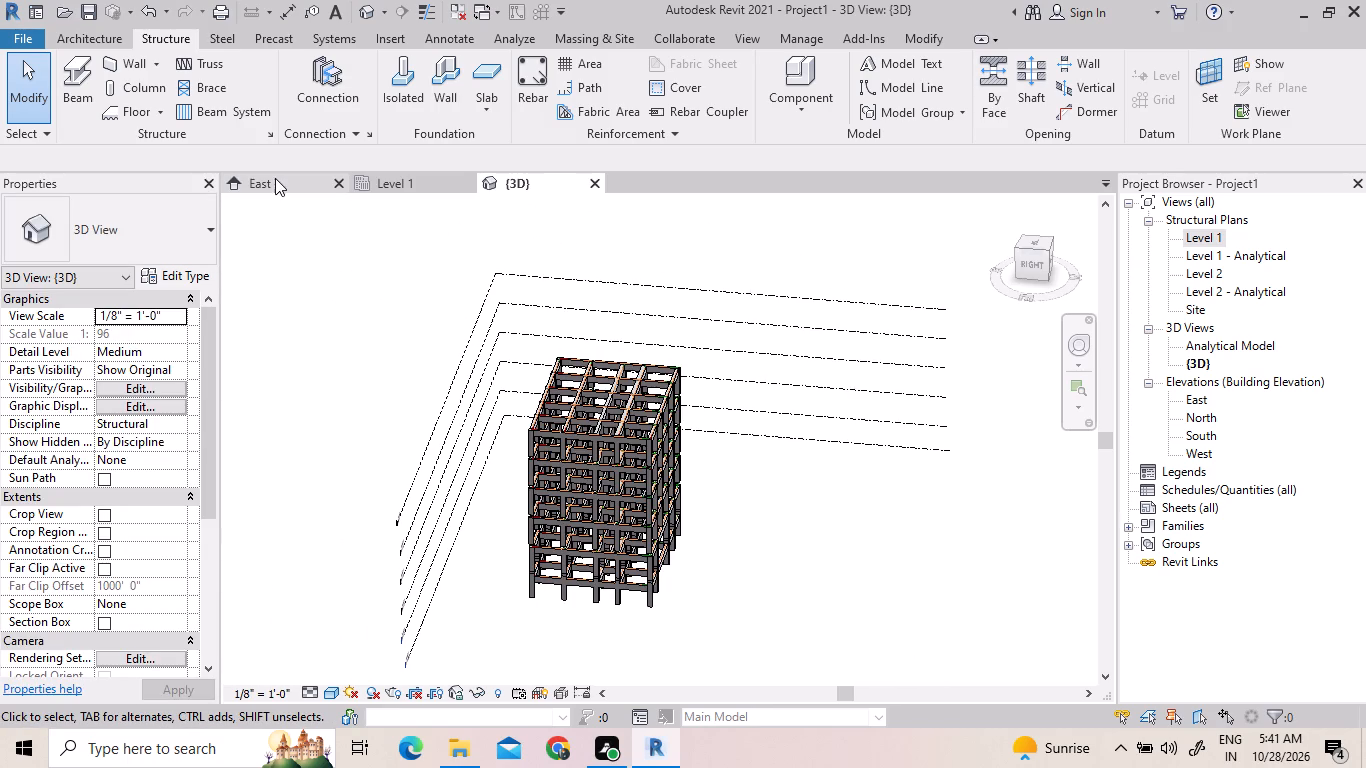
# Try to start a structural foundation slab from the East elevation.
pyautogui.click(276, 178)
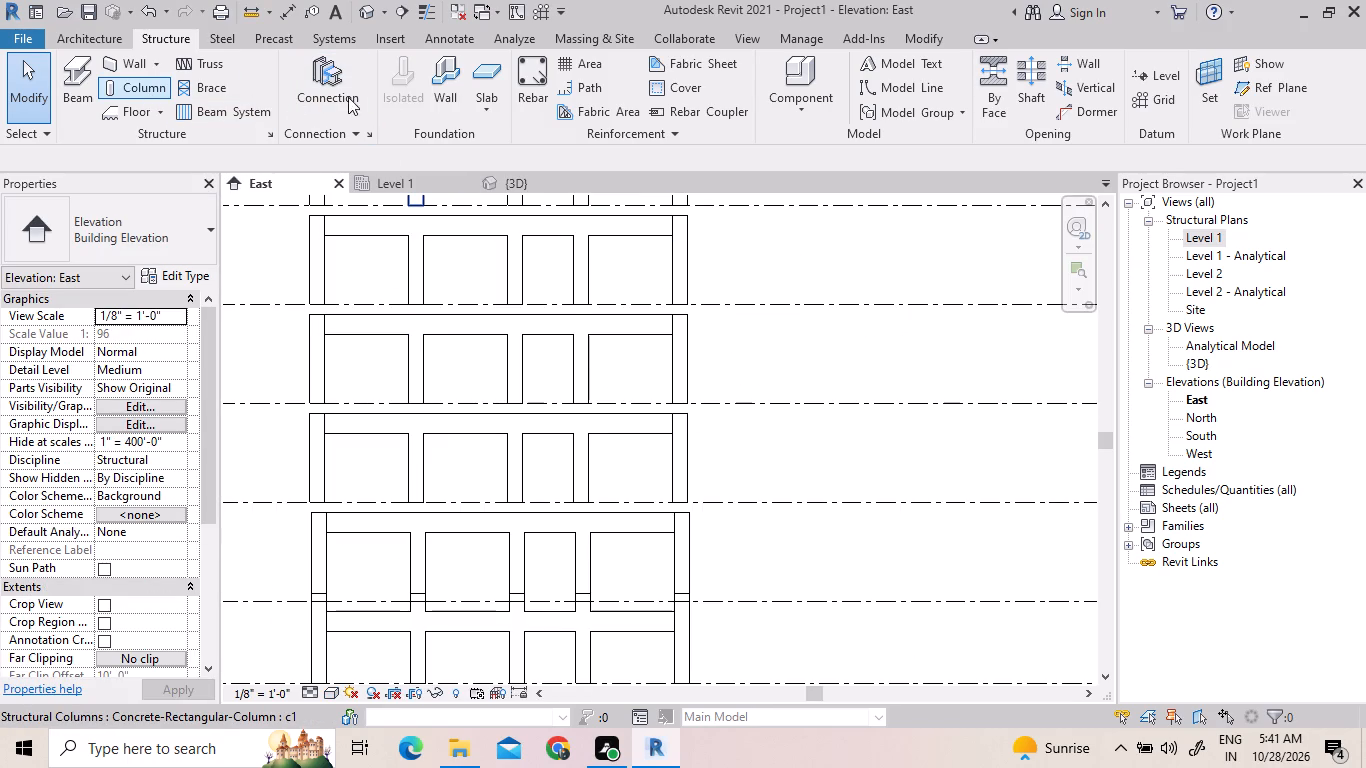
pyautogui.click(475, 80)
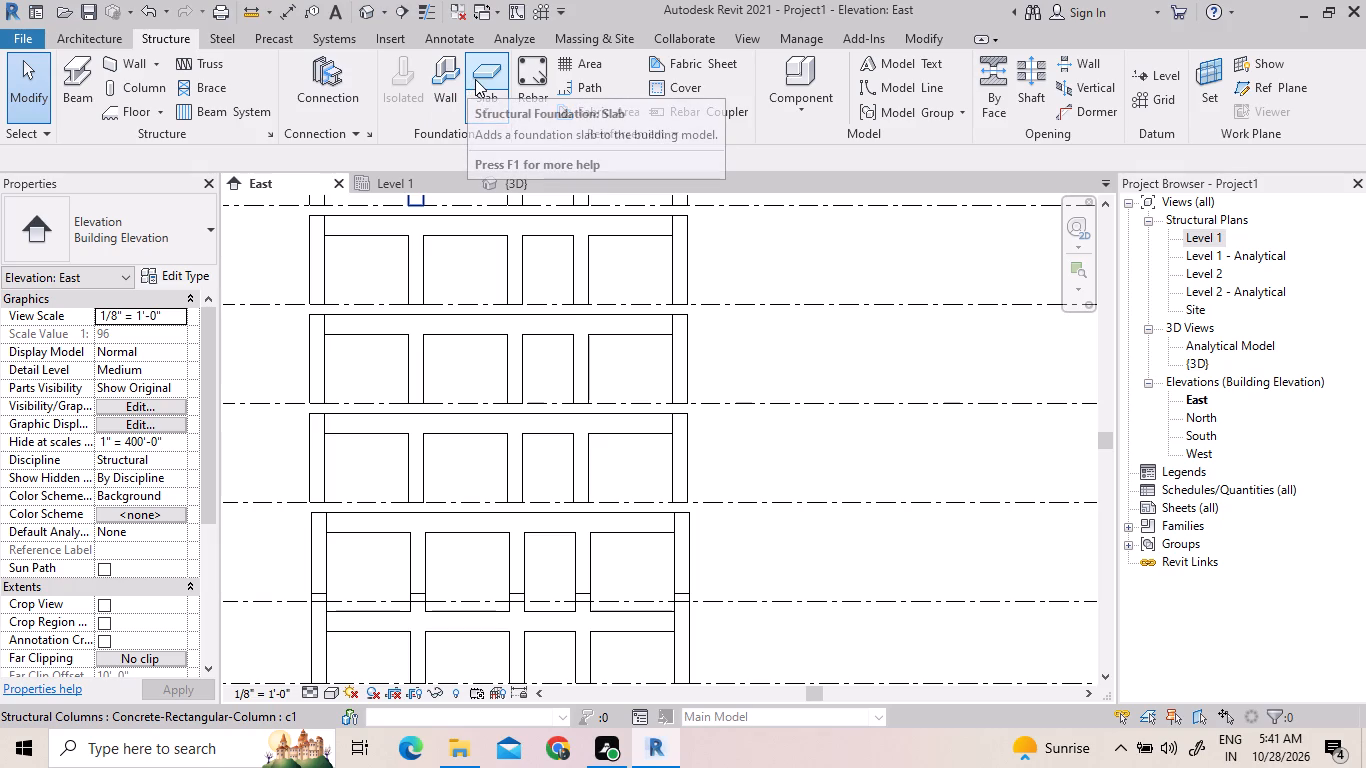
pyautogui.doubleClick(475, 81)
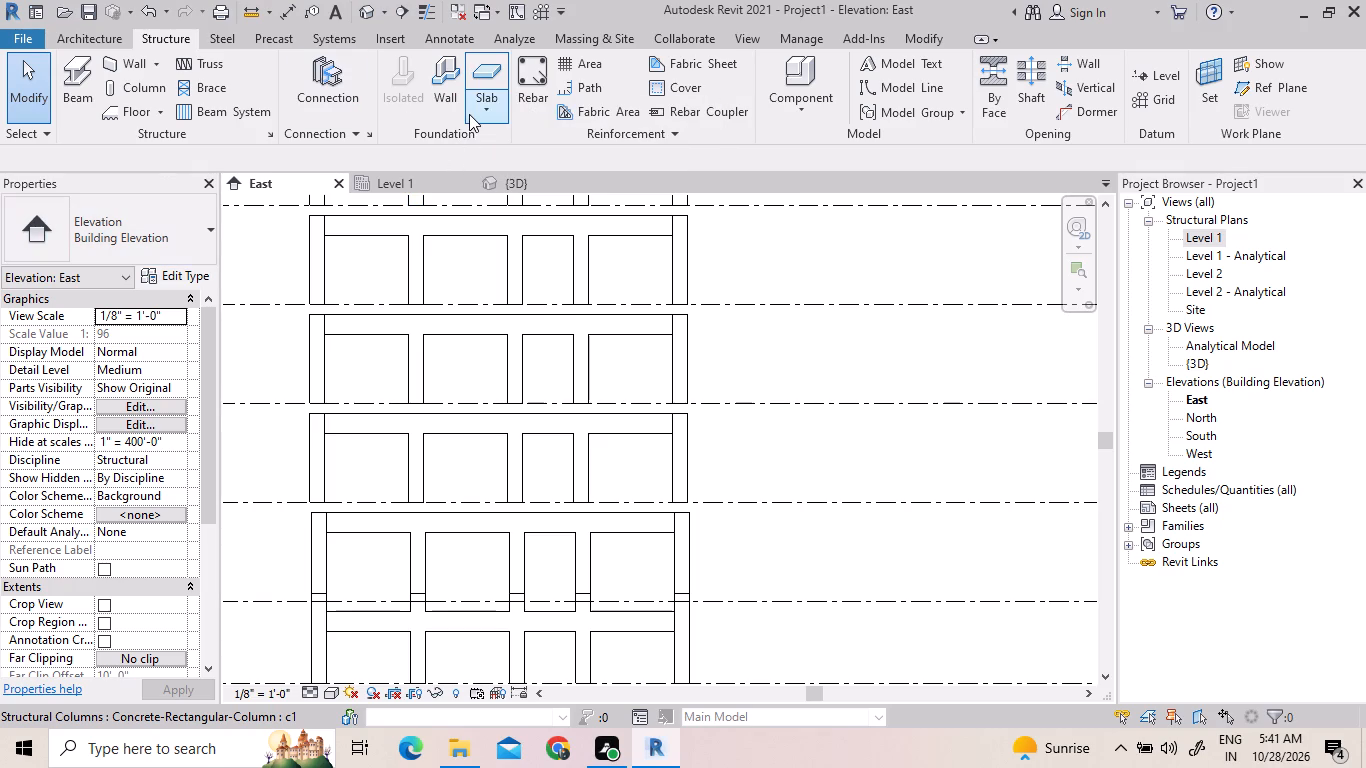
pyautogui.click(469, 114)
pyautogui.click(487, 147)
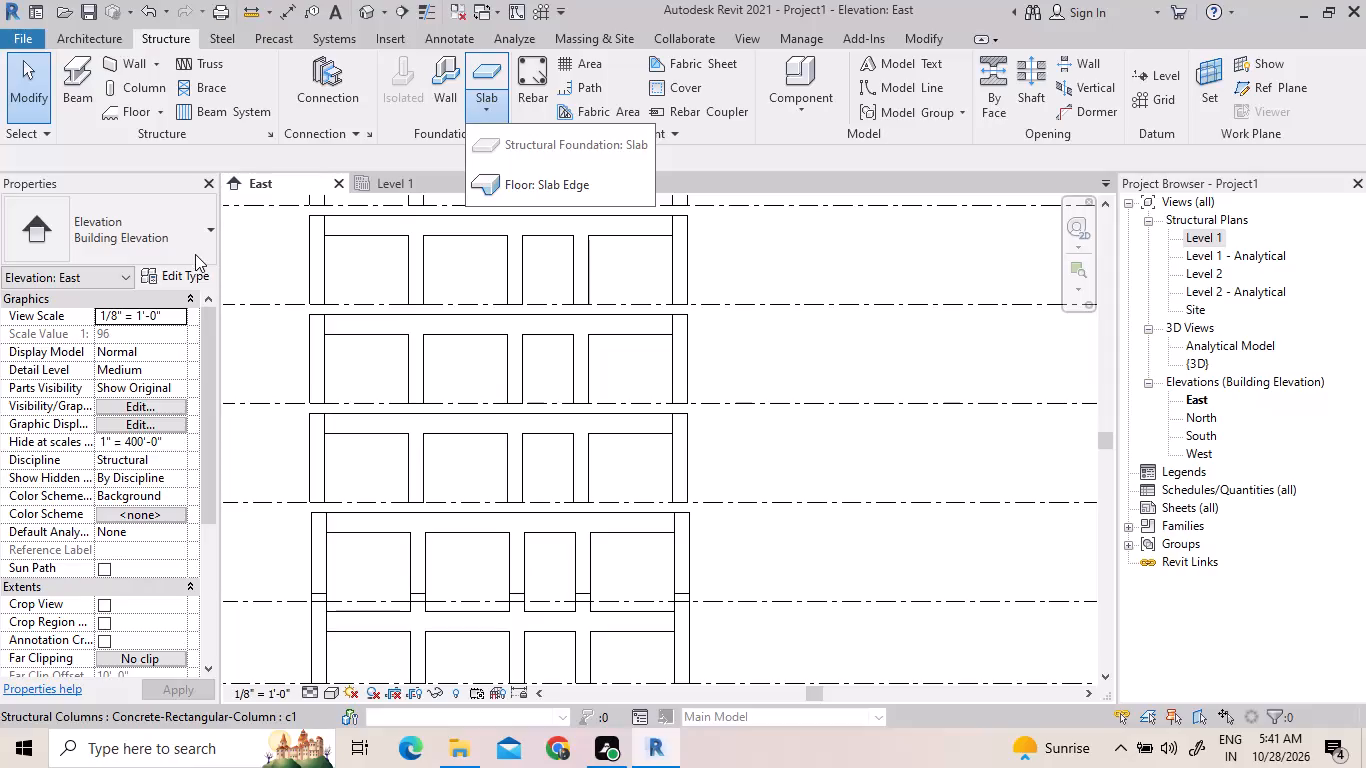
# Rename the Structural Plan view type of the Level 1 plan as slab.
pyautogui.click(404, 182)
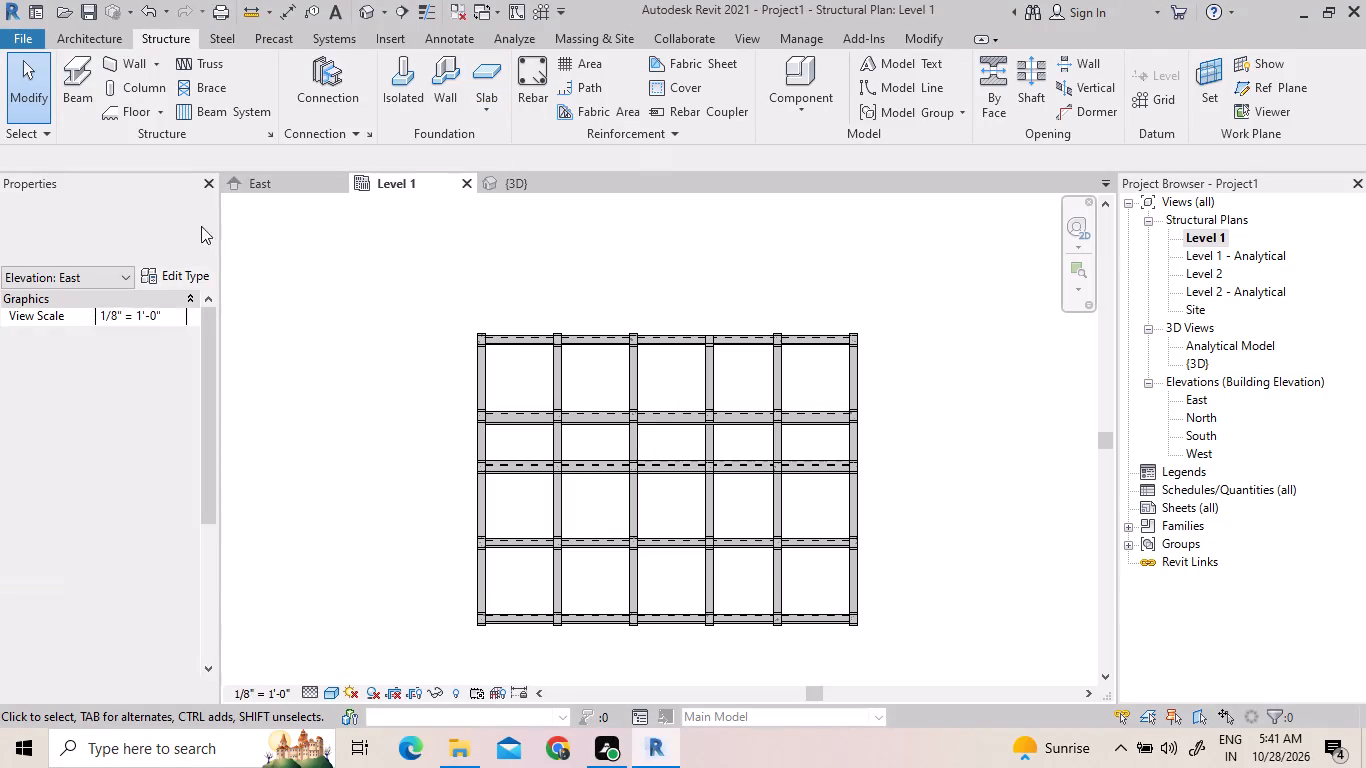
pyautogui.click(174, 280)
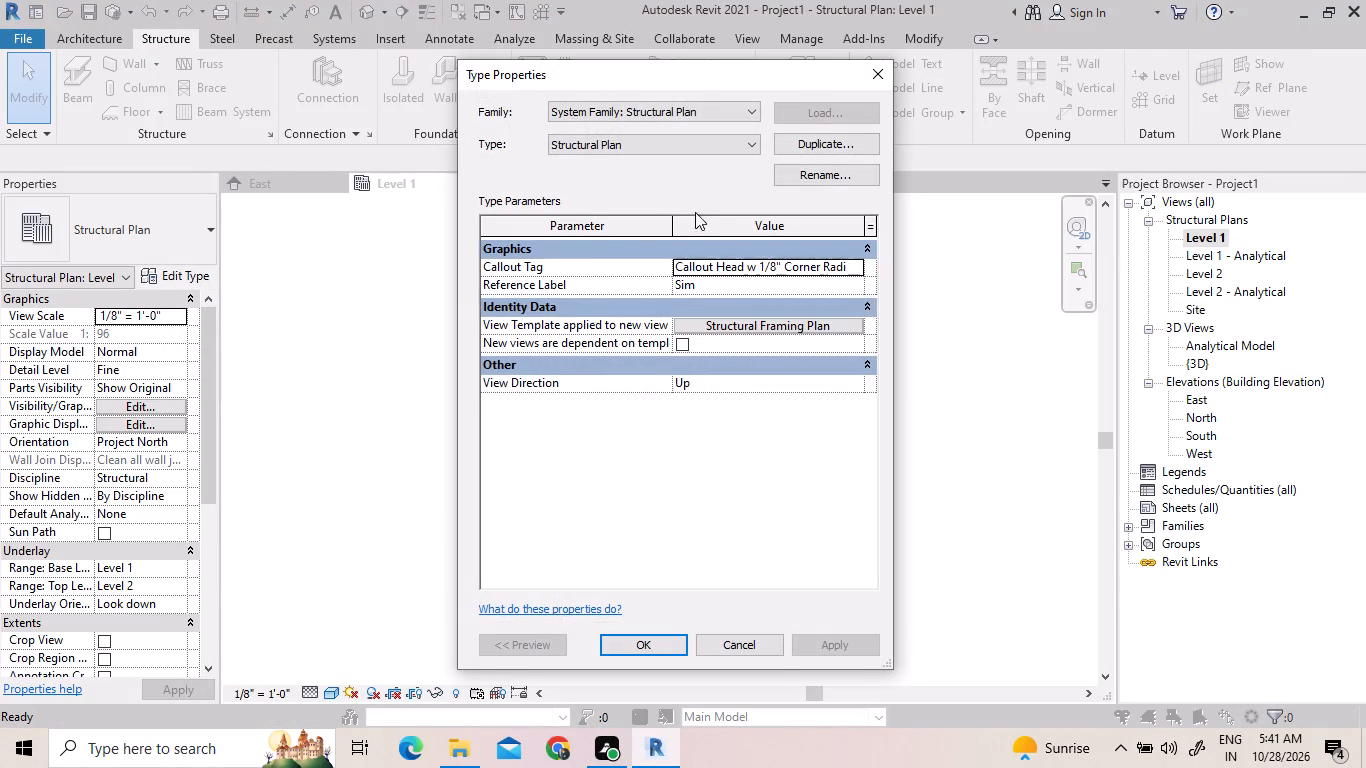
pyautogui.click(755, 142)
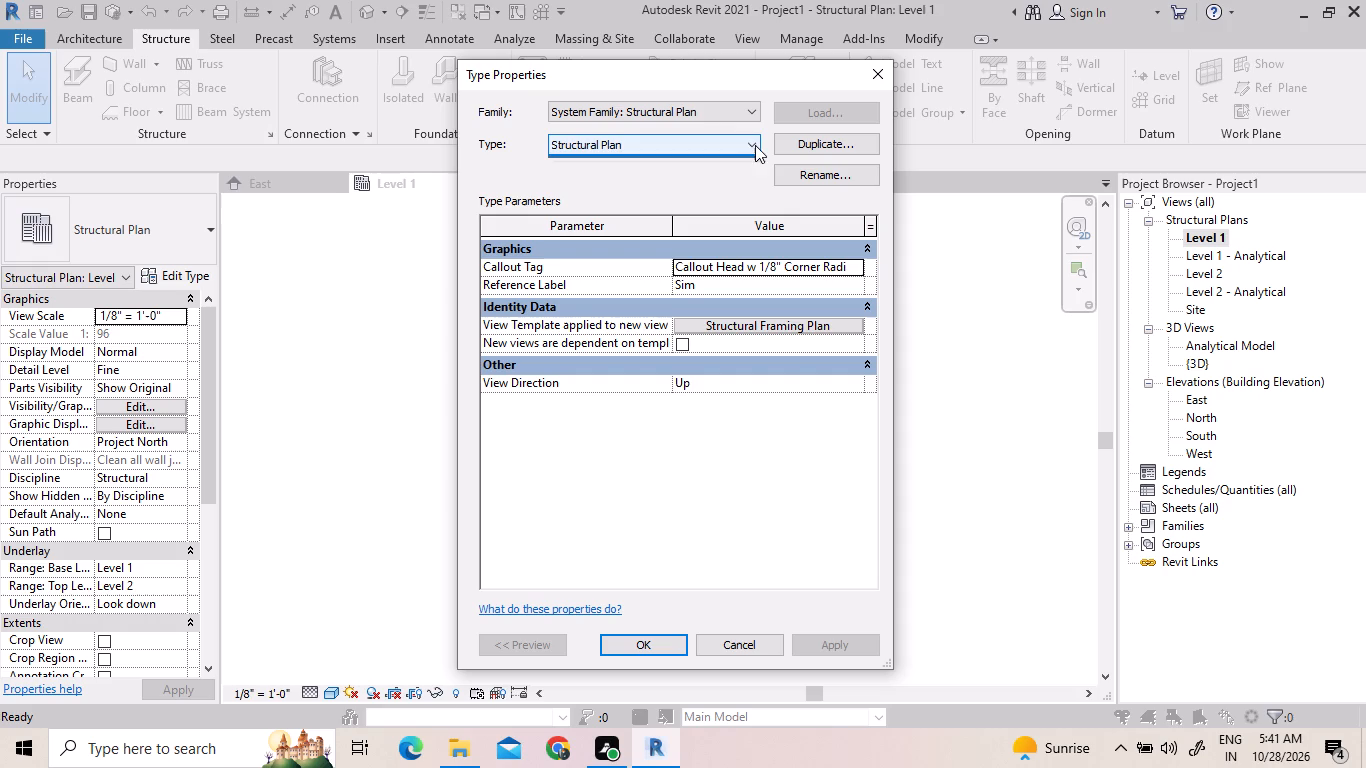
pyautogui.click(800, 167)
pyautogui.click(802, 172)
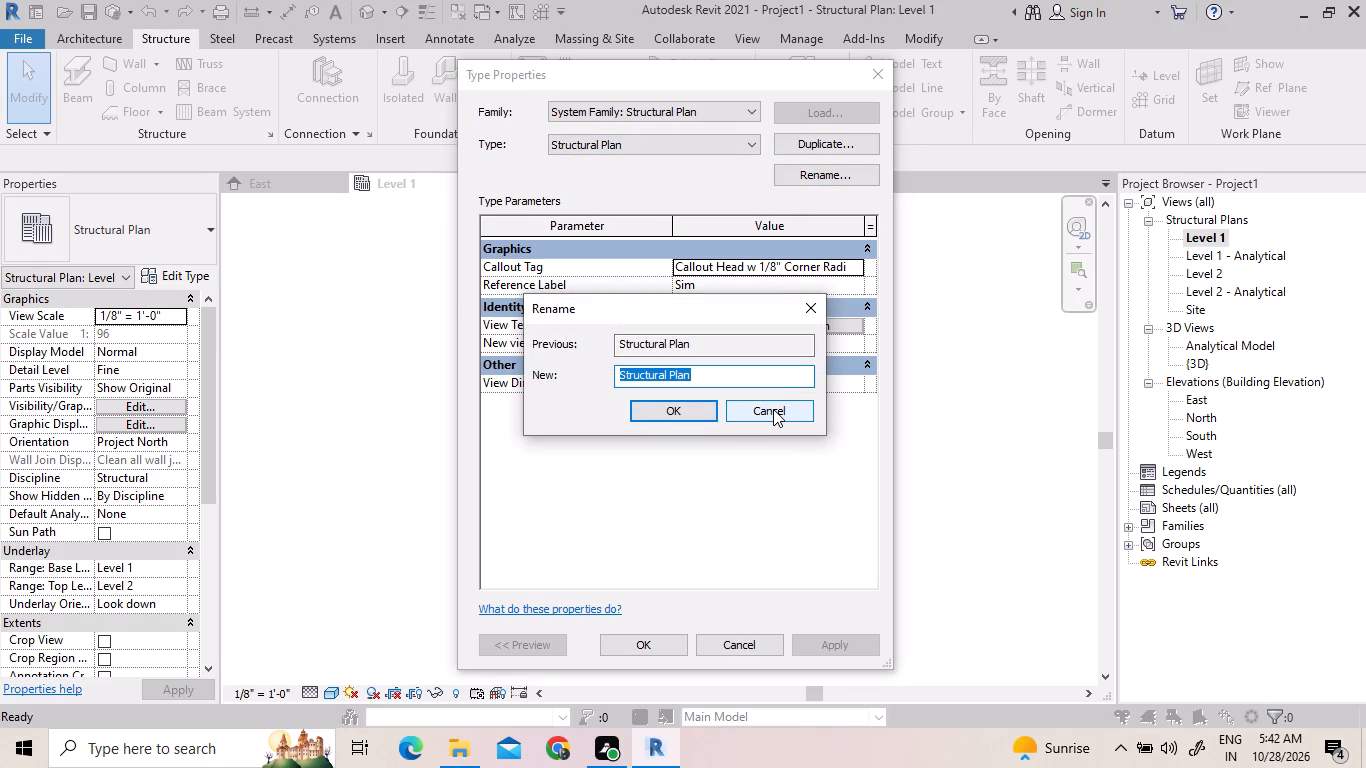
pyautogui.write('slab')
pyautogui.press('Return')
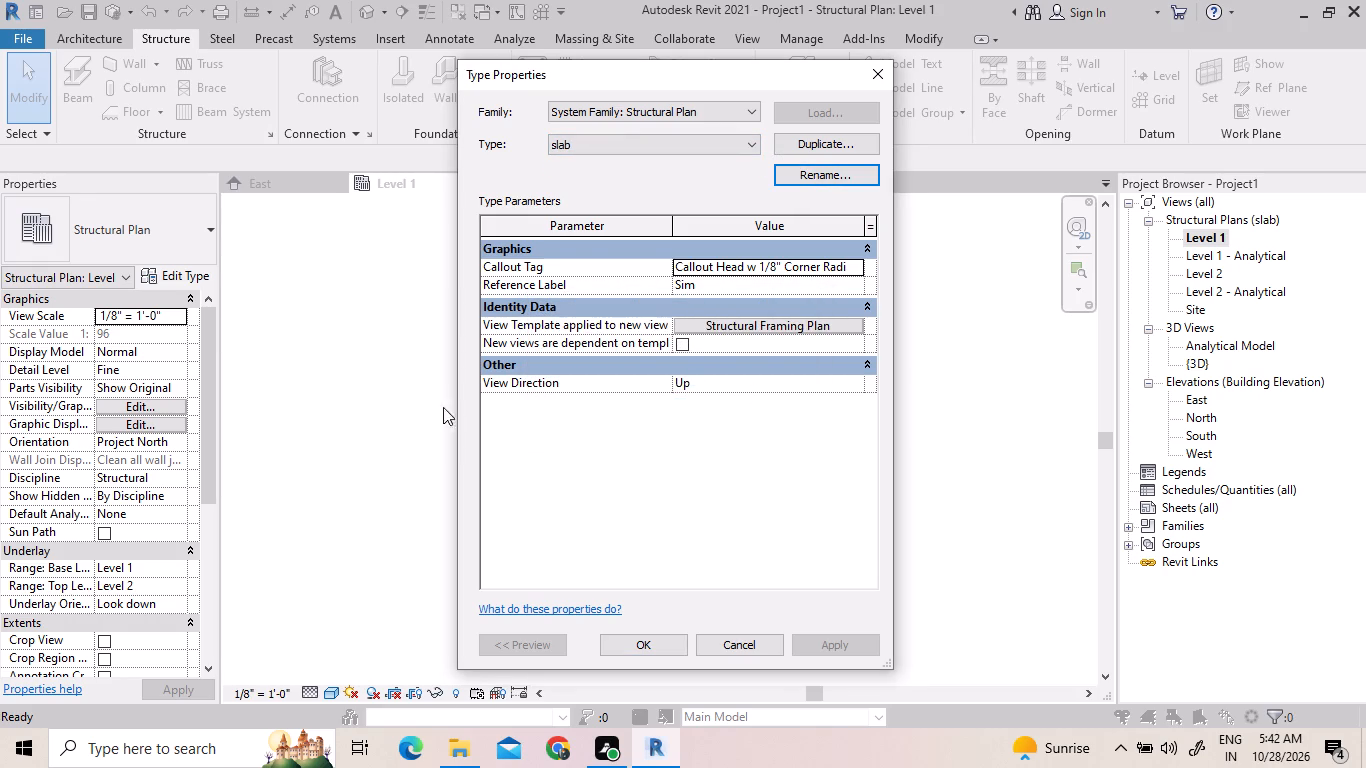
pyautogui.click(174, 557)
pyautogui.click(629, 640)
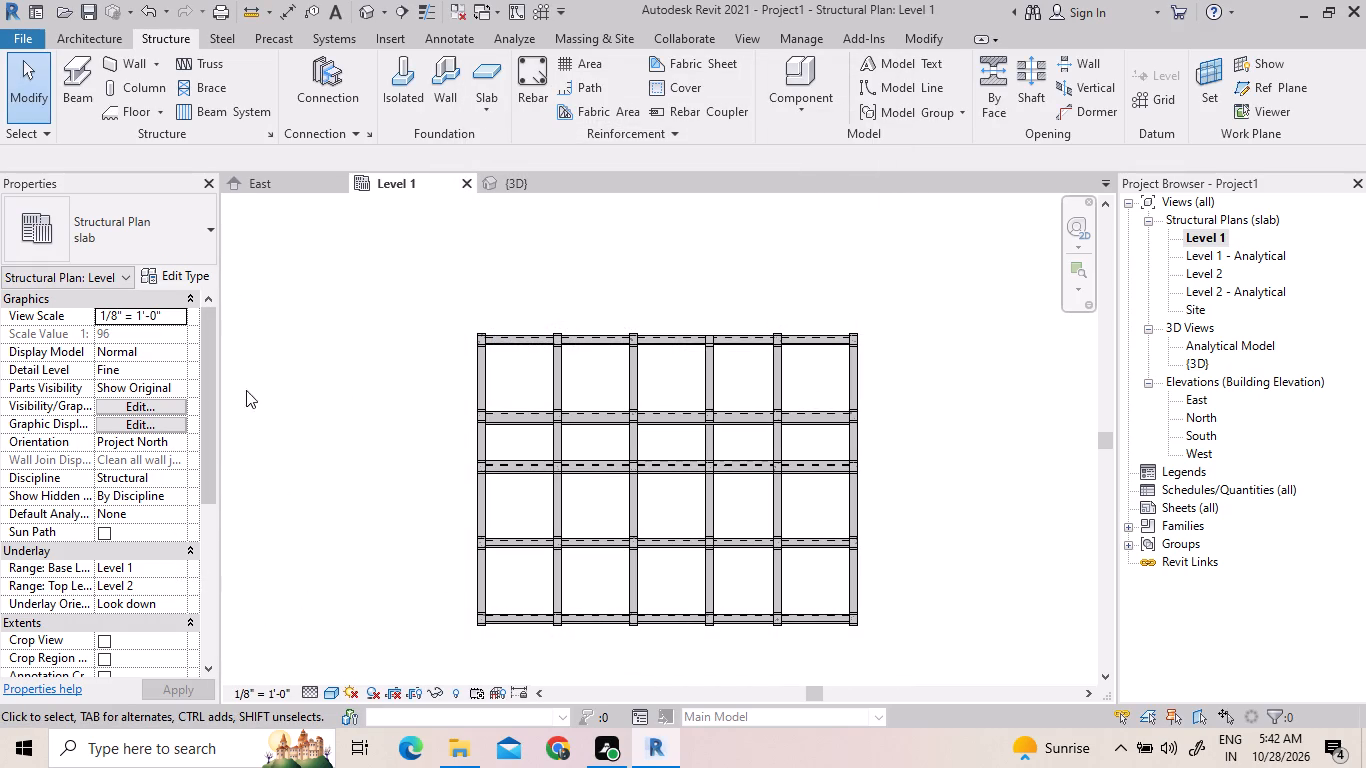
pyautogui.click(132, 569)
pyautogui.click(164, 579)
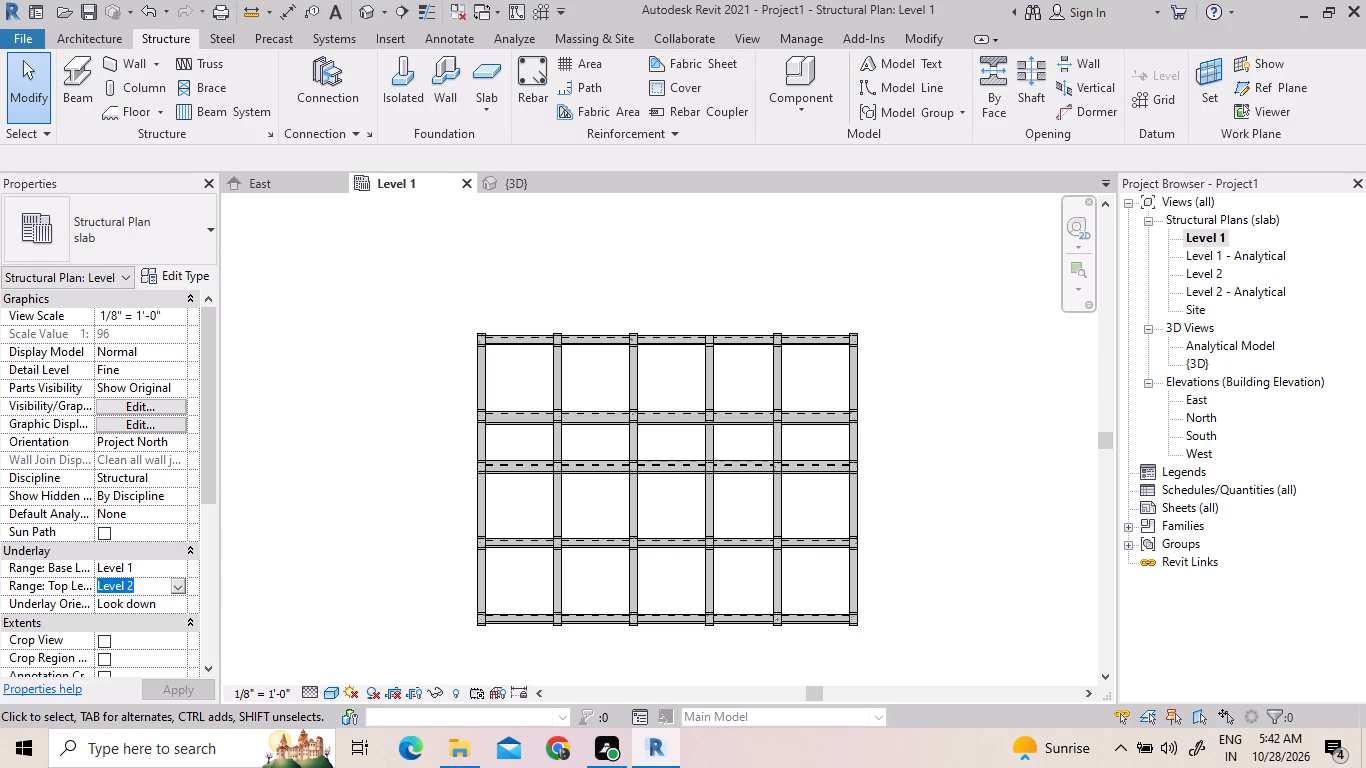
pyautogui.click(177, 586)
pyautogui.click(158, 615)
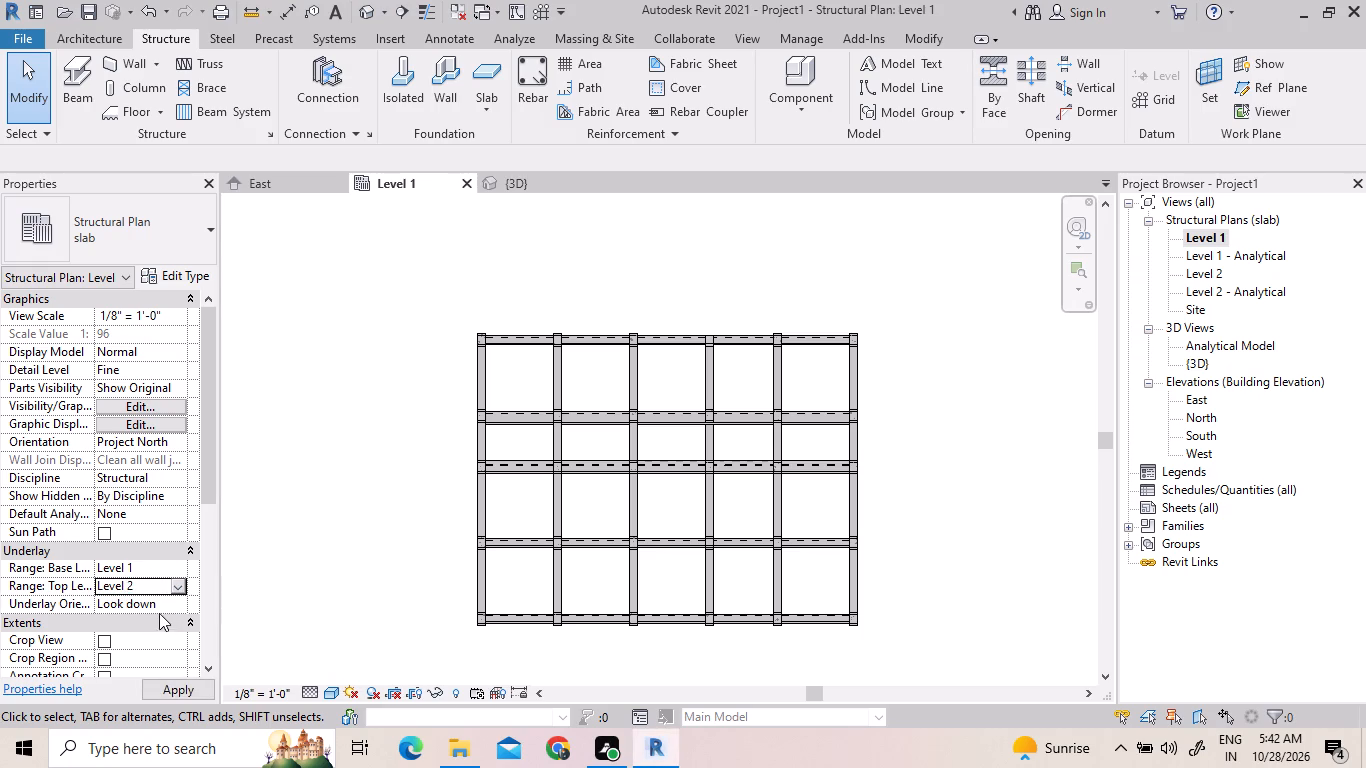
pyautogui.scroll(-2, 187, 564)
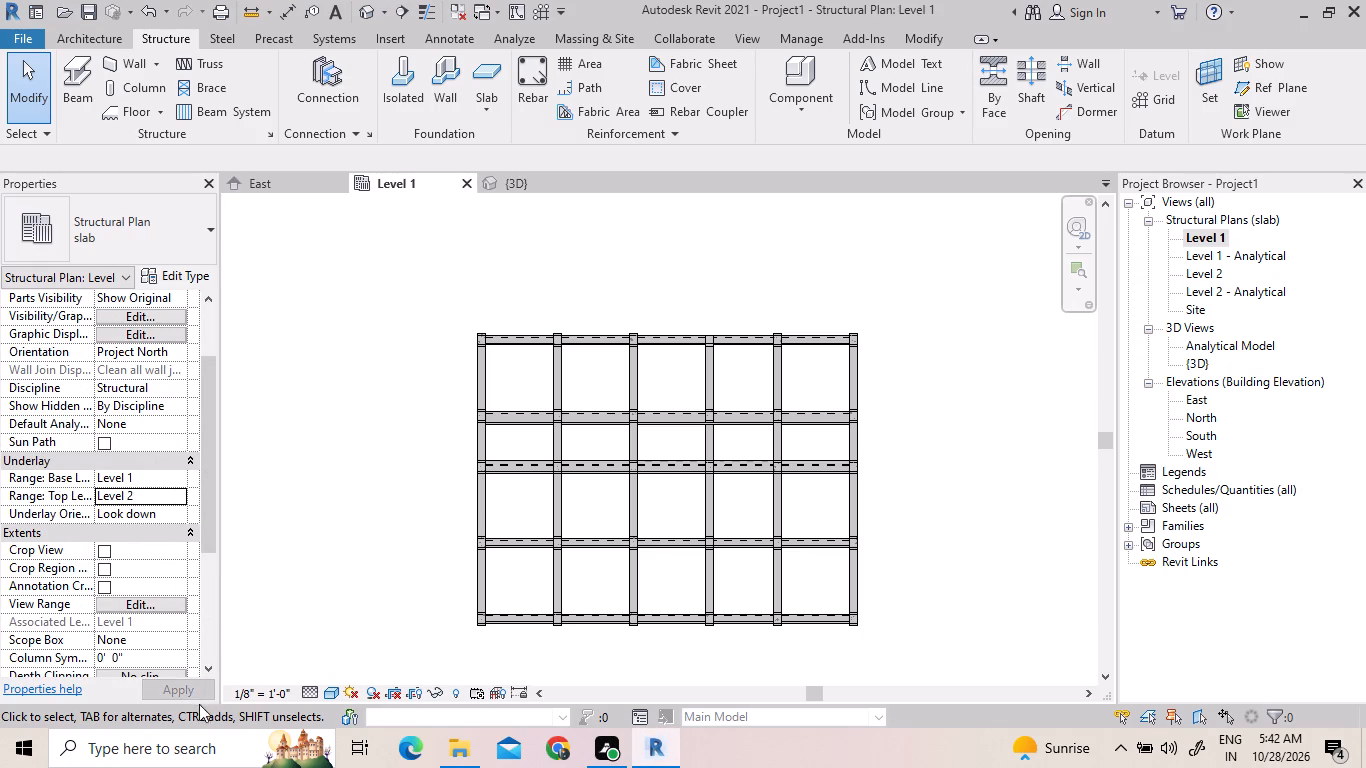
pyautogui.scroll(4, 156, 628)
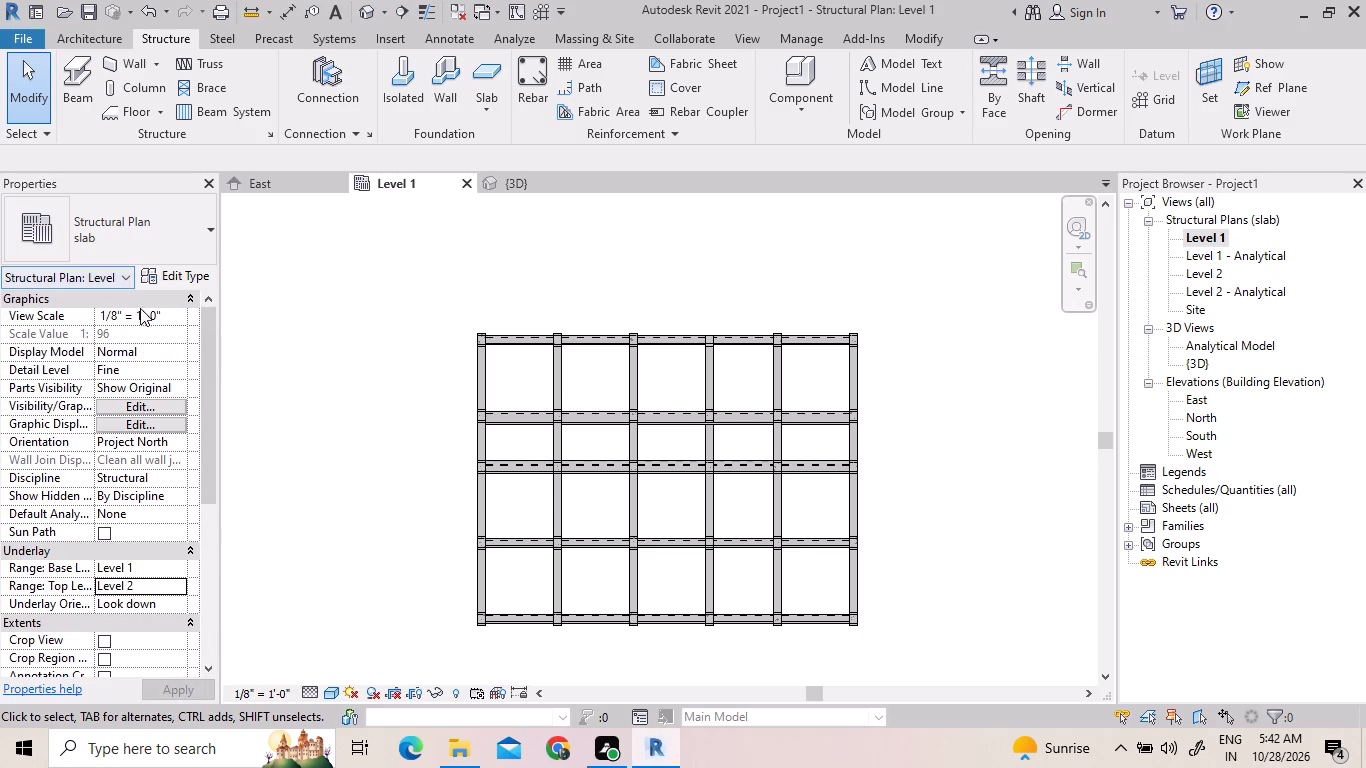
# Review the Level 1 structural plan's view properties, from the graphics and underlay settings to the extents and identity data.
pyautogui.click(140, 308)
pyautogui.click(178, 307)
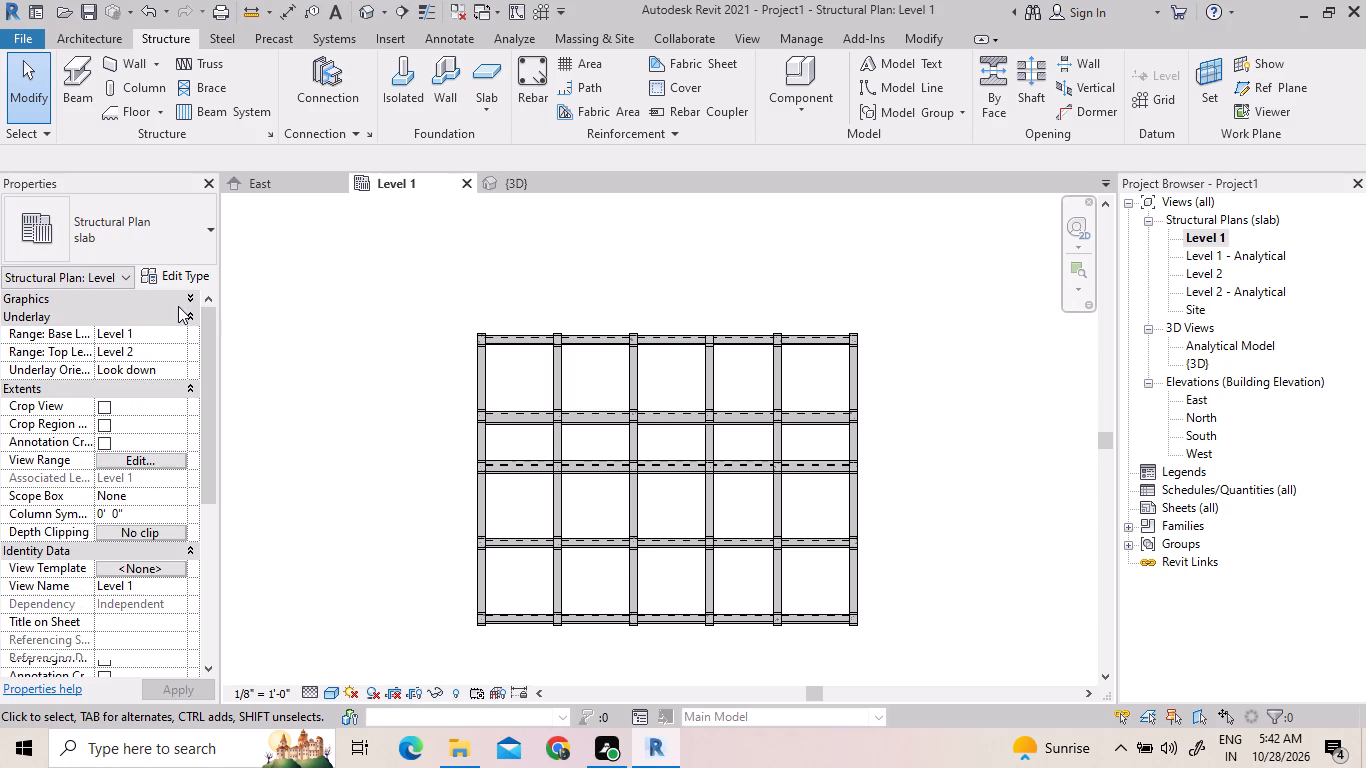
pyautogui.click(174, 294)
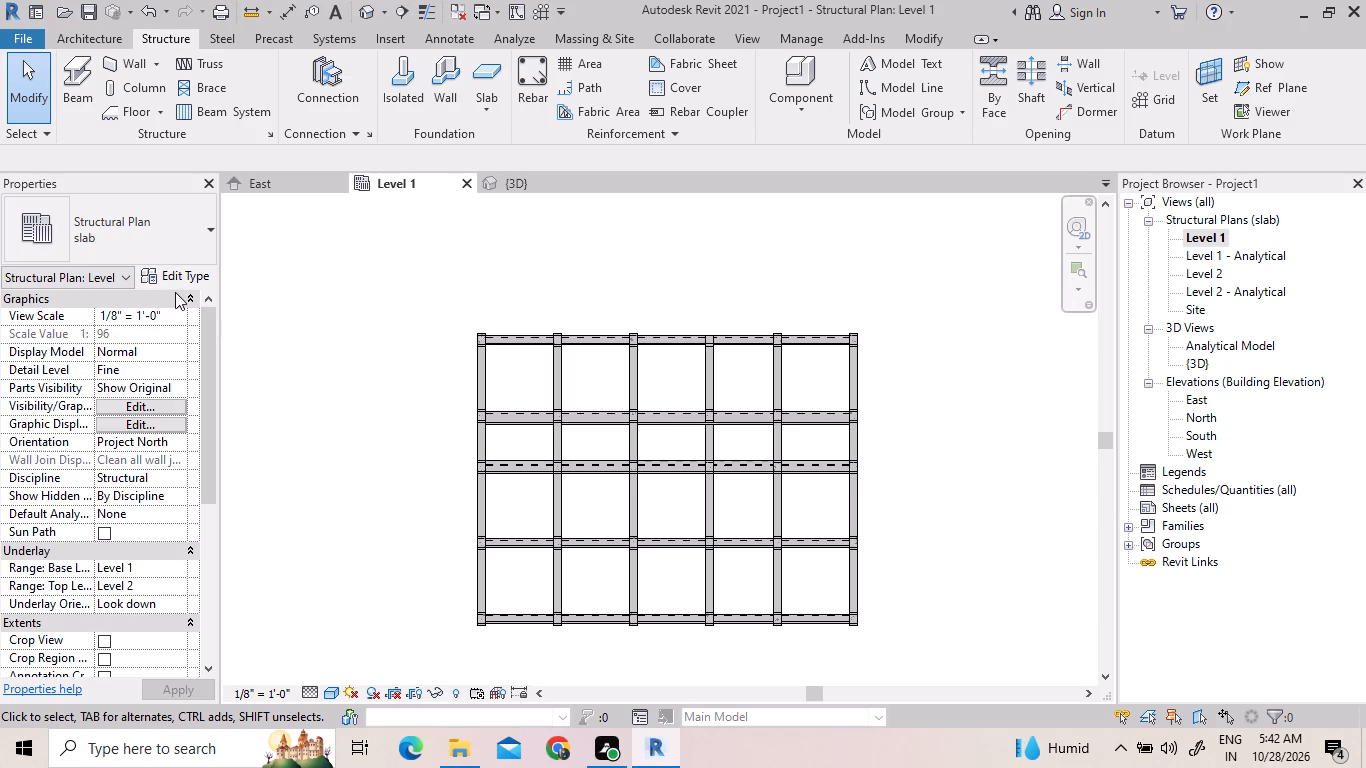
pyautogui.scroll(4, 166, 312)
pyautogui.click(229, 261)
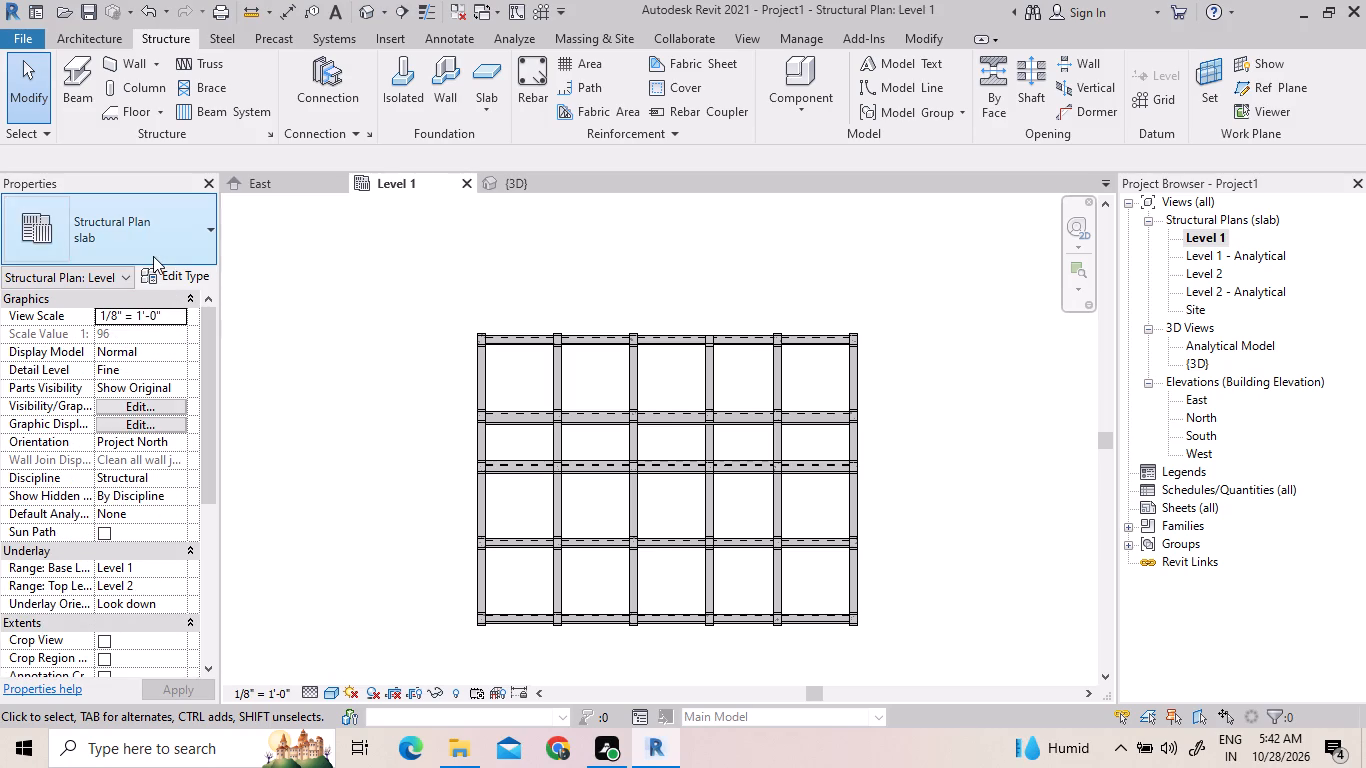
pyautogui.click(151, 256)
pyautogui.click(158, 342)
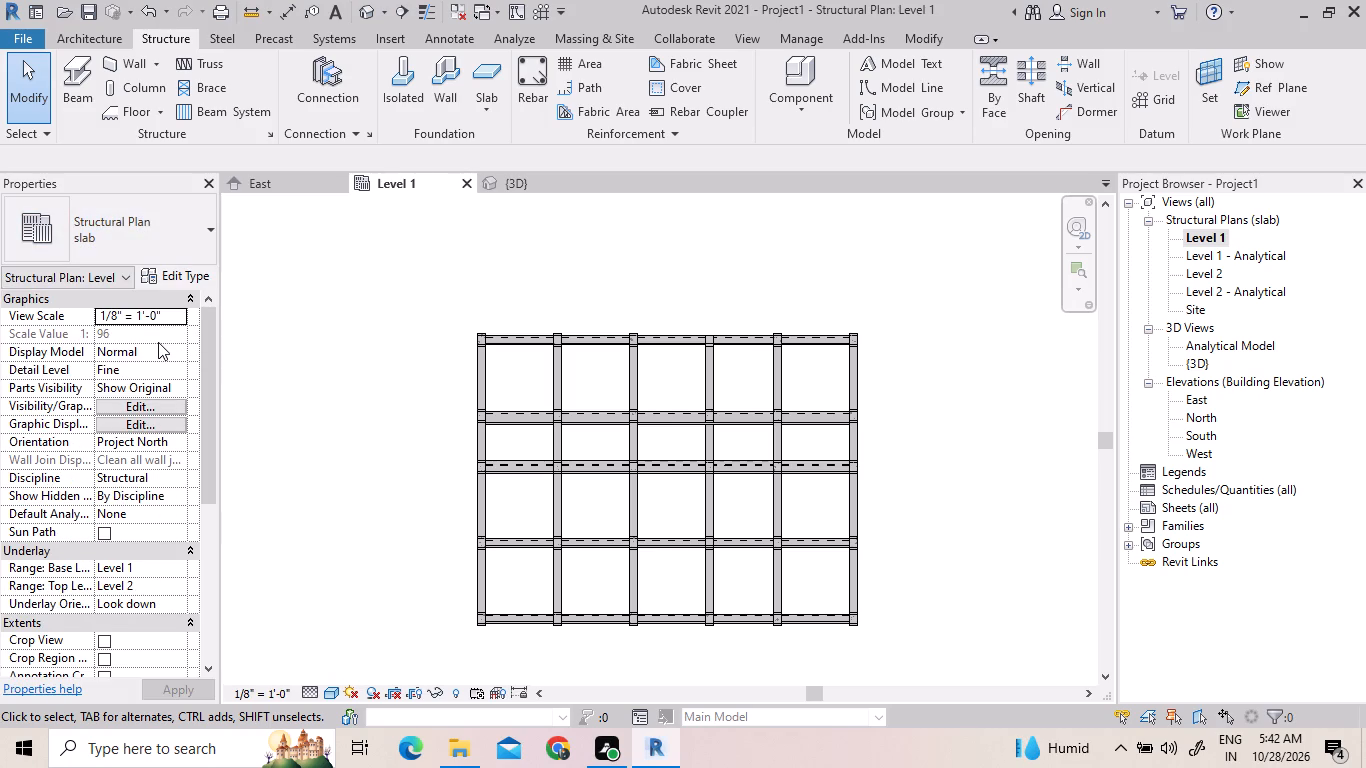
pyautogui.scroll(-3, 166, 328)
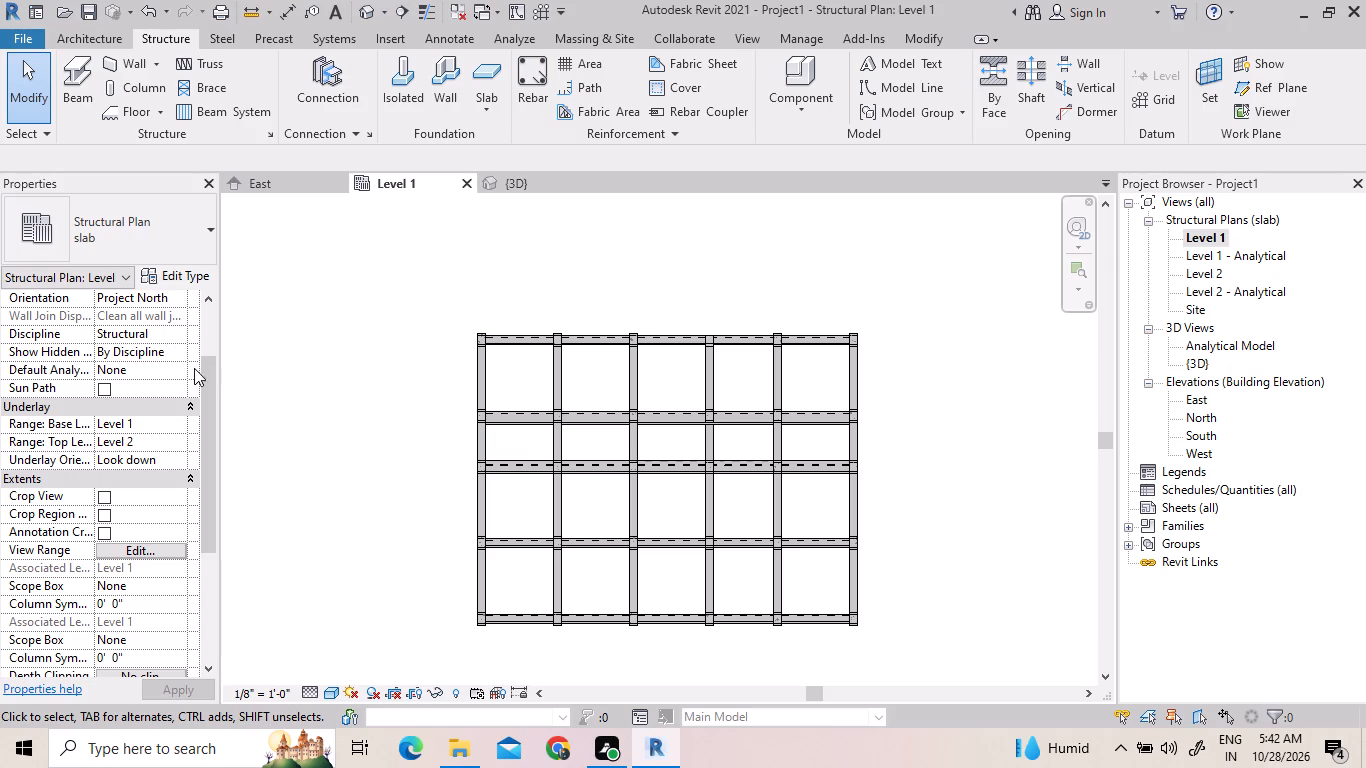
pyautogui.scroll(-1, 170, 500)
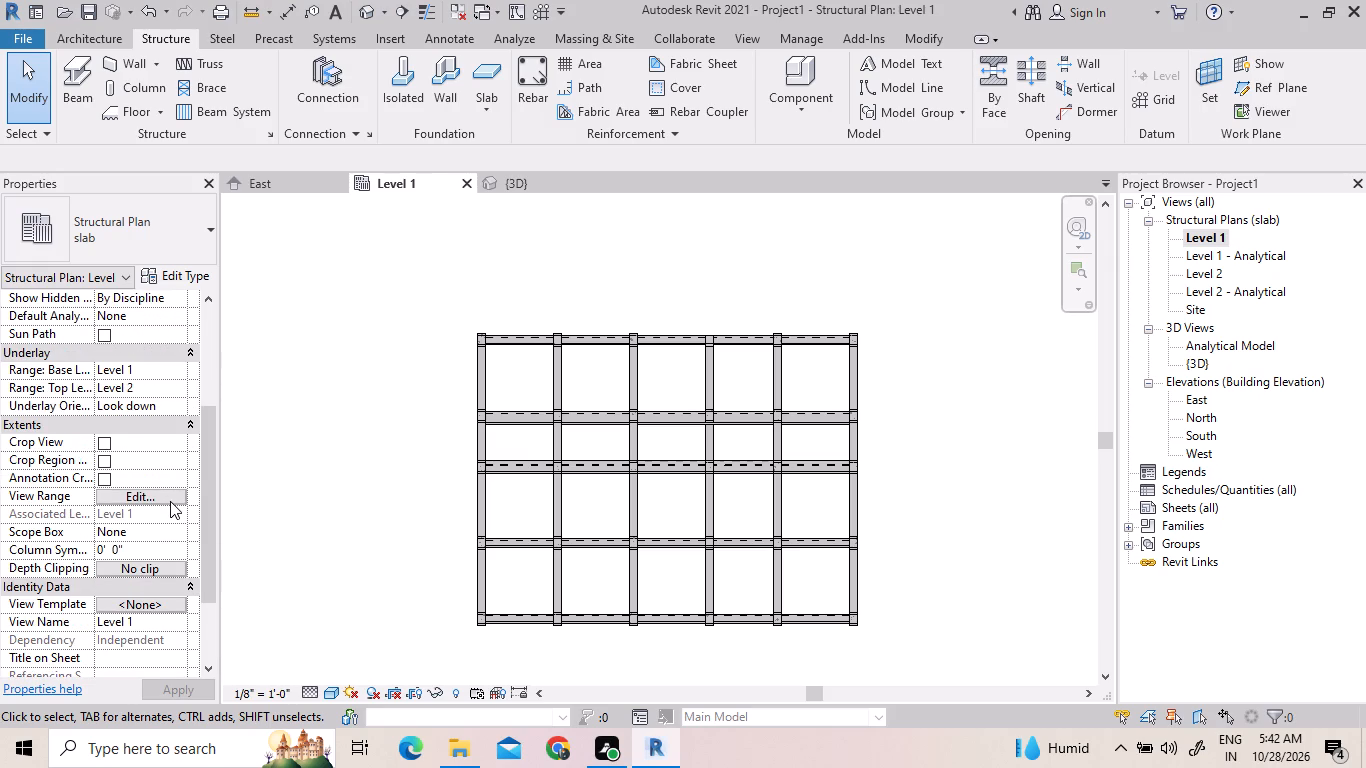
pyautogui.scroll(-1, 170, 501)
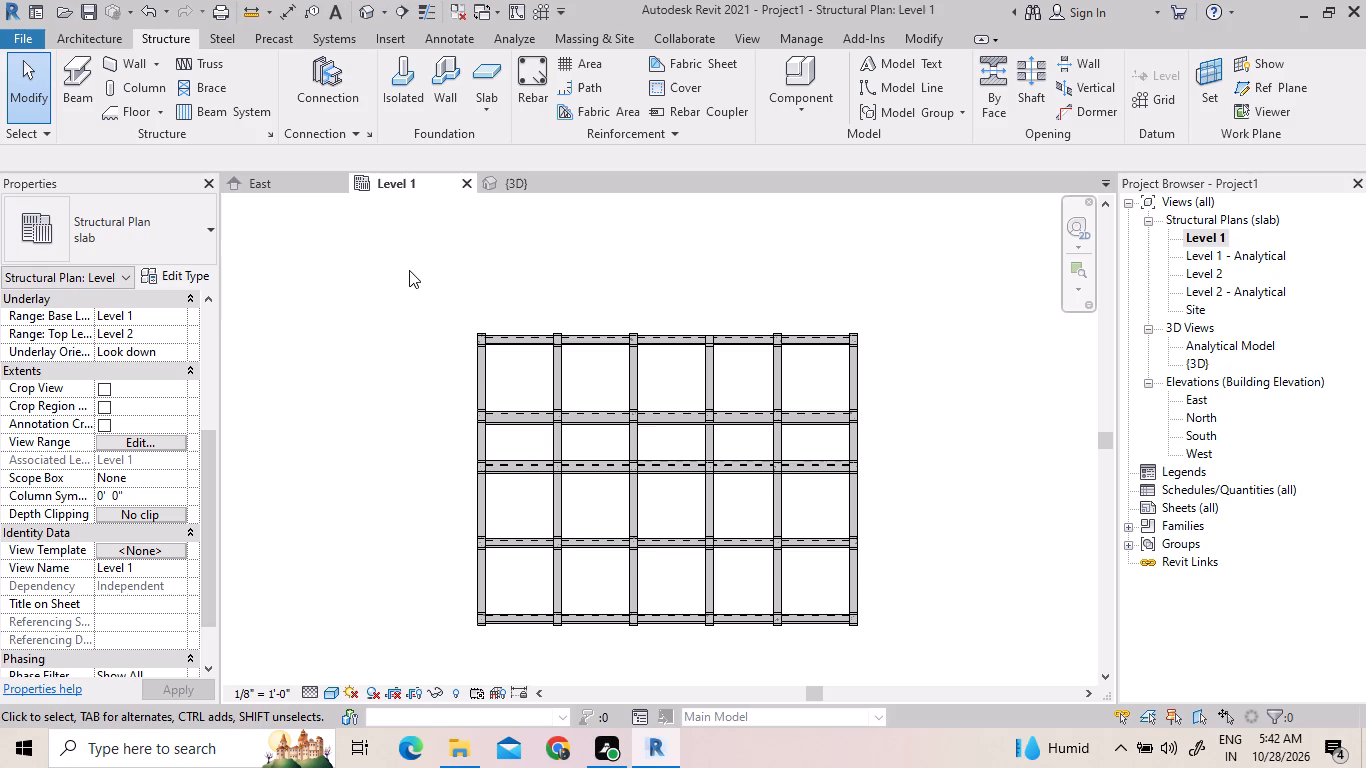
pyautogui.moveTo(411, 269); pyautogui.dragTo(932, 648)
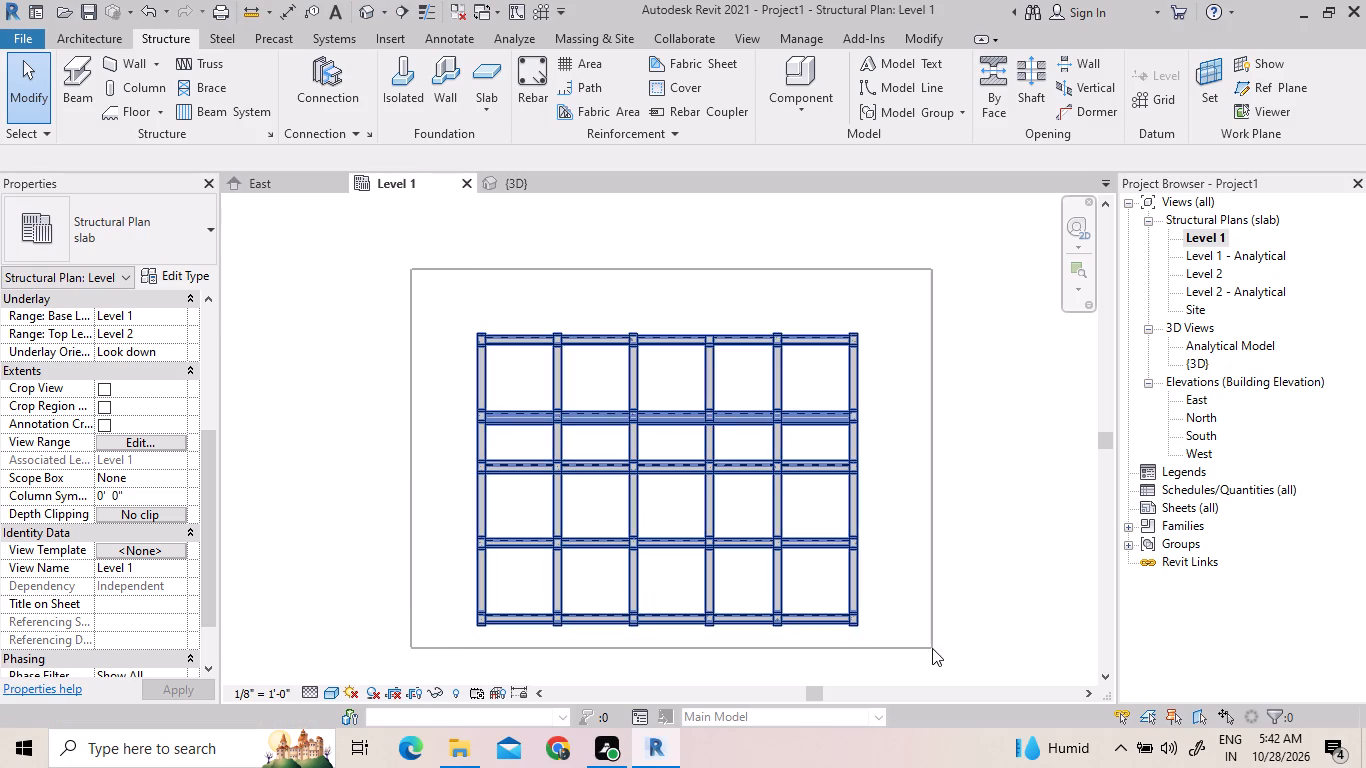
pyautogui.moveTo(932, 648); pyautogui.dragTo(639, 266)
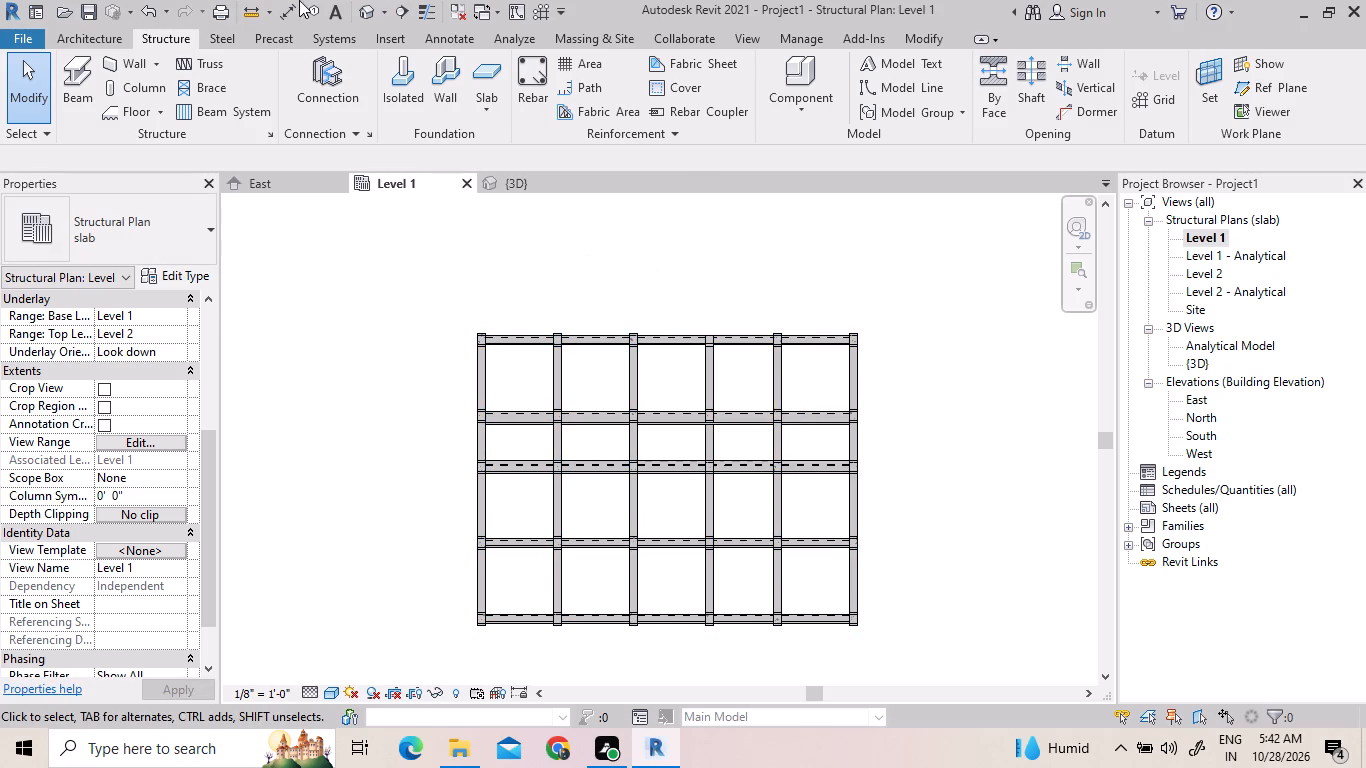
# Create a 6" Foundation Slab in the Level 1 plan with a rectangular boundary about 49' 0" by 36' 11" between opposite outer frame corners.
pyautogui.click(478, 76)
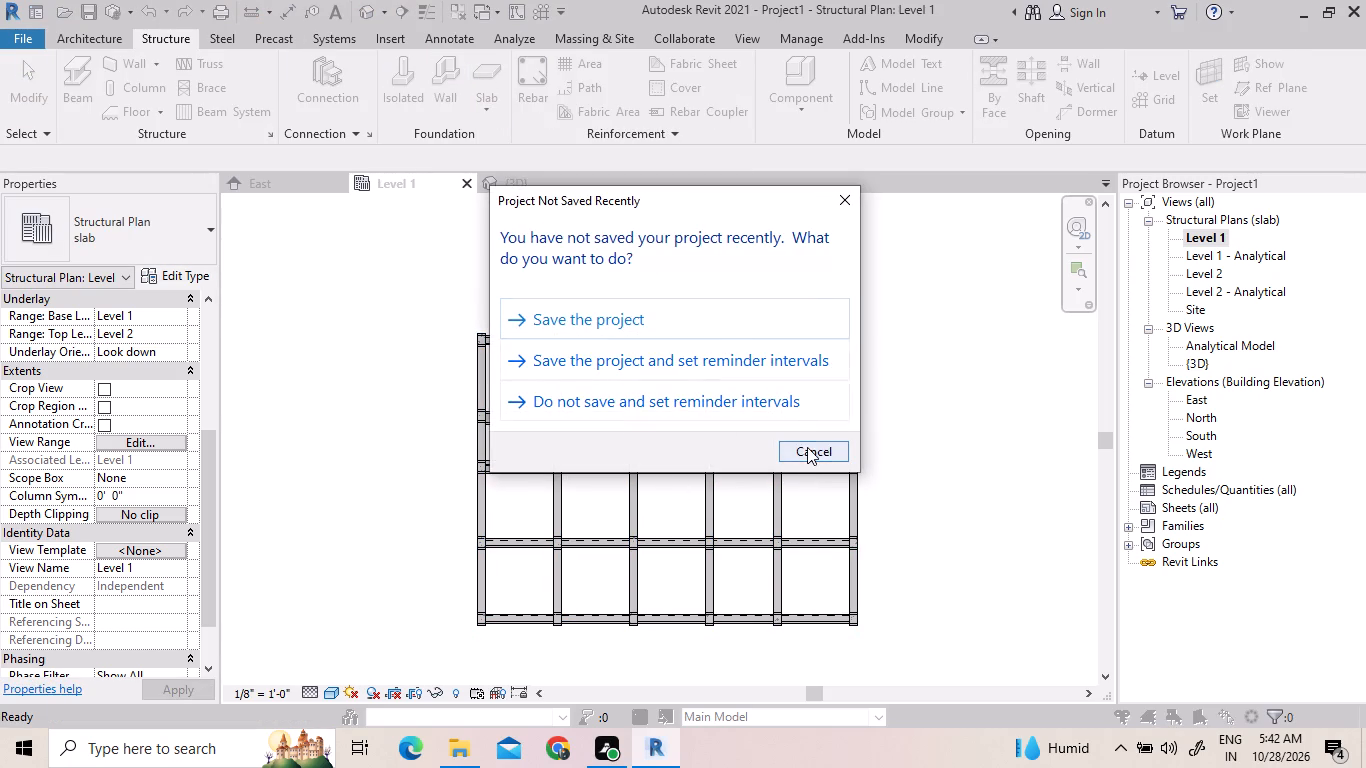
pyautogui.click(808, 447)
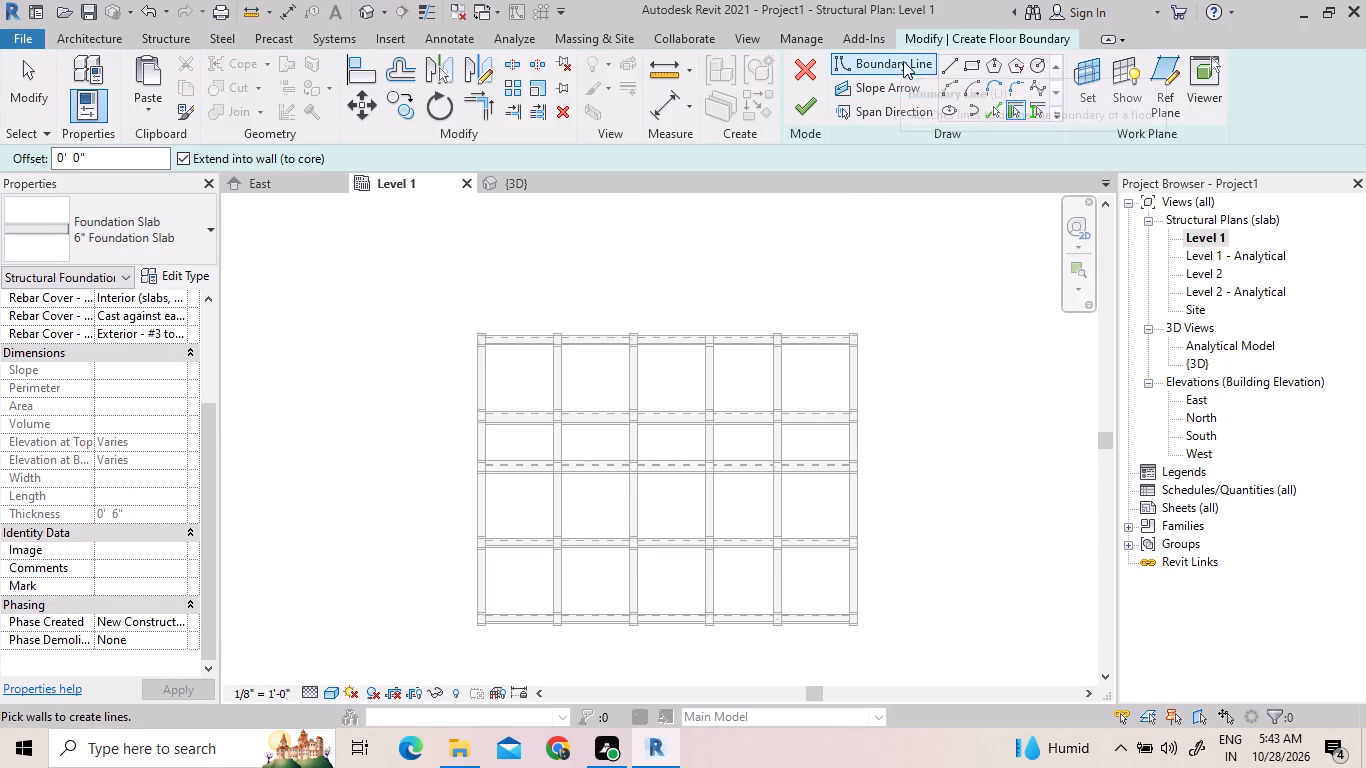
pyautogui.click(980, 61)
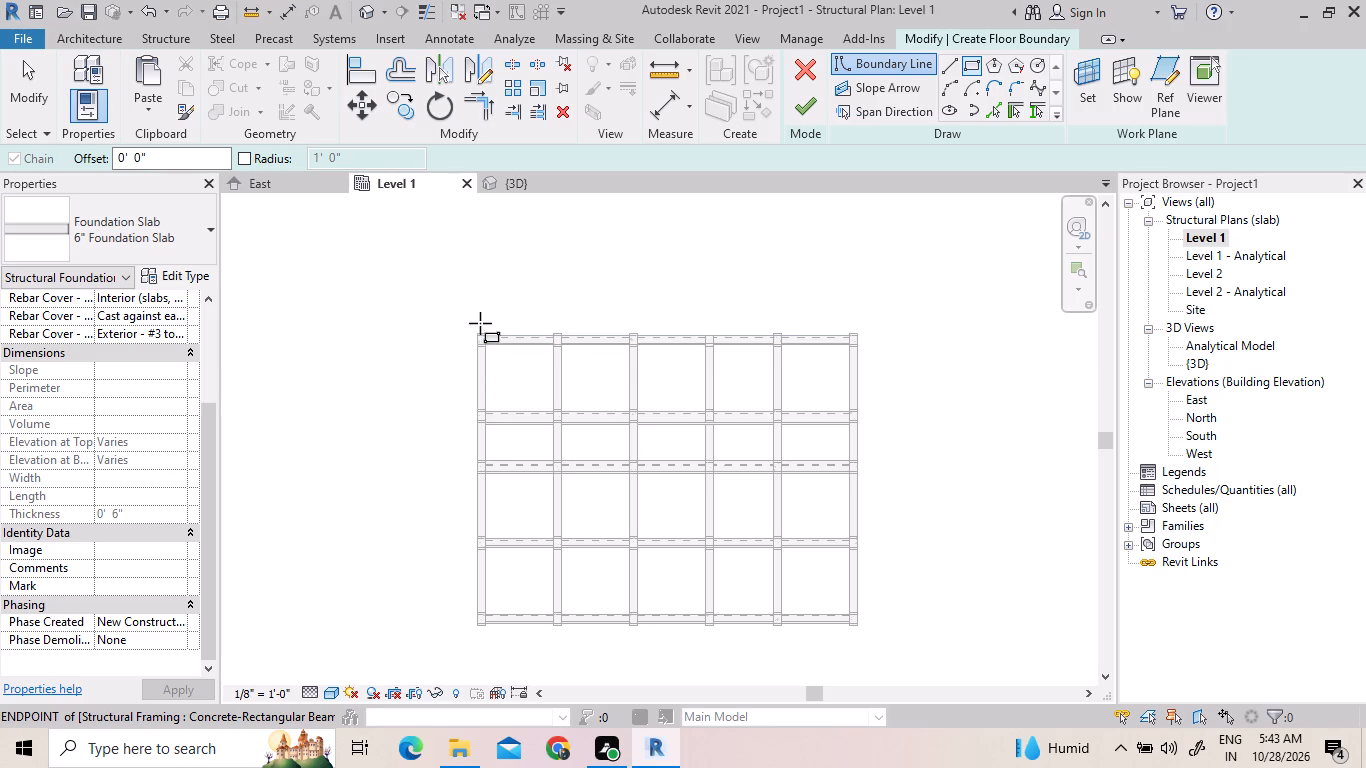
pyautogui.scroll(2, 482, 322)
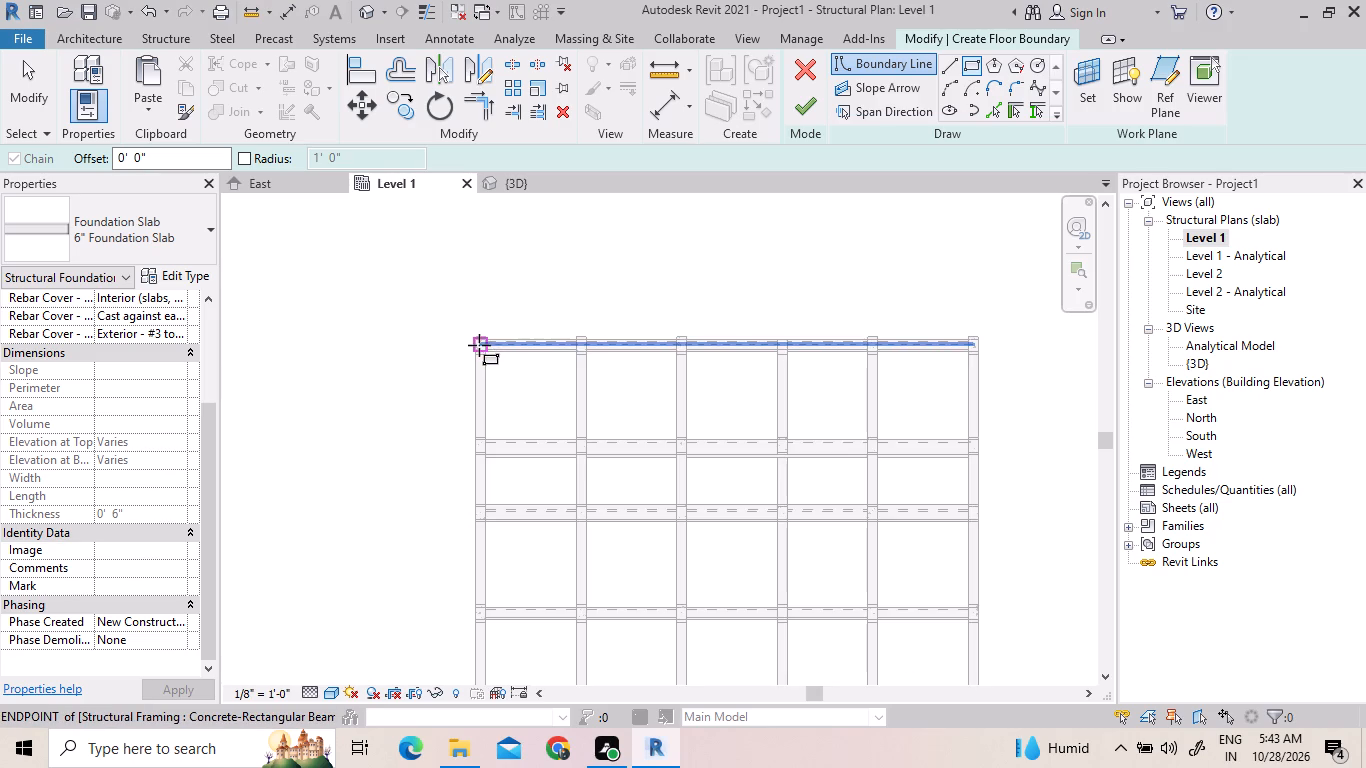
pyautogui.click(479, 345)
pyautogui.scroll(-2, 604, 458)
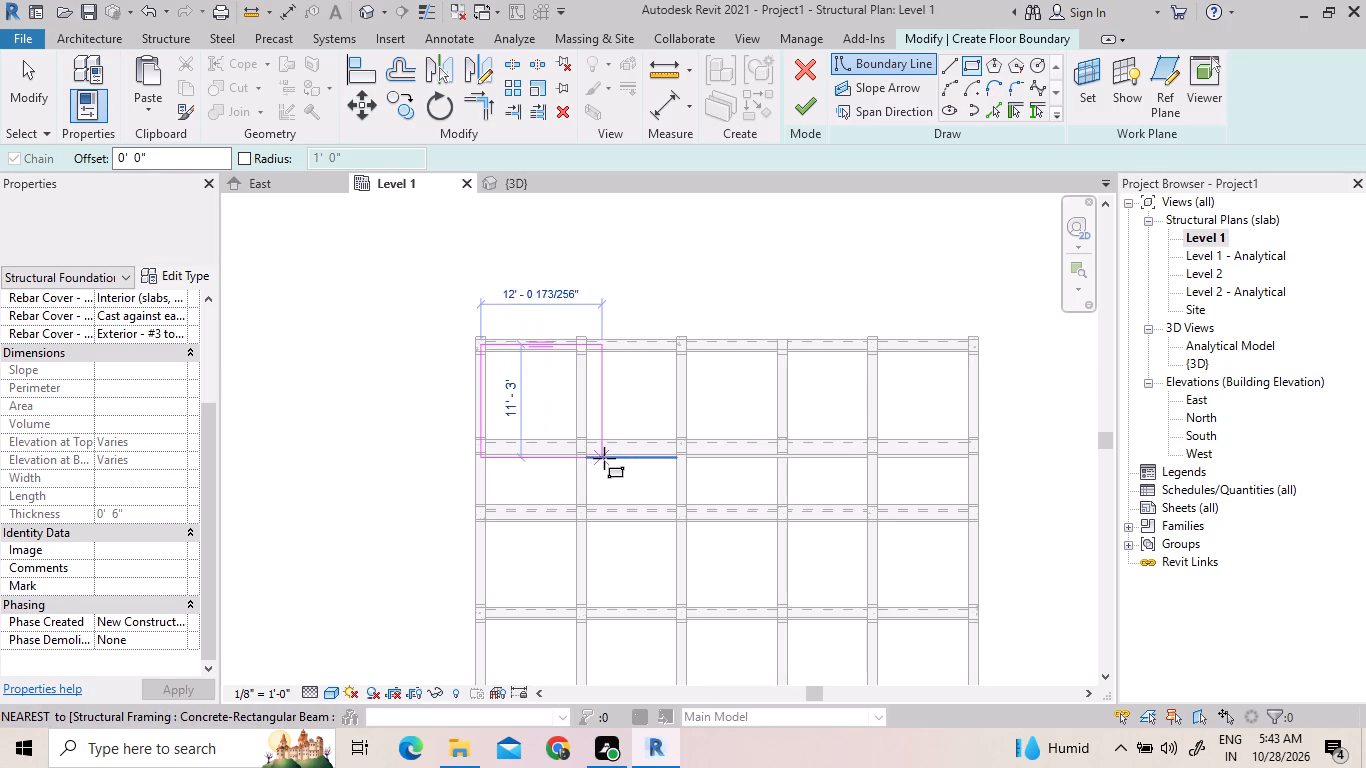
pyautogui.scroll(-4, 604, 458)
pyautogui.scroll(3, 702, 557)
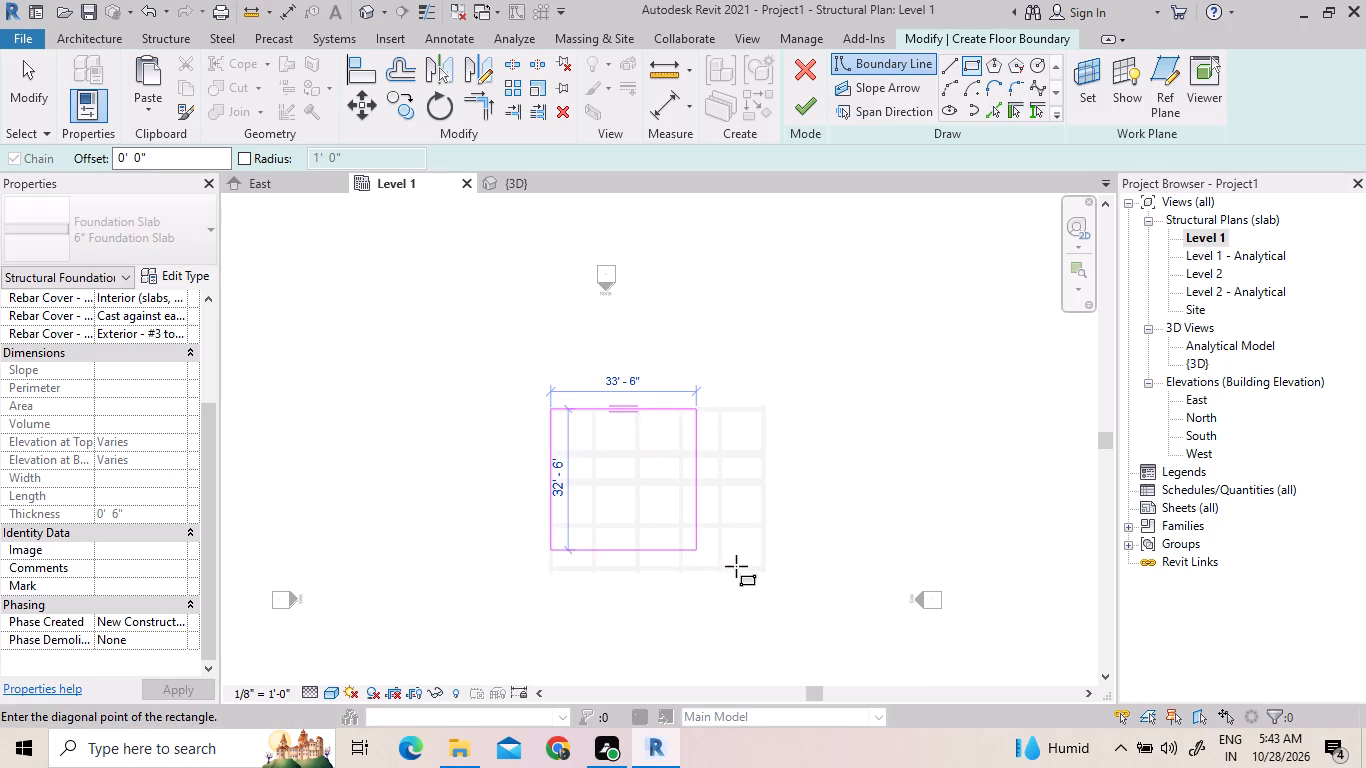
pyautogui.scroll(3, 791, 564)
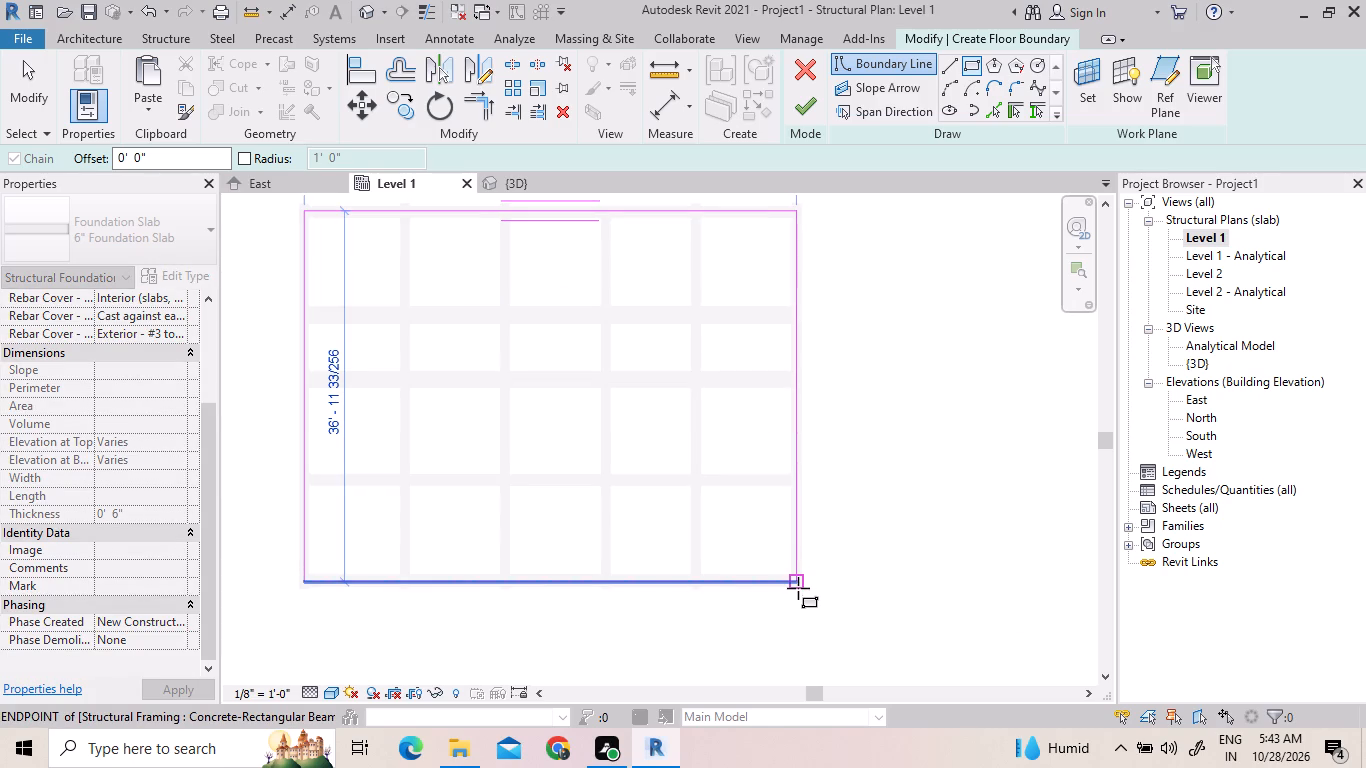
pyautogui.scroll(3, 798, 588)
pyautogui.click(795, 577)
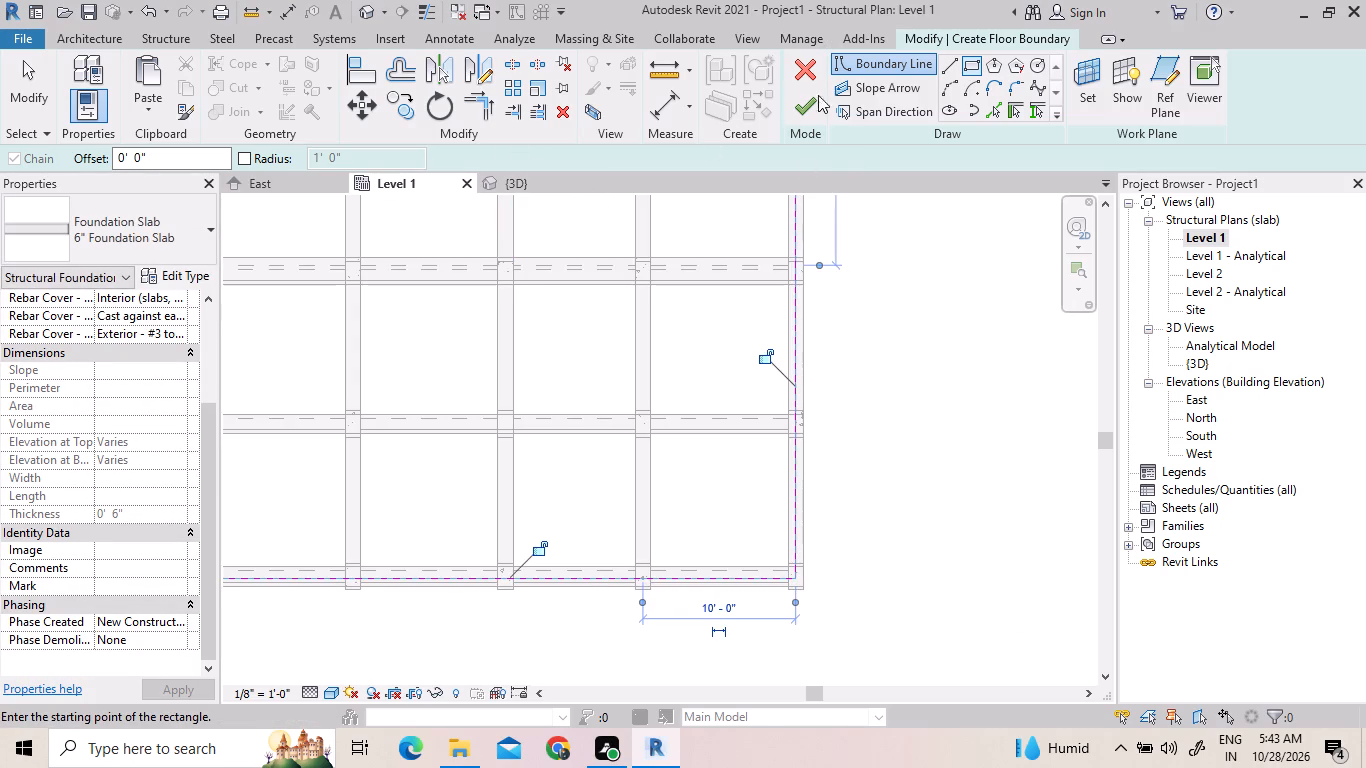
pyautogui.click(799, 118)
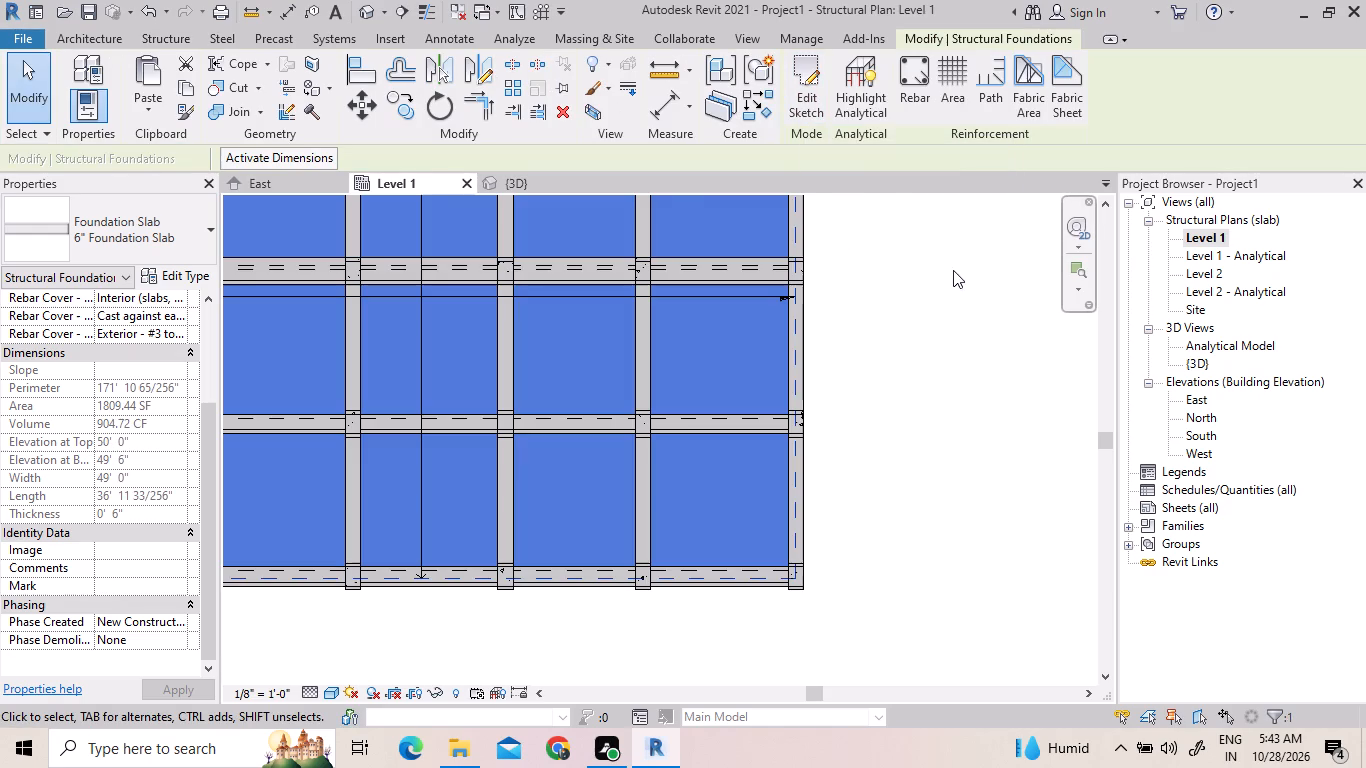
# Try to copy the foundation slab to Levels 1 through 6 by pasting aligned to selected levels.
pyautogui.scroll(-5, 973, 311)
pyautogui.moveTo(1006, 372); pyautogui.dragTo(979, 515, button='middle')
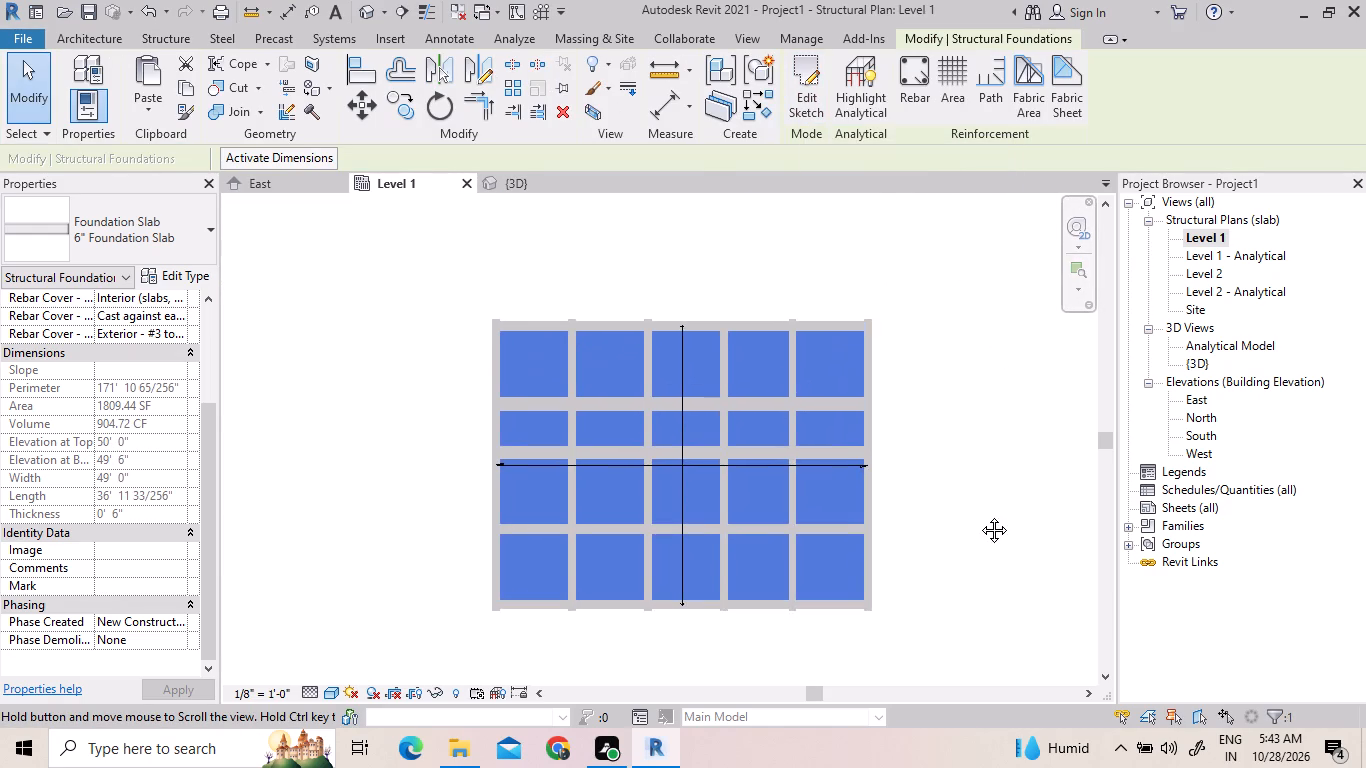
pyautogui.moveTo(979, 515); pyautogui.dragTo(979, 505, button='middle')
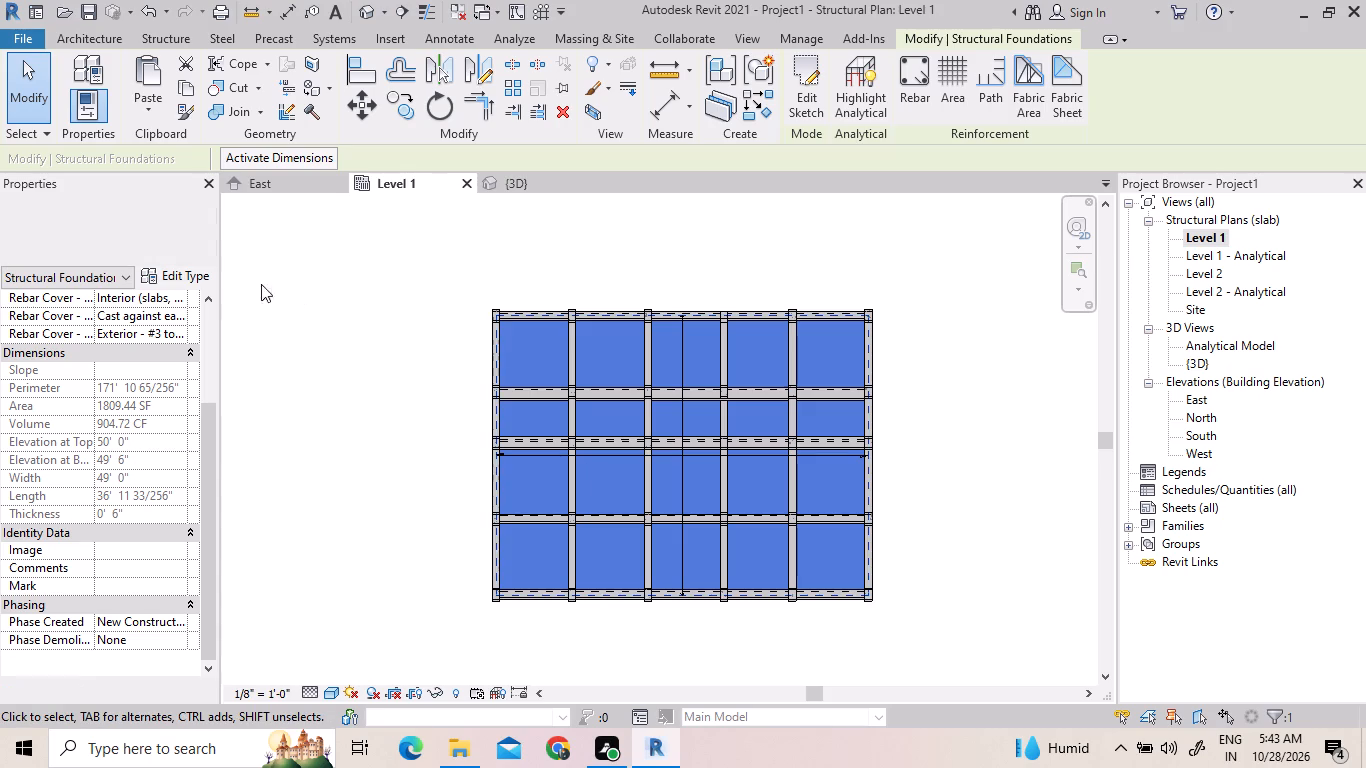
pyautogui.scroll(-3, 175, 366)
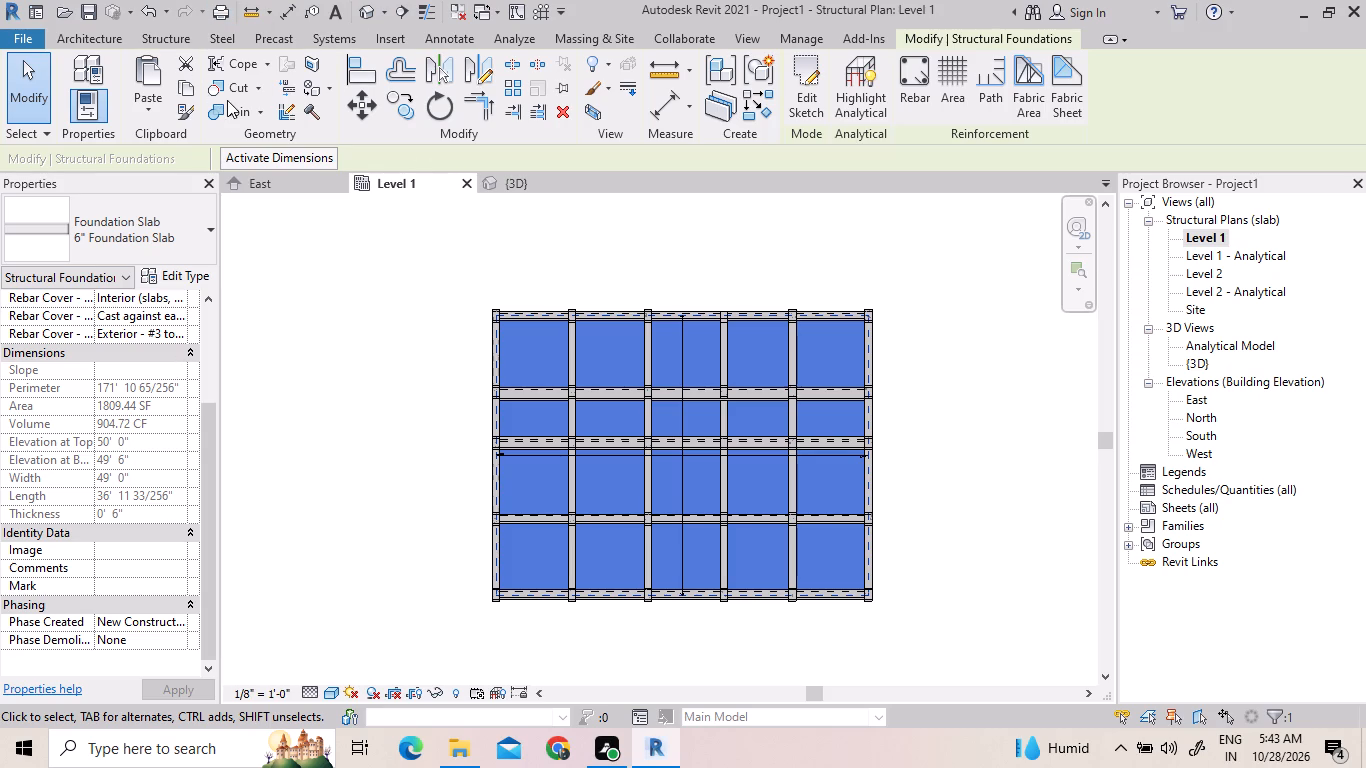
pyautogui.click(413, 111)
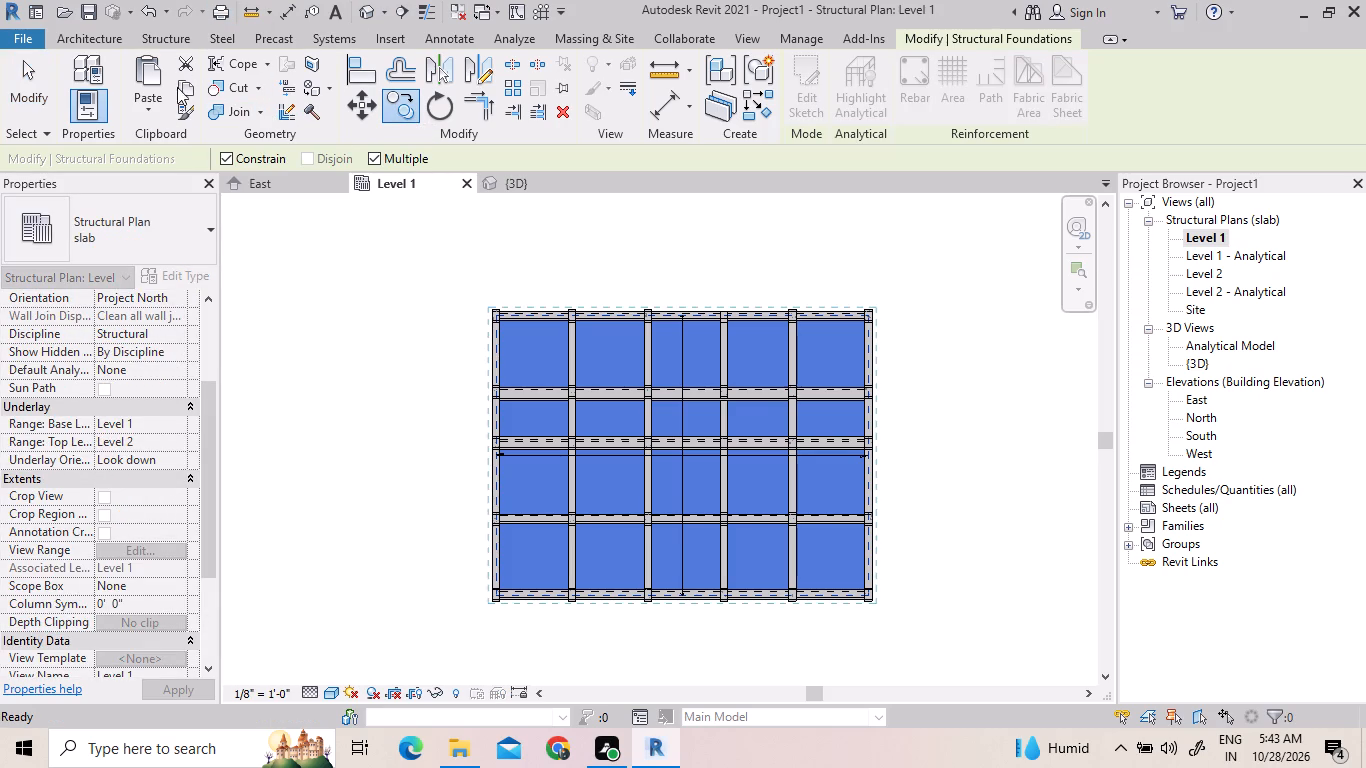
pyautogui.click(155, 112)
pyautogui.click(226, 197)
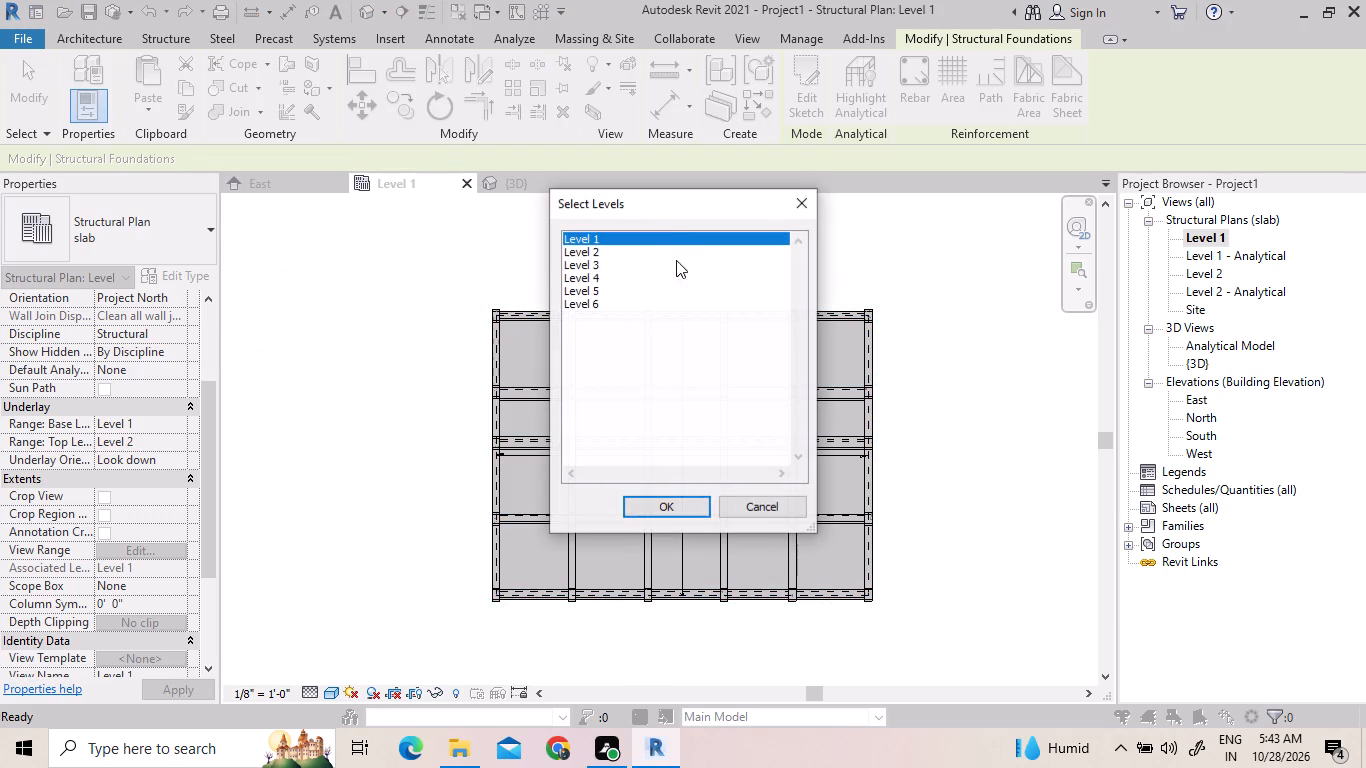
pyautogui.moveTo(663, 239); pyautogui.dragTo(657, 309)
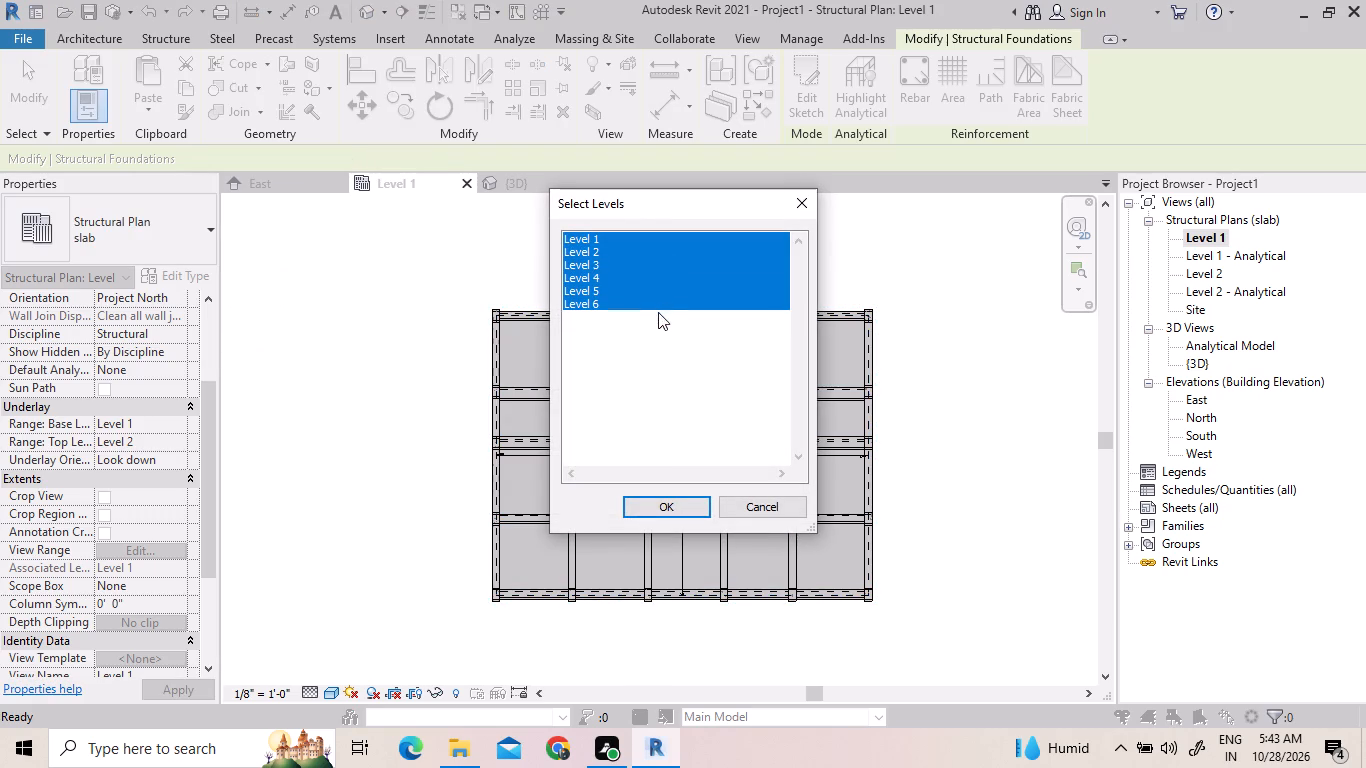
pyautogui.click(697, 510)
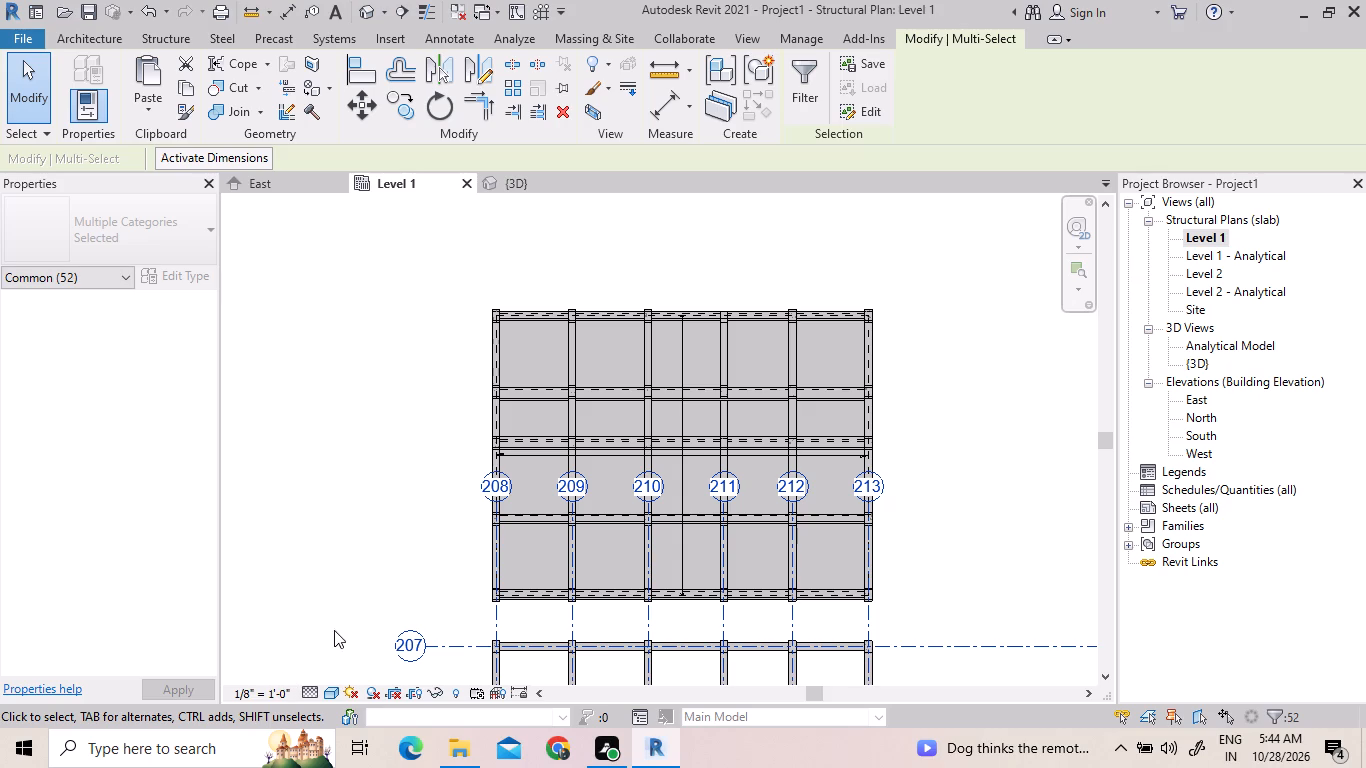
# Examine the pasted elements against the original frame in the 3D view and in the Level 1 plan.
pyautogui.click(544, 174)
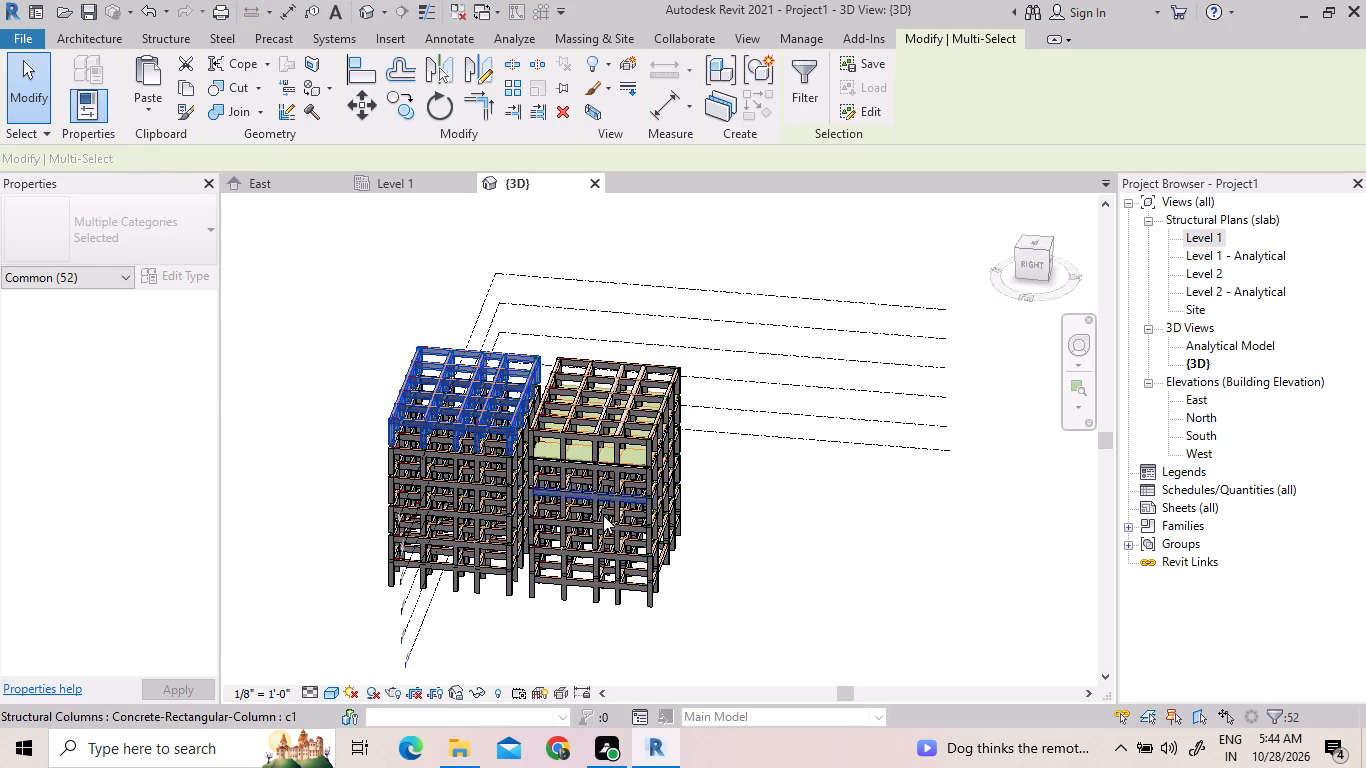
pyautogui.moveTo(602, 516); pyautogui.dragTo(697, 459, button='middle')
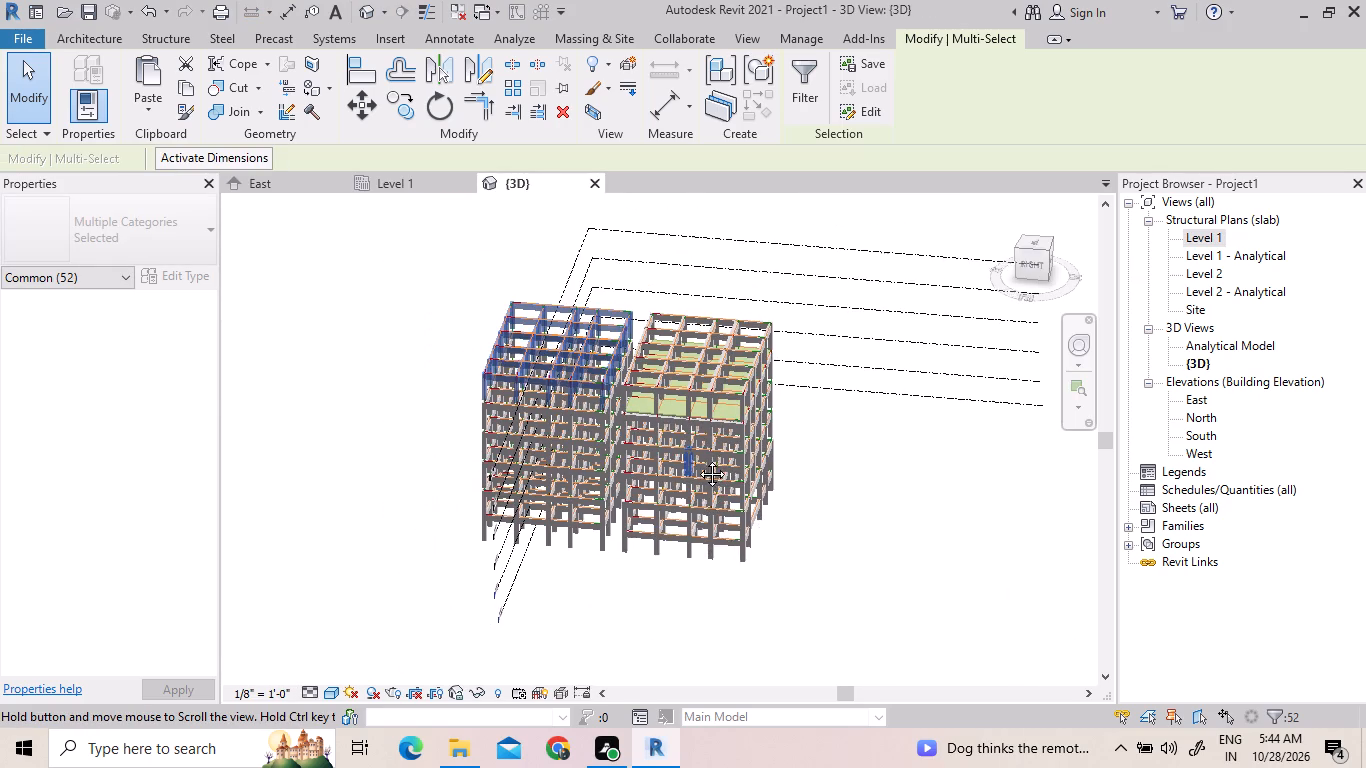
pyautogui.moveTo(697, 459); pyautogui.dragTo(697, 450, button='middle')
pyautogui.scroll(-2, 699, 504)
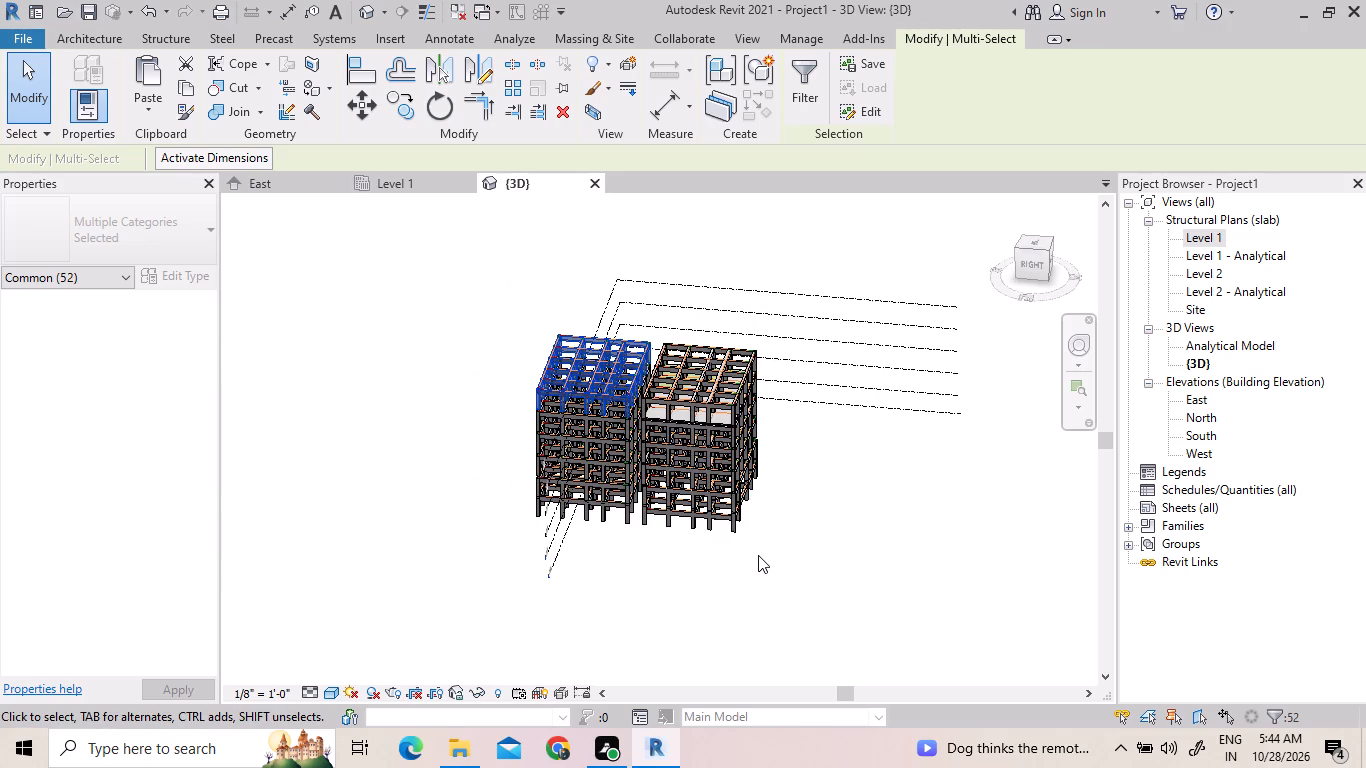
pyautogui.scroll(-1, 758, 555)
pyautogui.scroll(1, 758, 555)
pyautogui.keyDown('shift'); pyautogui.moveTo(758, 555); pyautogui.dragTo(759, 393, button='middle'); pyautogui.keyUp('shift')
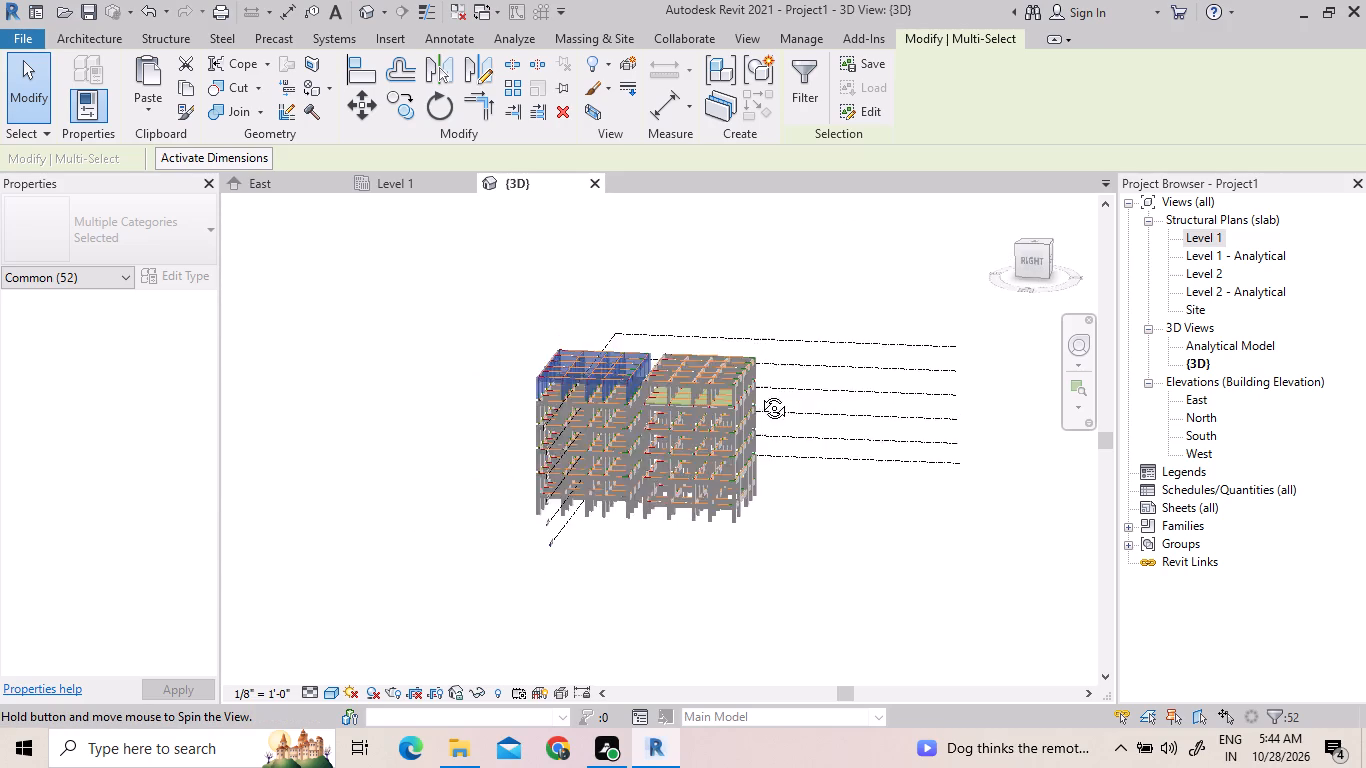
pyautogui.keyDown('shift'); pyautogui.moveTo(759, 393); pyautogui.dragTo(804, 625, button='middle'); pyautogui.keyUp('shift')
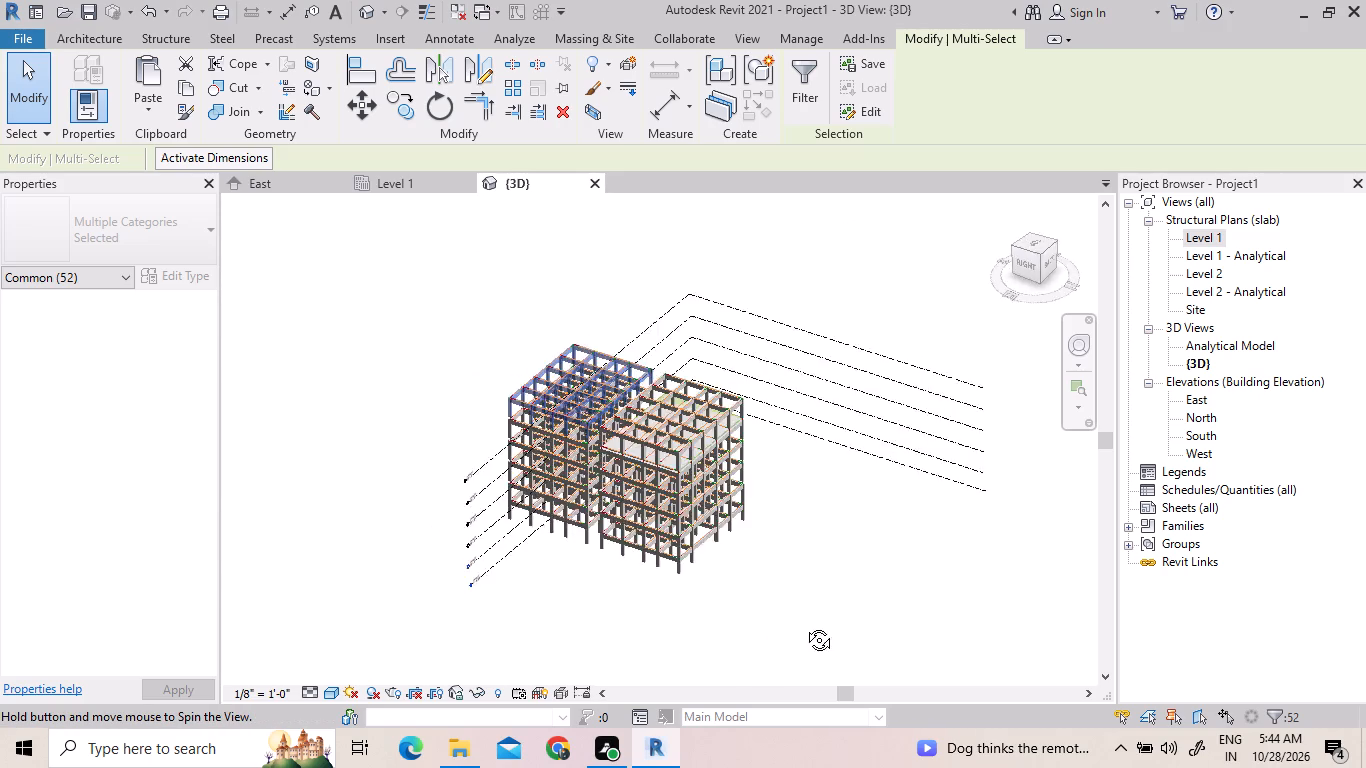
pyautogui.keyDown('shift'); pyautogui.moveTo(804, 625); pyautogui.dragTo(796, 495, button='middle'); pyautogui.keyUp('shift')
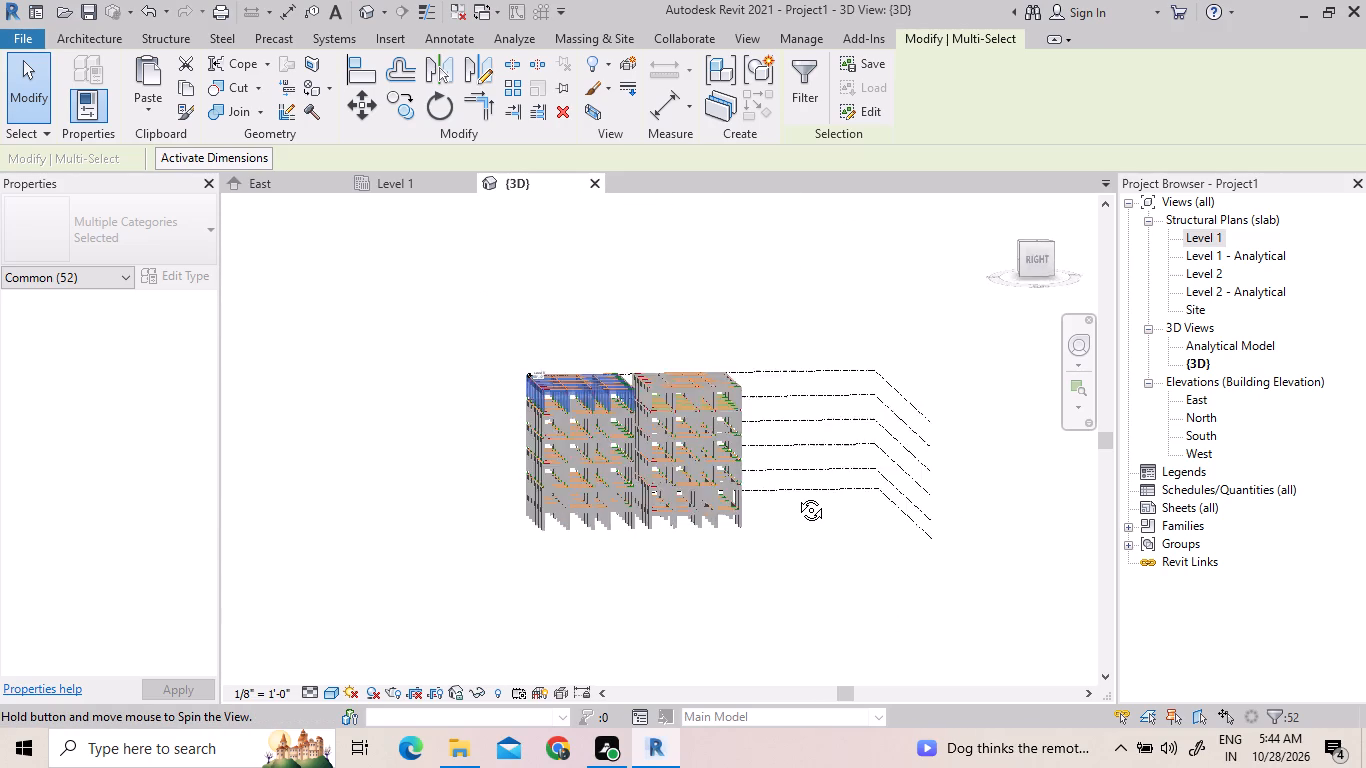
pyautogui.keyDown('shift'); pyautogui.moveTo(796, 495); pyautogui.dragTo(782, 503, button='middle'); pyautogui.keyUp('shift')
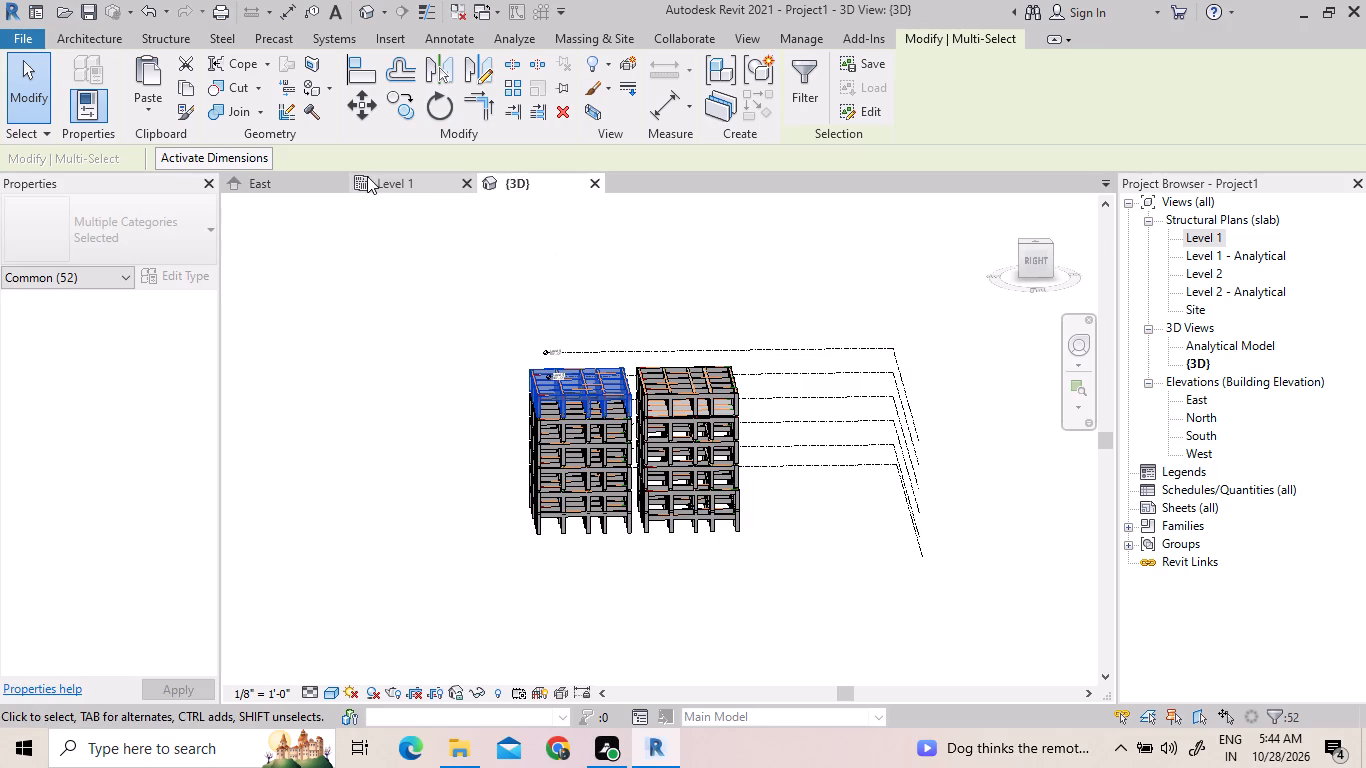
pyautogui.click(419, 181)
pyautogui.scroll(-6, 562, 343)
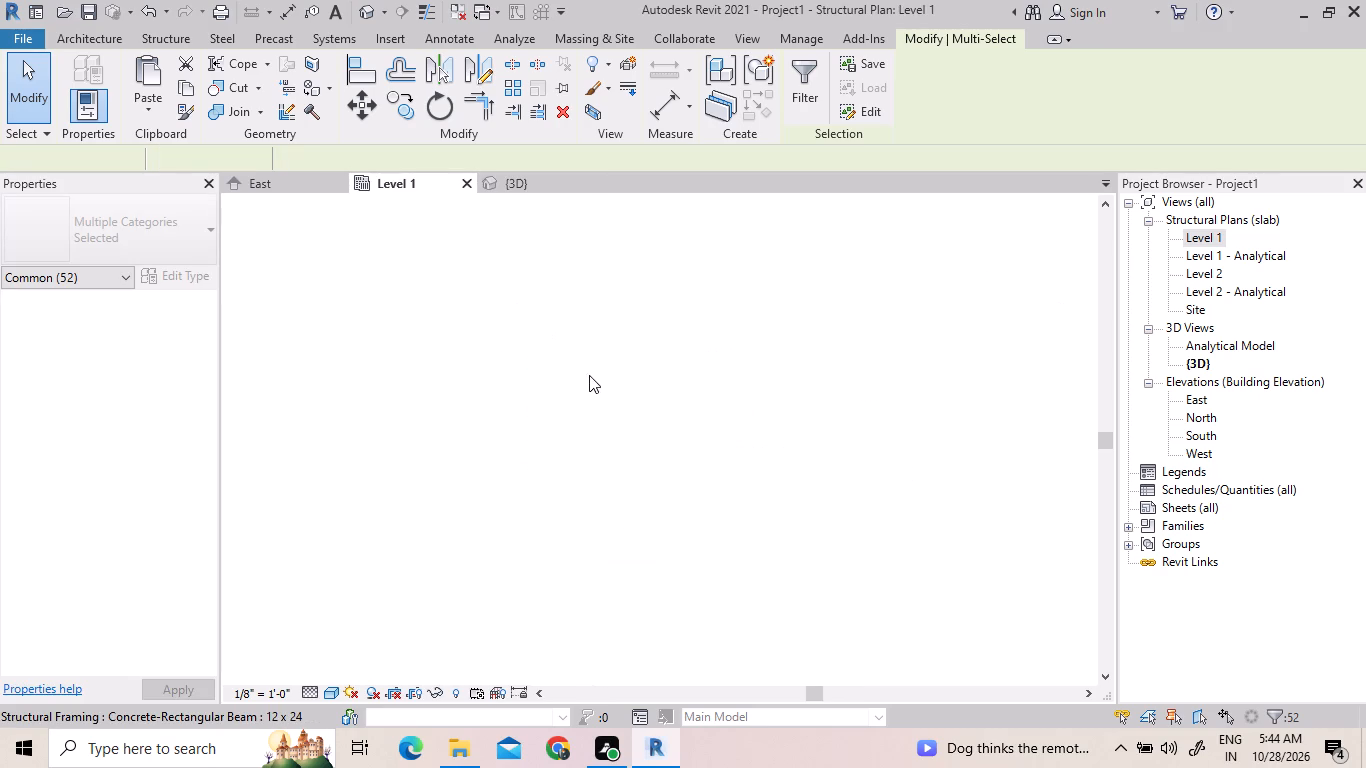
pyautogui.scroll(-3, 621, 368)
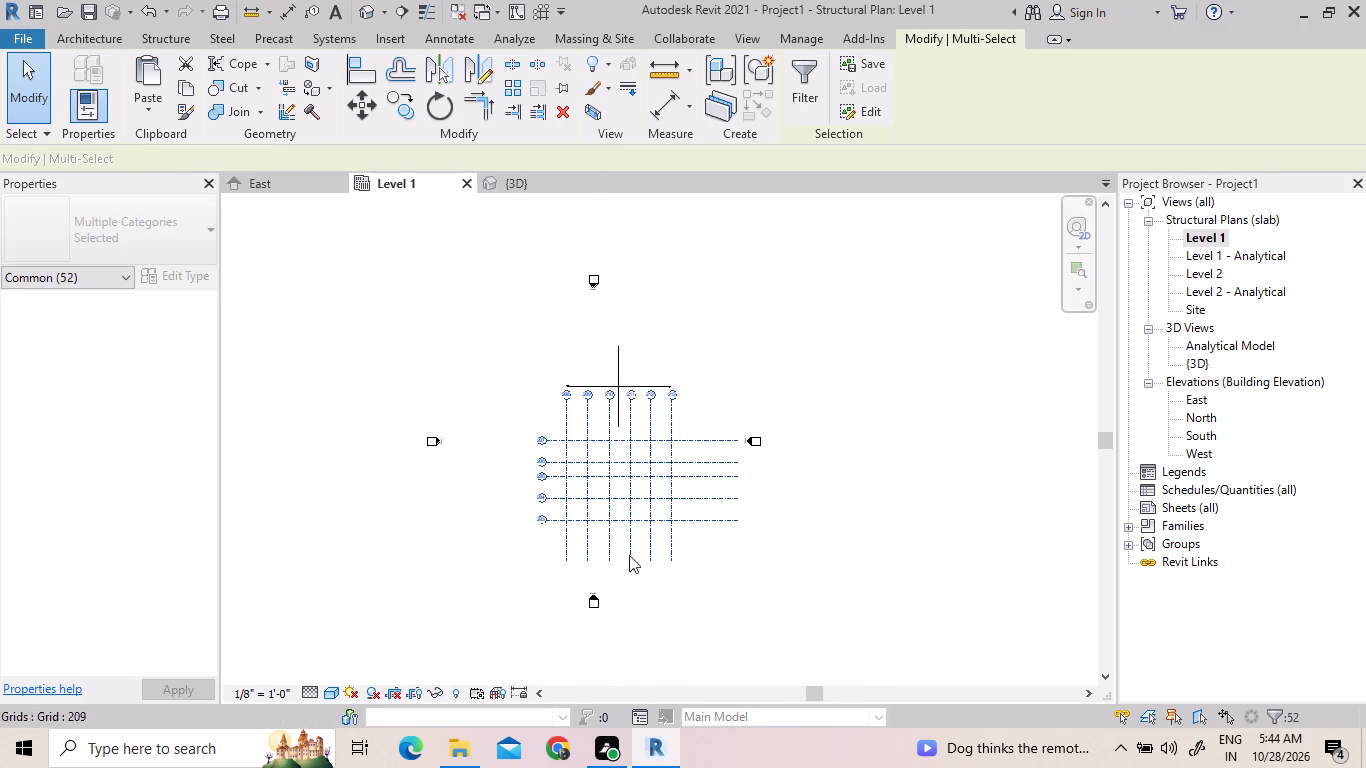
pyautogui.scroll(-4, 632, 521)
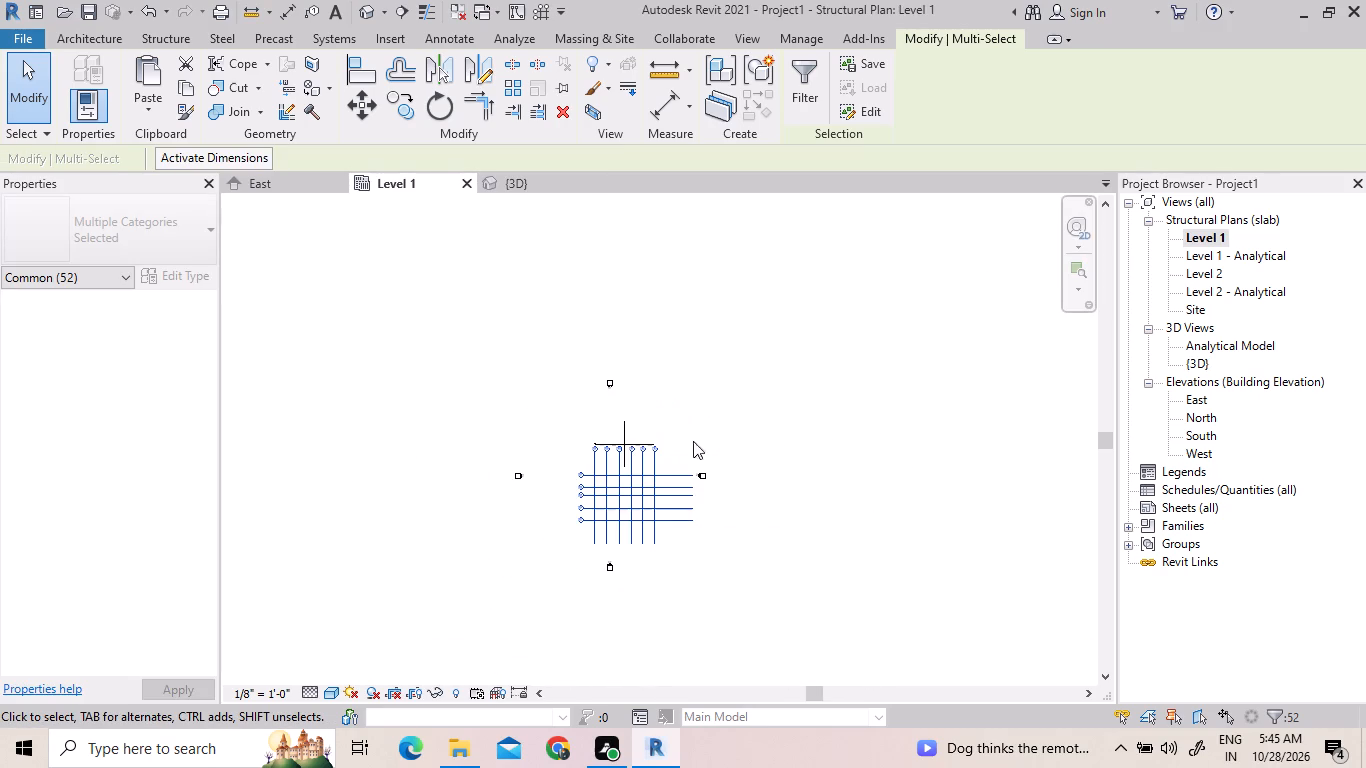
# Clear the selection and examine where the pasted slab and framing sit relative to the original gridded frame in the Level 1 plan.
pyautogui.scroll(-3, 685, 596)
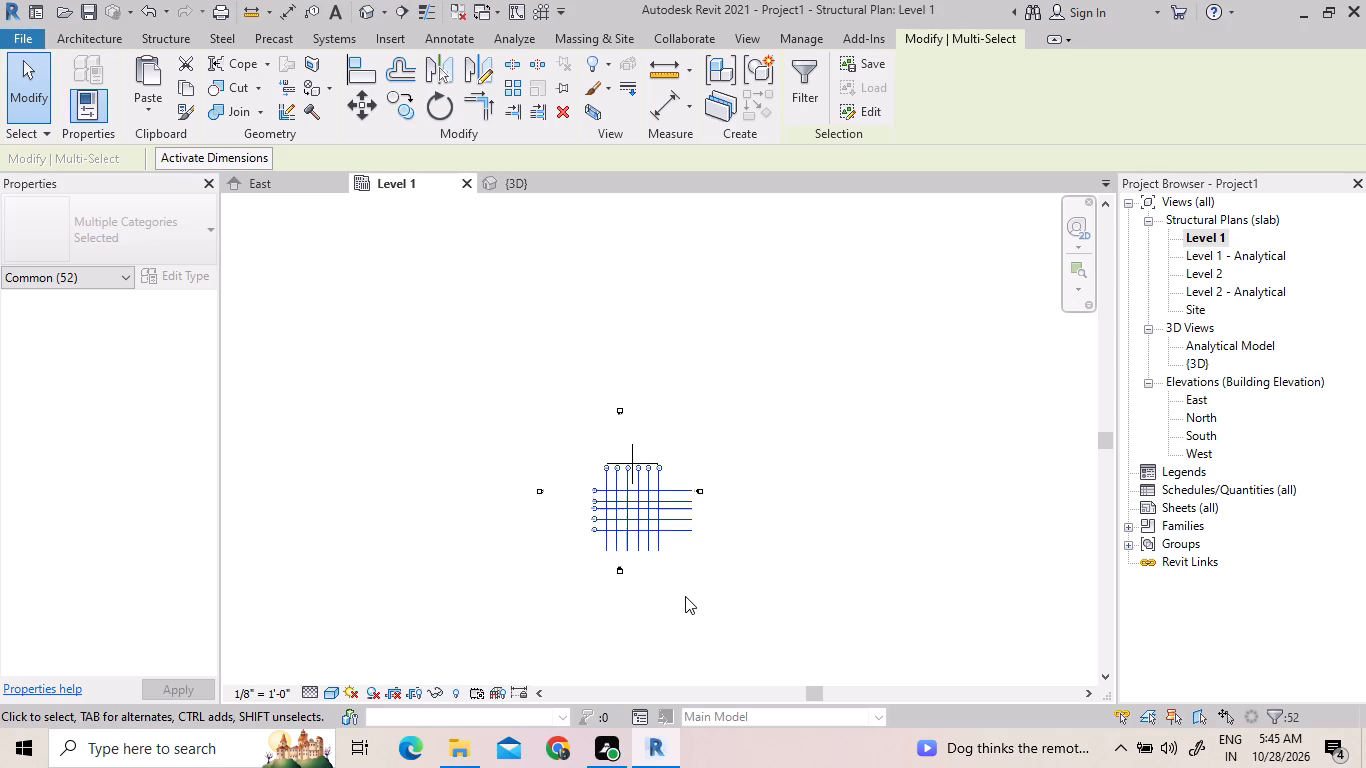
pyautogui.click(669, 572)
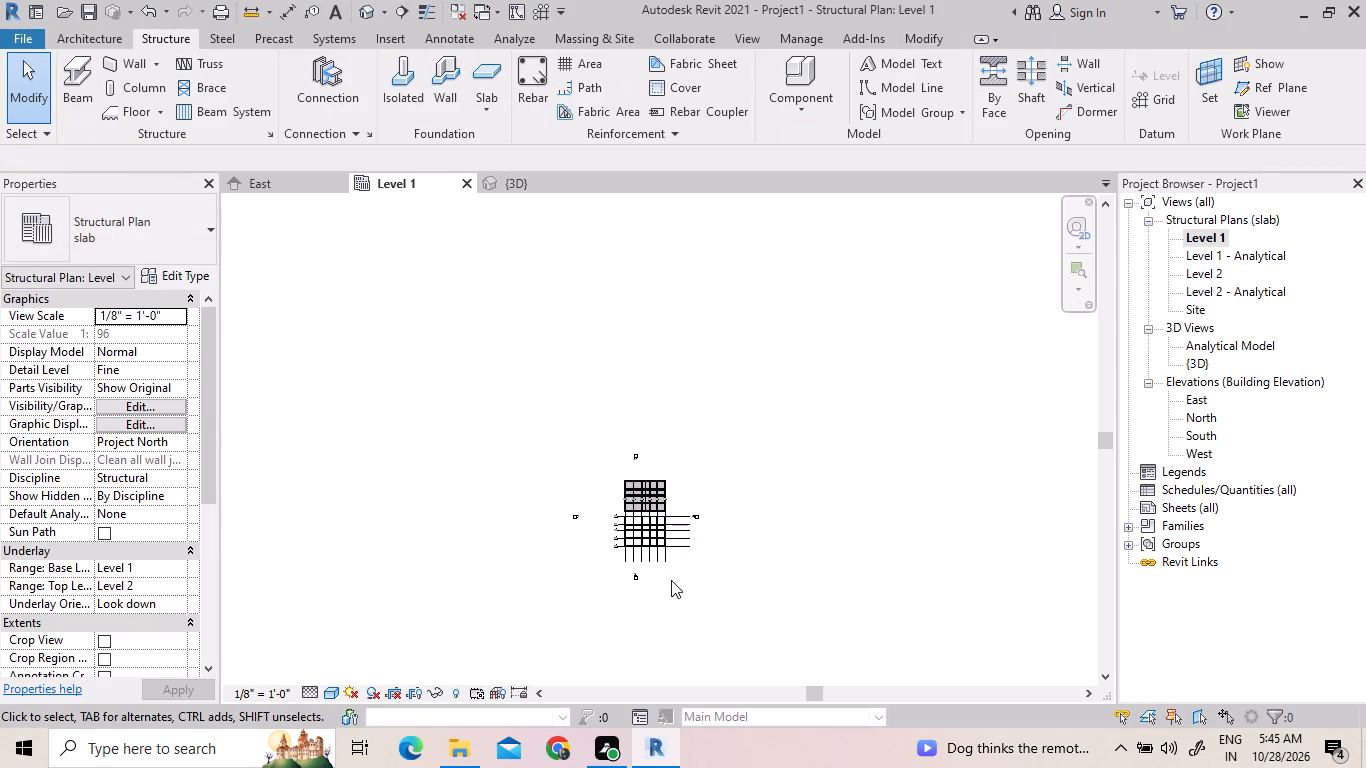
pyautogui.scroll(3, 671, 581)
pyautogui.middleClick(671, 581)
pyautogui.moveTo(665, 603); pyautogui.dragTo(615, 492, button='middle')
pyautogui.scroll(3, 649, 352)
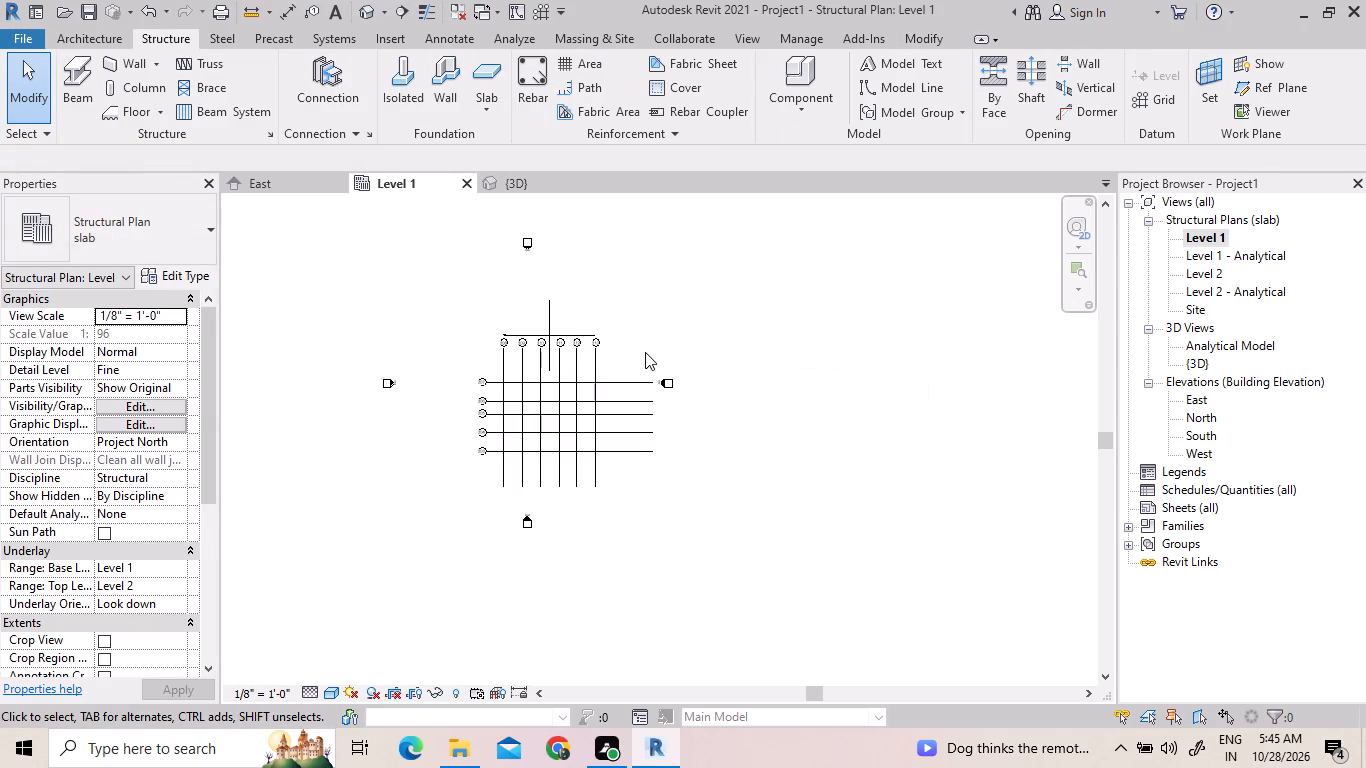
pyautogui.scroll(-3, 693, 514)
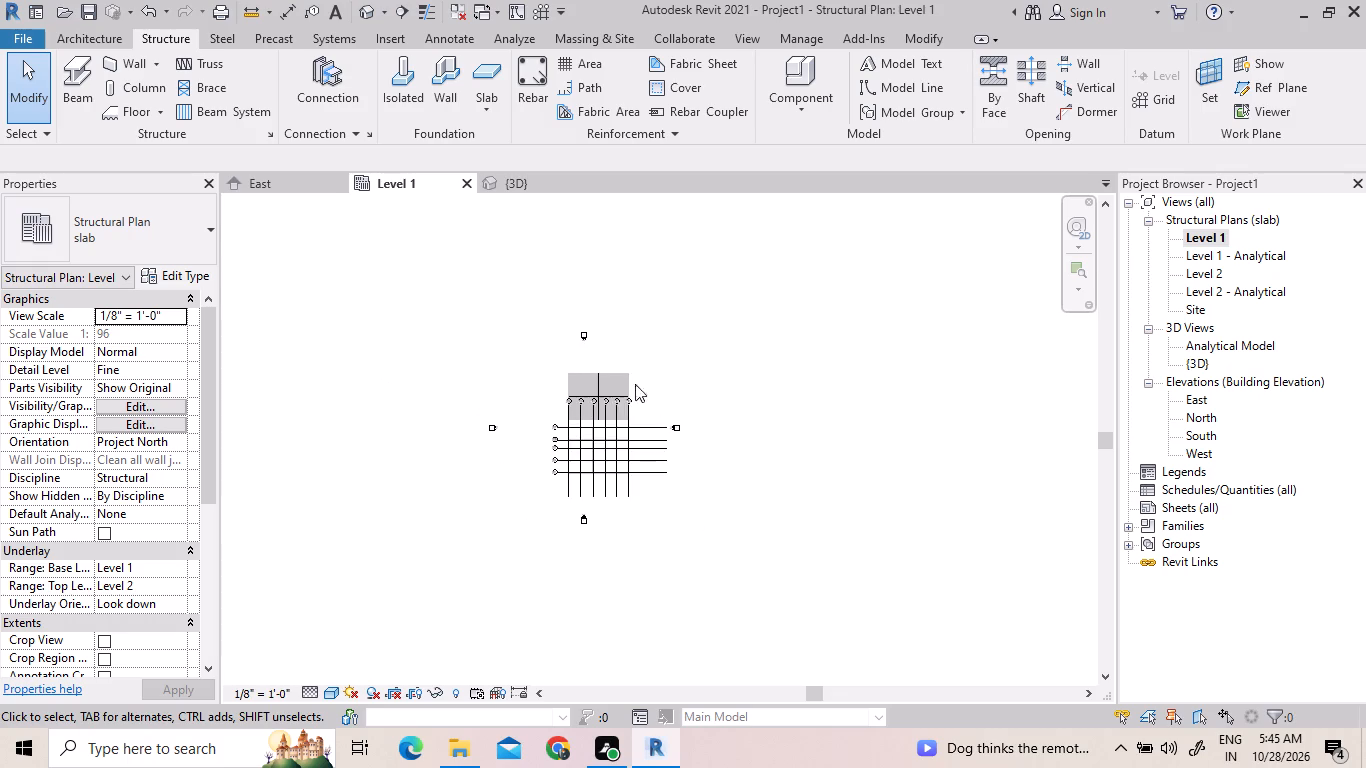
pyautogui.press('Escape')
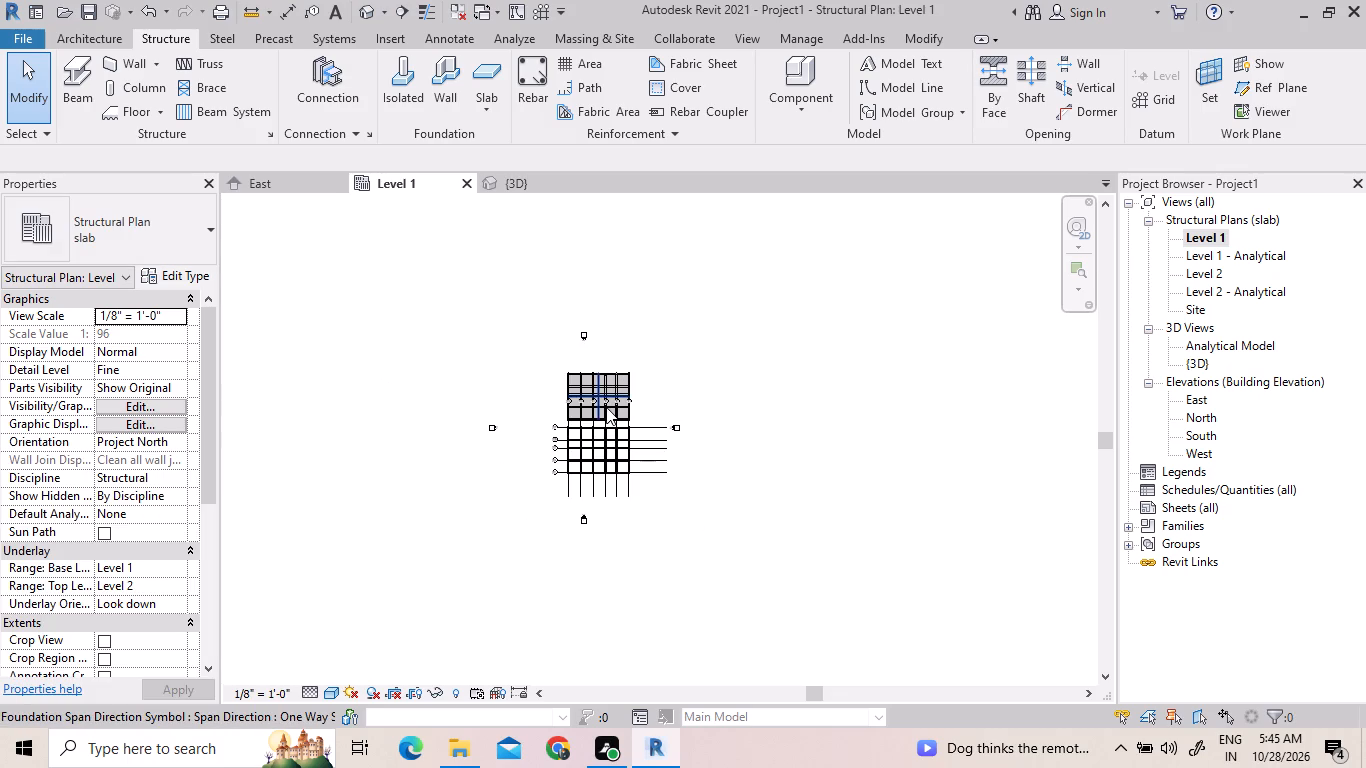
pyautogui.scroll(8, 606, 407)
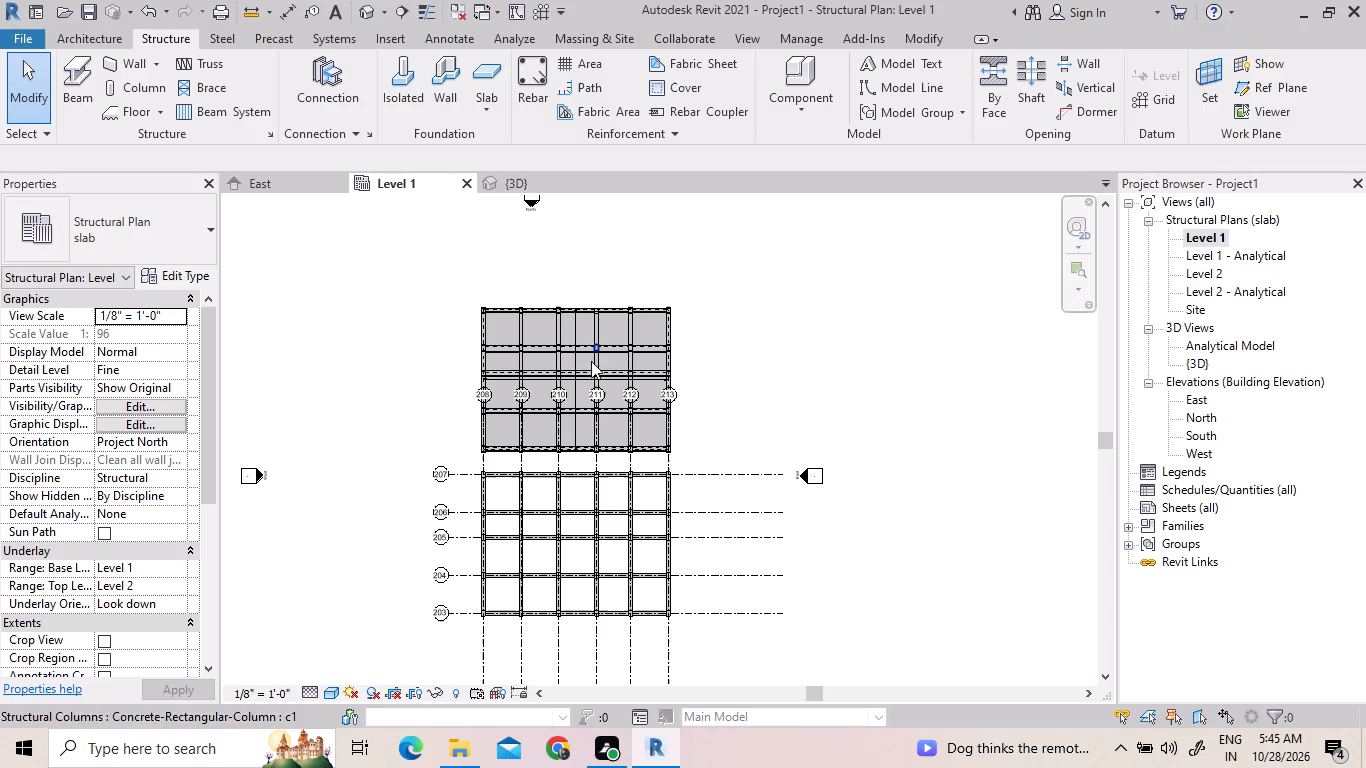
pyautogui.scroll(2, 529, 647)
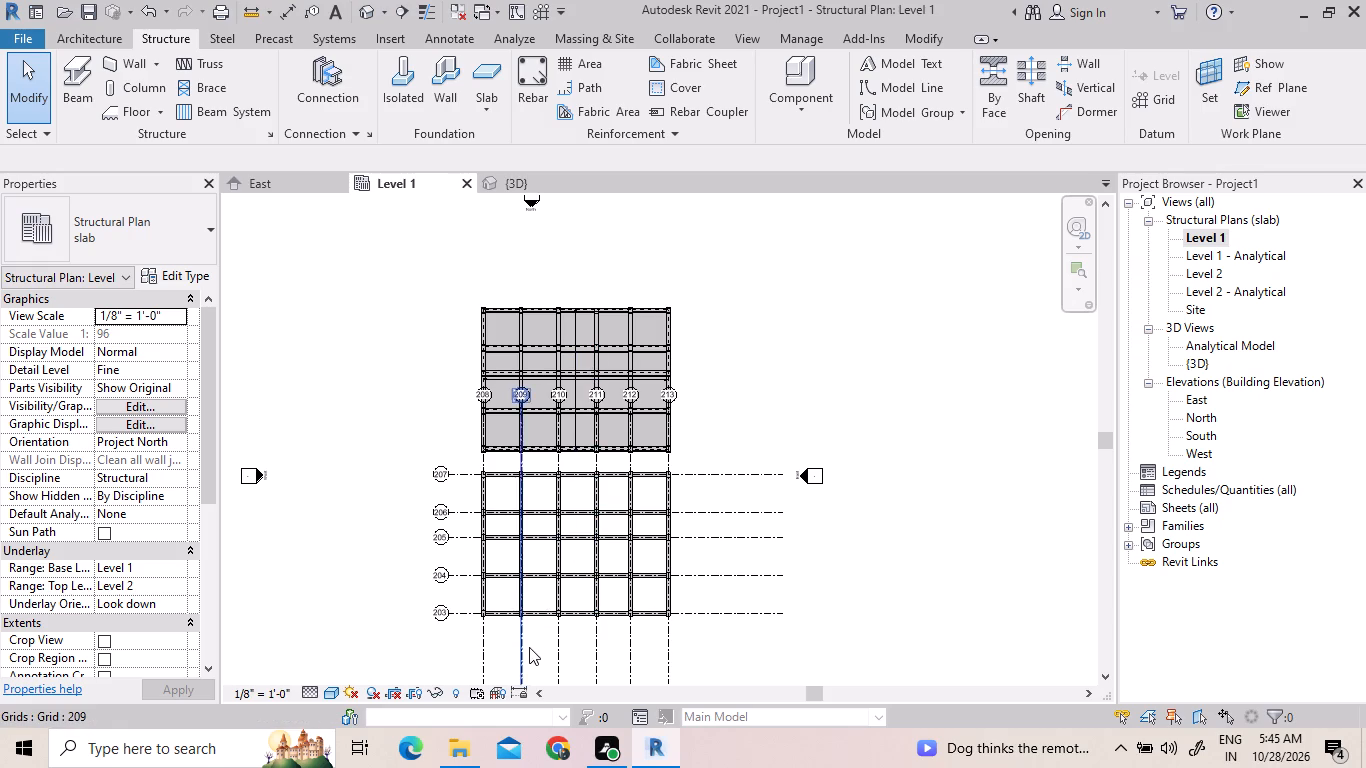
pyautogui.scroll(2, 529, 647)
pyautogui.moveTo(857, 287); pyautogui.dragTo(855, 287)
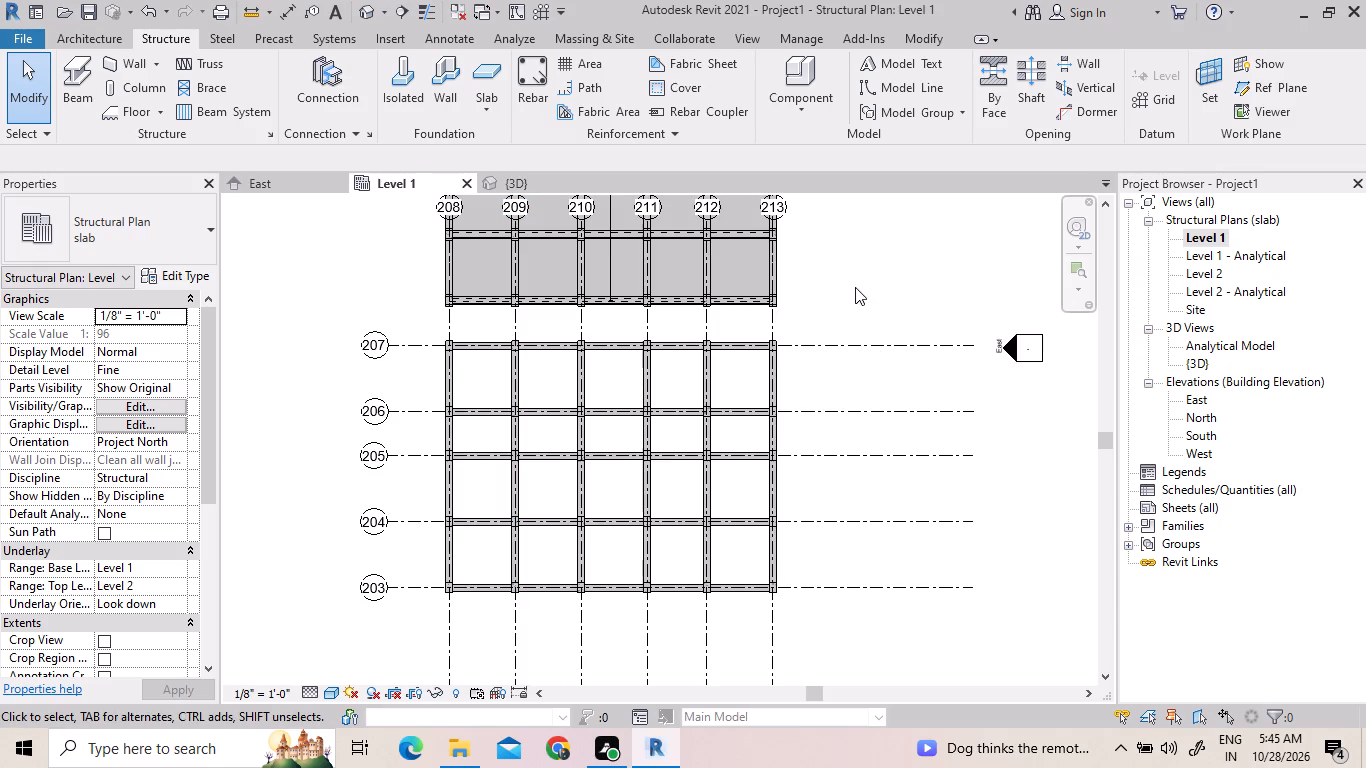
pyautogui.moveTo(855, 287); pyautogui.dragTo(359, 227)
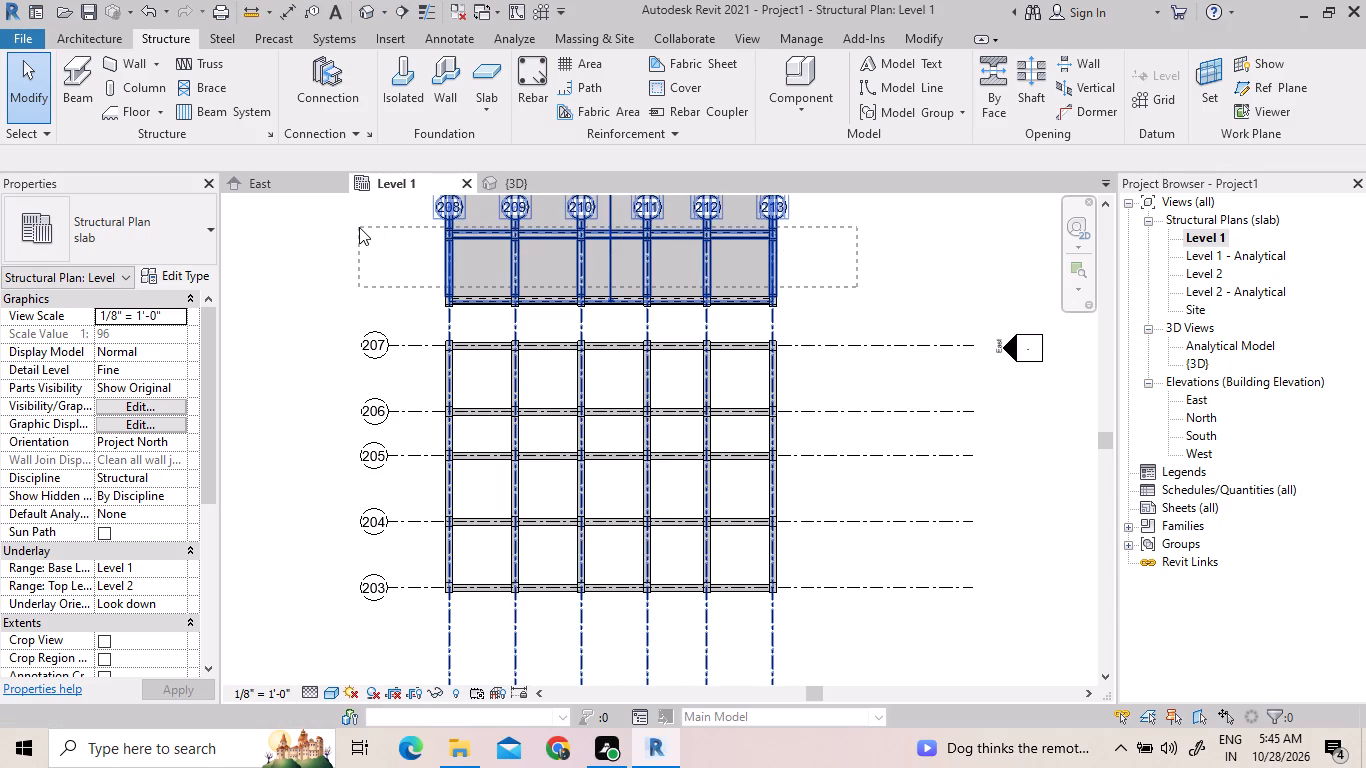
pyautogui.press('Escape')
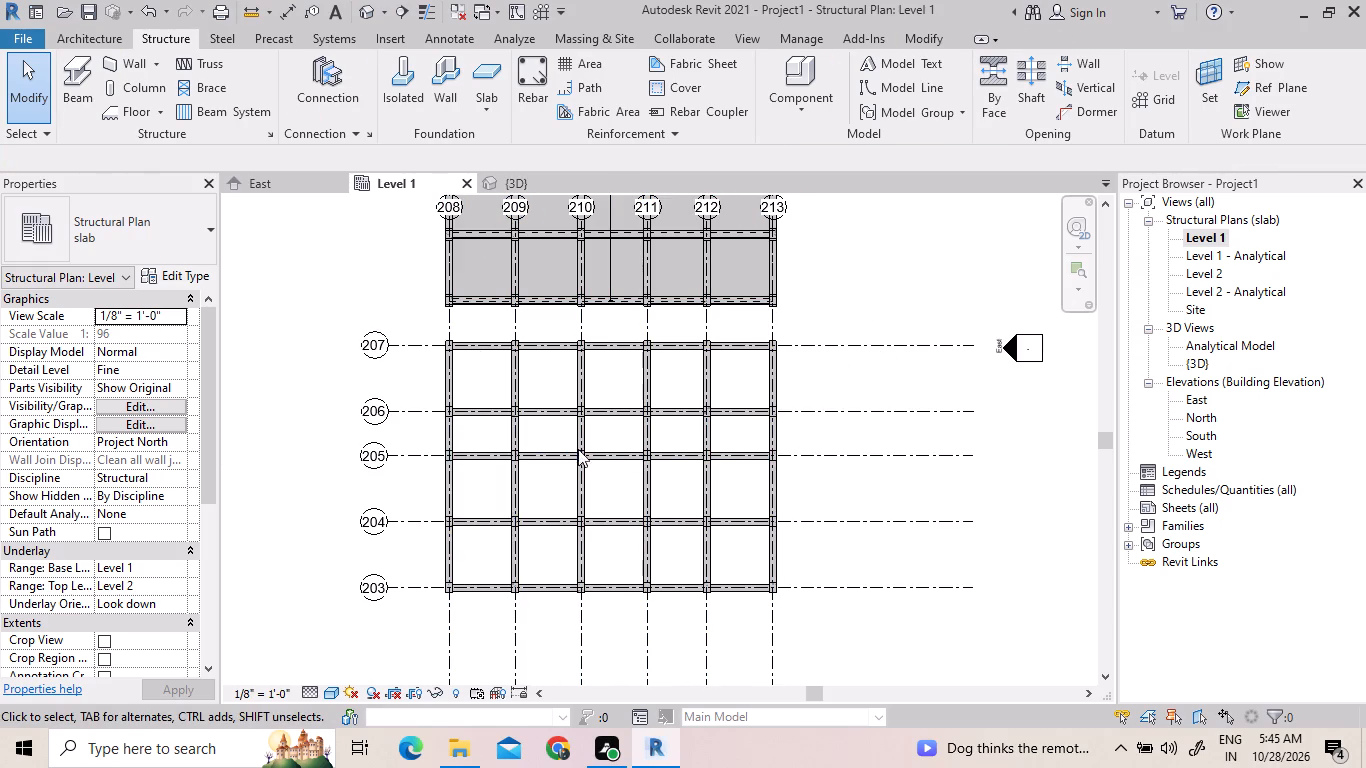
# Delete the misplaced pasted slab and framing beyond grid line 207 in the Level 1 plan.
pyautogui.scroll(-1, 524, 454)
pyautogui.moveTo(526, 455); pyautogui.dragTo(527, 455, button='middle')
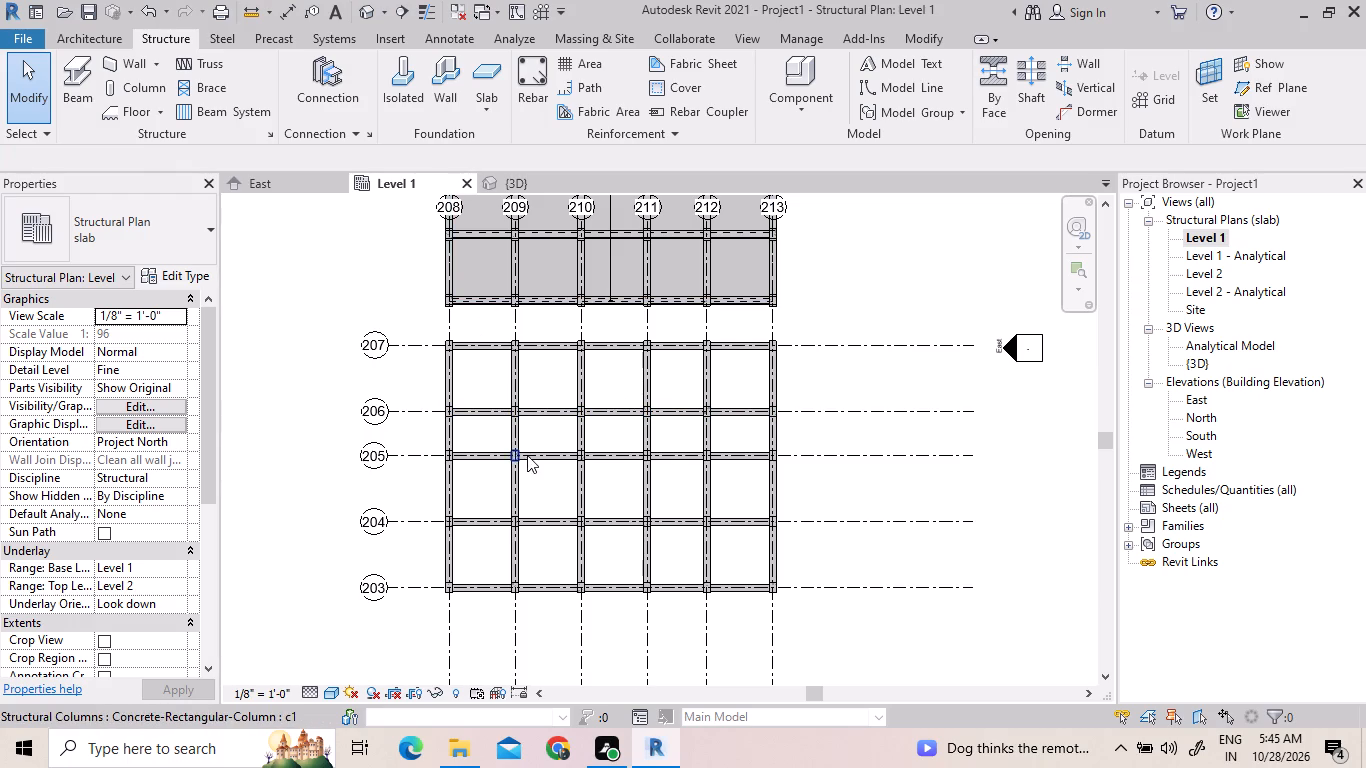
pyautogui.moveTo(527, 455); pyautogui.dragTo(518, 487, button='middle')
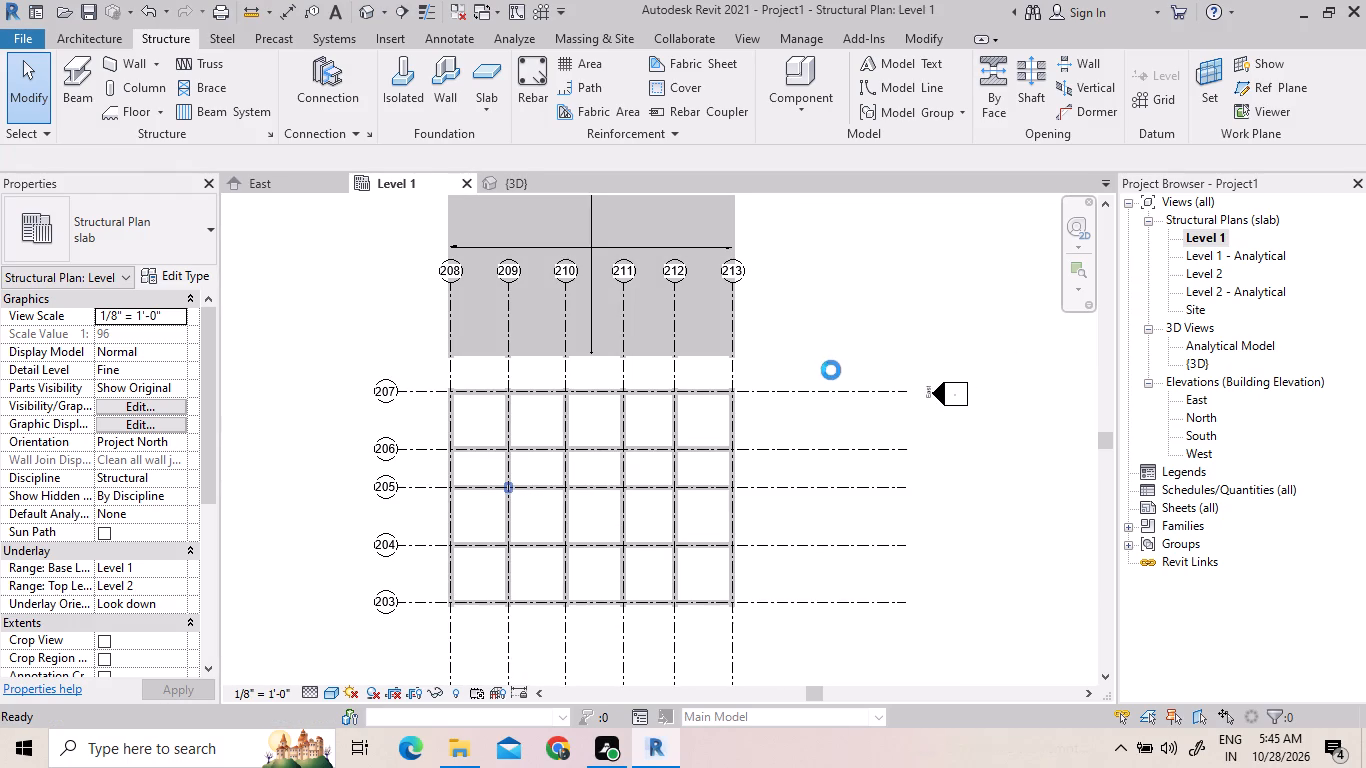
pyautogui.scroll(-2, 816, 343)
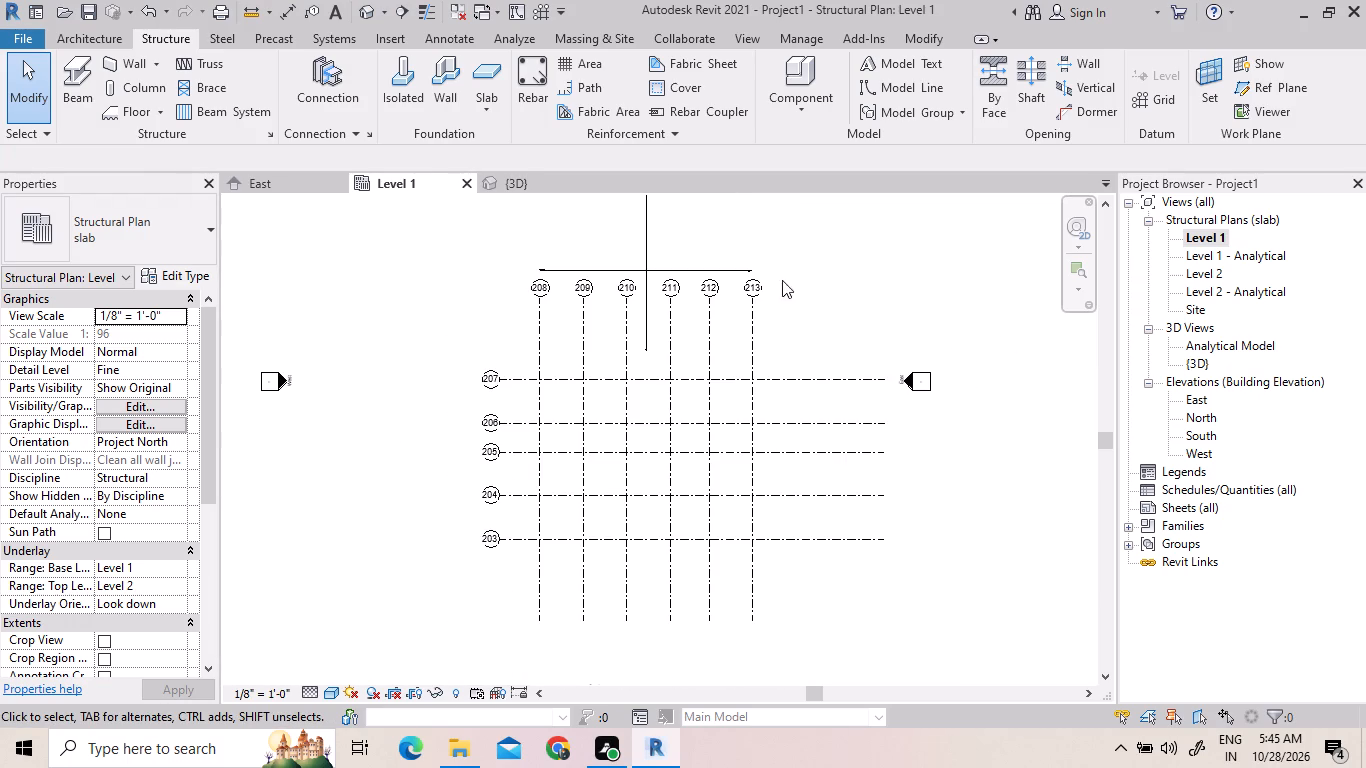
pyautogui.moveTo(776, 339); pyautogui.dragTo(680, 575, button='middle')
pyautogui.scroll(-1, 754, 395)
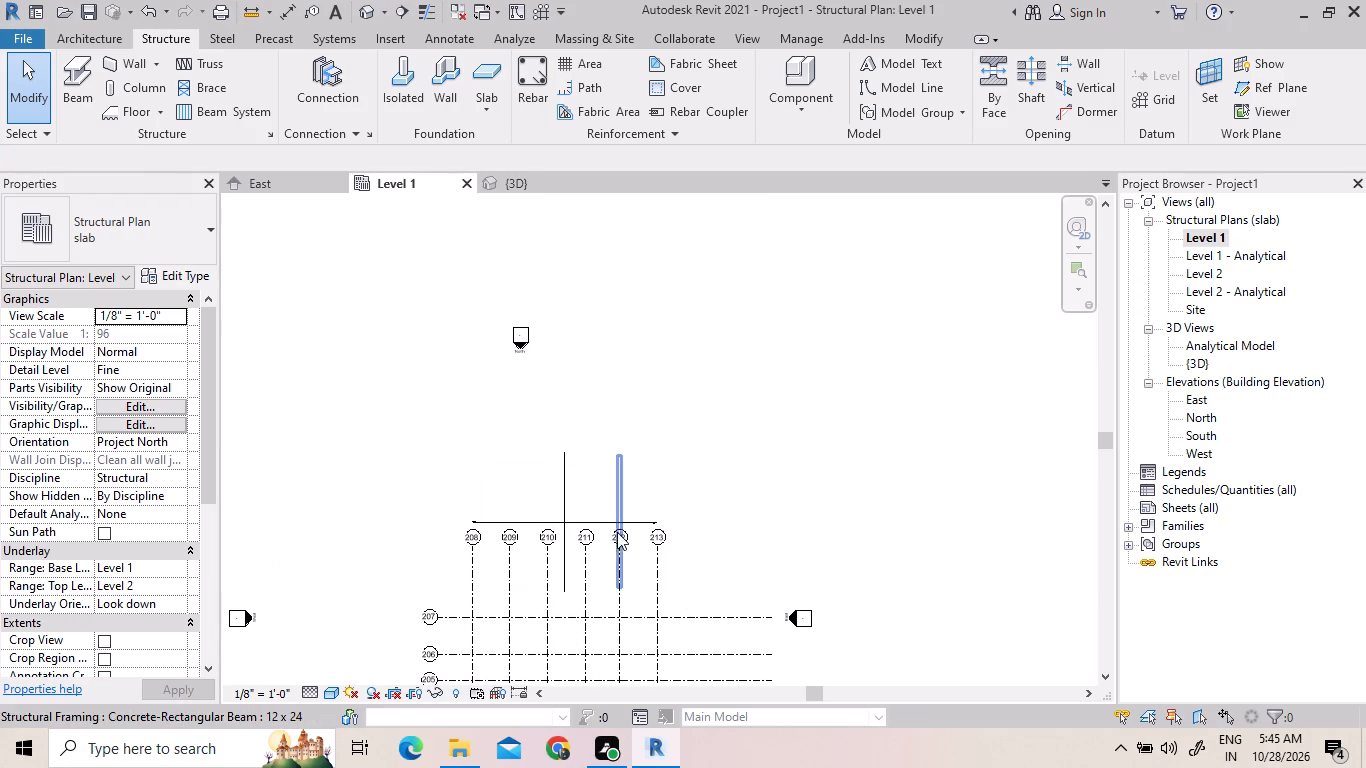
pyautogui.press('Delete')
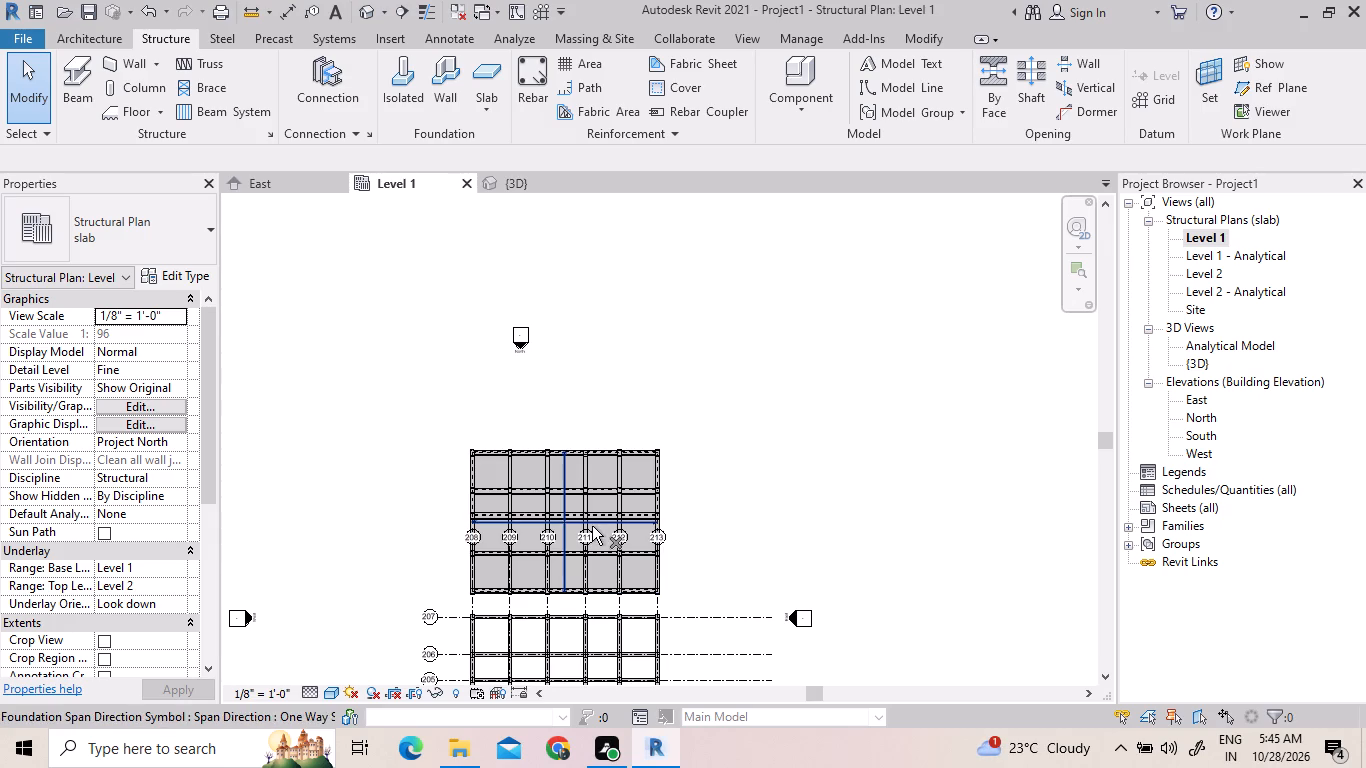
pyautogui.press('Delete')
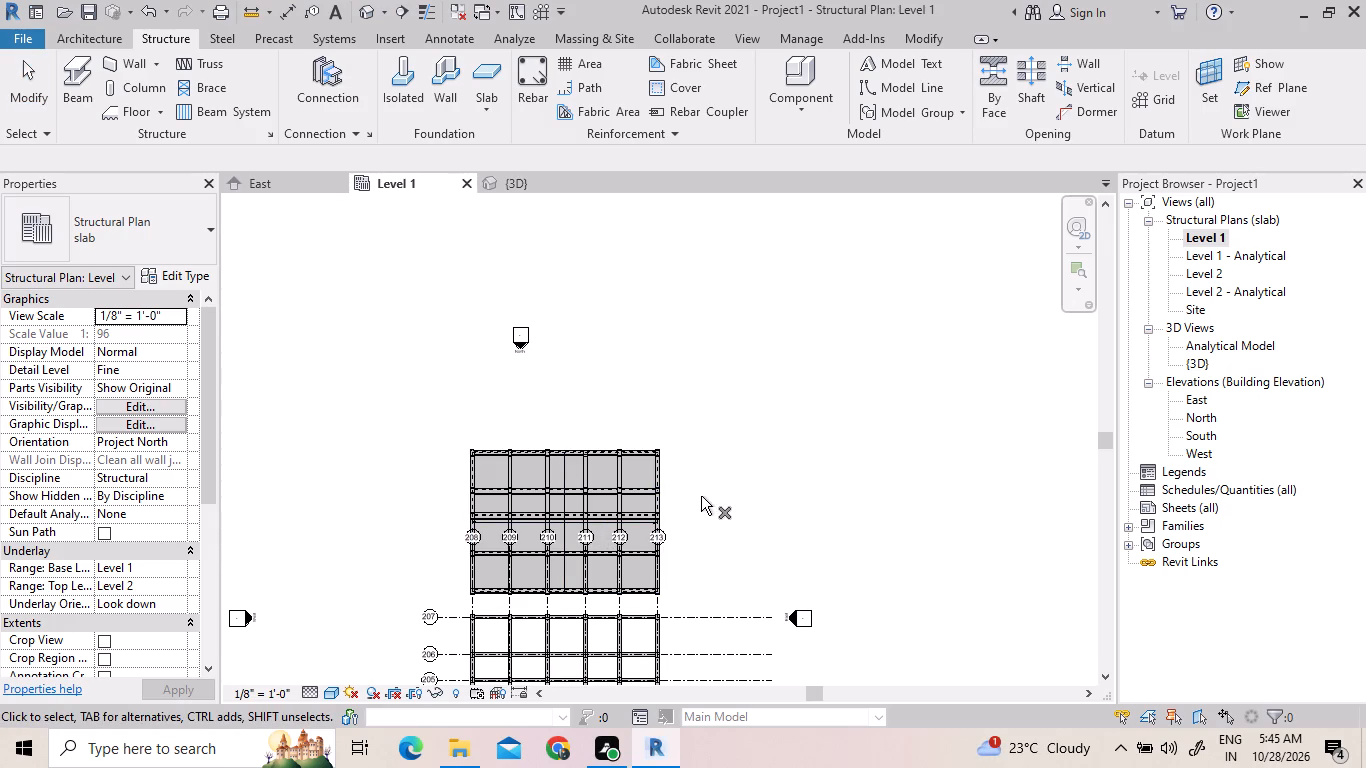
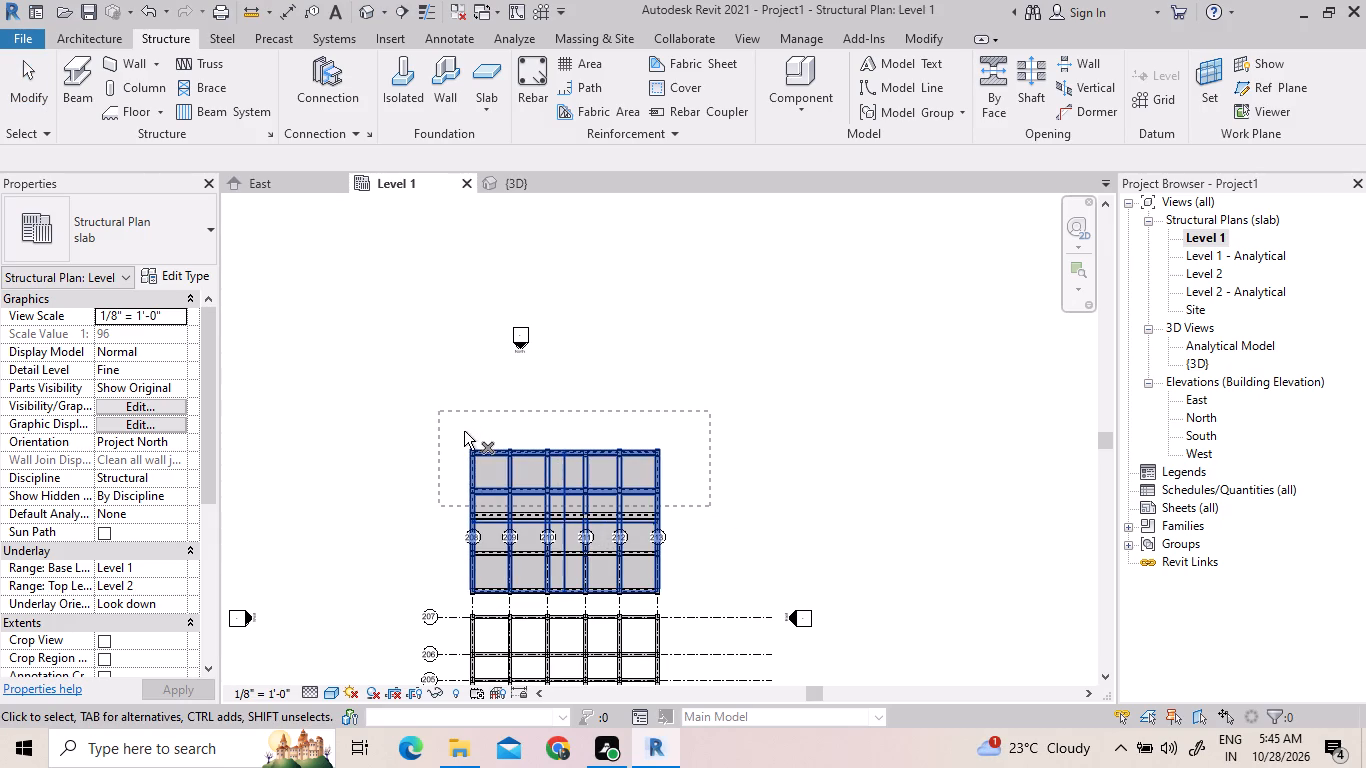
# Delete the selected group of misplaced pasted slab and framing elements beyond grid line 207 in the Level 1 plan.
pyautogui.press('Delete')
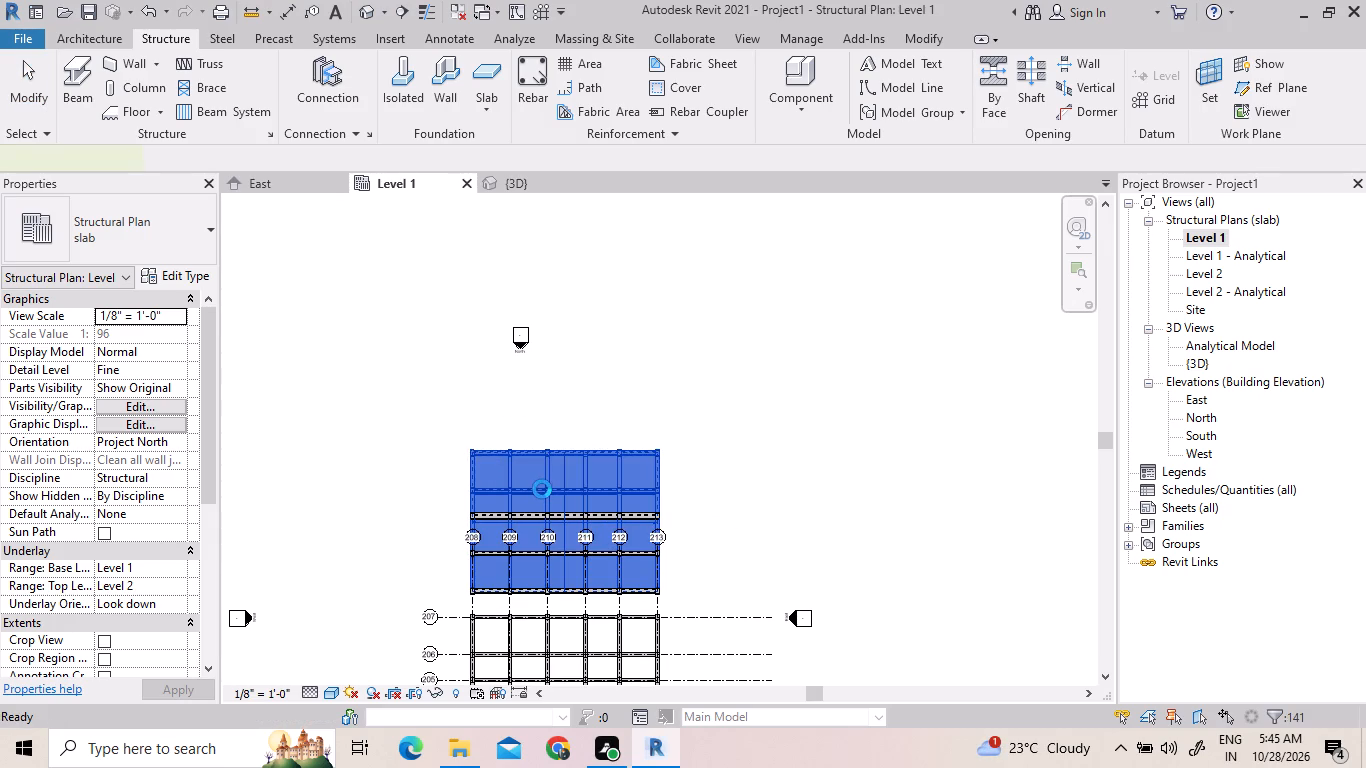
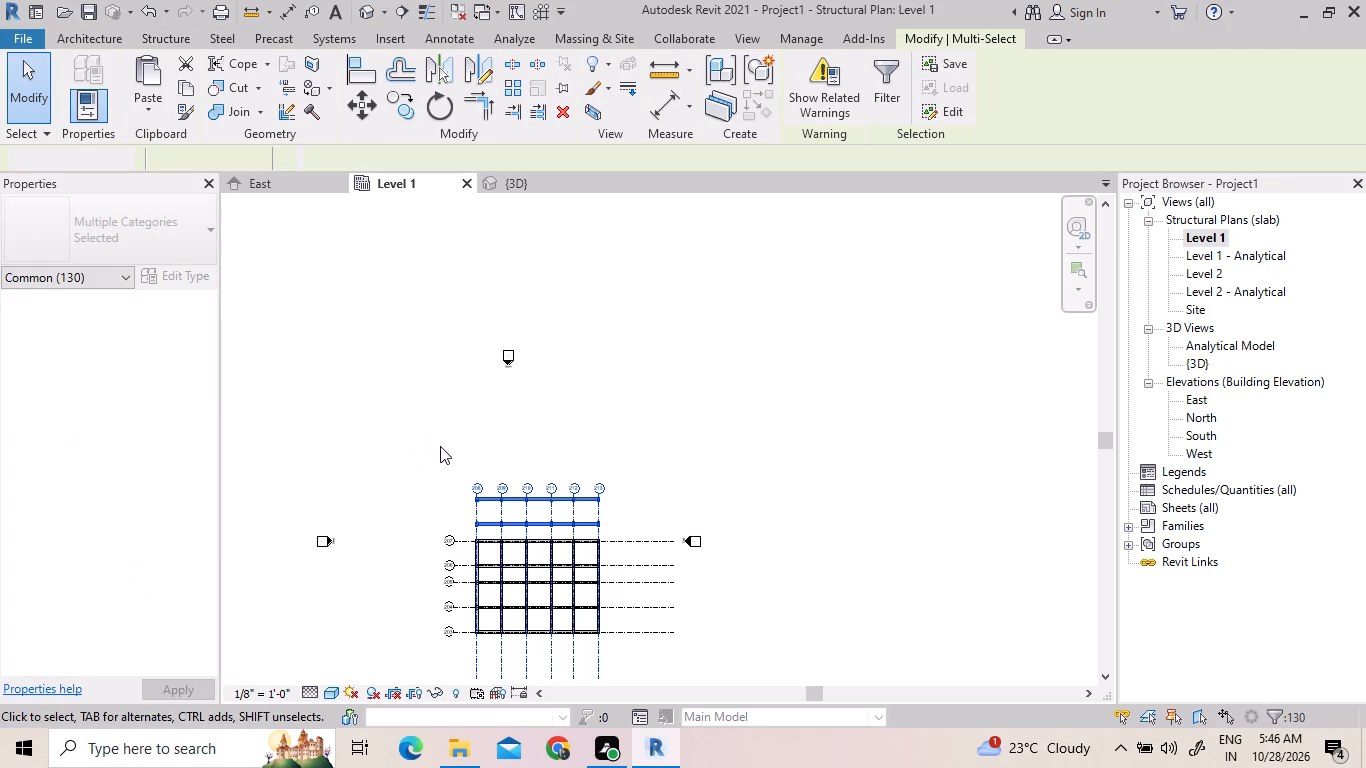
# Examine the multi-storey frame in the 3D view from several sides after the deletion of the misplaced elements.
pyautogui.moveTo(527, 653); pyautogui.dragTo(513, 575, button='middle')
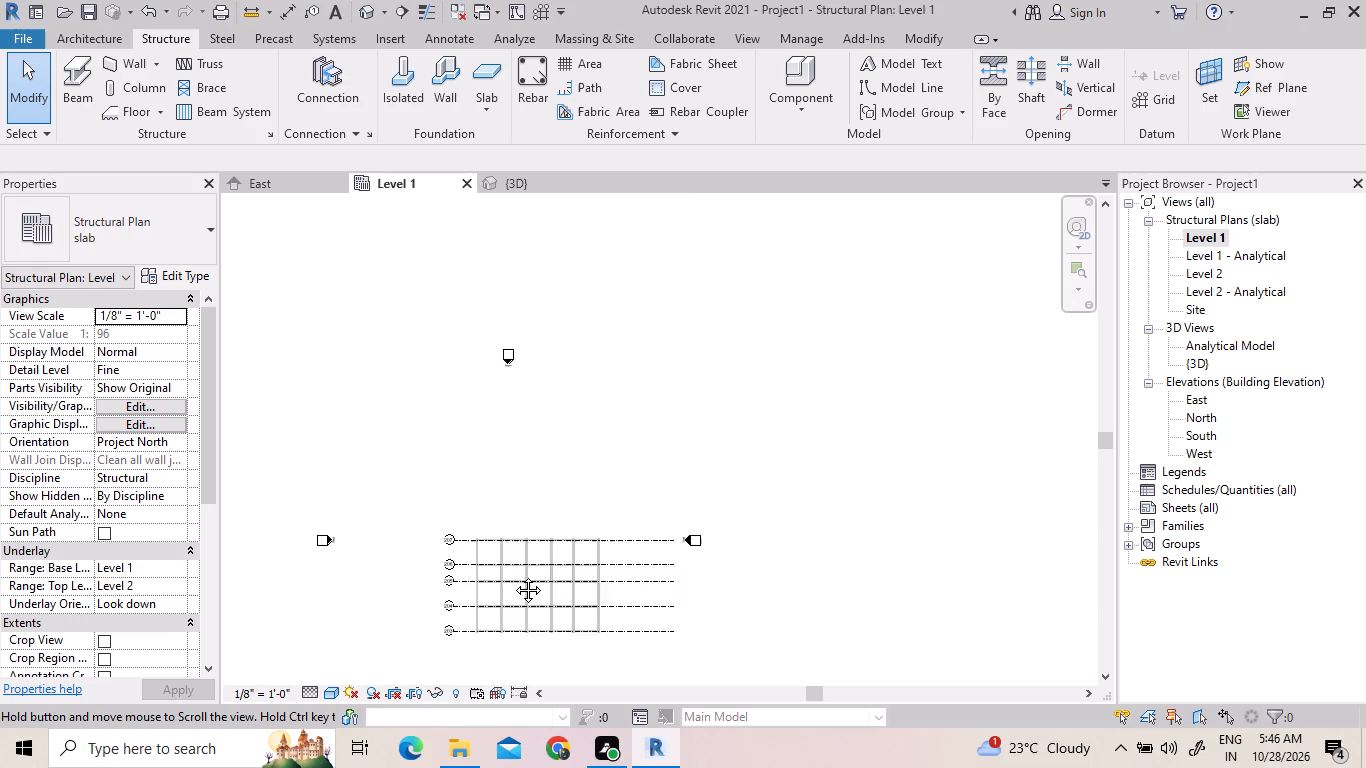
pyautogui.moveTo(513, 575); pyautogui.dragTo(507, 469, button='middle')
pyautogui.scroll(3, 437, 322)
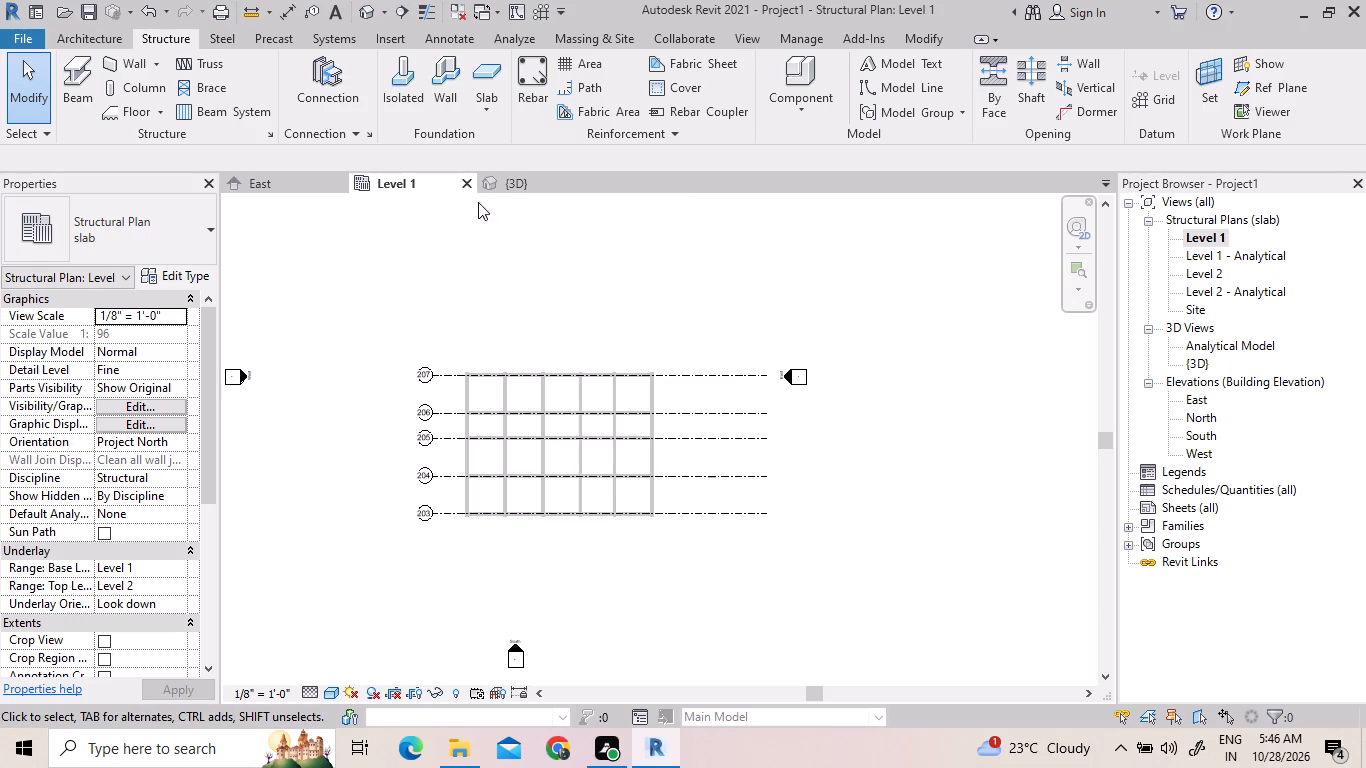
pyautogui.click(501, 185)
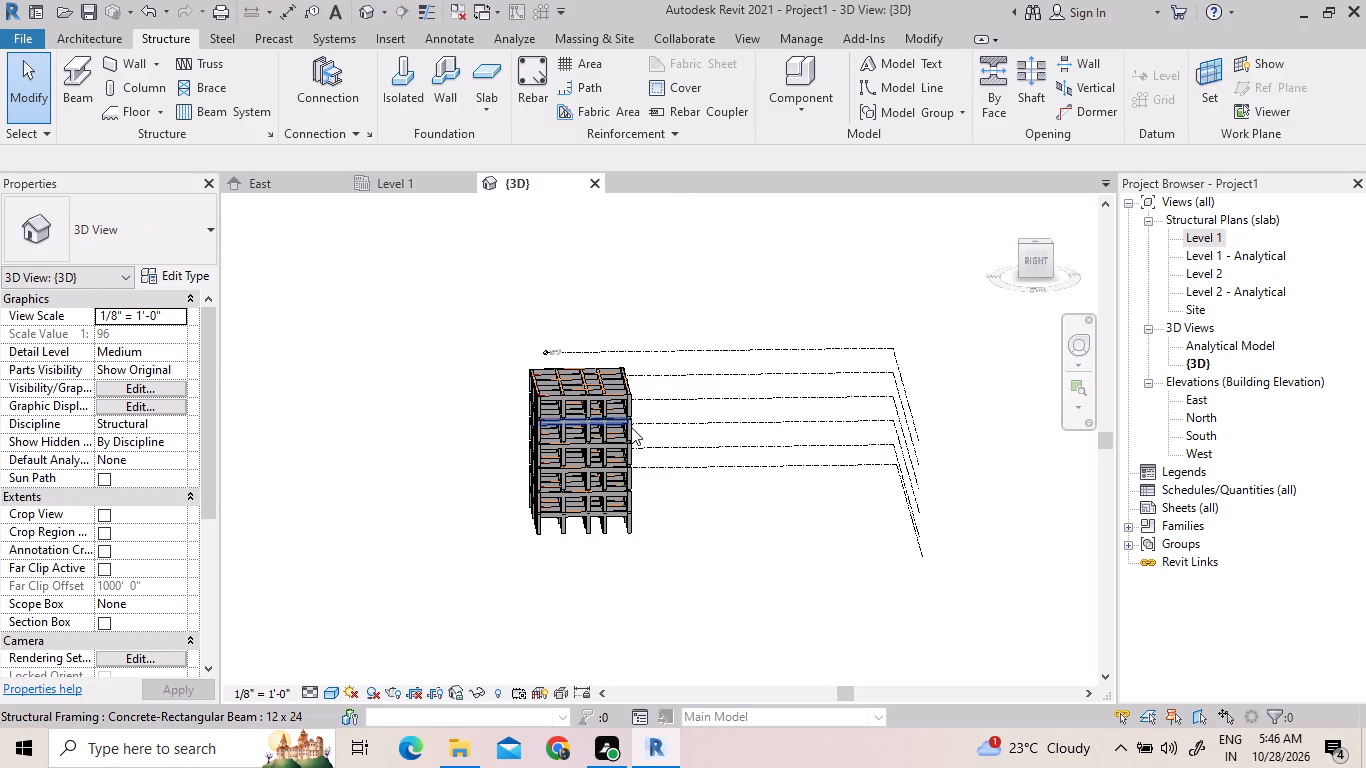
pyautogui.scroll(4, 631, 429)
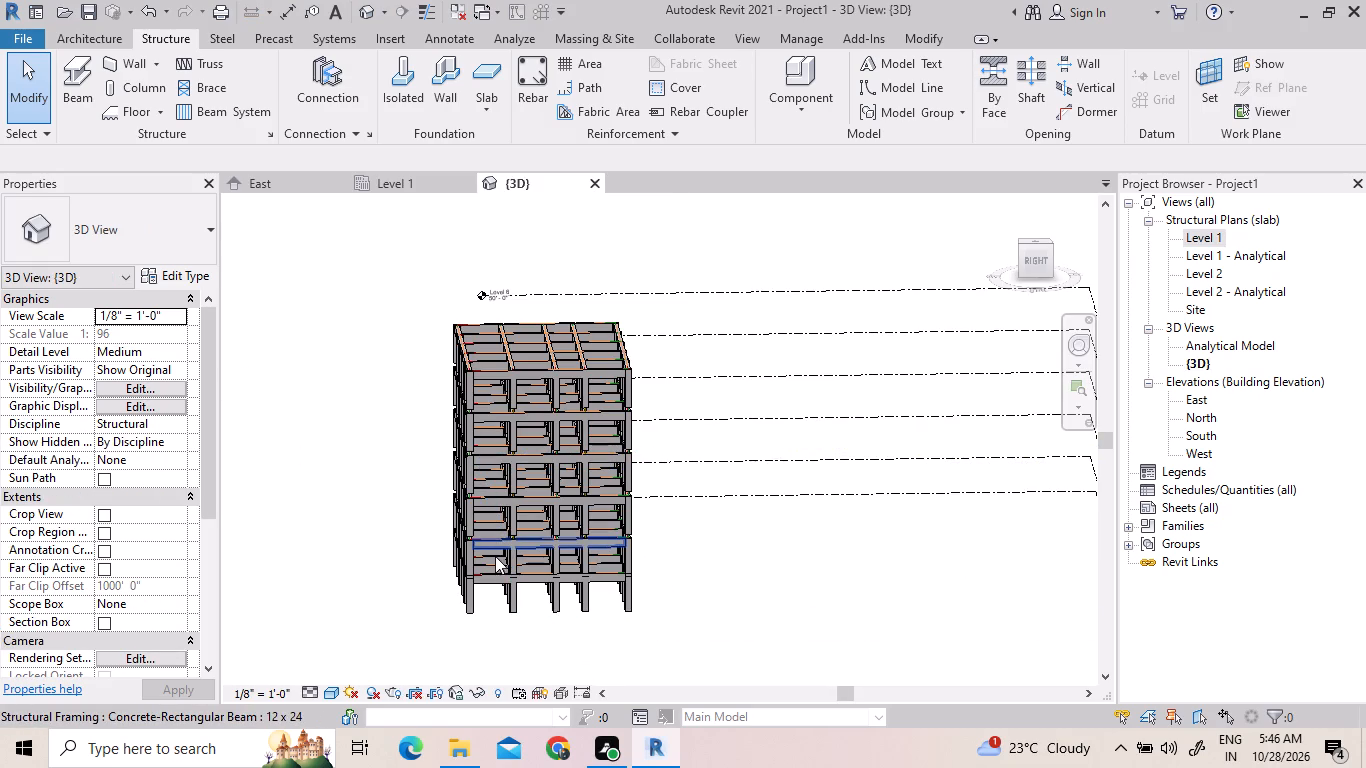
pyautogui.scroll(1, 569, 562)
pyautogui.moveTo(766, 543); pyautogui.dragTo(683, 495, button='middle')
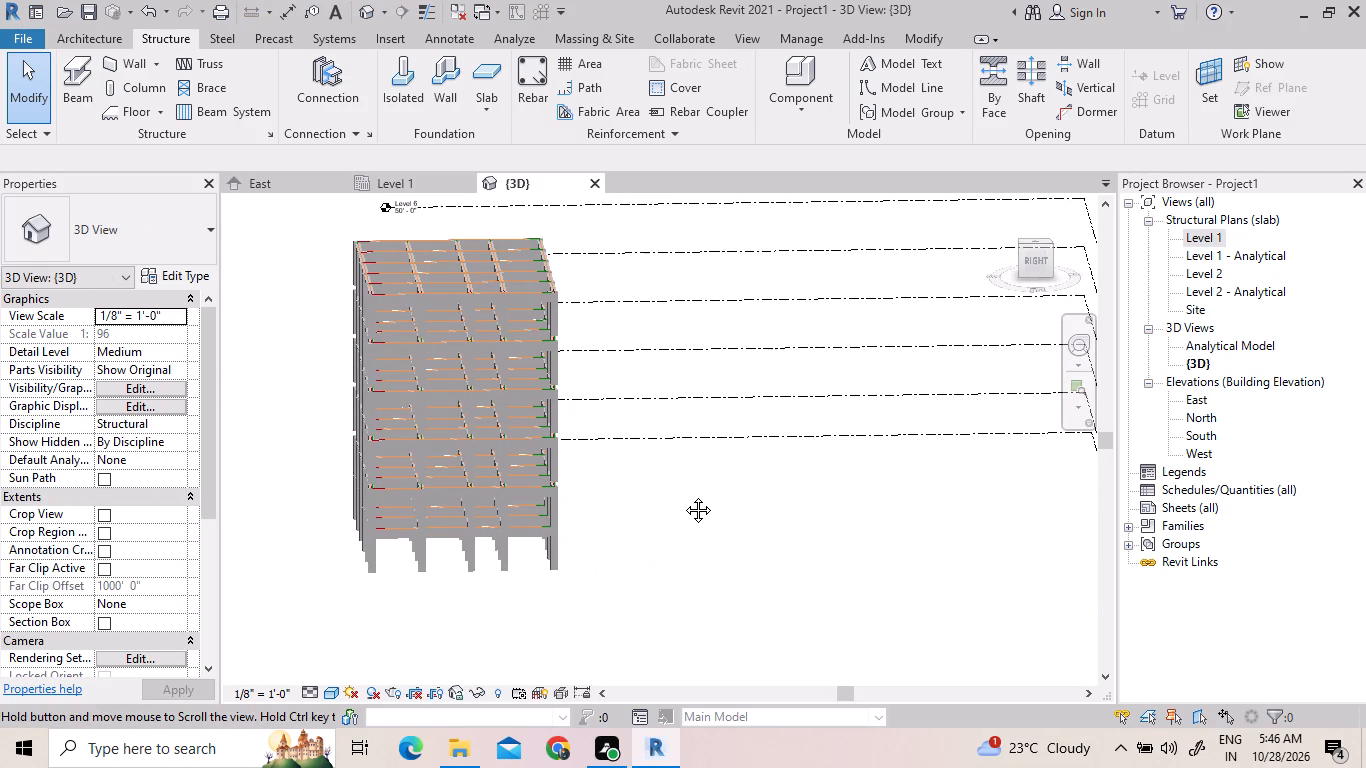
pyautogui.moveTo(683, 495); pyautogui.dragTo(862, 496, button='middle')
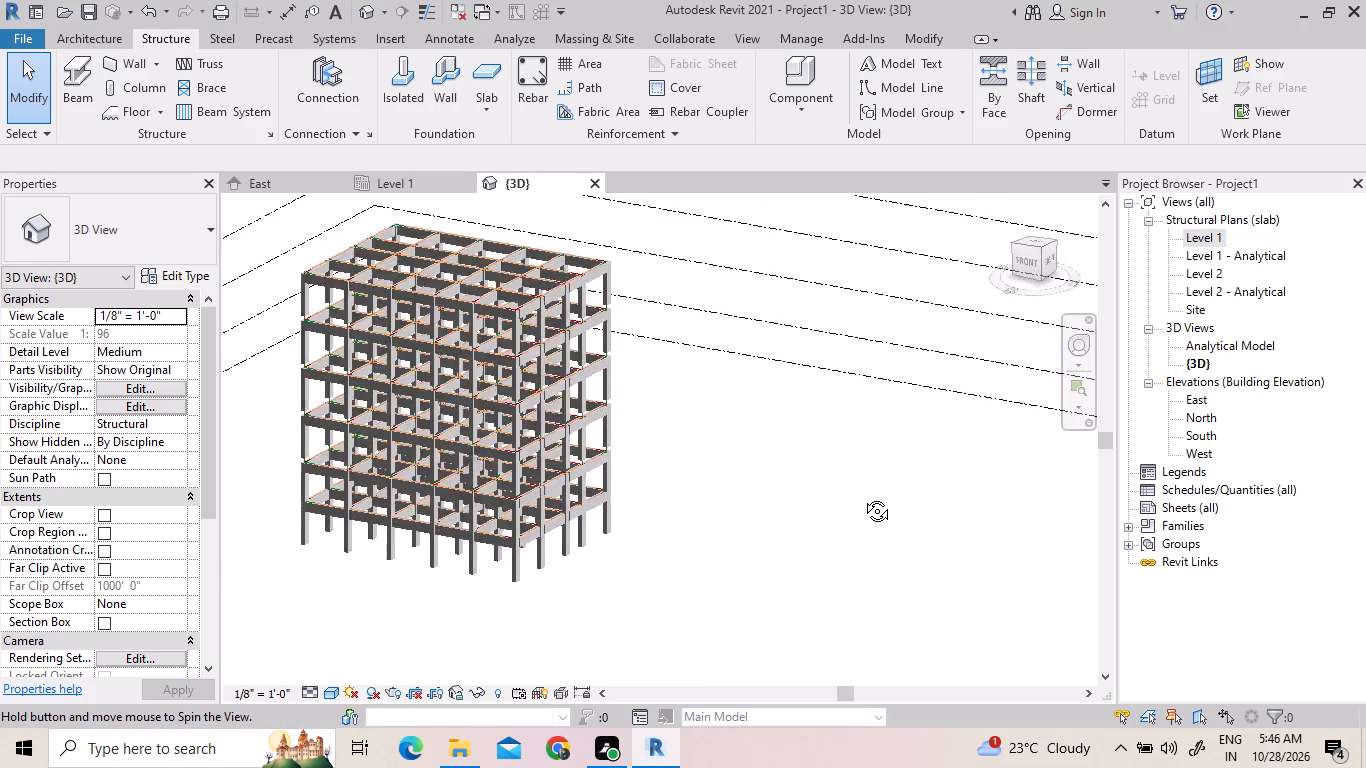
pyautogui.moveTo(862, 496); pyautogui.dragTo(588, 586, button='middle')
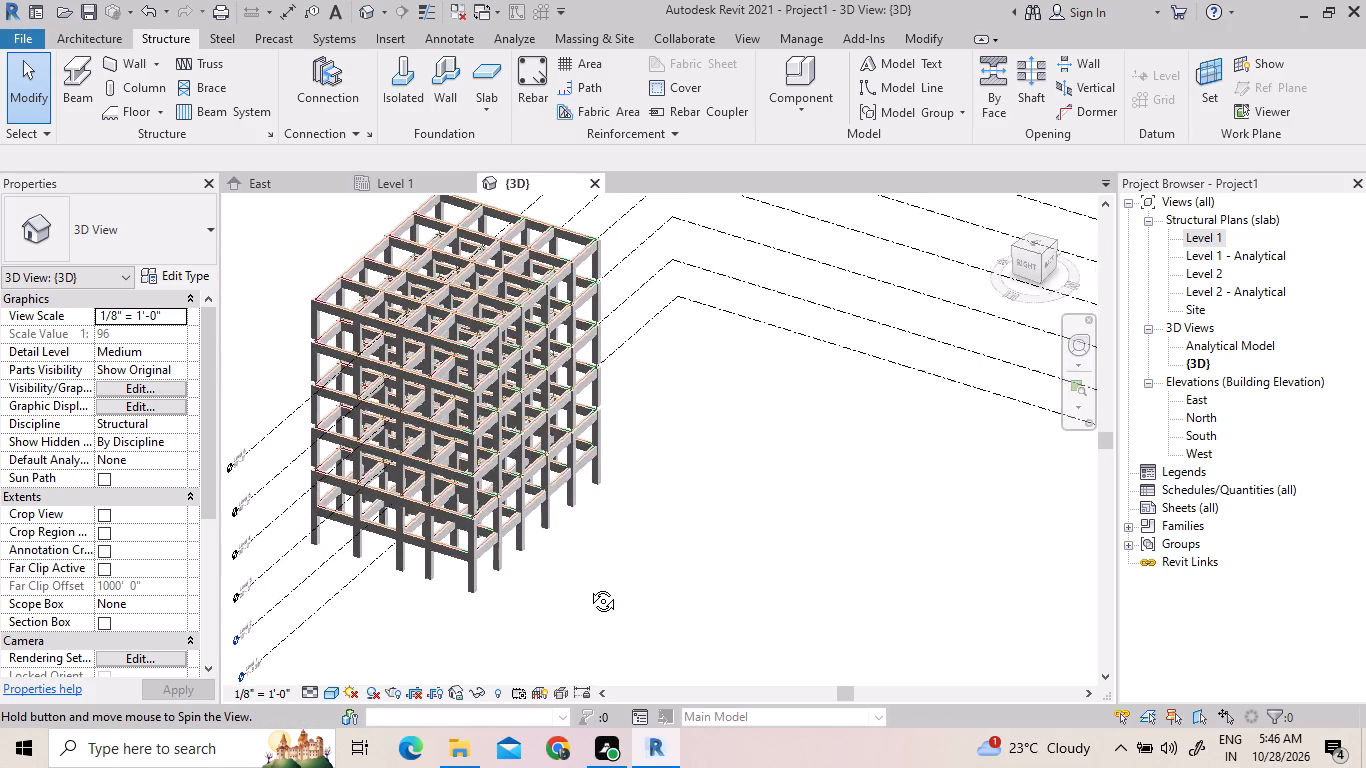
pyautogui.moveTo(588, 586); pyautogui.dragTo(552, 399, button='middle')
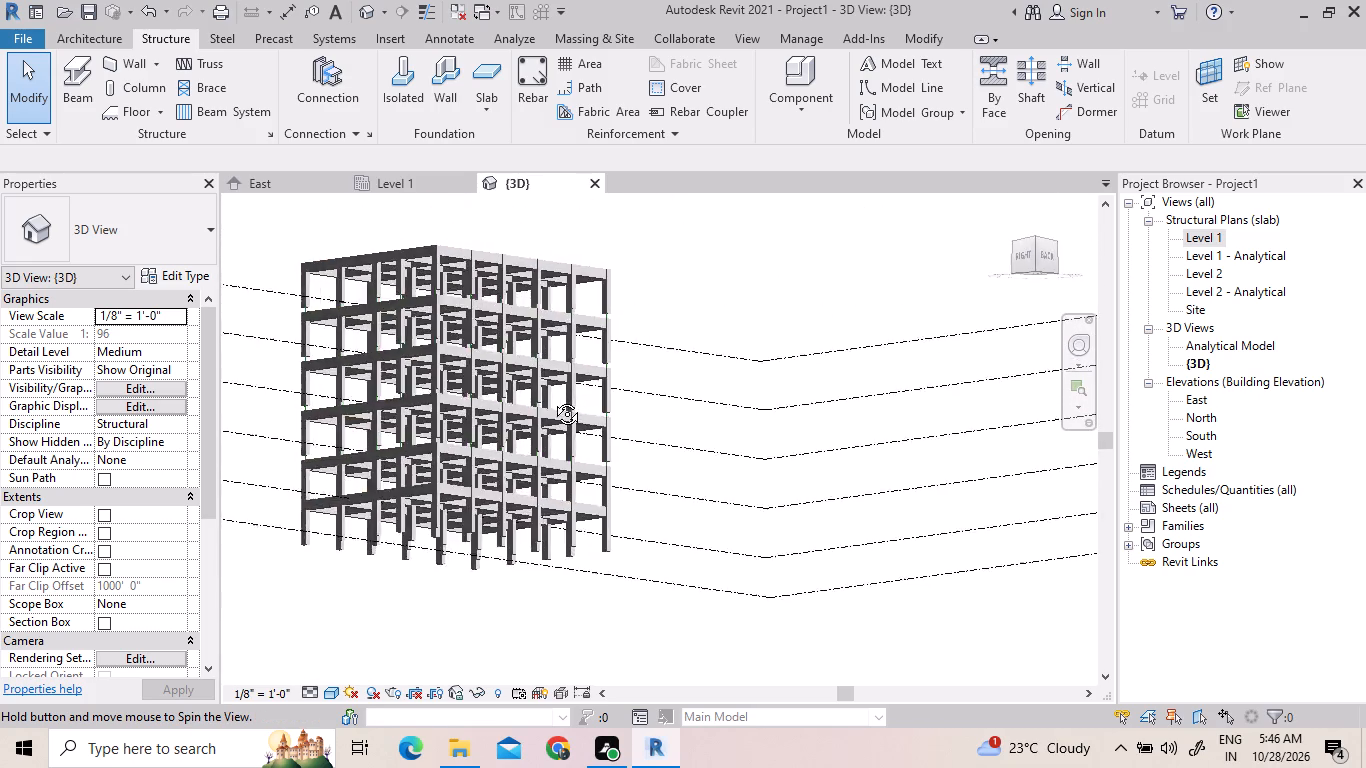
pyautogui.moveTo(552, 399); pyautogui.dragTo(395, 408, button='middle')
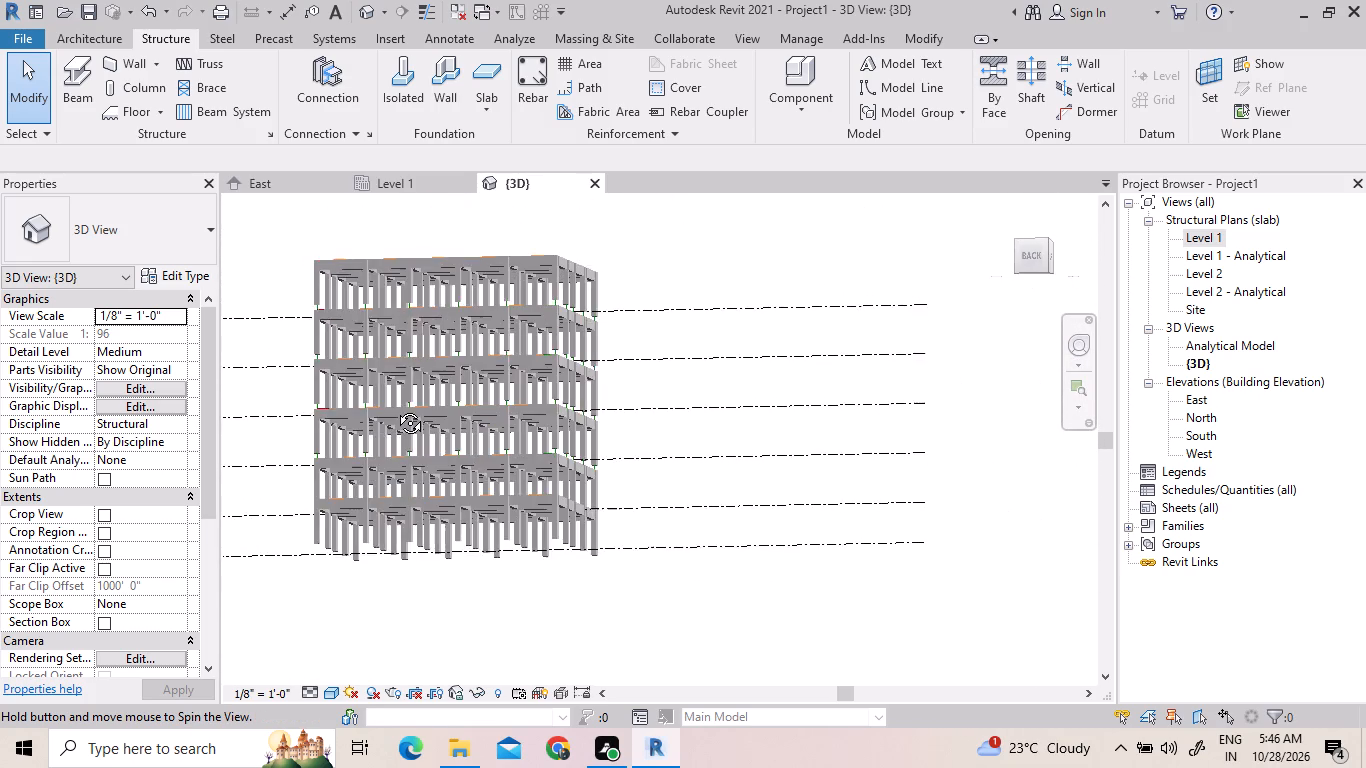
pyautogui.moveTo(395, 408); pyautogui.dragTo(532, 469, button='middle')
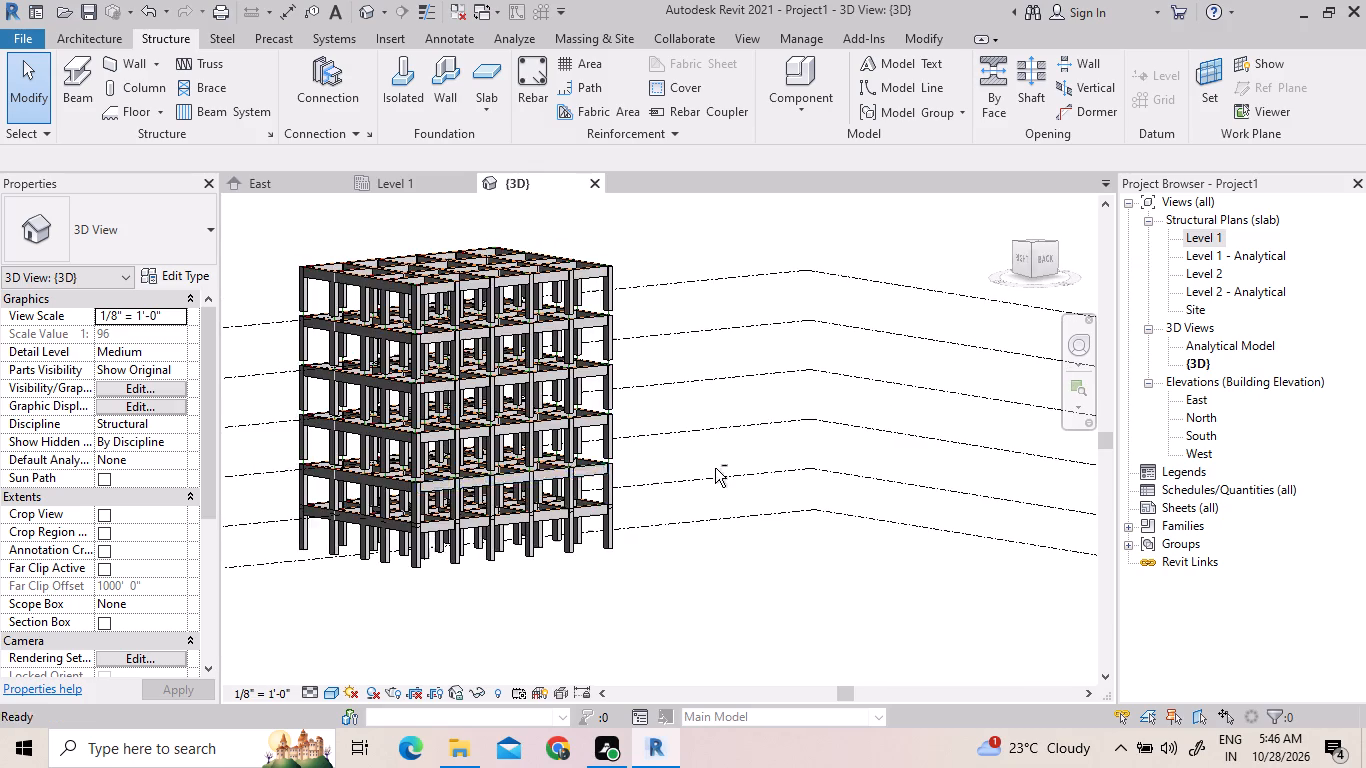
pyautogui.moveTo(860, 466); pyautogui.dragTo(994, 447, button='middle')
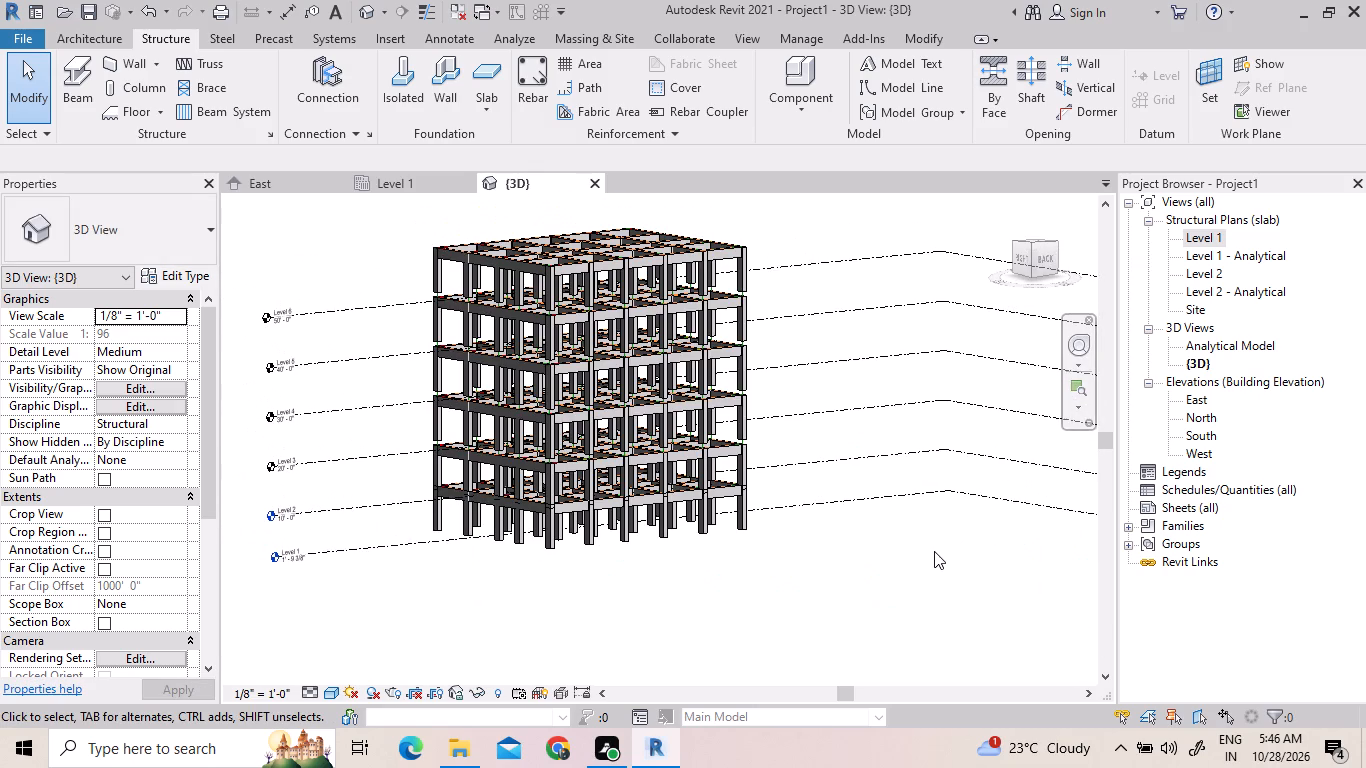
pyautogui.keyDown('shift'); pyautogui.moveTo(934, 551); pyautogui.dragTo(849, 588, button='middle'); pyautogui.keyUp('shift')
pyautogui.keyDown('shift'); pyautogui.scroll(-1, 893, 573); pyautogui.keyUp('shift')
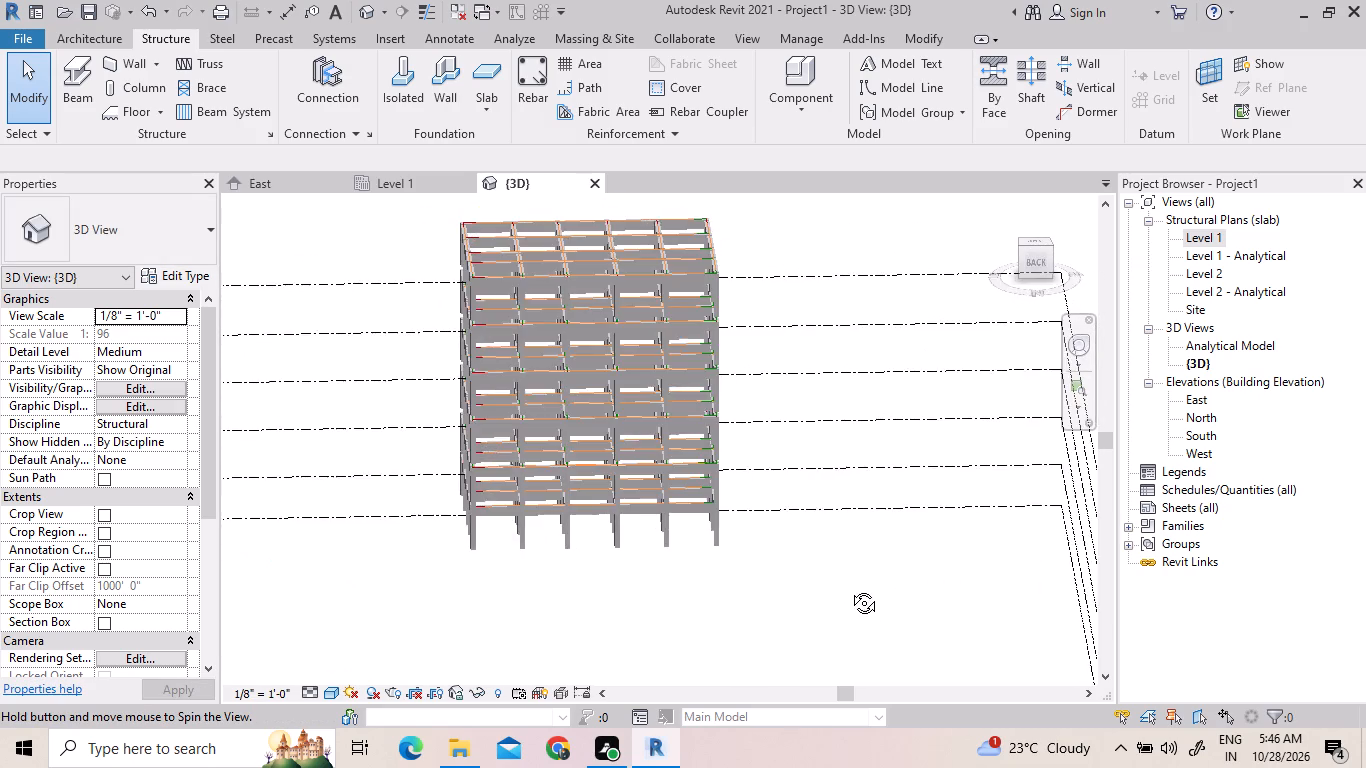
pyautogui.keyDown('shift'); pyautogui.moveTo(849, 588); pyautogui.dragTo(829, 640, button='middle'); pyautogui.keyUp('shift')
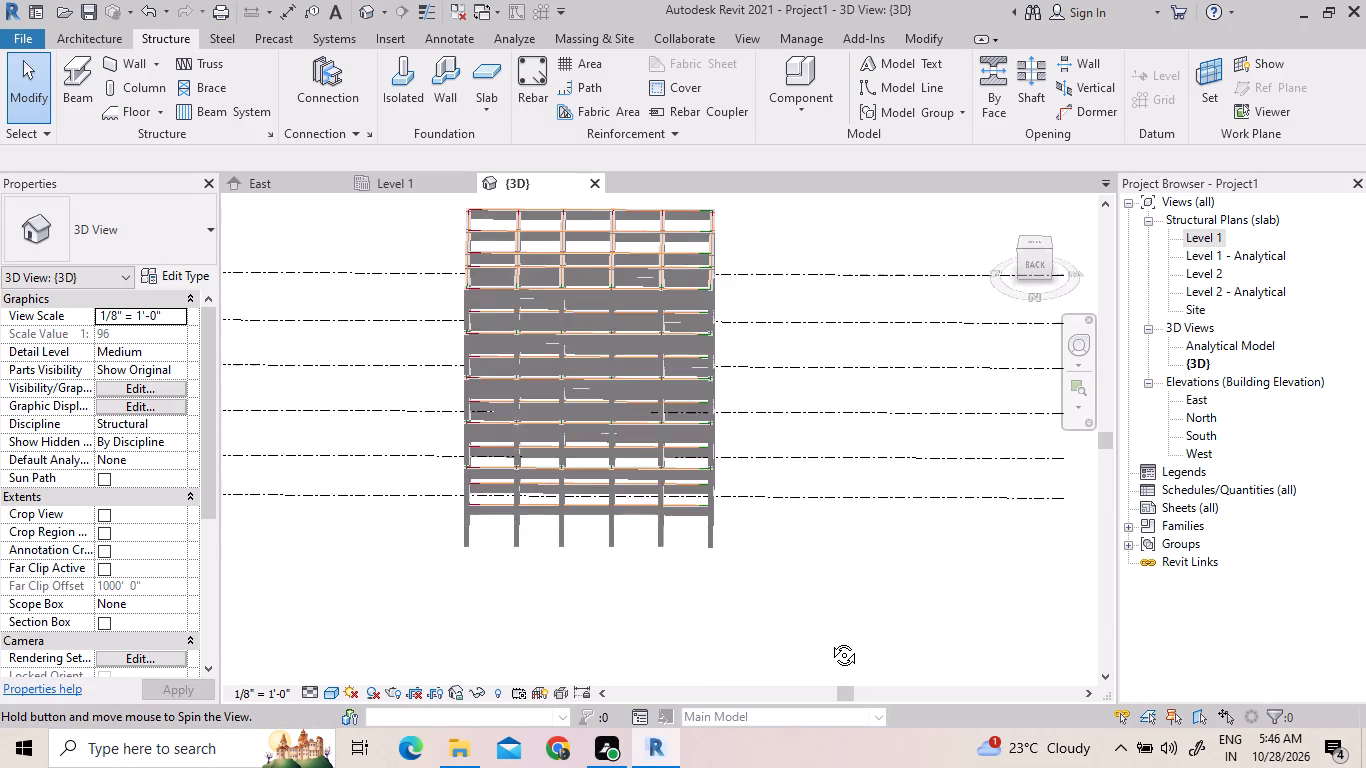
pyautogui.keyDown('shift'); pyautogui.moveTo(829, 640); pyautogui.dragTo(896, 554, button='middle'); pyautogui.keyUp('shift')
pyautogui.scroll(3, 551, 443)
pyautogui.scroll(2, 459, 494)
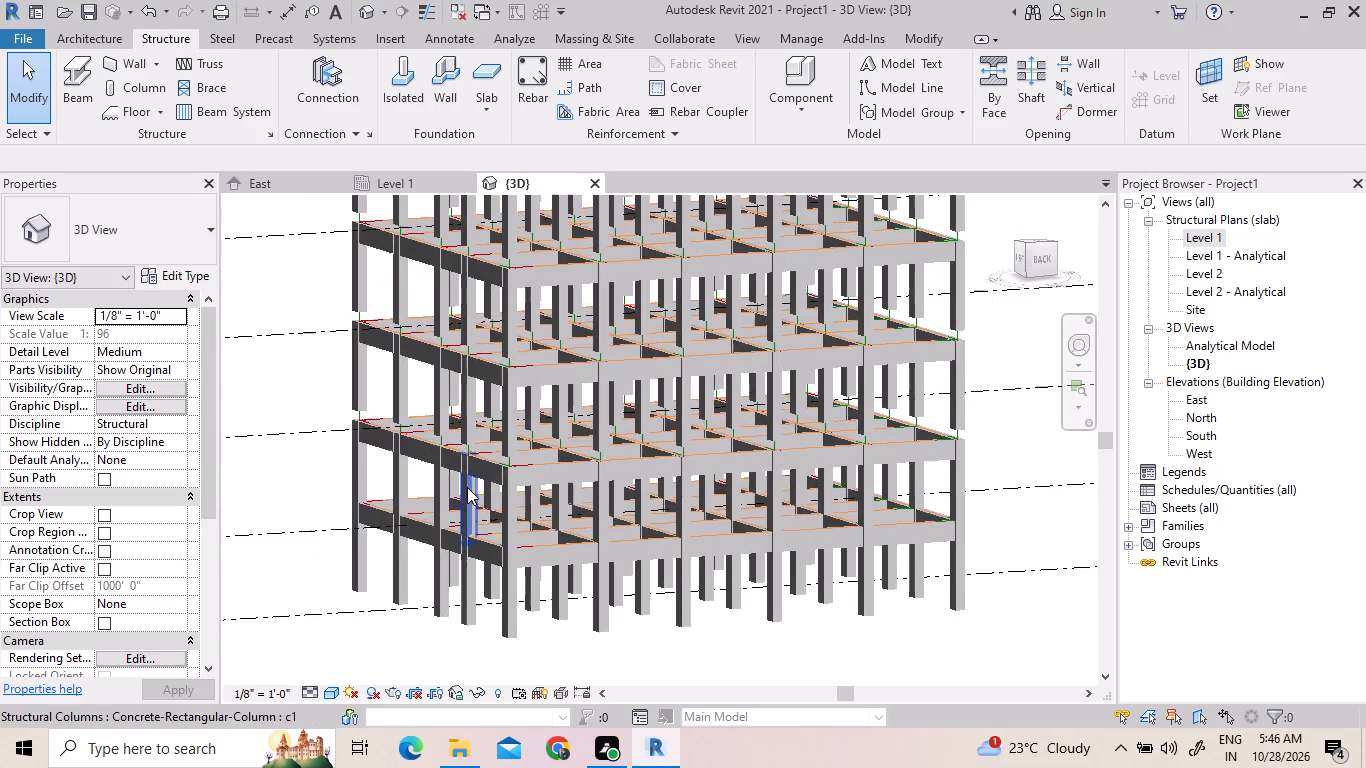
pyautogui.scroll(-3, 1121, 465)
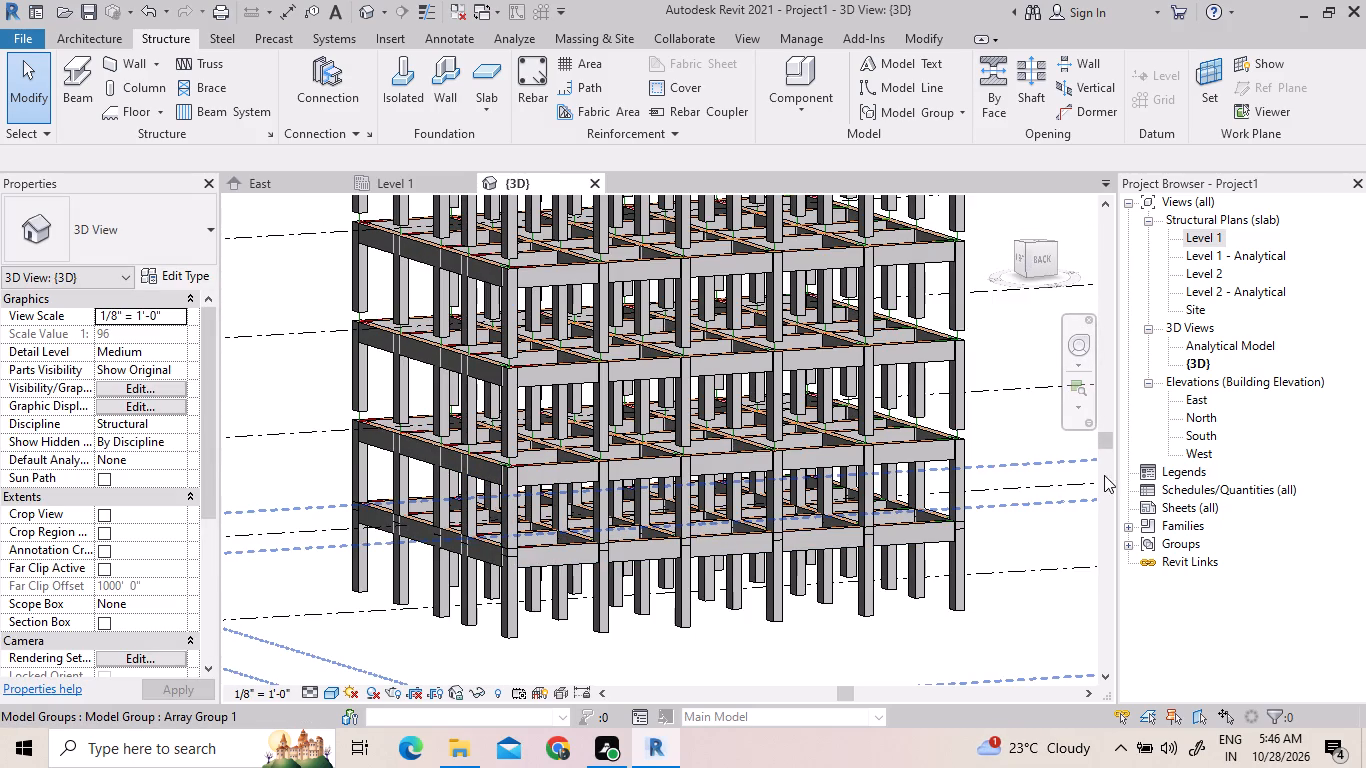
pyautogui.scroll(-2, 1104, 475)
pyautogui.scroll(-3, 855, 558)
pyautogui.moveTo(845, 578); pyautogui.dragTo(799, 581, button='middle')
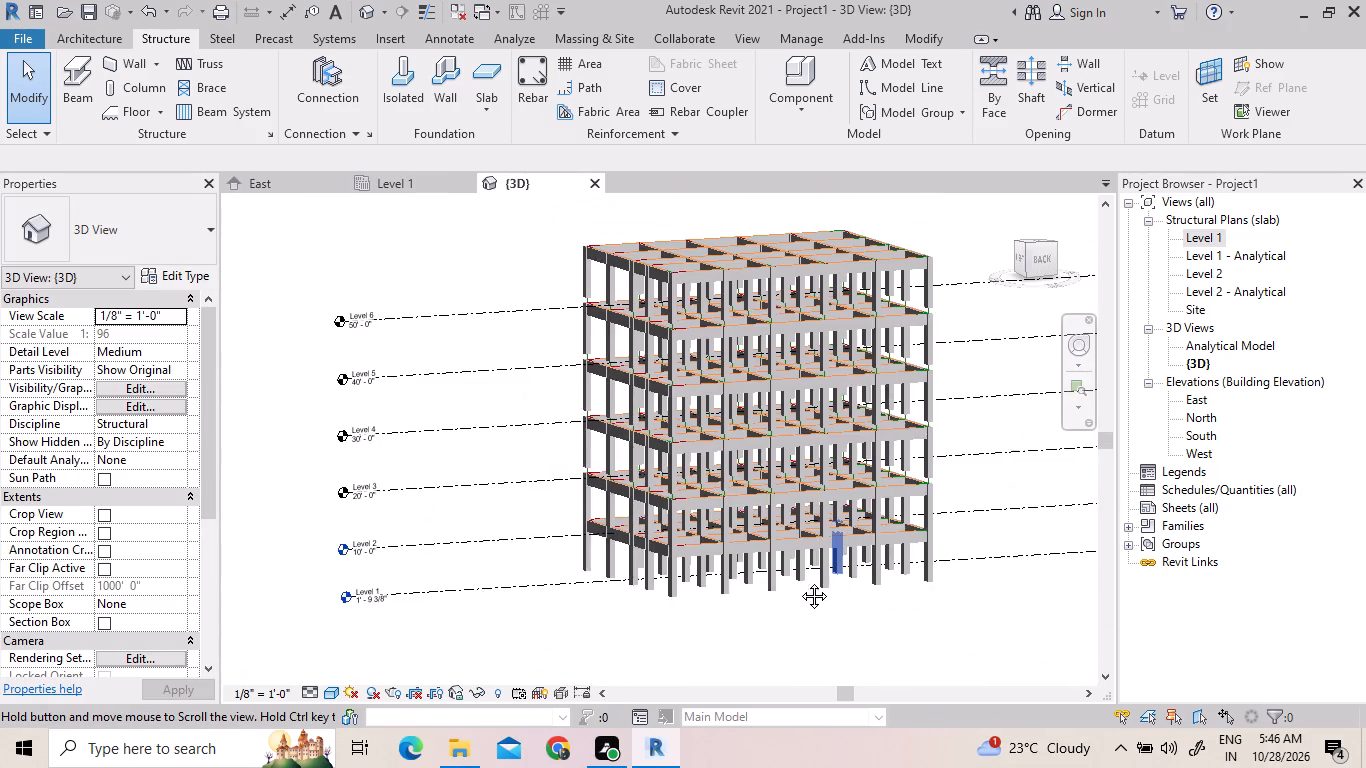
pyautogui.moveTo(799, 581); pyautogui.dragTo(691, 585, button='middle')
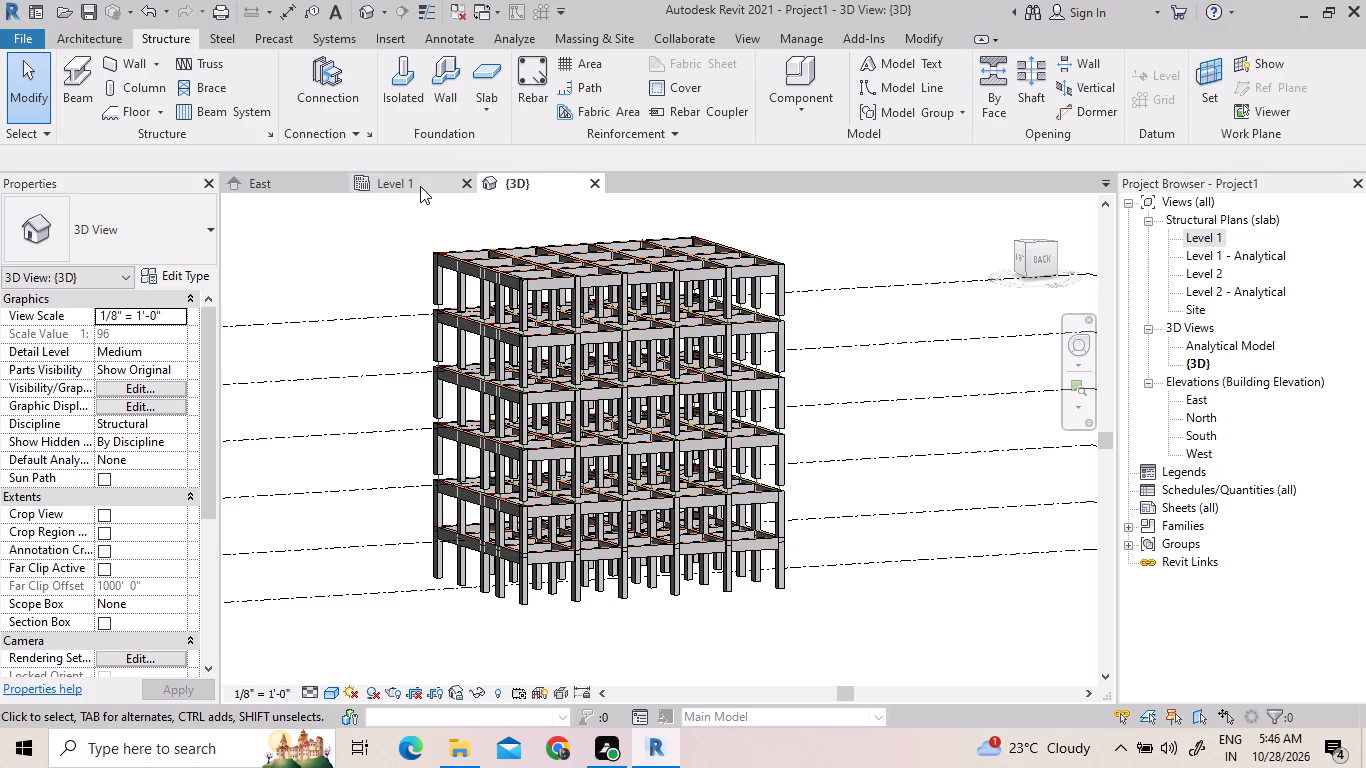
# In the Level 1 plan, sketch a rectangular 6" Foundation Slab boundary about 49' by 36' 8" around the whole column grid.
pyautogui.click(420, 186)
pyautogui.scroll(-3, 590, 441)
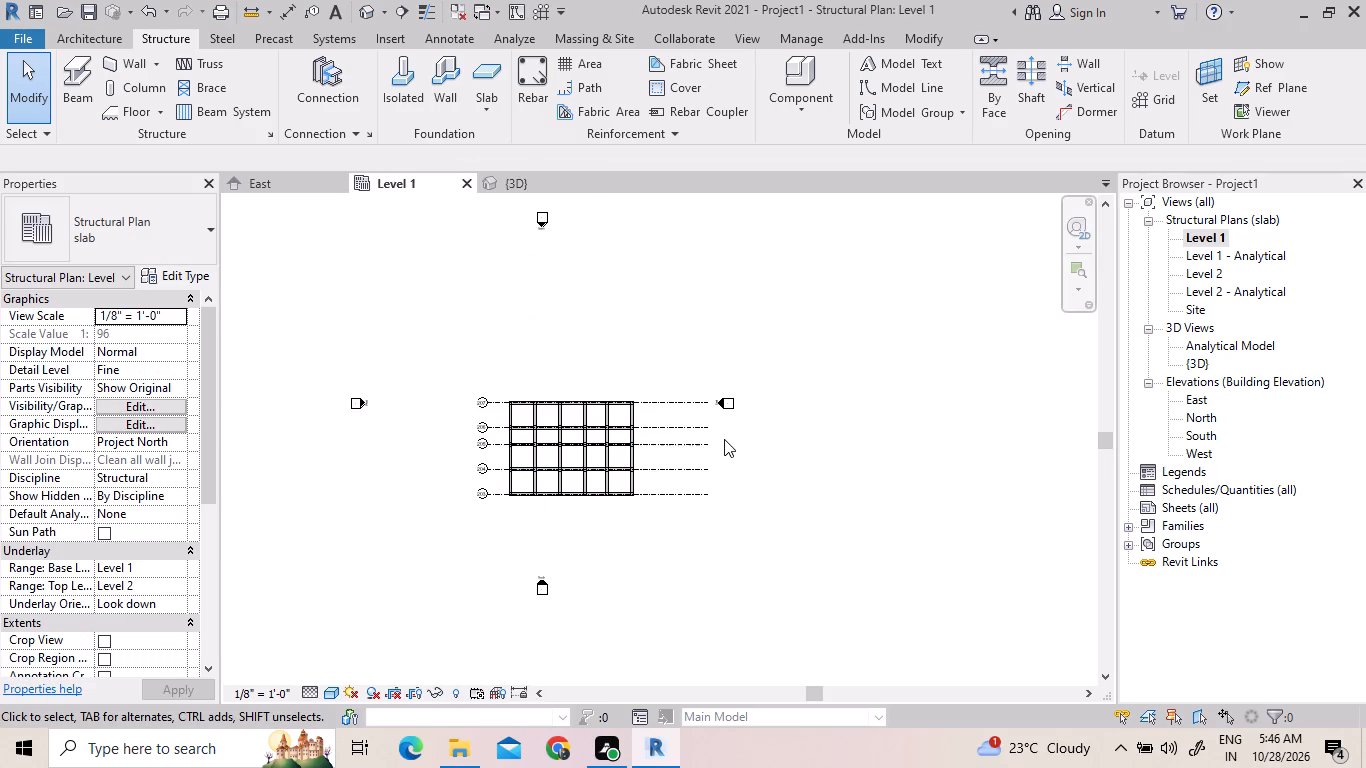
pyautogui.scroll(3, 724, 439)
pyautogui.scroll(1, 580, 396)
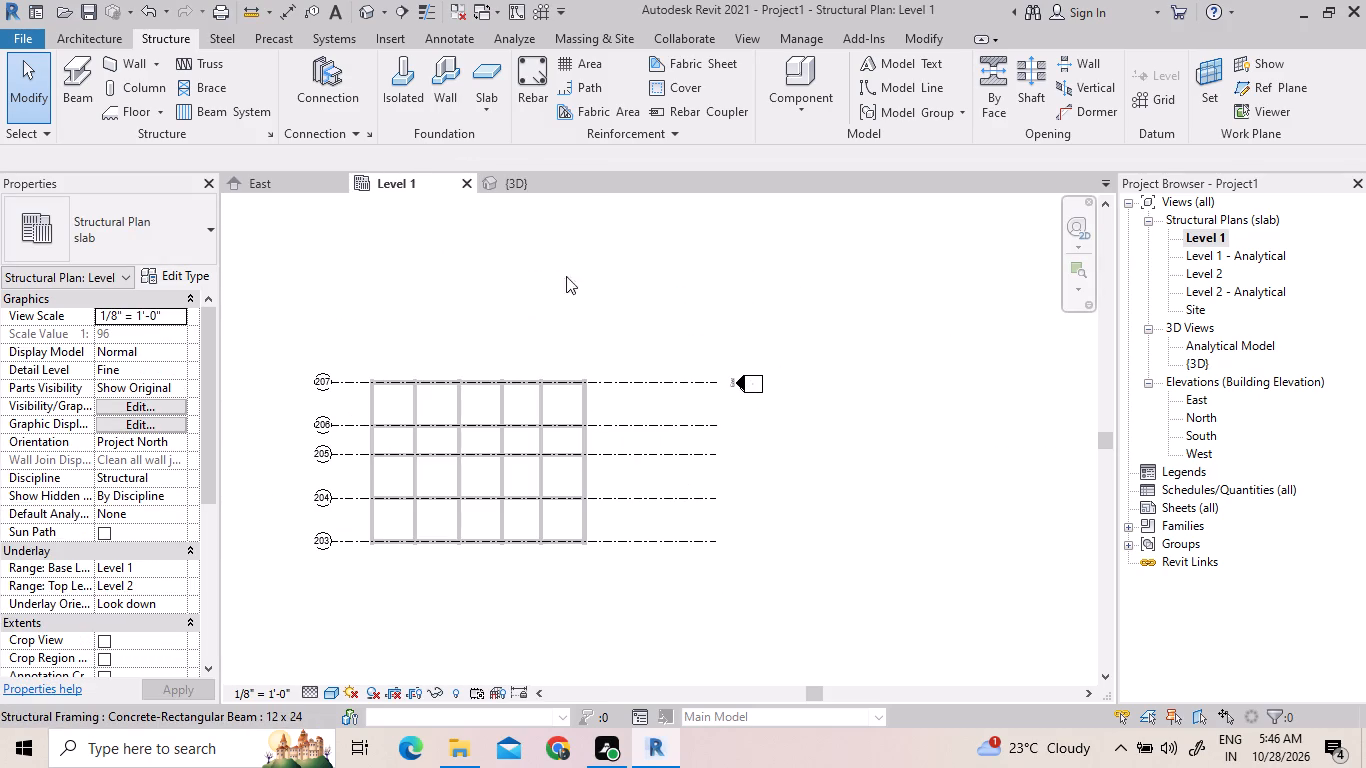
pyautogui.click(490, 66)
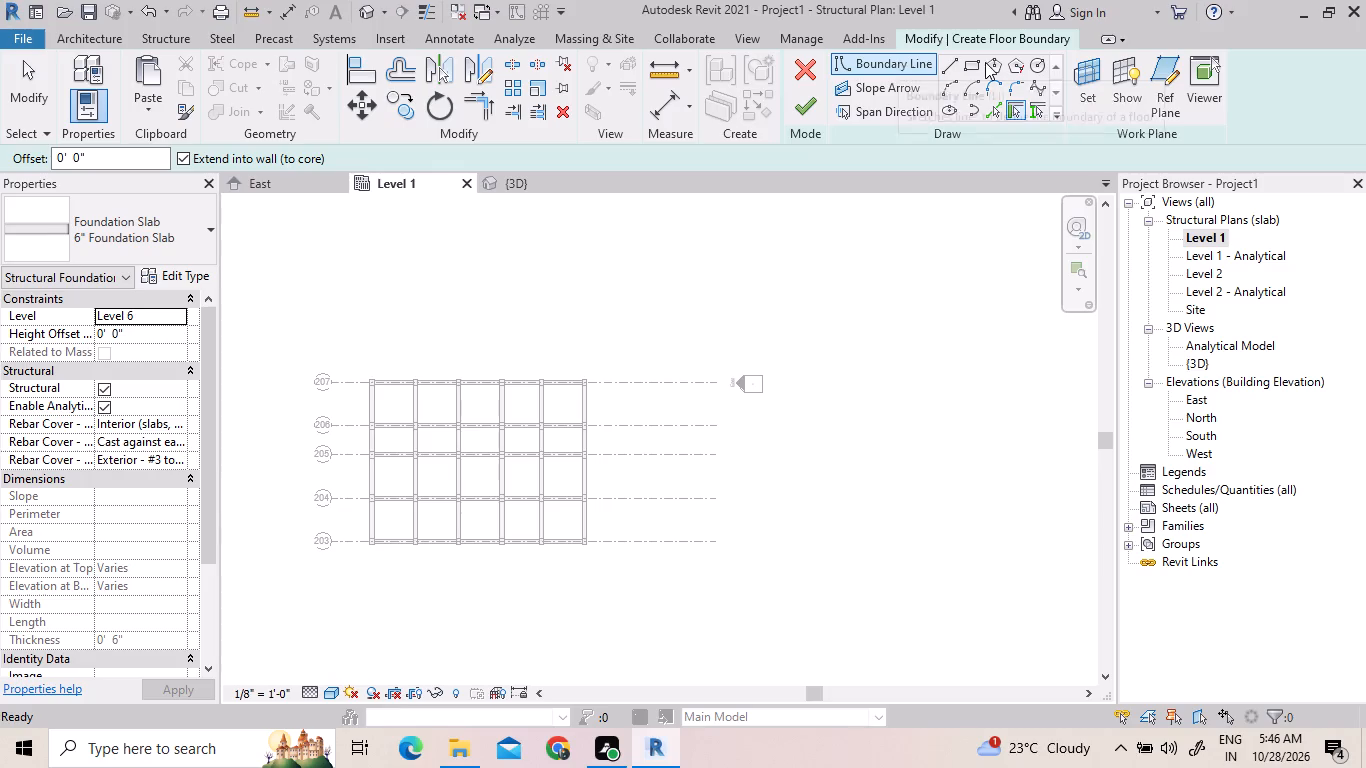
pyautogui.click(968, 65)
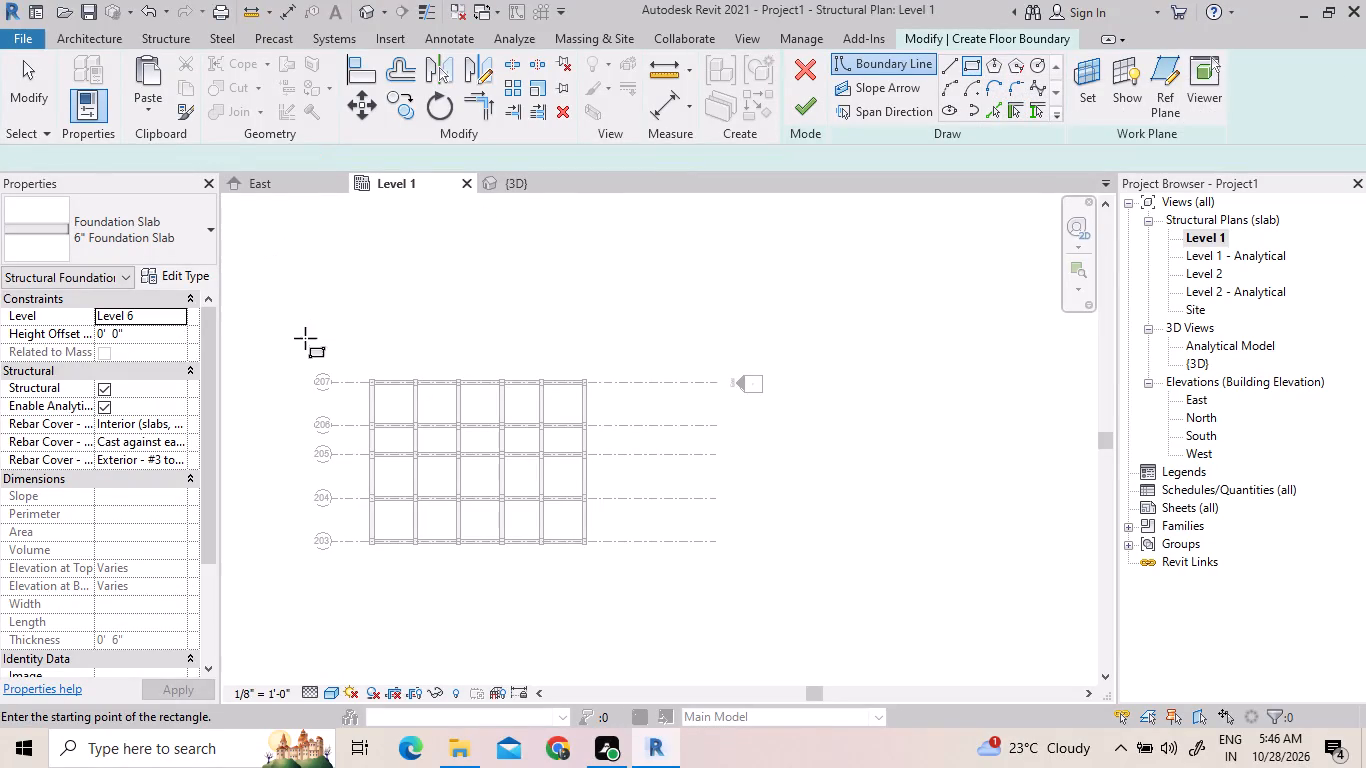
pyautogui.click(372, 383)
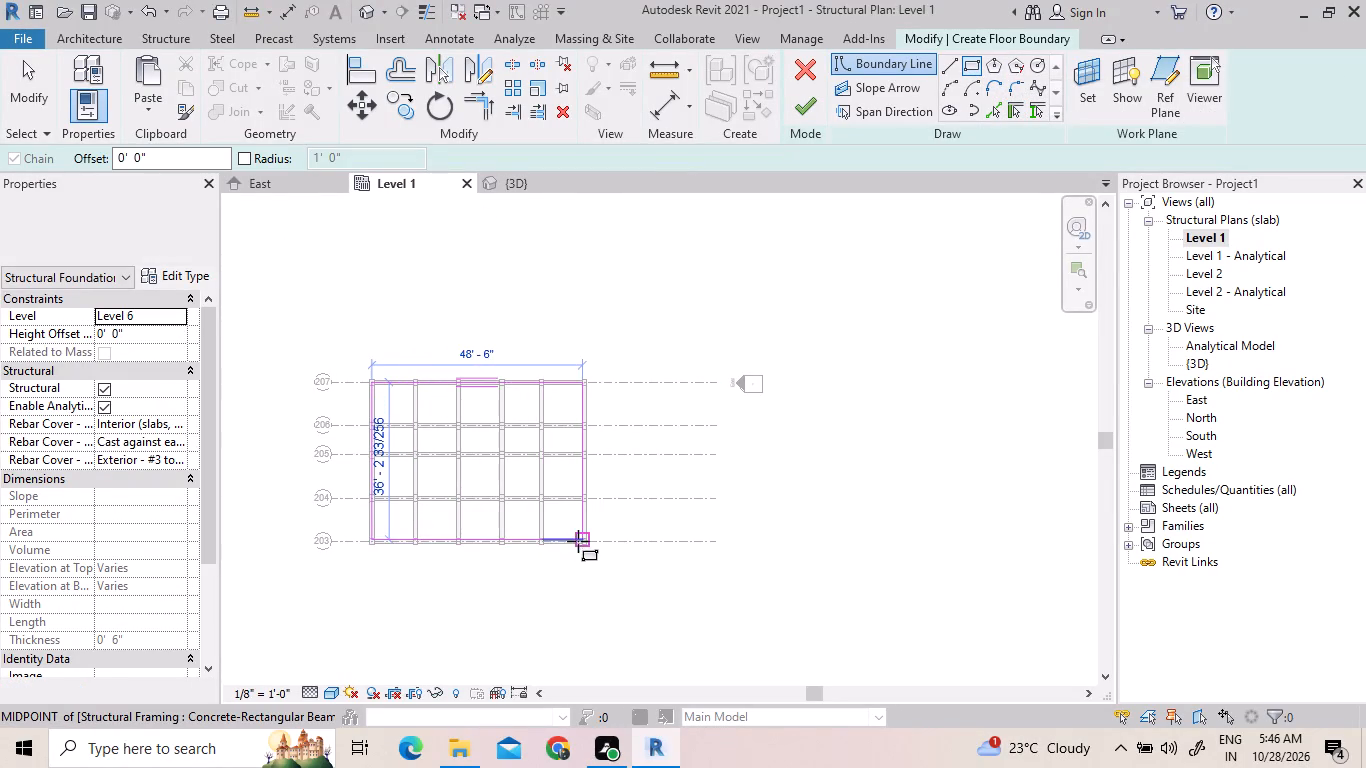
pyautogui.scroll(6, 579, 547)
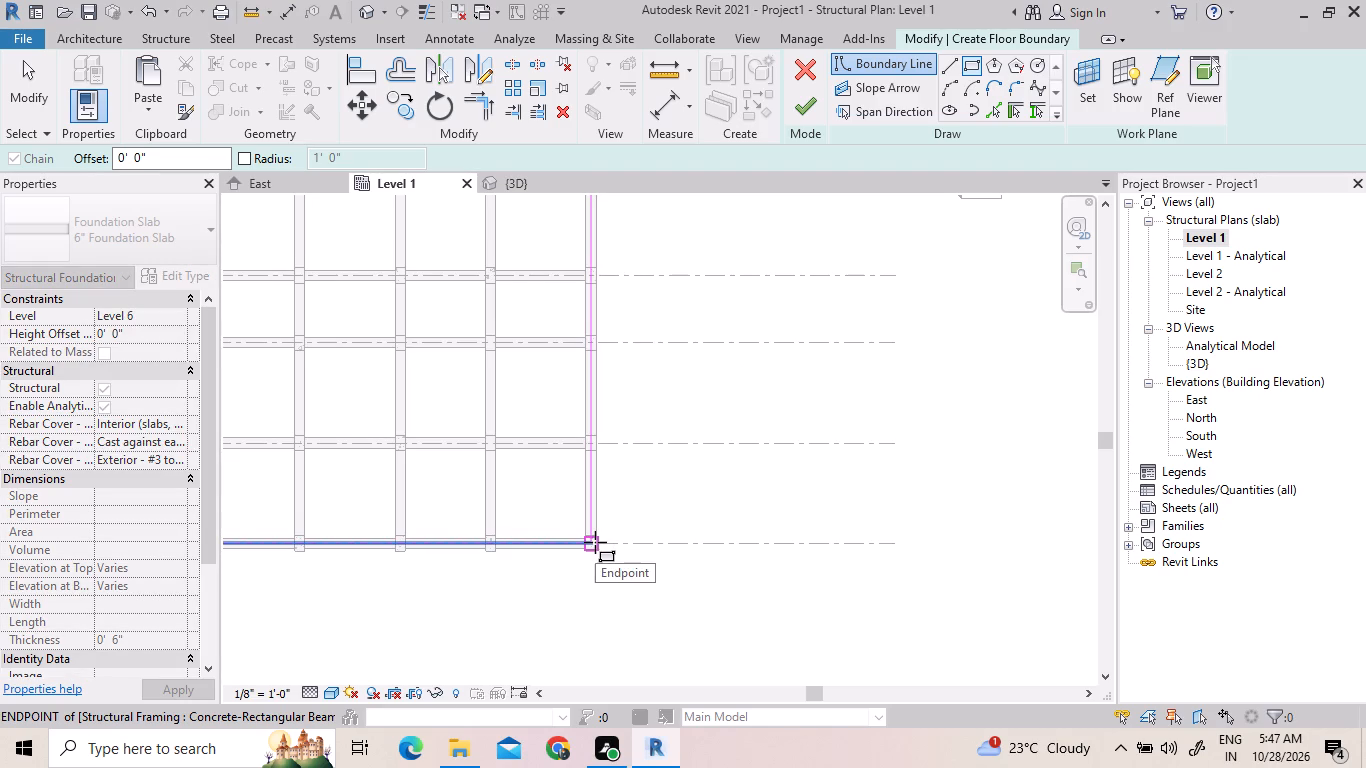
pyautogui.click(595, 542)
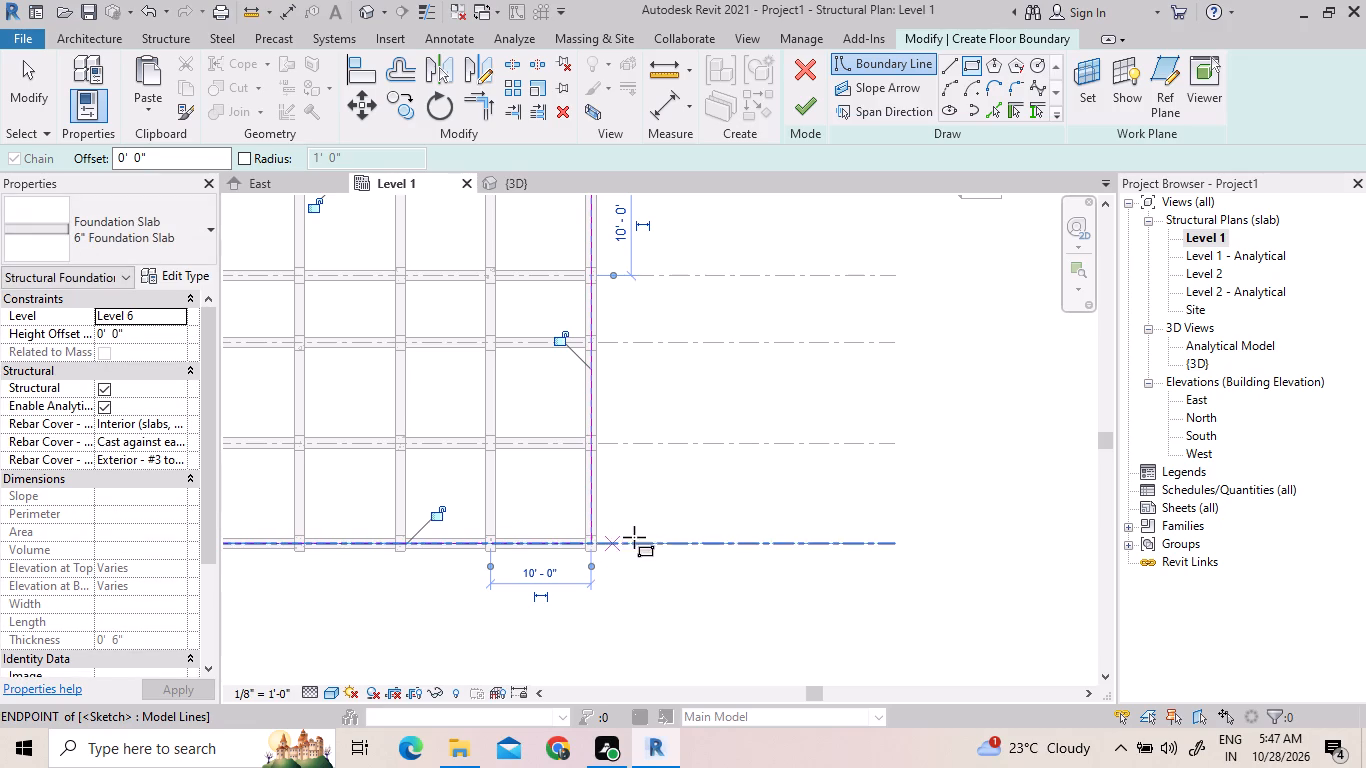
# Set the slab's level to Level 1, finish the boundary sketch, and show the slab in the 3D view.
pyautogui.click(127, 246)
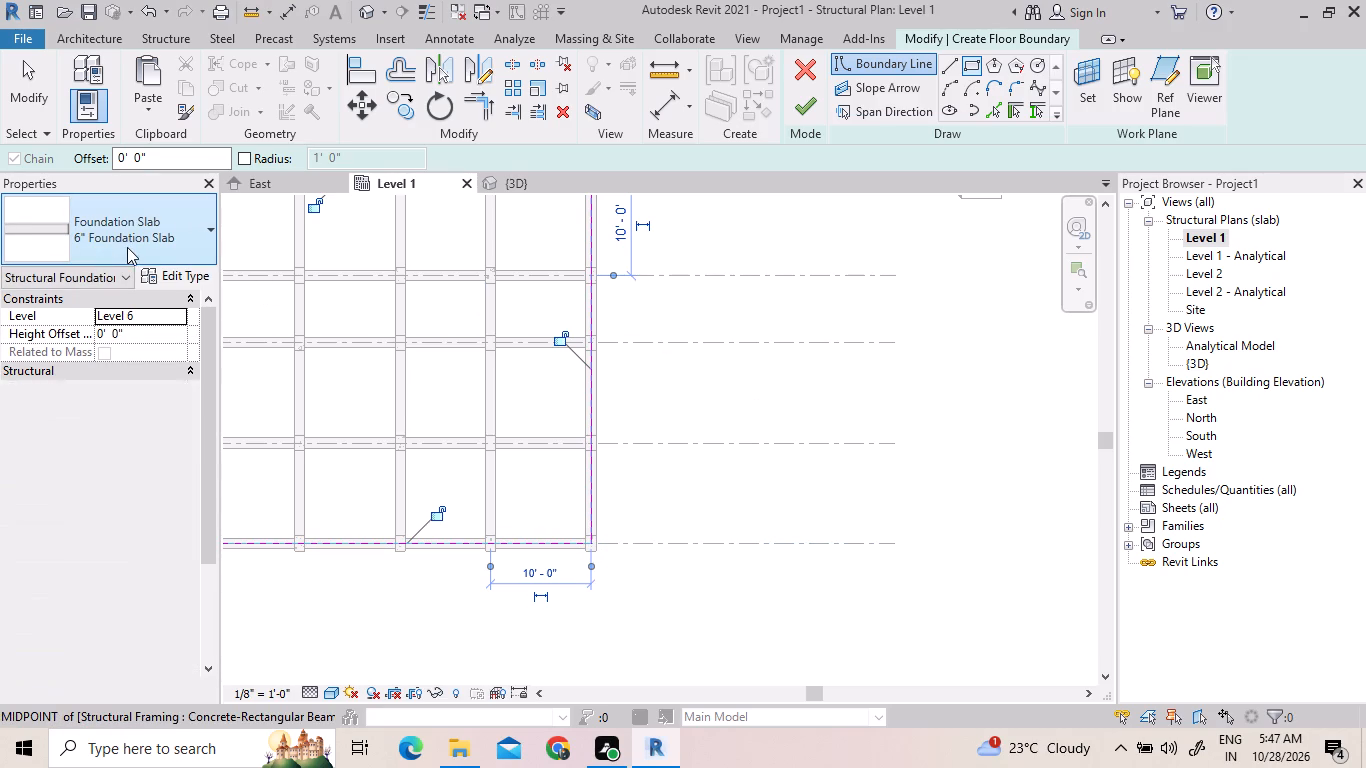
pyautogui.click(114, 328)
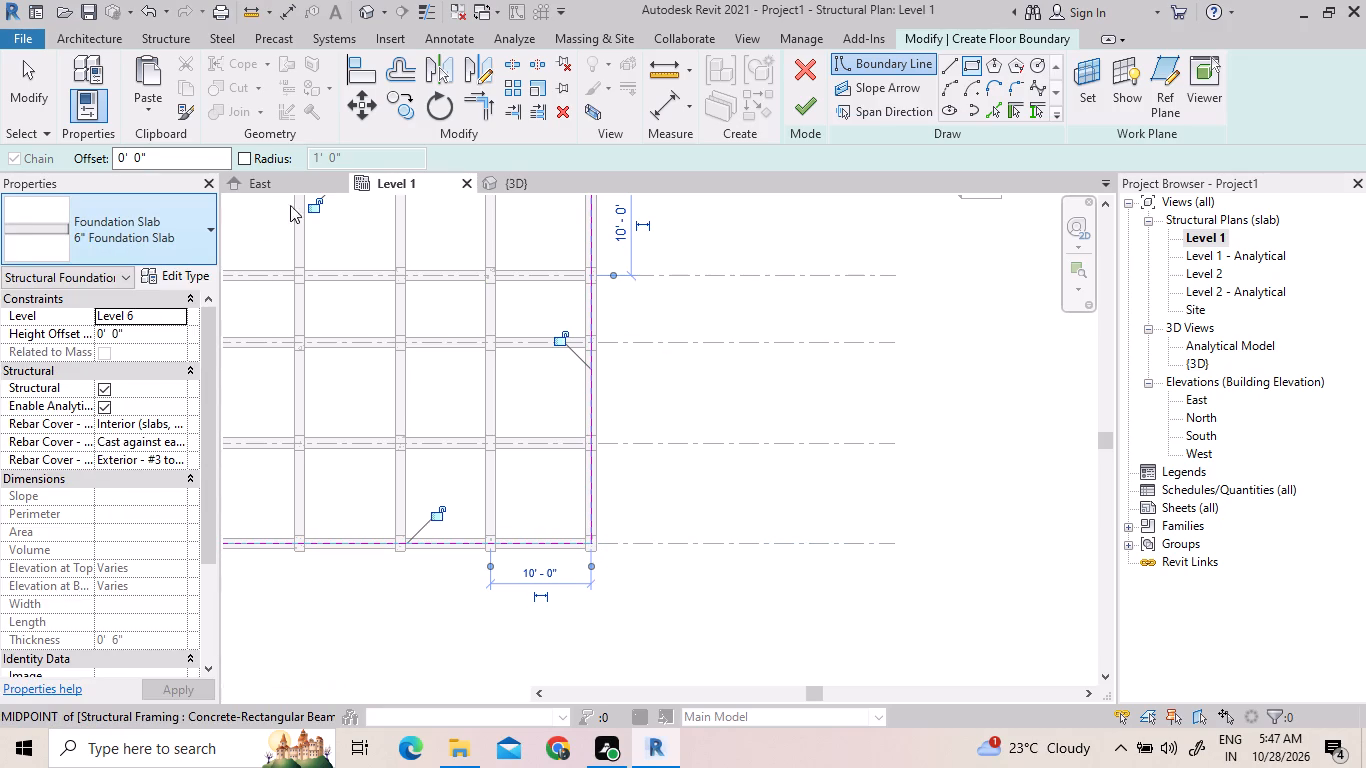
pyautogui.click(143, 312)
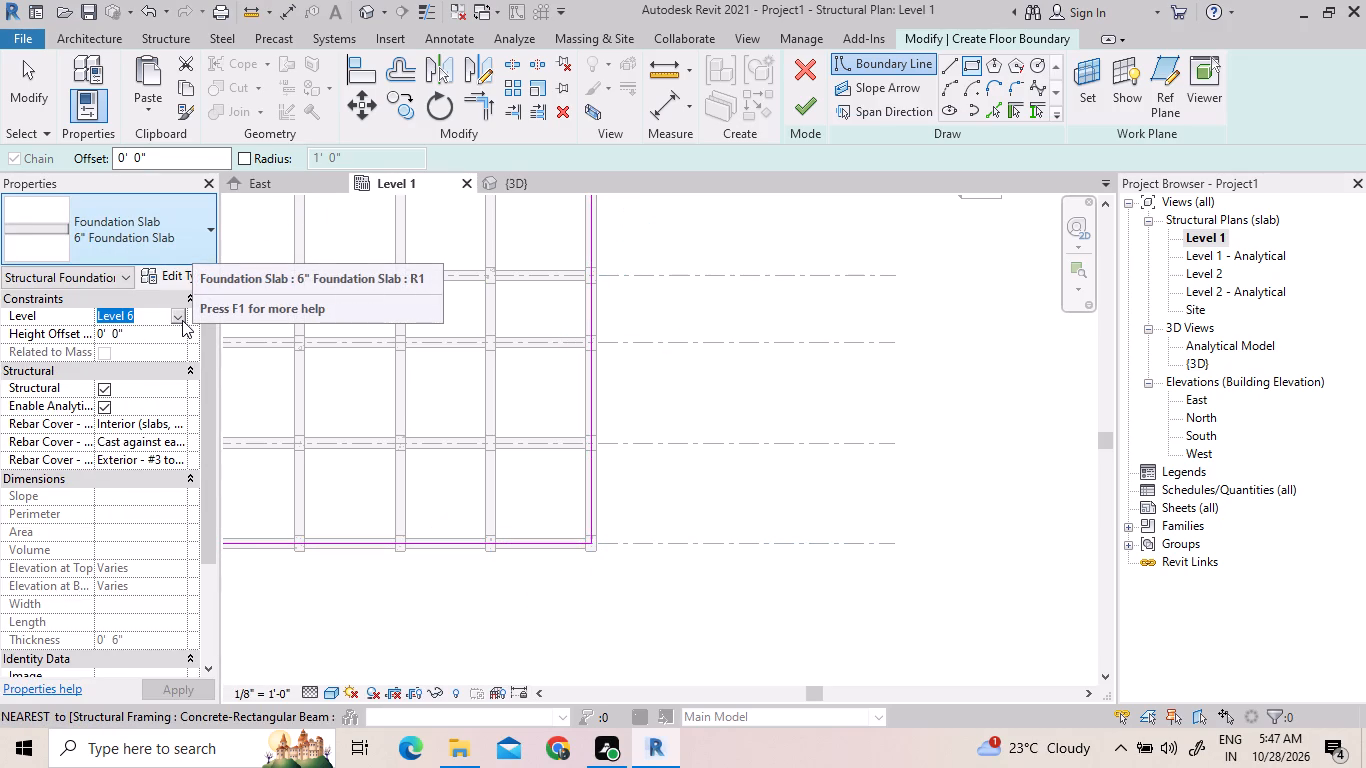
pyautogui.click(182, 320)
pyautogui.moveTo(158, 327); pyautogui.dragTo(147, 413)
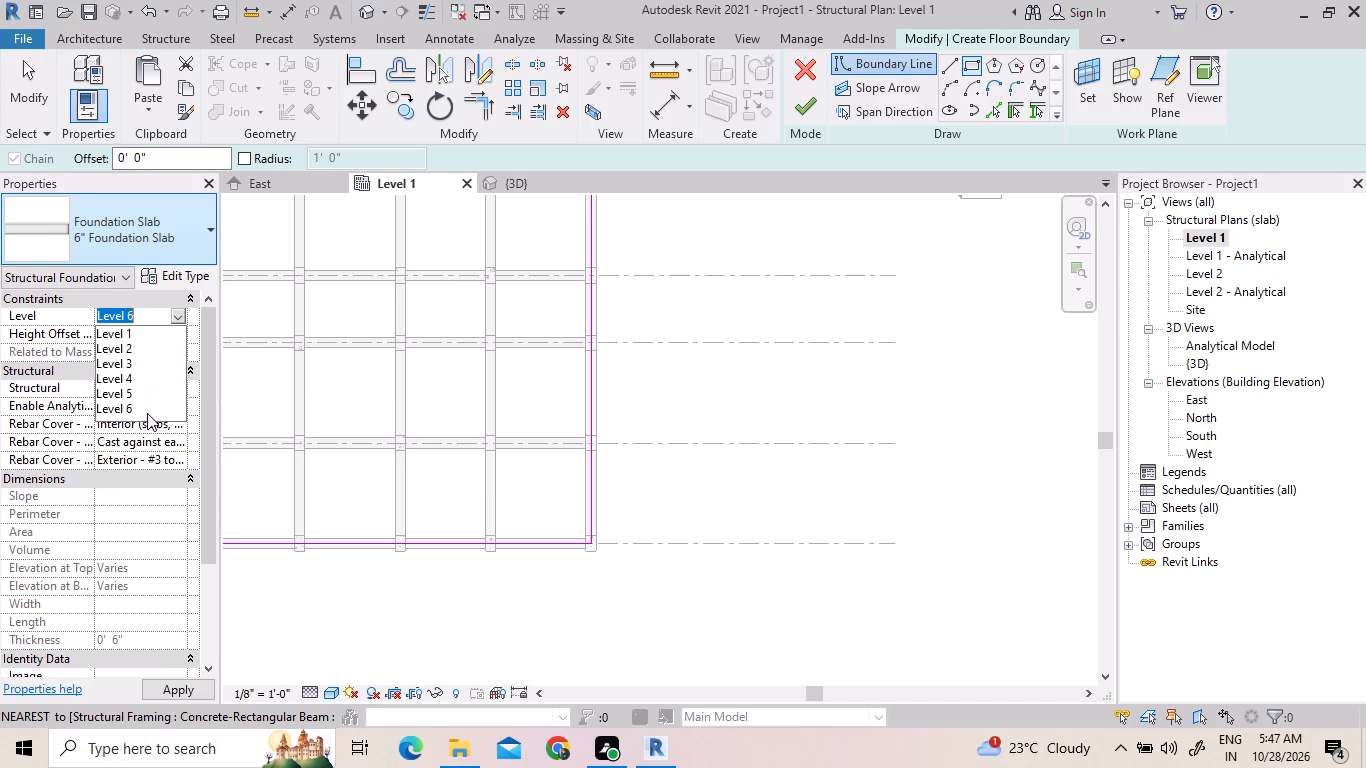
pyautogui.moveTo(147, 413); pyautogui.dragTo(149, 404)
pyautogui.click(153, 319)
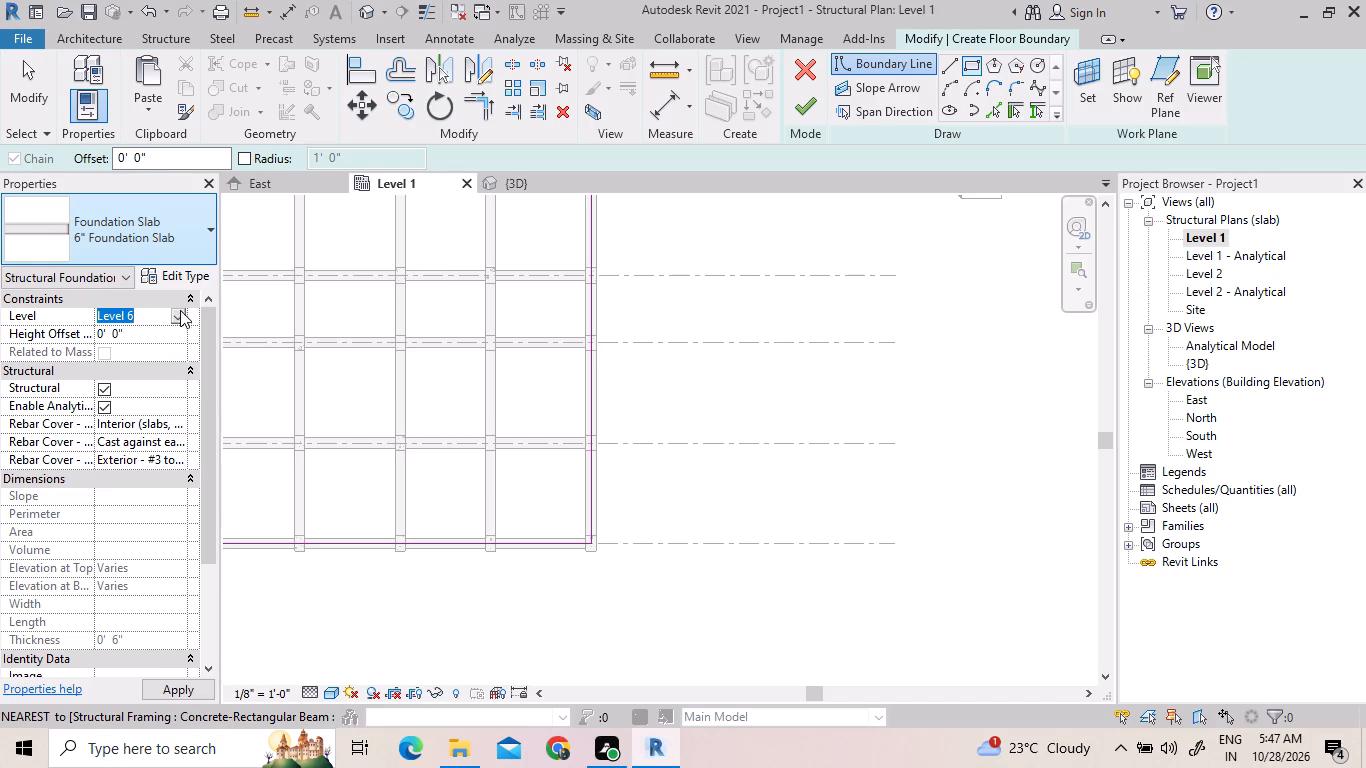
pyautogui.click(176, 320)
pyautogui.click(147, 337)
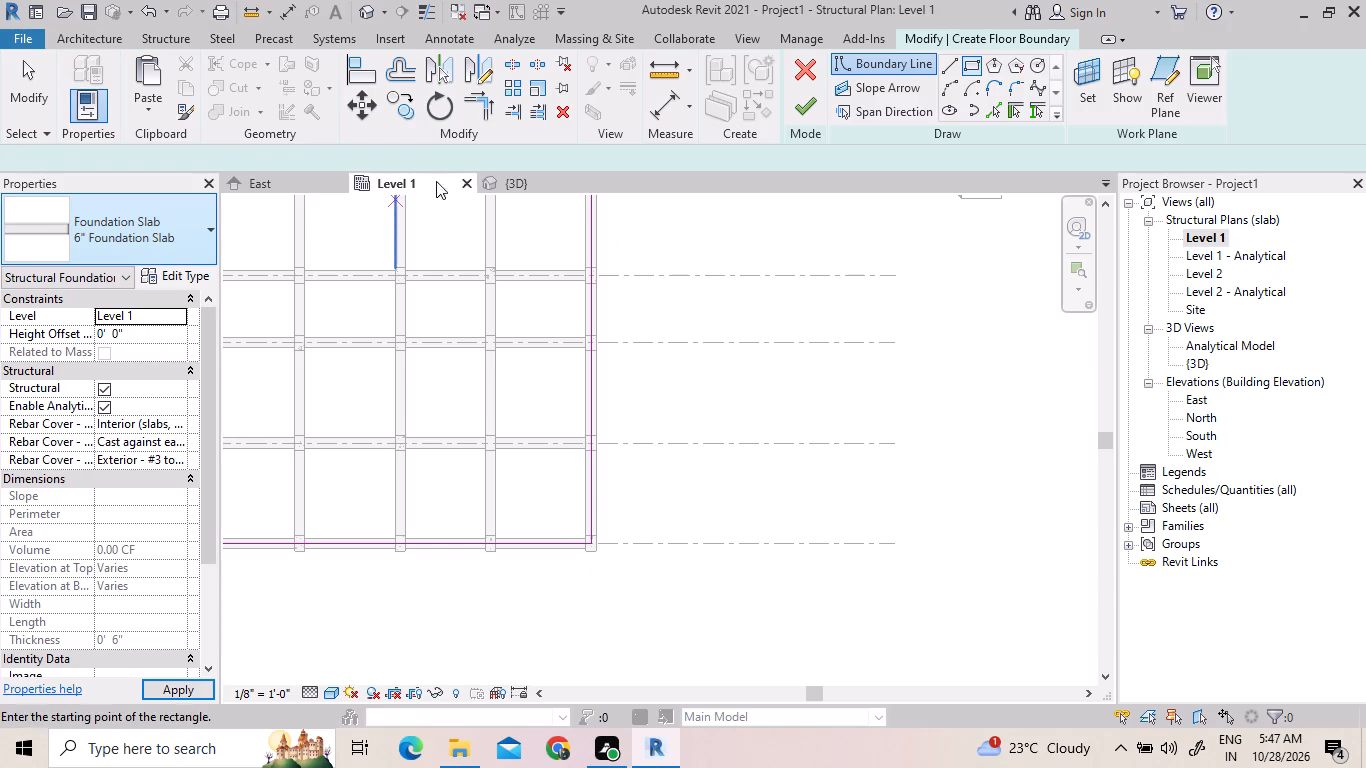
pyautogui.click(797, 118)
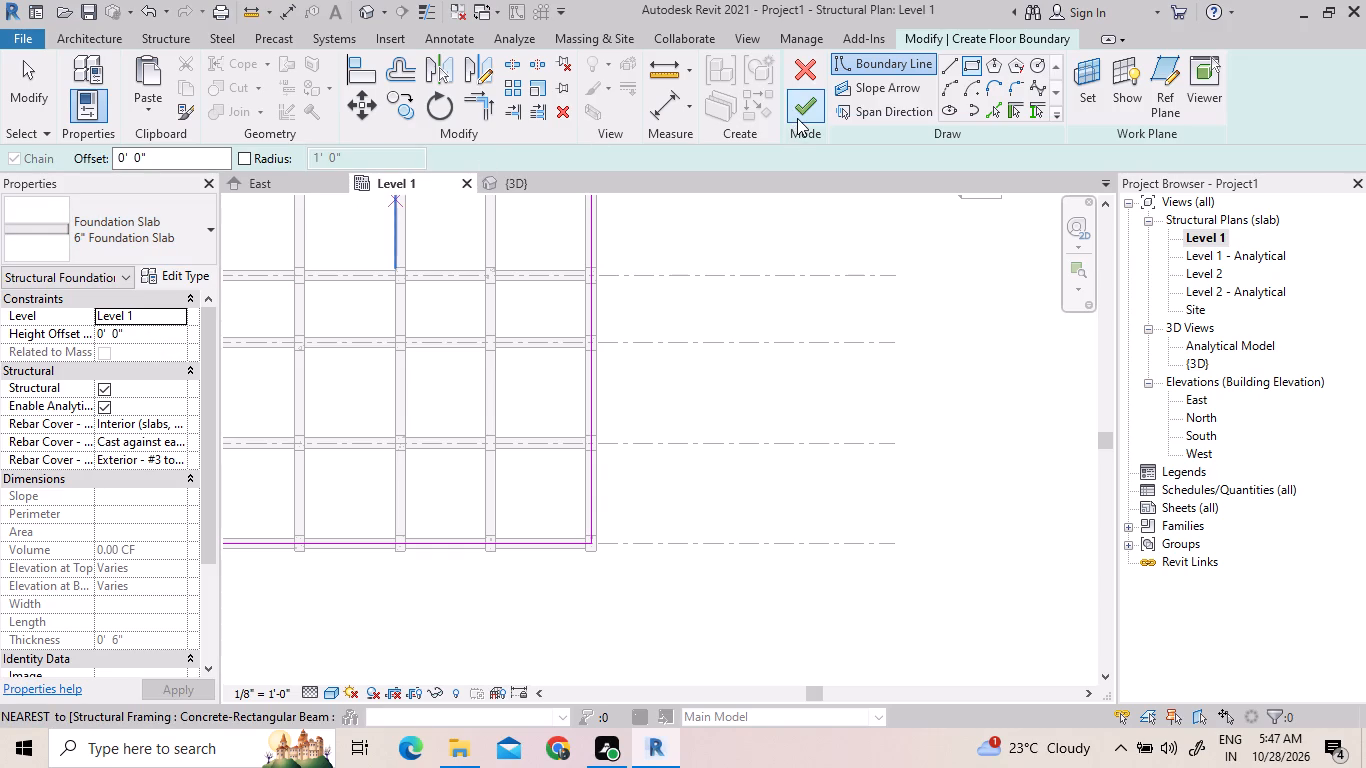
pyautogui.moveTo(722, 516); pyautogui.dragTo(724, 516, button='middle')
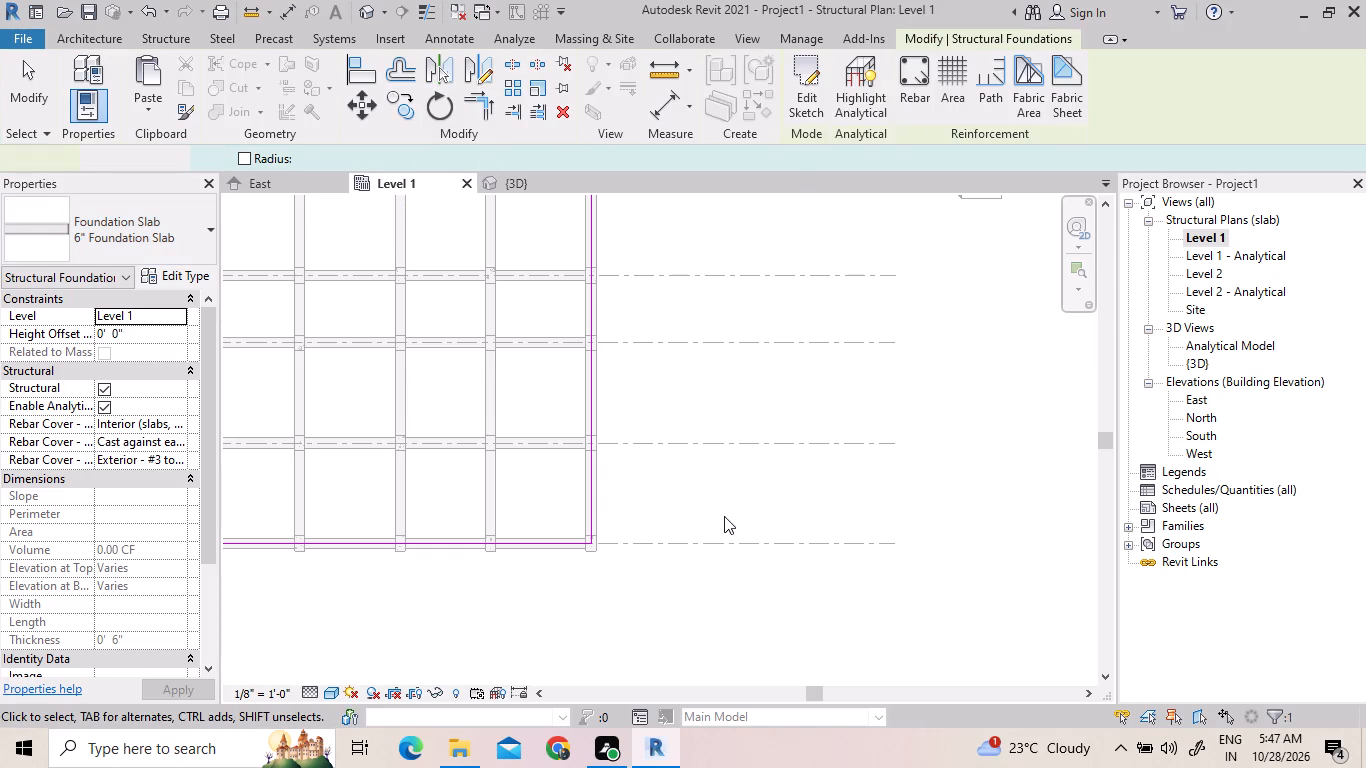
pyautogui.moveTo(724, 516); pyautogui.dragTo(962, 562, button='middle')
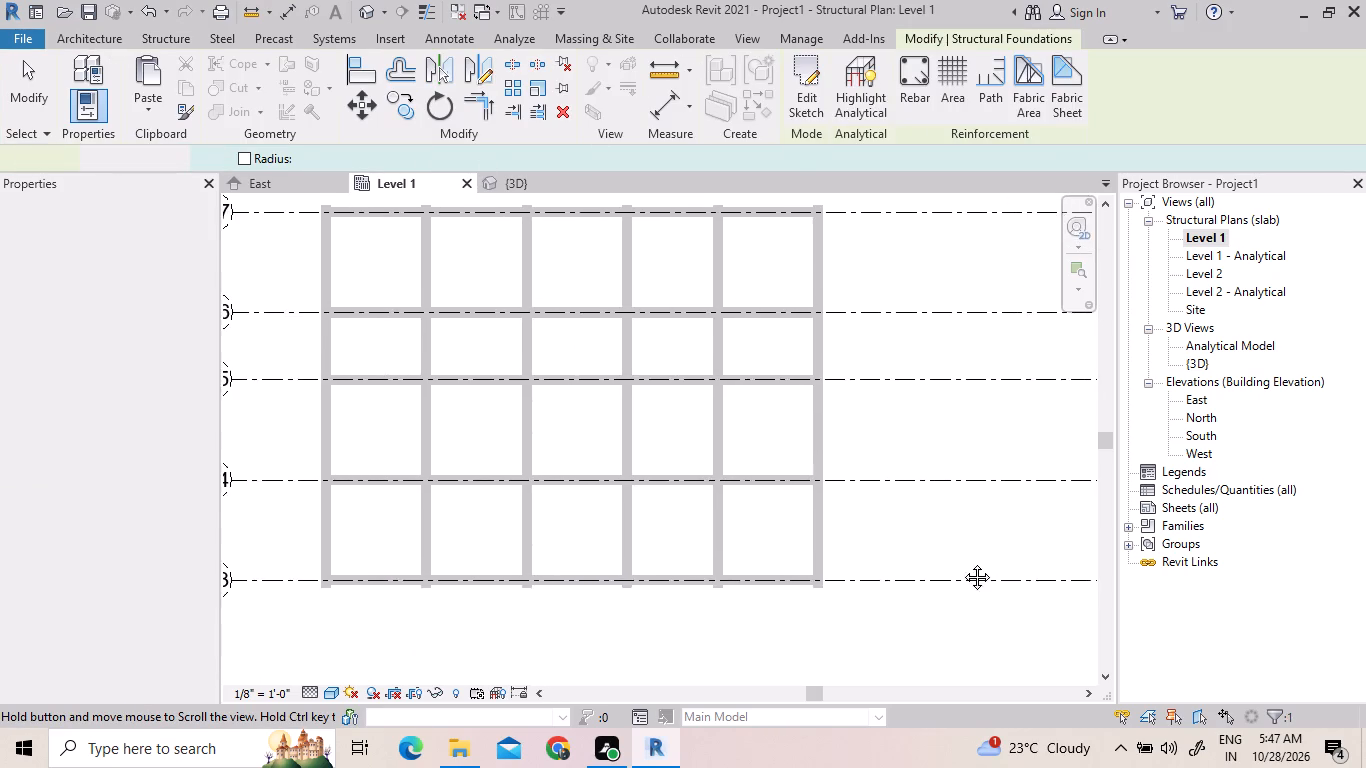
pyautogui.moveTo(962, 562); pyautogui.dragTo(977, 594, button='middle')
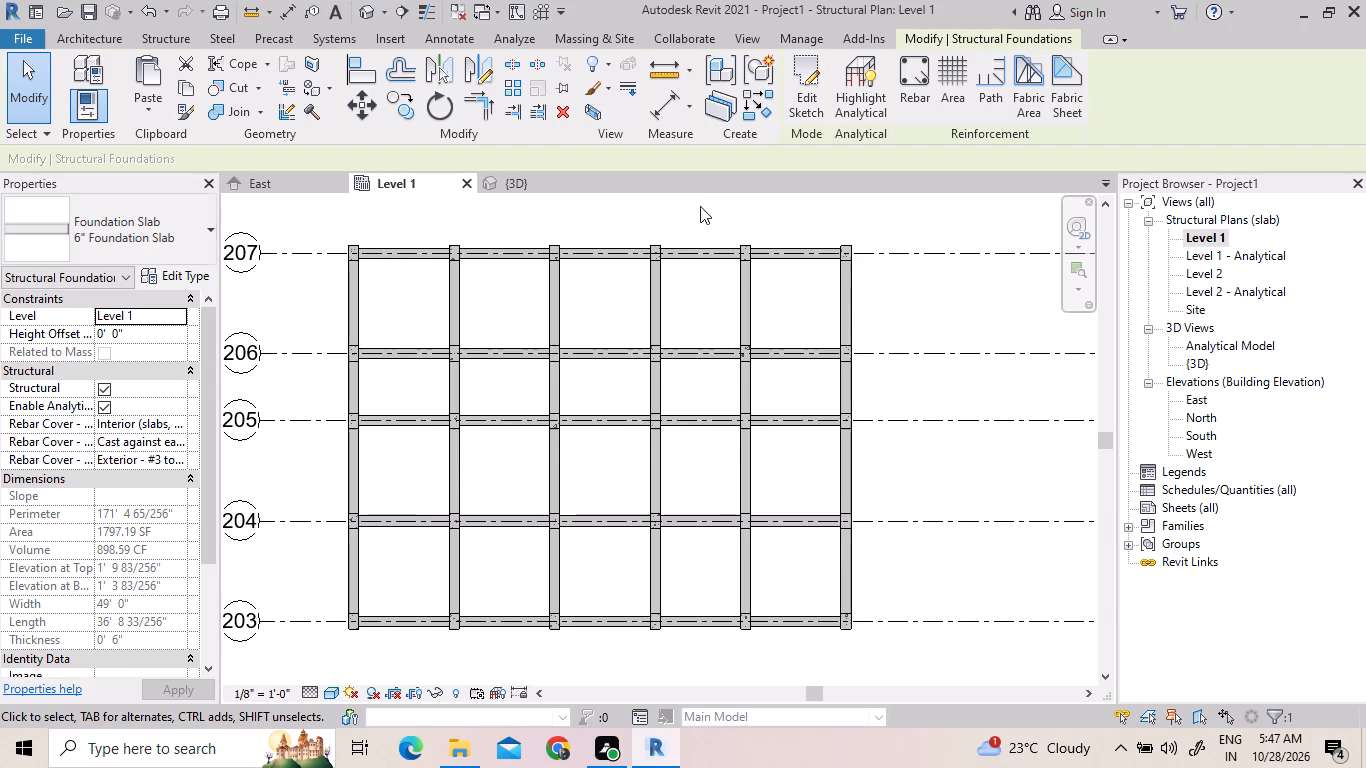
pyautogui.click(526, 183)
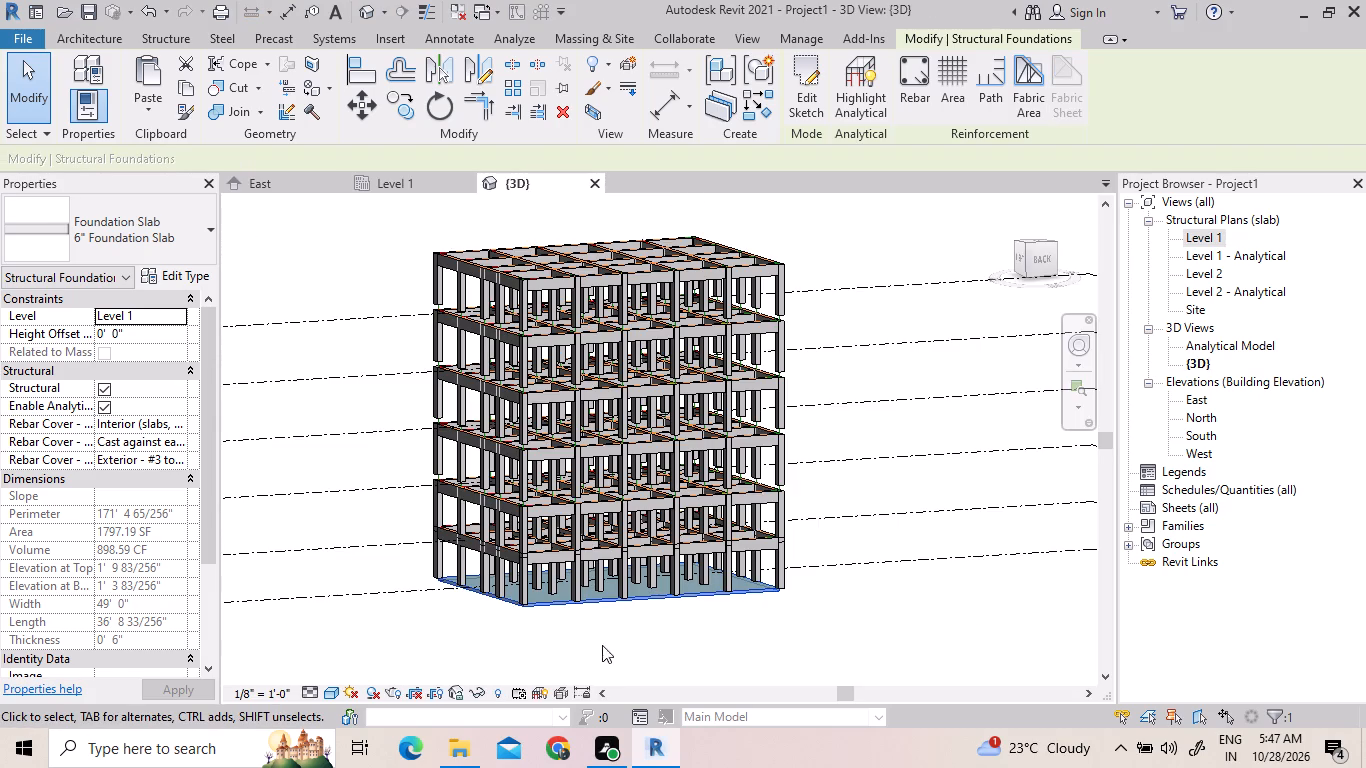
# Change the 6" Foundation Slab's level to Level 2 and check its position in the plan and 3D views.
pyautogui.click(186, 318)
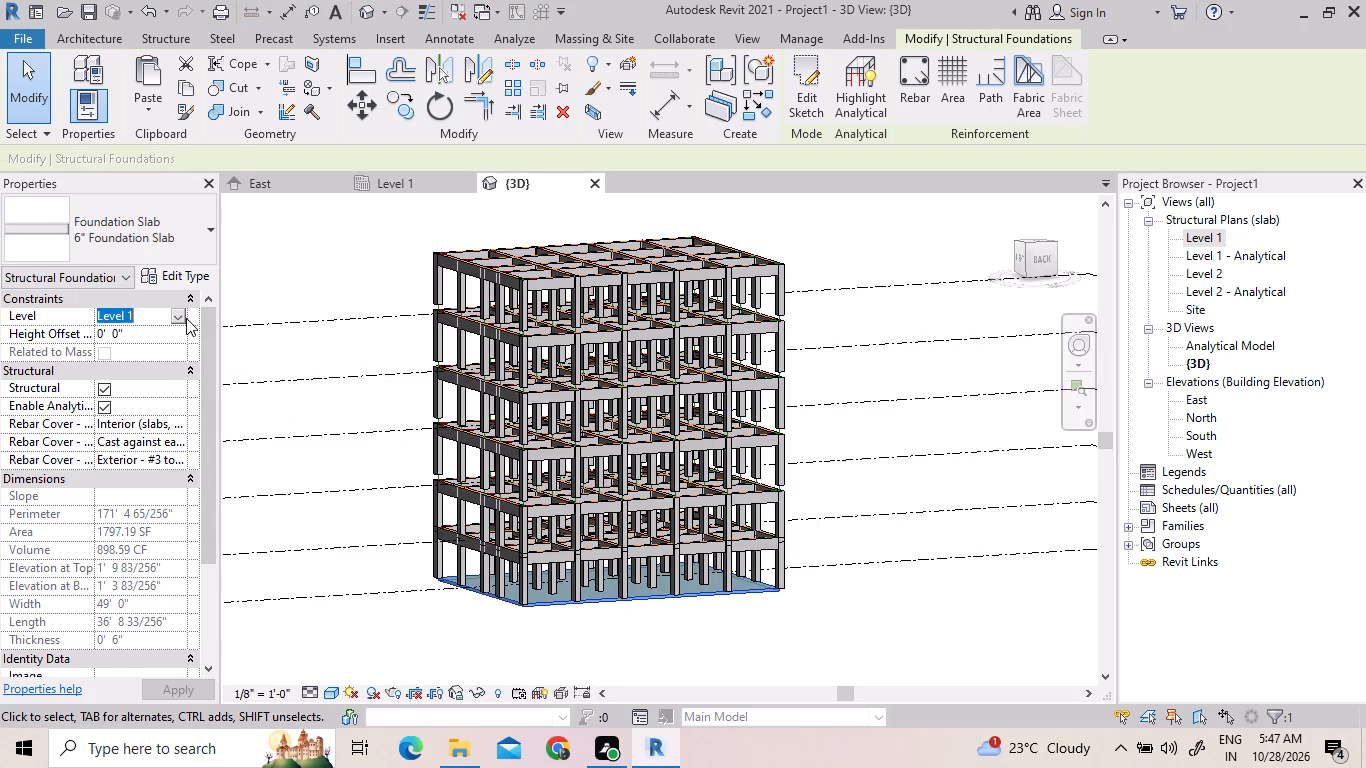
pyautogui.click(177, 318)
pyautogui.click(163, 347)
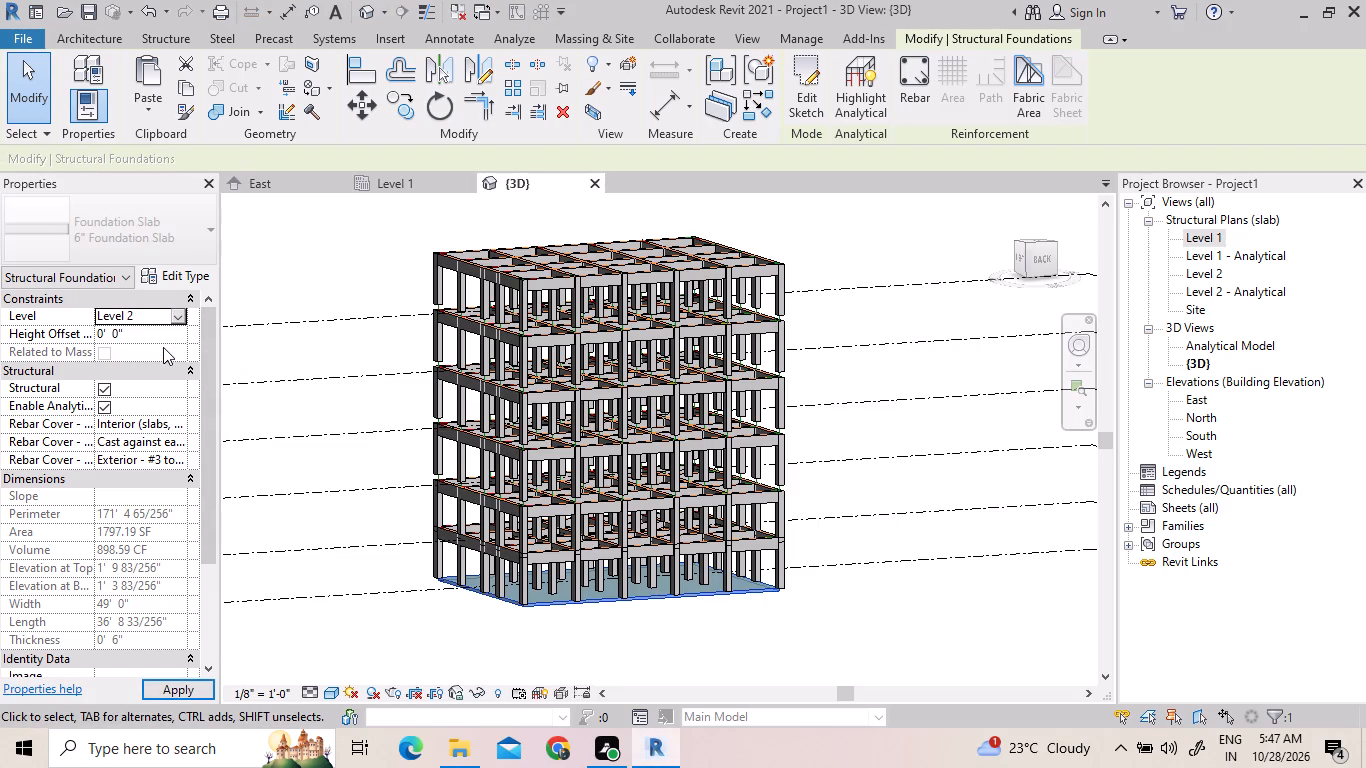
pyautogui.click(430, 189)
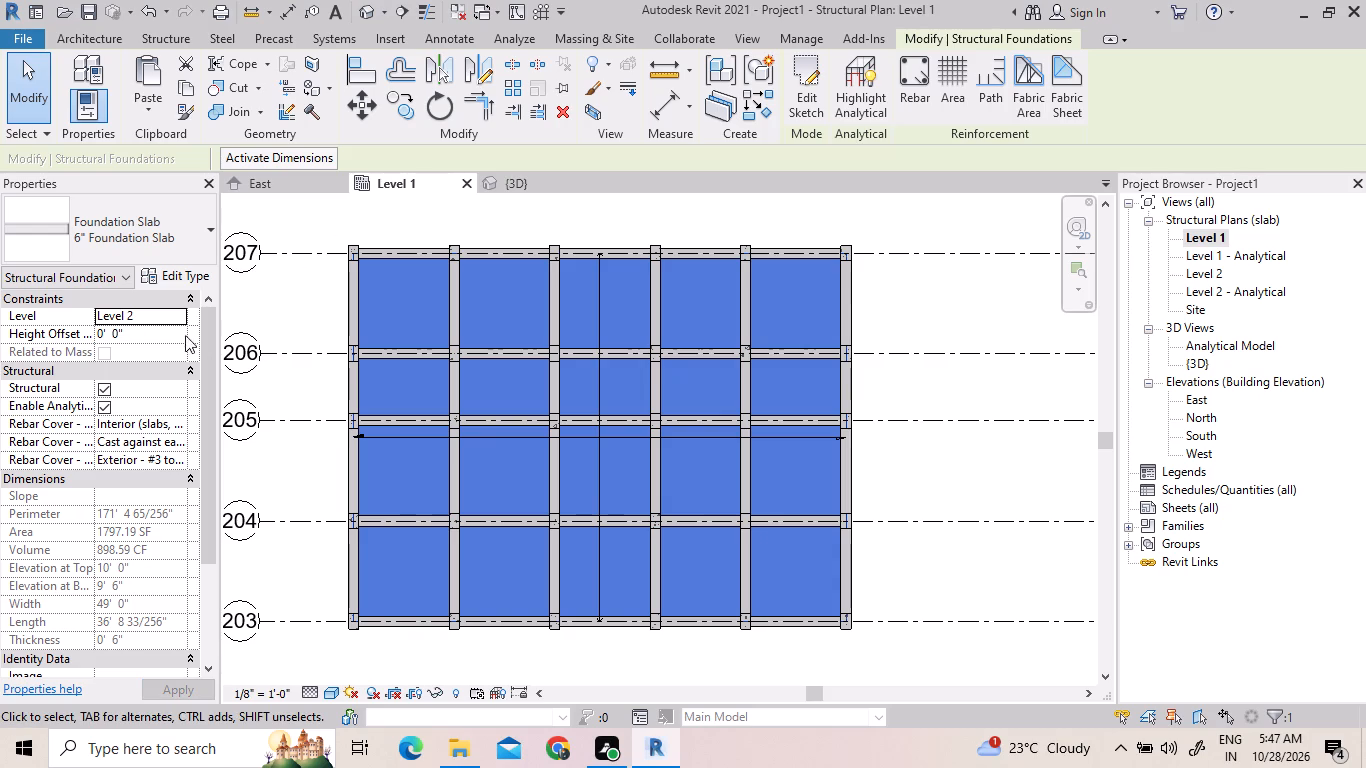
pyautogui.click(491, 194)
pyautogui.click(501, 179)
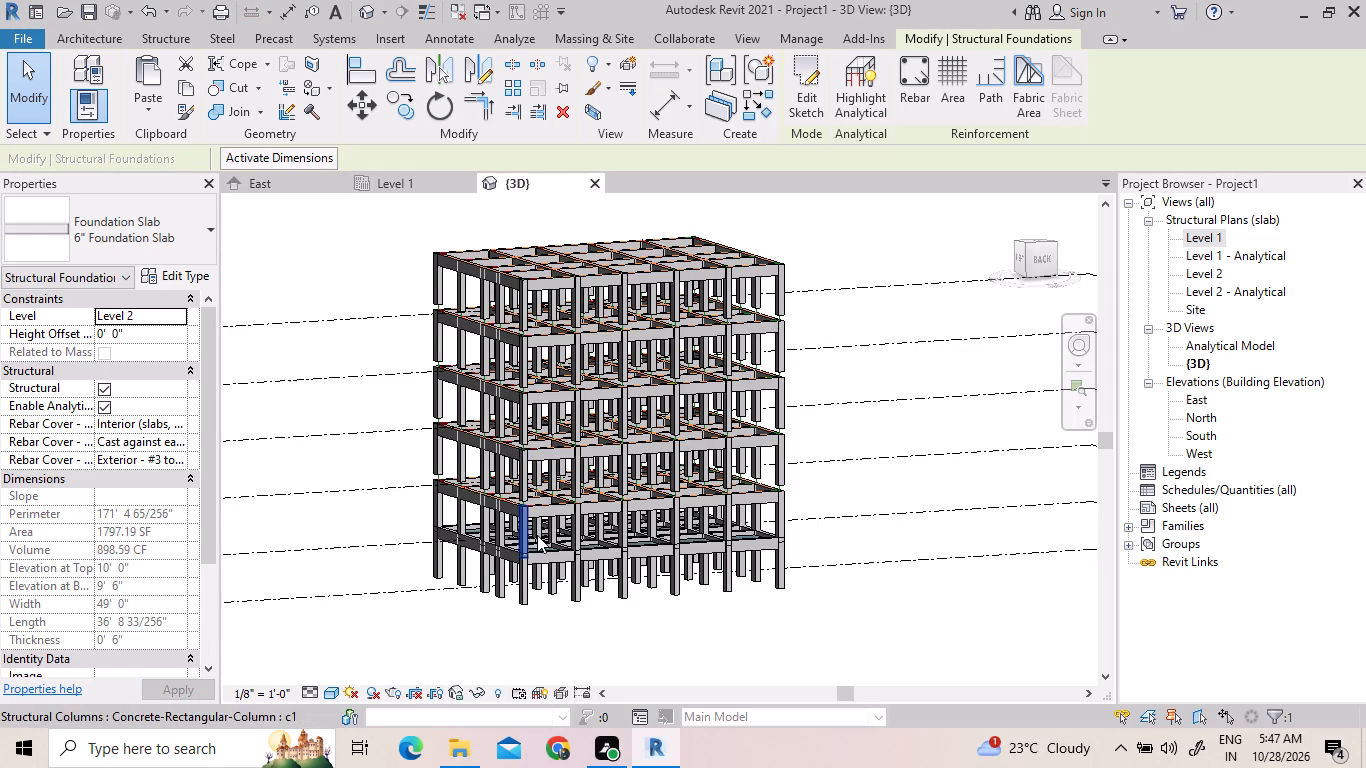
pyautogui.scroll(1, 538, 536)
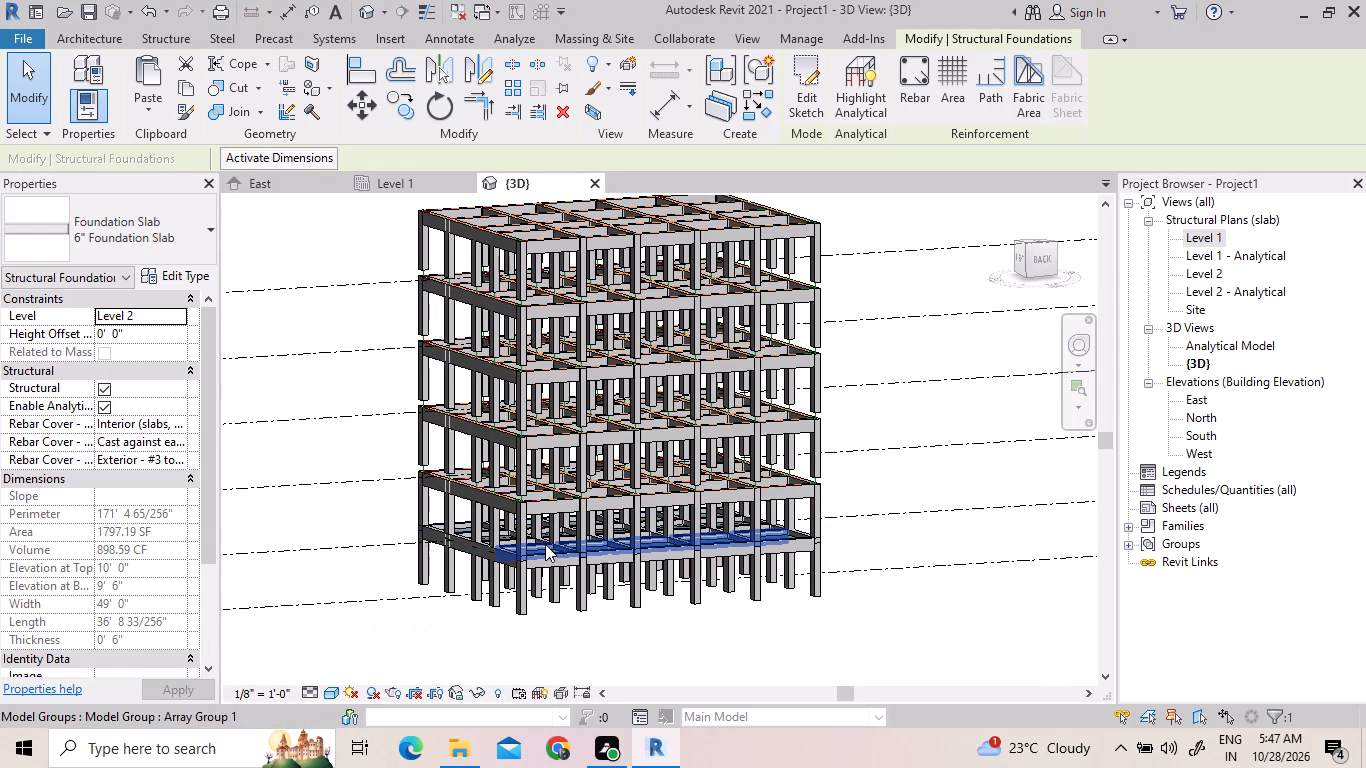
pyautogui.keyDown('shift'); pyautogui.scroll(-1, 546, 543); pyautogui.keyUp('shift')
pyautogui.keyDown('shift'); pyautogui.moveTo(546, 543); pyautogui.dragTo(513, 622, button='middle'); pyautogui.keyUp('shift')
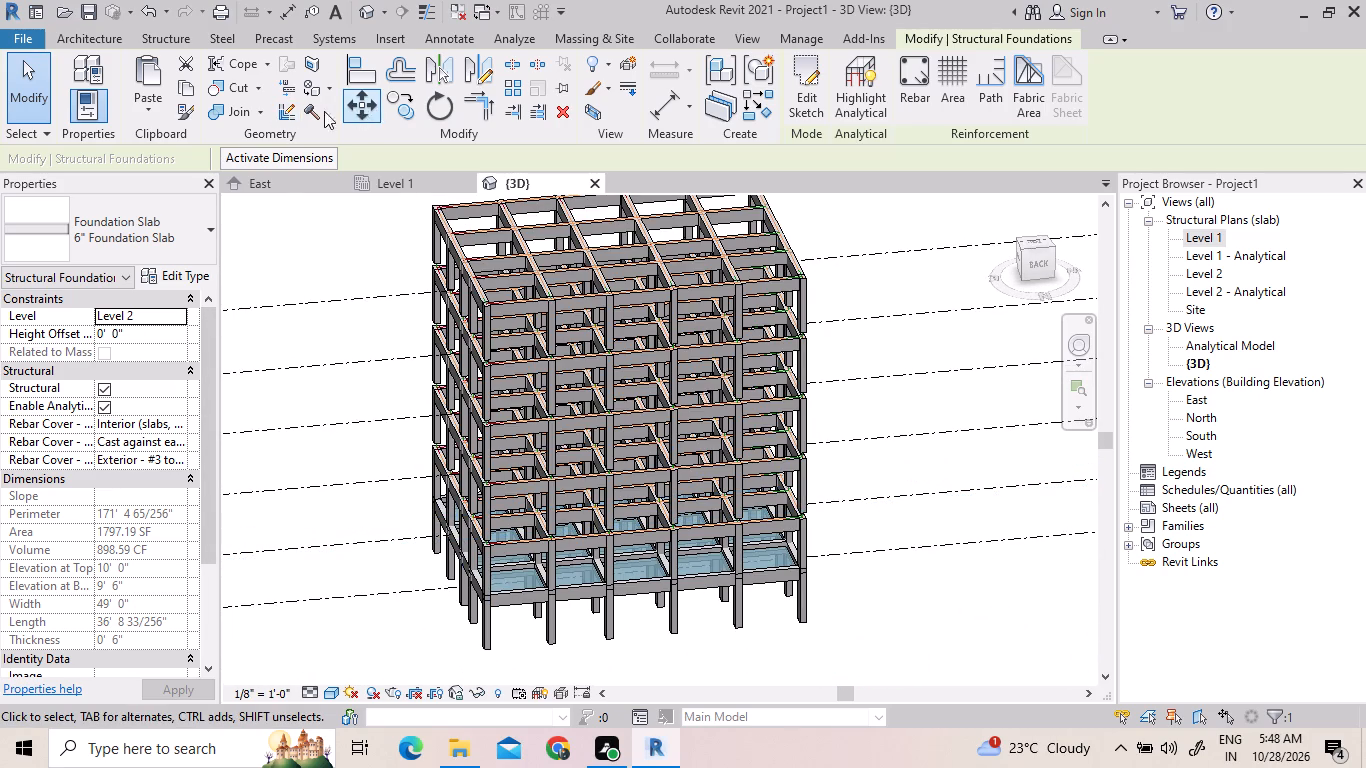
# In the East elevation, select all the grid lines above the structural frame and delete them.
pyautogui.click(299, 179)
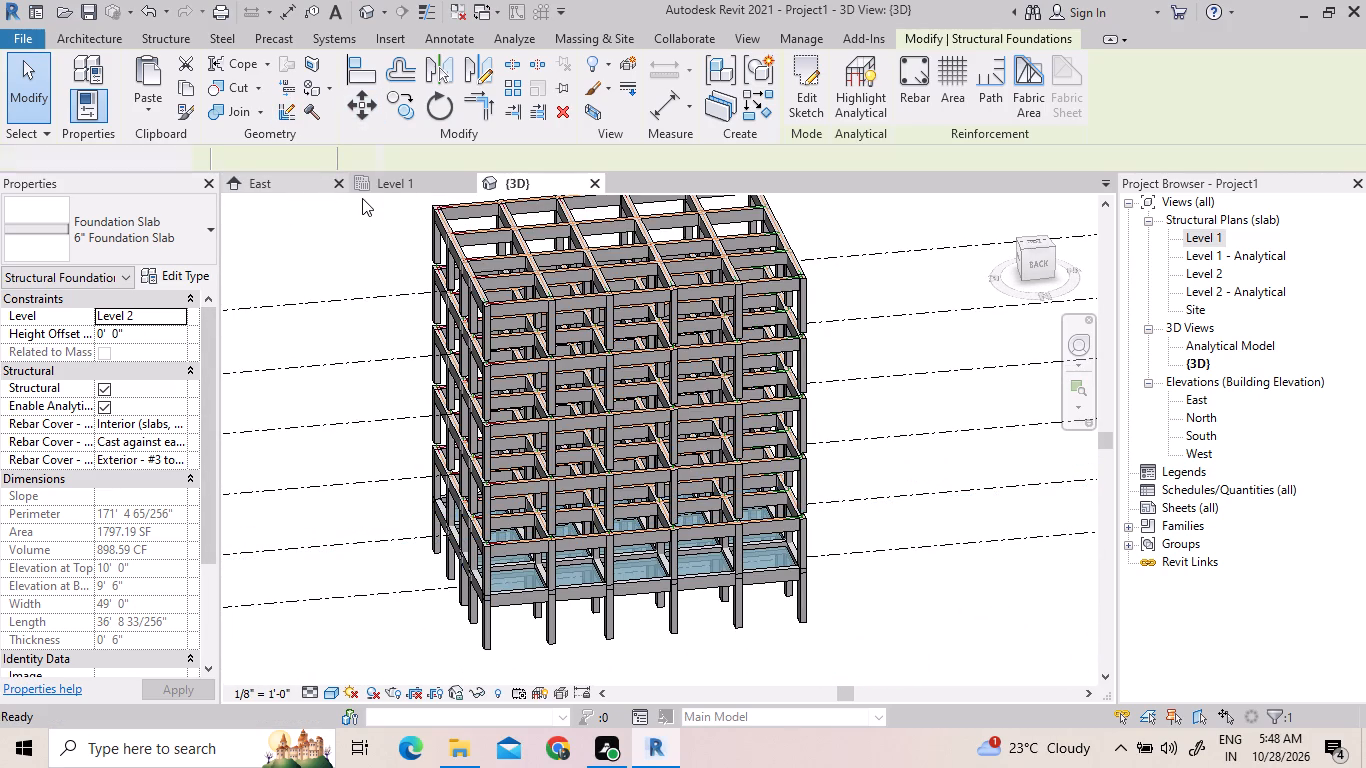
pyautogui.scroll(-3, 506, 441)
pyautogui.scroll(-4, 619, 468)
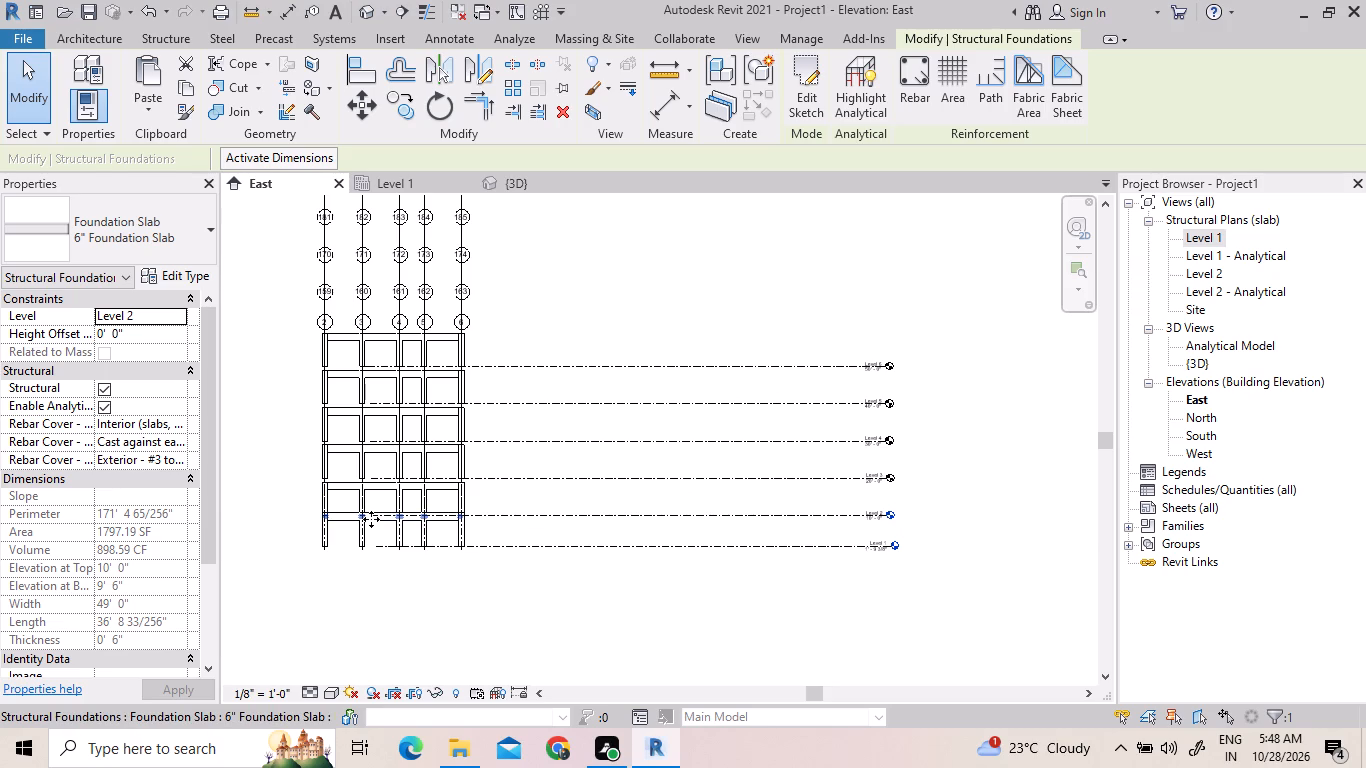
pyautogui.scroll(-1, 528, 492)
pyautogui.moveTo(530, 506); pyautogui.dragTo(517, 620, button='middle')
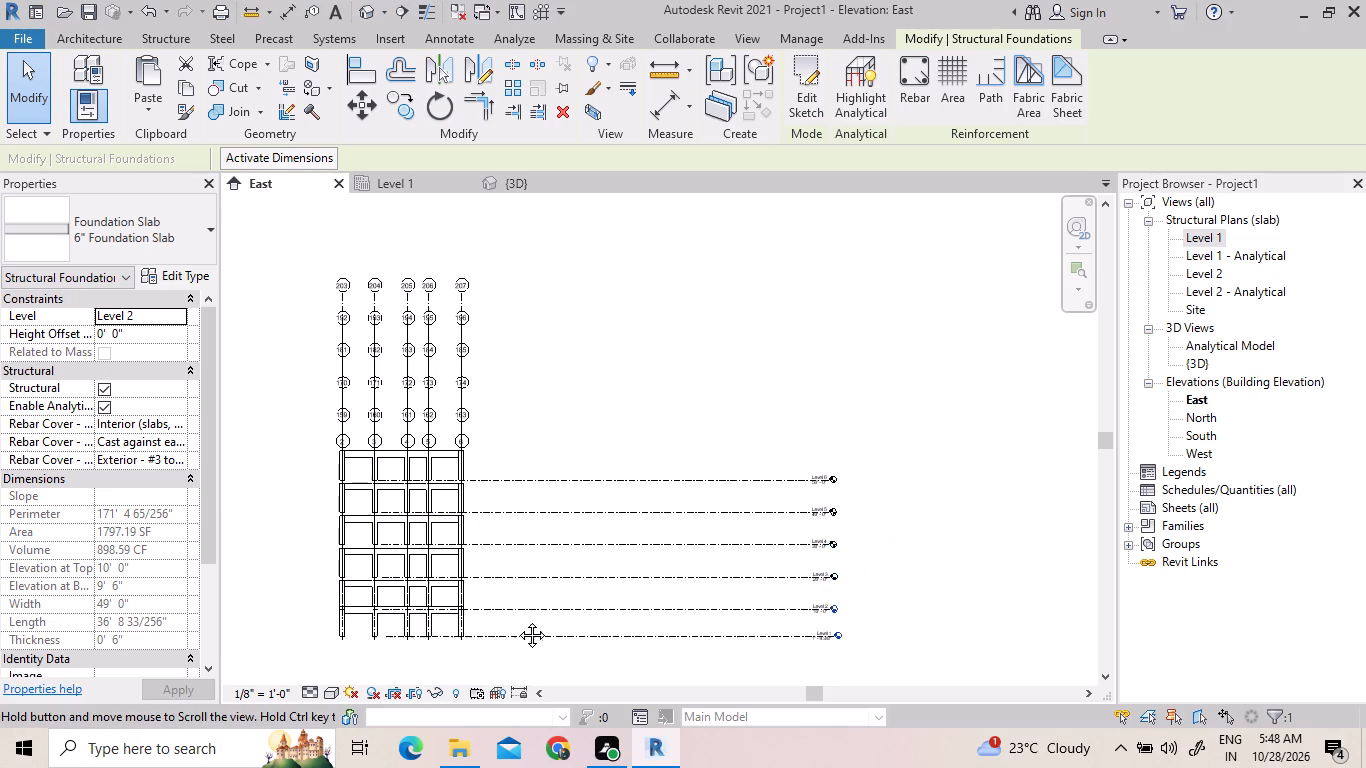
pyautogui.moveTo(517, 620); pyautogui.dragTo(512, 649, button='middle')
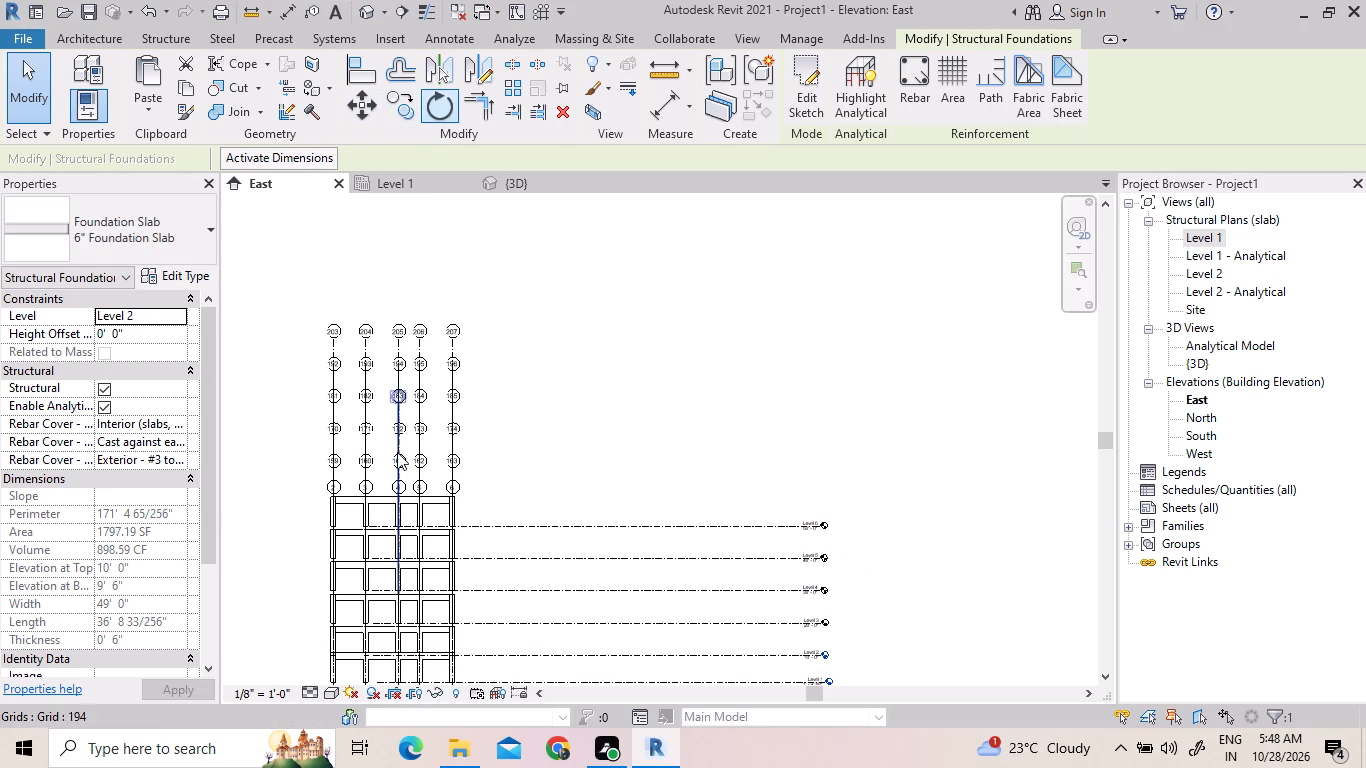
pyautogui.scroll(-3, 525, 395)
pyautogui.moveTo(540, 453); pyautogui.dragTo(345, 409)
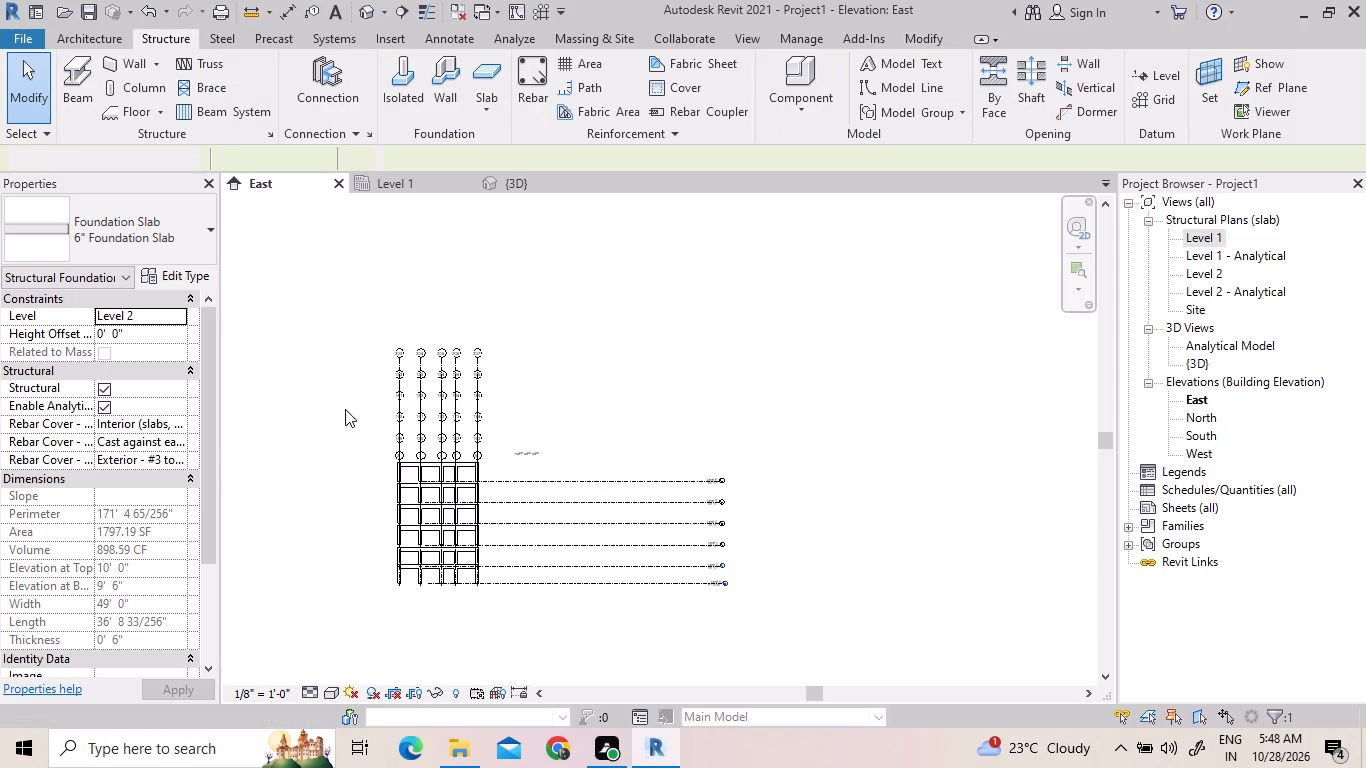
pyautogui.moveTo(345, 409); pyautogui.dragTo(345, 328)
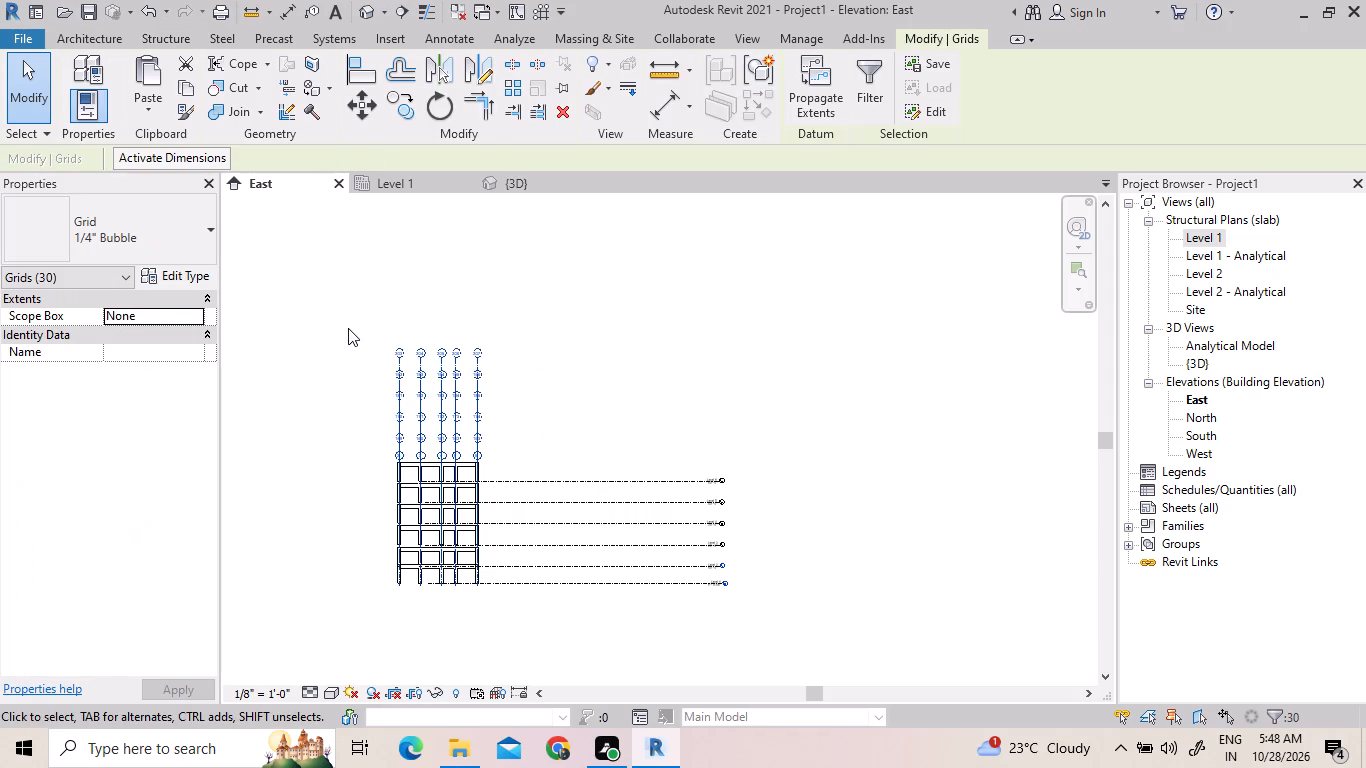
pyautogui.press('Delete')
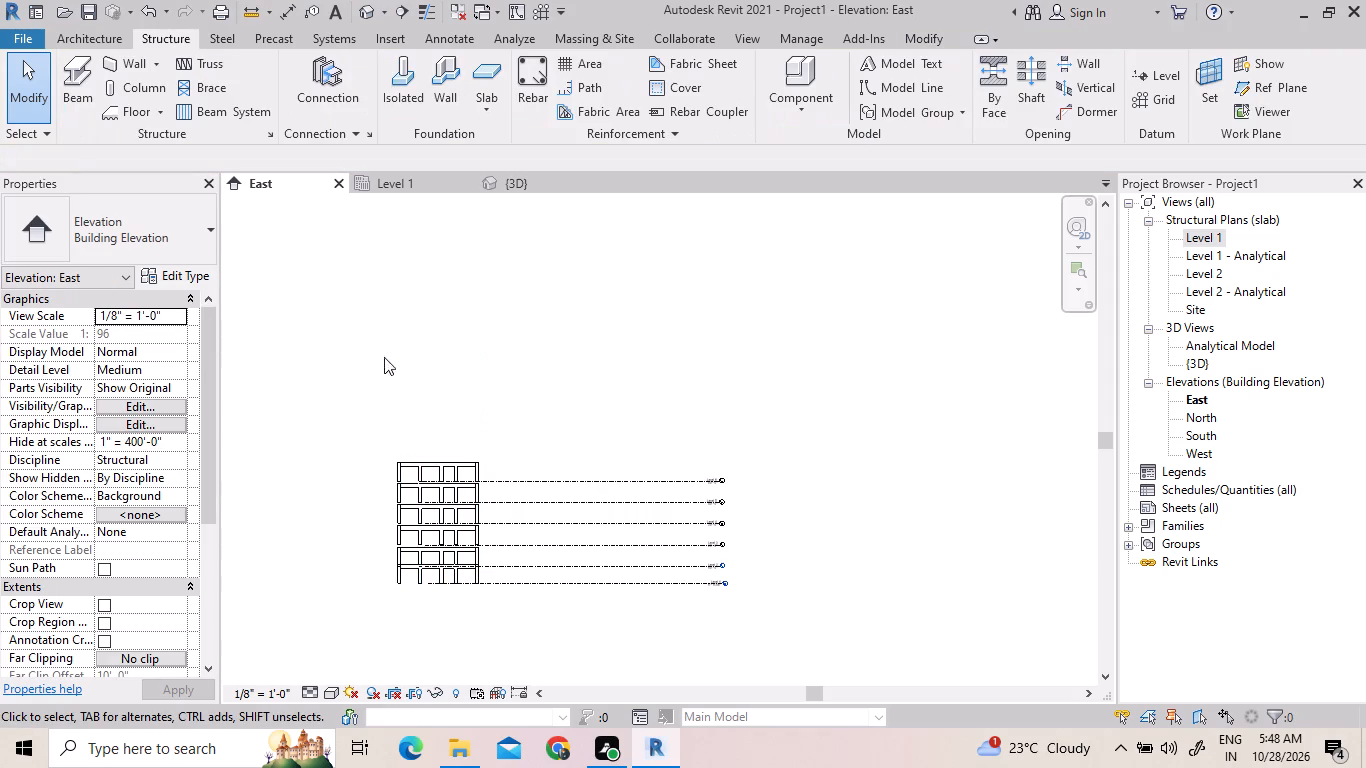
# Select the Level 2 foundation slab, start Copy in the Level 1 plan, and paste aligned to selected levels, Level 1 through Level 6.
pyautogui.scroll(2, 420, 585)
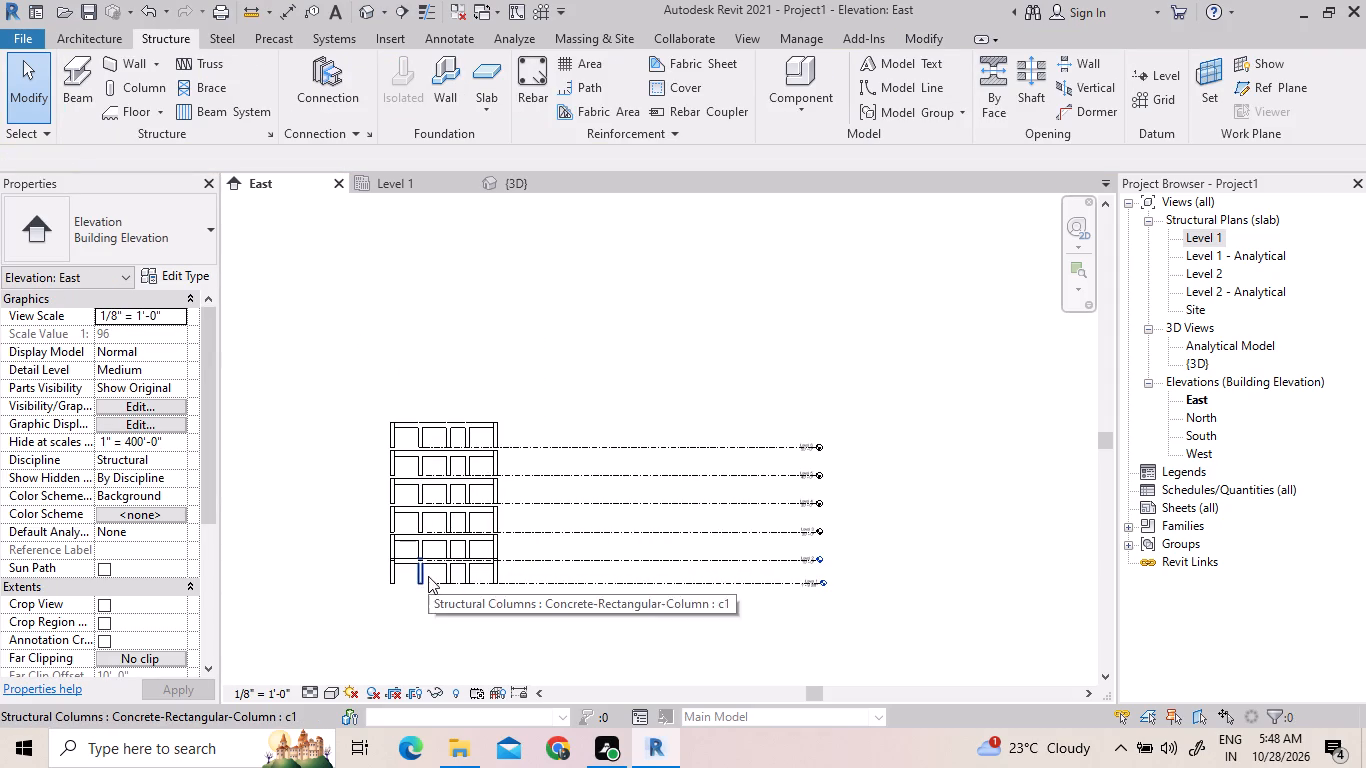
pyautogui.scroll(3, 434, 565)
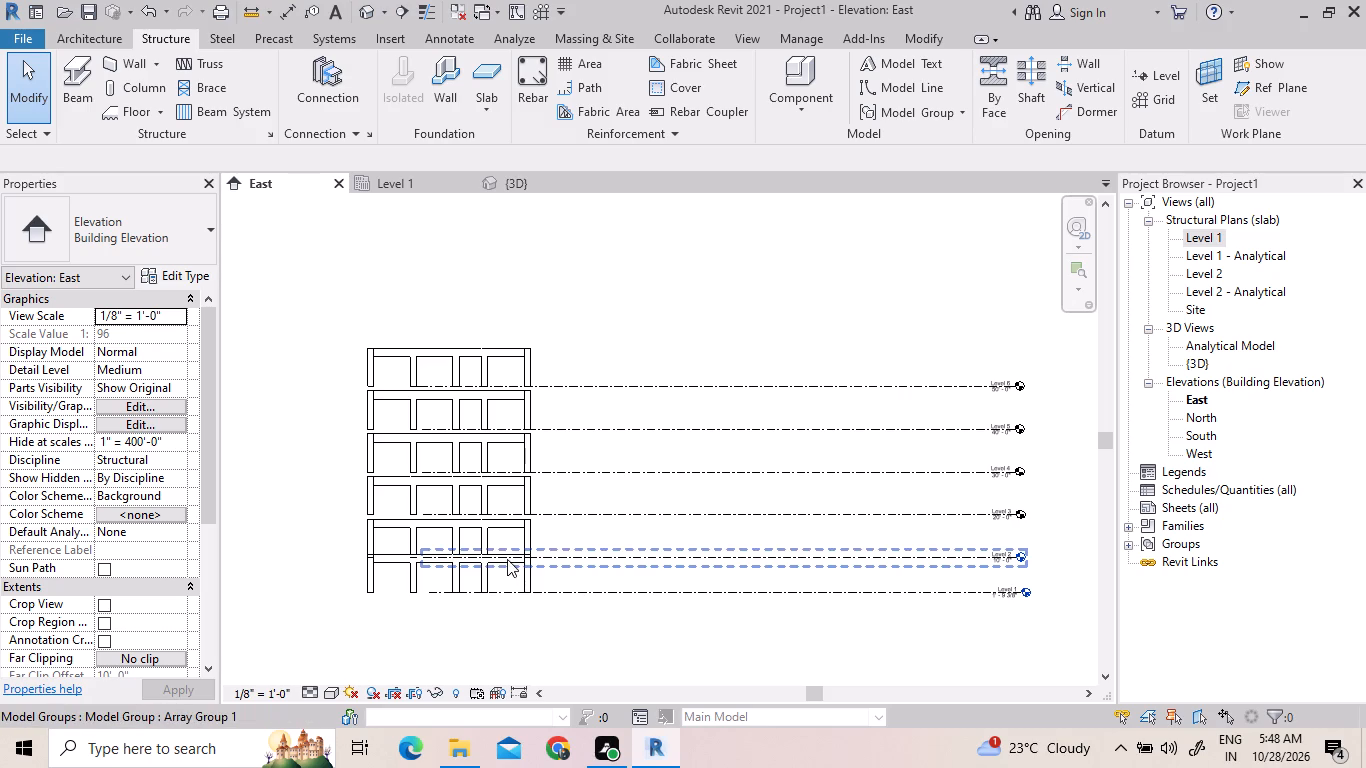
pyautogui.click(494, 185)
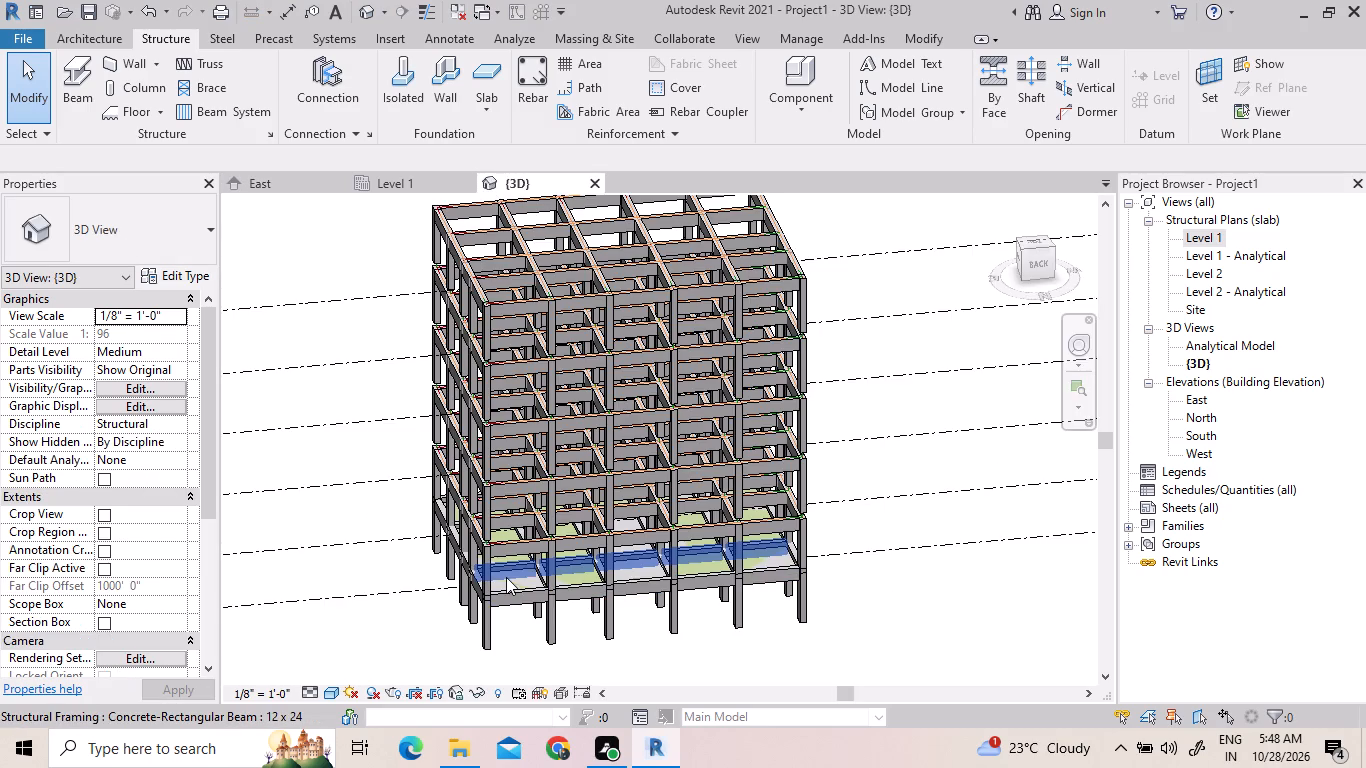
pyautogui.click(506, 579)
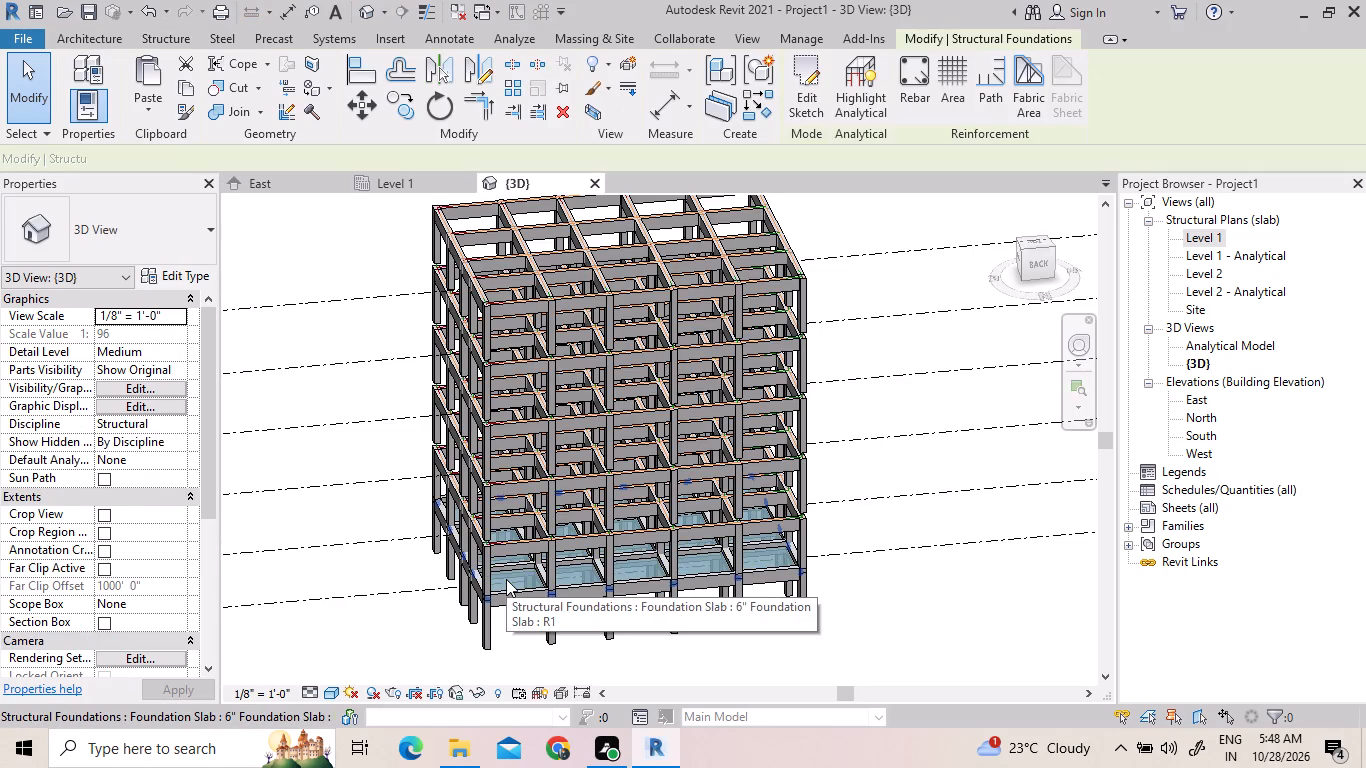
pyautogui.click(410, 180)
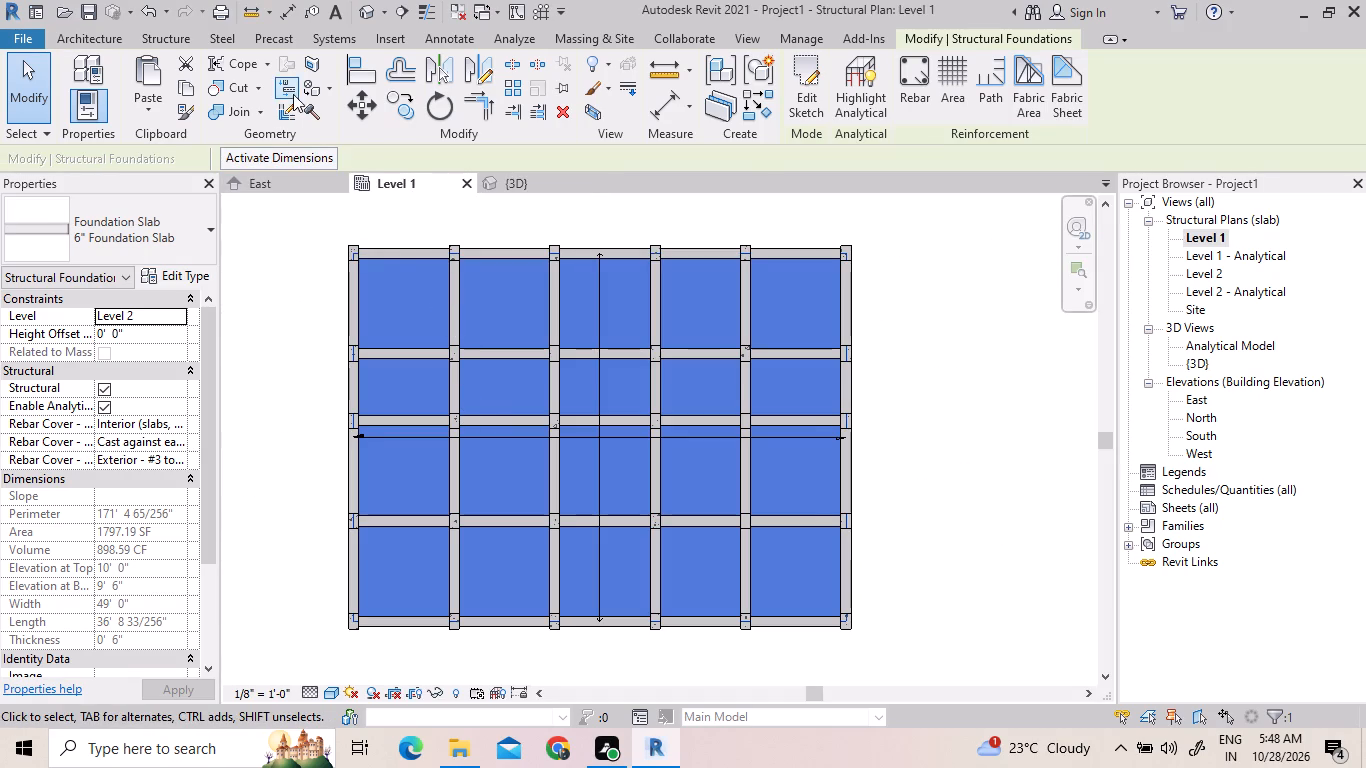
pyautogui.click(392, 110)
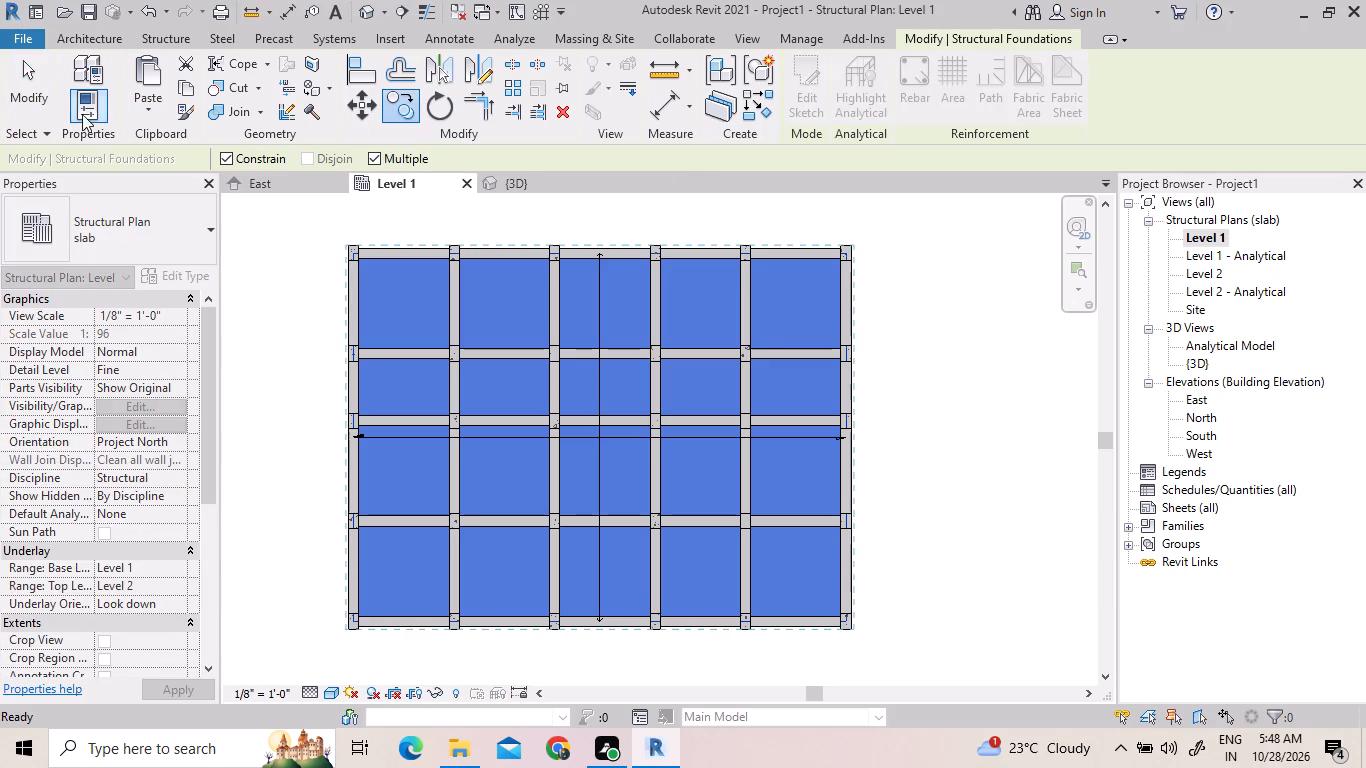
pyautogui.click(163, 110)
pyautogui.click(201, 197)
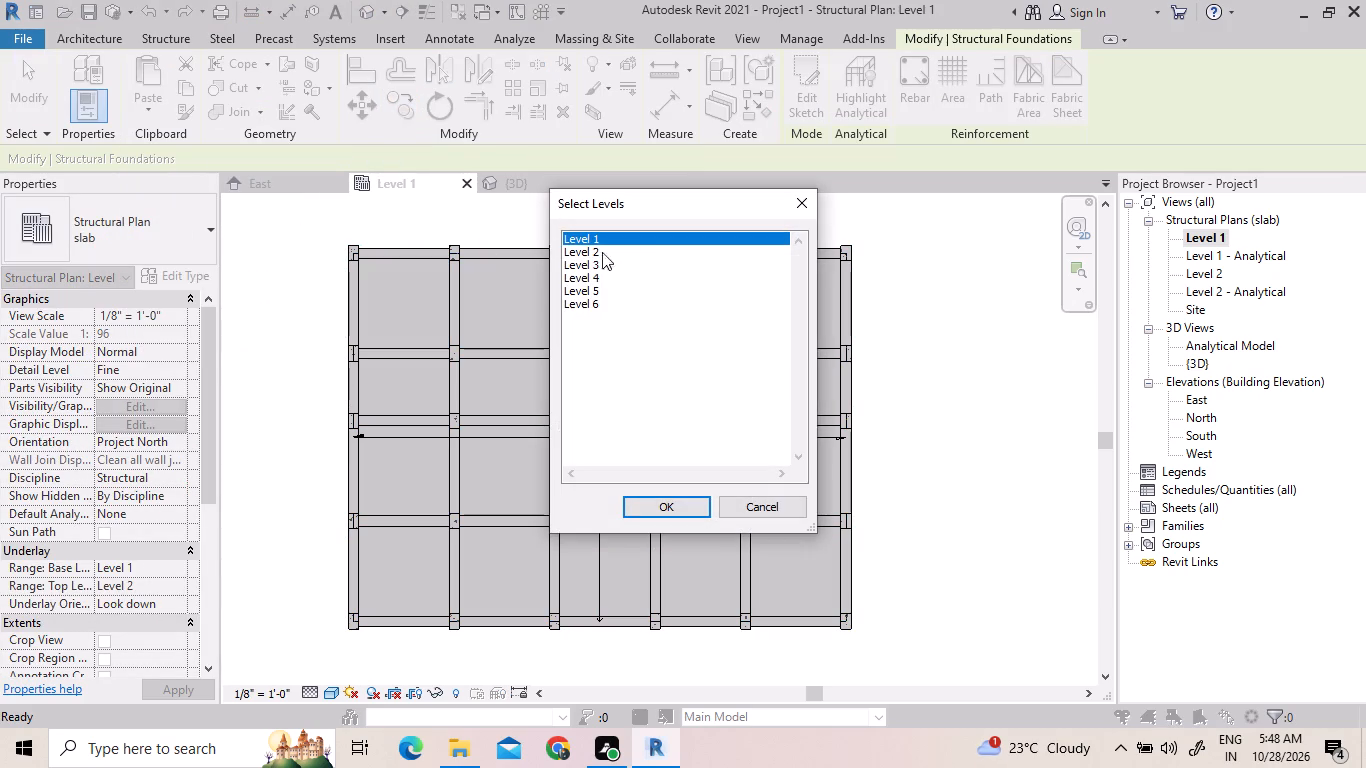
pyautogui.moveTo(632, 237); pyautogui.dragTo(632, 361)
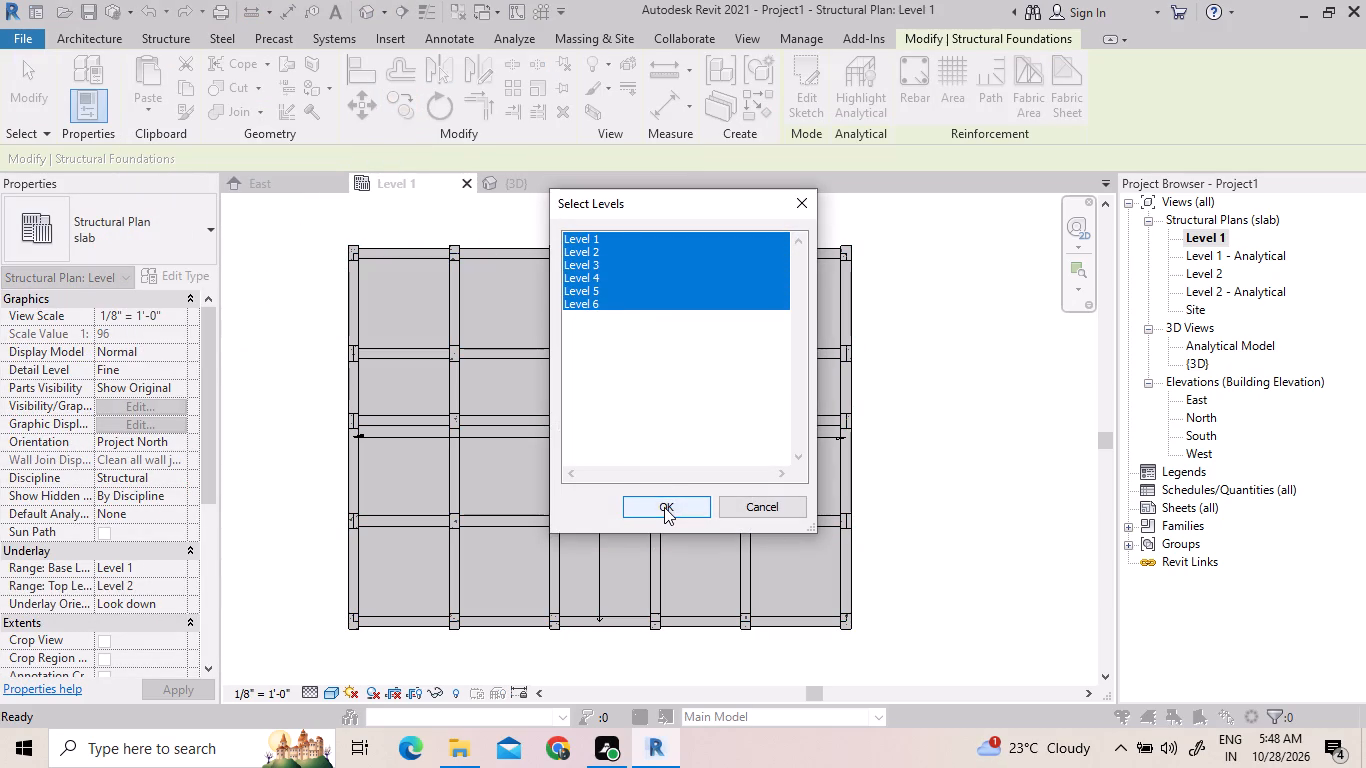
pyautogui.click(632, 503)
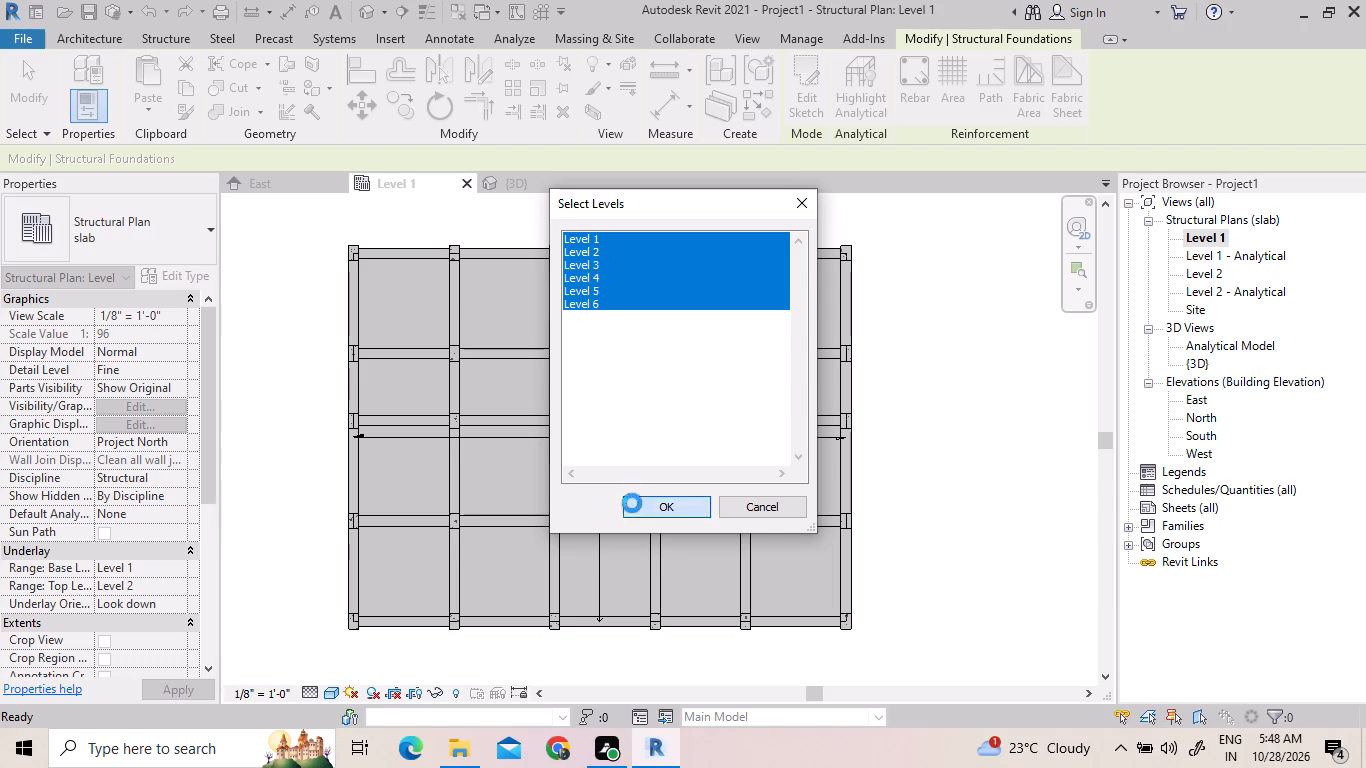
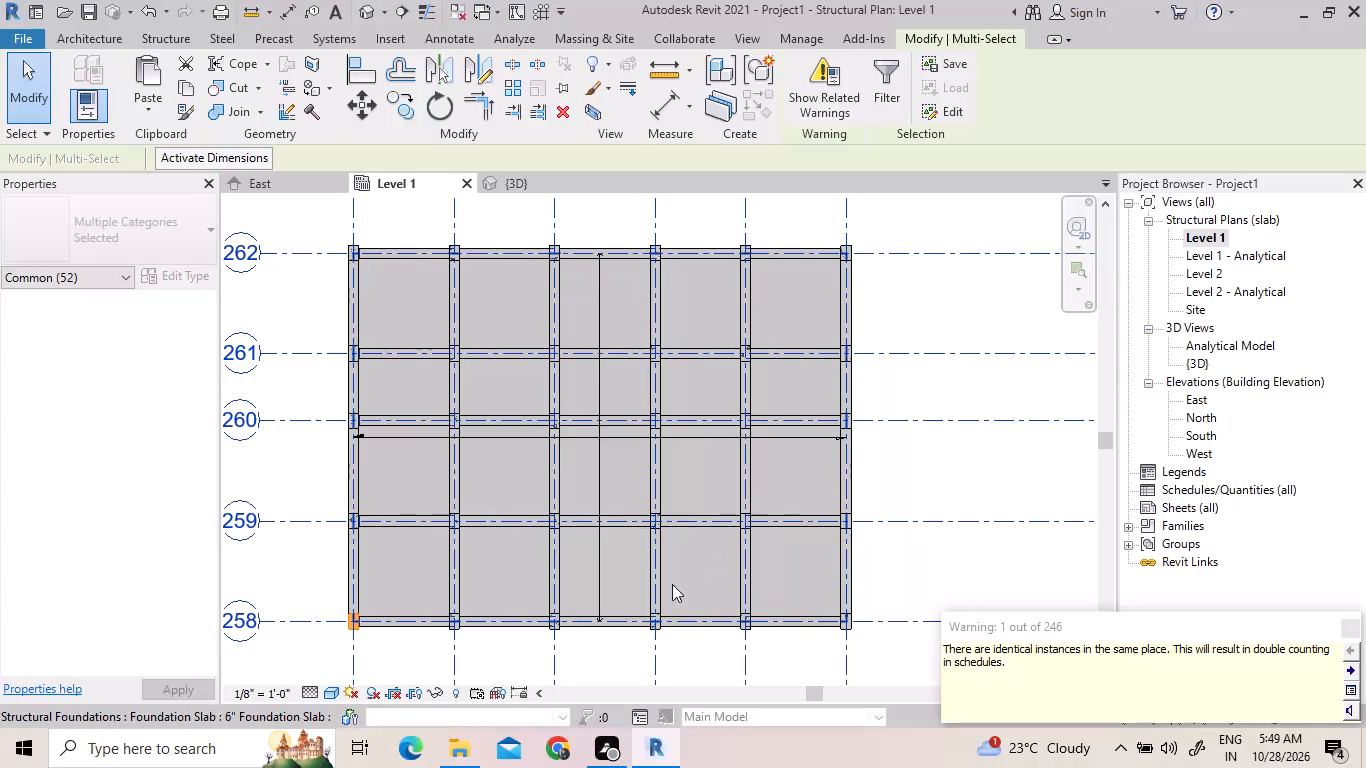
# Examine the pasted elements in the 3D view and the foundation slab in the Level 1 plan.
pyautogui.click(499, 176)
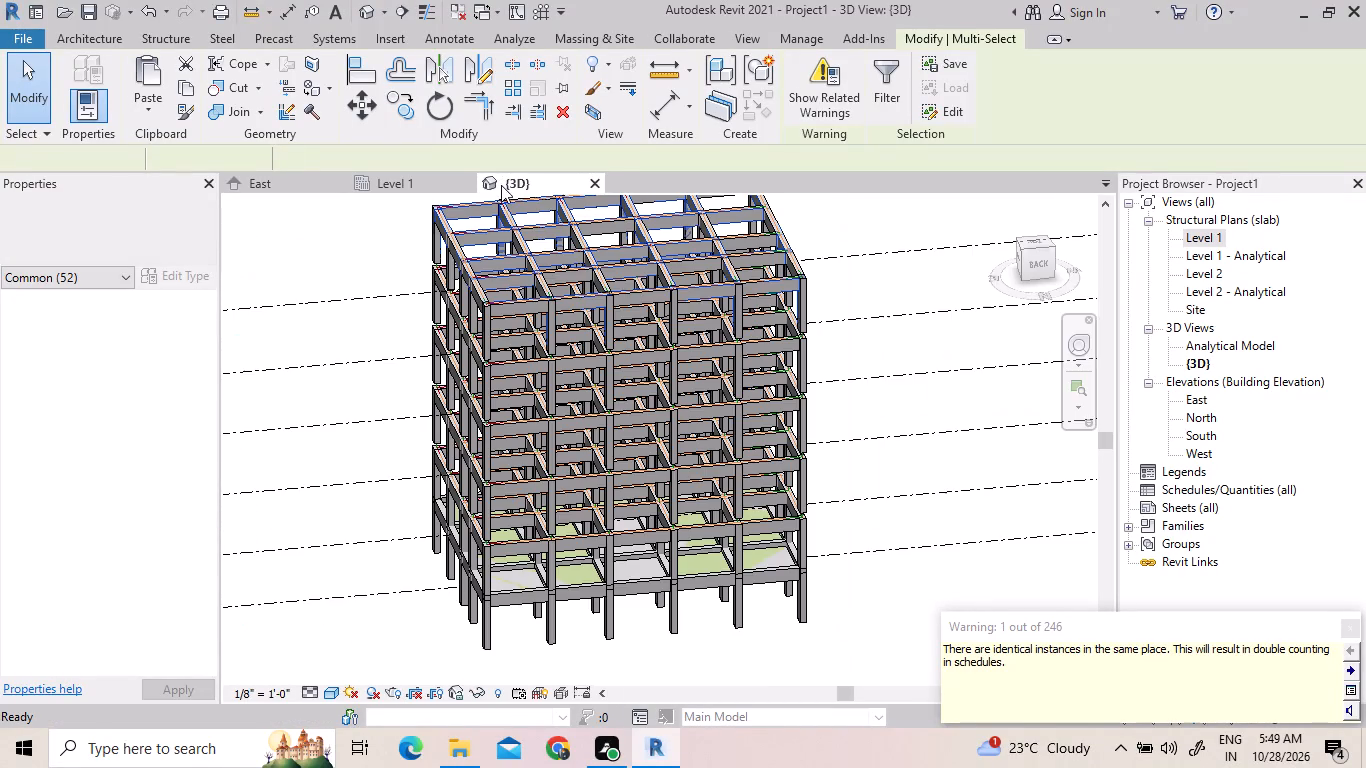
pyautogui.scroll(-4, 648, 508)
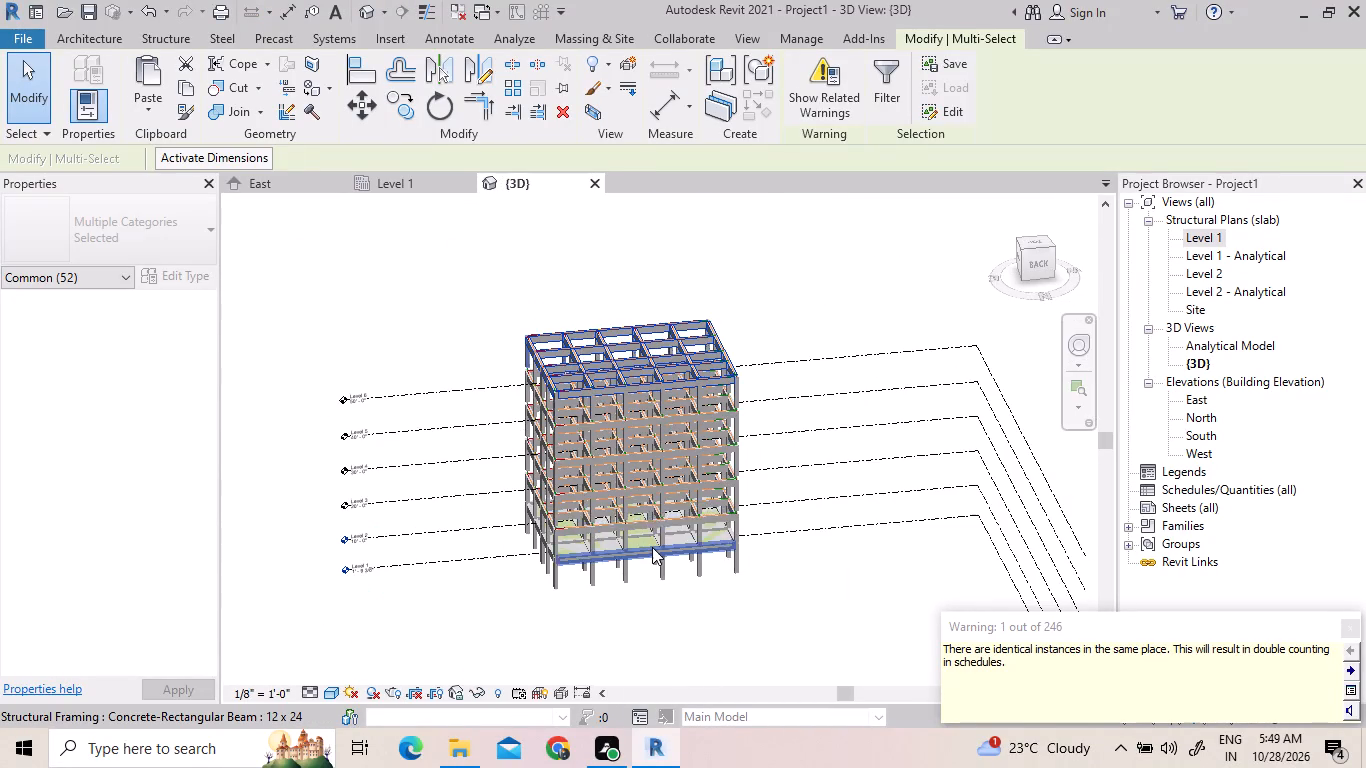
pyautogui.scroll(9, 652, 547)
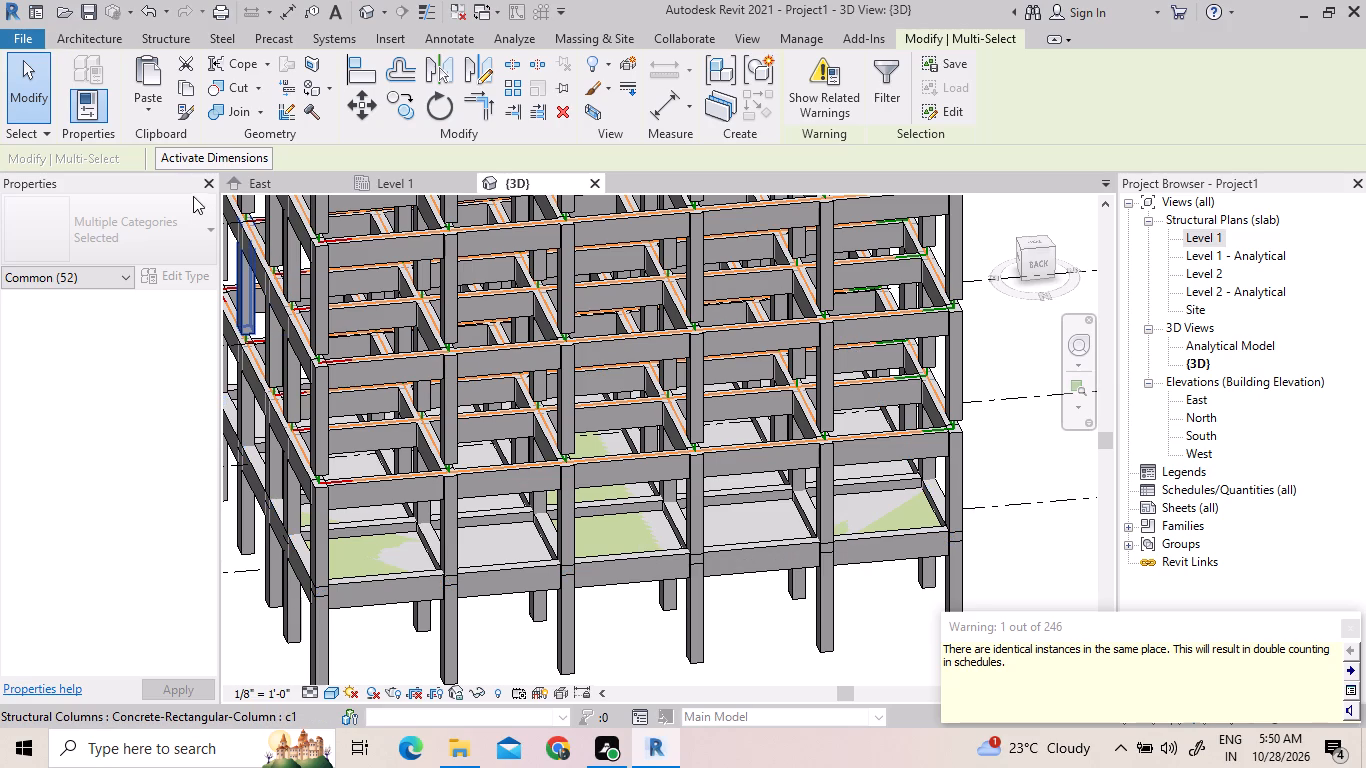
pyautogui.click(373, 185)
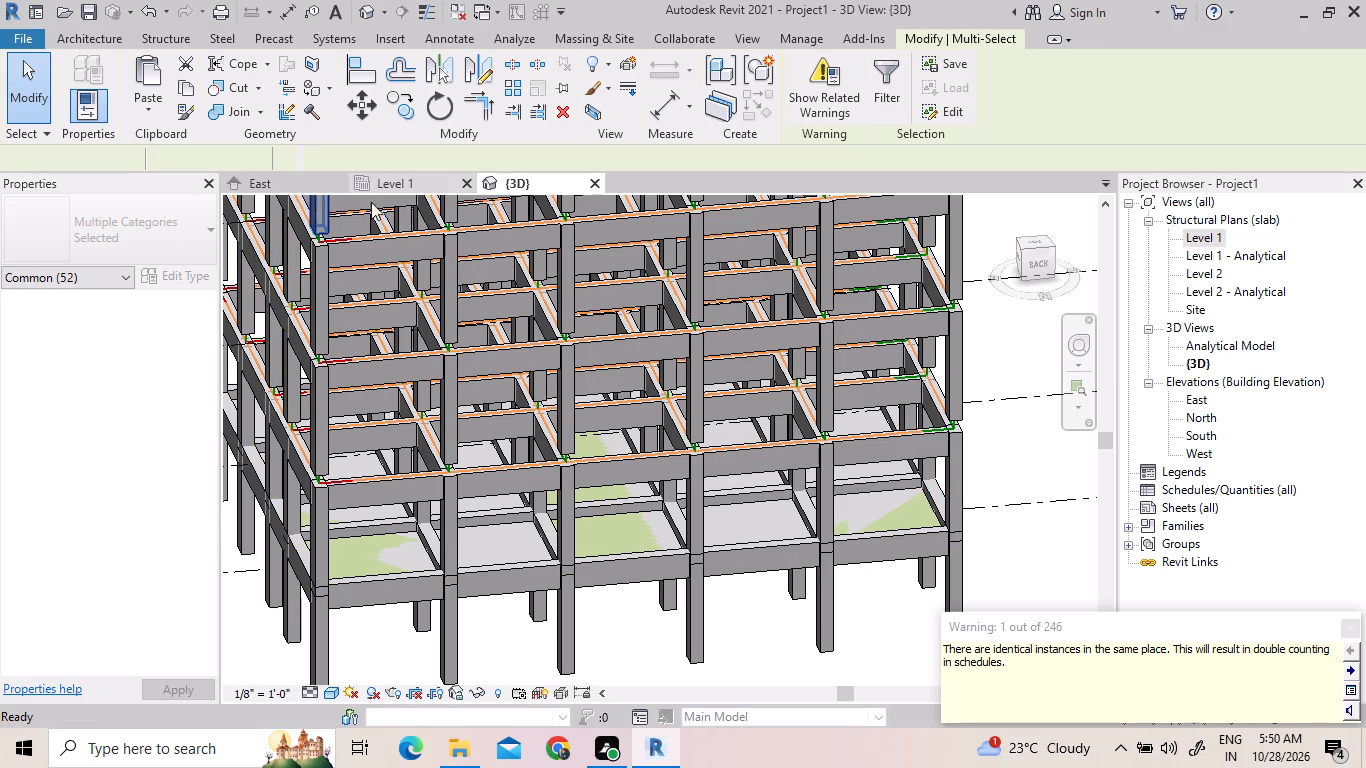
pyautogui.click(407, 317)
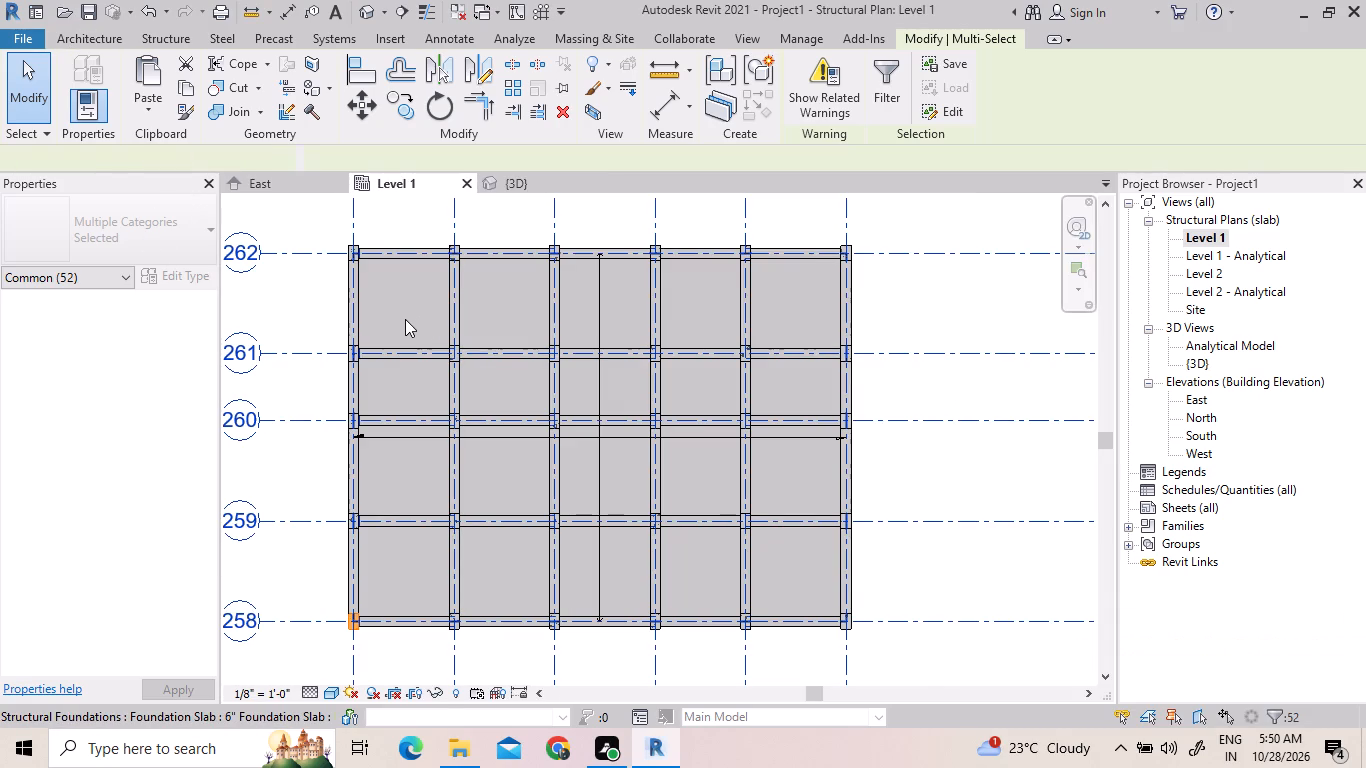
pyautogui.scroll(-12, 500, 462)
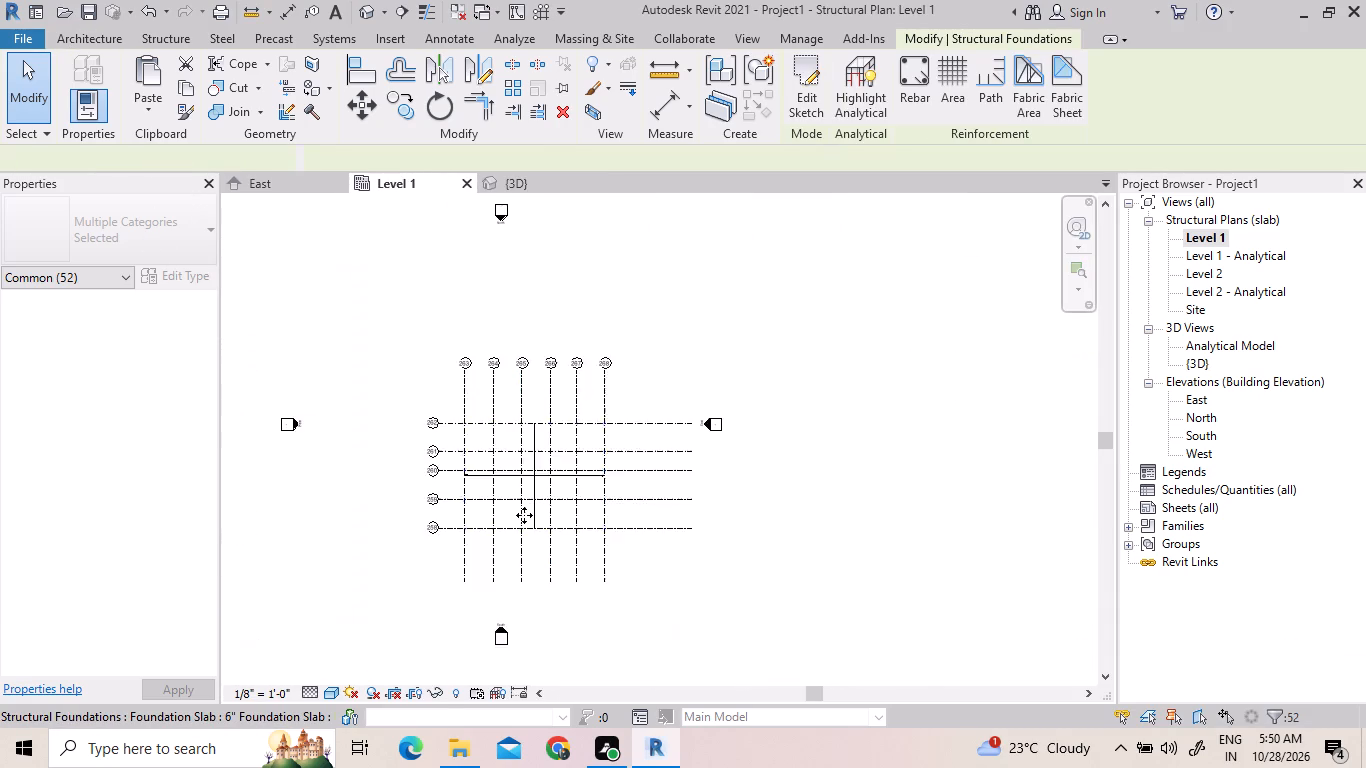
pyautogui.scroll(4, 530, 508)
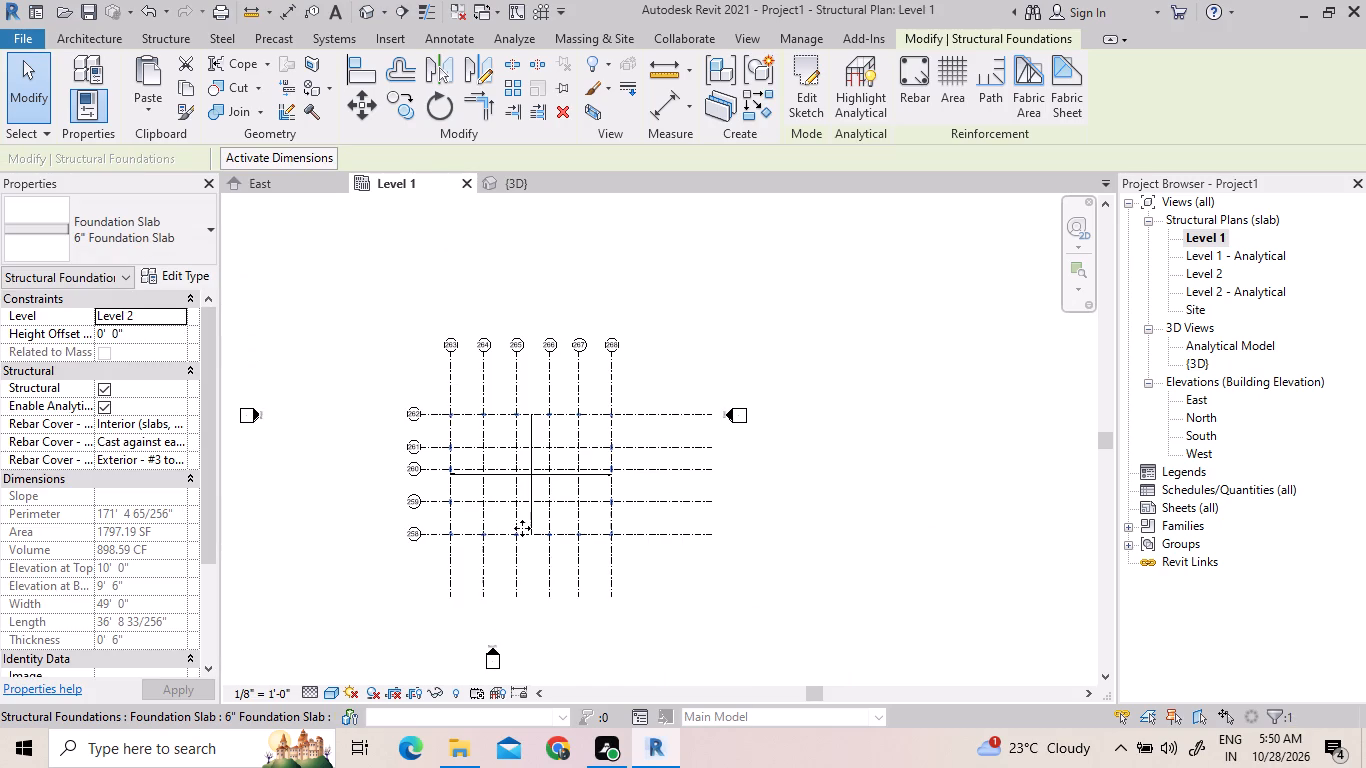
pyautogui.scroll(7, 523, 528)
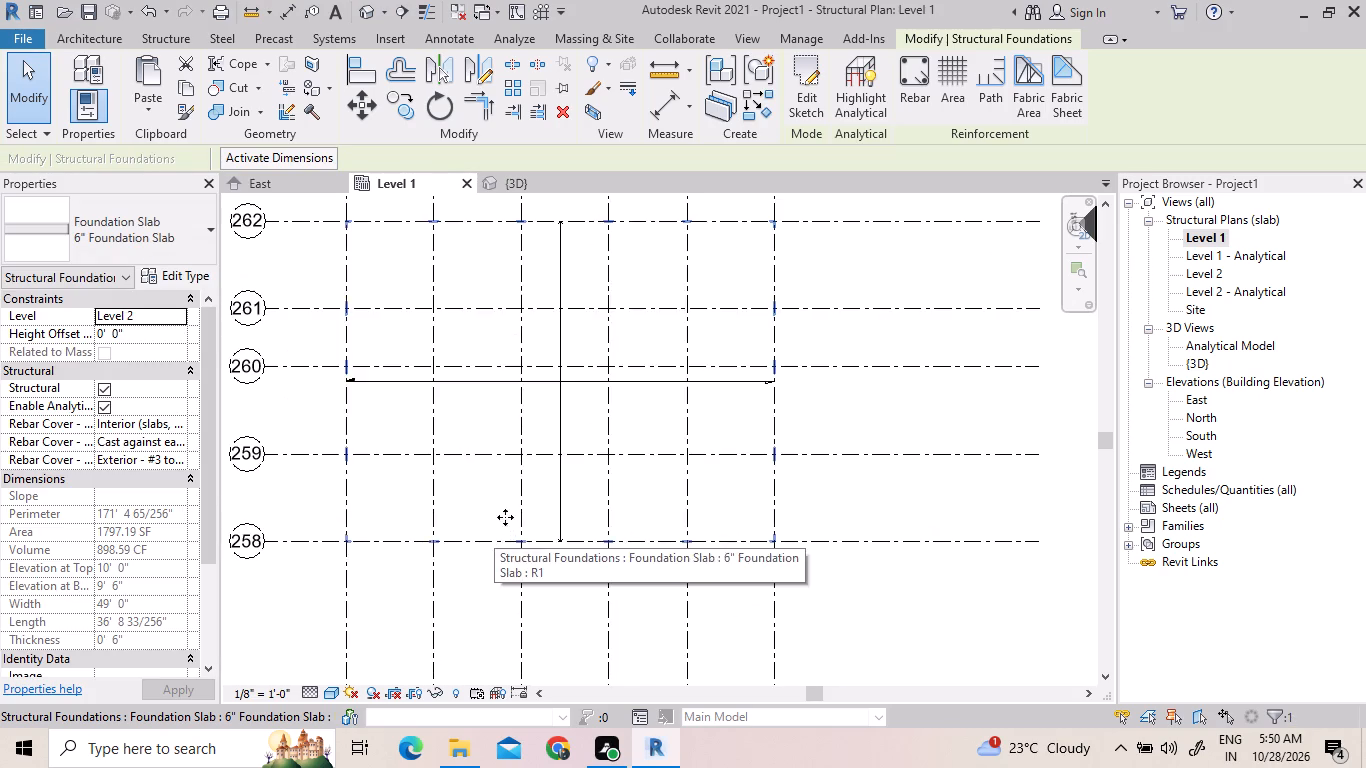
pyautogui.press('Escape')
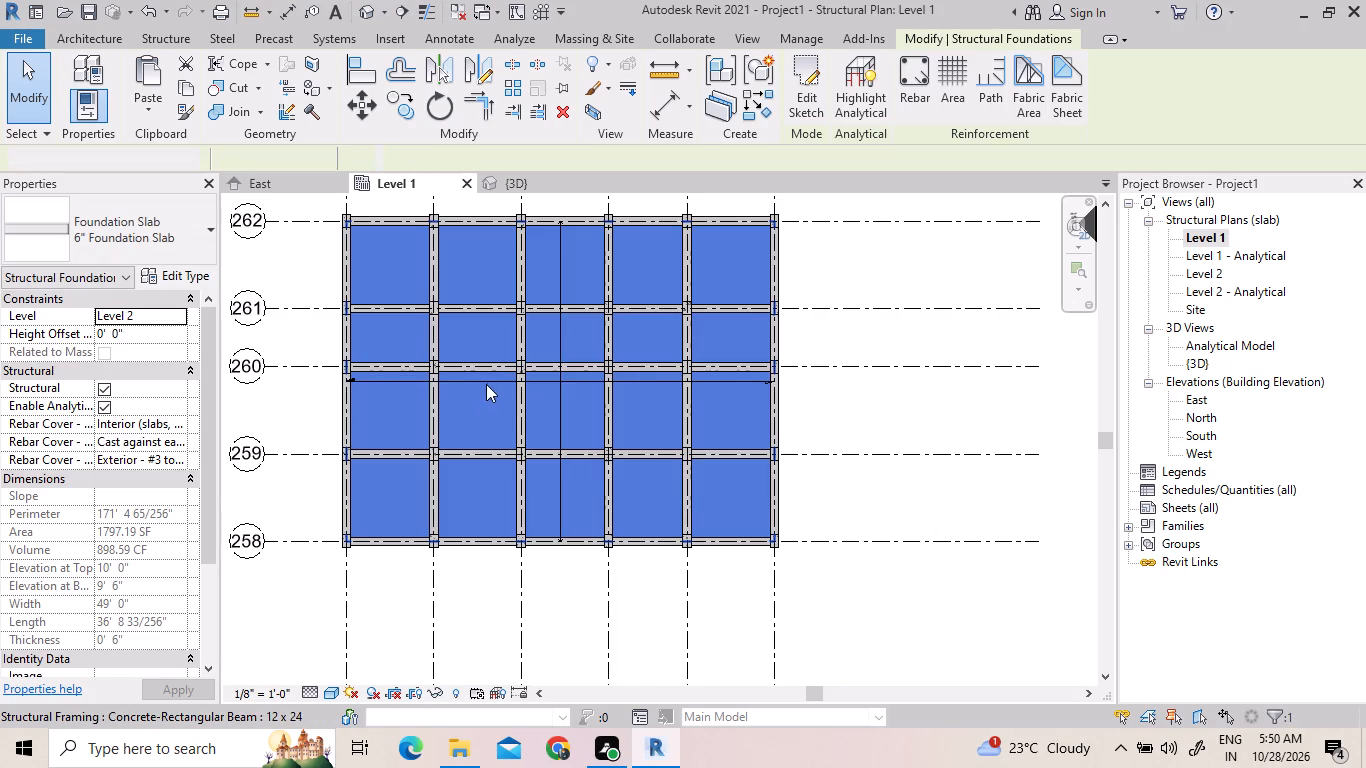
# Delete the foundation span direction symbol from the slab in the Level 1 plan.
pyautogui.click(493, 380)
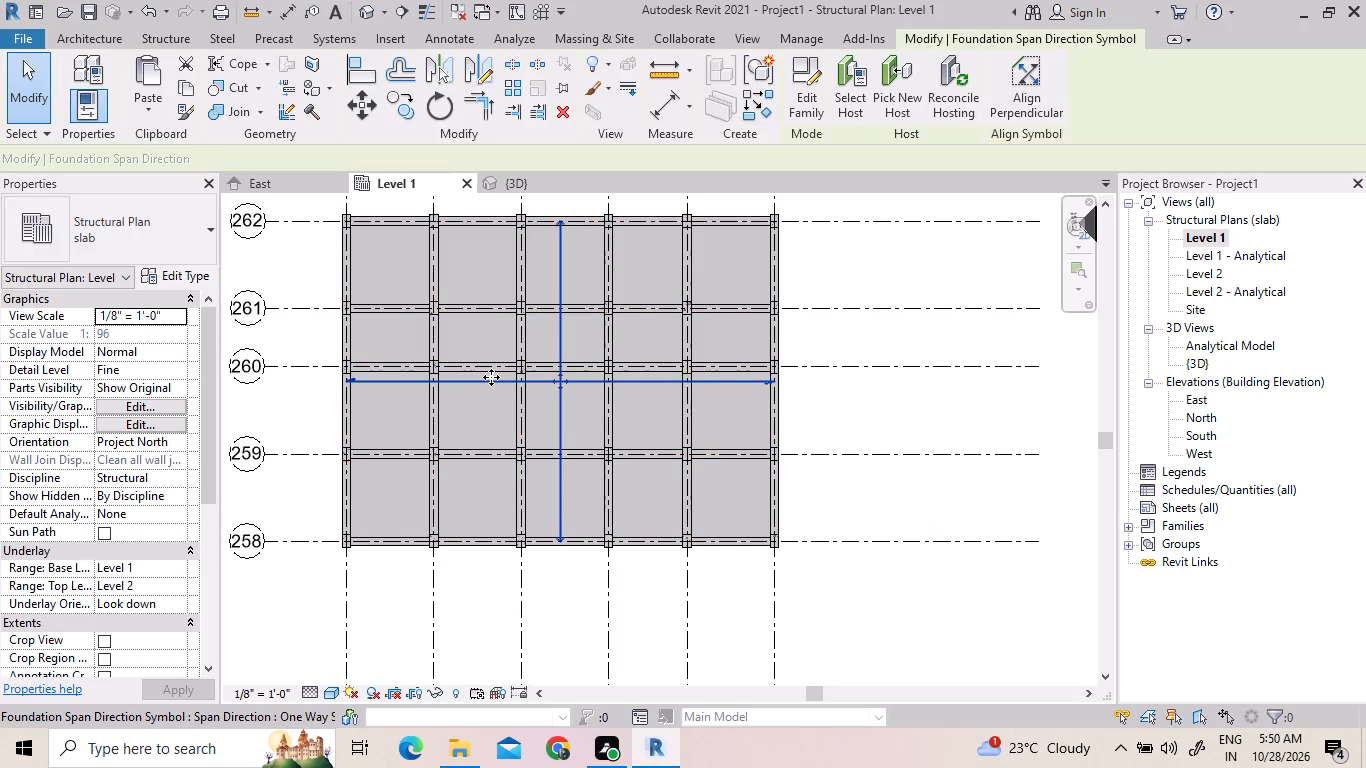
pyautogui.press('Delete')
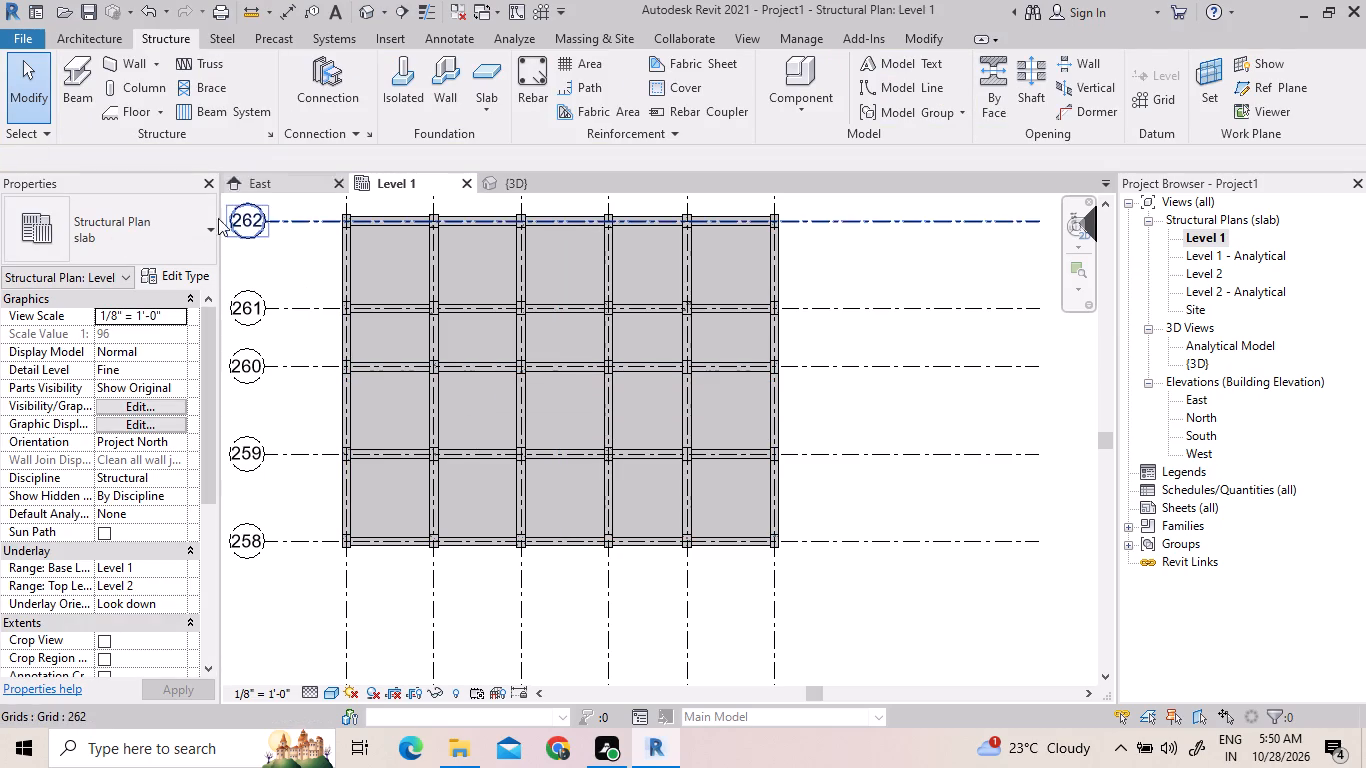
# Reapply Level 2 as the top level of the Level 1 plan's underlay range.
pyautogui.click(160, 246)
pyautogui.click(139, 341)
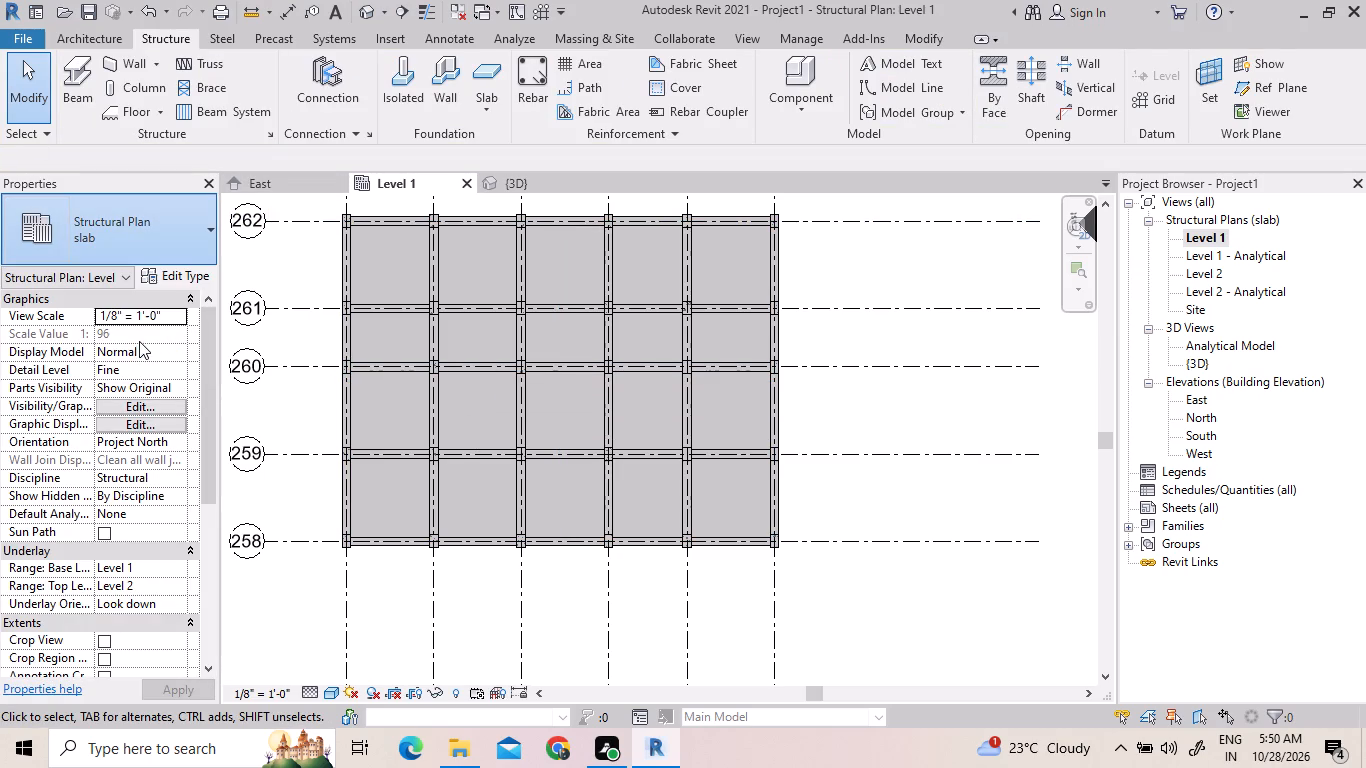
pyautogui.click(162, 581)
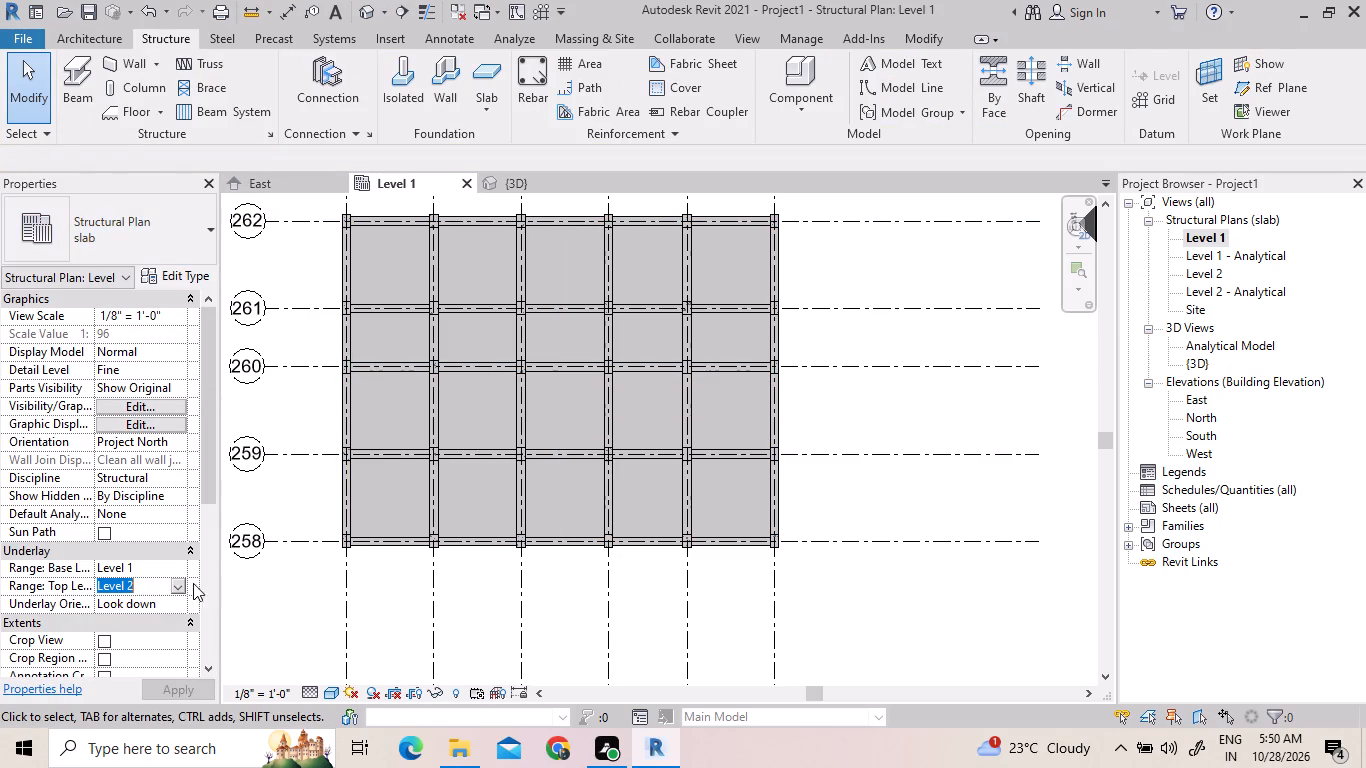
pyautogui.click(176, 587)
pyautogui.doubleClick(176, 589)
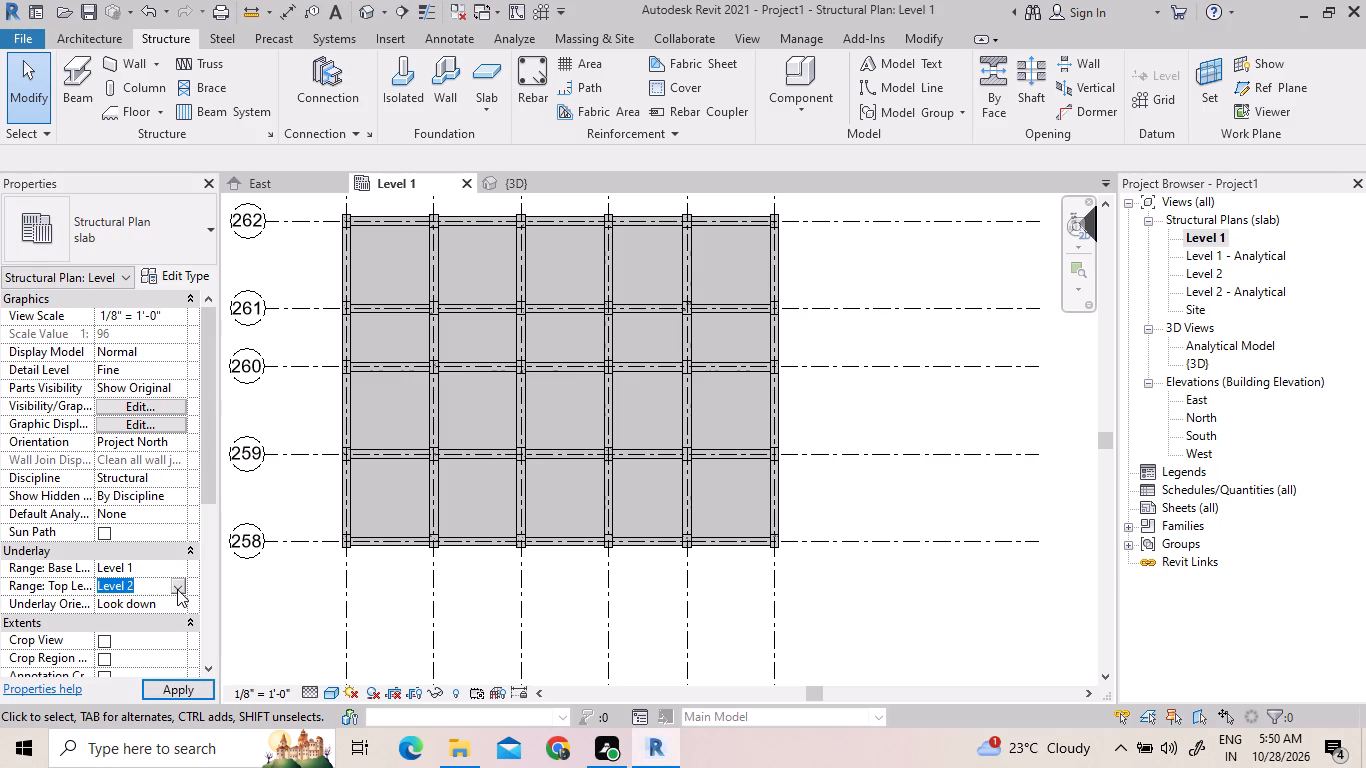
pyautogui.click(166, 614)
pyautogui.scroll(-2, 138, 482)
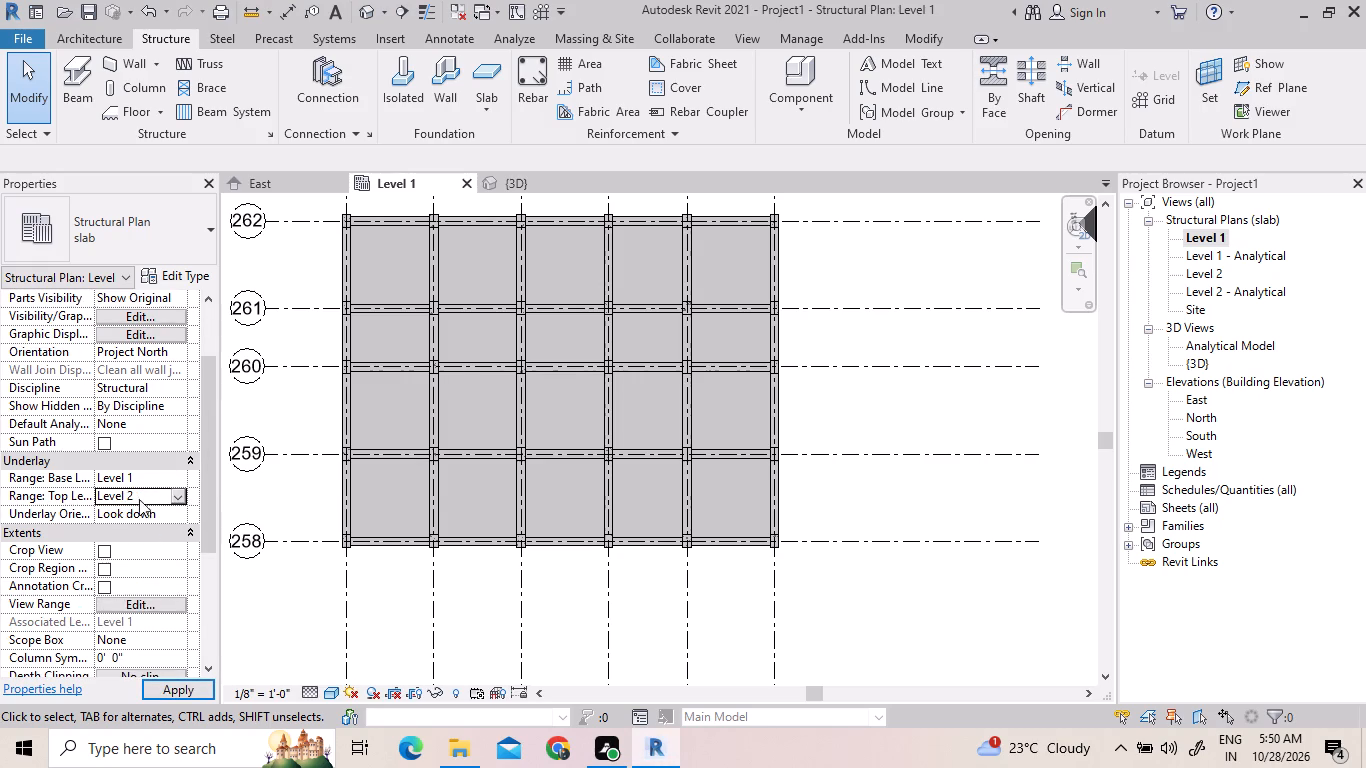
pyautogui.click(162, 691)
# Compare the slab's placement in the 3D view with the full Level 1 plan.
pyautogui.scroll(2, 427, 632)
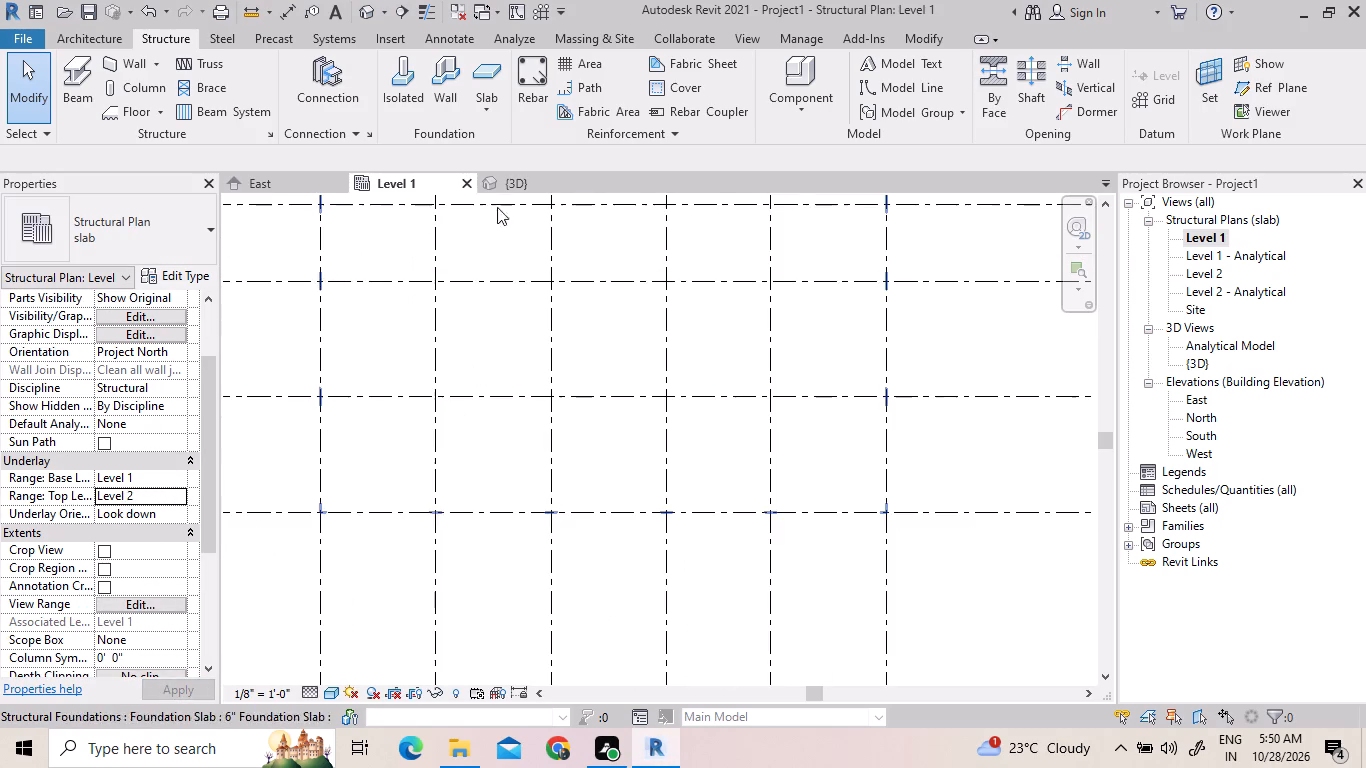
pyautogui.click(507, 177)
pyautogui.scroll(-3, 615, 412)
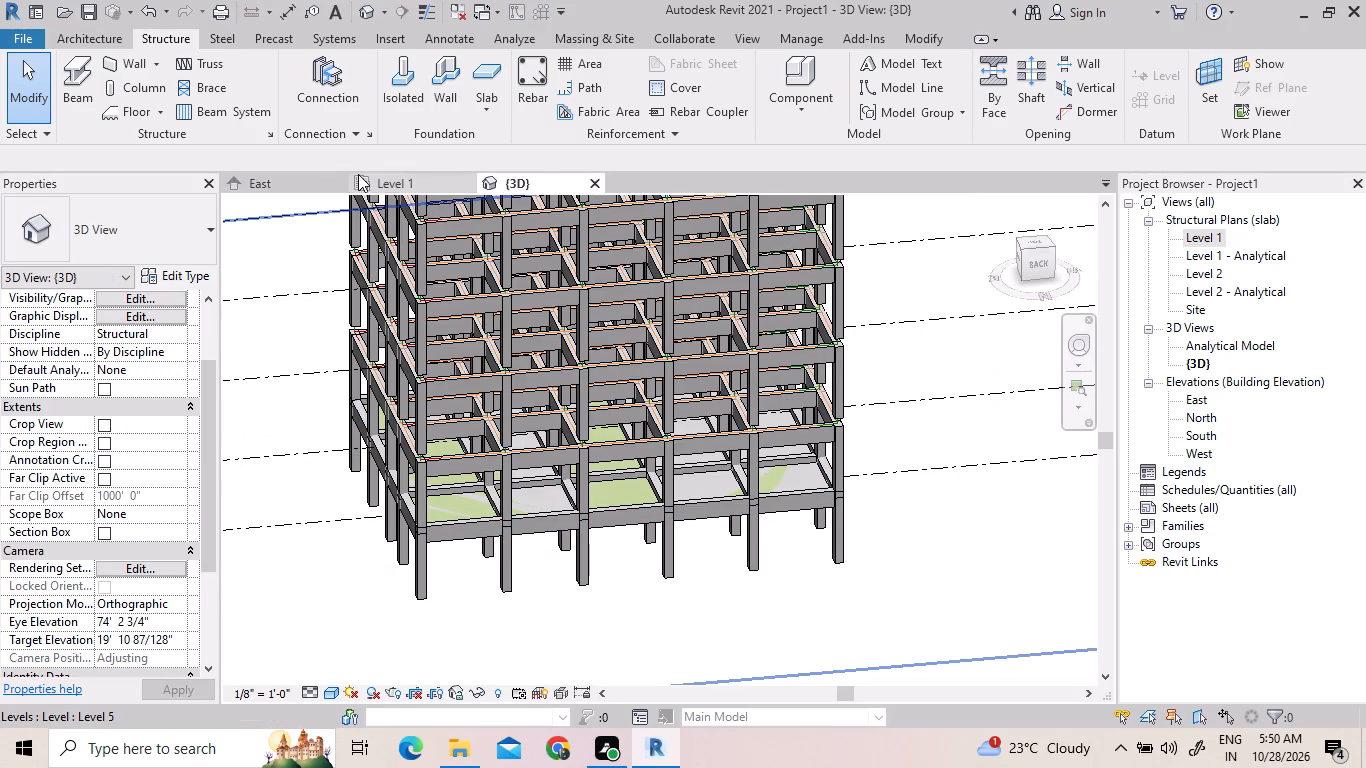
pyautogui.click(392, 189)
pyautogui.scroll(-1, 520, 417)
pyautogui.moveTo(515, 432); pyautogui.dragTo(458, 591, button='middle')
pyautogui.scroll(-8, 496, 512)
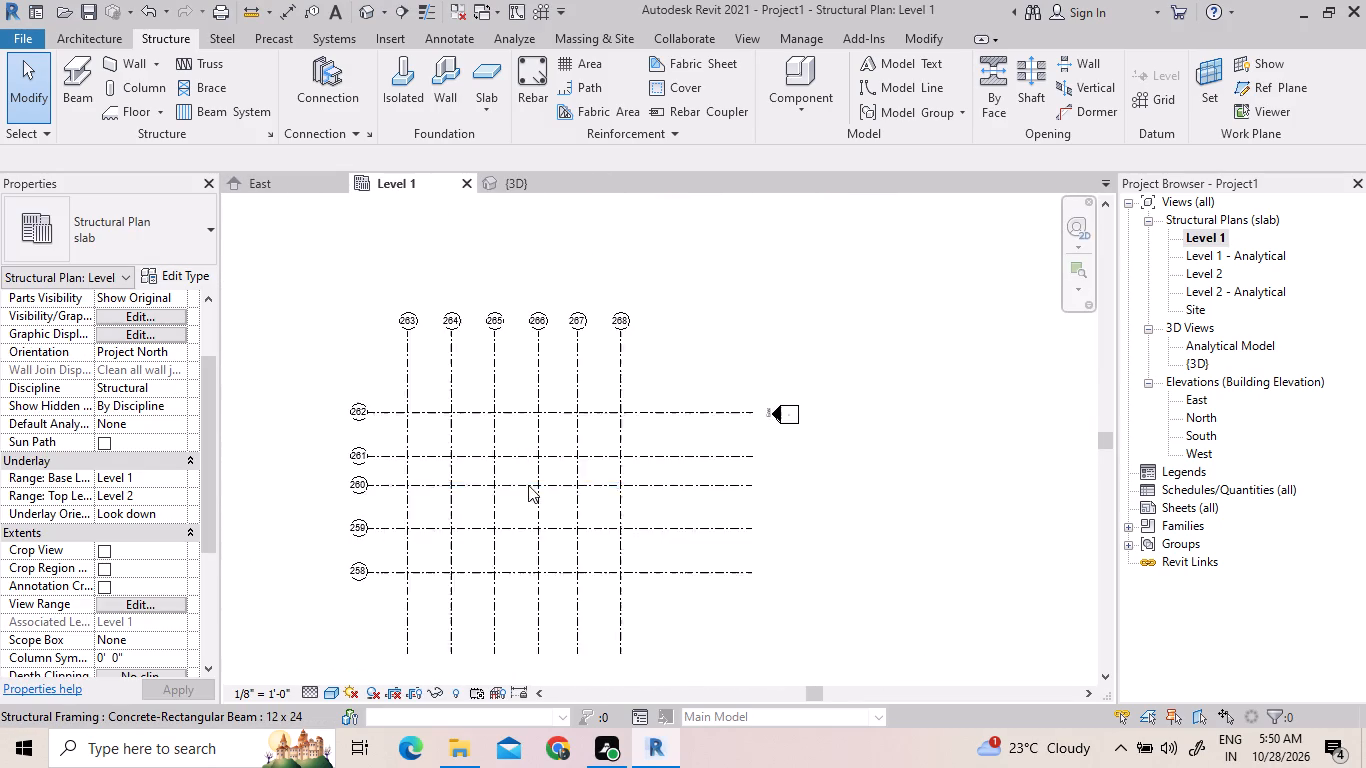
pyautogui.scroll(-1, 528, 485)
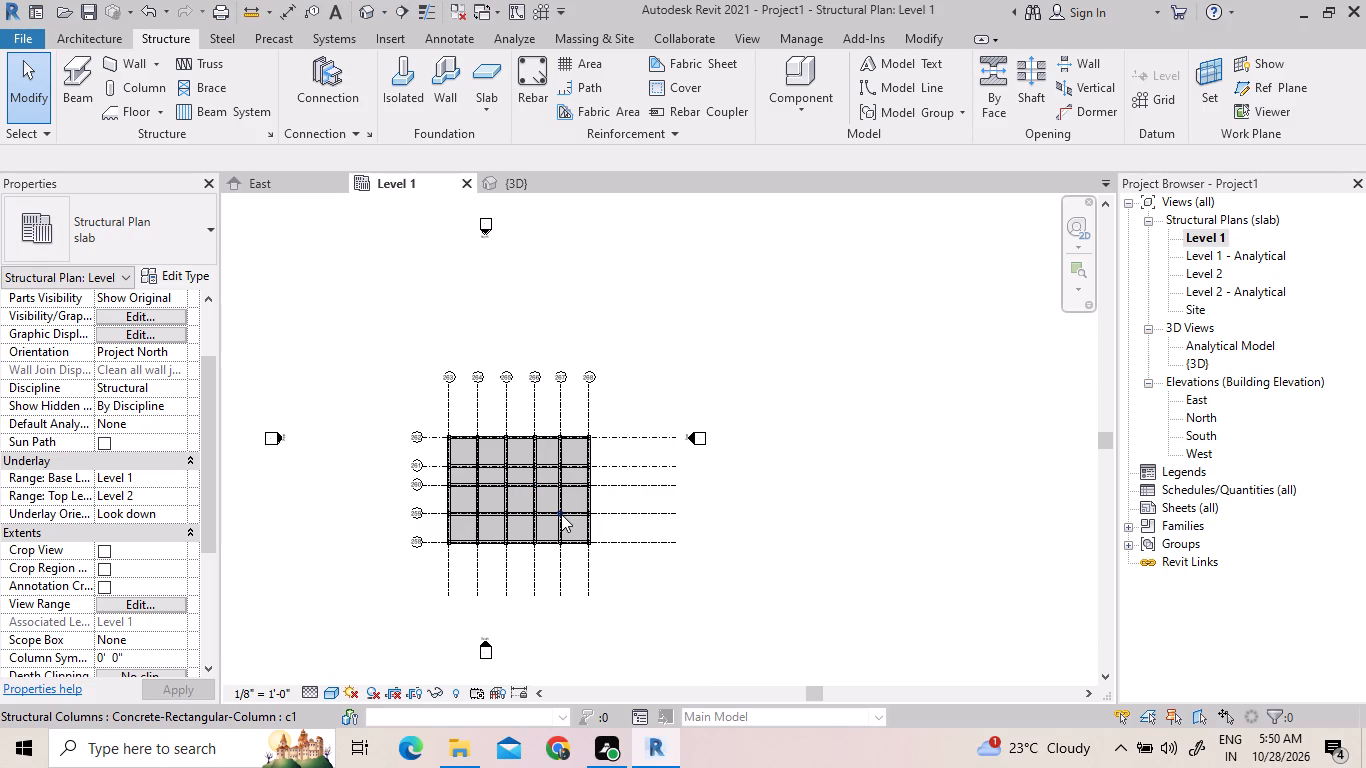
pyautogui.scroll(5, 561, 518)
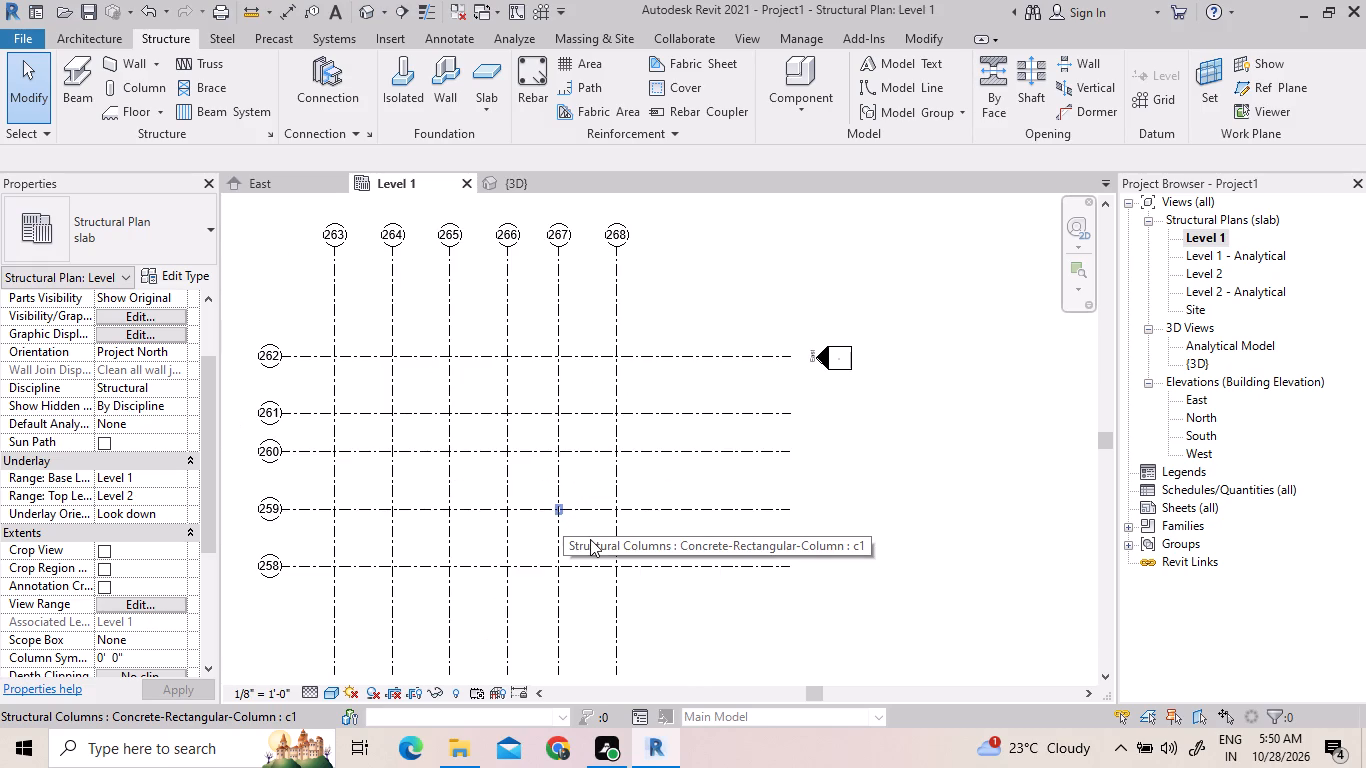
# With the foundation slab selected, review the top-level options for the Level 1 plan's underlay range.
pyautogui.click(590, 534)
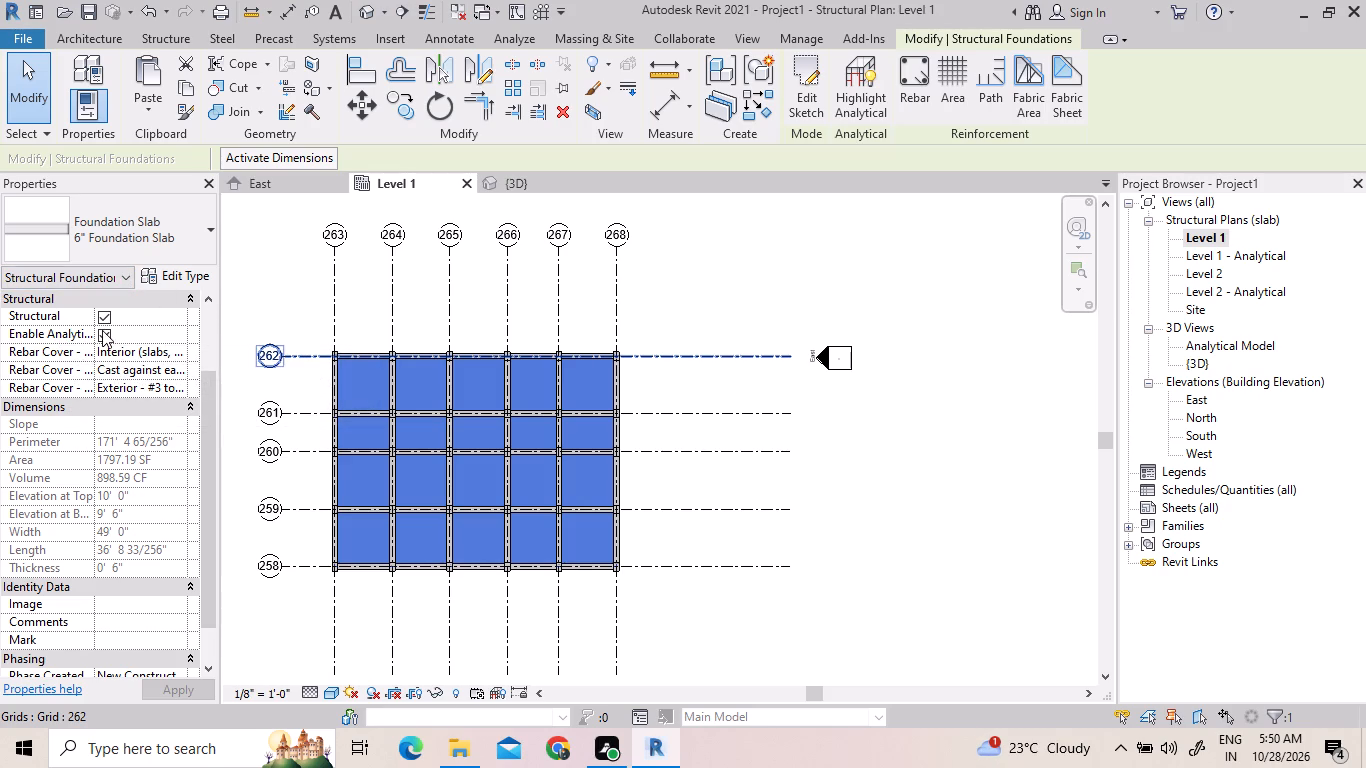
pyautogui.click(125, 278)
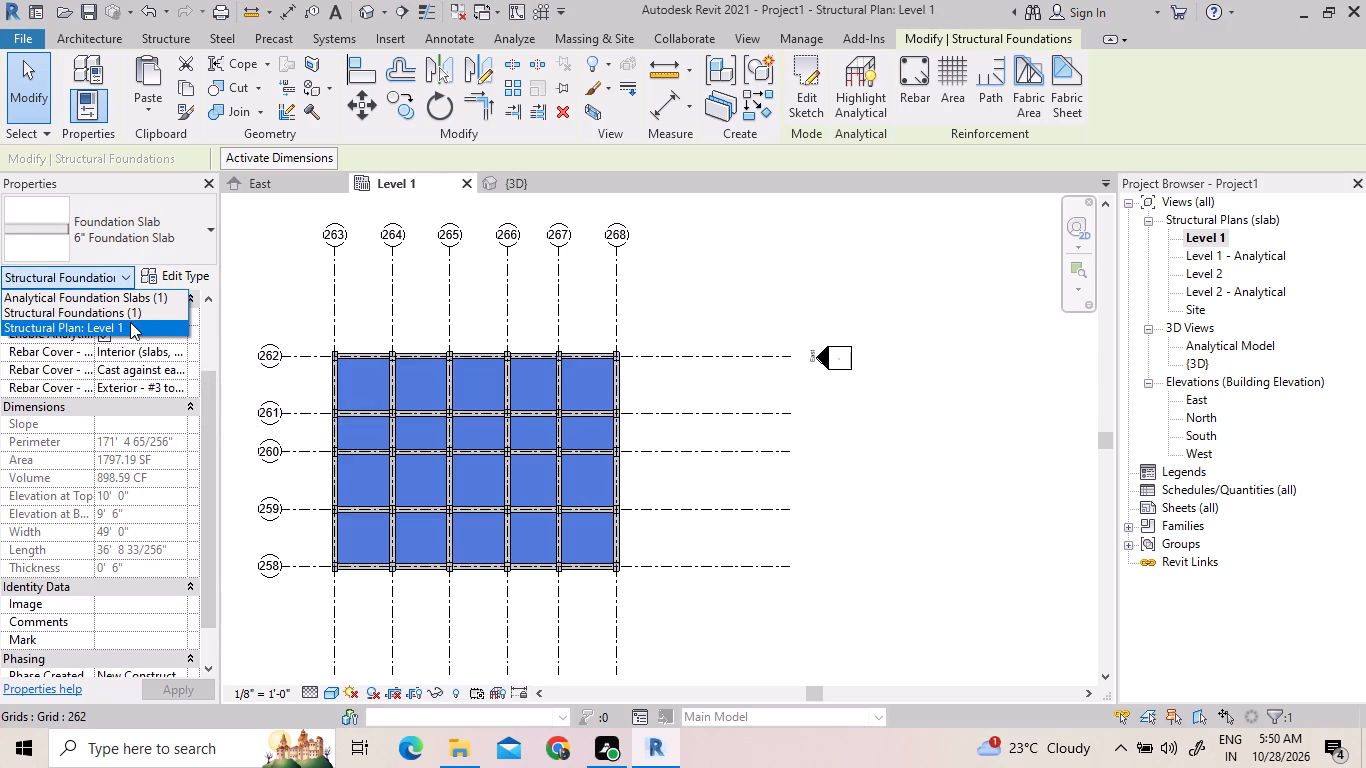
pyautogui.click(130, 322)
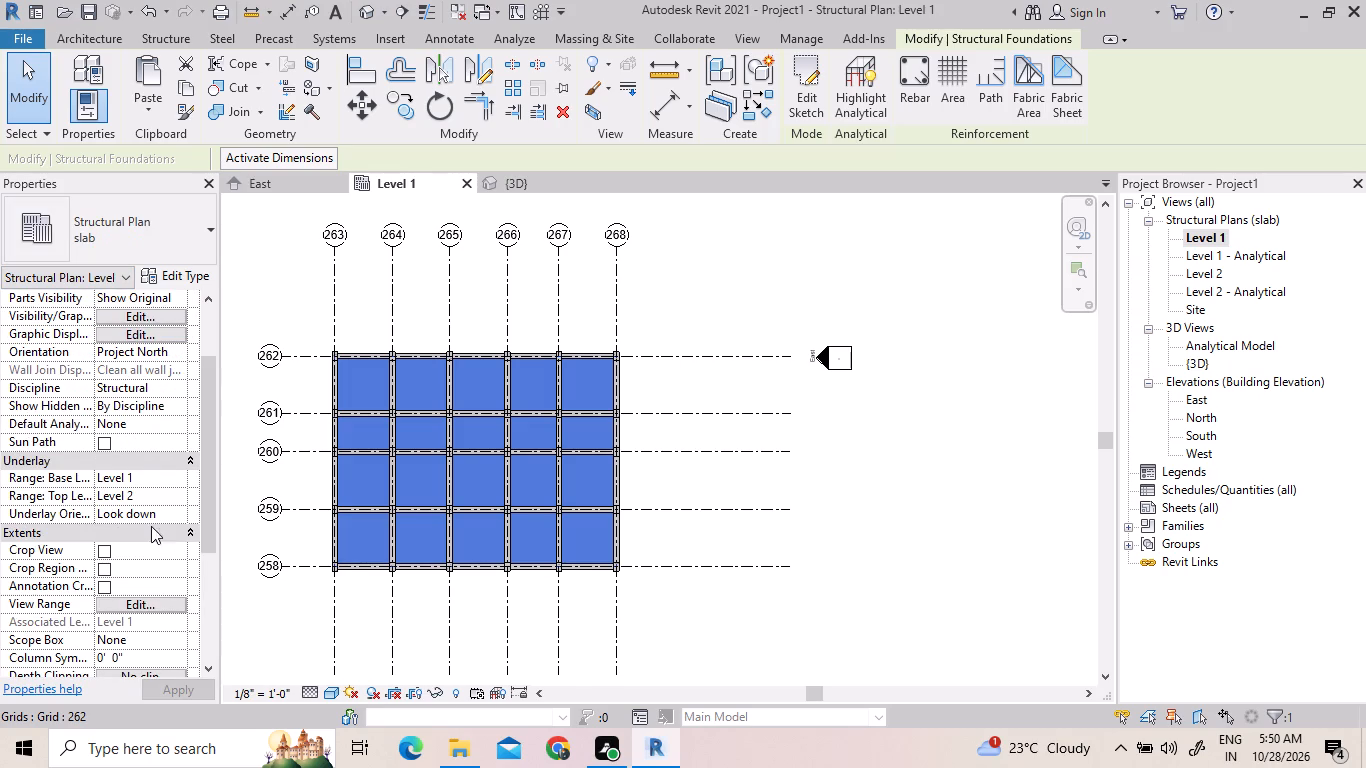
pyautogui.scroll(-2, 165, 468)
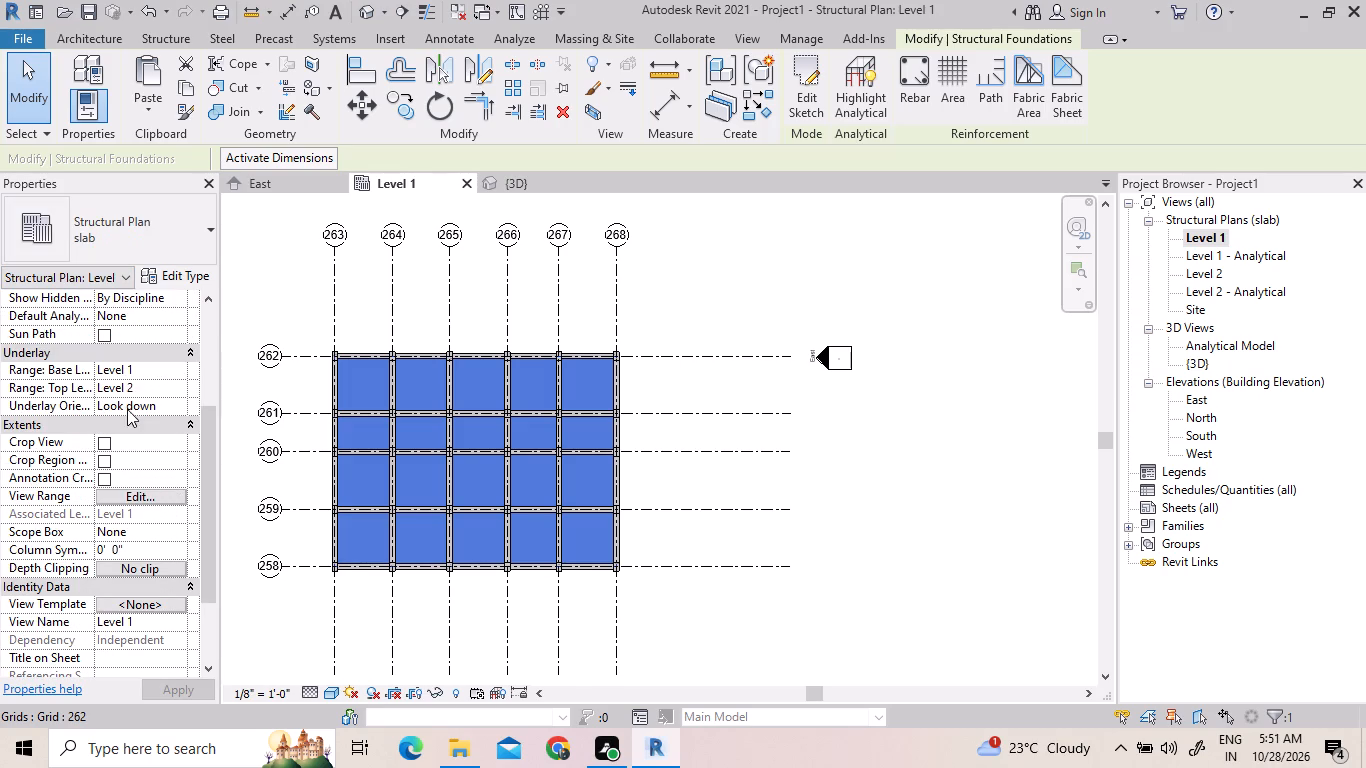
pyautogui.click(130, 386)
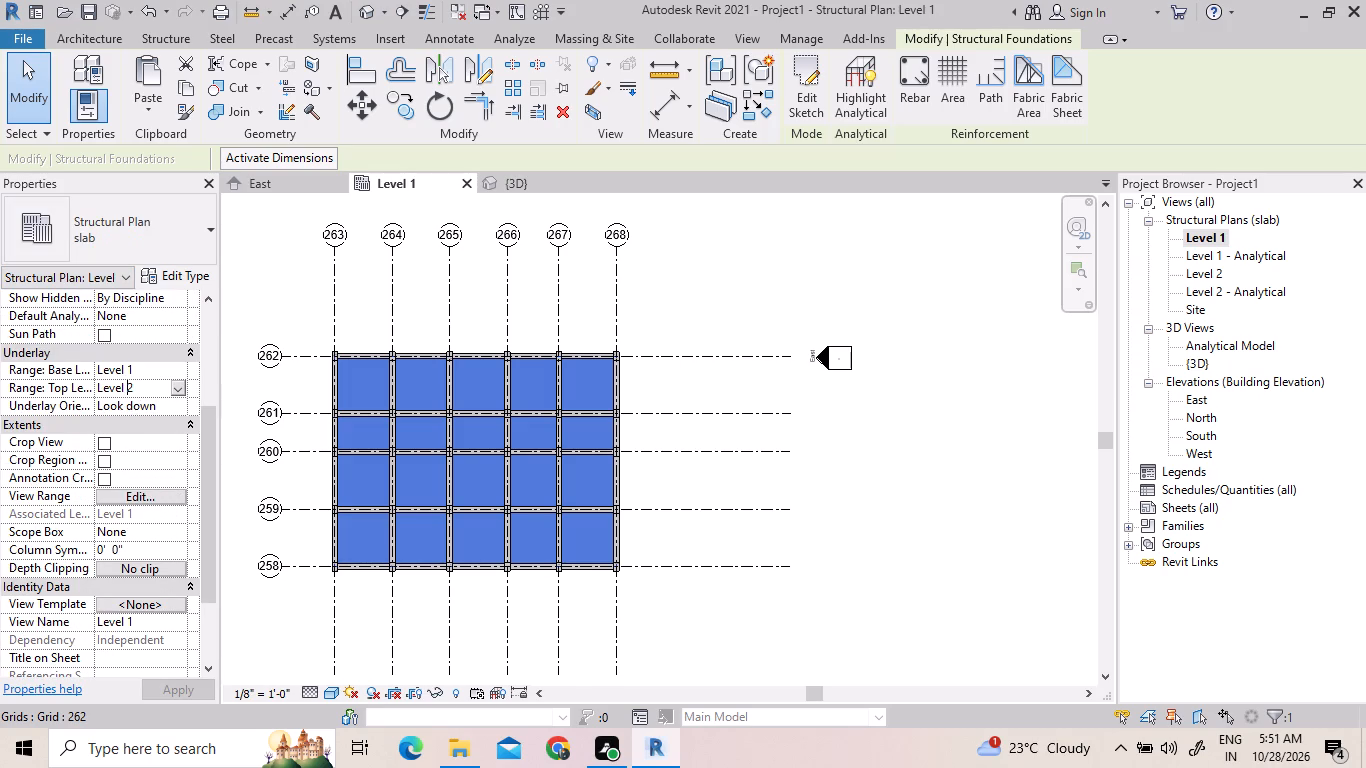
pyautogui.click(168, 392)
pyautogui.click(175, 392)
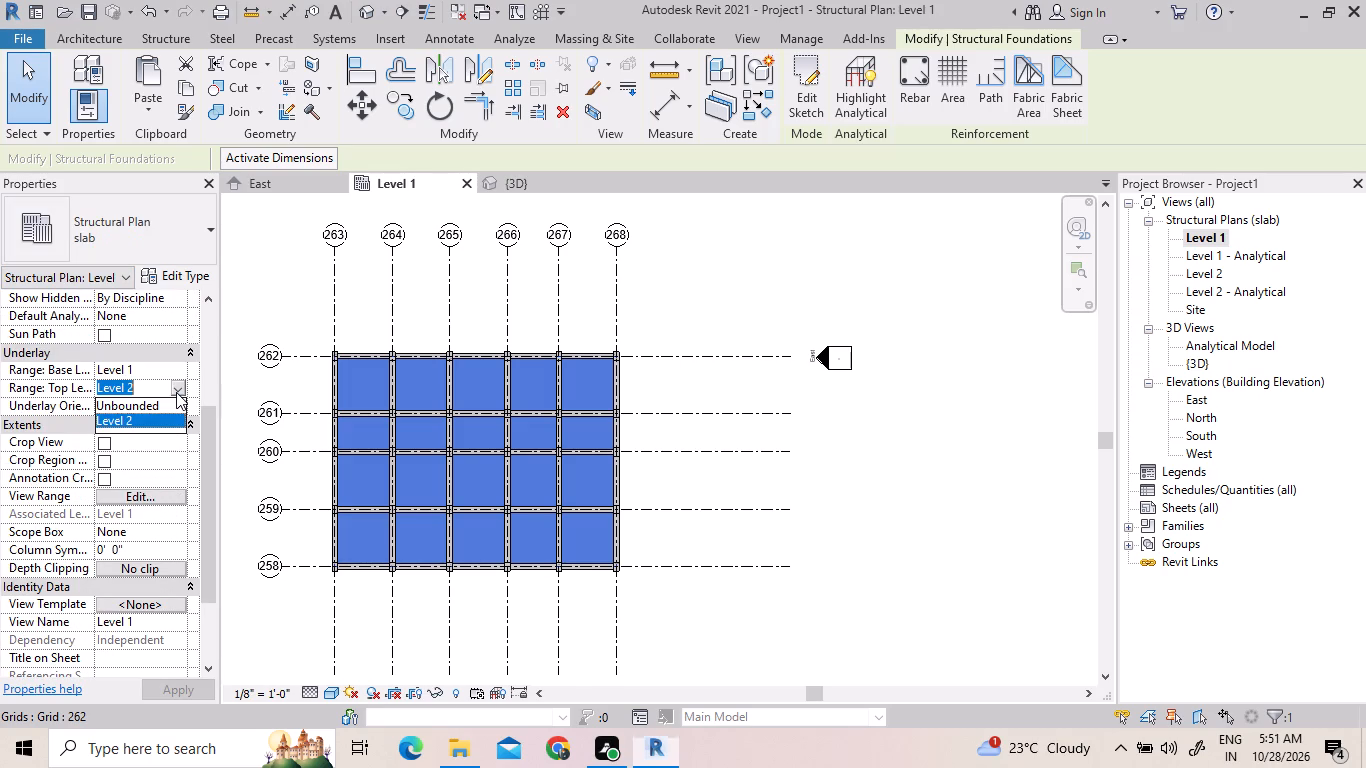
pyautogui.click(176, 396)
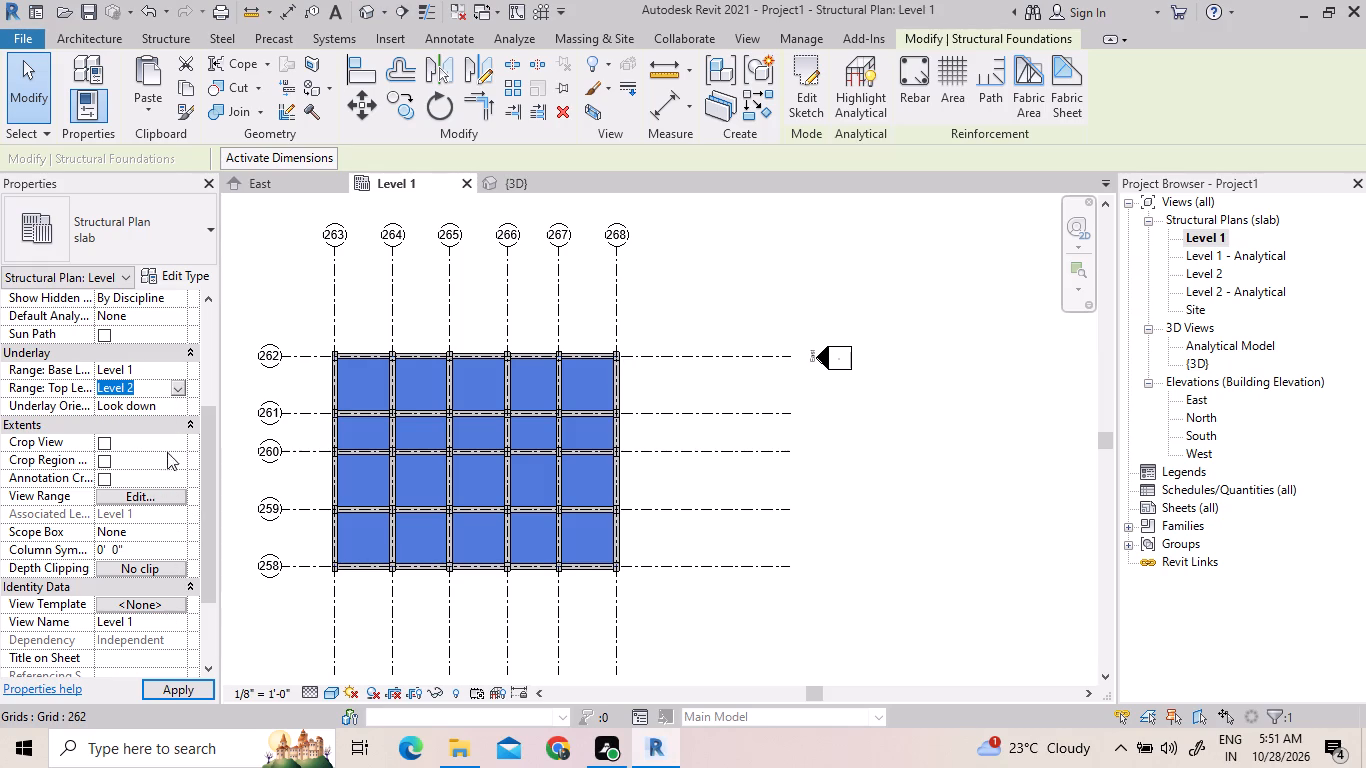
pyautogui.scroll(4, 152, 323)
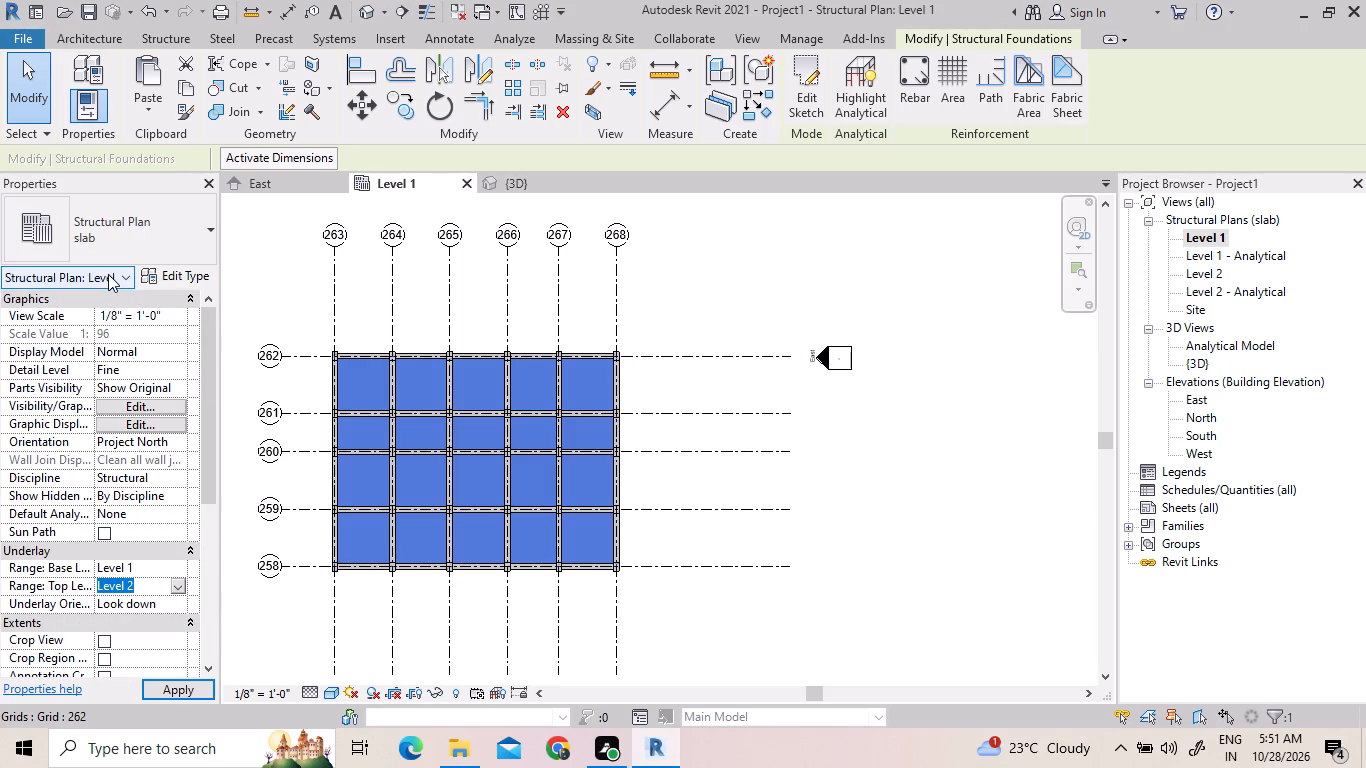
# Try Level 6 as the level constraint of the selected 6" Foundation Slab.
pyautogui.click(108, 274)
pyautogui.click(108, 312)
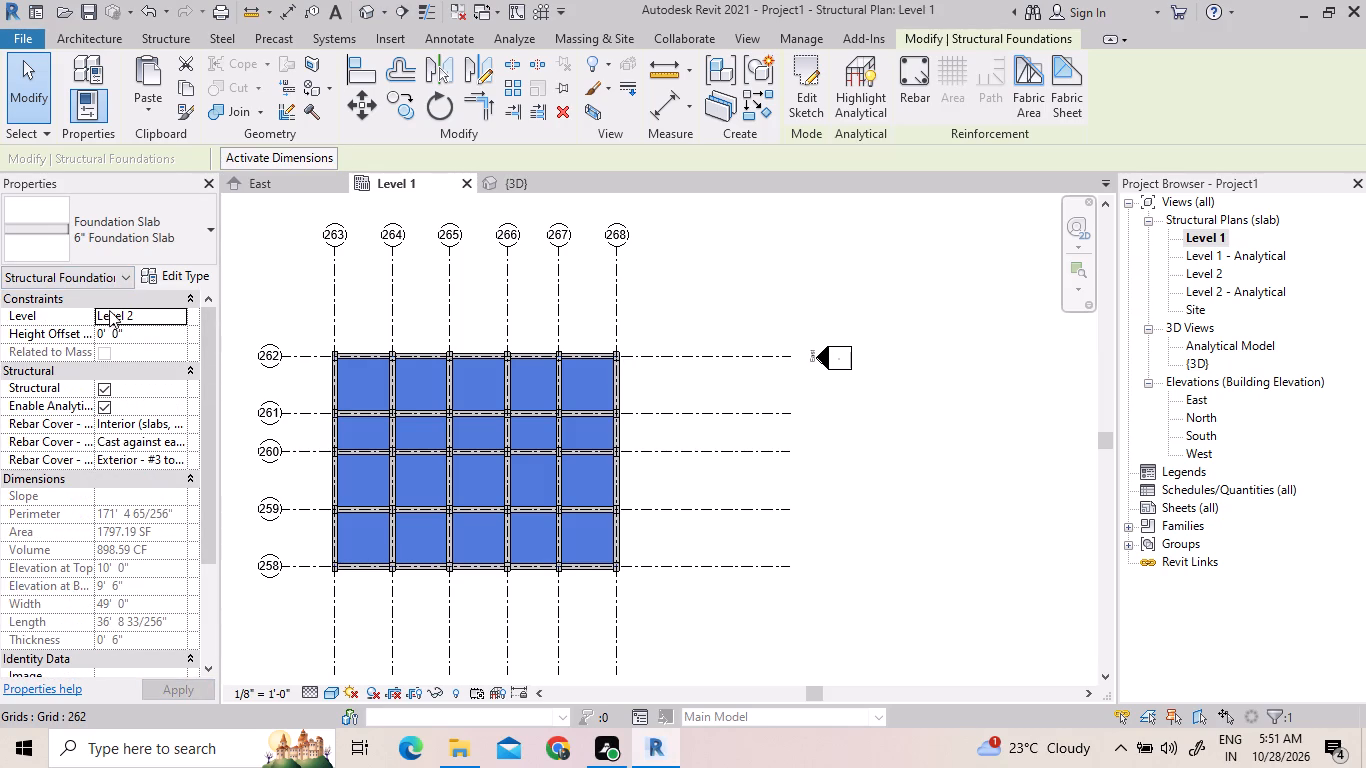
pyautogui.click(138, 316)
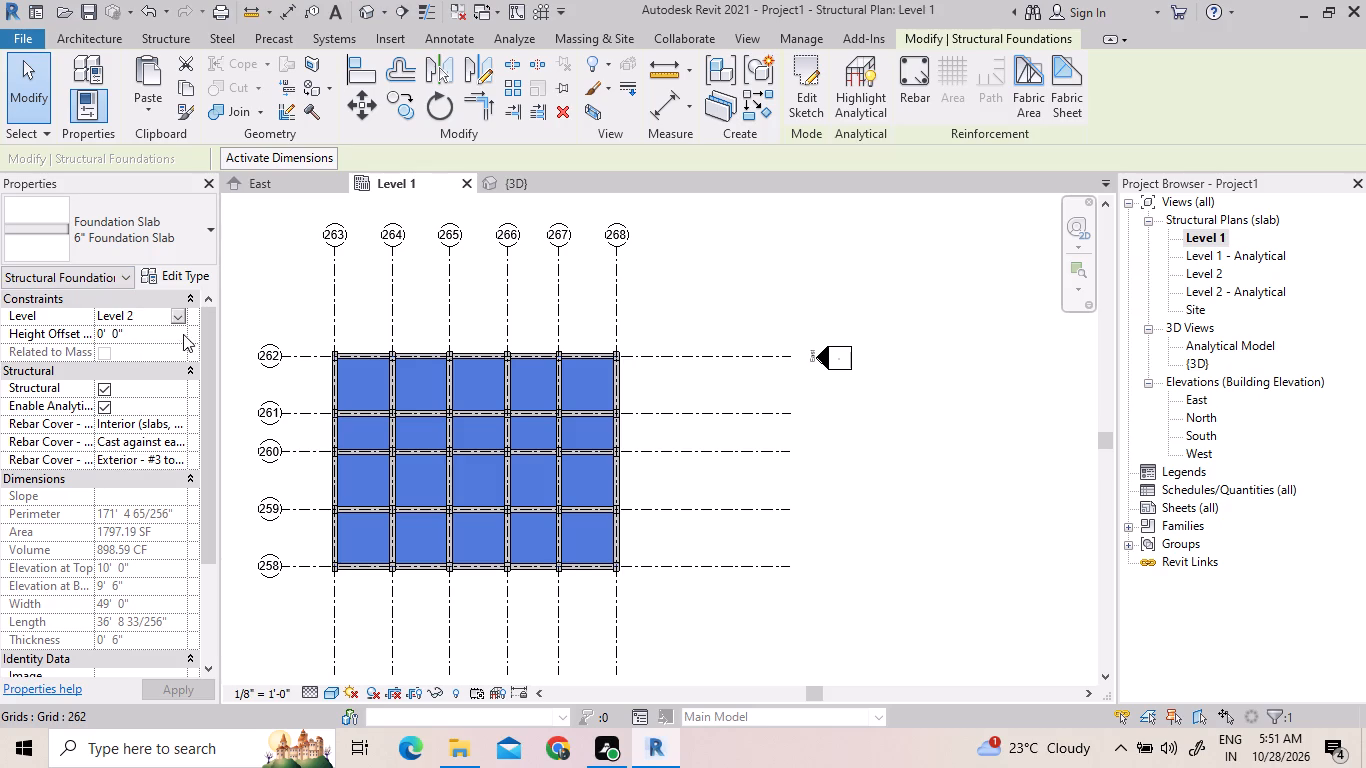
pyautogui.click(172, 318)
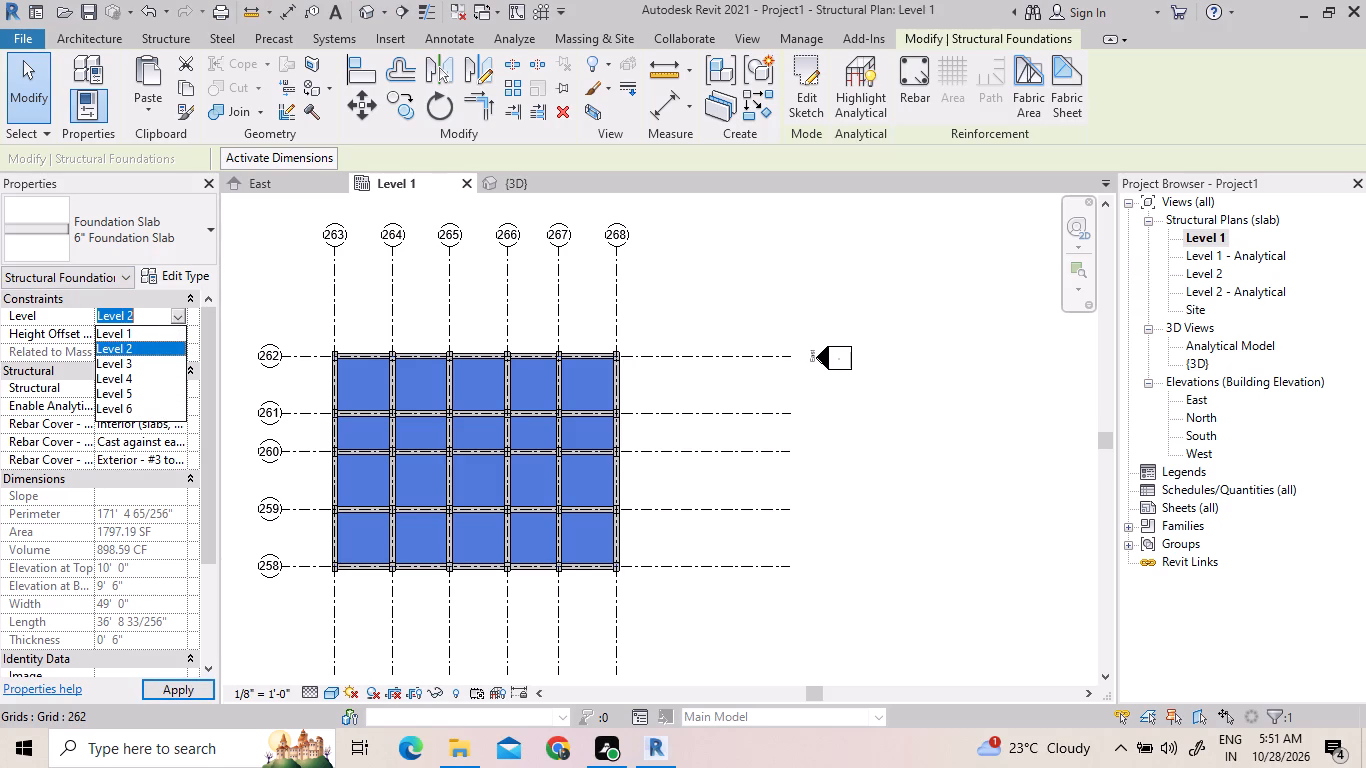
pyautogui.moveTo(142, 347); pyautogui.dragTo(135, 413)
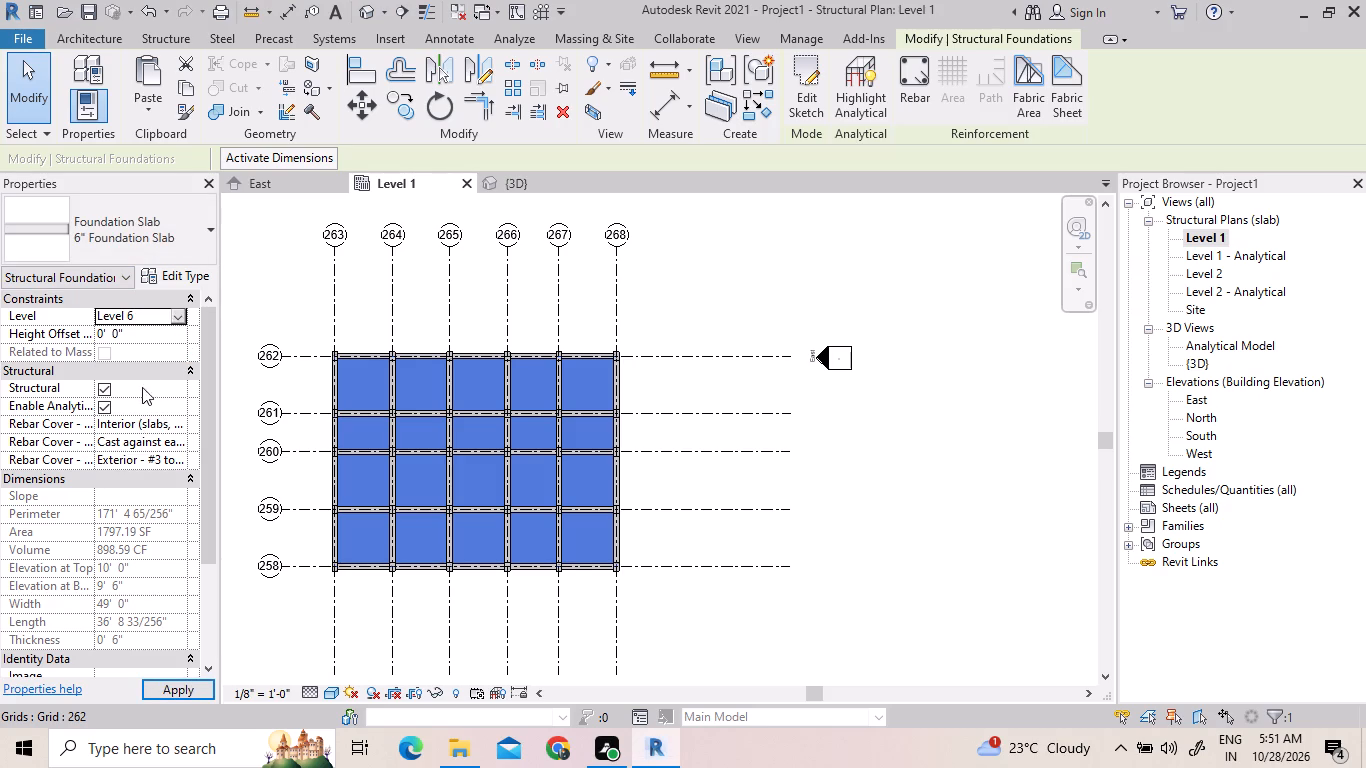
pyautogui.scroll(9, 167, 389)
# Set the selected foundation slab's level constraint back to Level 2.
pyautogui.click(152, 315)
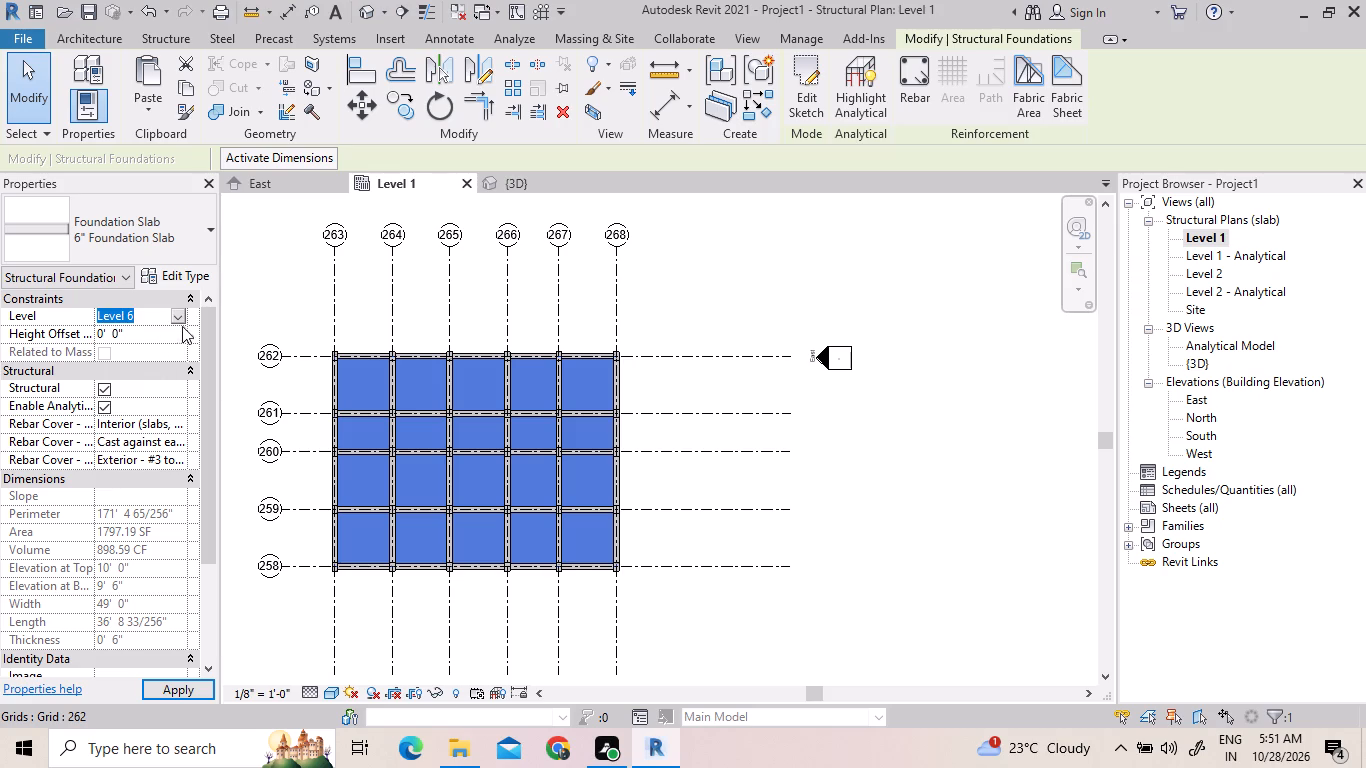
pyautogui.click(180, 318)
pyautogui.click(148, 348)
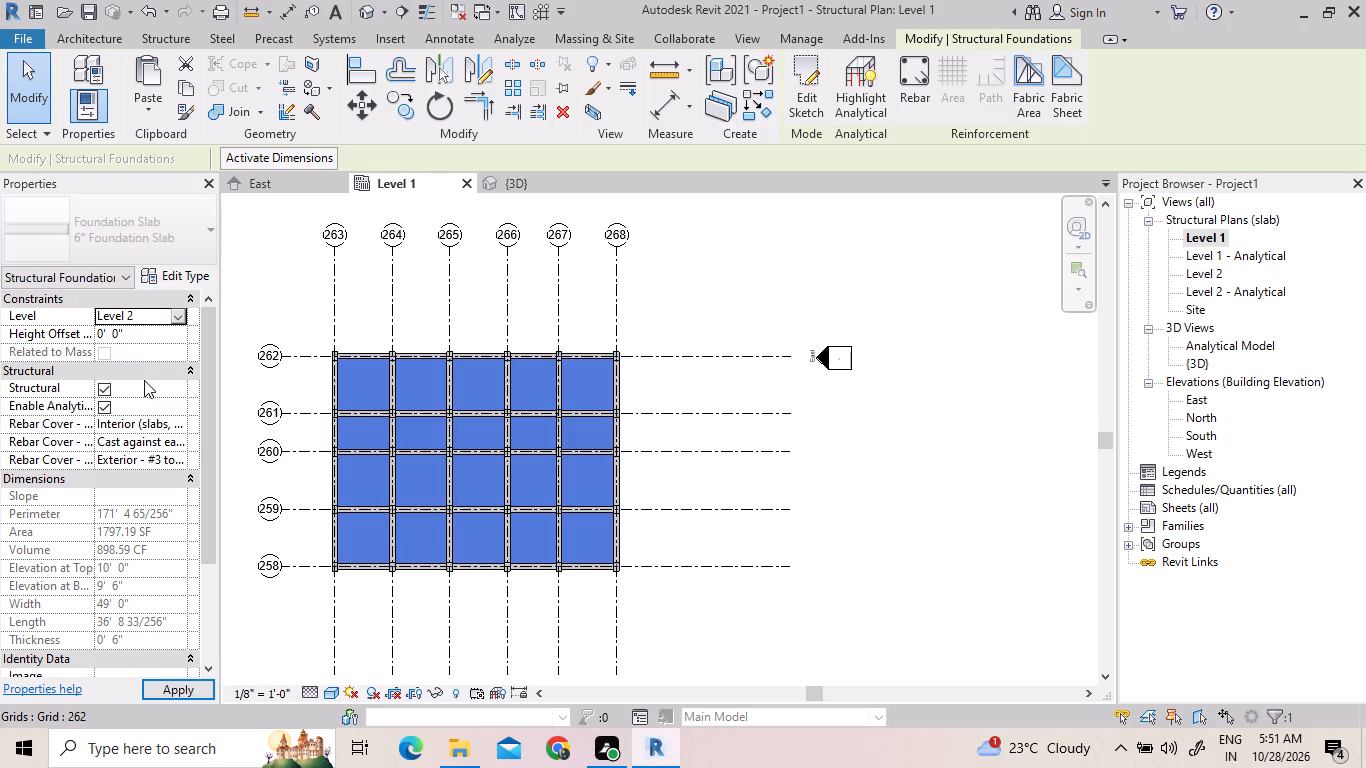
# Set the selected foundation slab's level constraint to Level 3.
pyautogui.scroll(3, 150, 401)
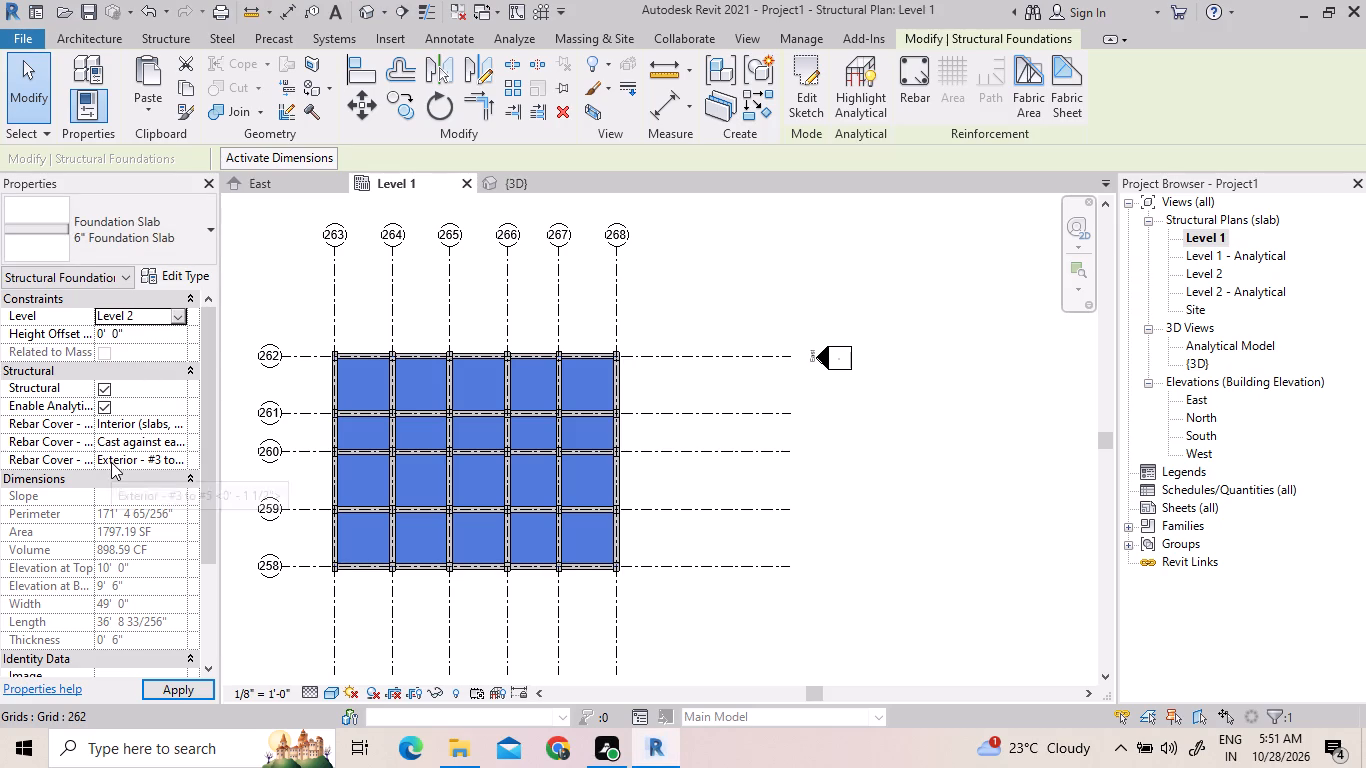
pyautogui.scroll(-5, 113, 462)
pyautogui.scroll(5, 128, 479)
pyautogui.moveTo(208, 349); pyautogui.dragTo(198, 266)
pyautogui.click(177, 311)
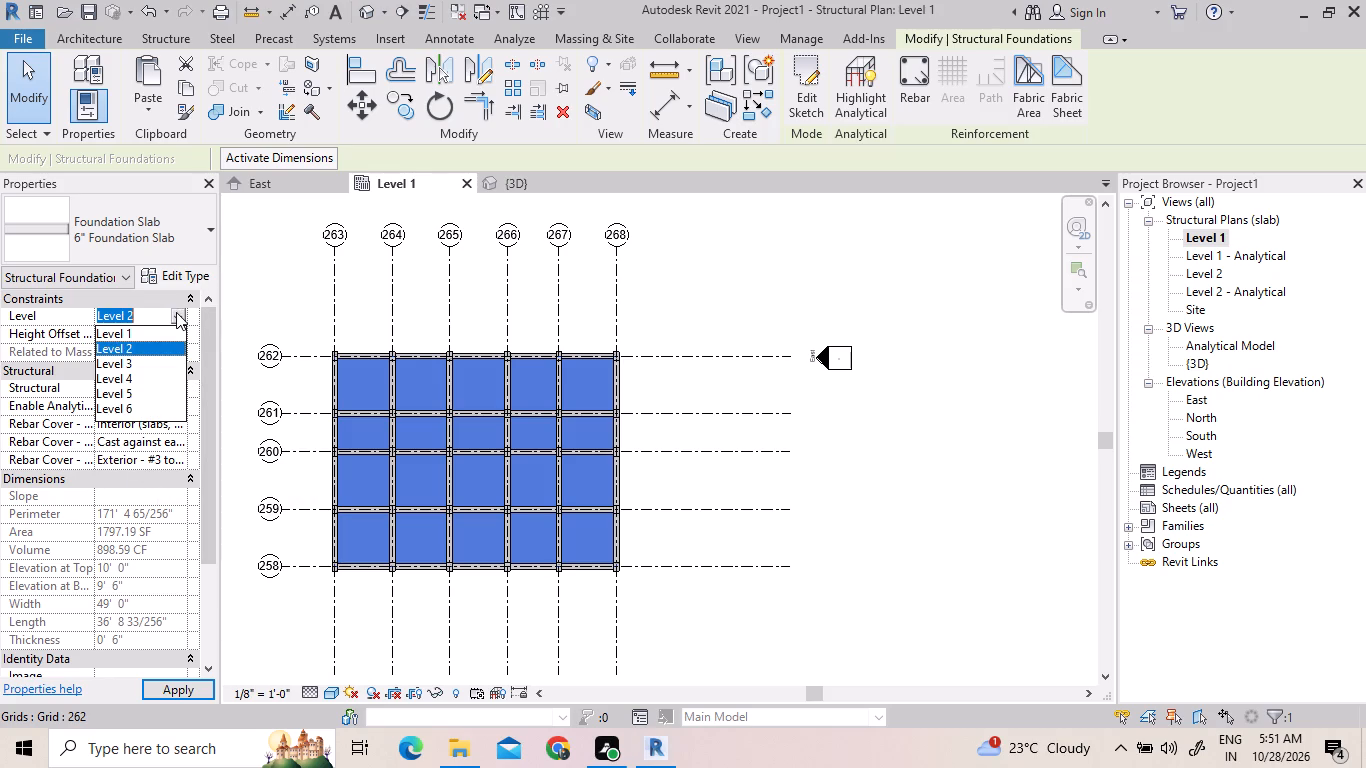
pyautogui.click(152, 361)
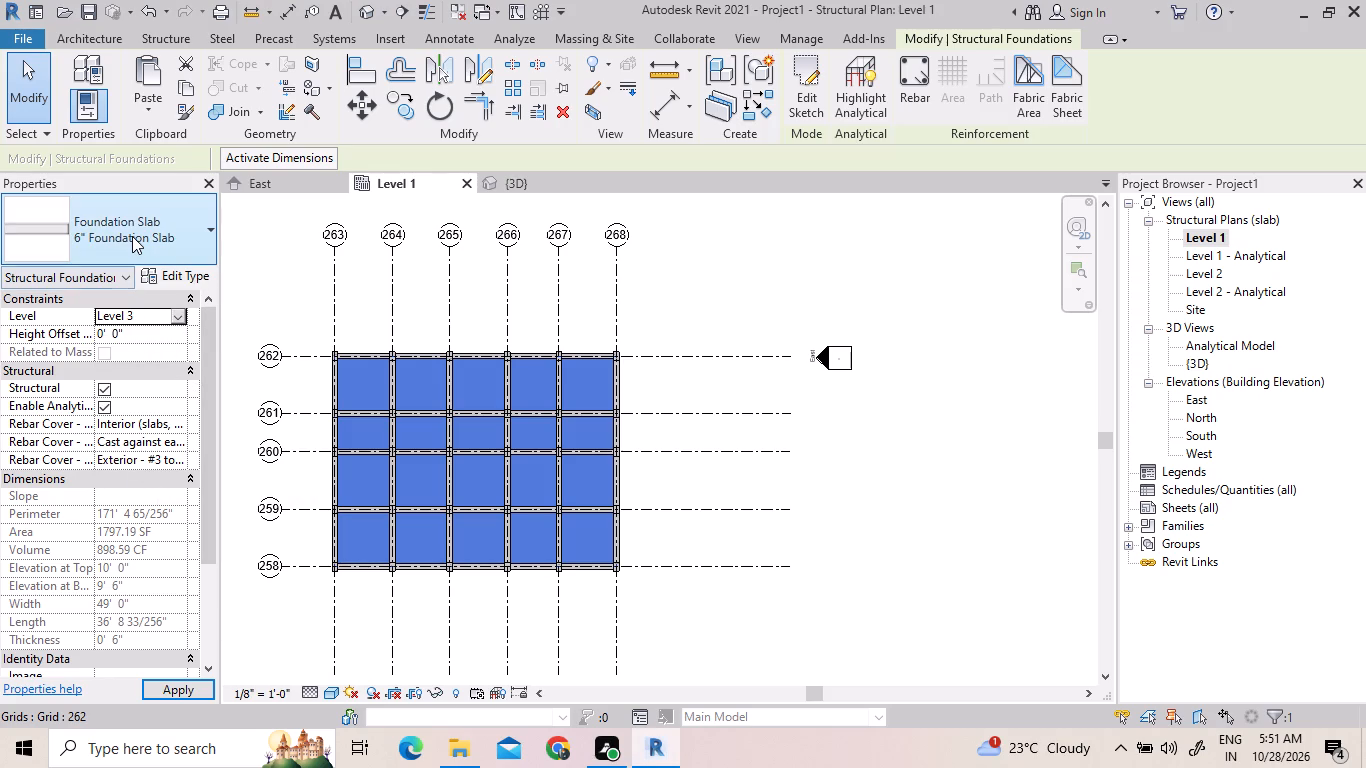
# Review the available slab types in the foundation slab's type properties, keeping 6" Foundation Slab.
pyautogui.click(132, 236)
pyautogui.click(166, 287)
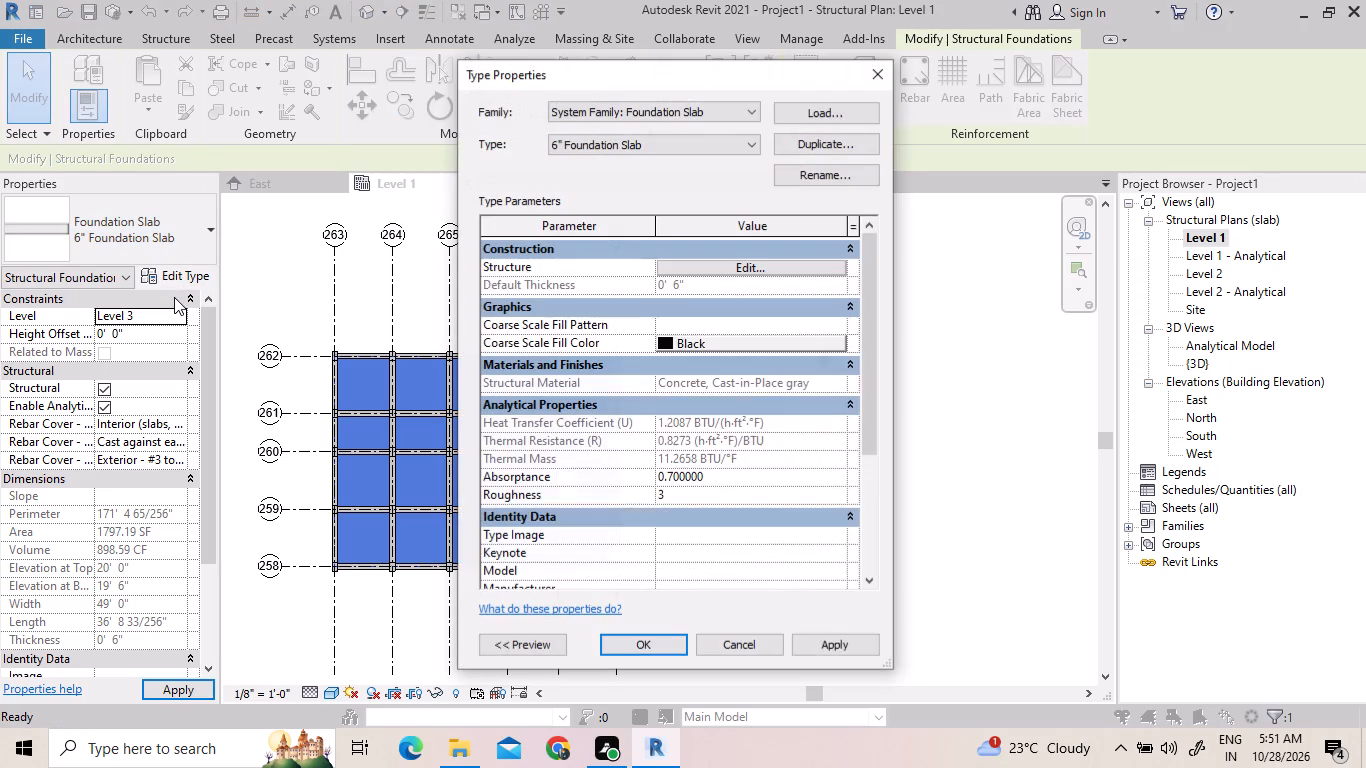
pyautogui.click(653, 130)
pyautogui.click(653, 138)
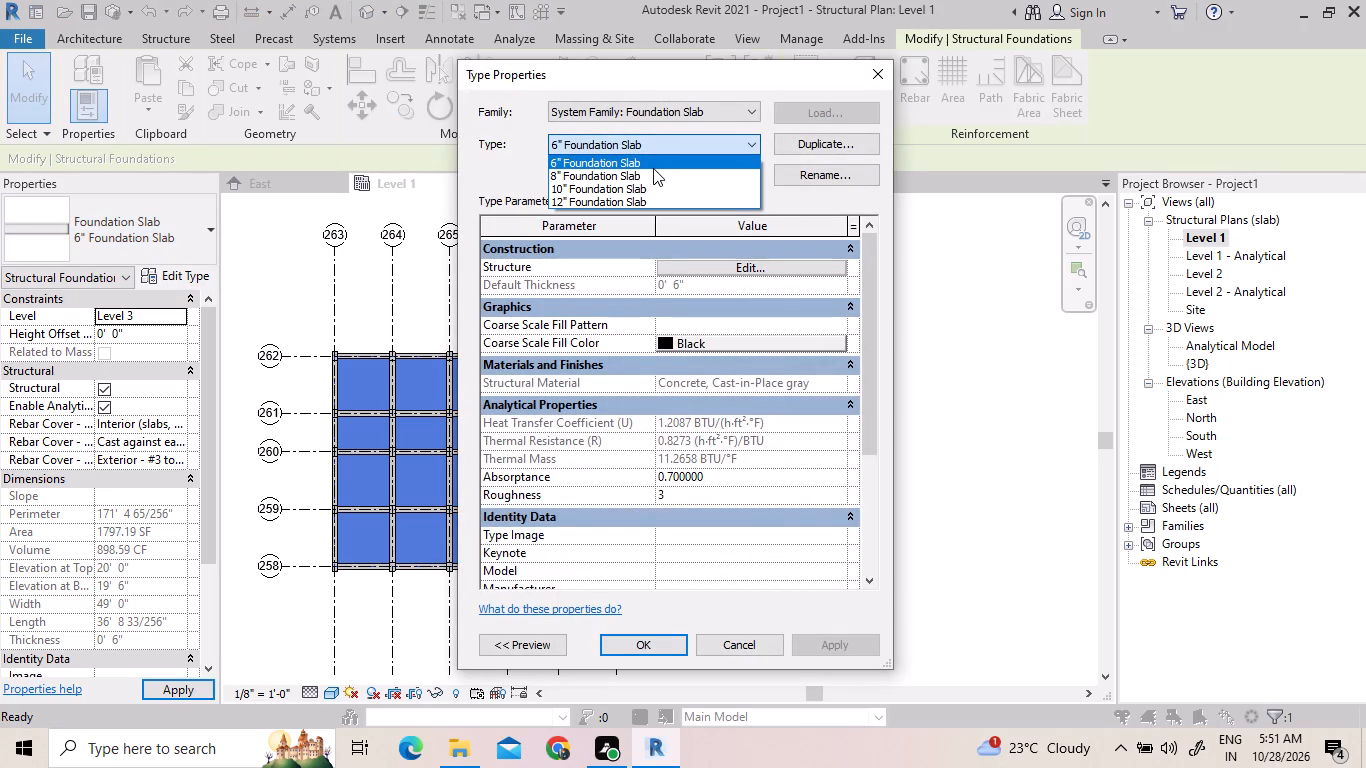
pyautogui.click(653, 168)
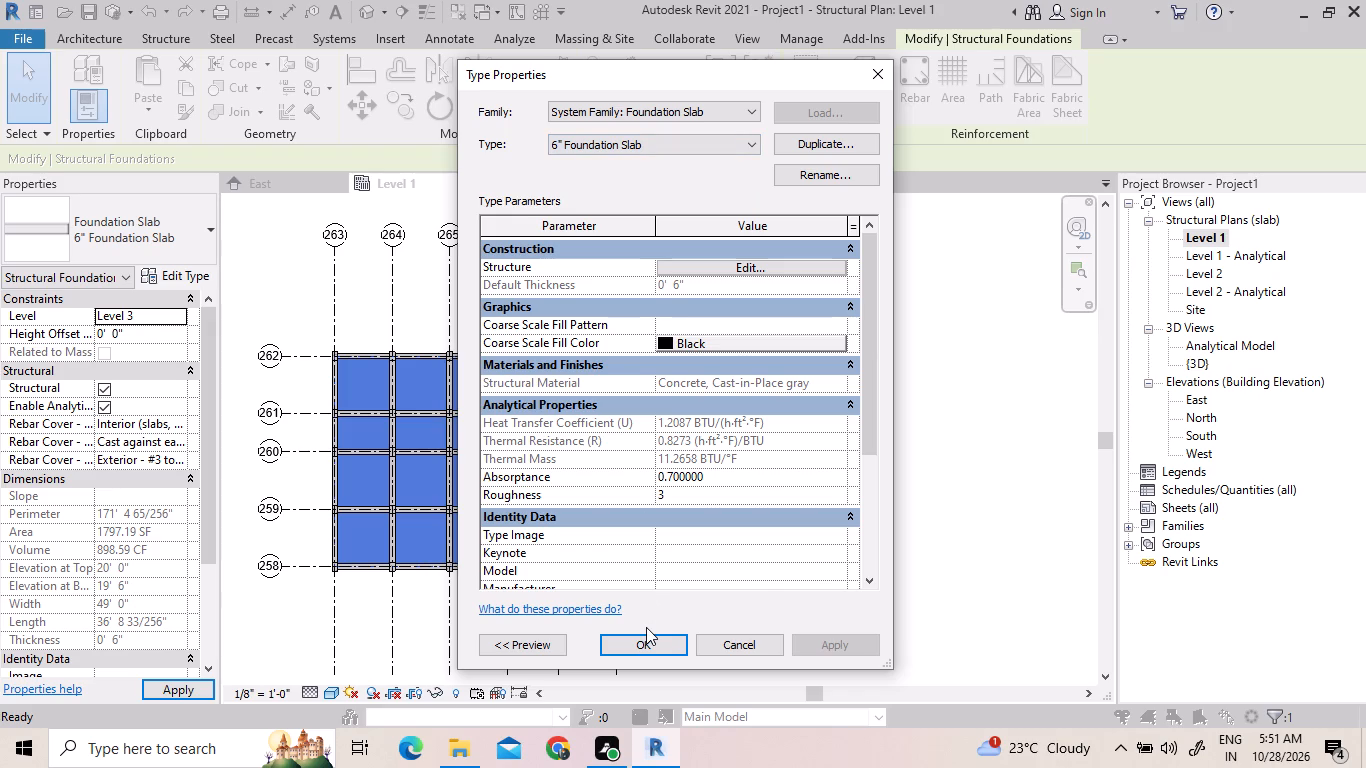
pyautogui.click(647, 647)
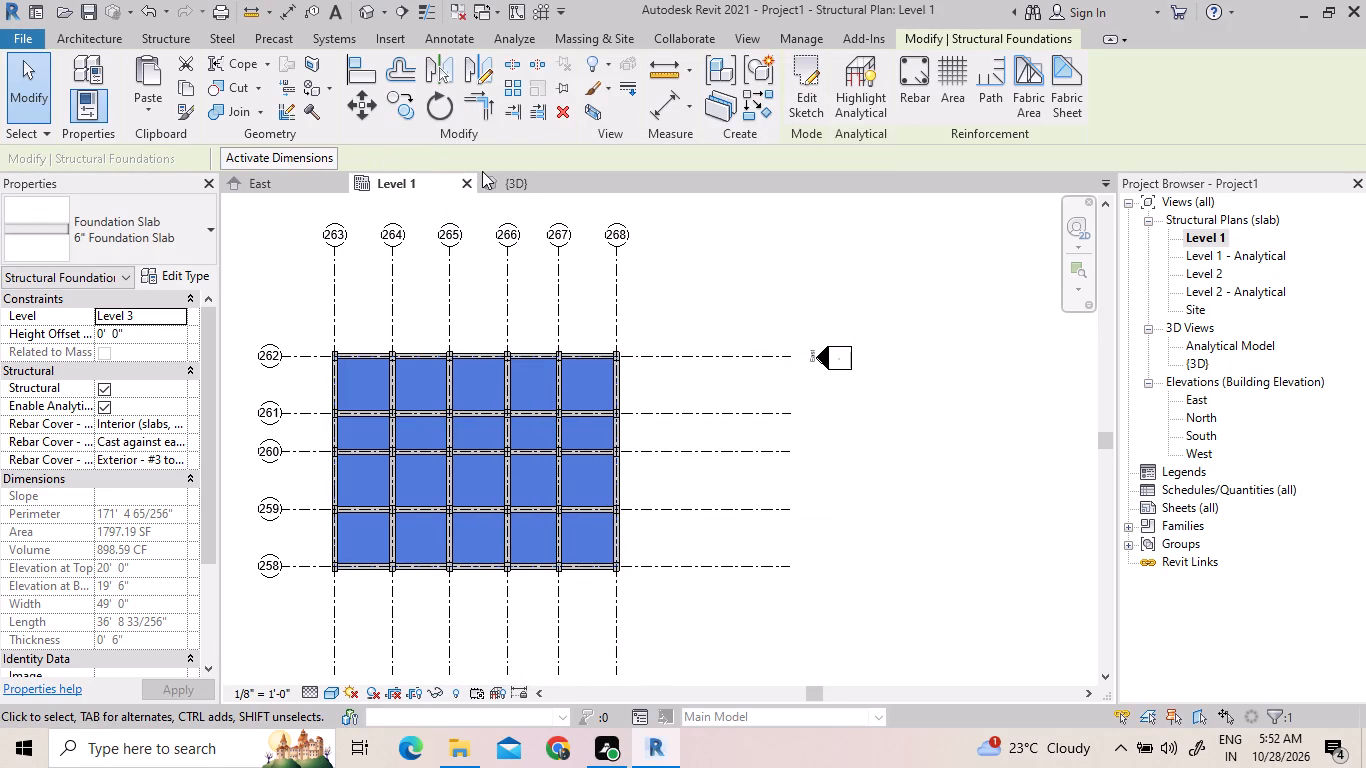
# Check the foundation slab's placement in the 3D view and apply Level 2 as its level constraint.
pyautogui.click(521, 183)
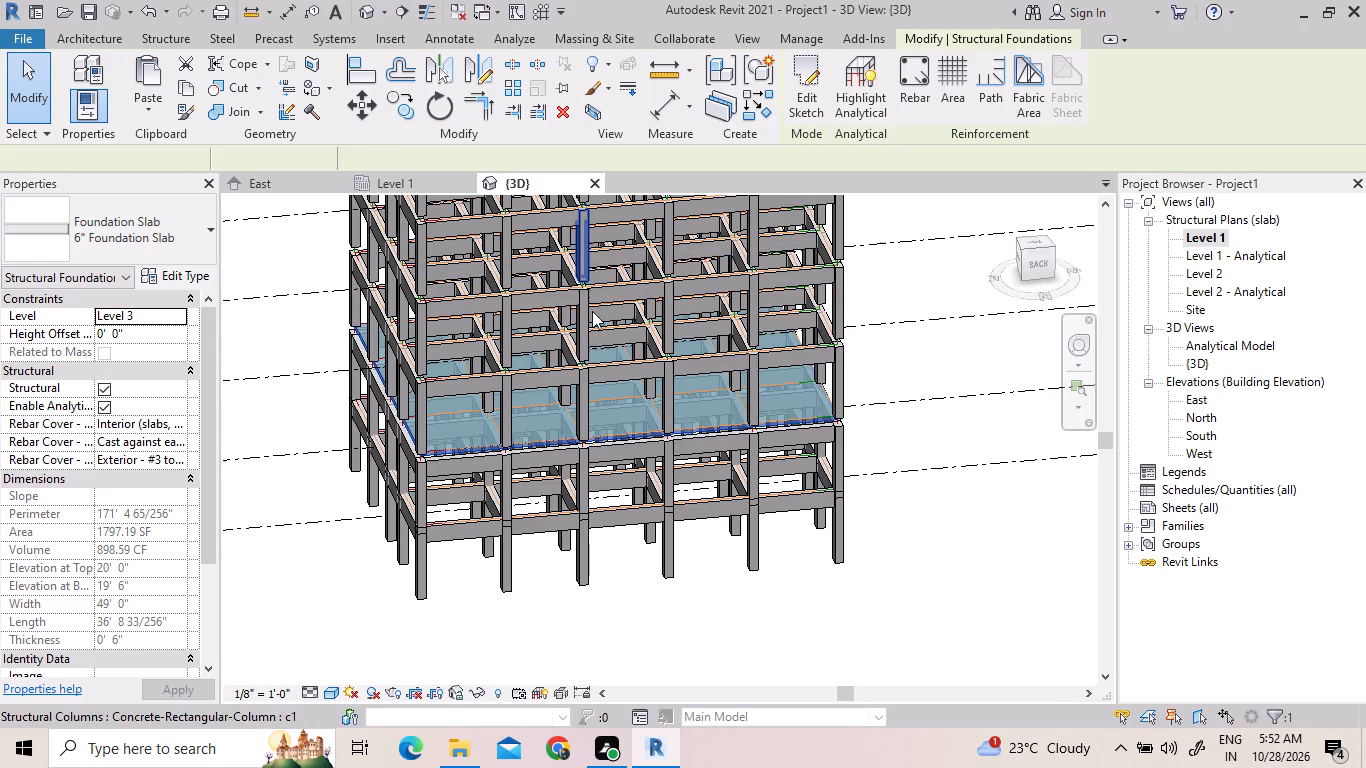
pyautogui.scroll(7, 572, 490)
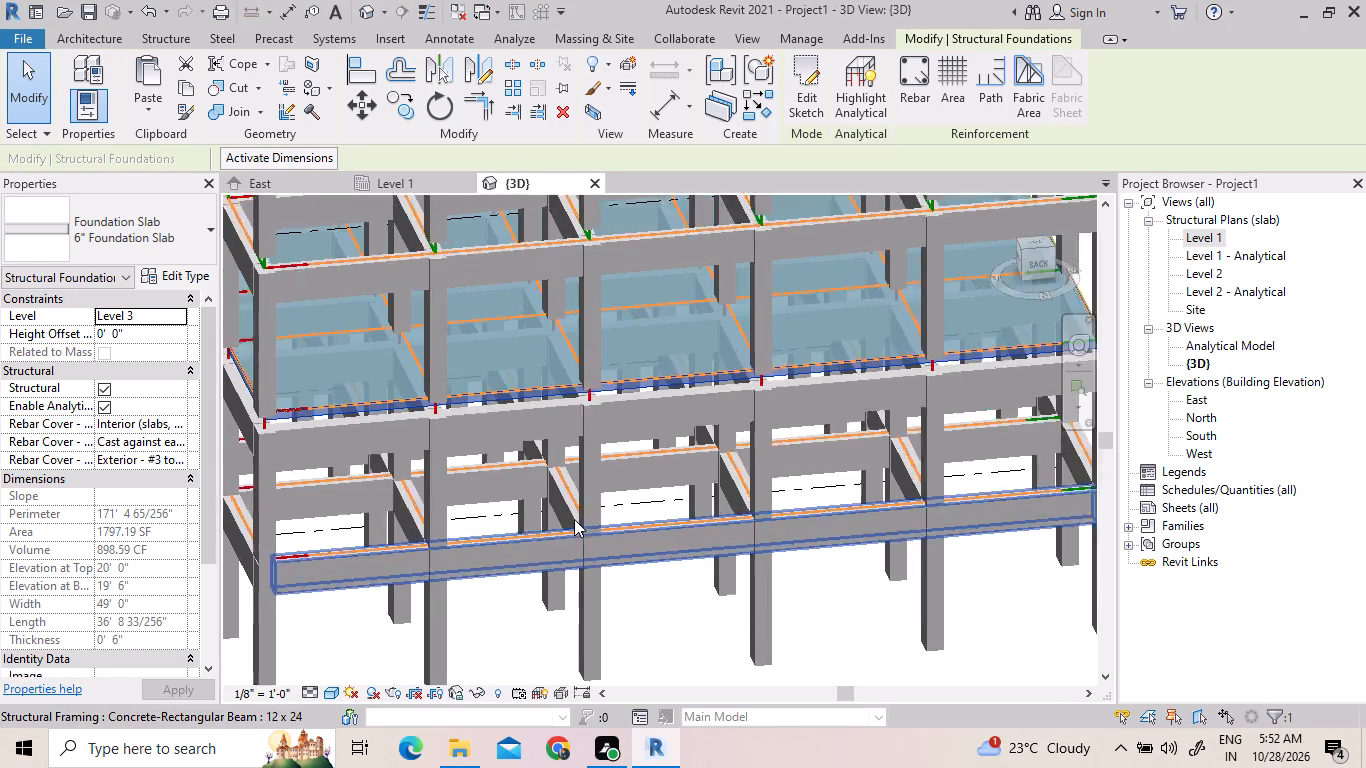
pyautogui.scroll(-4, 572, 408)
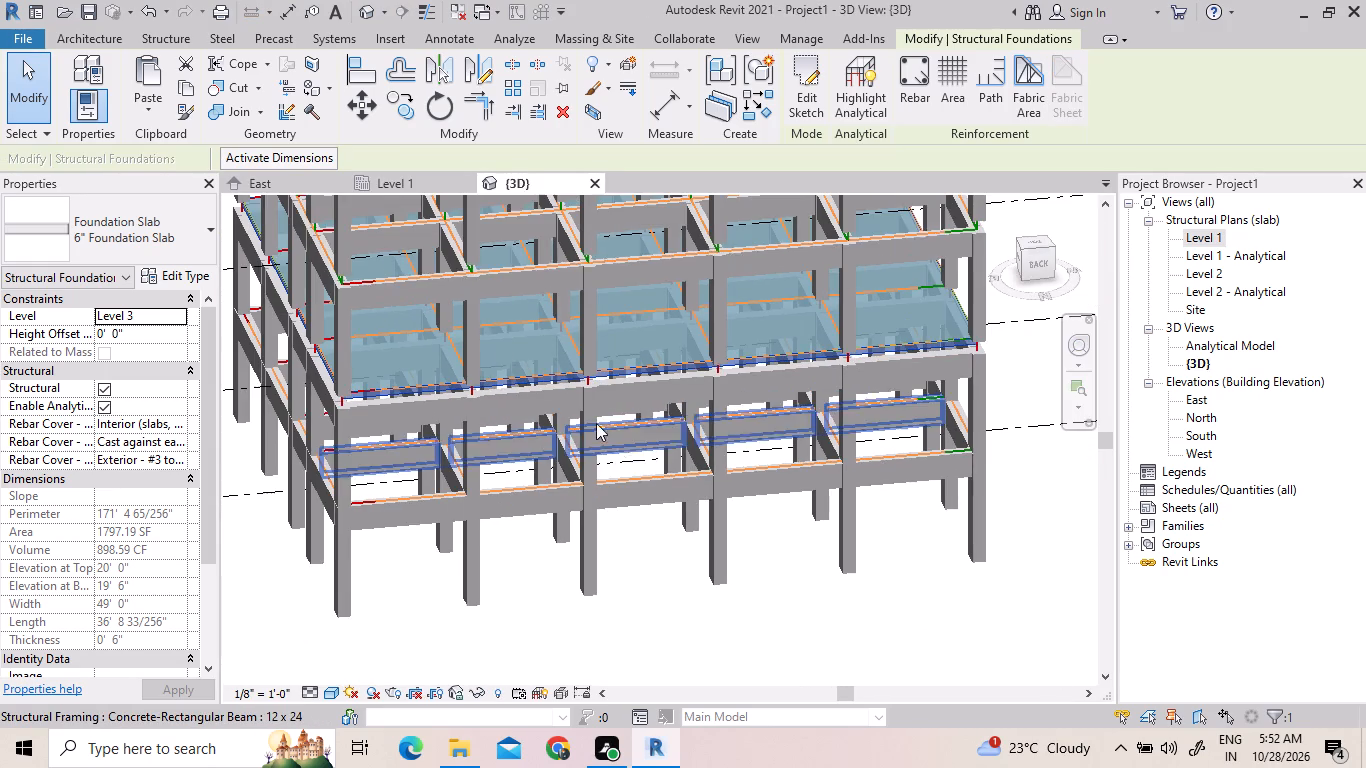
pyautogui.click(176, 319)
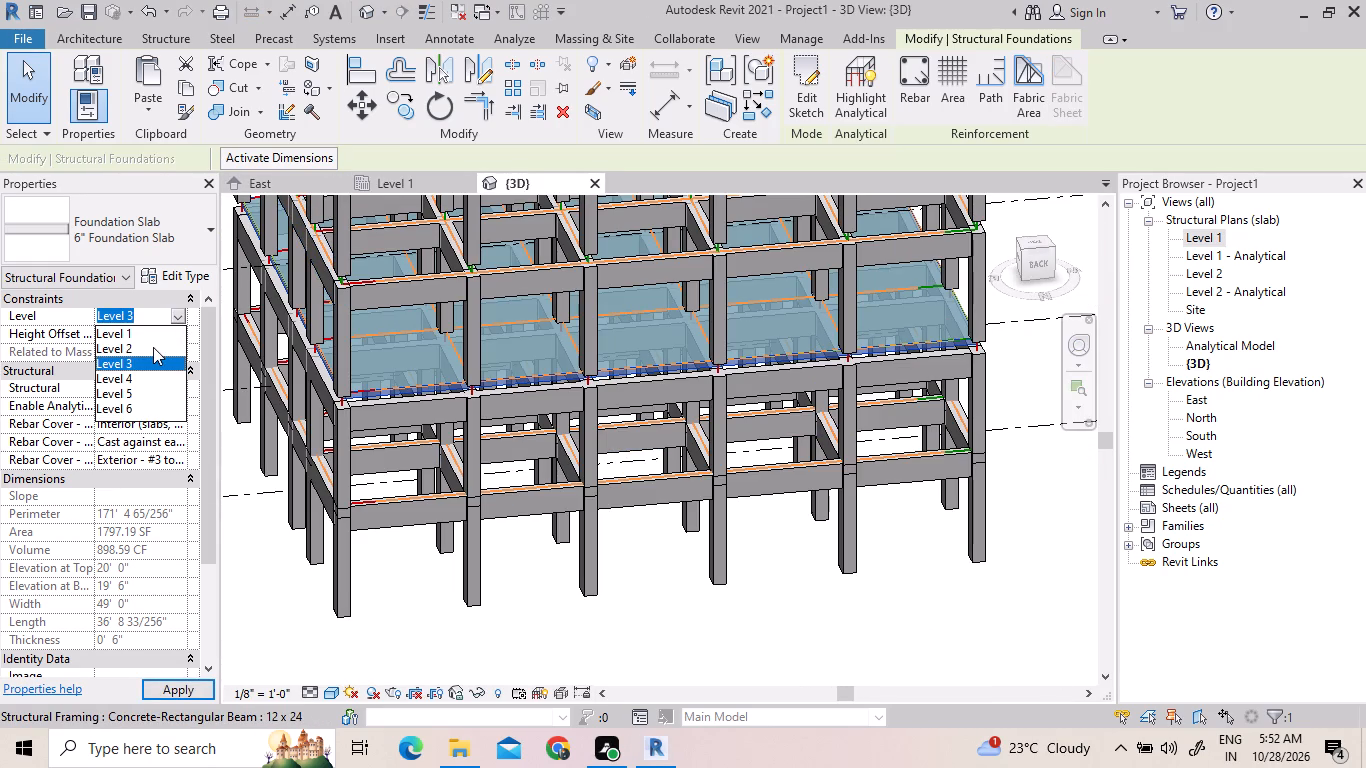
pyautogui.click(154, 339)
pyautogui.click(188, 312)
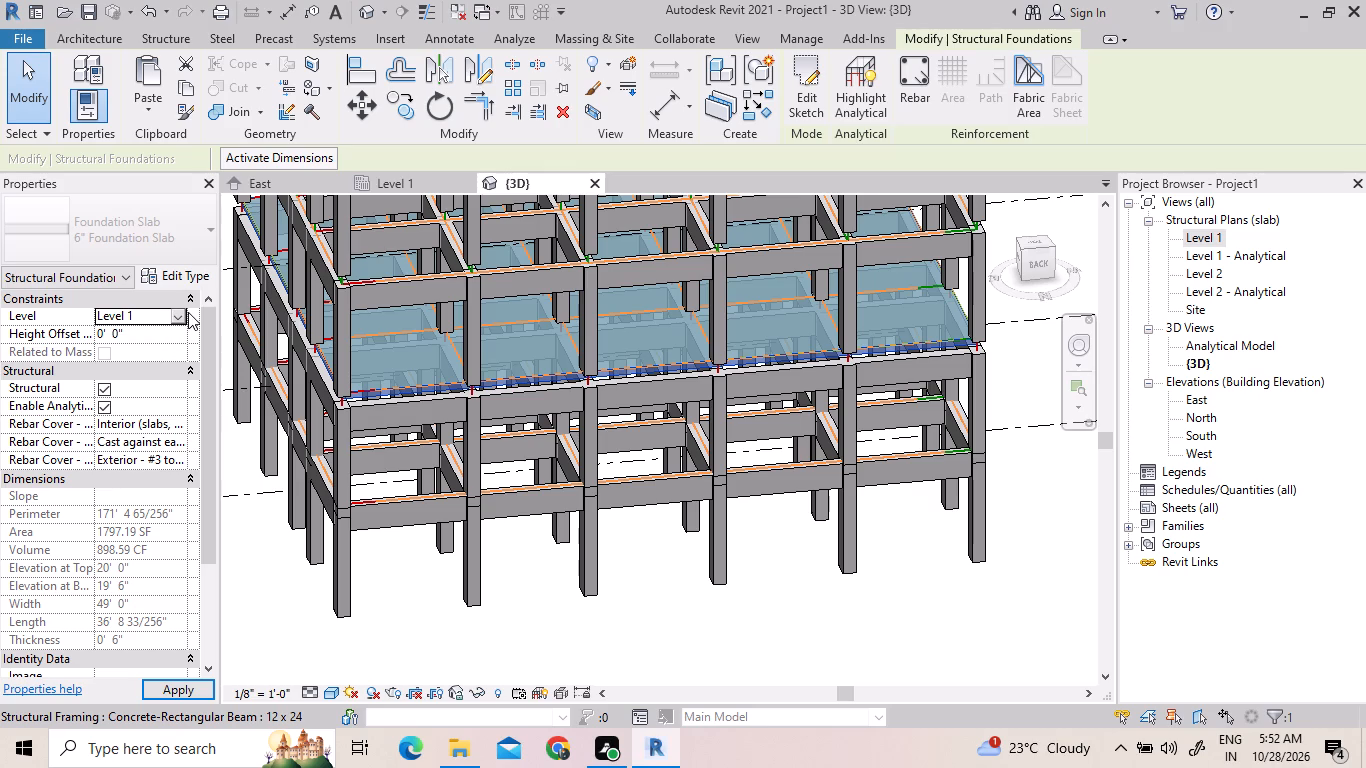
pyautogui.click(174, 315)
pyautogui.click(152, 342)
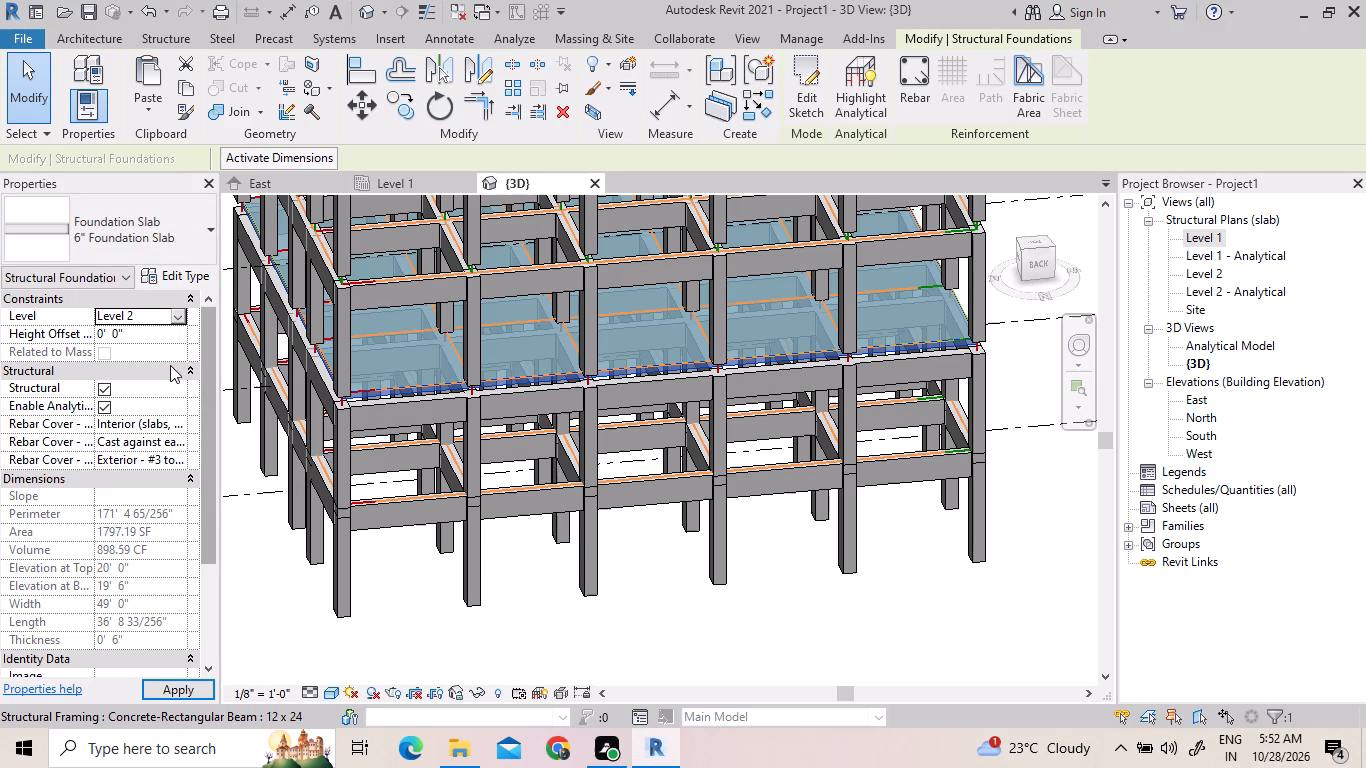
pyautogui.click(168, 675)
pyautogui.click(177, 692)
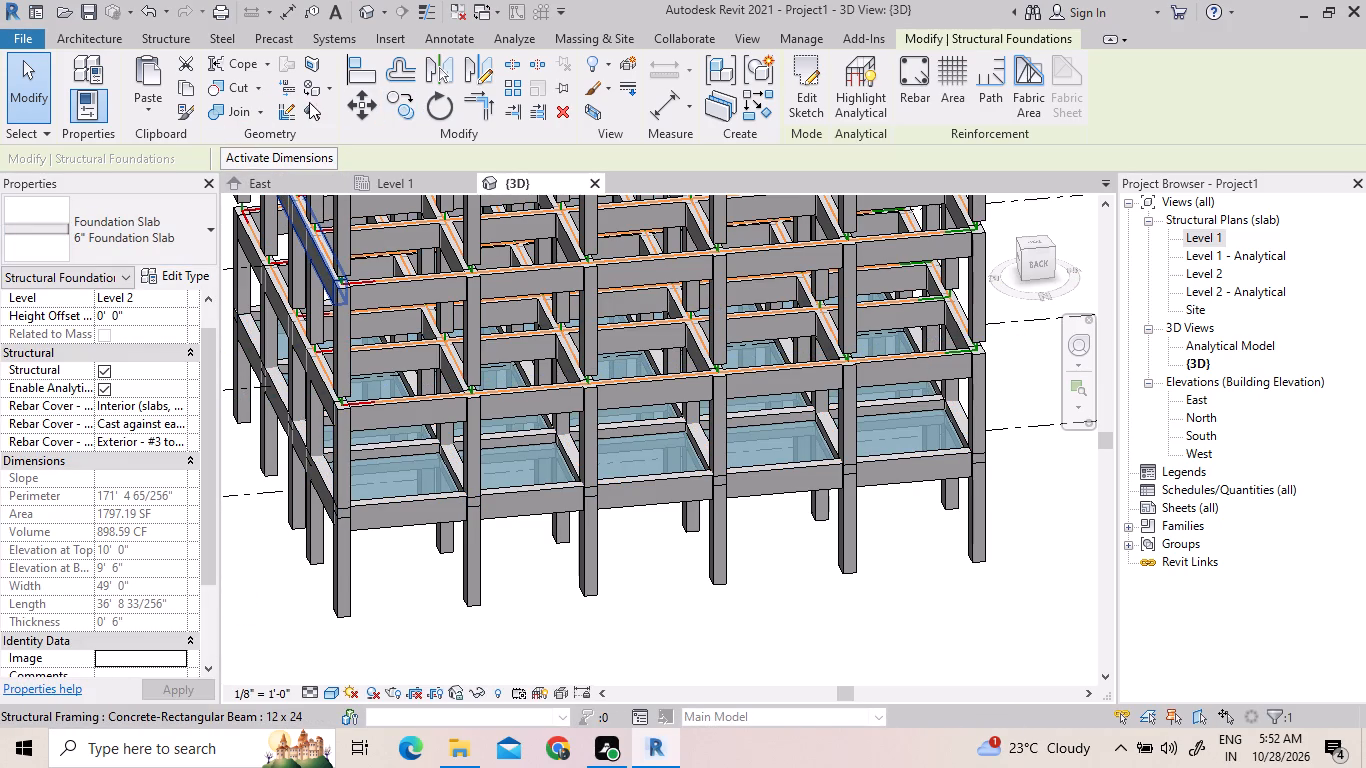
# In the East elevation, delete the five surplus rows of grids stacked above grids 2 to 6.
pyautogui.click(389, 177)
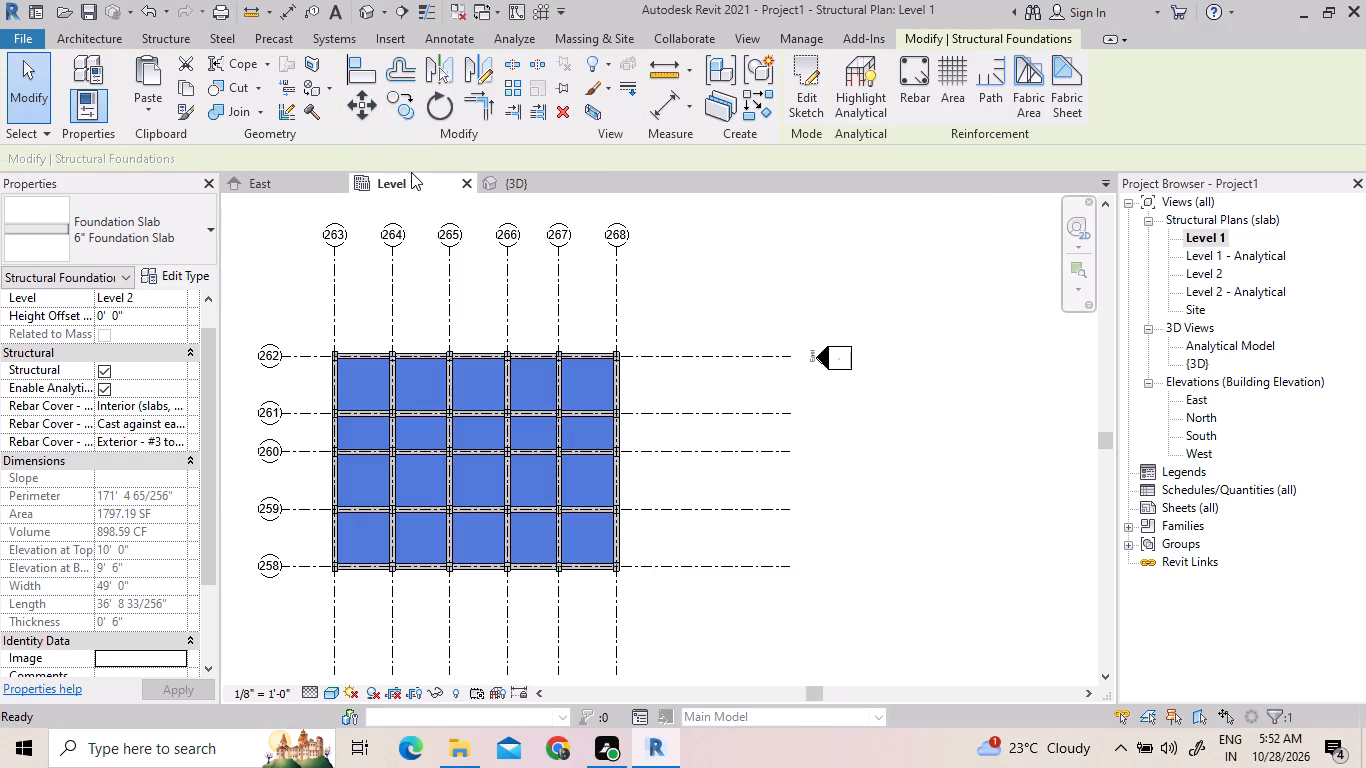
pyautogui.click(291, 176)
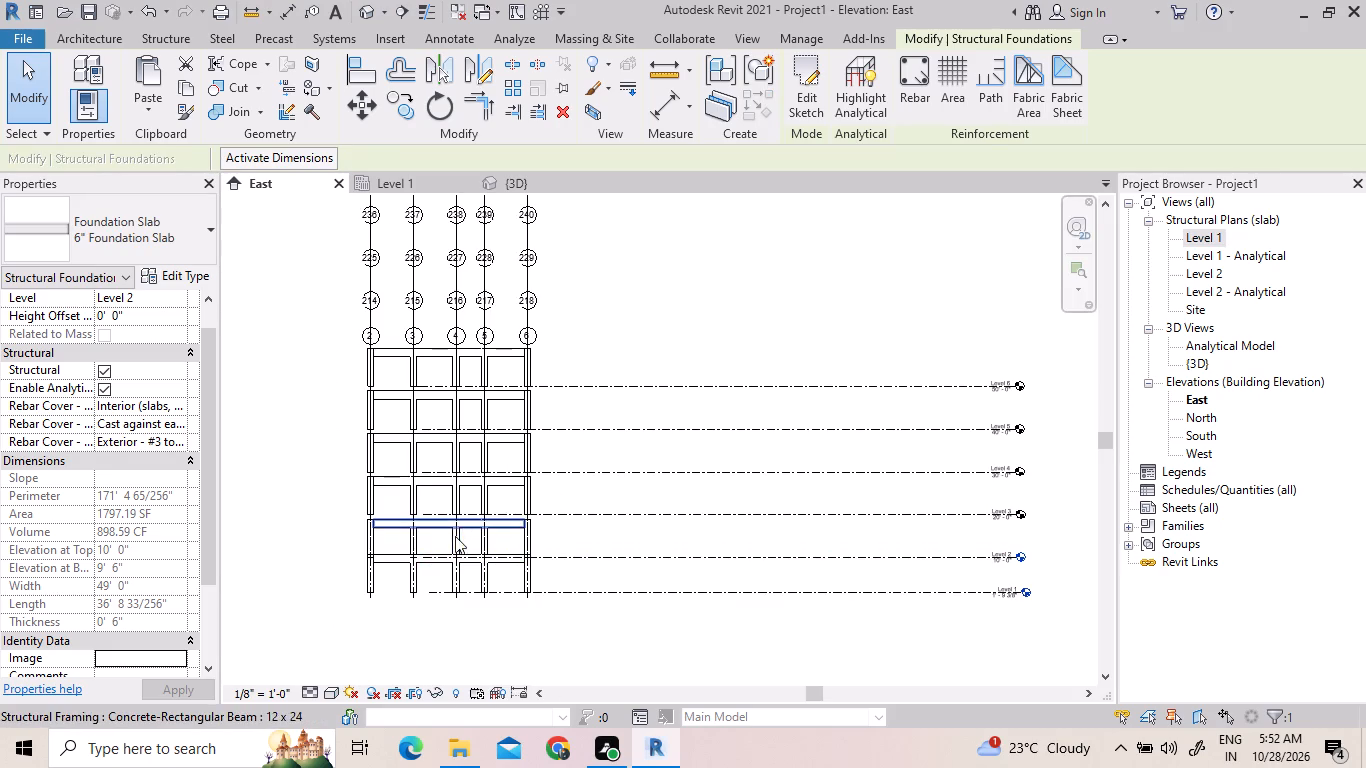
pyautogui.click(411, 556)
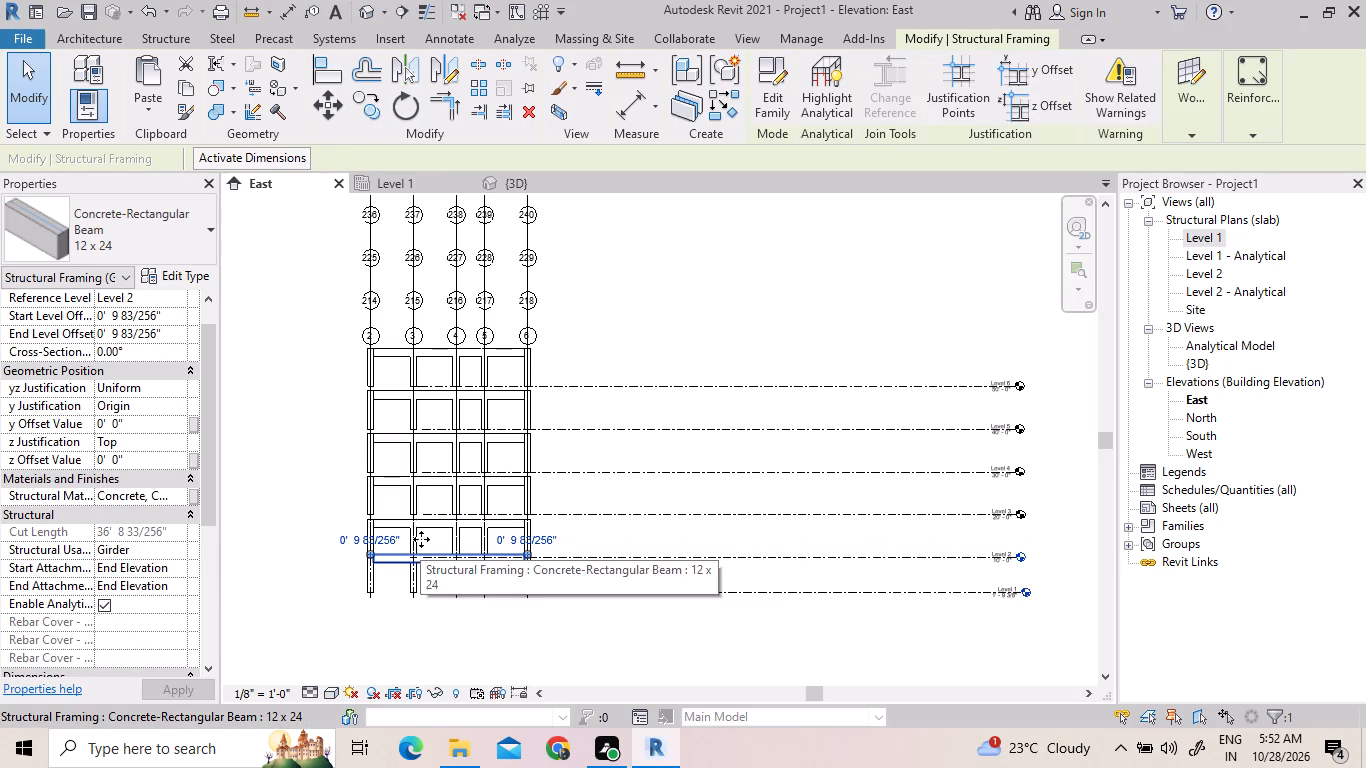
pyautogui.click(609, 527)
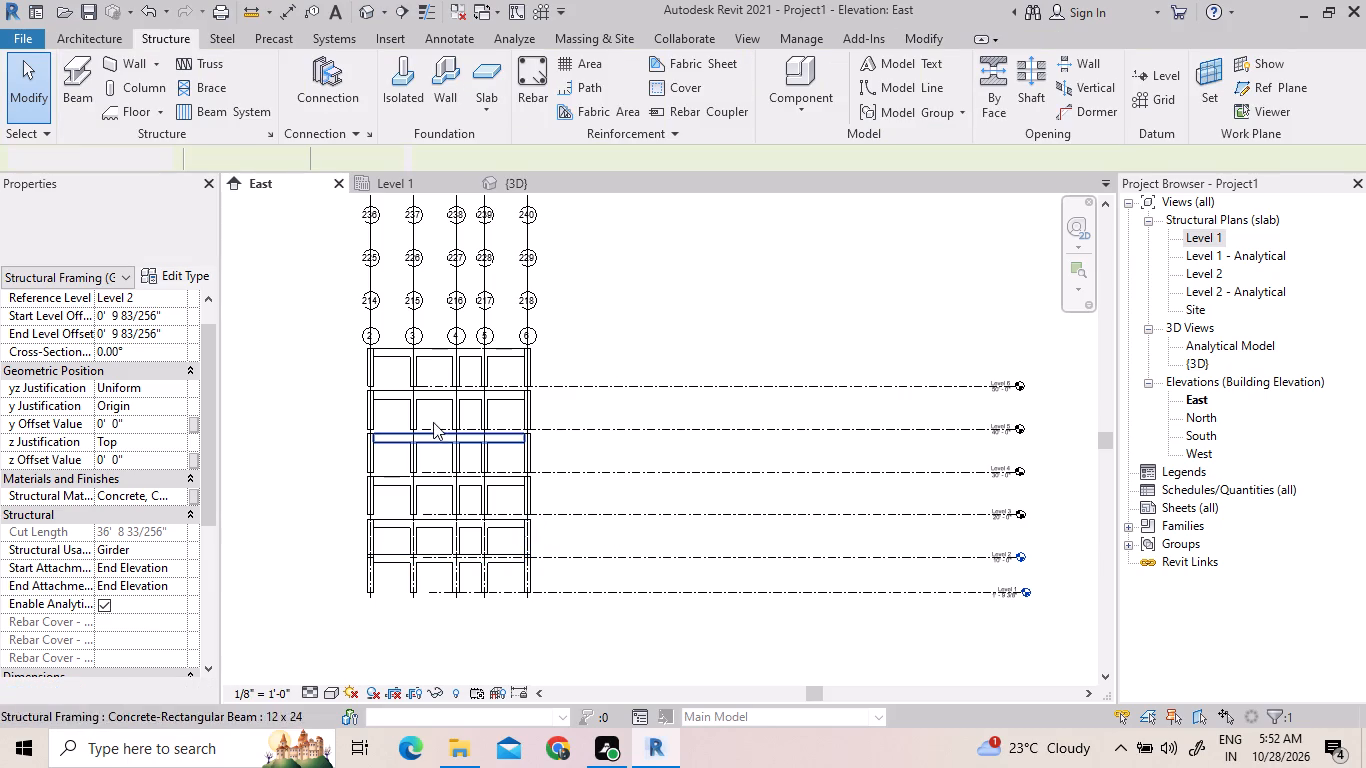
pyautogui.scroll(4, 398, 329)
pyautogui.scroll(-7, 441, 478)
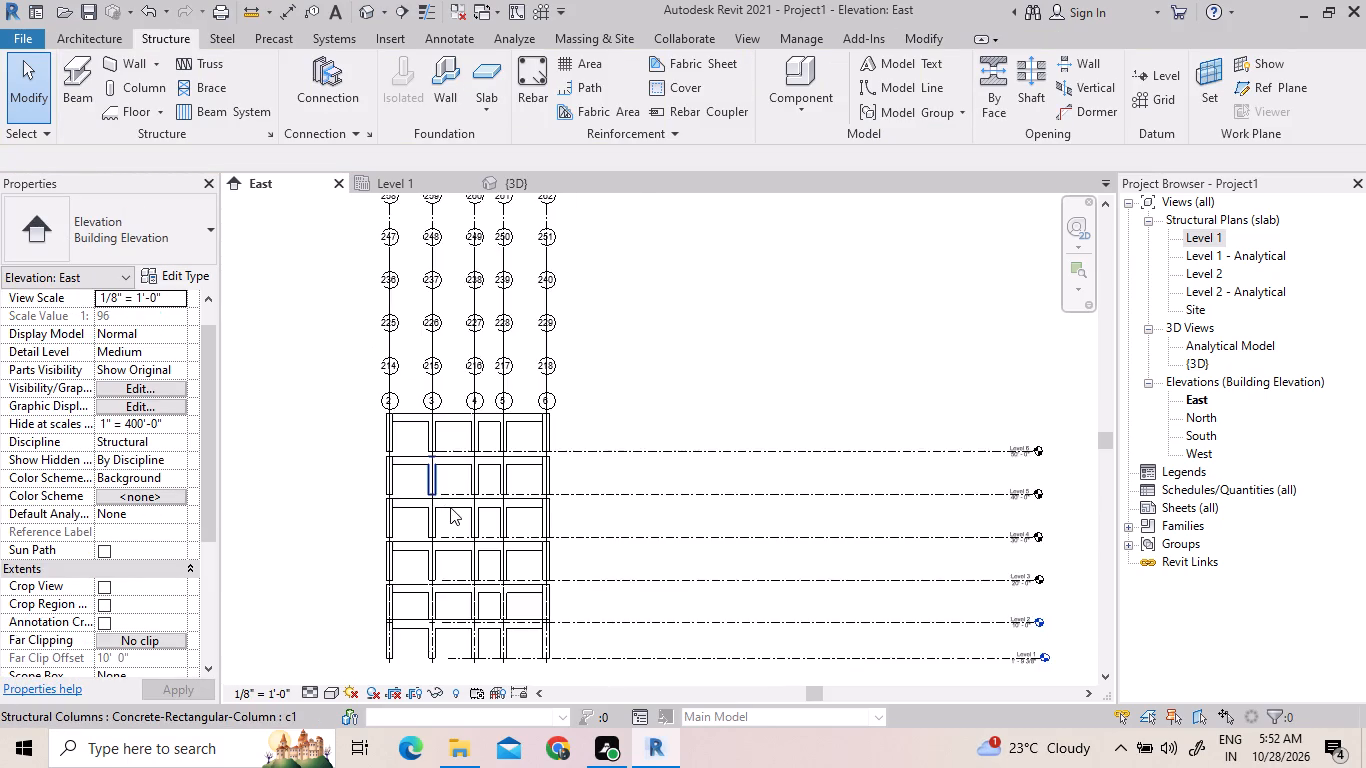
pyautogui.scroll(-1, 450, 507)
pyautogui.moveTo(585, 424); pyautogui.dragTo(352, 279)
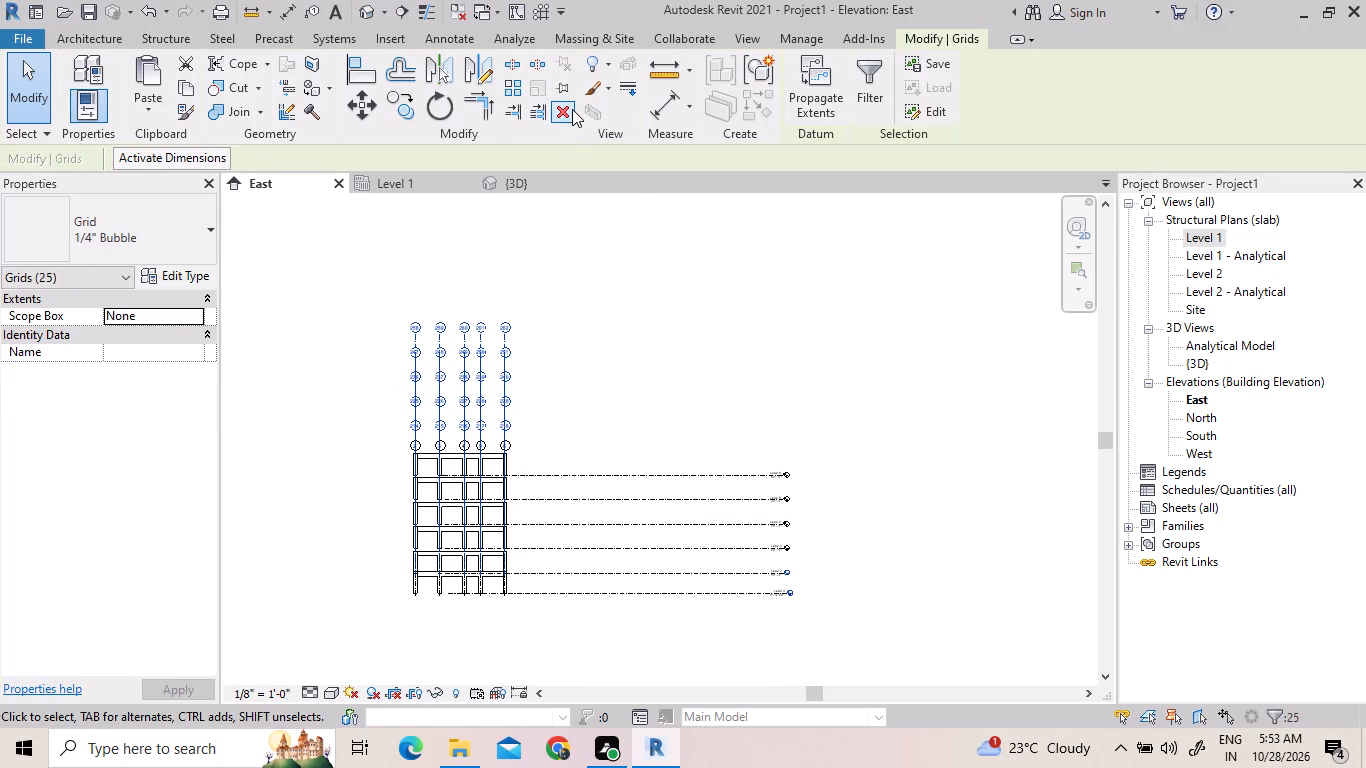
pyautogui.click(572, 109)
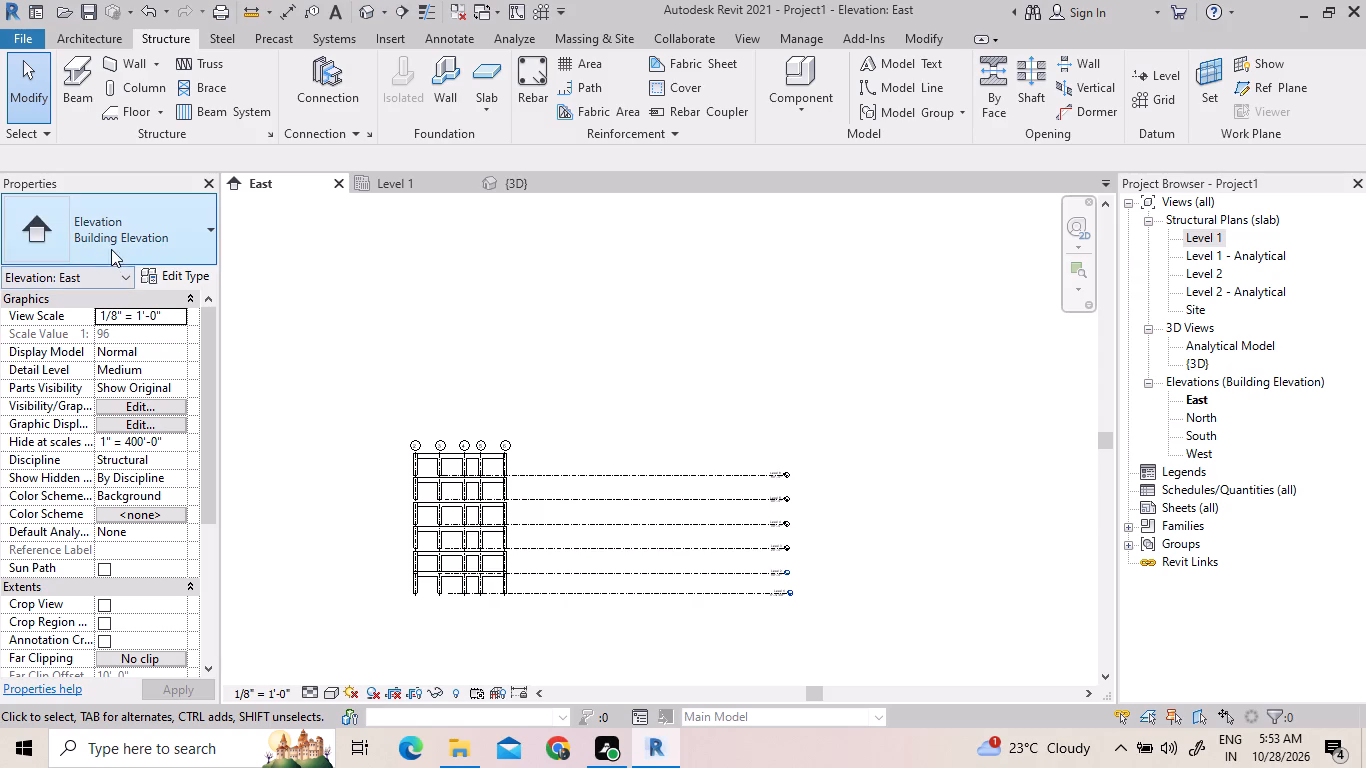
# Move the whole frame with its grids and Levels 2 to 6 horizontally until all its columns stand over the Level 1 line.
pyautogui.scroll(3, 278, 433)
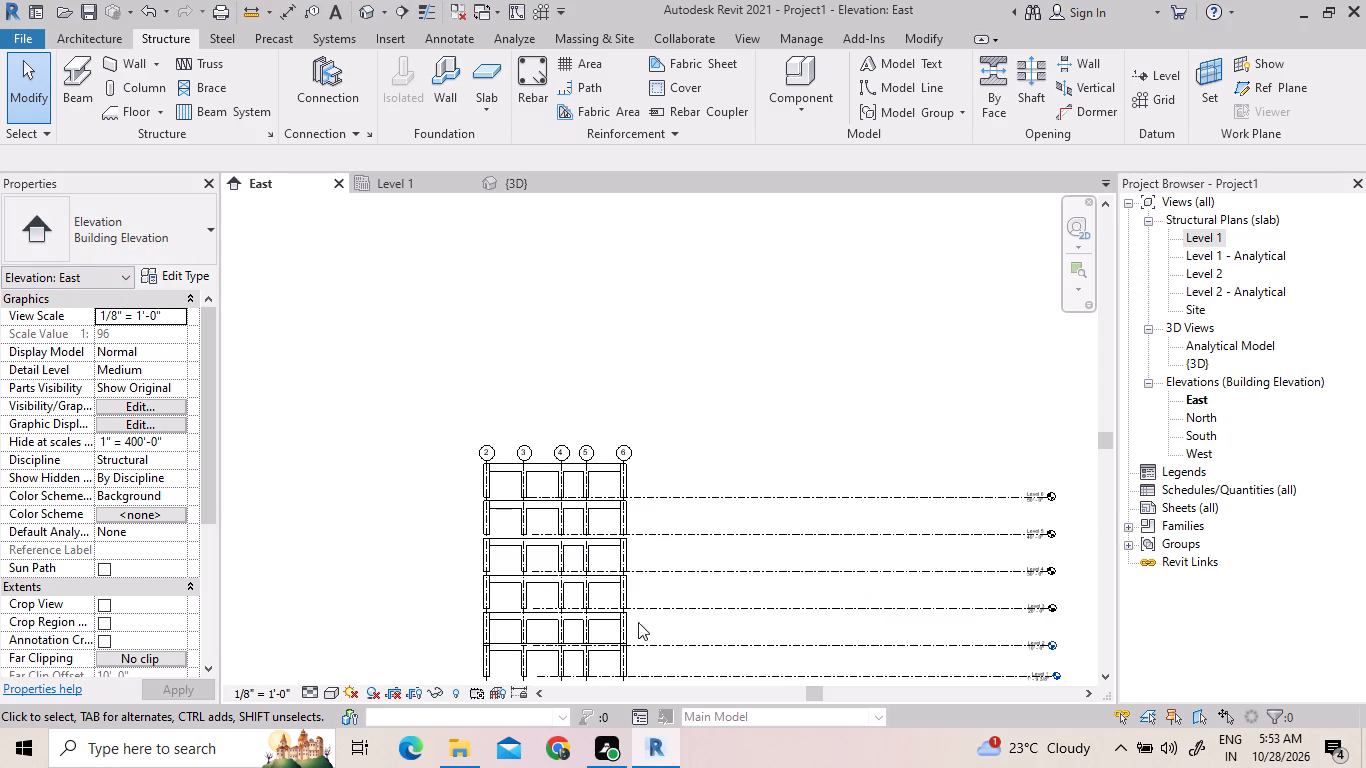
pyautogui.scroll(-4, 706, 434)
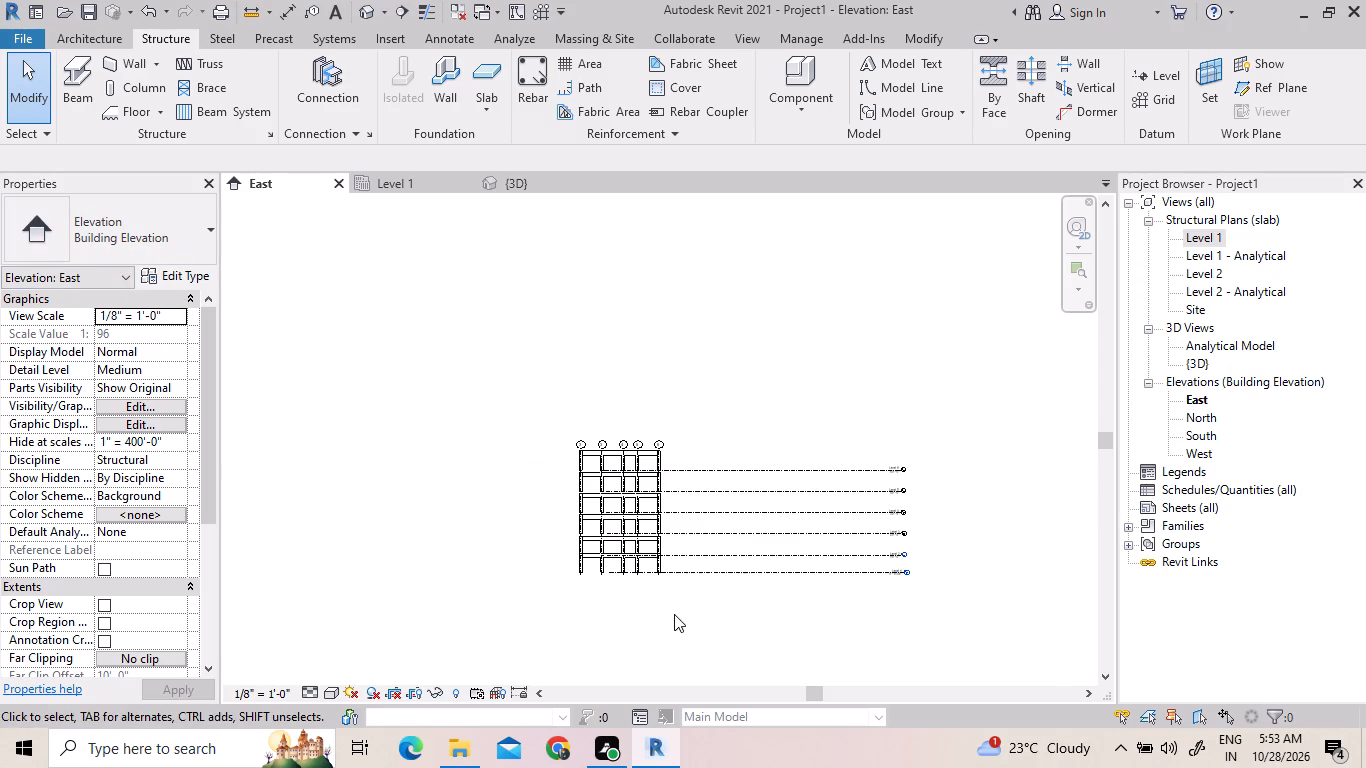
pyautogui.scroll(4, 689, 568)
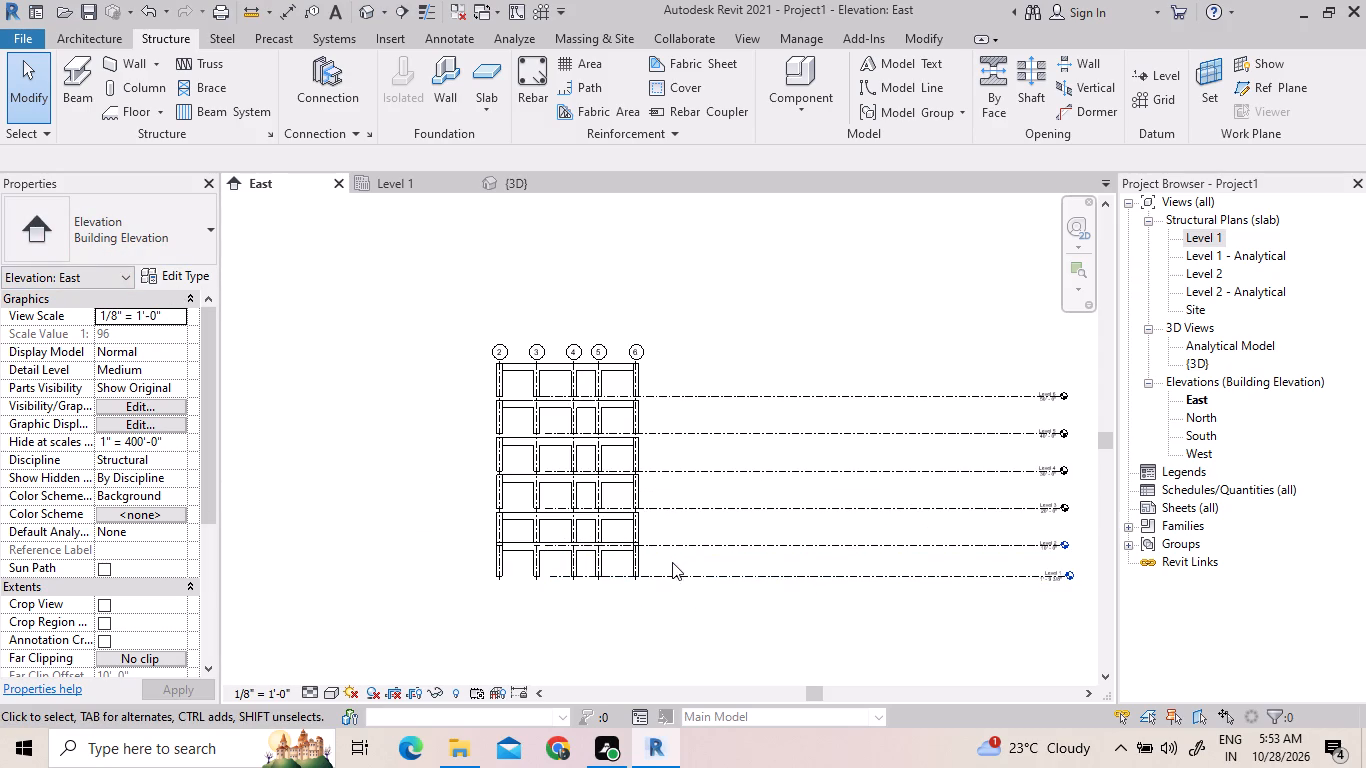
pyautogui.moveTo(673, 566); pyautogui.dragTo(481, 332)
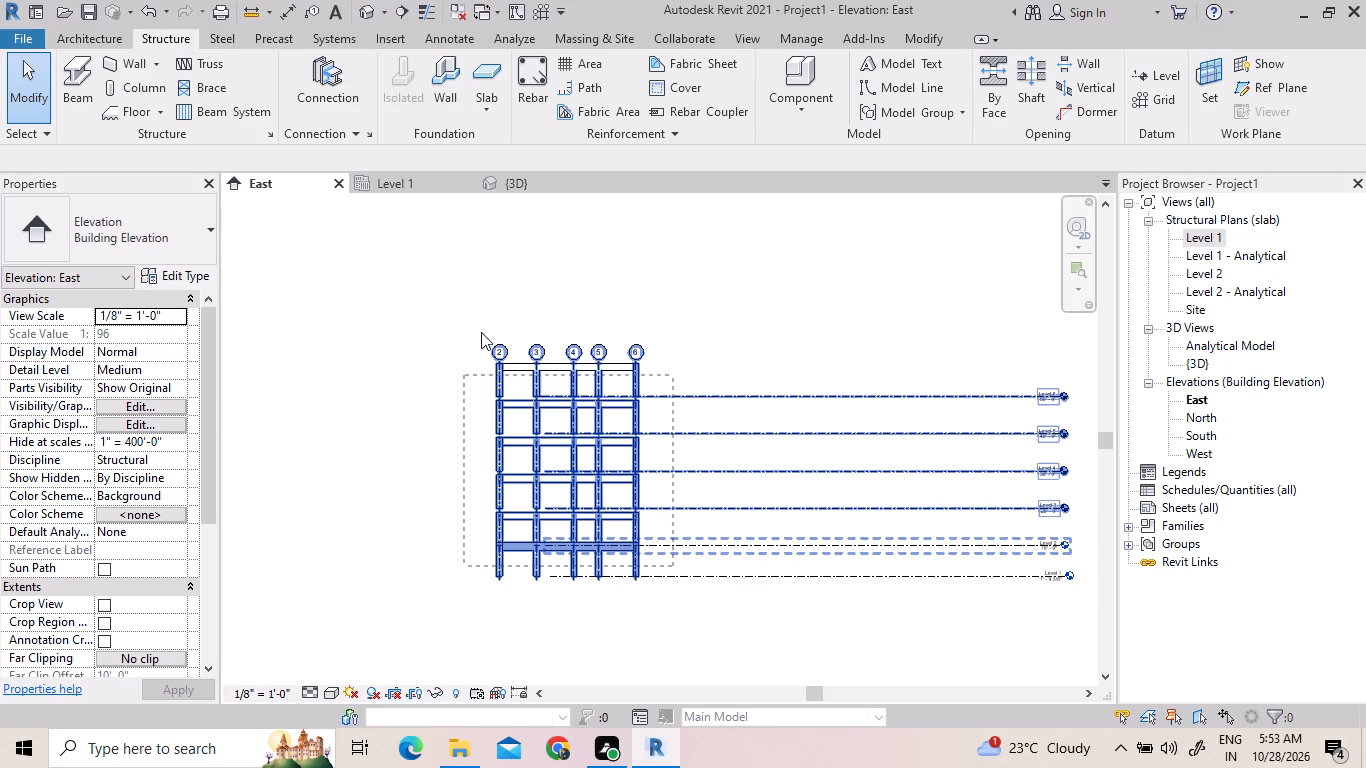
pyautogui.moveTo(481, 332); pyautogui.dragTo(483, 323)
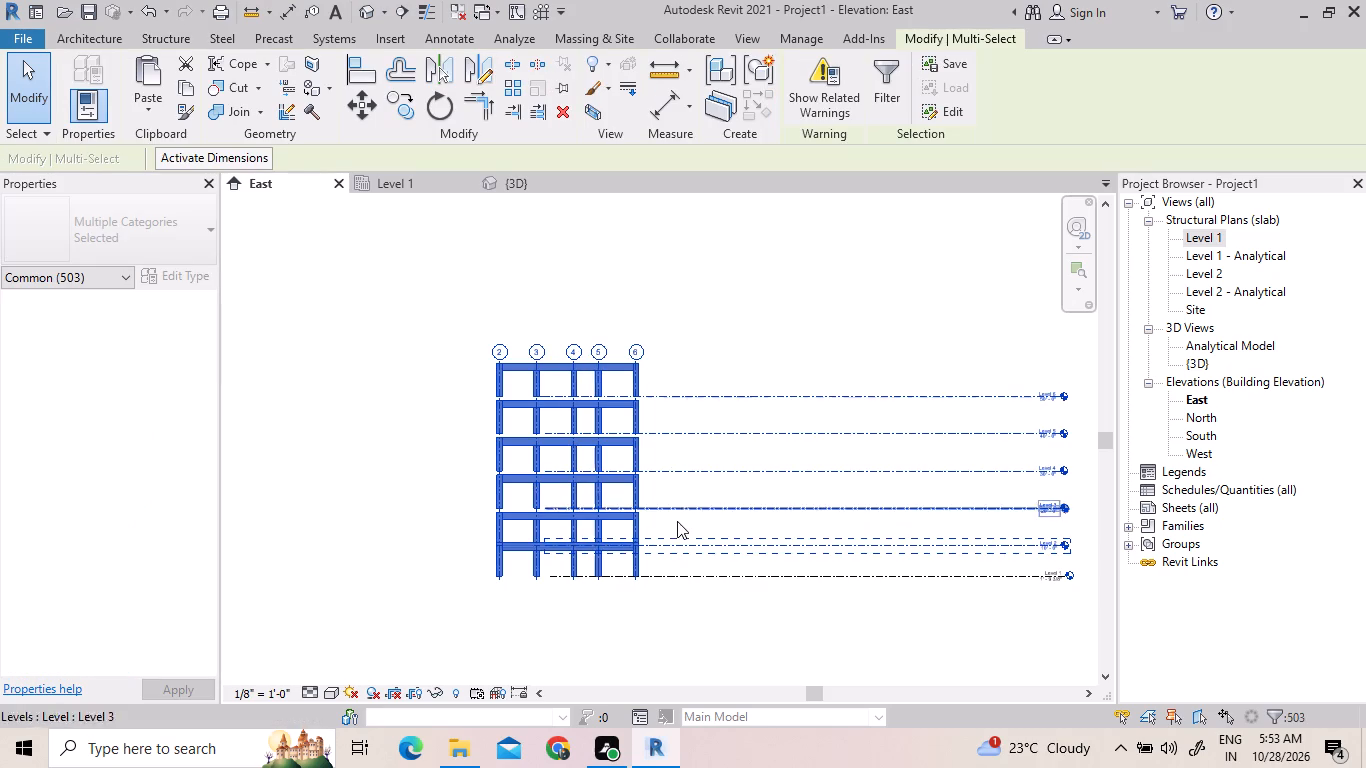
pyautogui.click(366, 108)
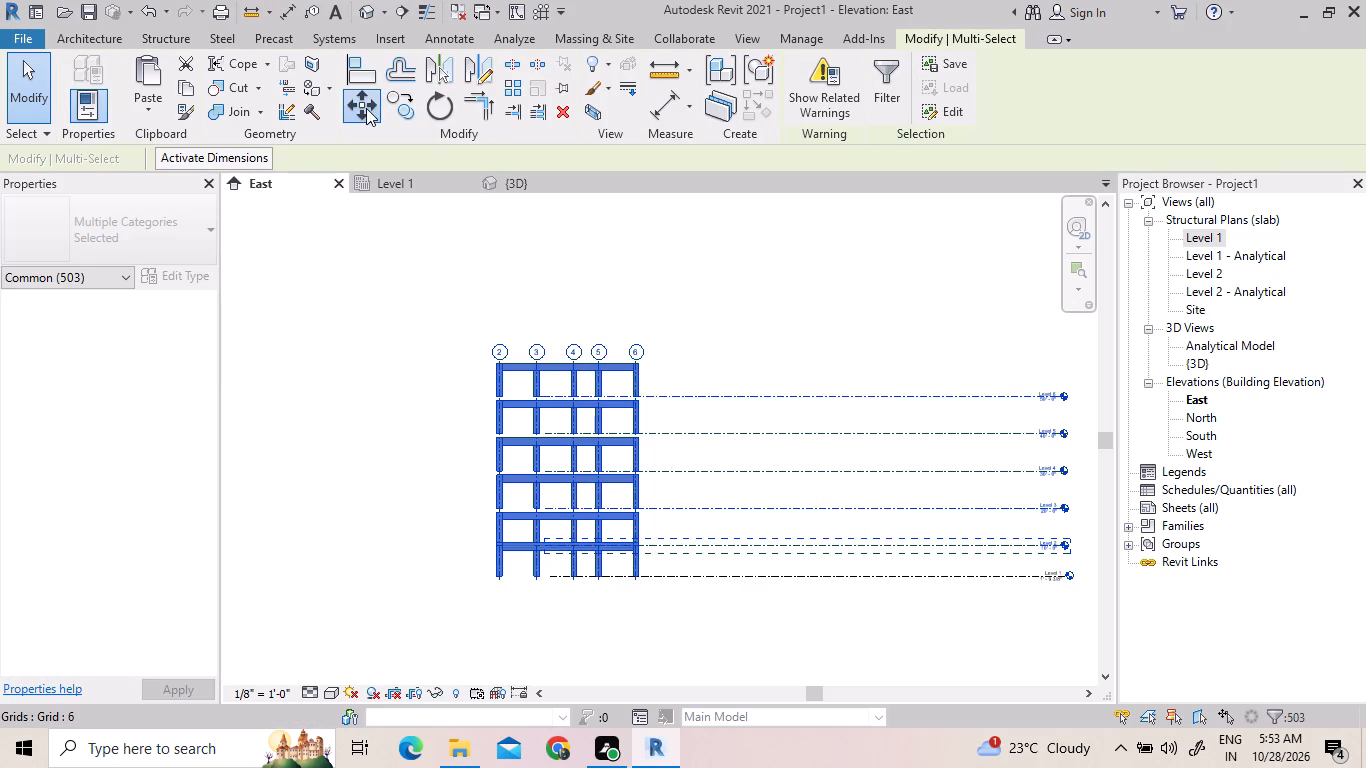
pyautogui.click(634, 577)
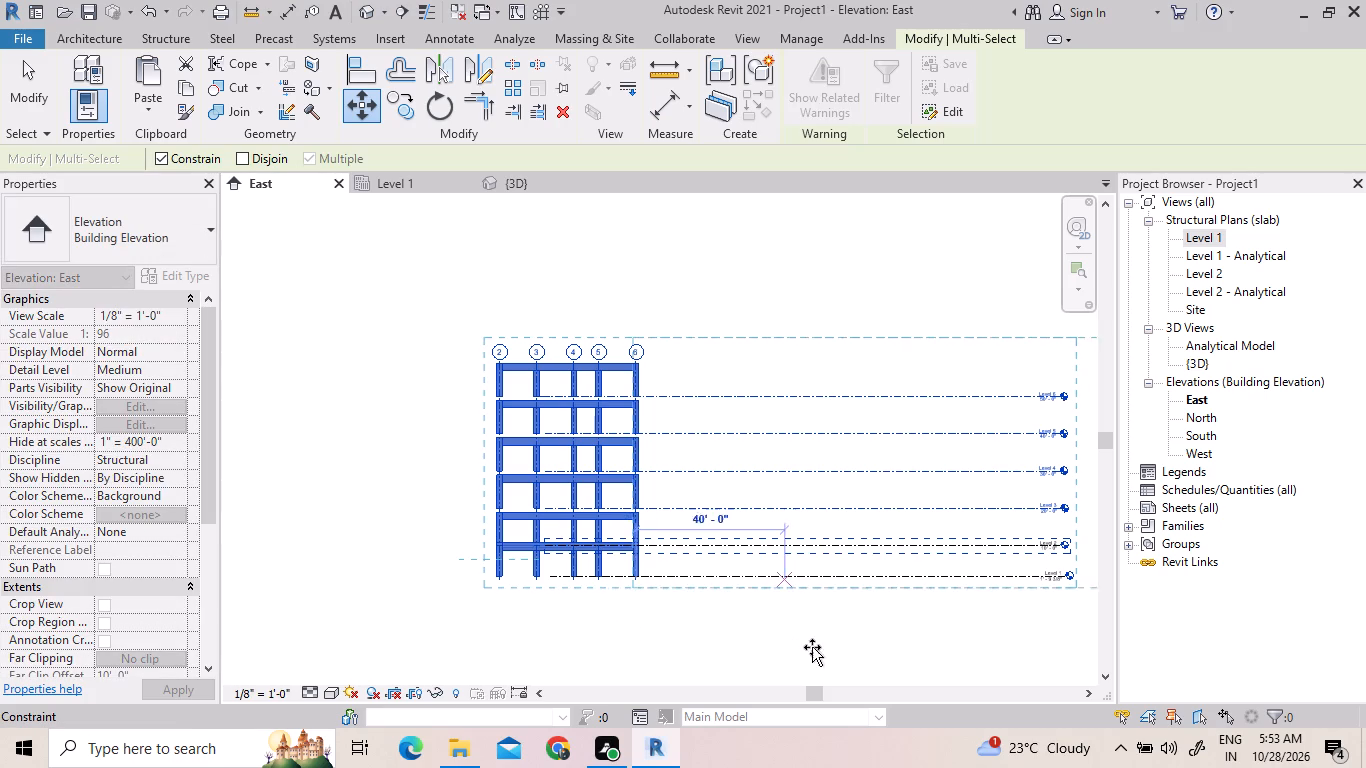
pyautogui.click(694, 603)
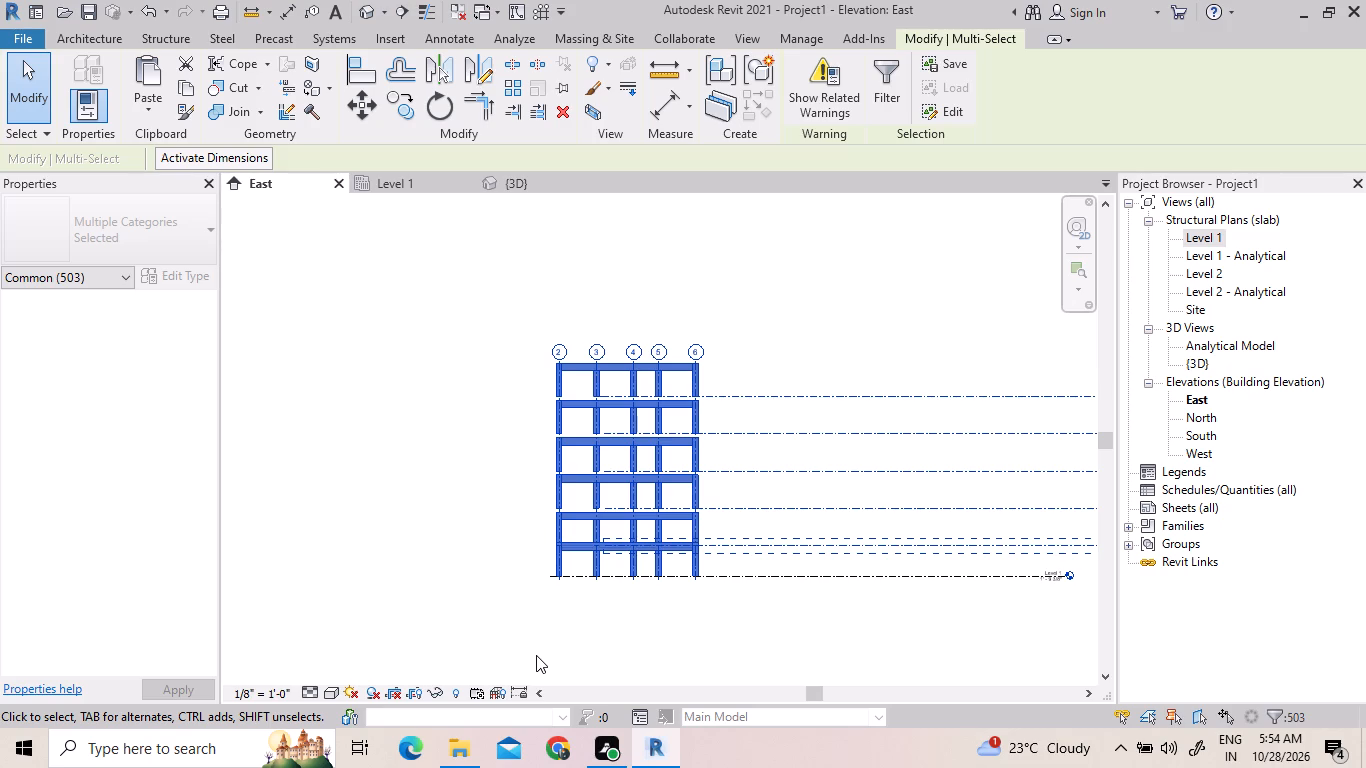
pyautogui.scroll(-3, 273, 288)
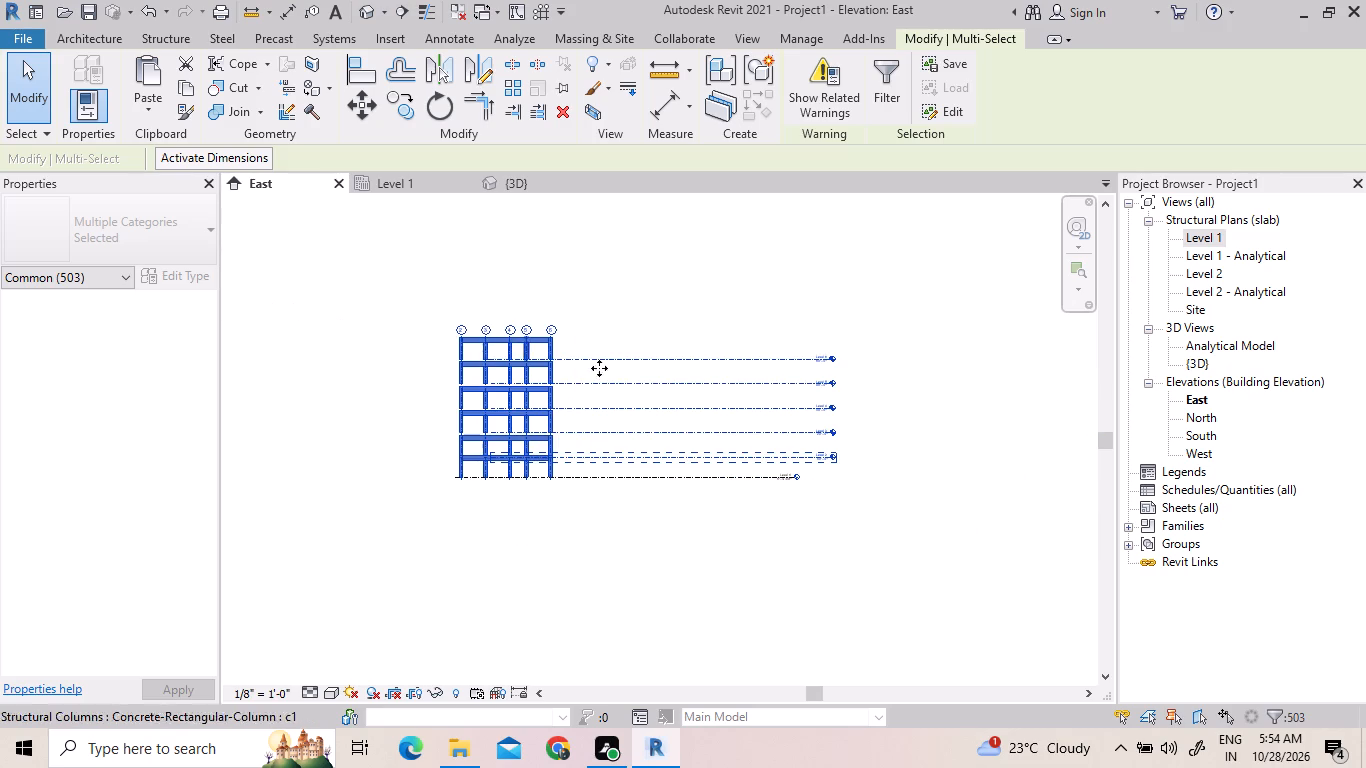
pyautogui.scroll(4, 693, 371)
pyautogui.scroll(1, 394, 420)
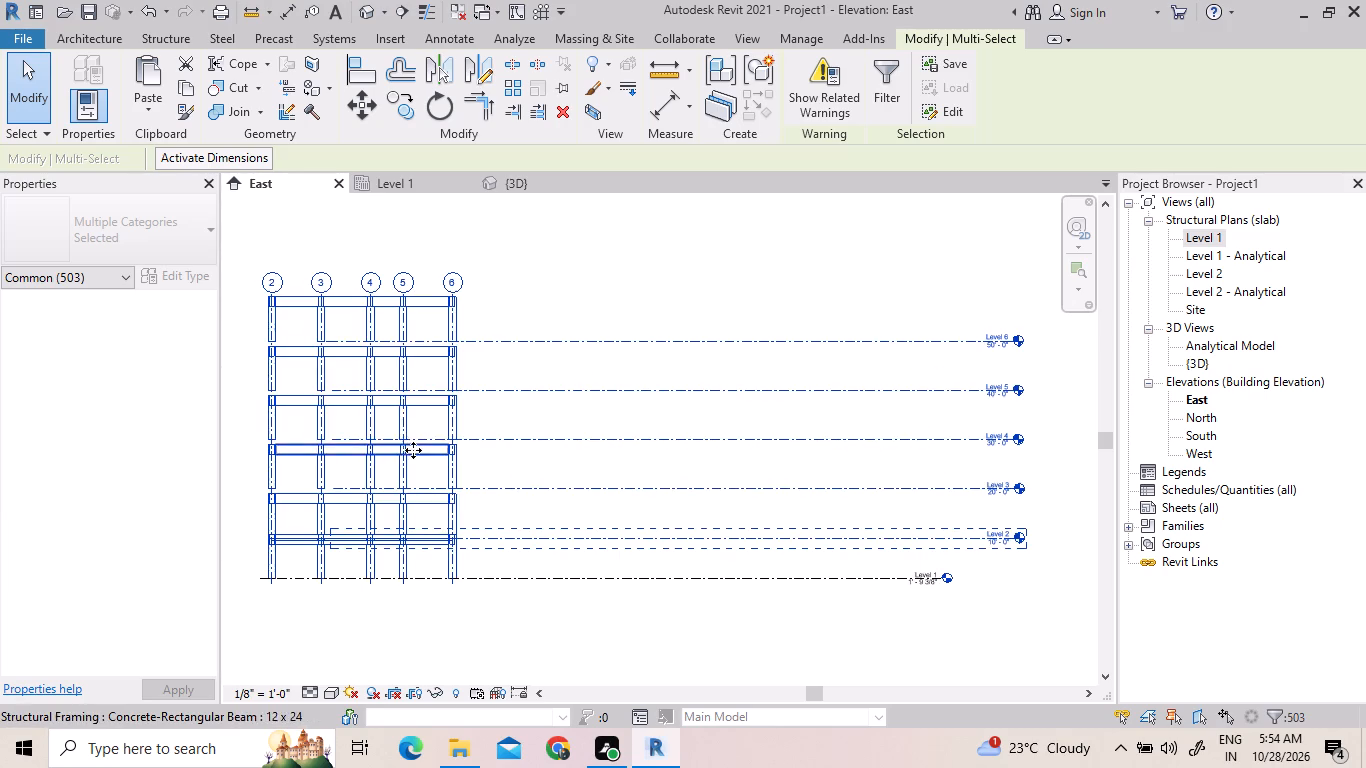
pyautogui.scroll(3, 428, 547)
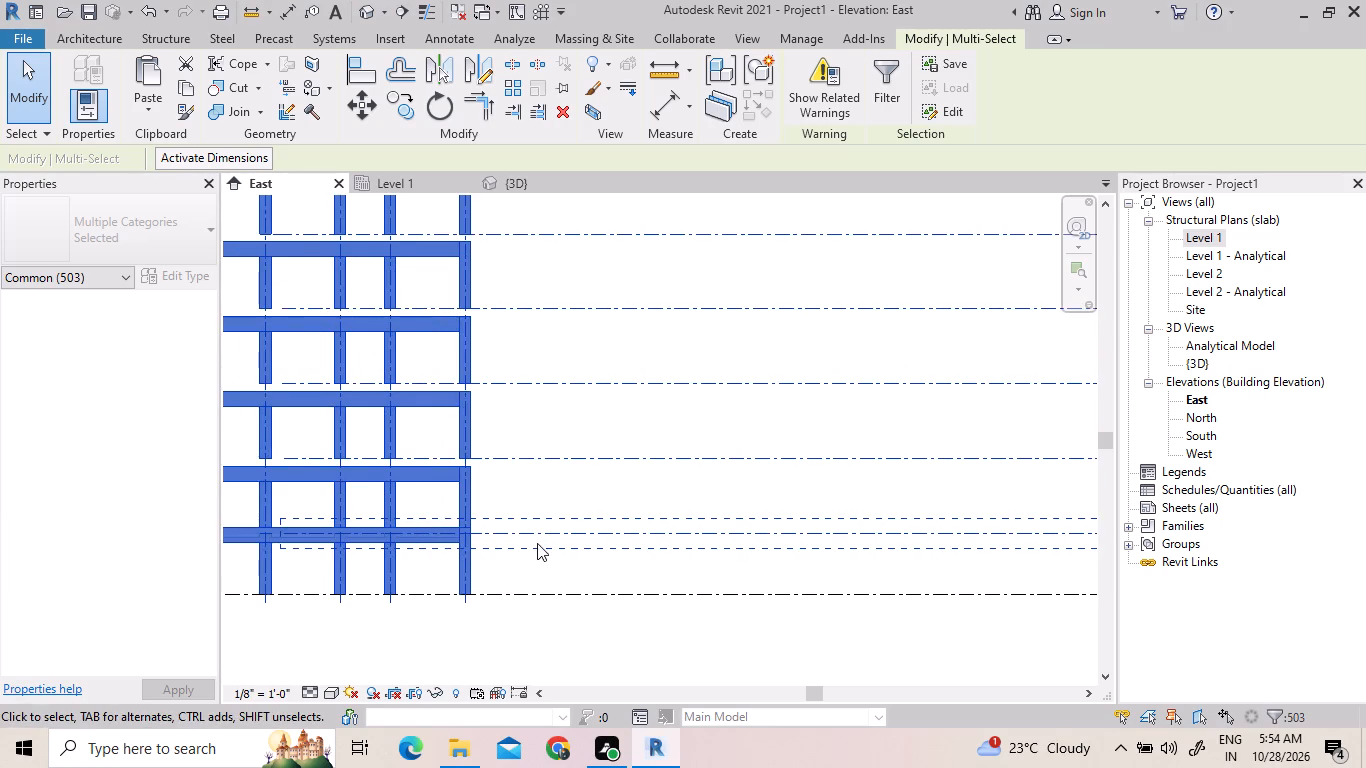
pyautogui.scroll(-4, 537, 542)
pyautogui.press('Escape')
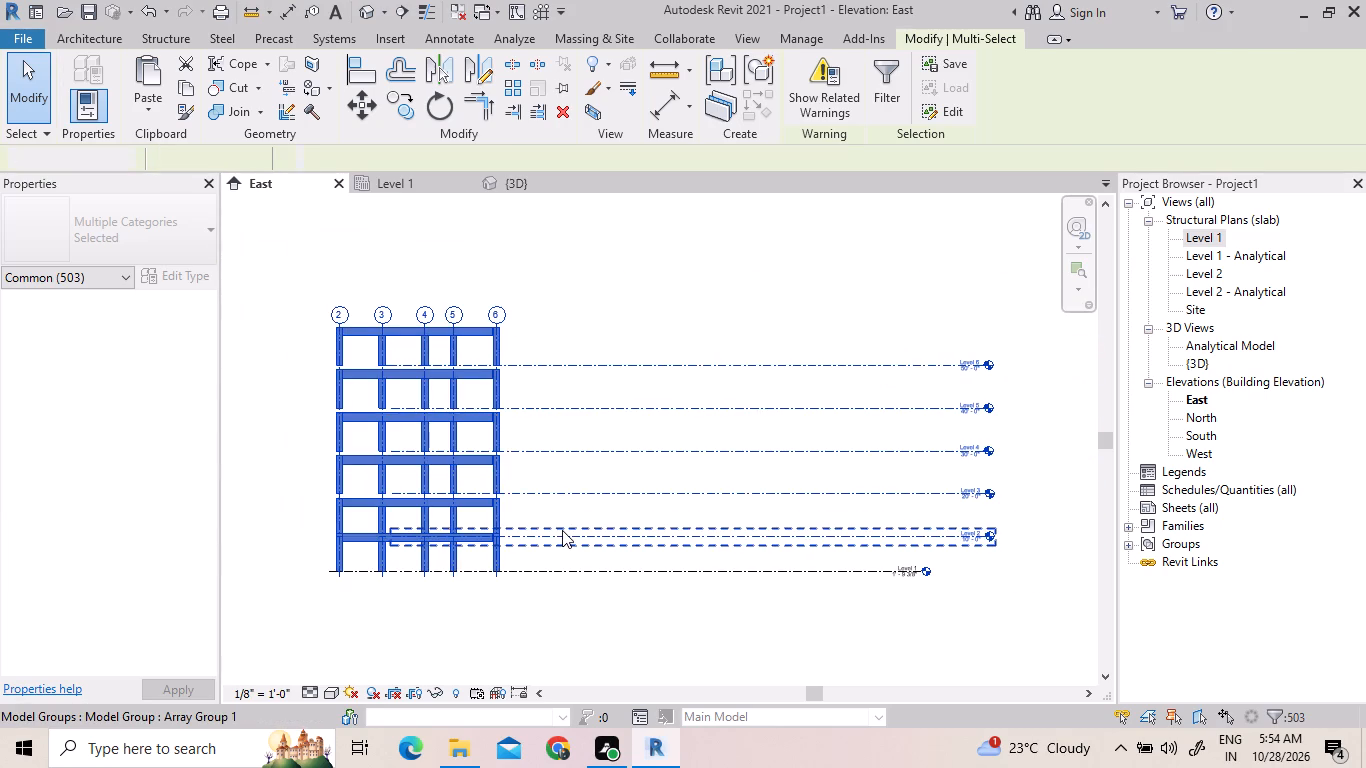
pyautogui.press('Escape')
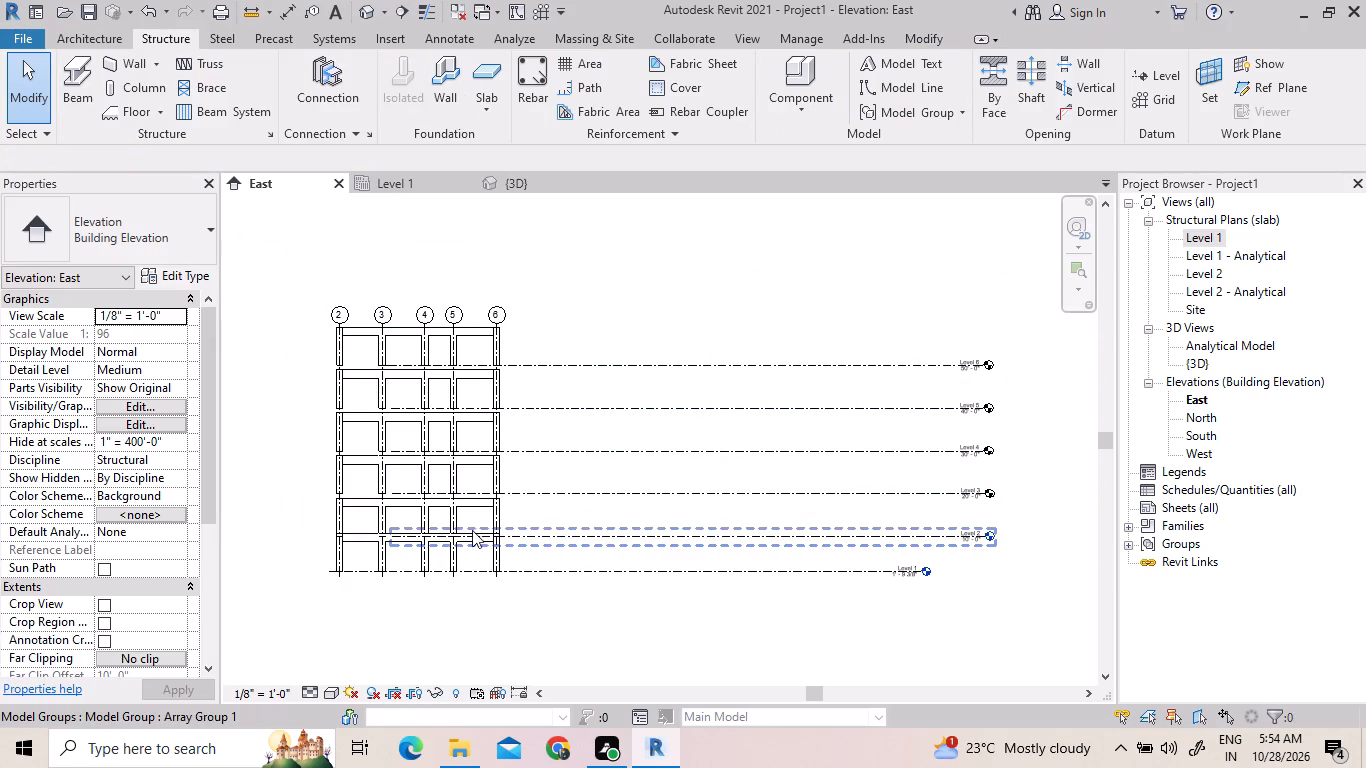
# Inspect the 12 x 24 beams storey by storey in the East elevation, checking their reference levels and offsets.
pyautogui.scroll(2, 471, 530)
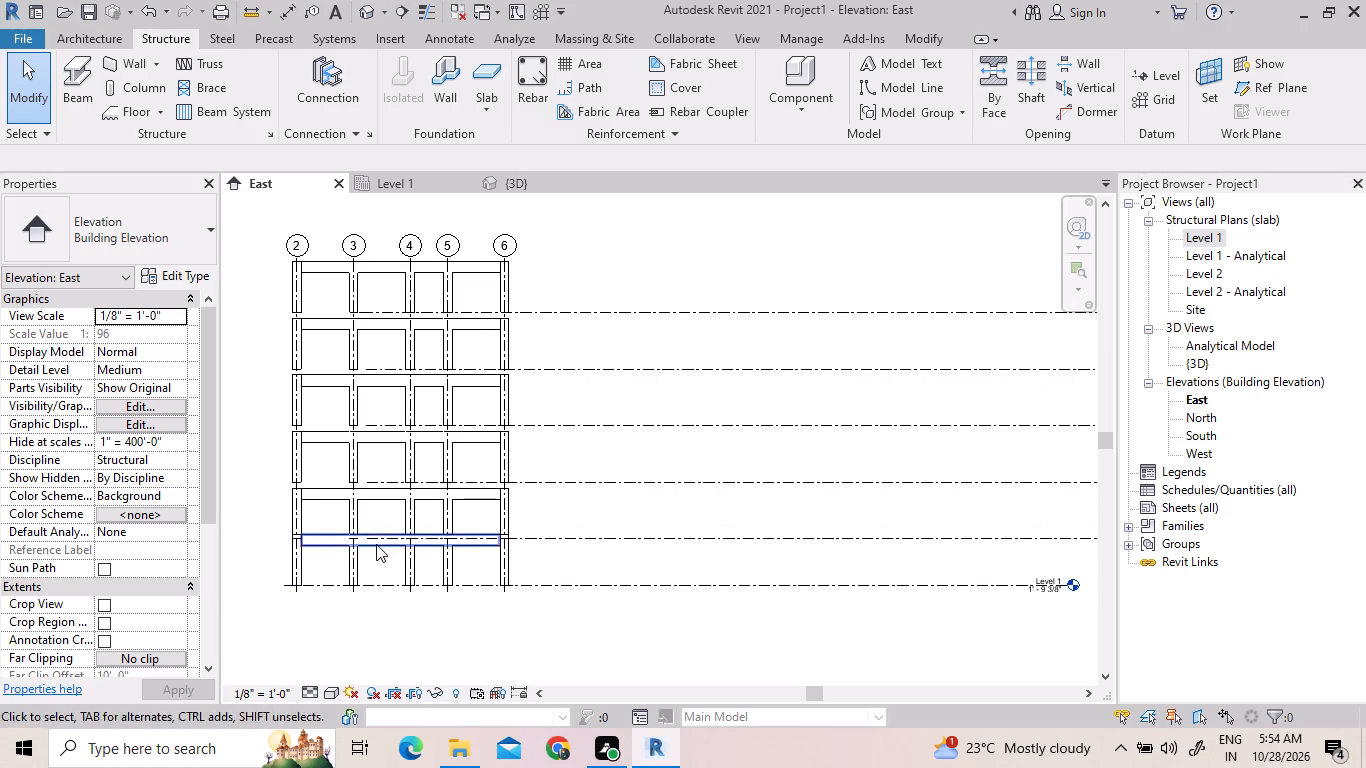
pyautogui.click(337, 541)
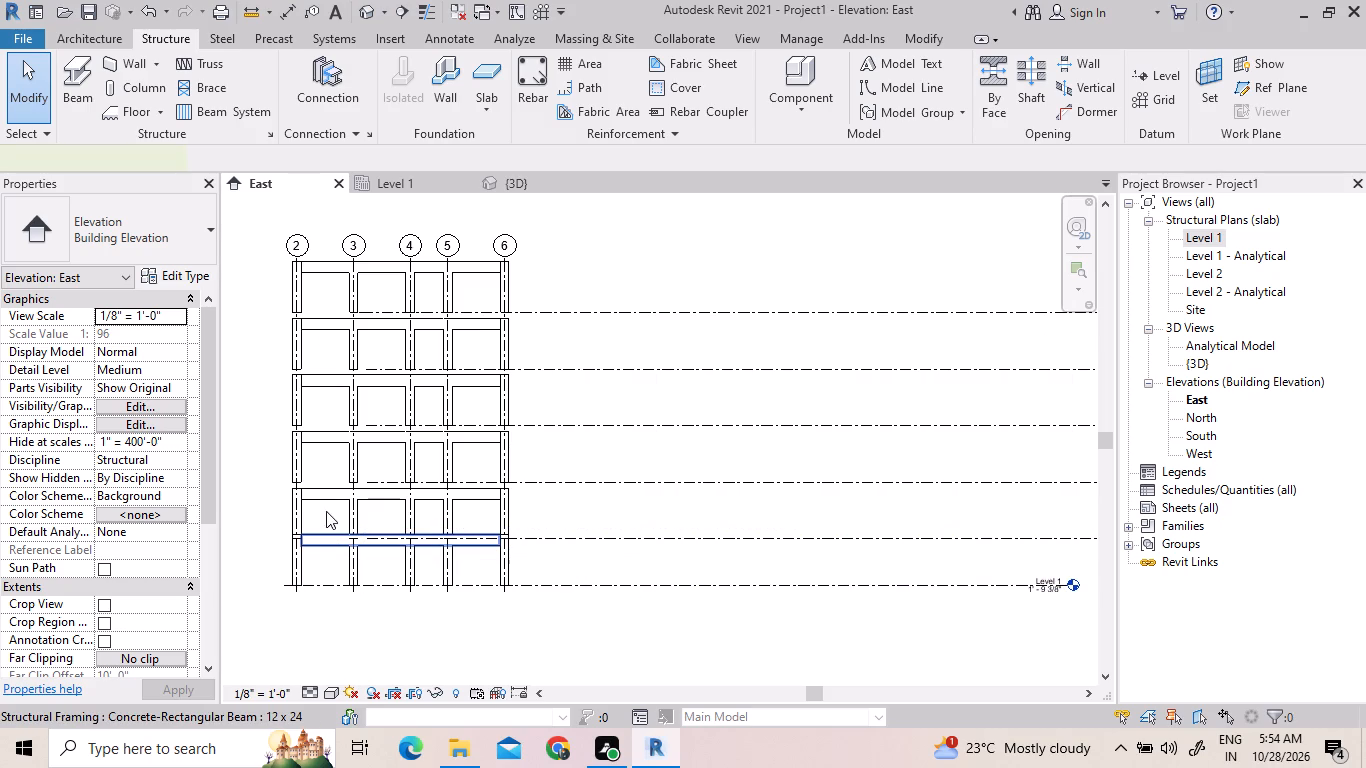
pyautogui.click(326, 491)
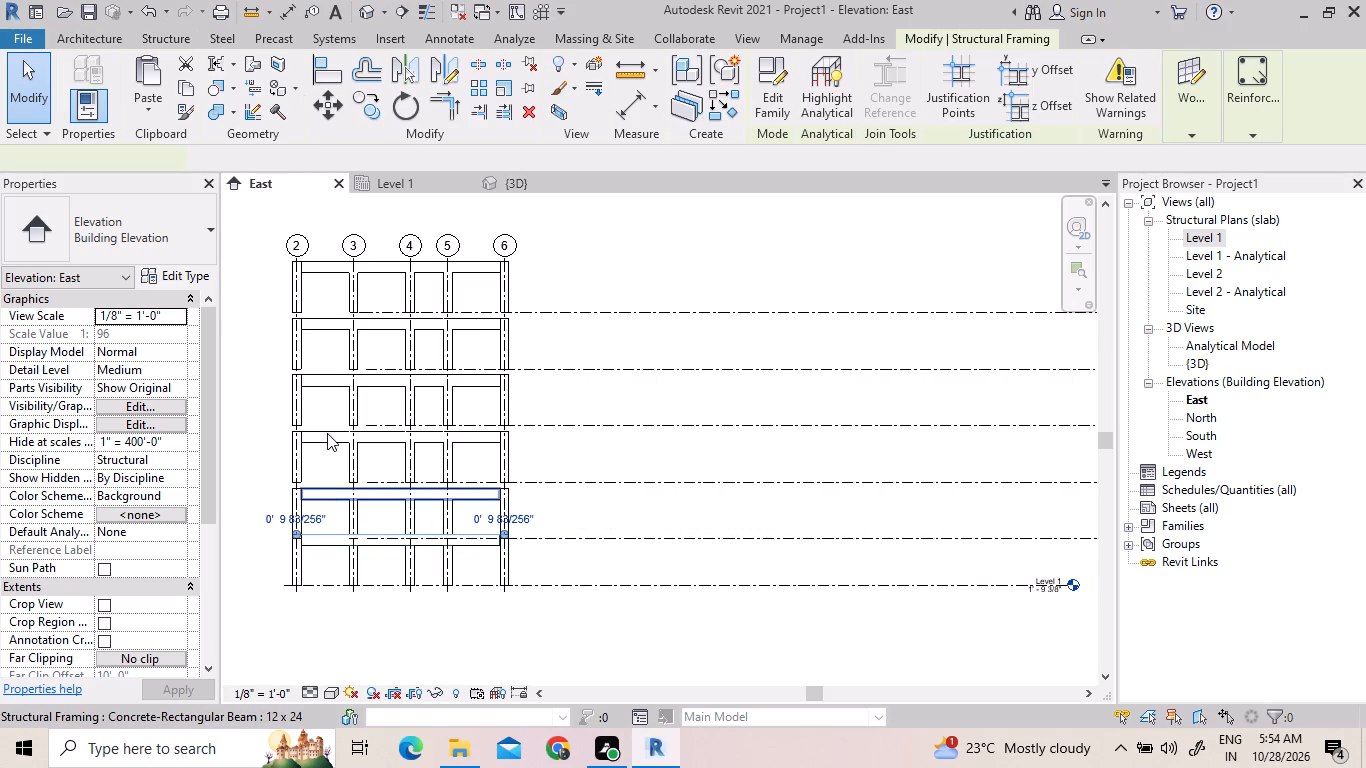
pyautogui.click(327, 433)
pyautogui.click(330, 388)
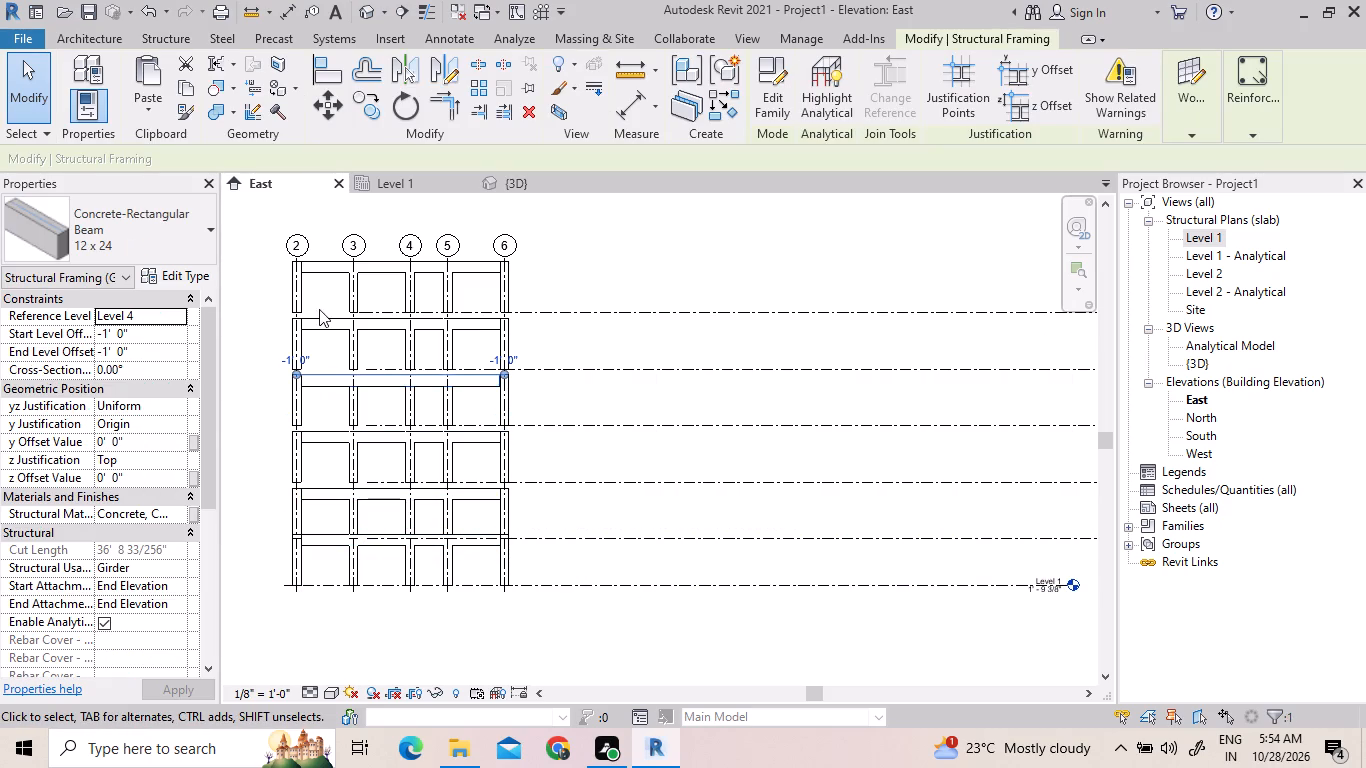
pyautogui.click(319, 316)
pyautogui.click(333, 265)
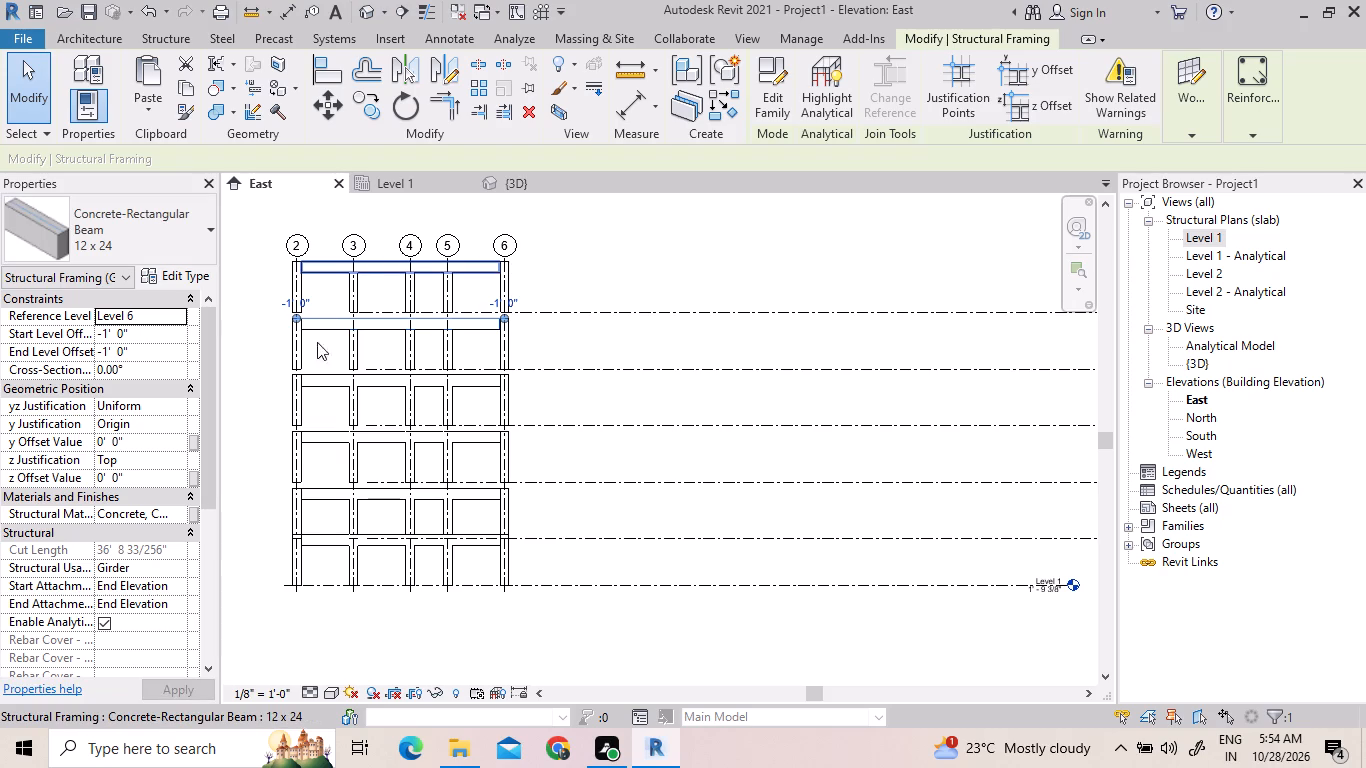
pyautogui.click(317, 559)
pyautogui.press('Escape')
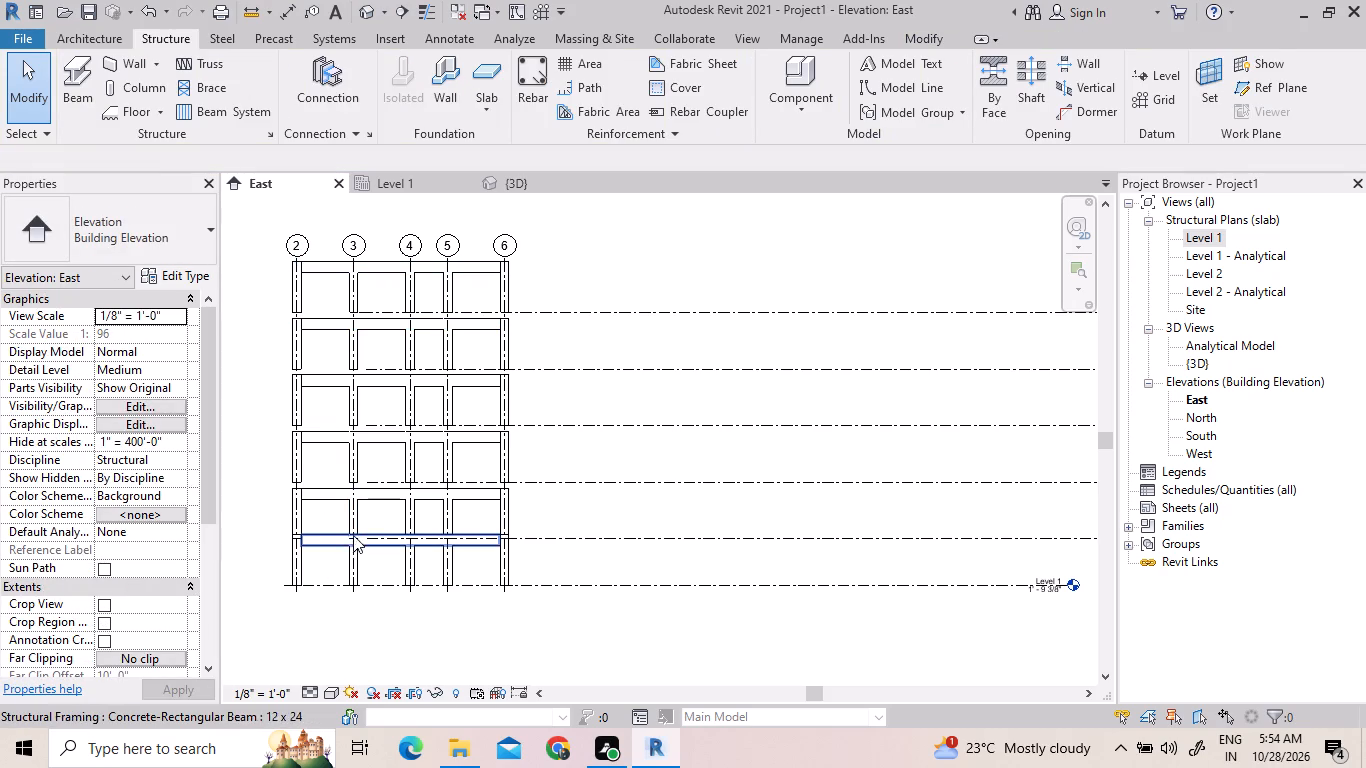
# Shorten the Level 1 line in the East elevation by pulling its end near grid 2 back to grid 3.
pyautogui.click(328, 580)
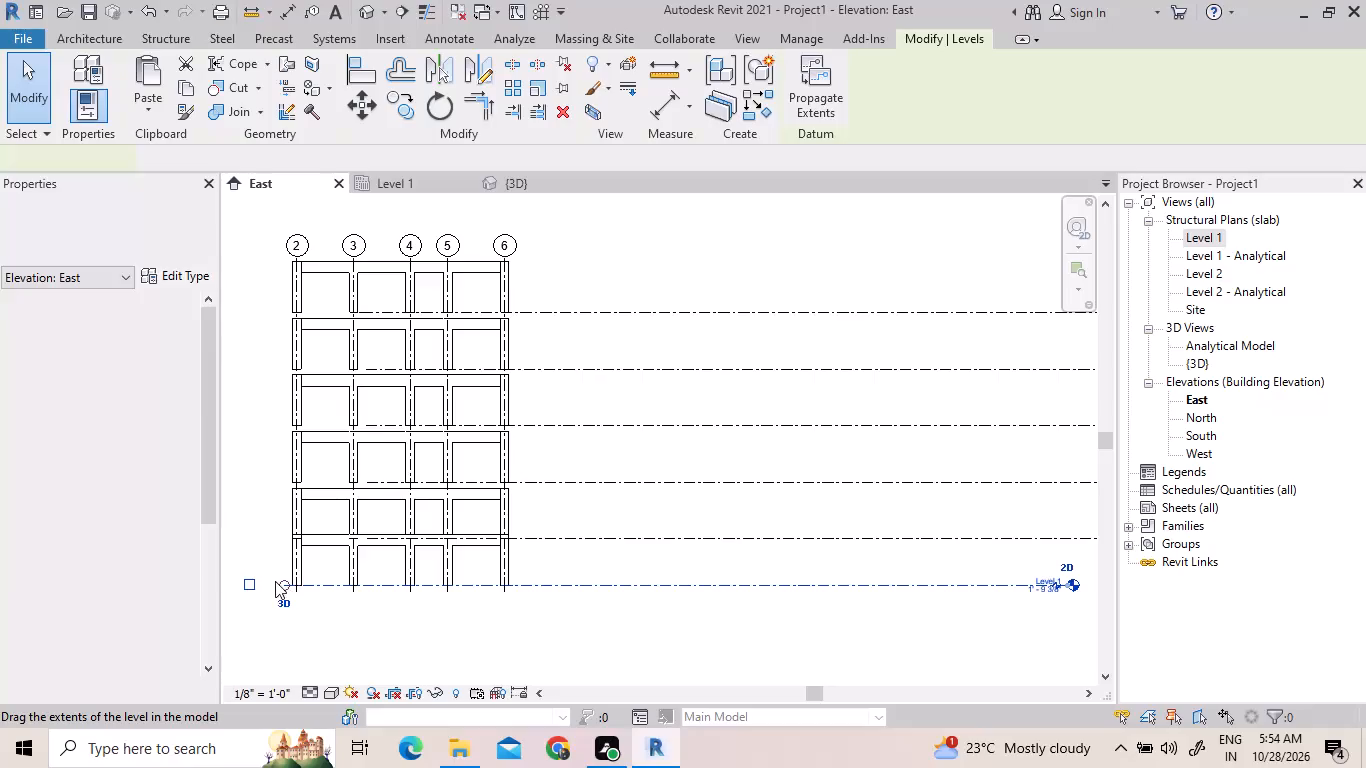
pyautogui.moveTo(283, 583); pyautogui.dragTo(286, 585)
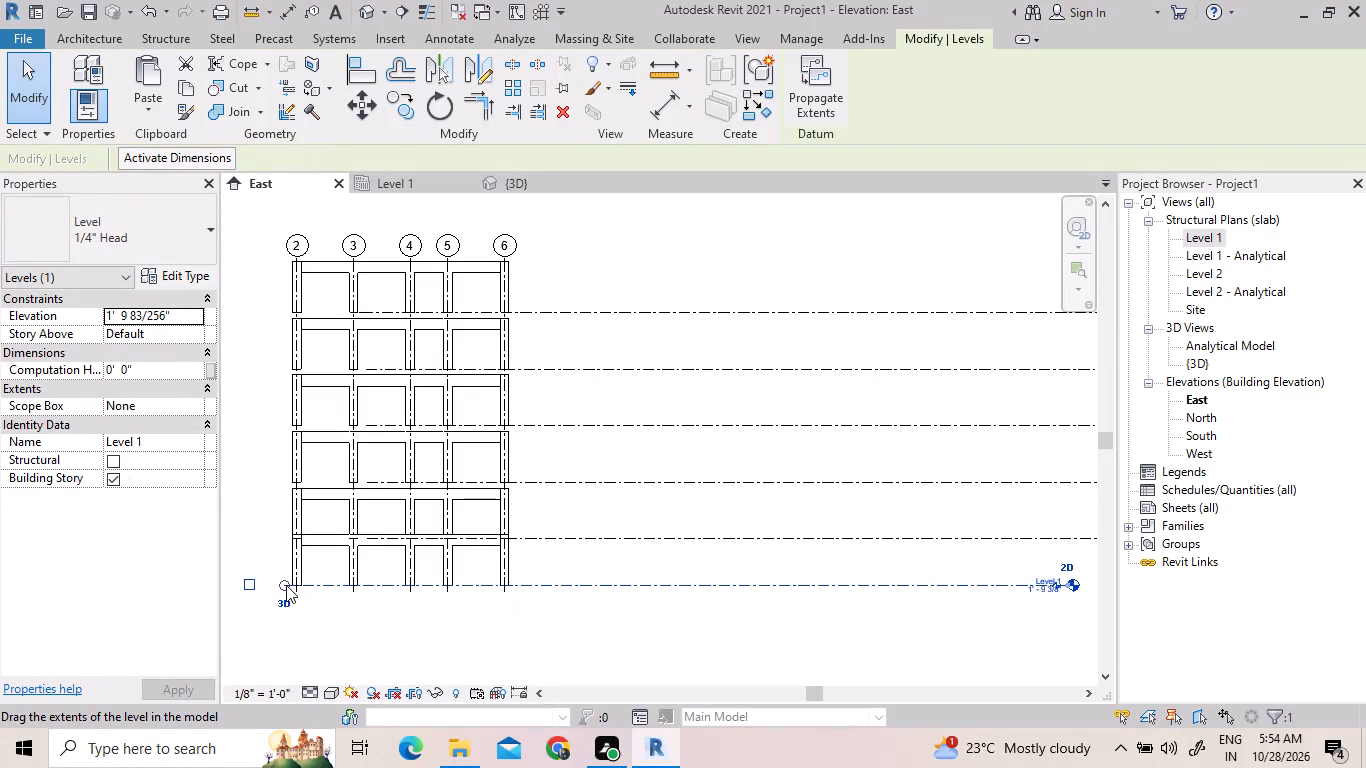
pyautogui.moveTo(286, 585); pyautogui.dragTo(351, 587)
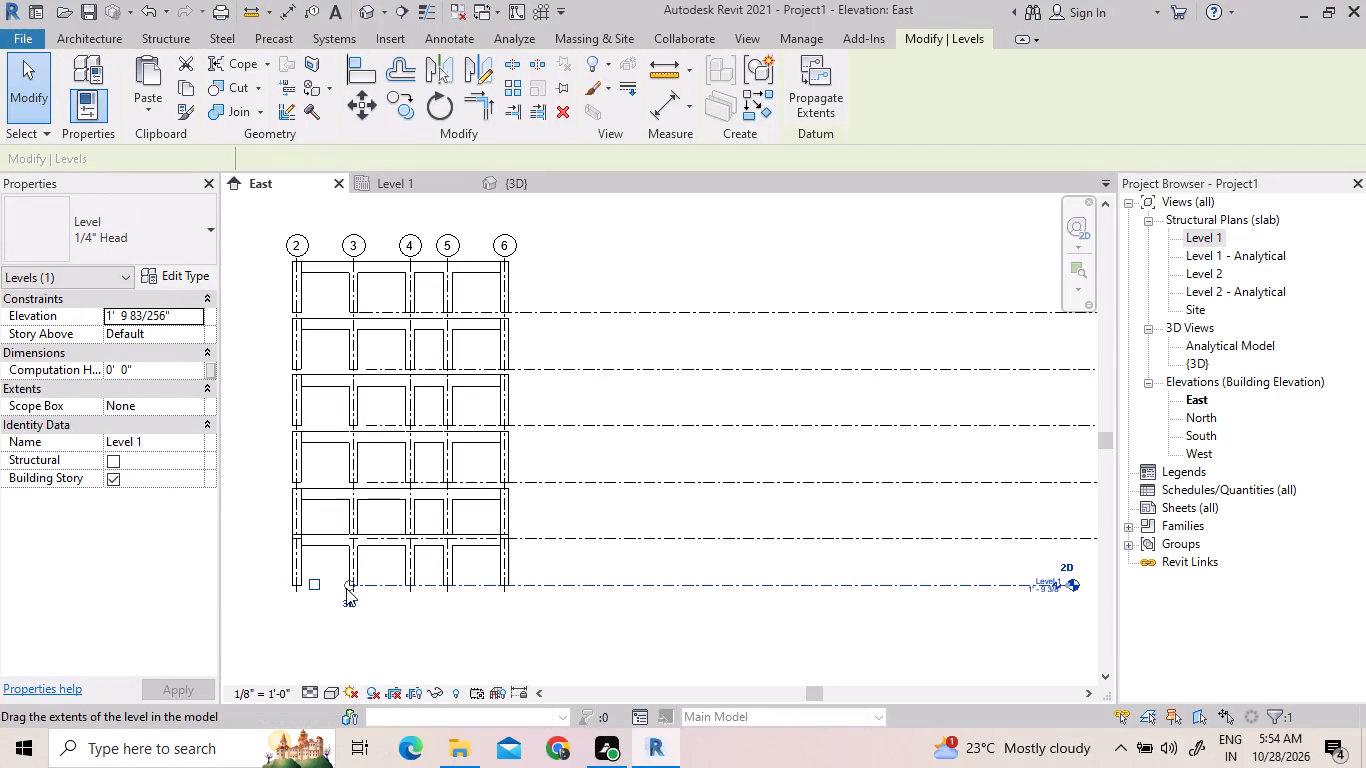
pyautogui.click(412, 610)
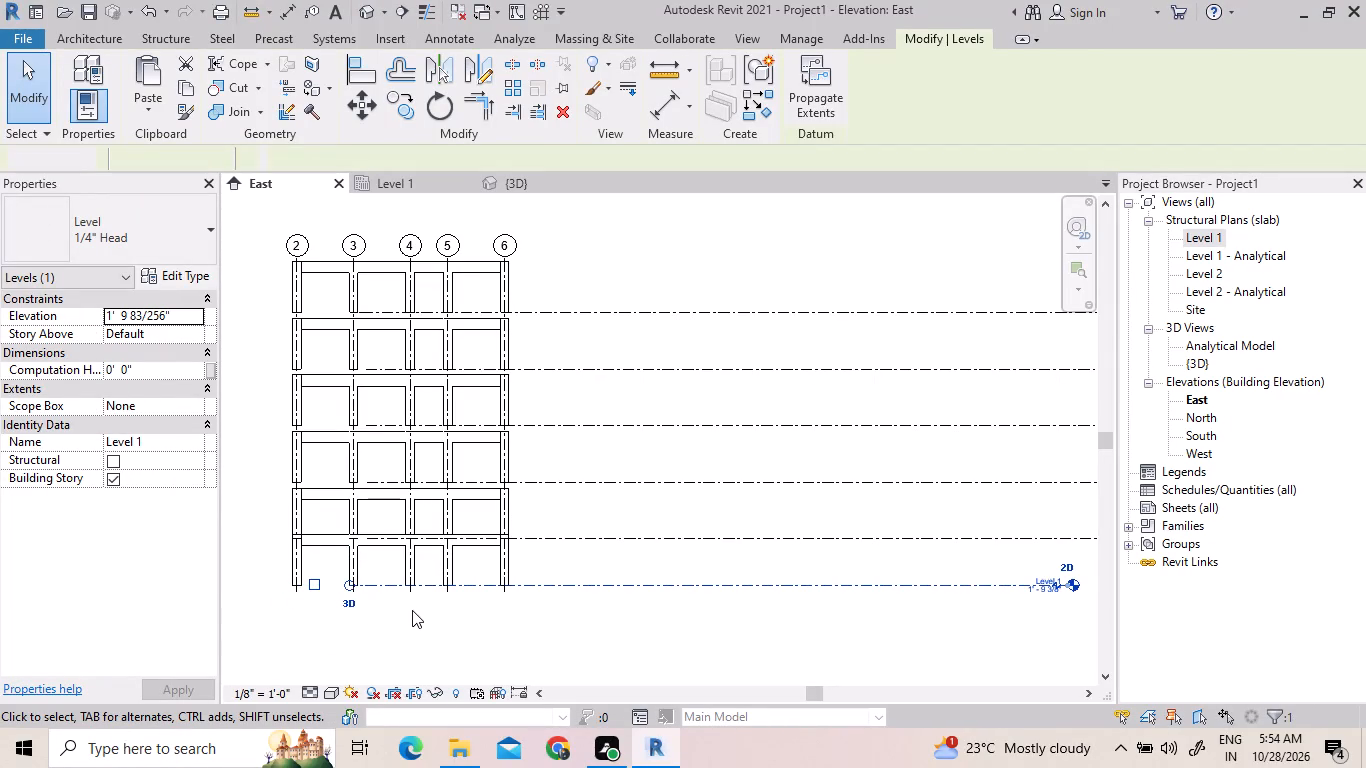
pyautogui.scroll(-3, 421, 625)
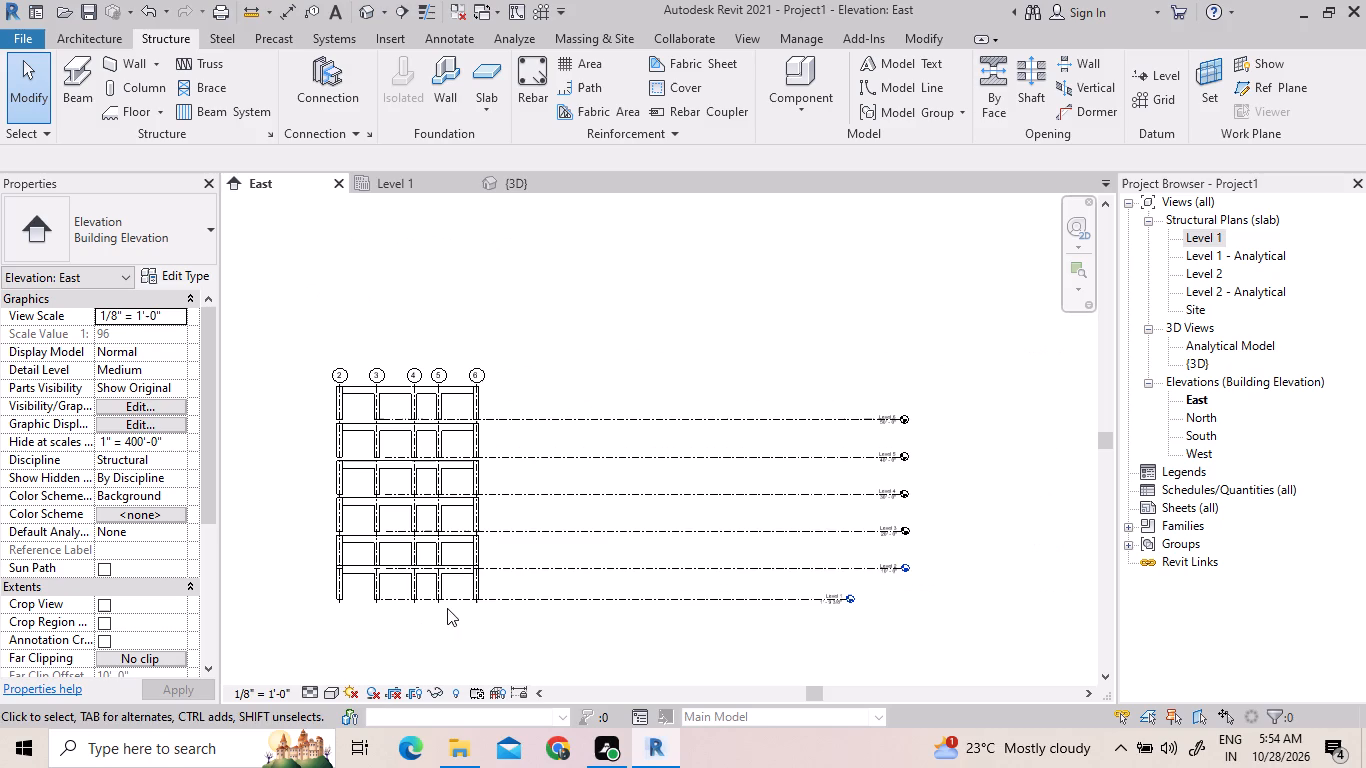
pyautogui.scroll(2, 475, 419)
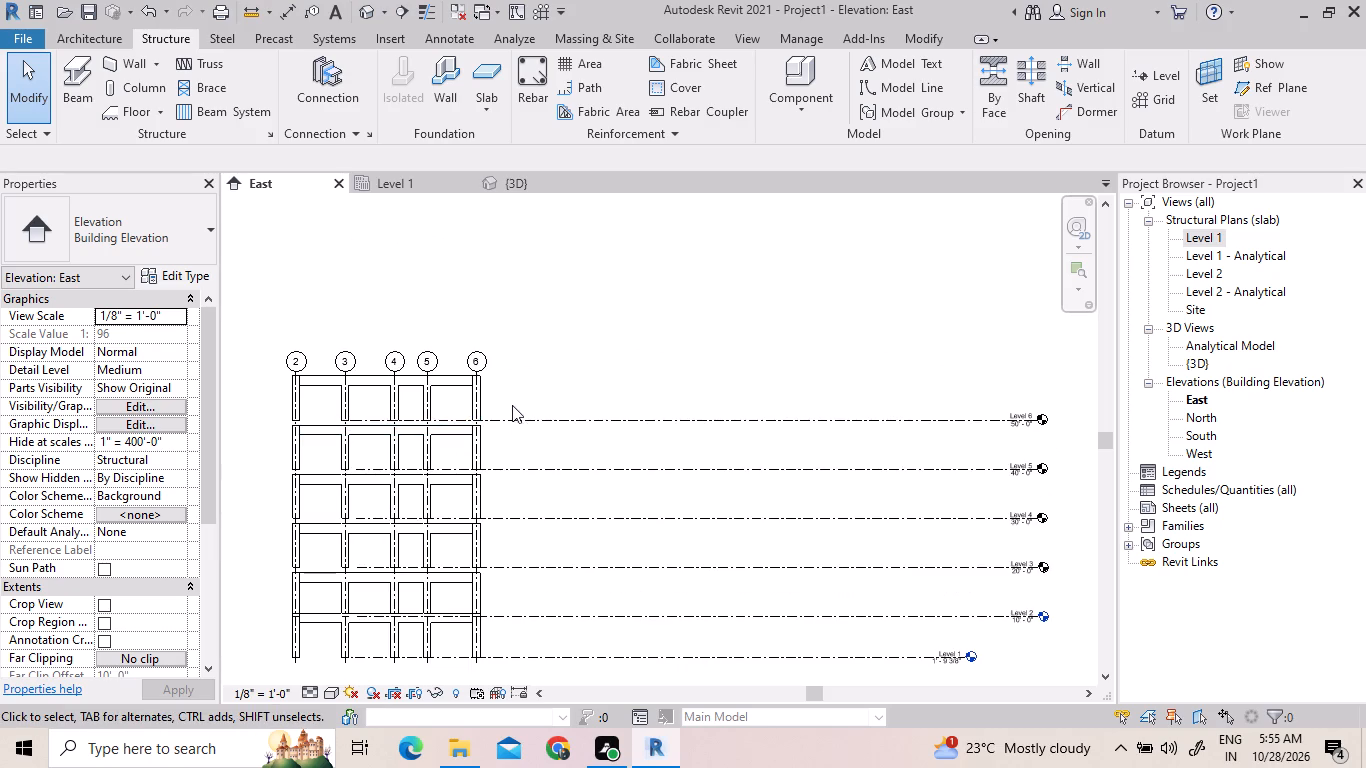
# Examine the foundation slab and frame in the Level 1 plan and at the base of the 3D view.
pyautogui.click(406, 175)
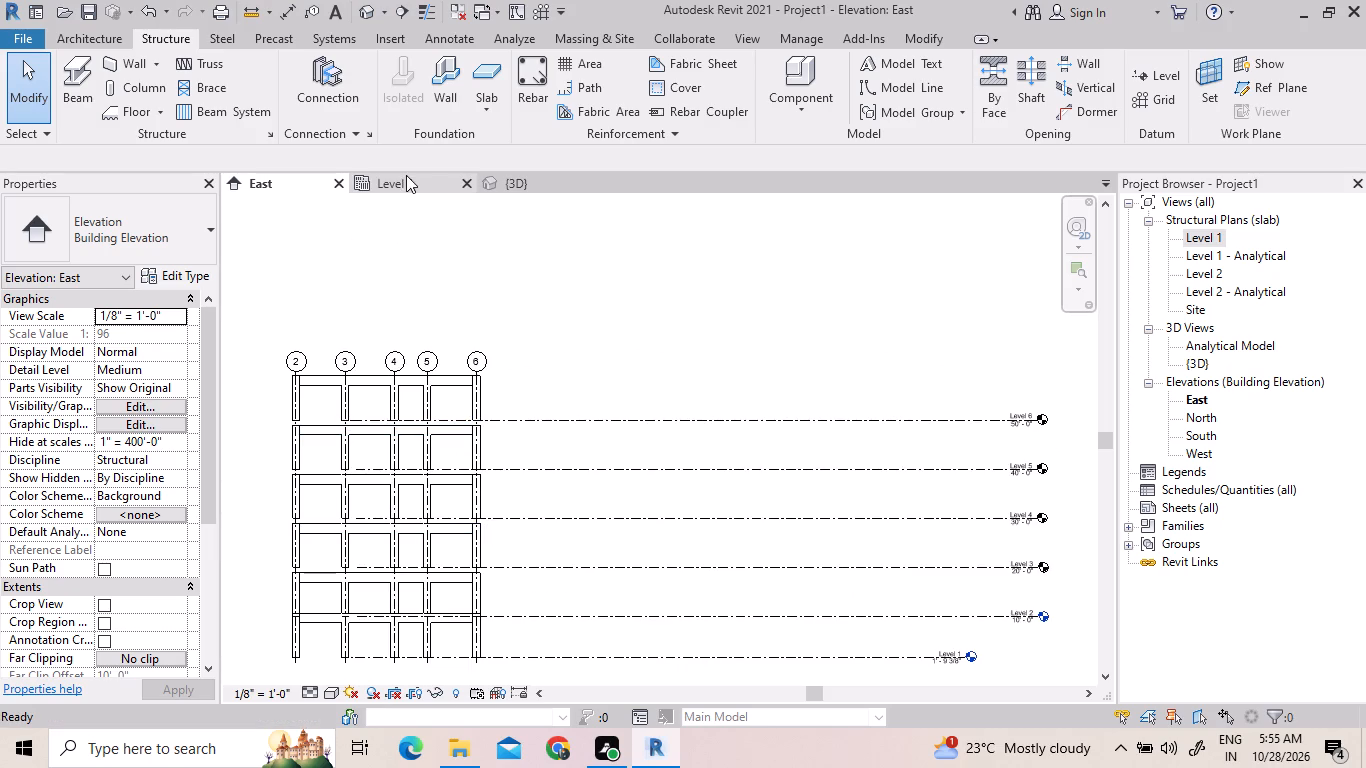
pyautogui.doubleClick(410, 185)
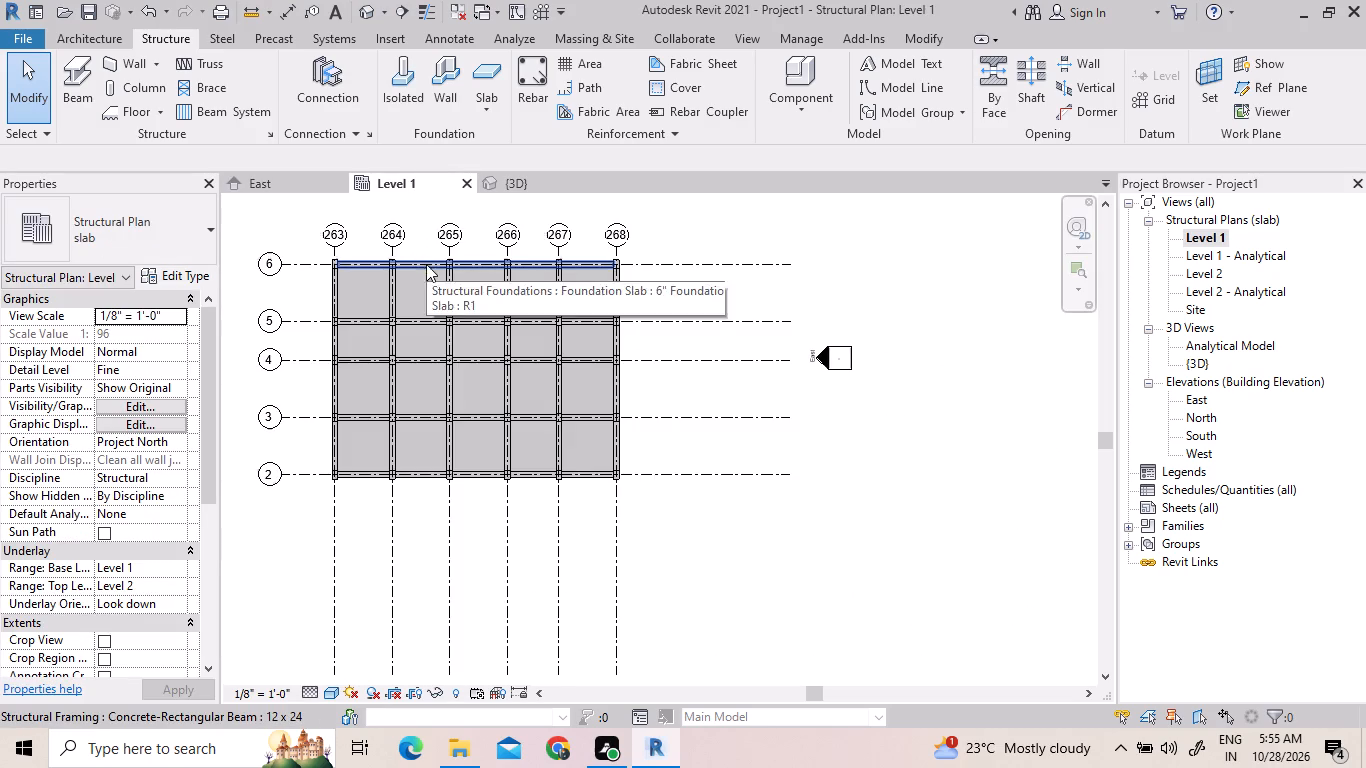
pyautogui.moveTo(427, 358); pyautogui.dragTo(423, 520, button='middle')
pyautogui.scroll(-1, 463, 365)
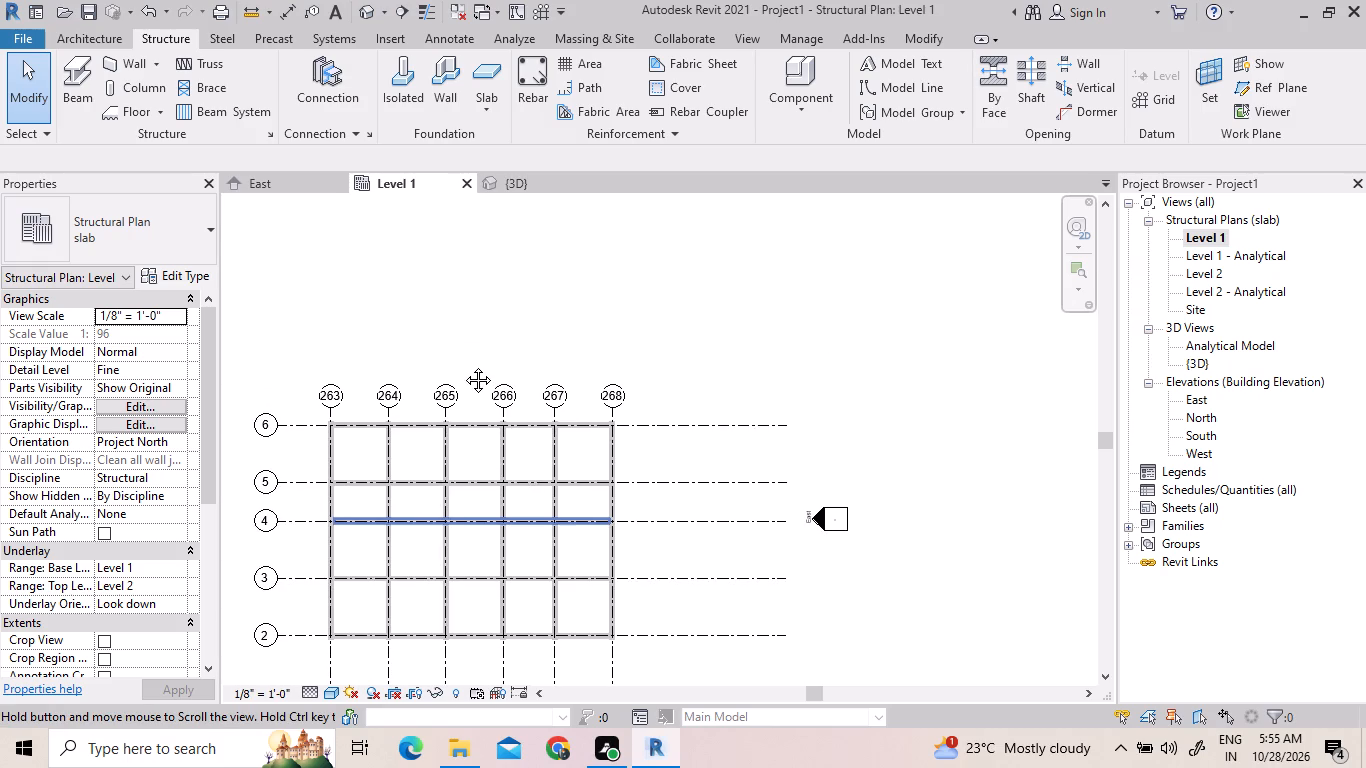
pyautogui.scroll(-1, 463, 365)
pyautogui.click(518, 182)
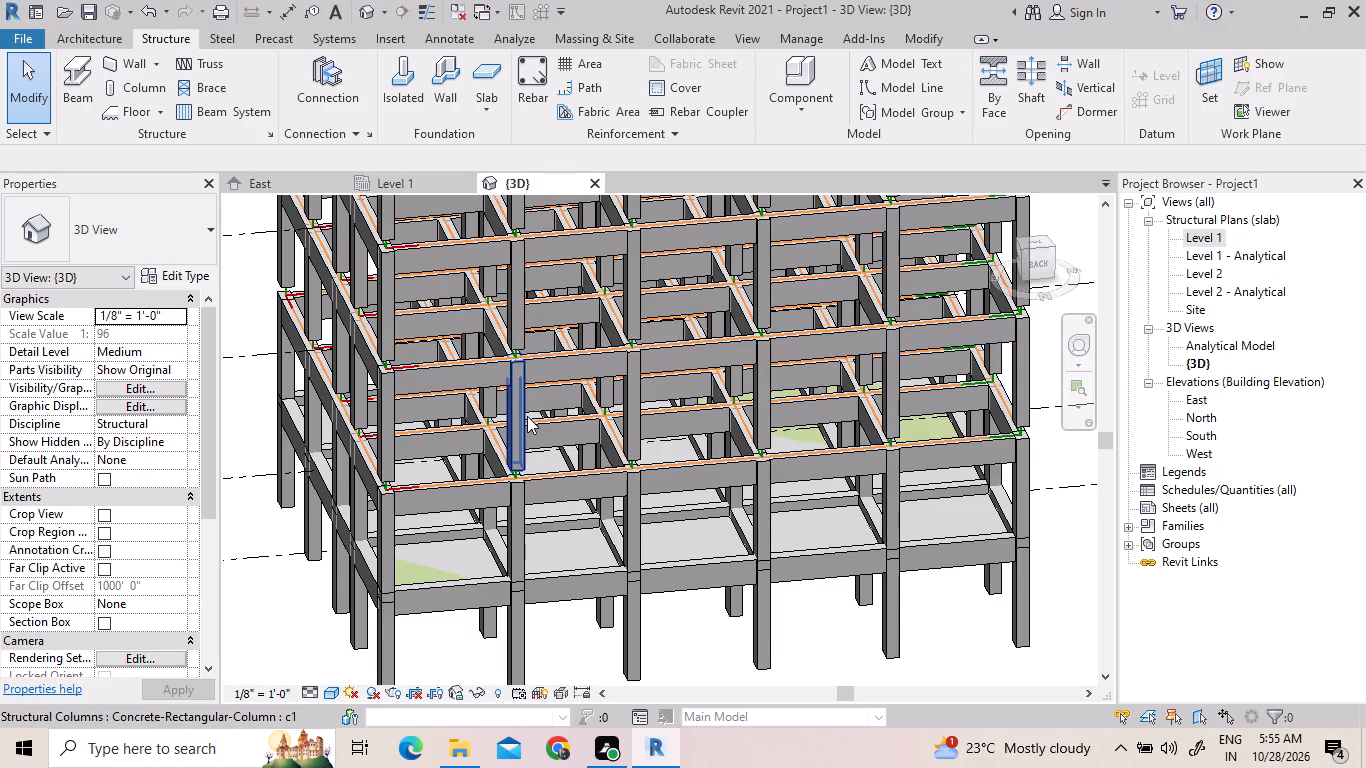
pyautogui.scroll(-1, 527, 416)
pyautogui.moveTo(527, 416); pyautogui.dragTo(403, 296, button='middle')
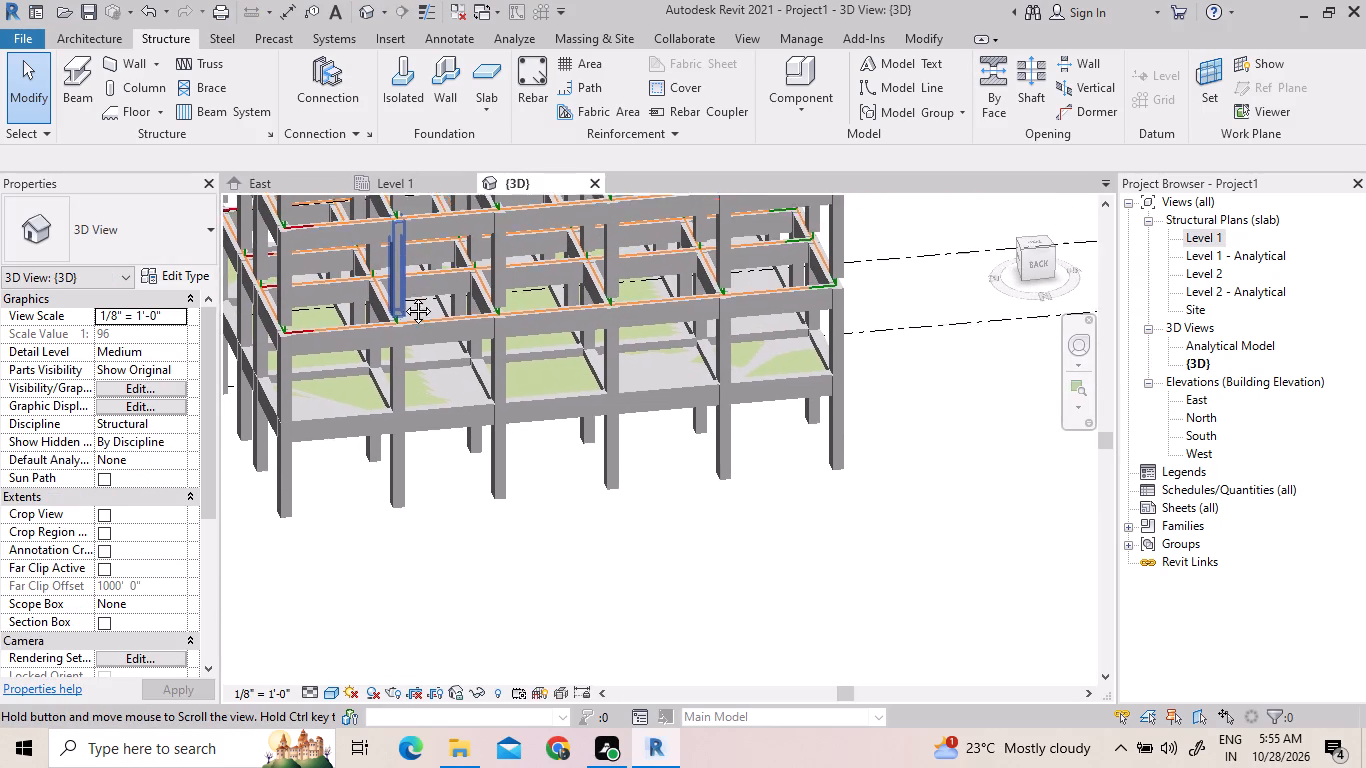
pyautogui.moveTo(403, 296); pyautogui.dragTo(410, 388, button='middle')
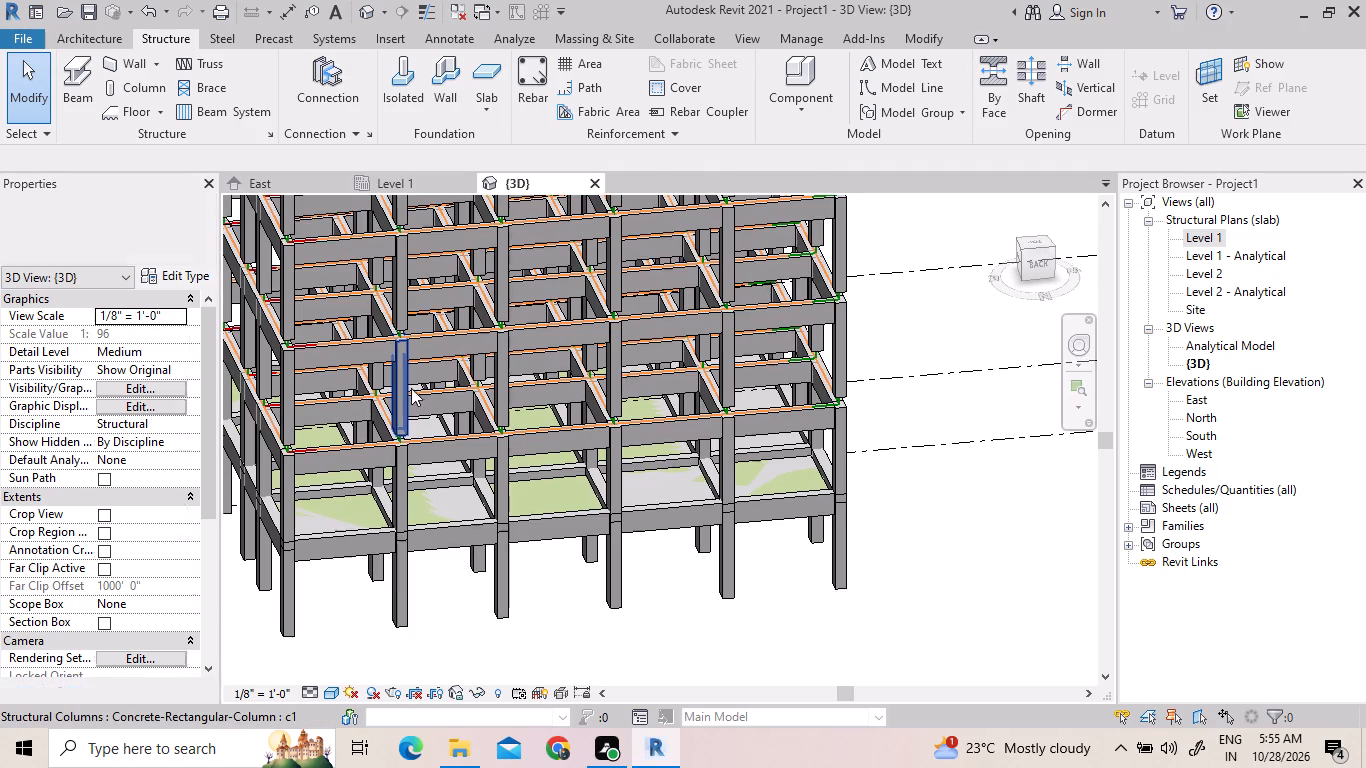
# In the 3D view's type properties, keep the Structural Model & Analytical template and make new views dependent on the template.
pyautogui.click(182, 275)
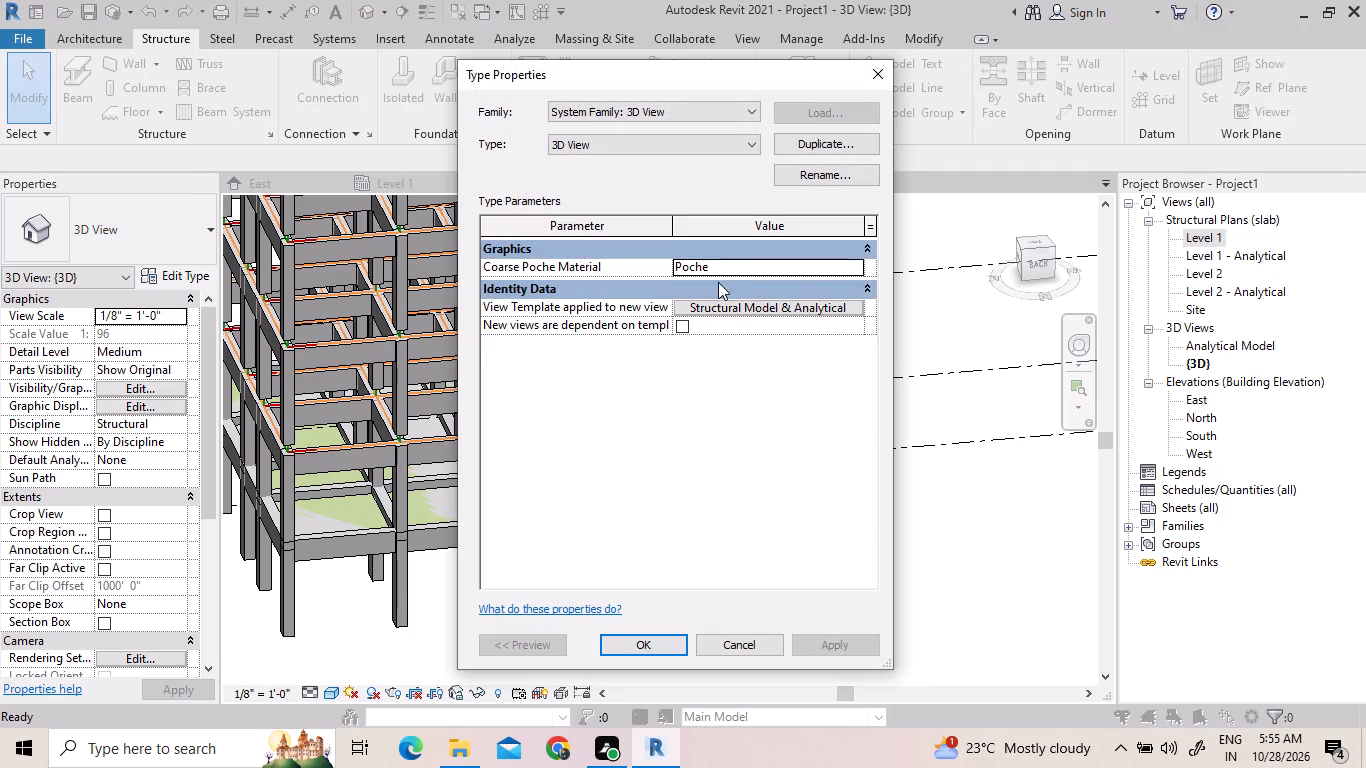
pyautogui.click(692, 264)
pyautogui.click(733, 307)
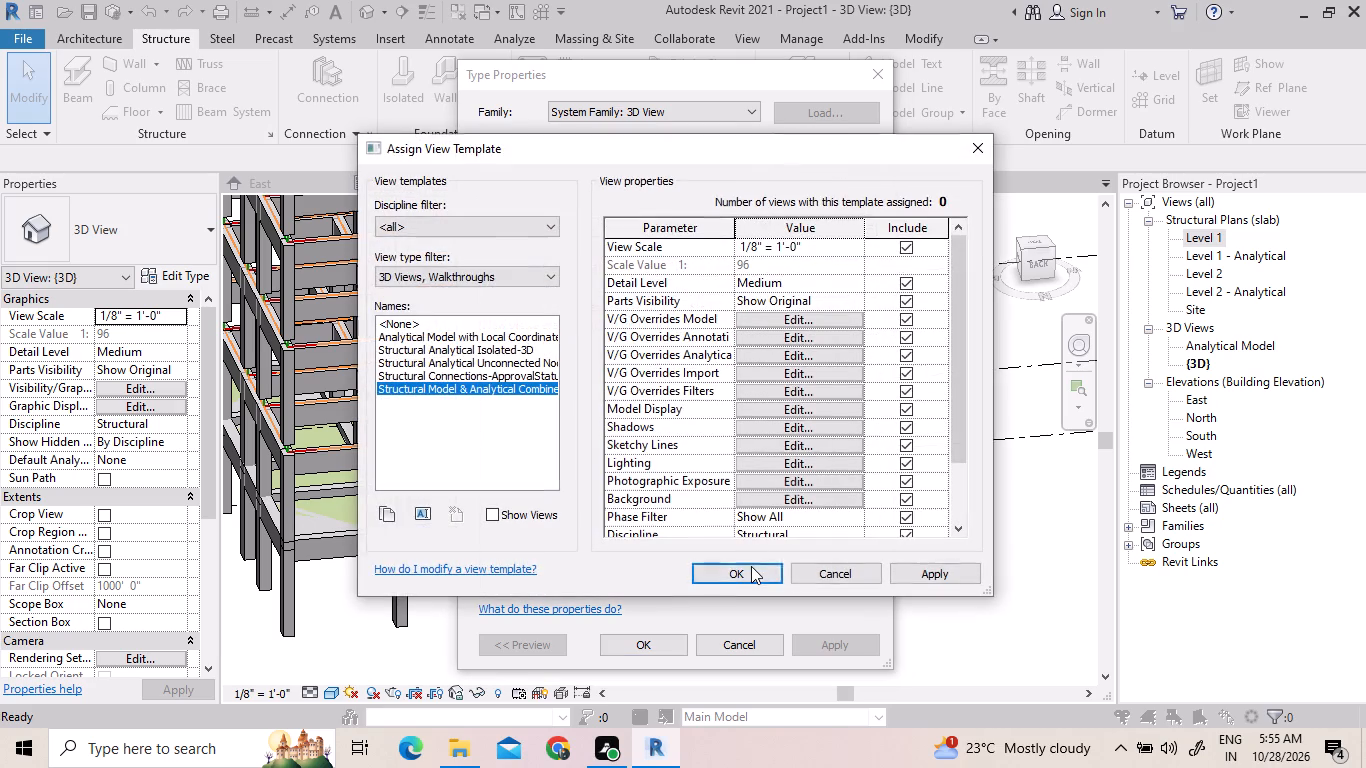
pyautogui.click(751, 566)
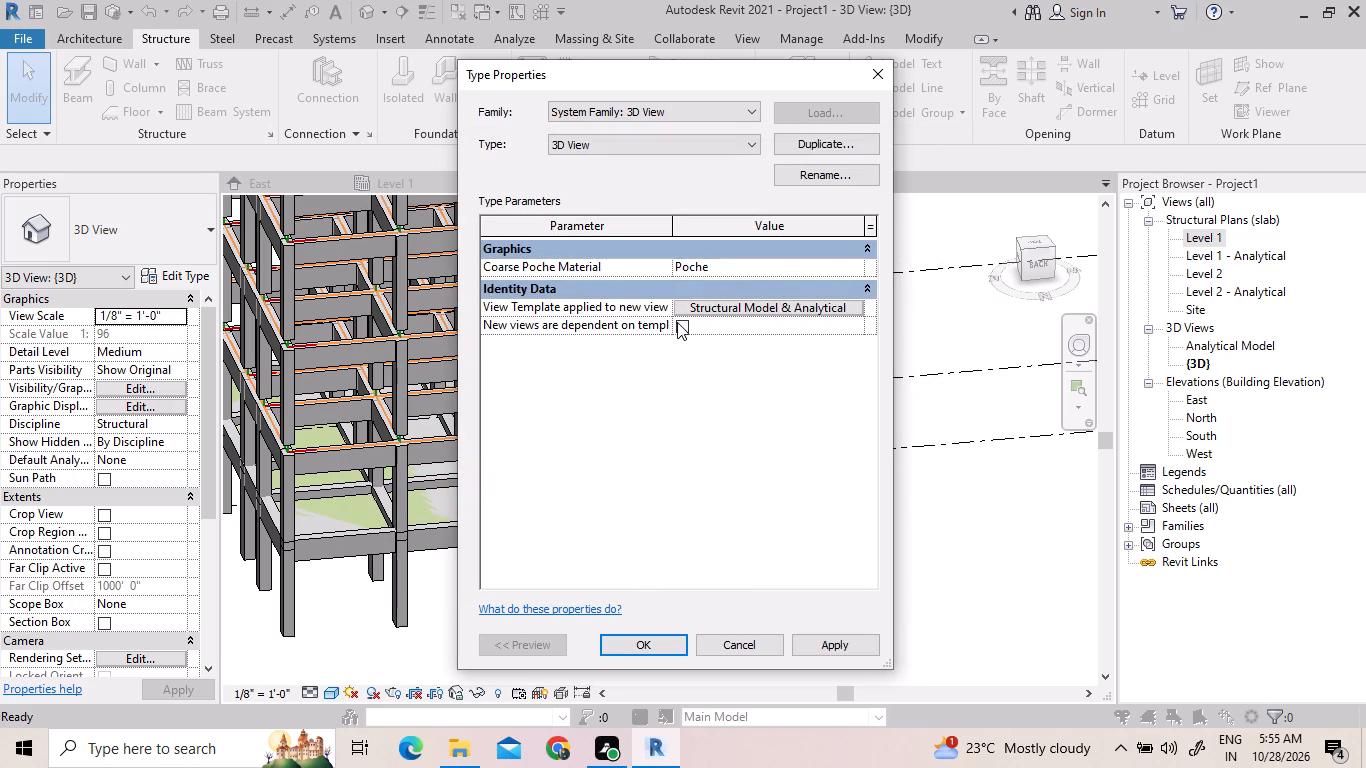
pyautogui.click(677, 322)
pyautogui.click(645, 642)
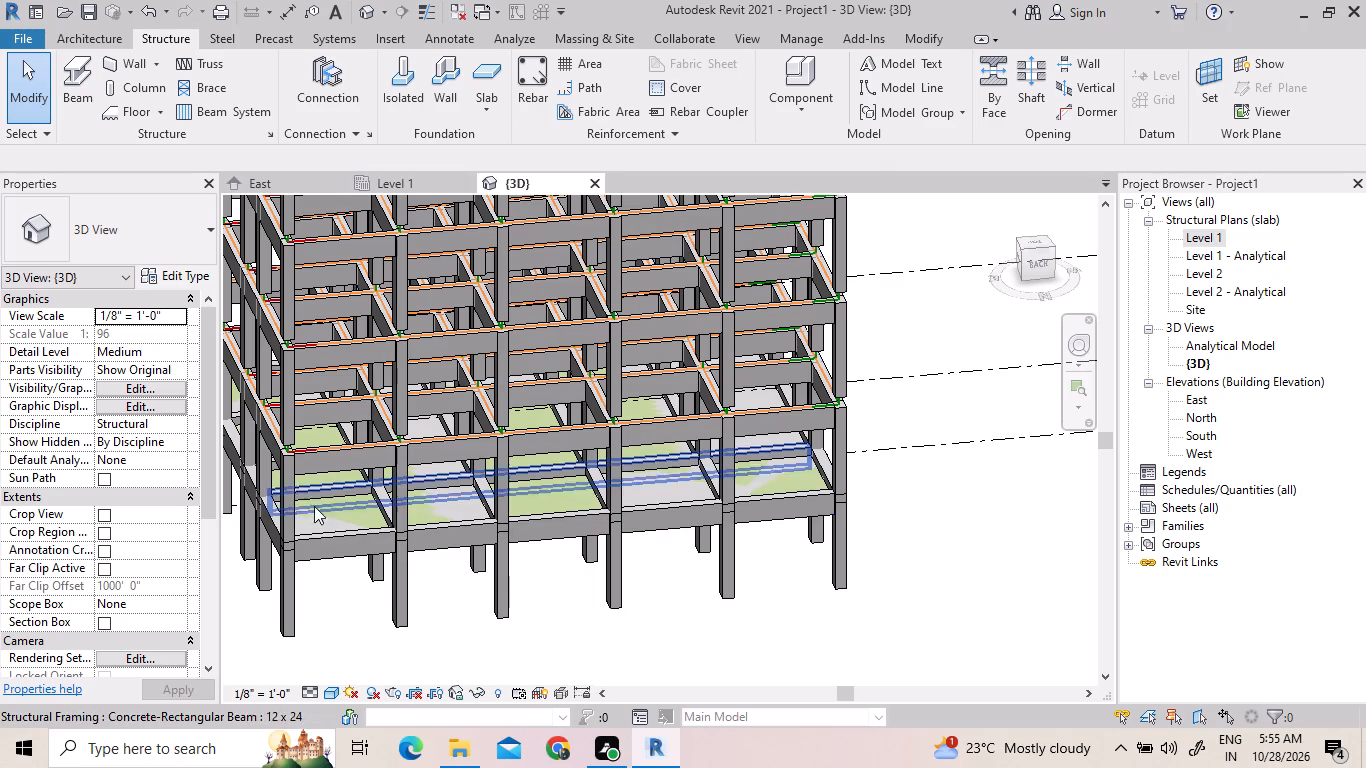
# Review the 3D view's instance properties, rendering settings and type properties without changing them.
pyautogui.scroll(-1, 120, 485)
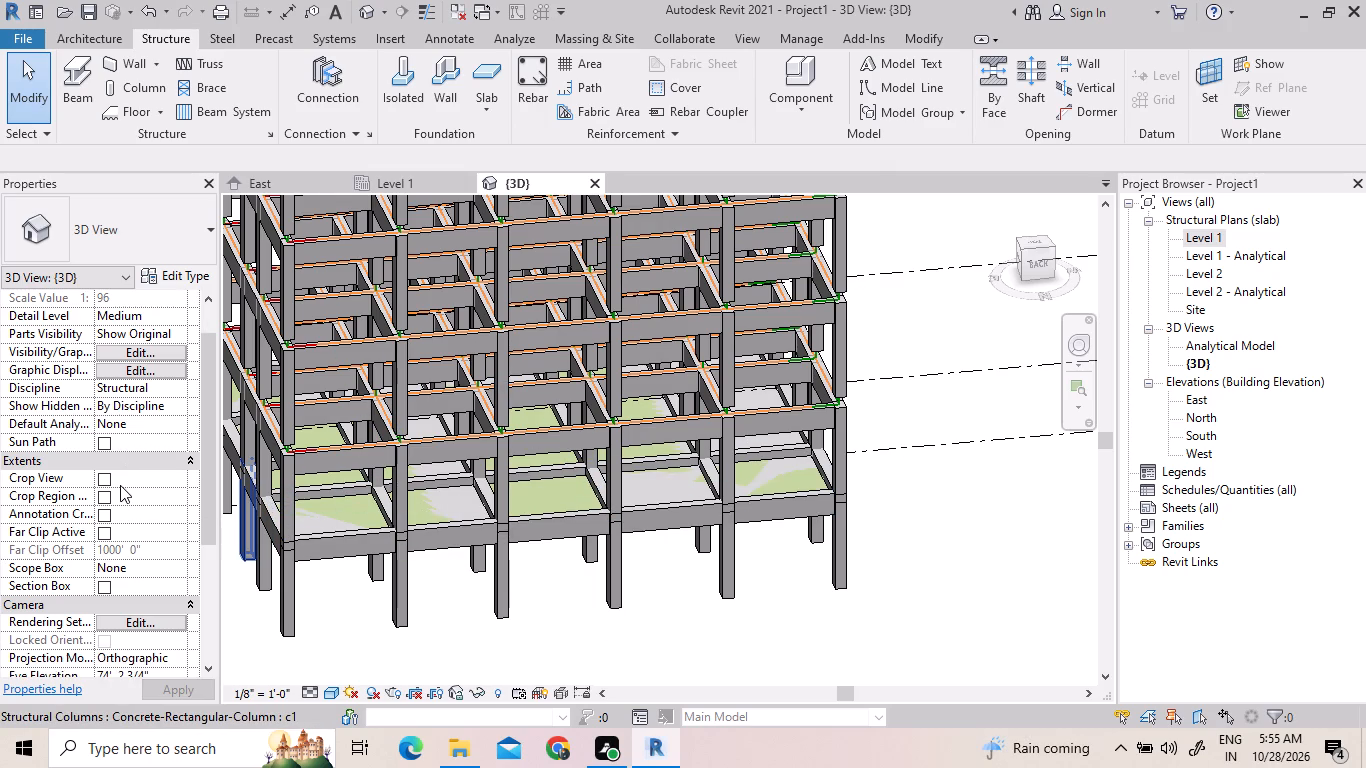
pyautogui.scroll(-2, 122, 494)
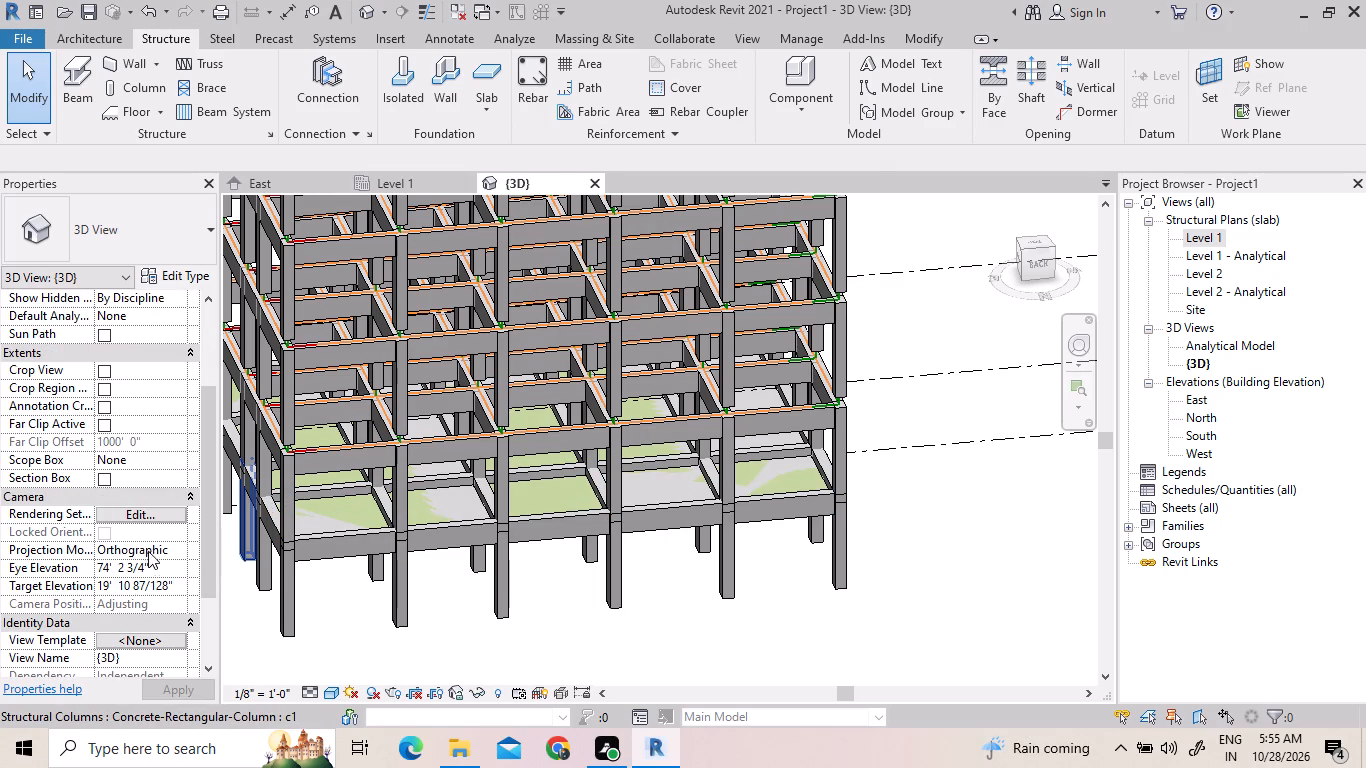
pyautogui.click(120, 520)
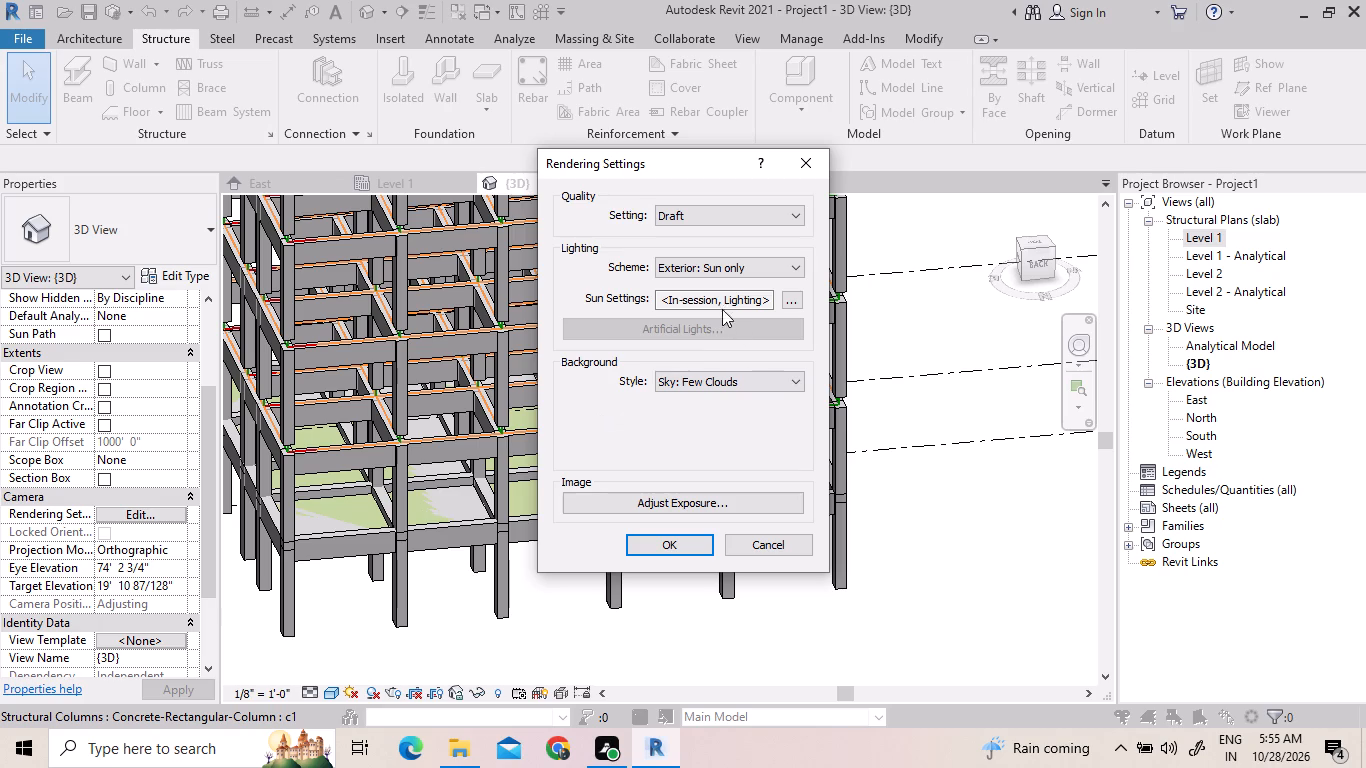
pyautogui.click(686, 543)
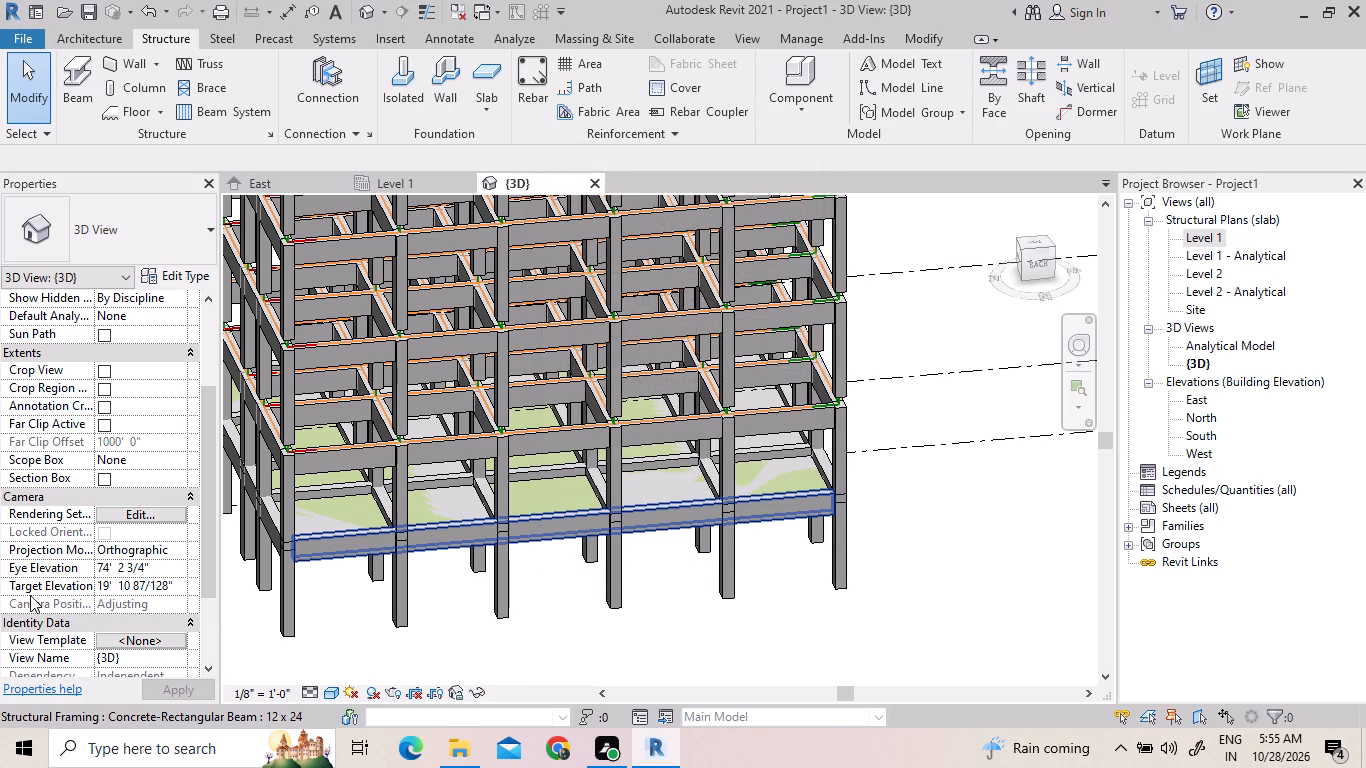
pyautogui.scroll(-2, 115, 630)
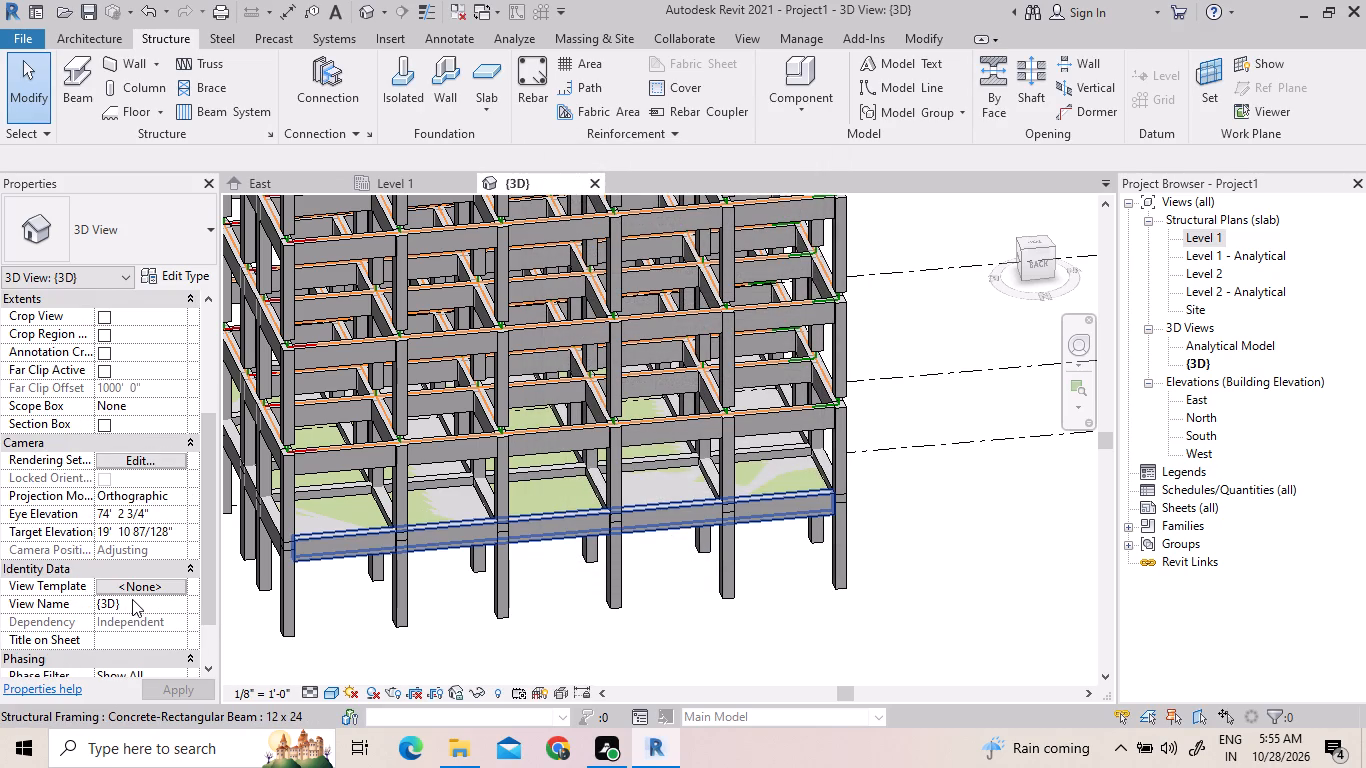
pyautogui.scroll(-3, 132, 601)
pyautogui.click(184, 279)
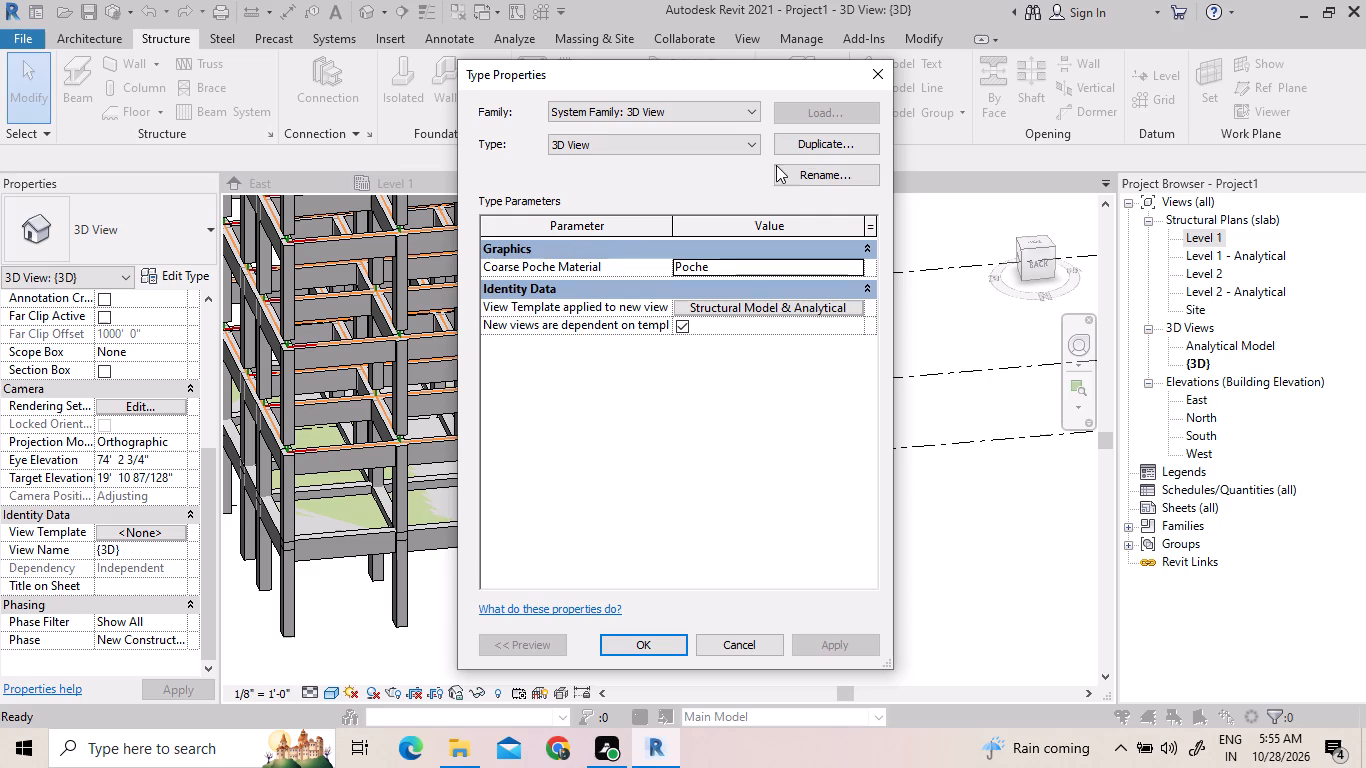
pyautogui.click(859, 91)
pyautogui.click(863, 77)
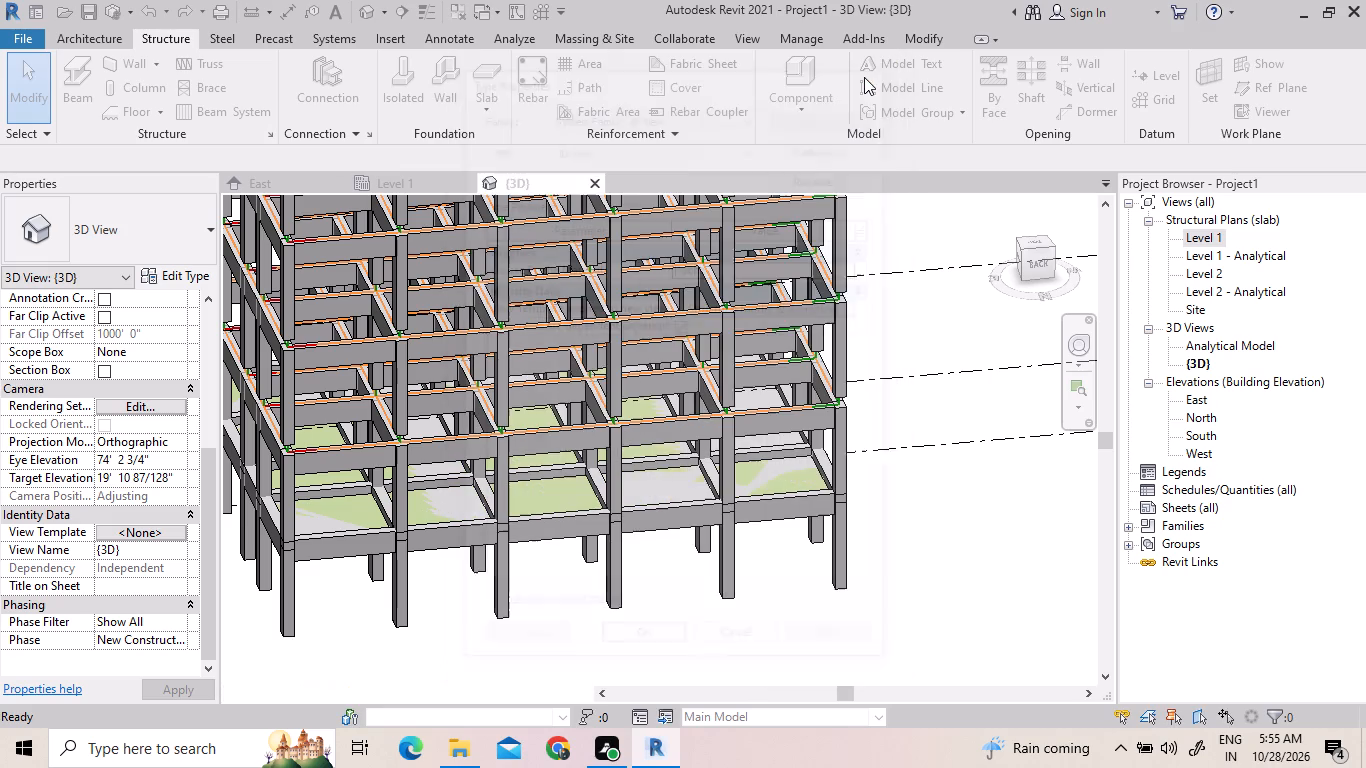
# Examine the frame and its slab in 3D from the corner, from above and at the lowest columns.
pyautogui.moveTo(796, 610); pyautogui.dragTo(745, 175, button='middle')
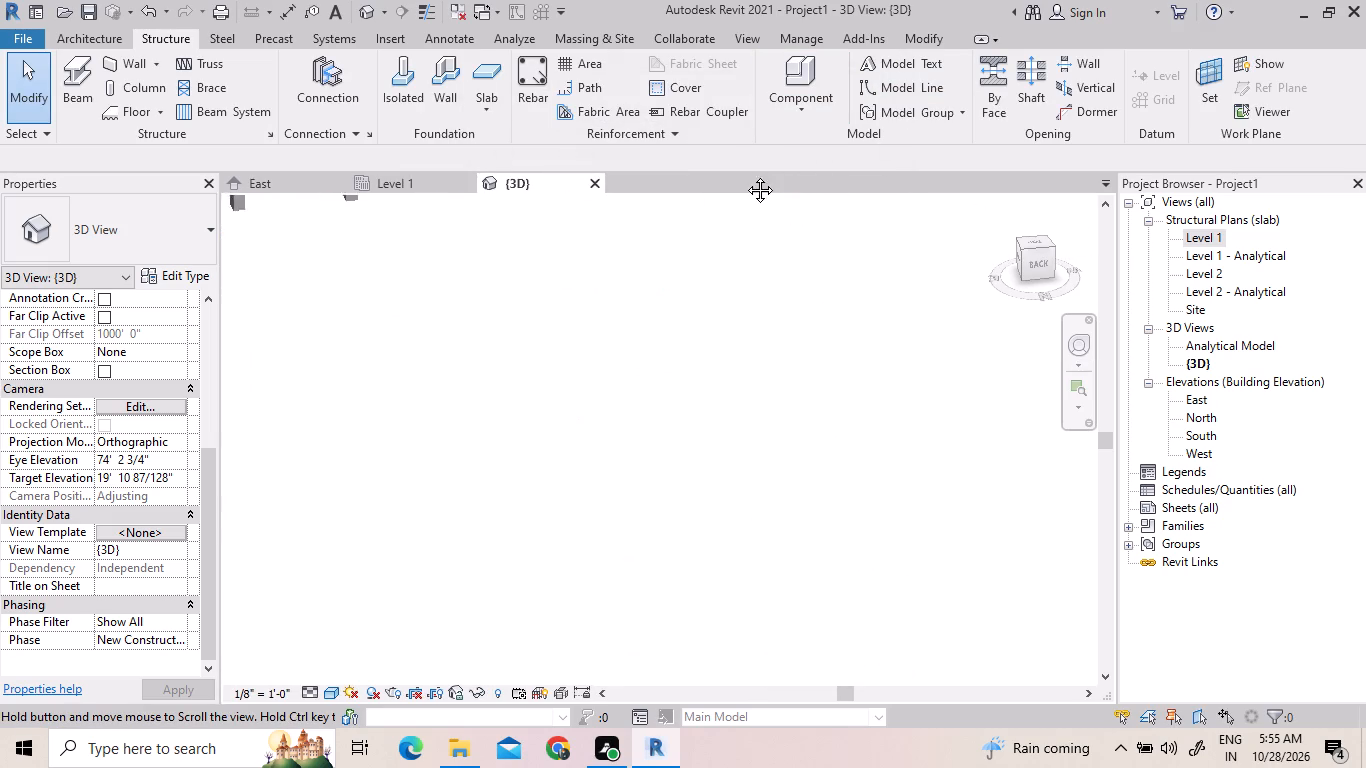
pyautogui.moveTo(745, 175); pyautogui.dragTo(931, 513, button='middle')
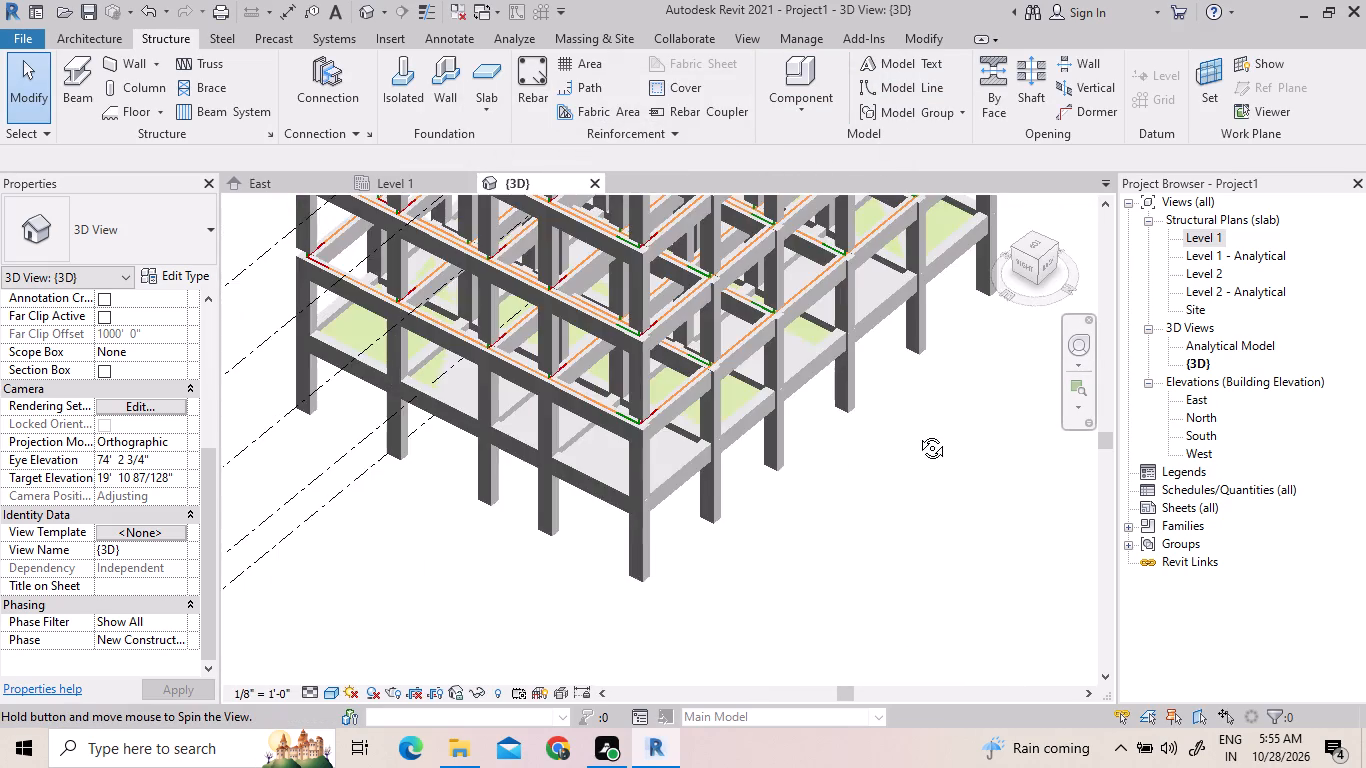
pyautogui.keyDown('shift'); pyautogui.middleClick(902, 402); pyautogui.keyUp('shift')
pyautogui.keyDown('shift'); pyautogui.moveTo(898, 394); pyautogui.dragTo(816, 535, button='middle'); pyautogui.keyUp('shift')
pyautogui.keyDown('shift'); pyautogui.scroll(1, 898, 394); pyautogui.keyUp('shift')
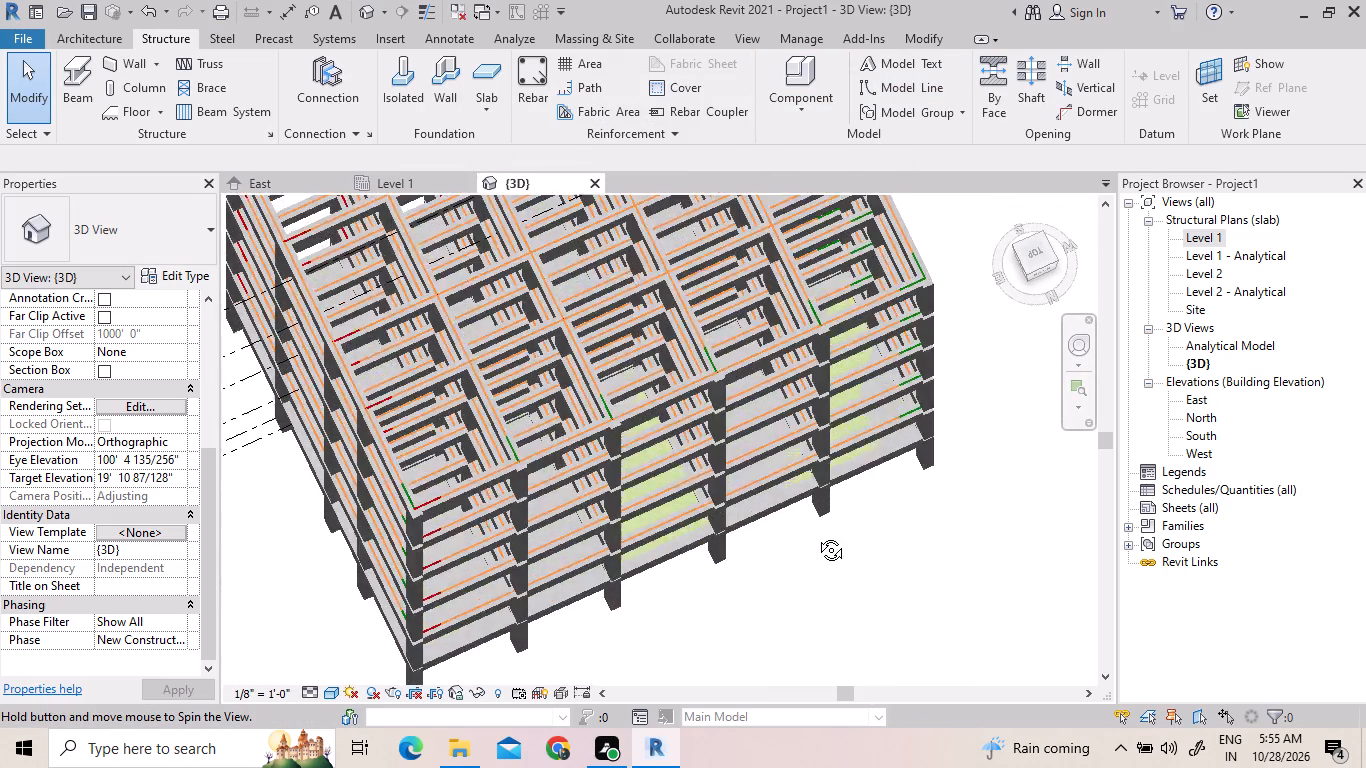
pyautogui.keyDown('shift'); pyautogui.moveTo(816, 535); pyautogui.dragTo(905, 700, button='middle'); pyautogui.keyUp('shift')
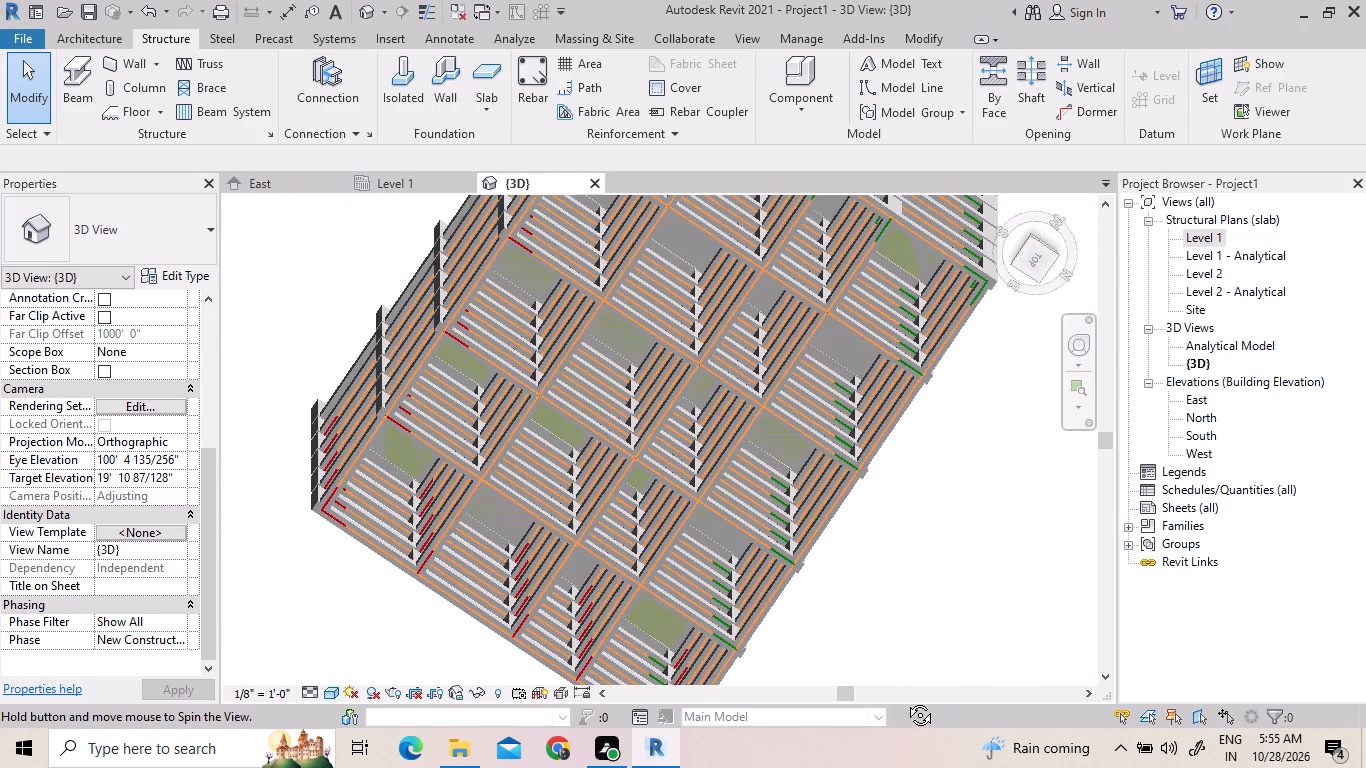
pyautogui.keyDown('shift'); pyautogui.moveTo(905, 700); pyautogui.dragTo(793, 280, button='middle'); pyautogui.keyUp('shift')
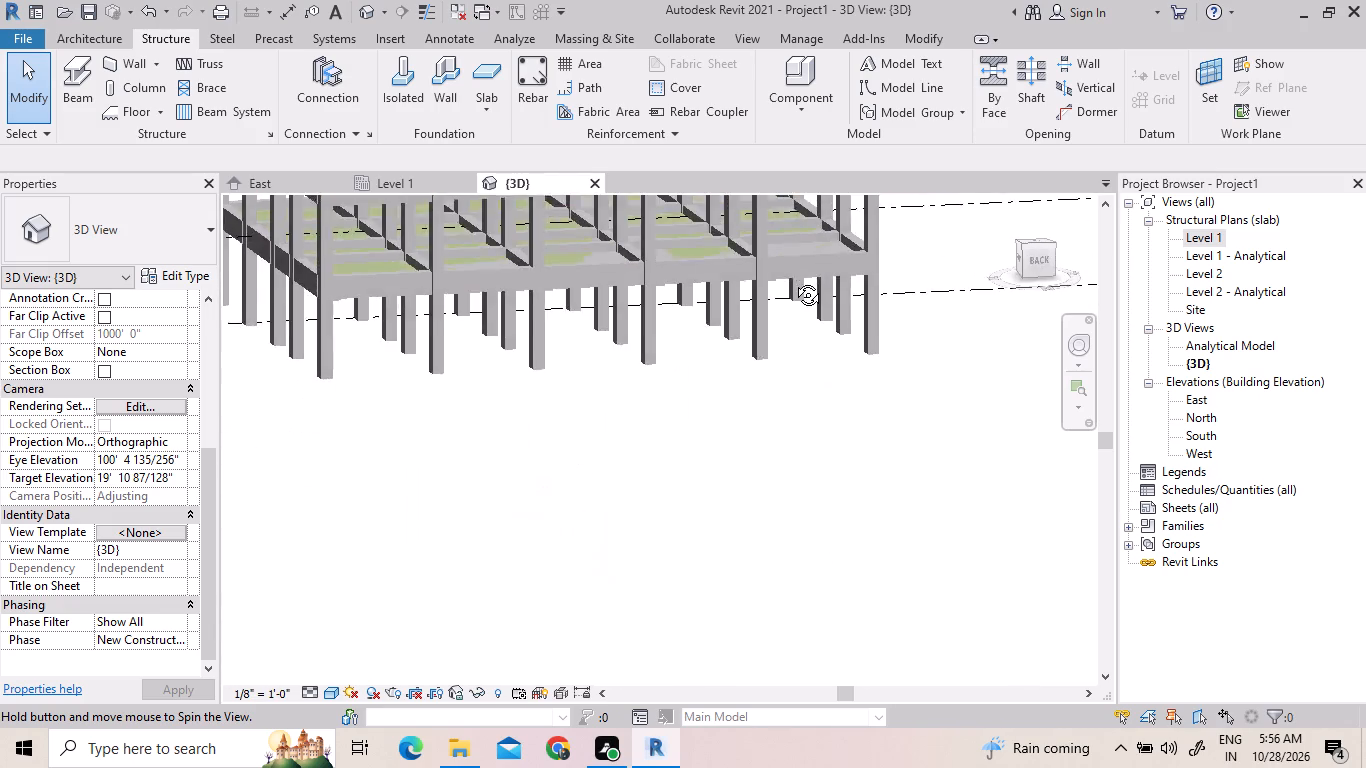
pyautogui.keyDown('shift'); pyautogui.moveTo(793, 280); pyautogui.dragTo(818, 389, button='middle'); pyautogui.keyUp('shift')
pyautogui.scroll(7, 834, 447)
pyautogui.scroll(-3, 837, 444)
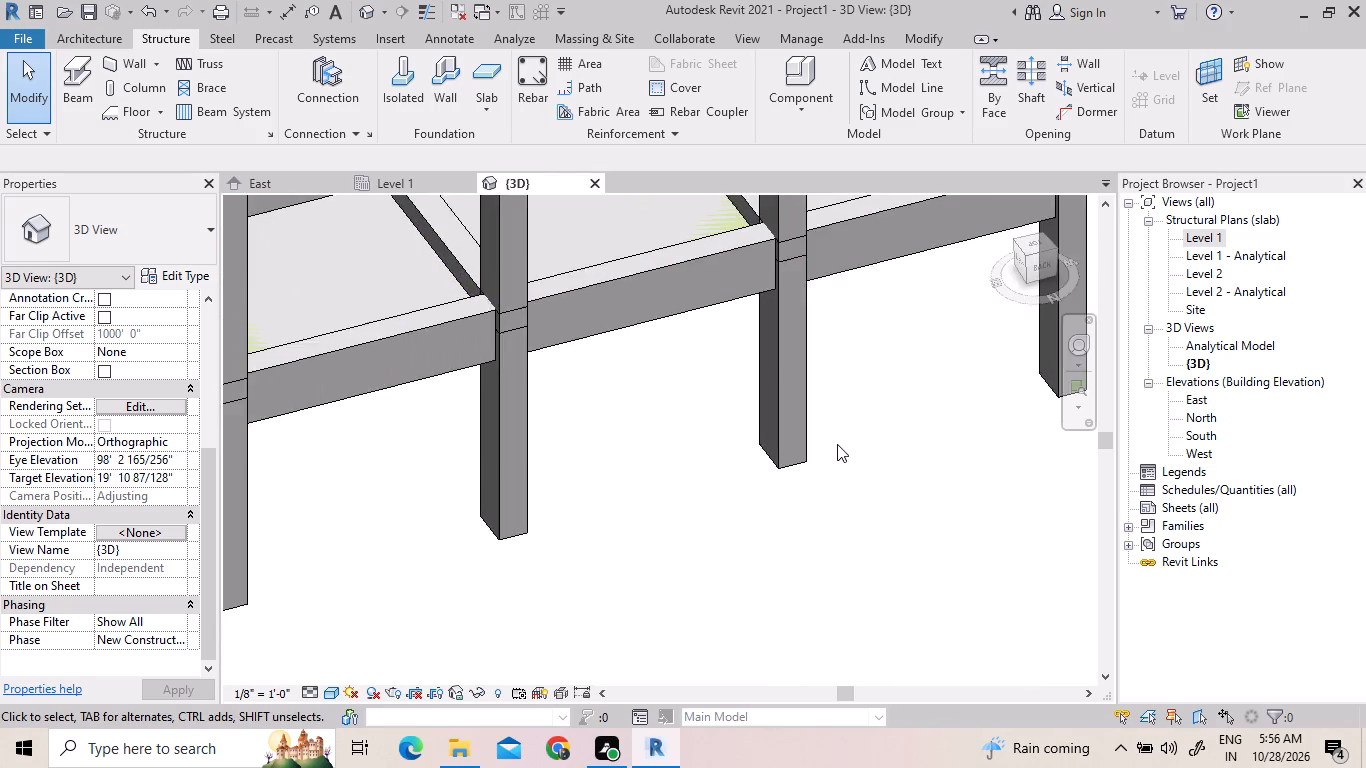
# Examine the whole multi-storey frame in 3D, from the side and slightly above, down to the slab at its base.
pyautogui.scroll(-12, 837, 444)
pyautogui.moveTo(840, 444); pyautogui.dragTo(837, 305, button='middle')
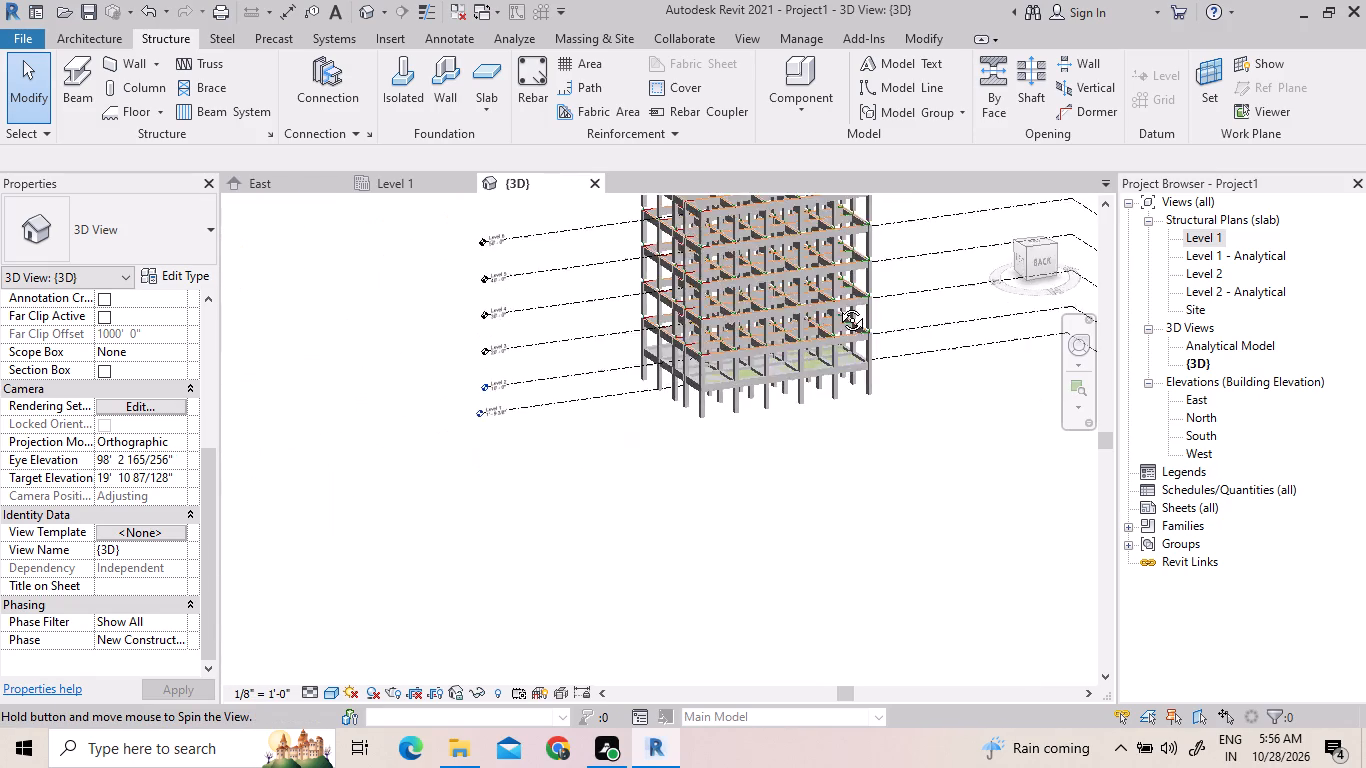
pyautogui.moveTo(837, 305); pyautogui.dragTo(802, 275, button='middle')
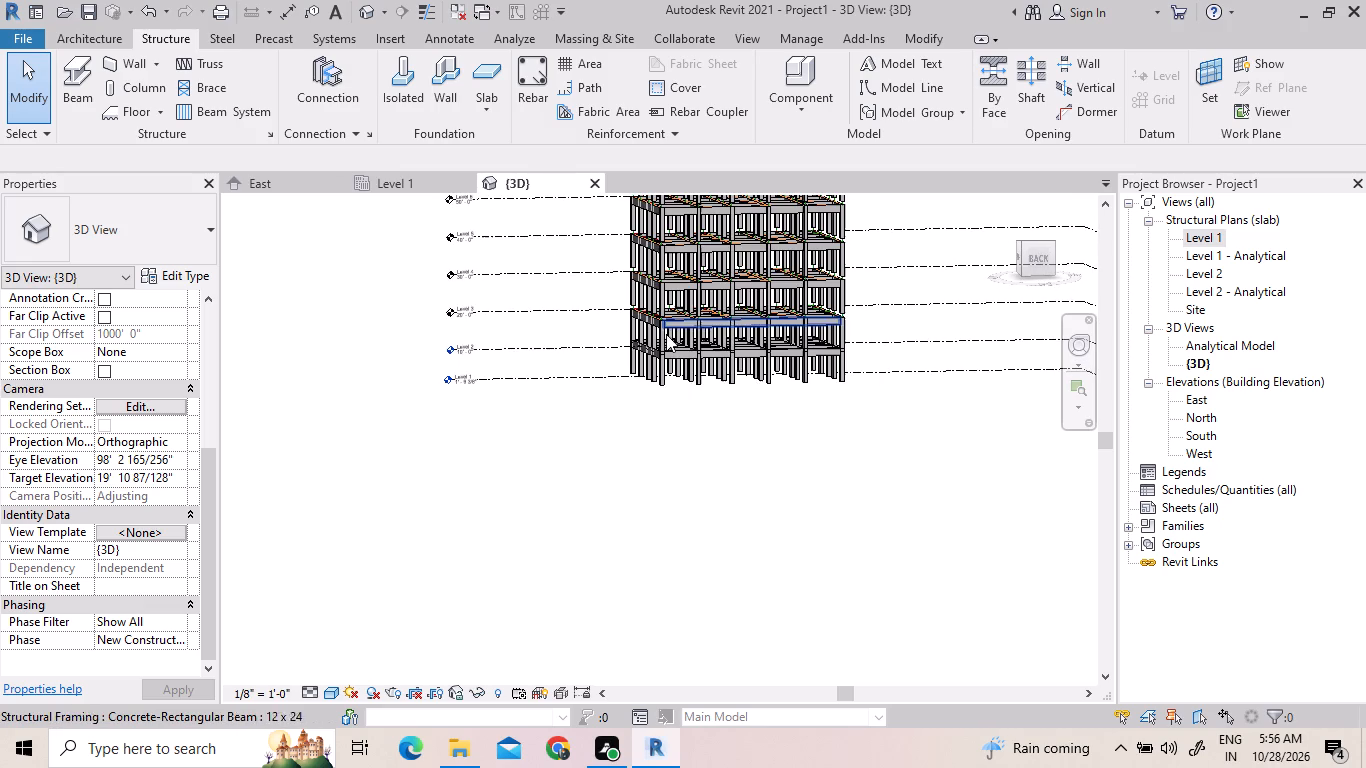
pyautogui.moveTo(696, 387); pyautogui.dragTo(636, 512, button='middle')
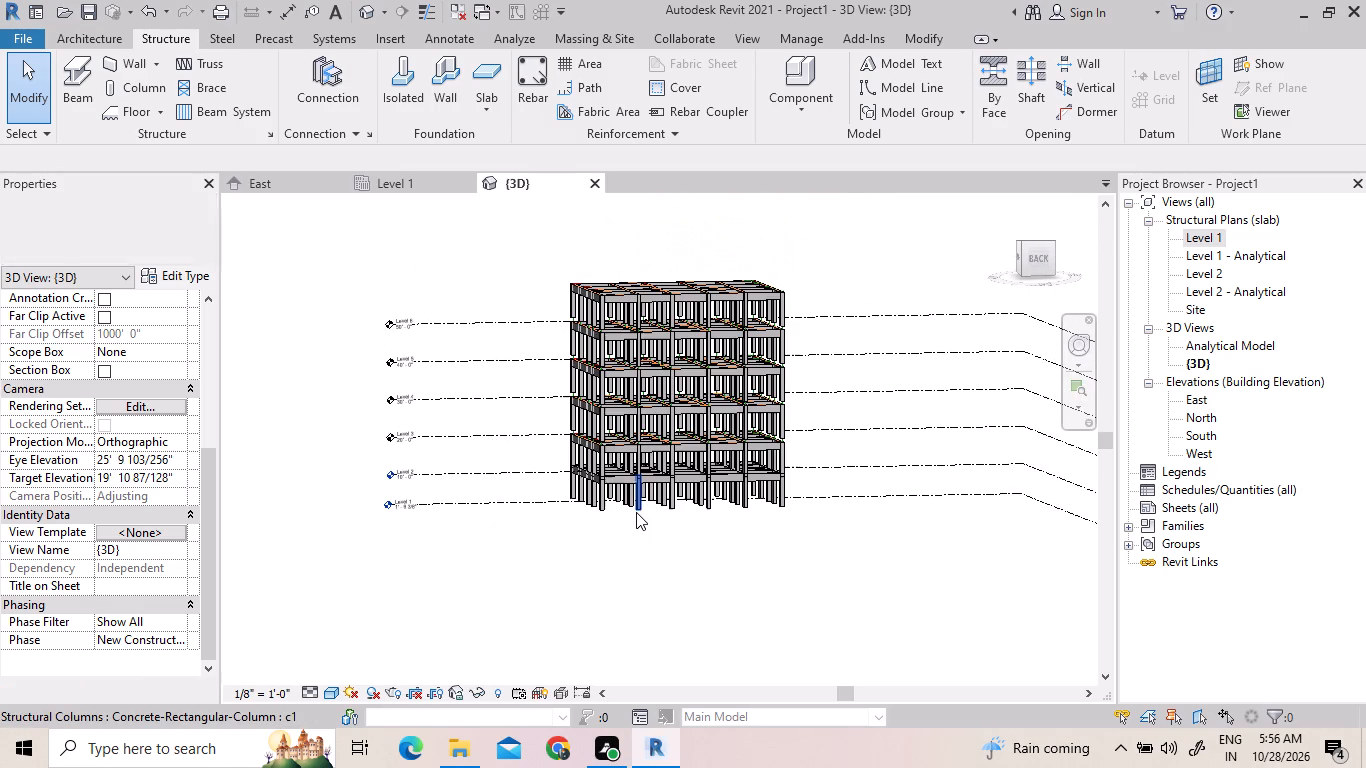
pyautogui.moveTo(636, 512); pyautogui.dragTo(631, 600, button='middle')
pyautogui.keyDown('shift'); pyautogui.scroll(-1, 636, 539); pyautogui.keyUp('shift')
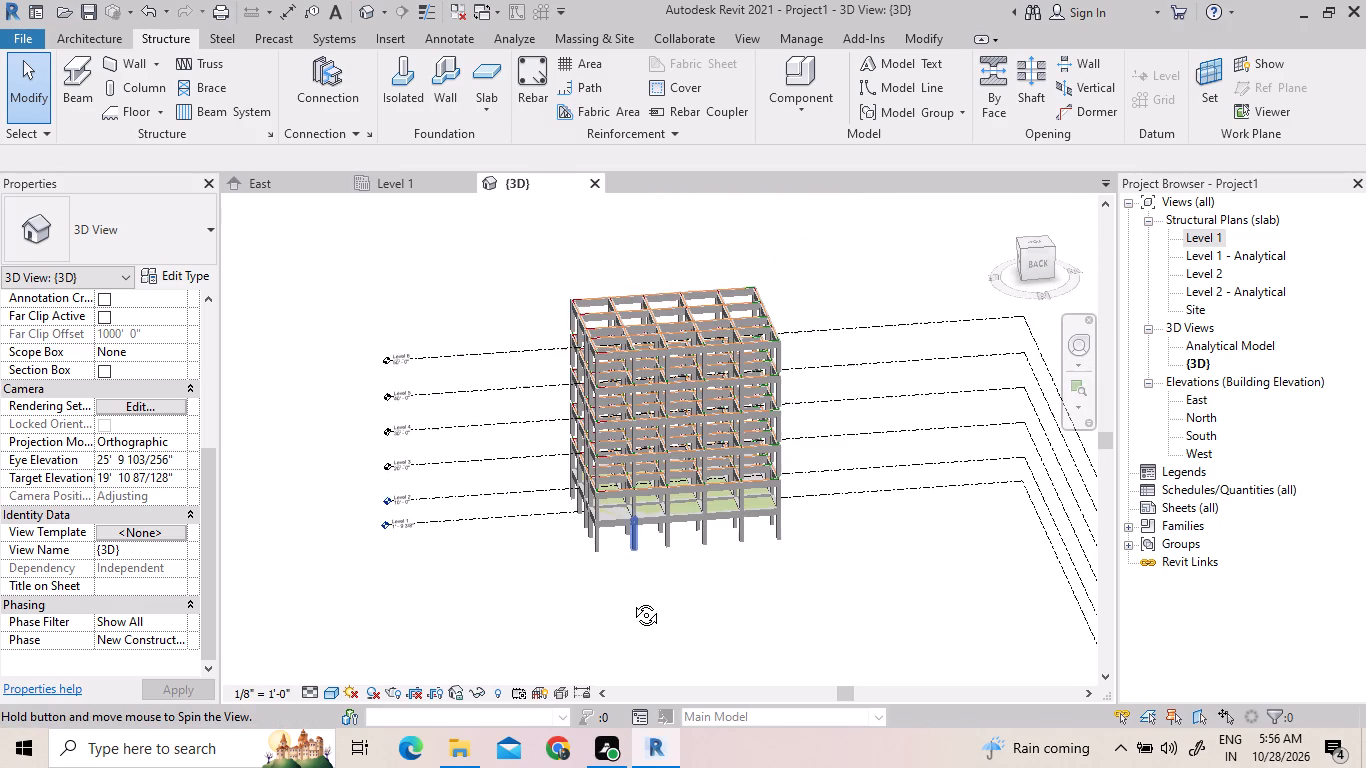
pyautogui.moveTo(631, 600); pyautogui.dragTo(631, 601, button='middle')
pyautogui.scroll(6, 656, 520)
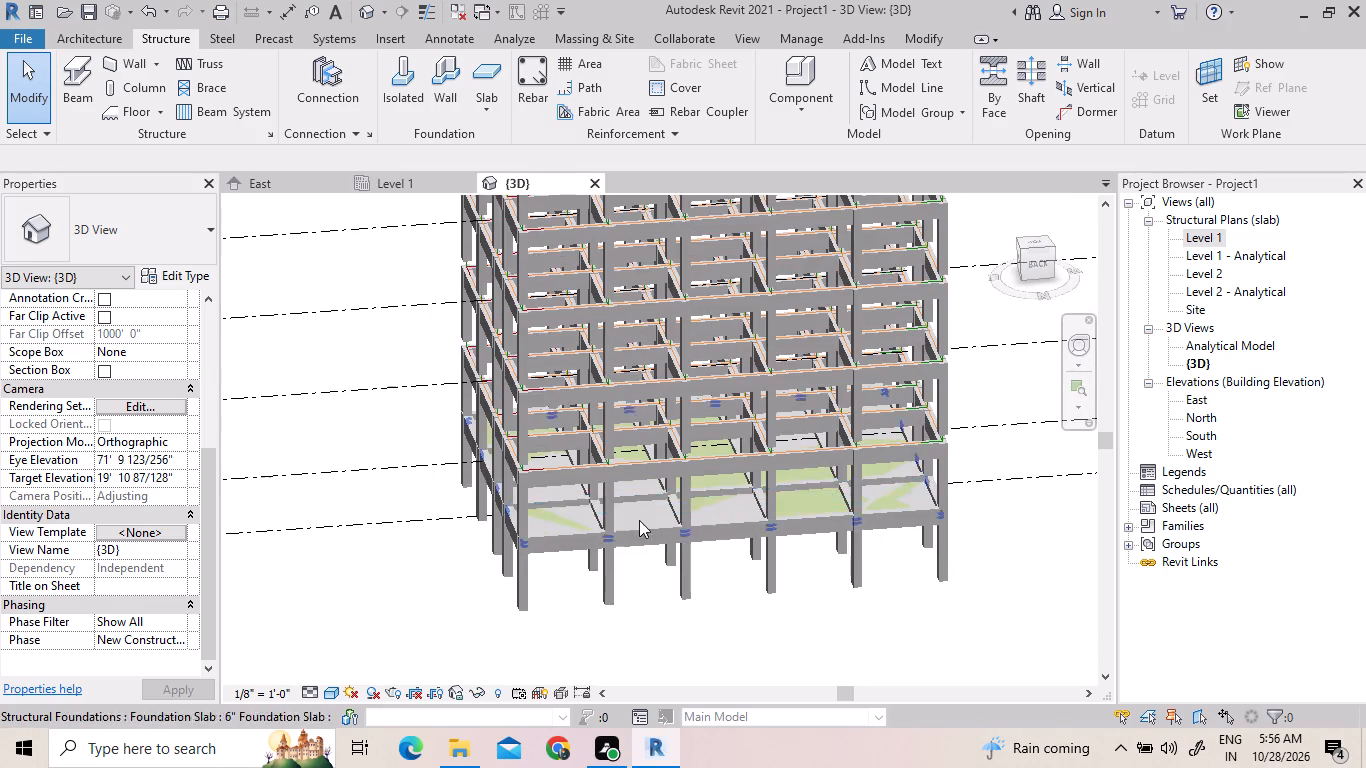
# Select the 6" foundation slab at the base of the frame and paste it aligned to Levels 1 to 6.
pyautogui.click(634, 511)
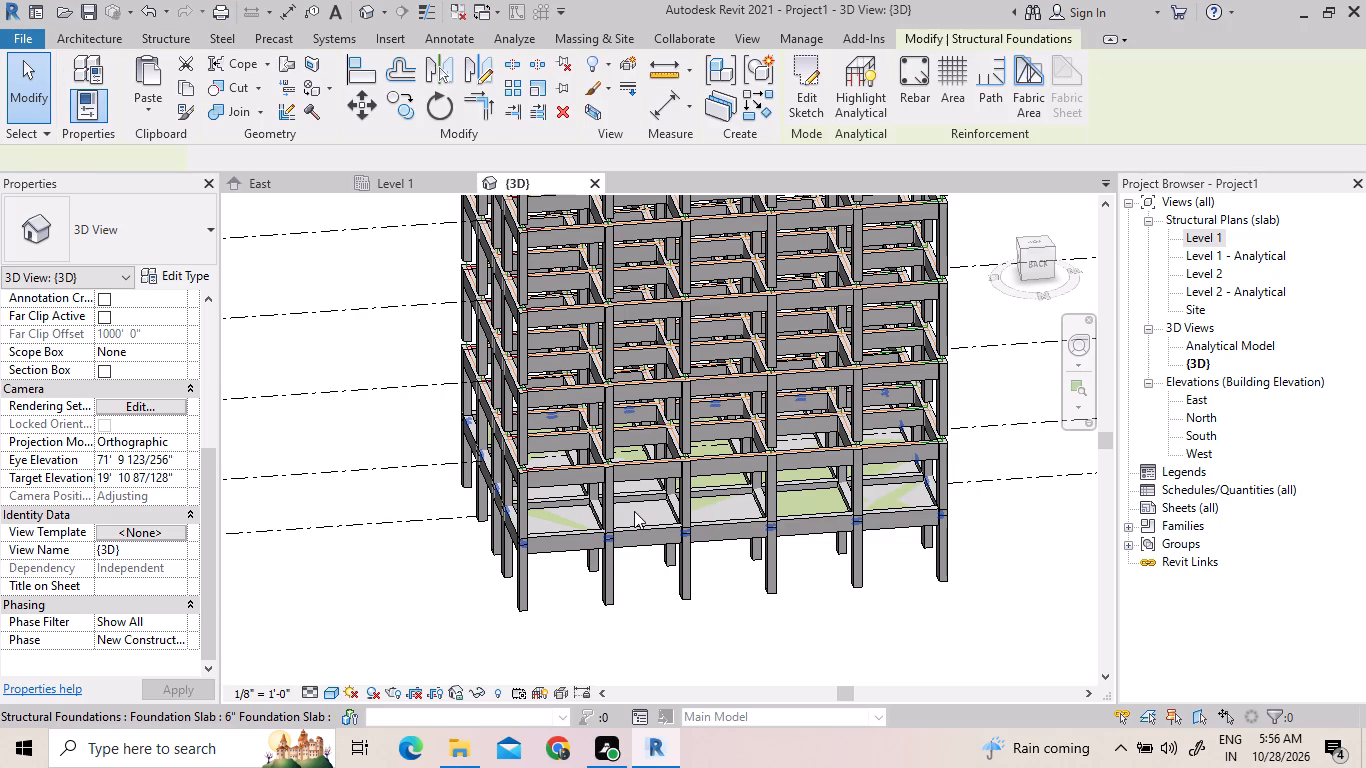
pyautogui.scroll(5, 634, 511)
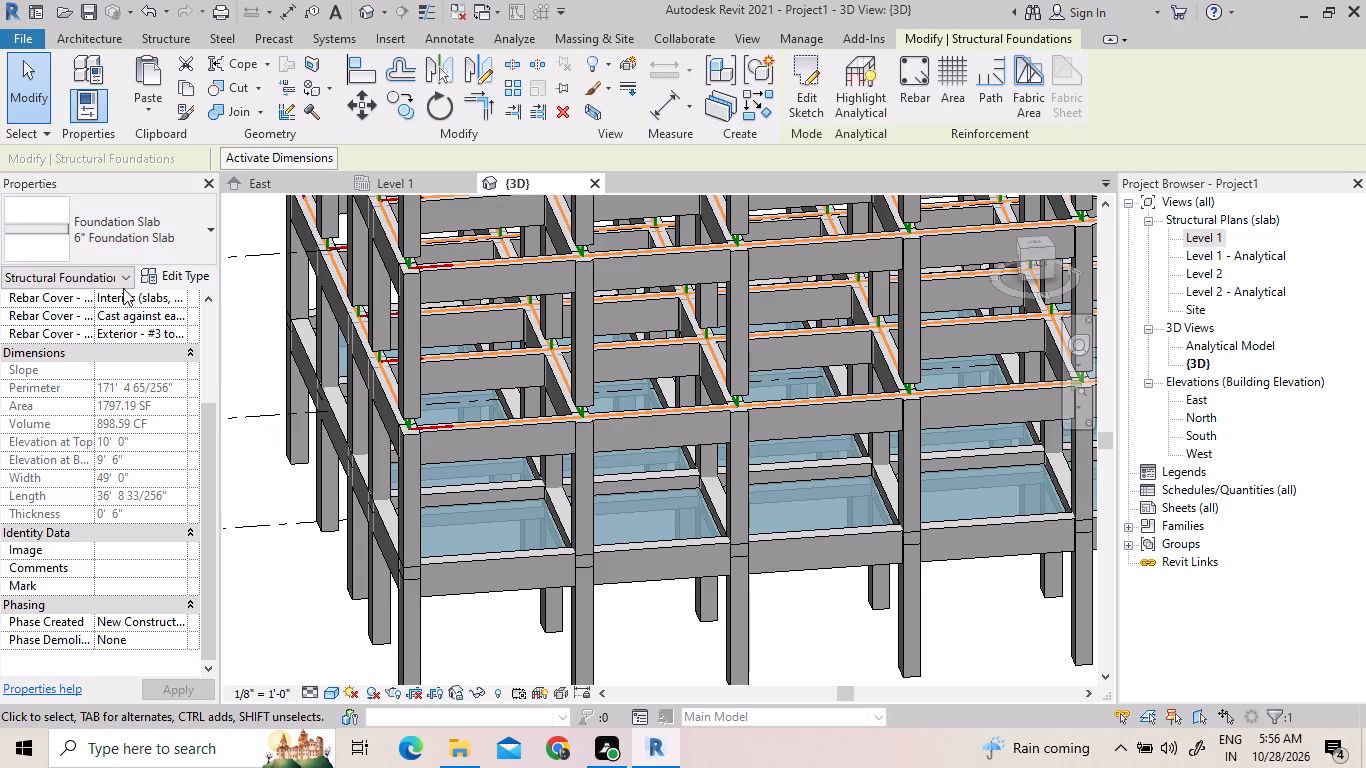
pyautogui.scroll(4, 170, 425)
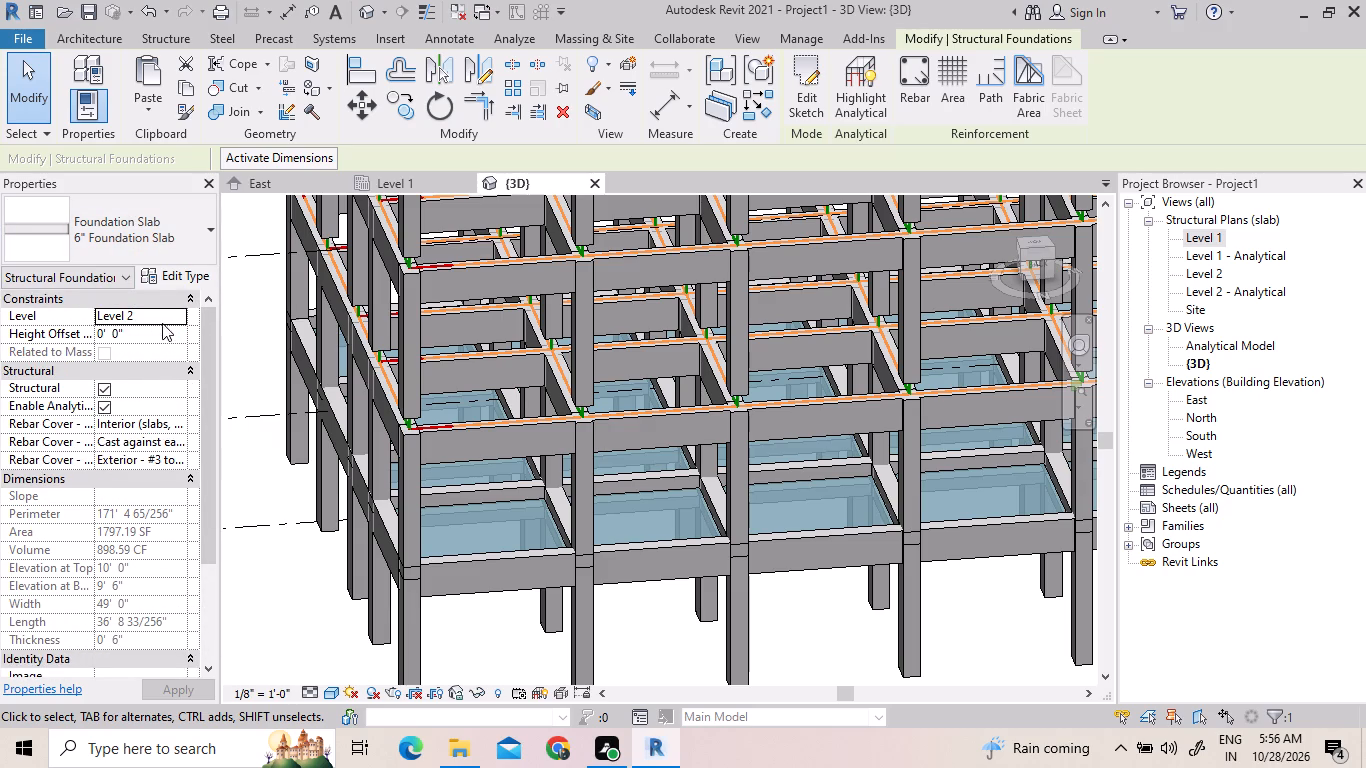
pyautogui.click(162, 317)
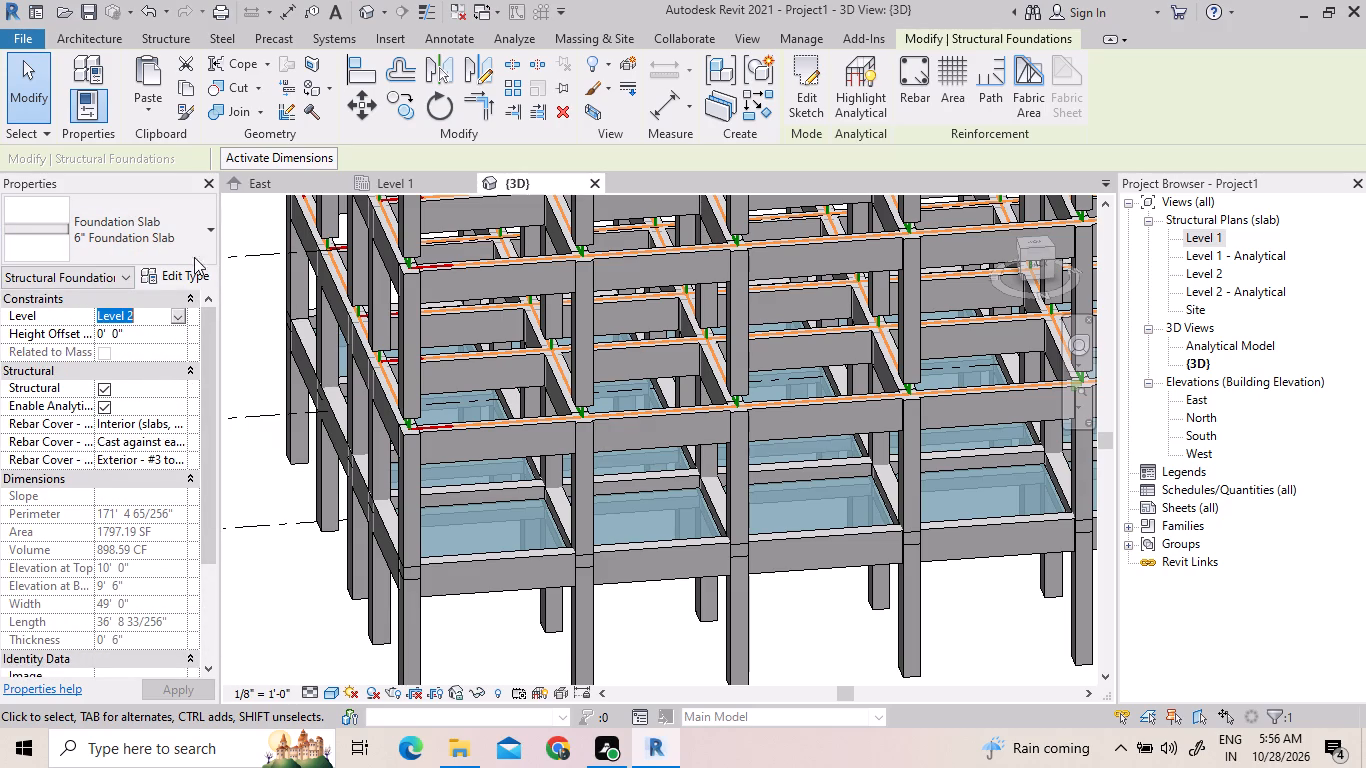
pyautogui.click(399, 106)
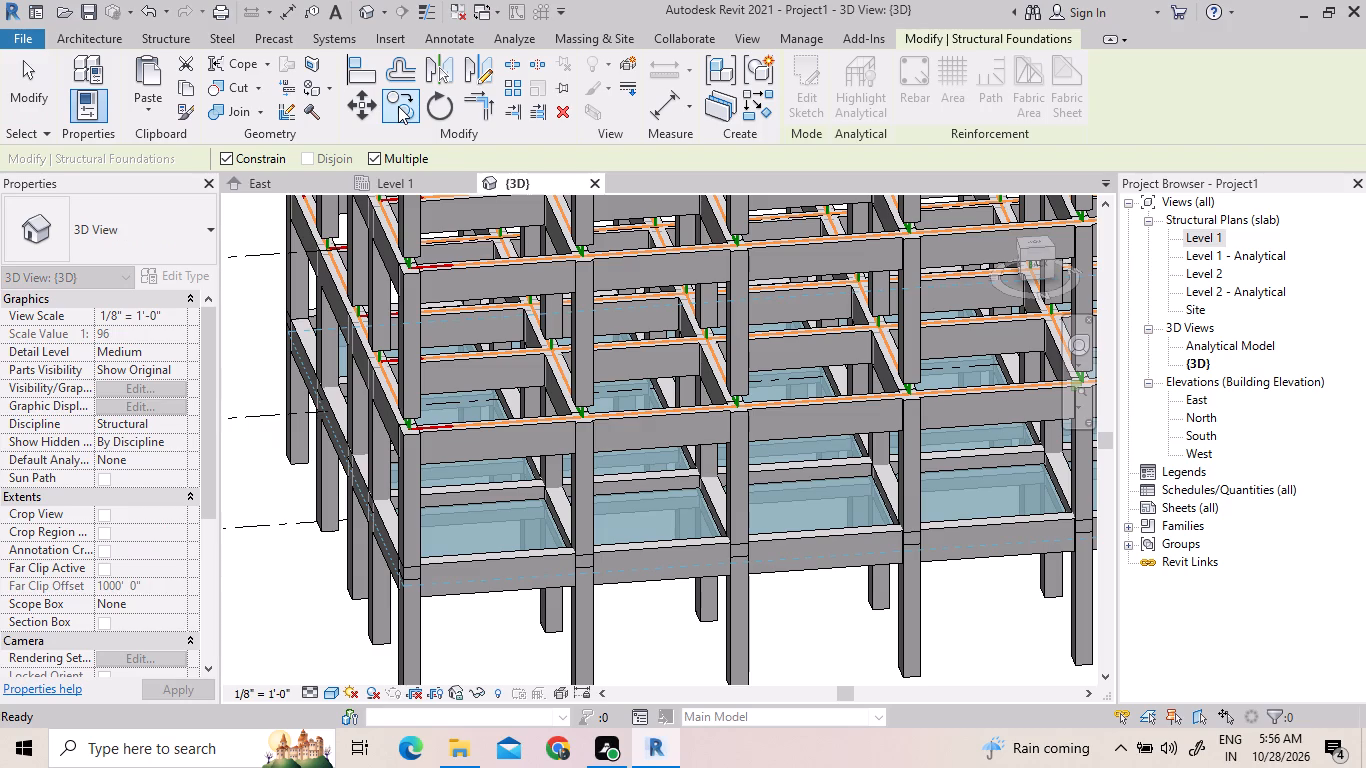
pyautogui.click(398, 106)
pyautogui.click(158, 116)
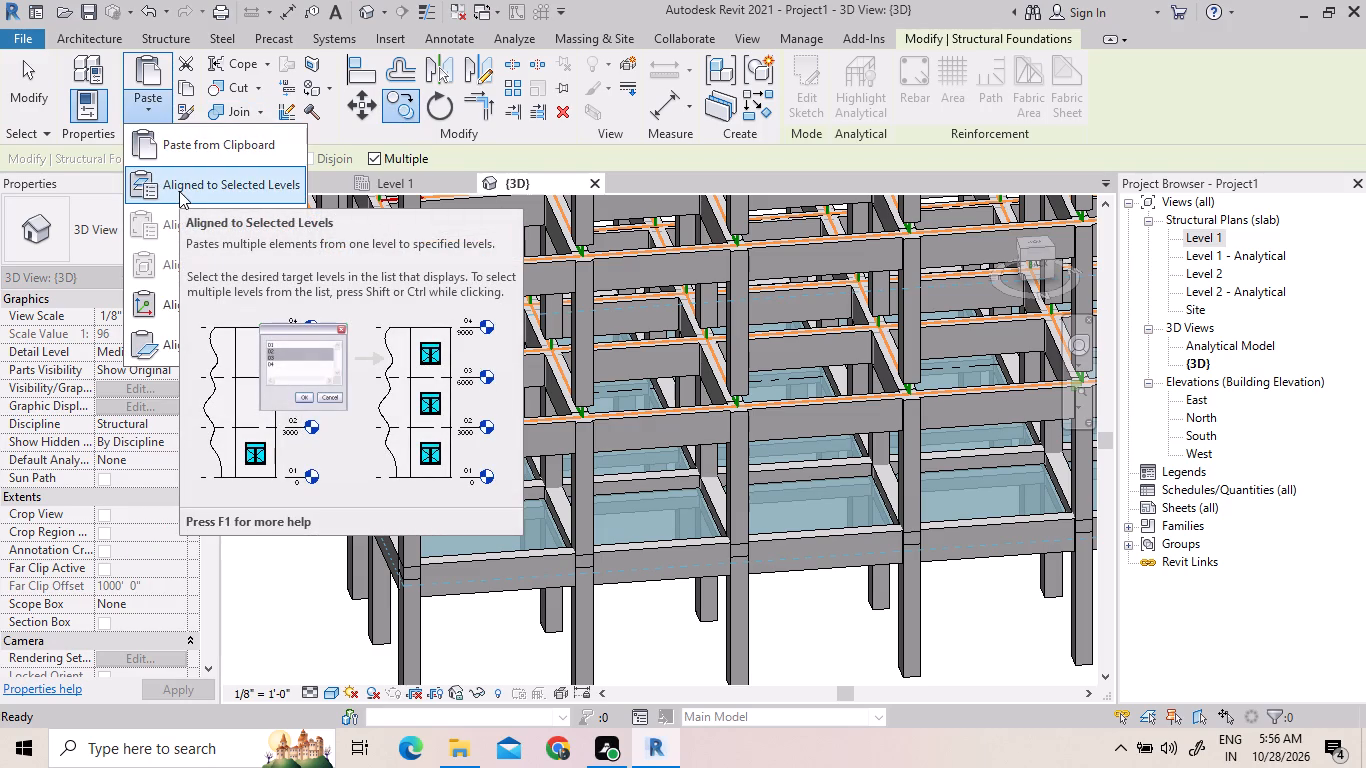
pyautogui.click(179, 191)
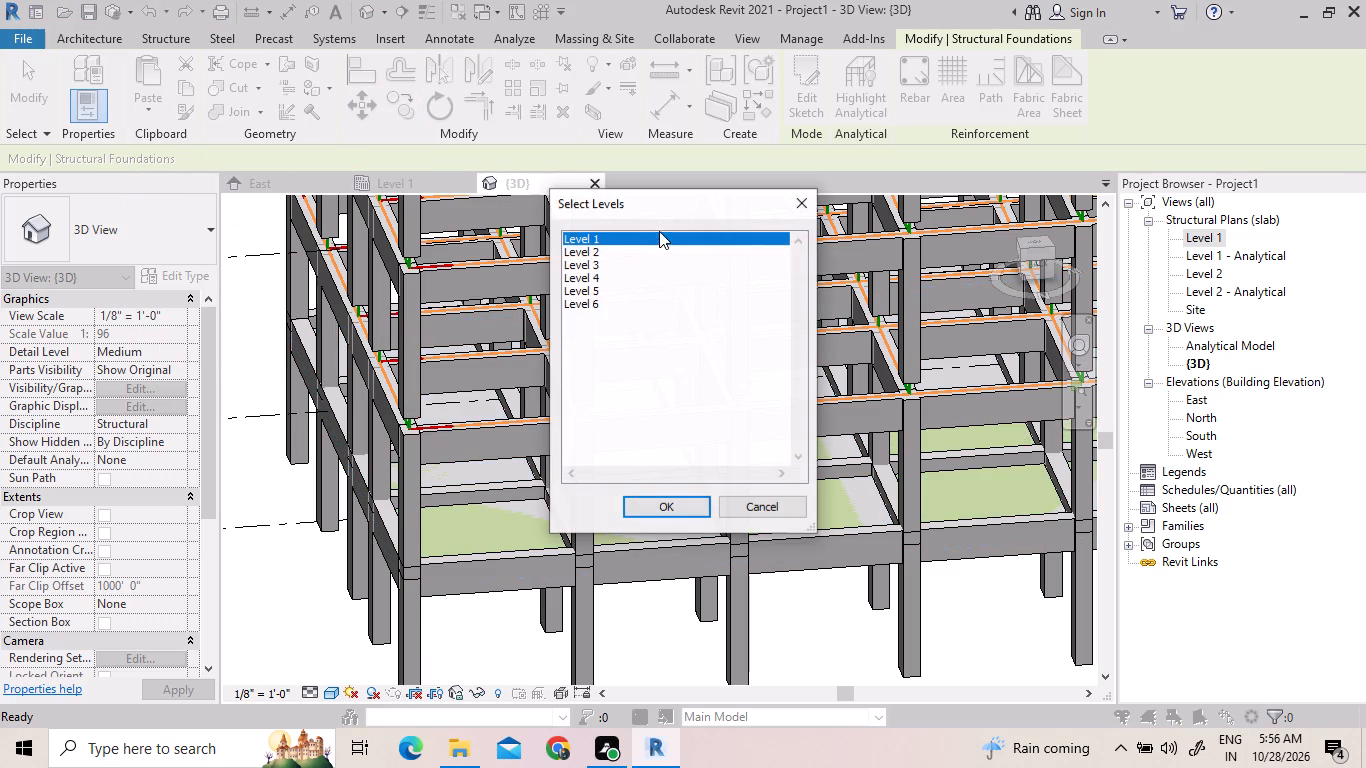
pyautogui.moveTo(658, 235); pyautogui.dragTo(660, 315)
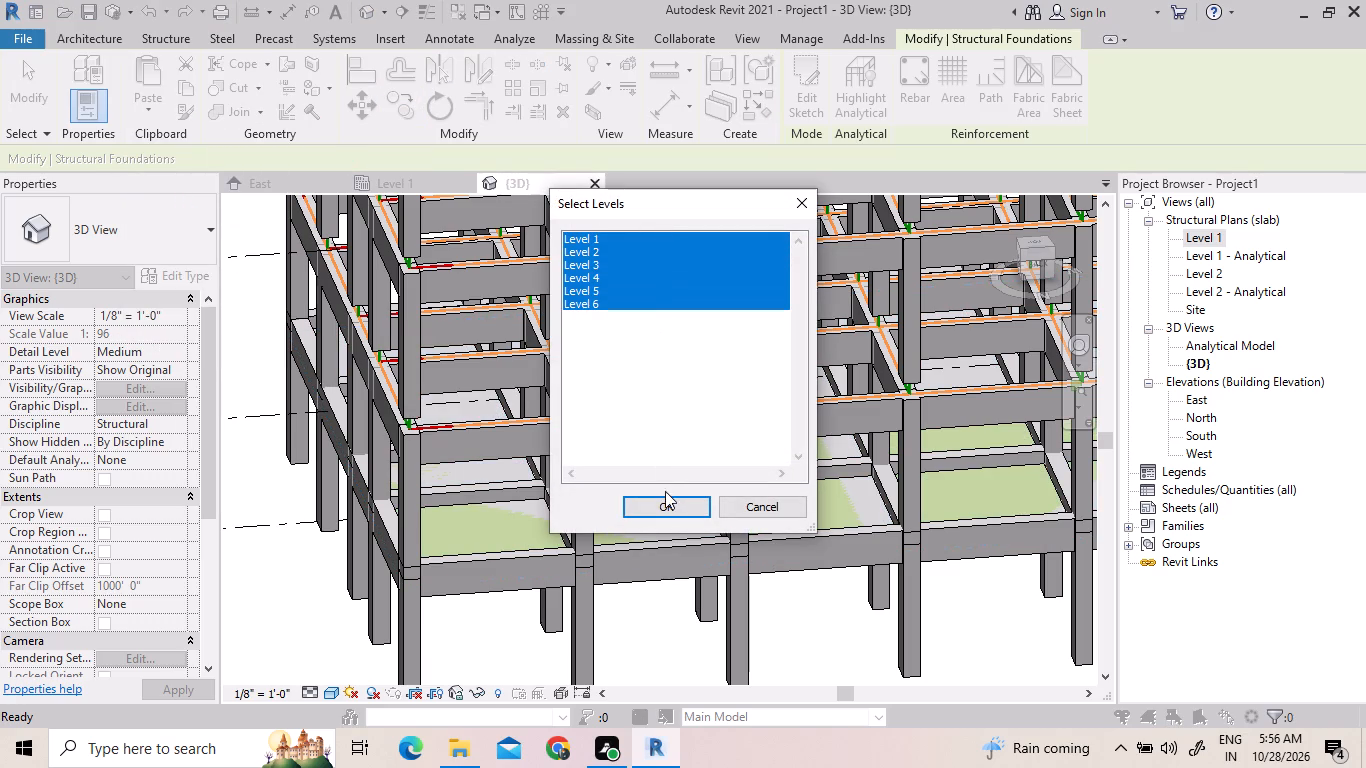
pyautogui.click(669, 505)
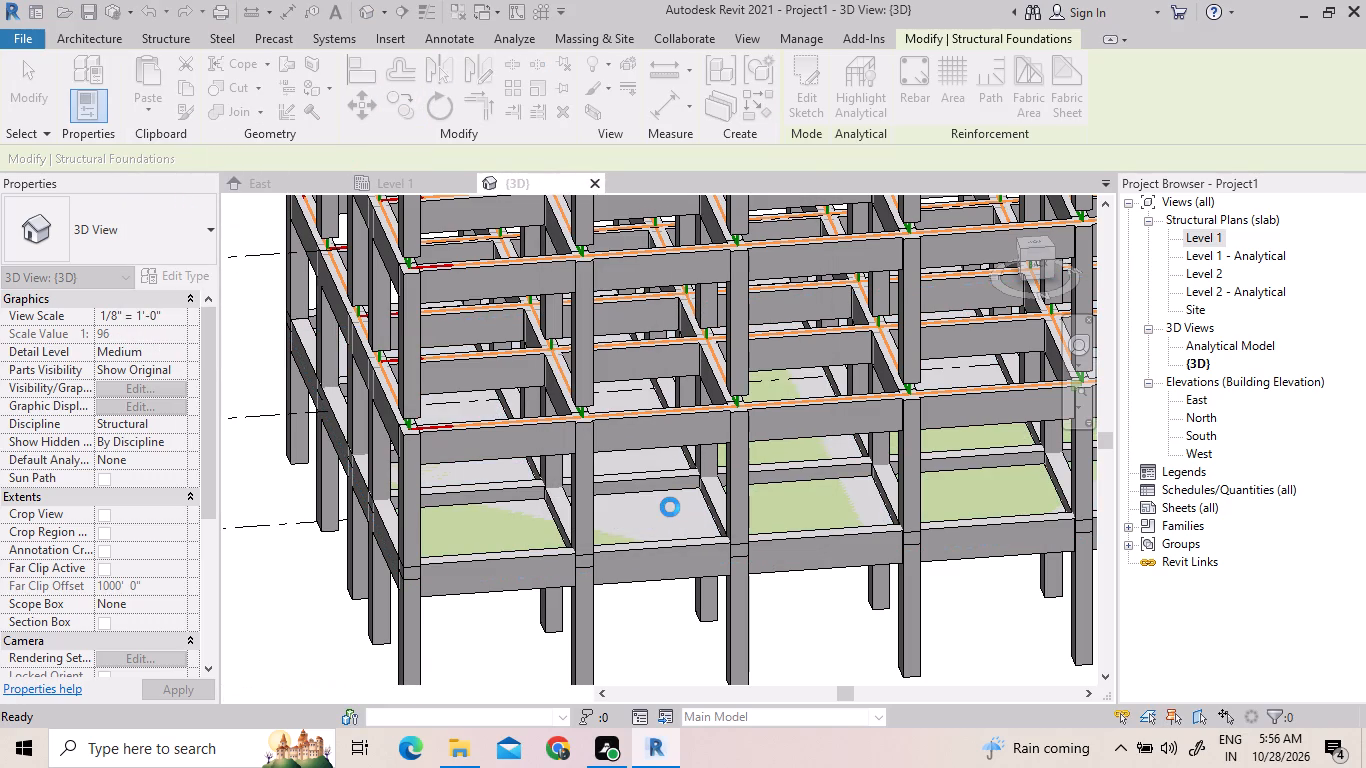
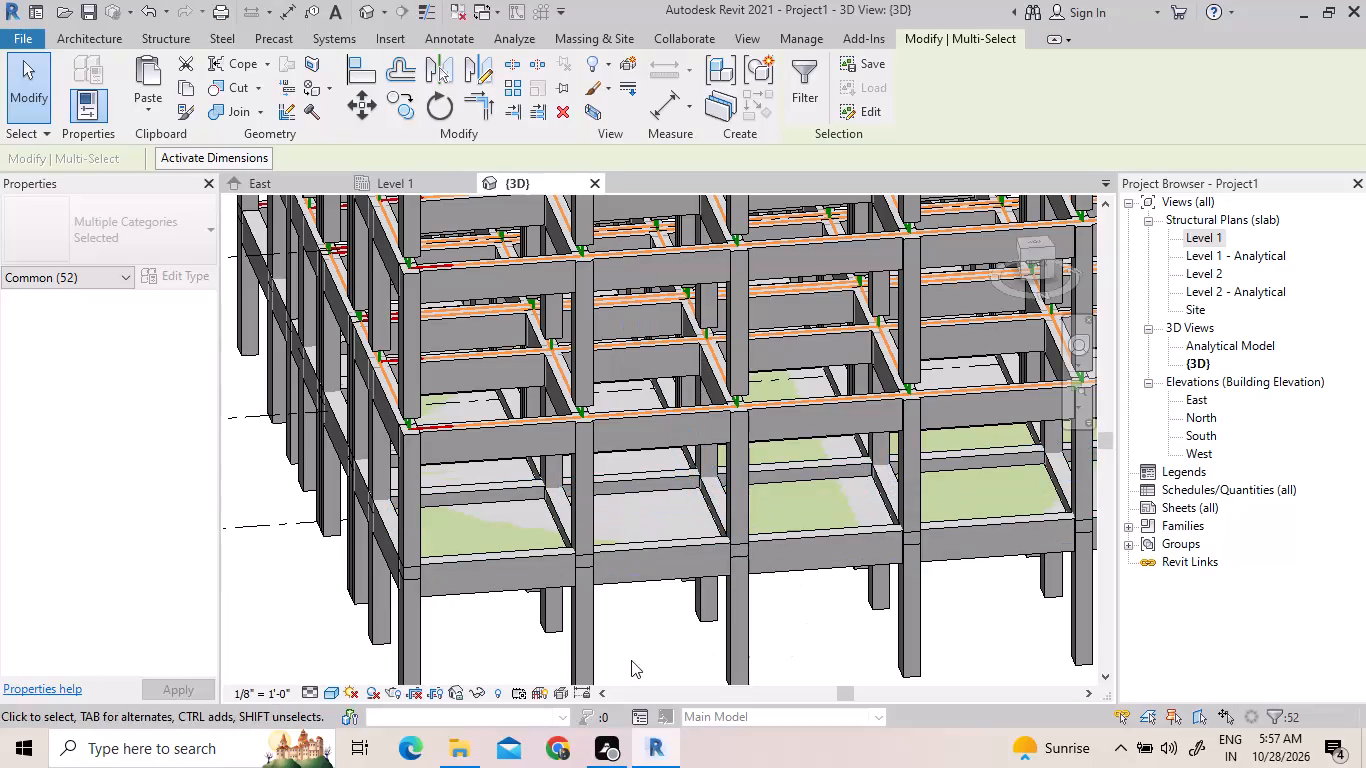
# Examine the multi-storey frame in 3D from its base to the top storey, checking the pasted slabs at each level.
pyautogui.scroll(1, 631, 659)
pyautogui.scroll(-8, 653, 574)
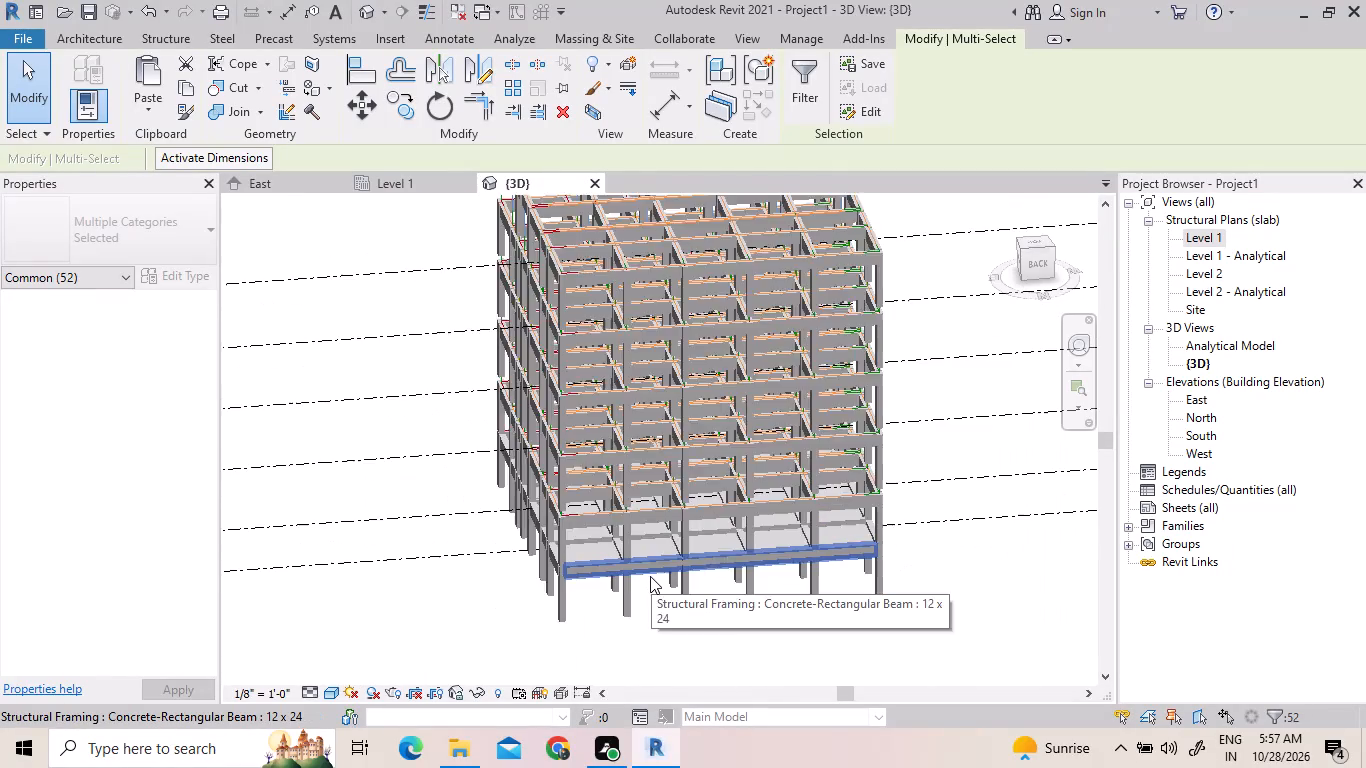
pyautogui.moveTo(646, 578); pyautogui.dragTo(583, 629, button='middle')
pyautogui.scroll(-1, 643, 580)
pyautogui.scroll(8, 605, 349)
pyautogui.scroll(-5, 605, 360)
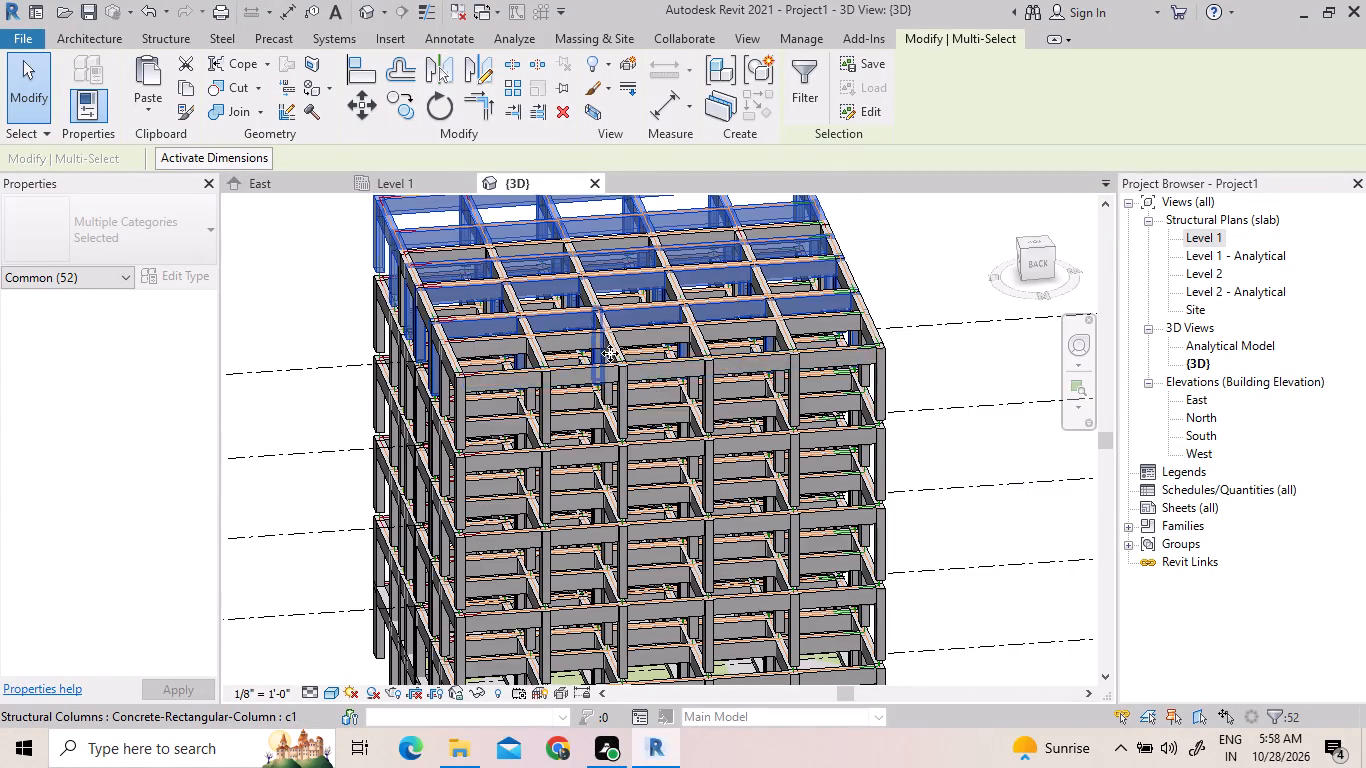
pyautogui.scroll(-2, 679, 413)
pyautogui.moveTo(716, 610); pyautogui.dragTo(707, 587, button='middle')
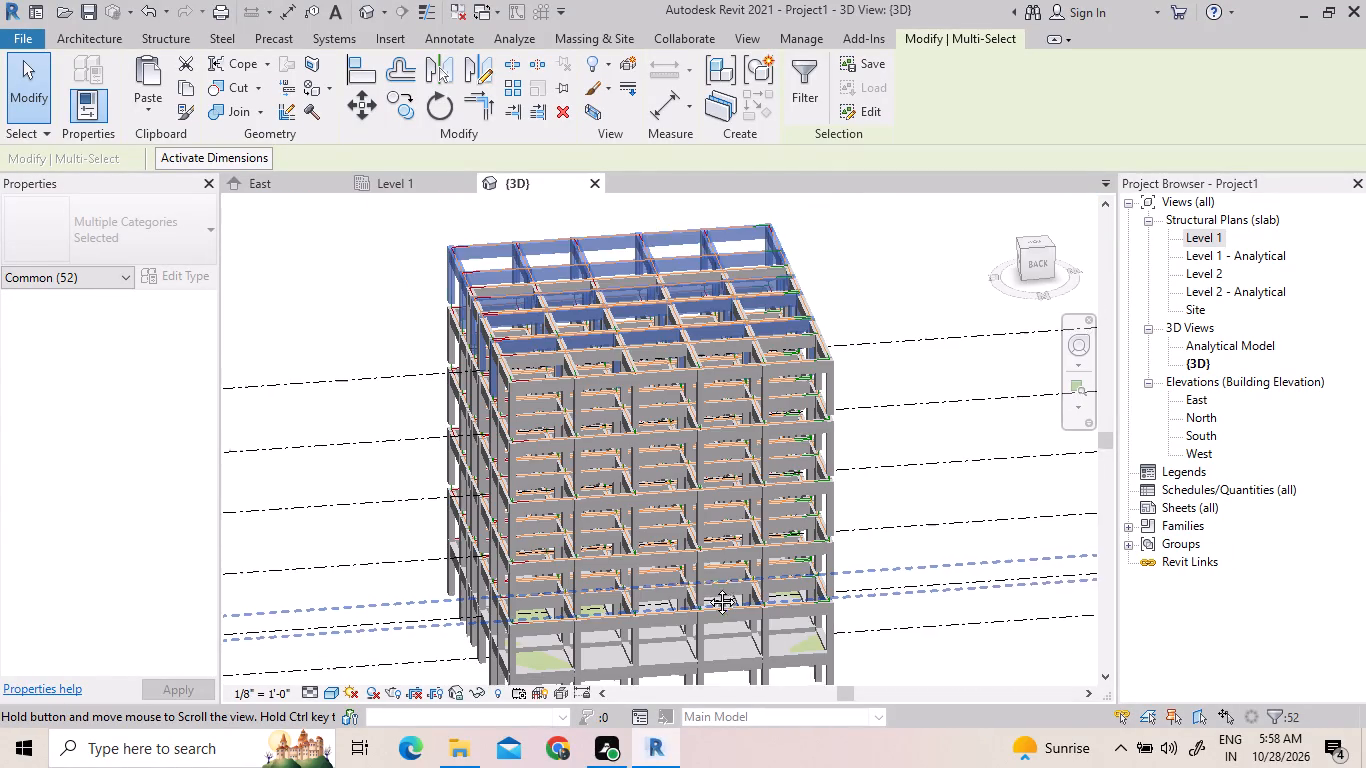
pyautogui.moveTo(707, 587); pyautogui.dragTo(670, 551, button='middle')
pyautogui.scroll(1, 669, 550)
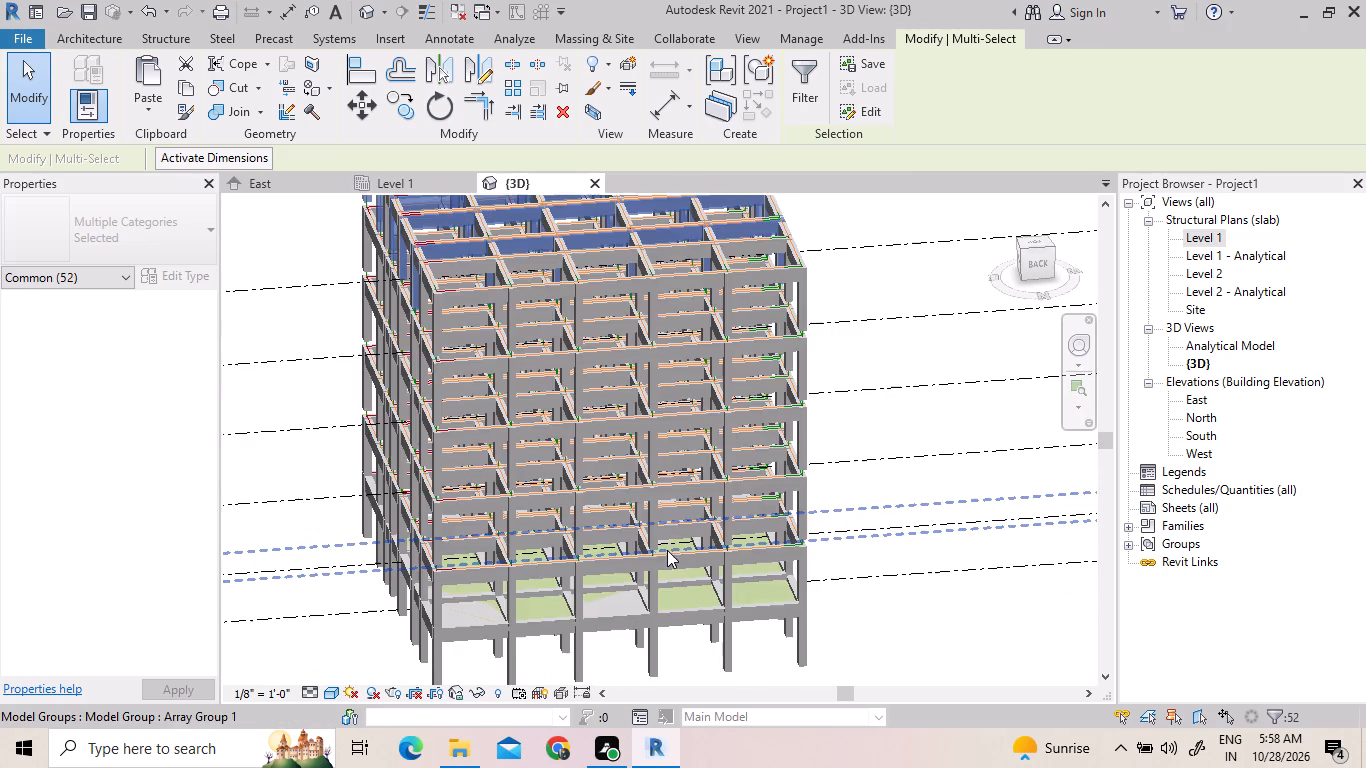
pyautogui.scroll(-1, 941, 539)
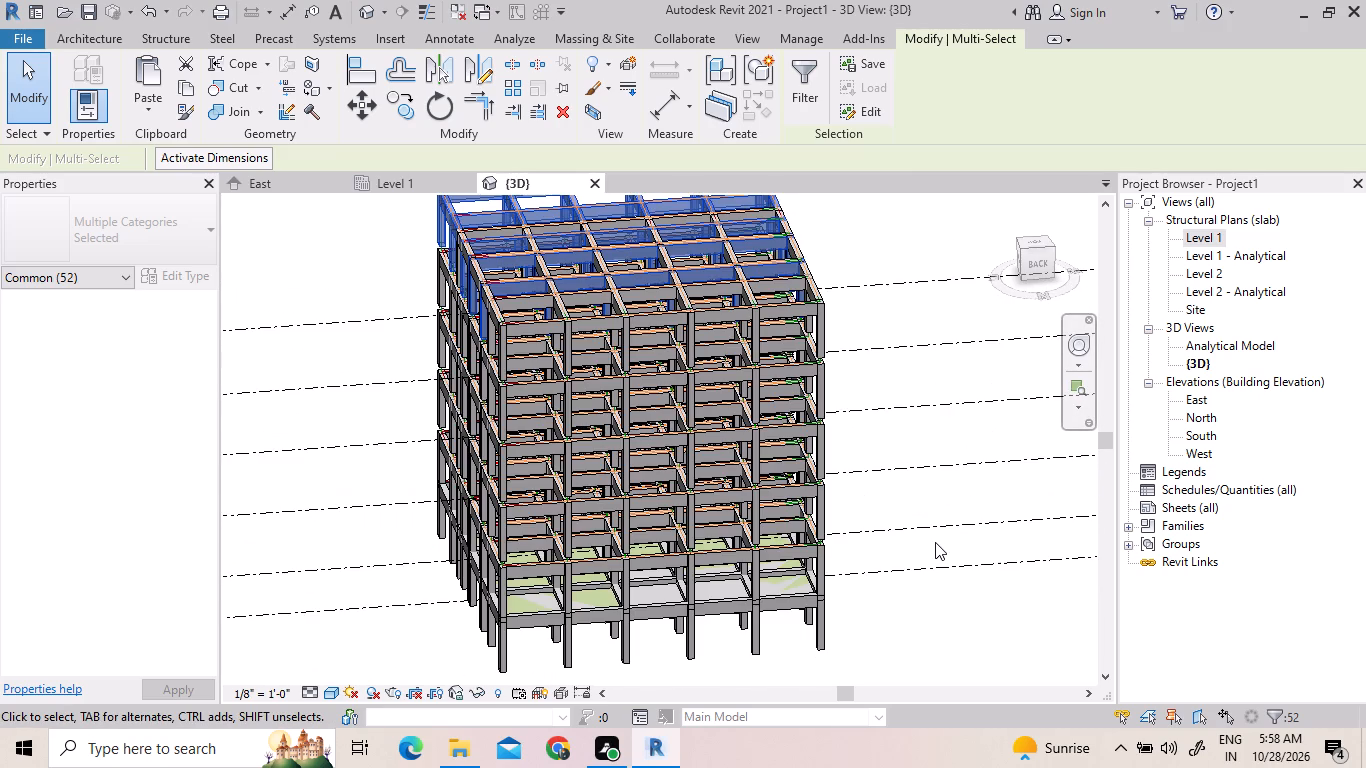
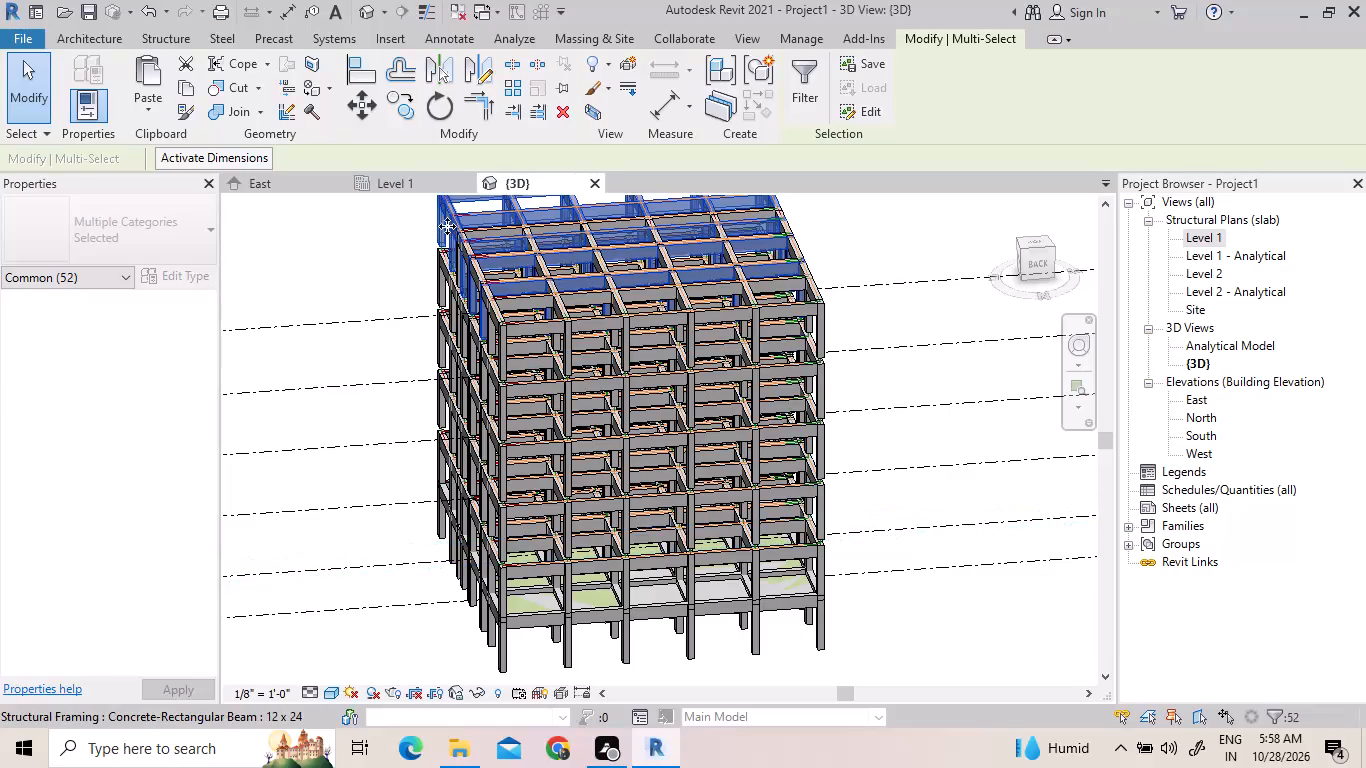
# Examine the pasted frame and its surplus grids in the Level 1 plan and the East elevation.
pyautogui.click(416, 182)
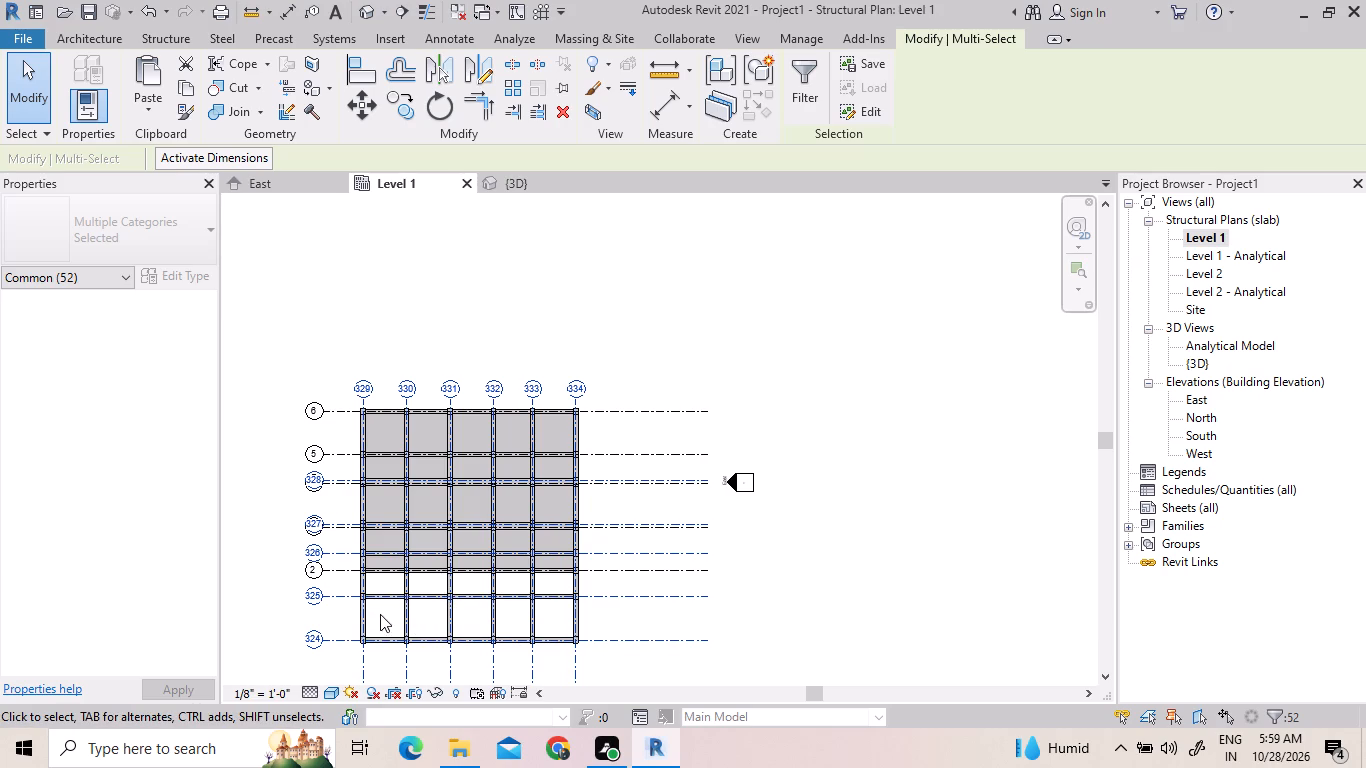
pyautogui.scroll(3, 380, 618)
pyautogui.scroll(-3, 465, 458)
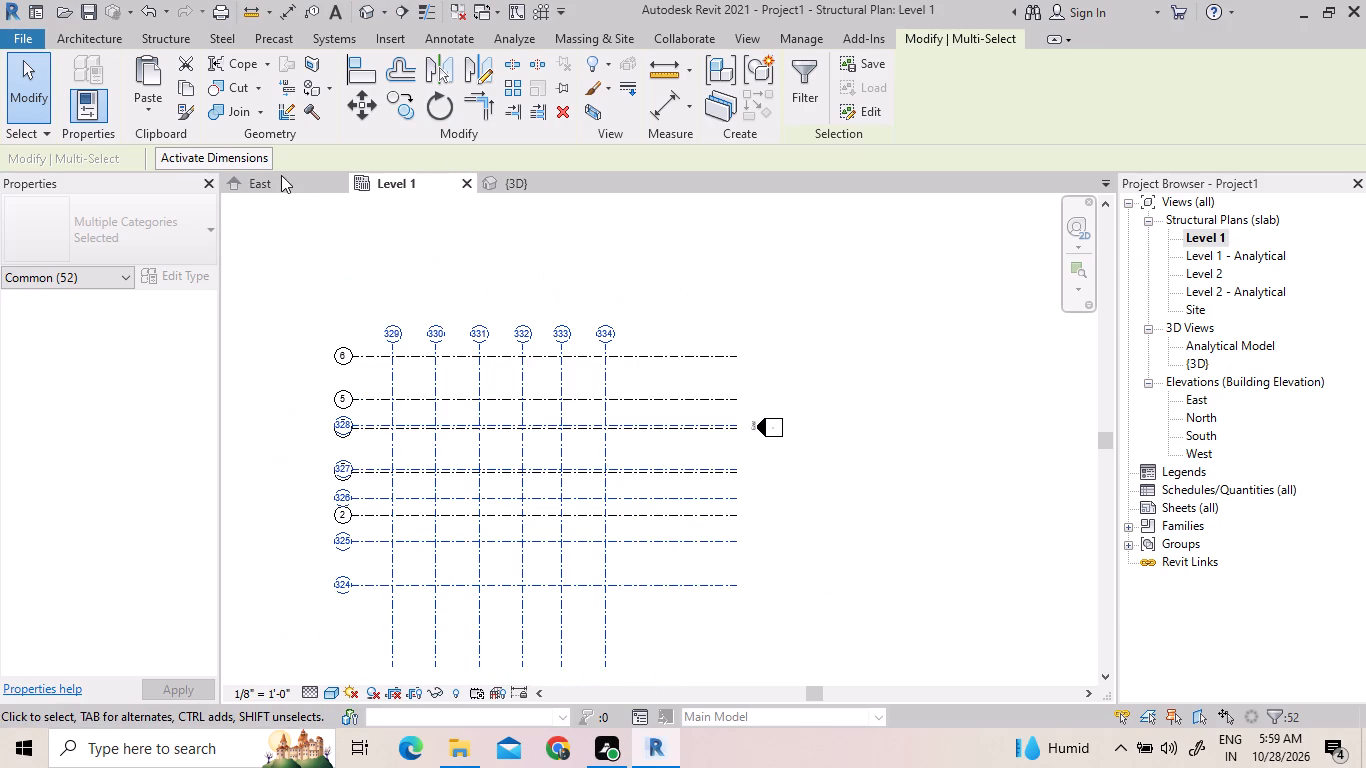
pyautogui.click(280, 175)
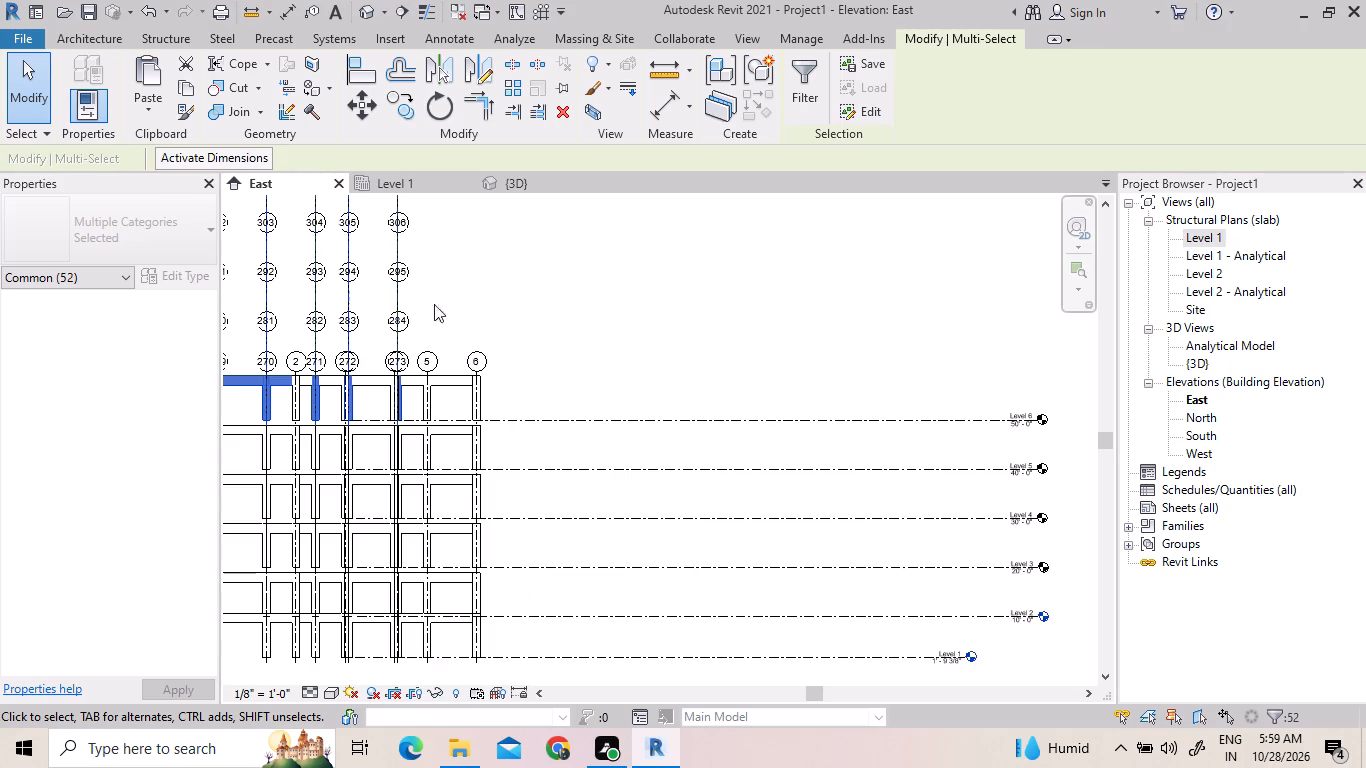
pyautogui.scroll(-4, 572, 329)
pyautogui.scroll(-3, 731, 450)
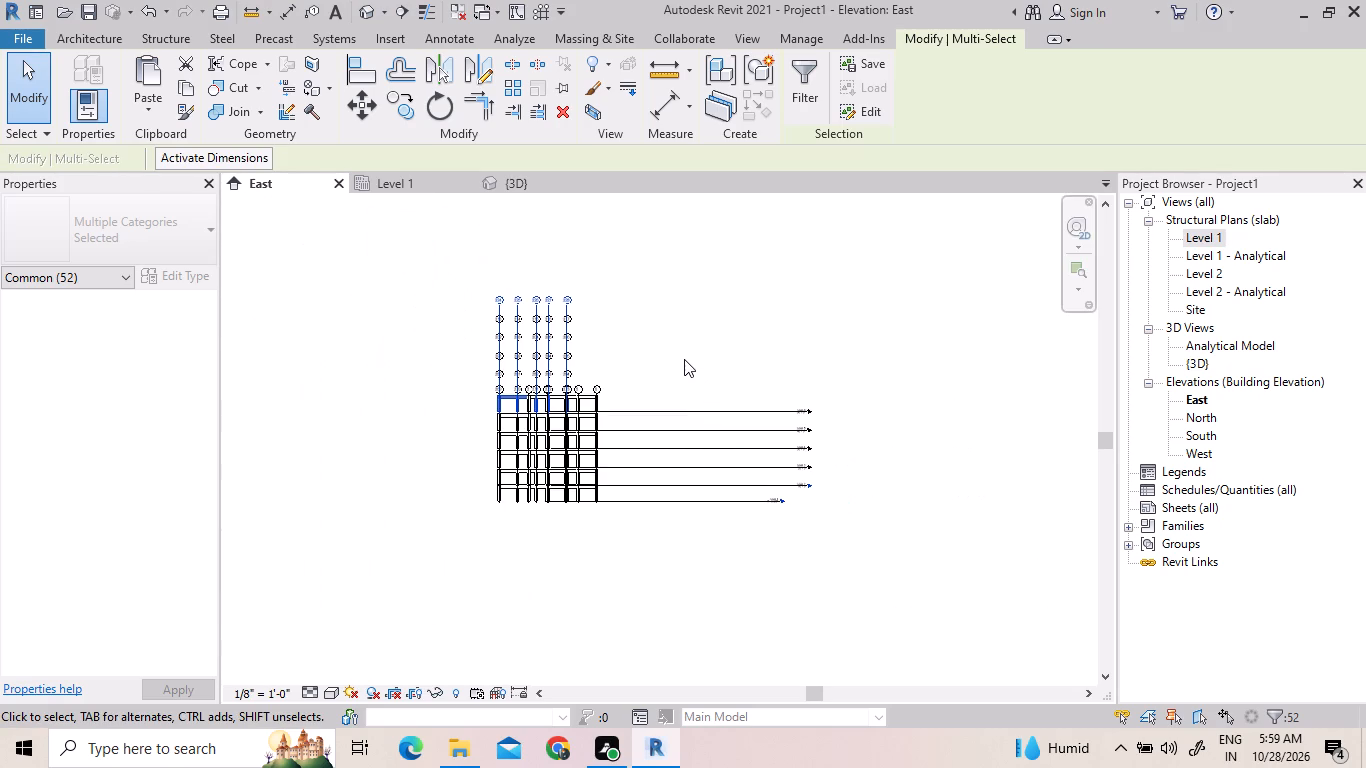
pyautogui.moveTo(684, 359); pyautogui.dragTo(391, 286)
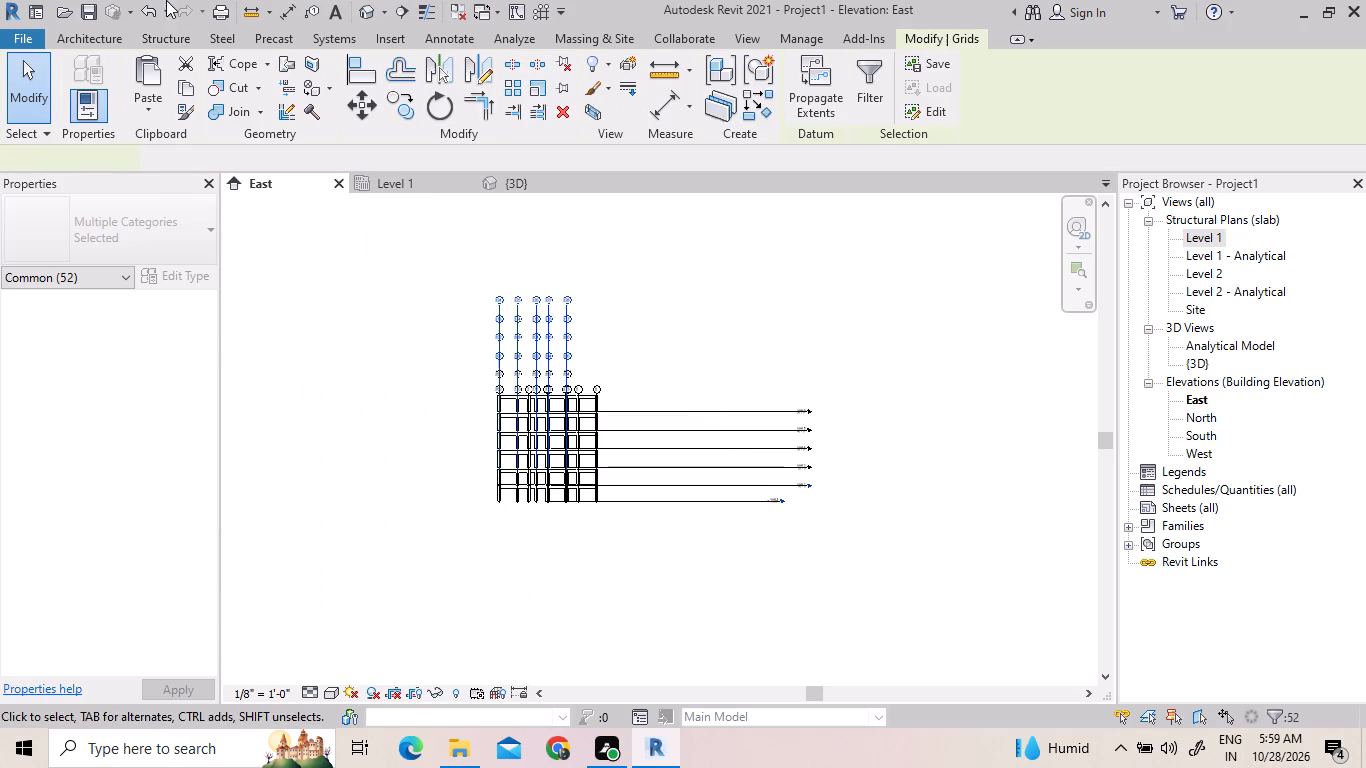
# Undo the recent frame, grid and slab edits back to the Level 1 sketch of the 6" foundation slab.
pyautogui.tripleClick(154, 6)
pyautogui.tripleClick(154, 5)
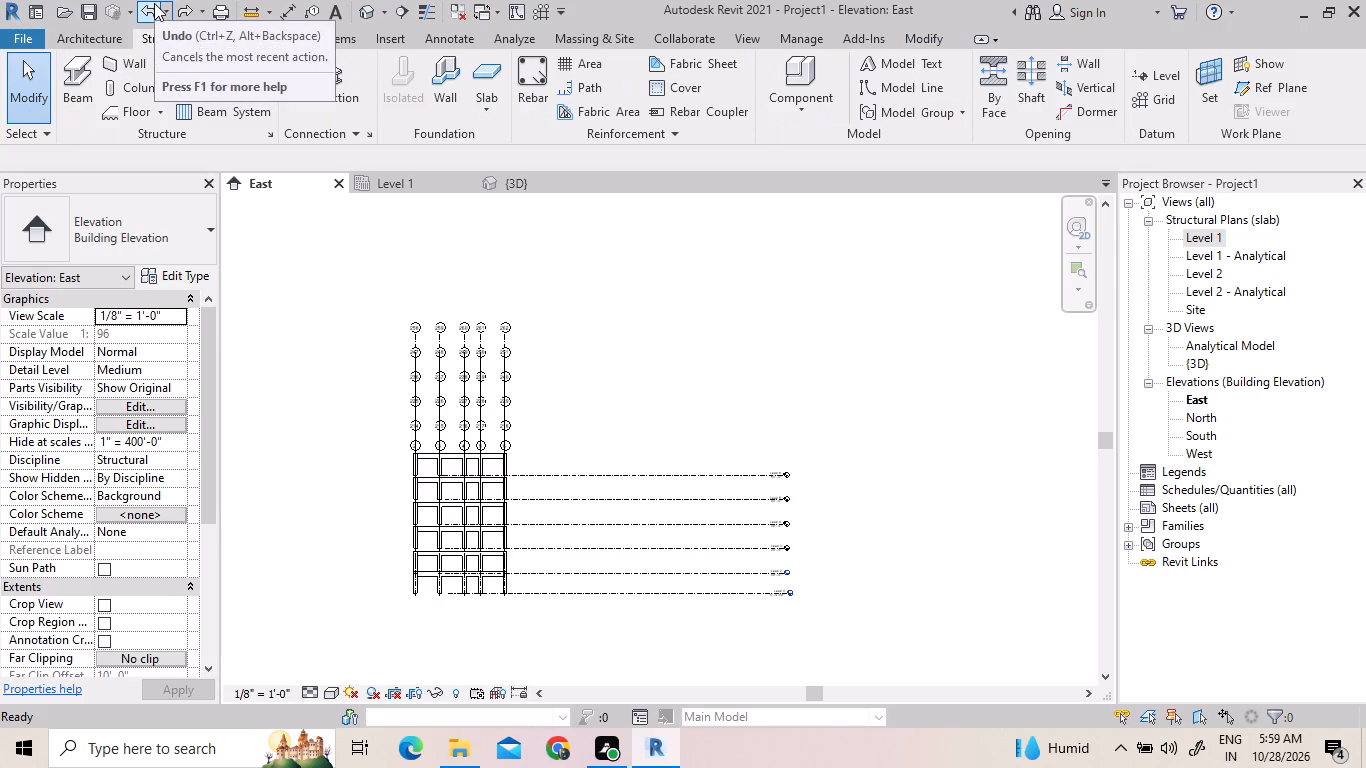
pyautogui.click(154, 3)
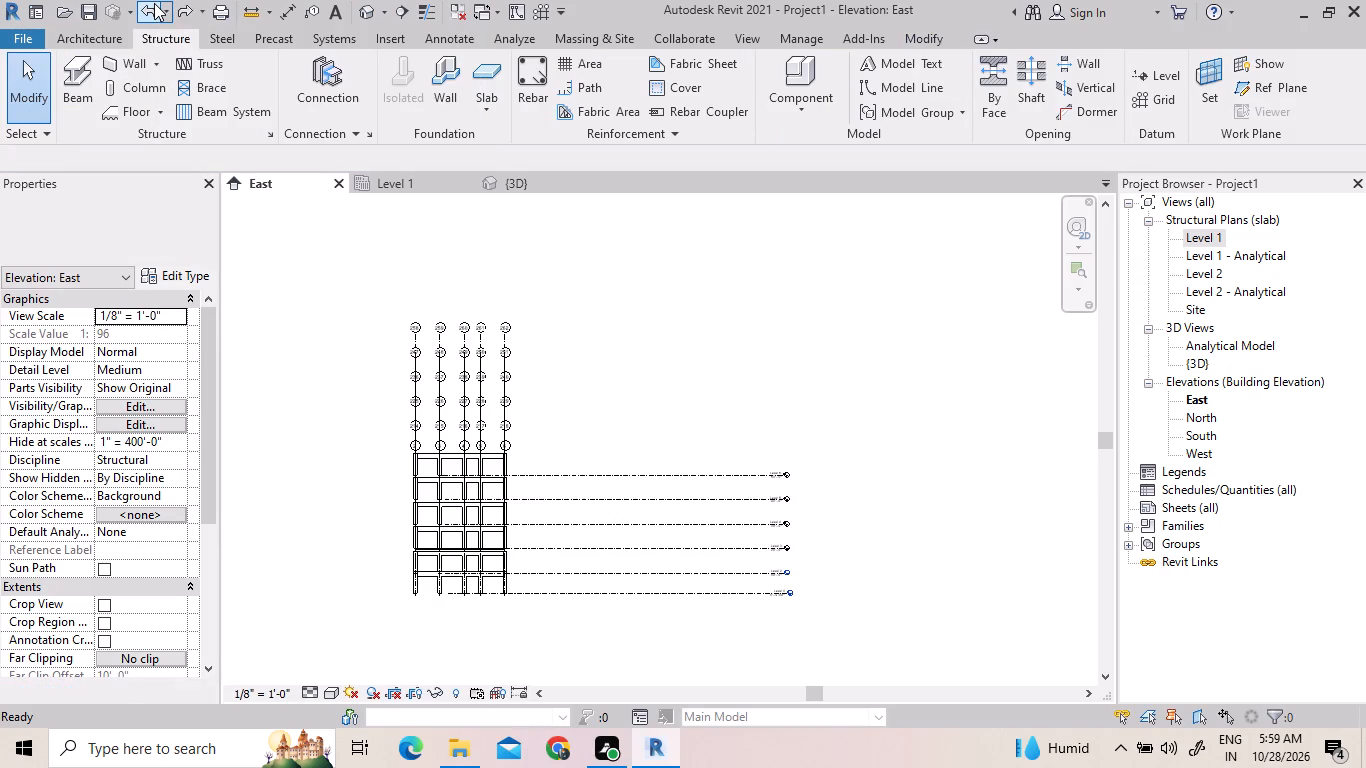
pyautogui.click(154, 3)
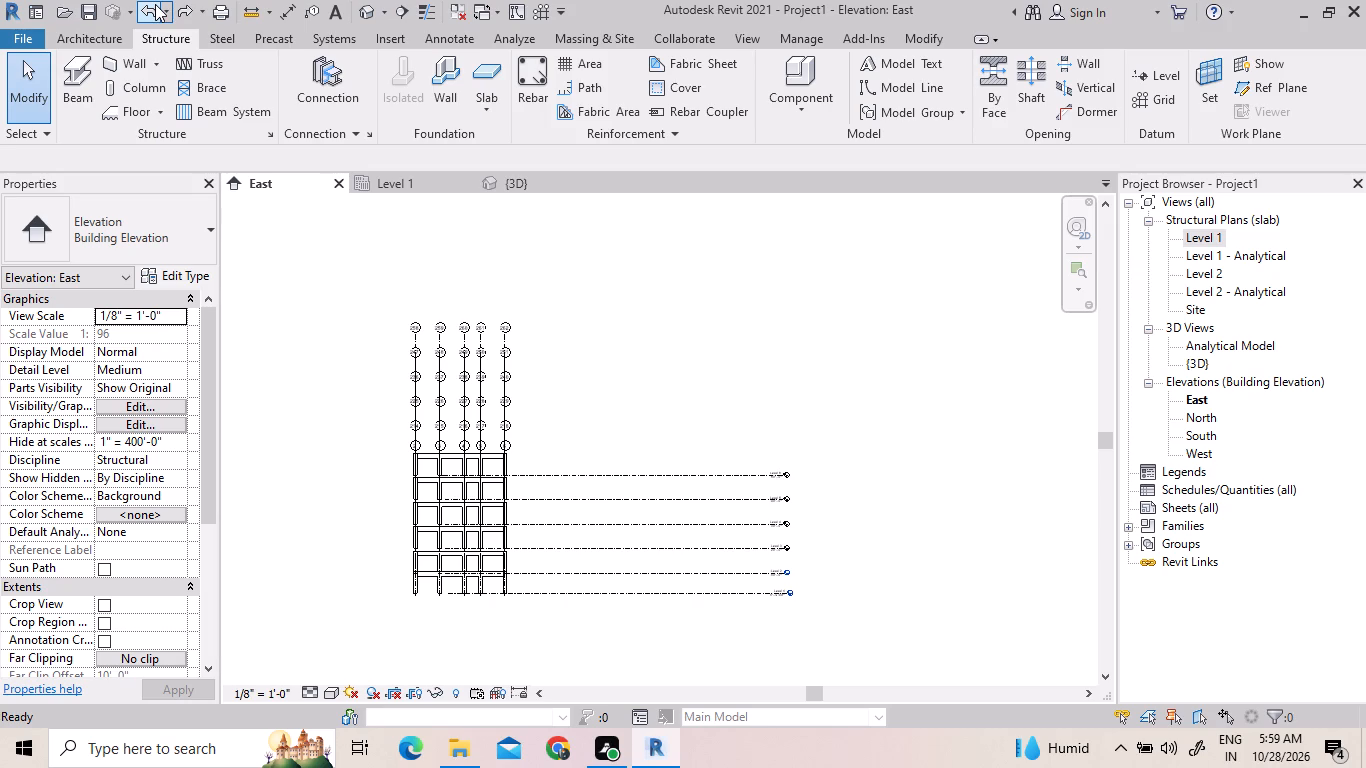
pyautogui.click(155, 4)
pyautogui.click(155, 4)
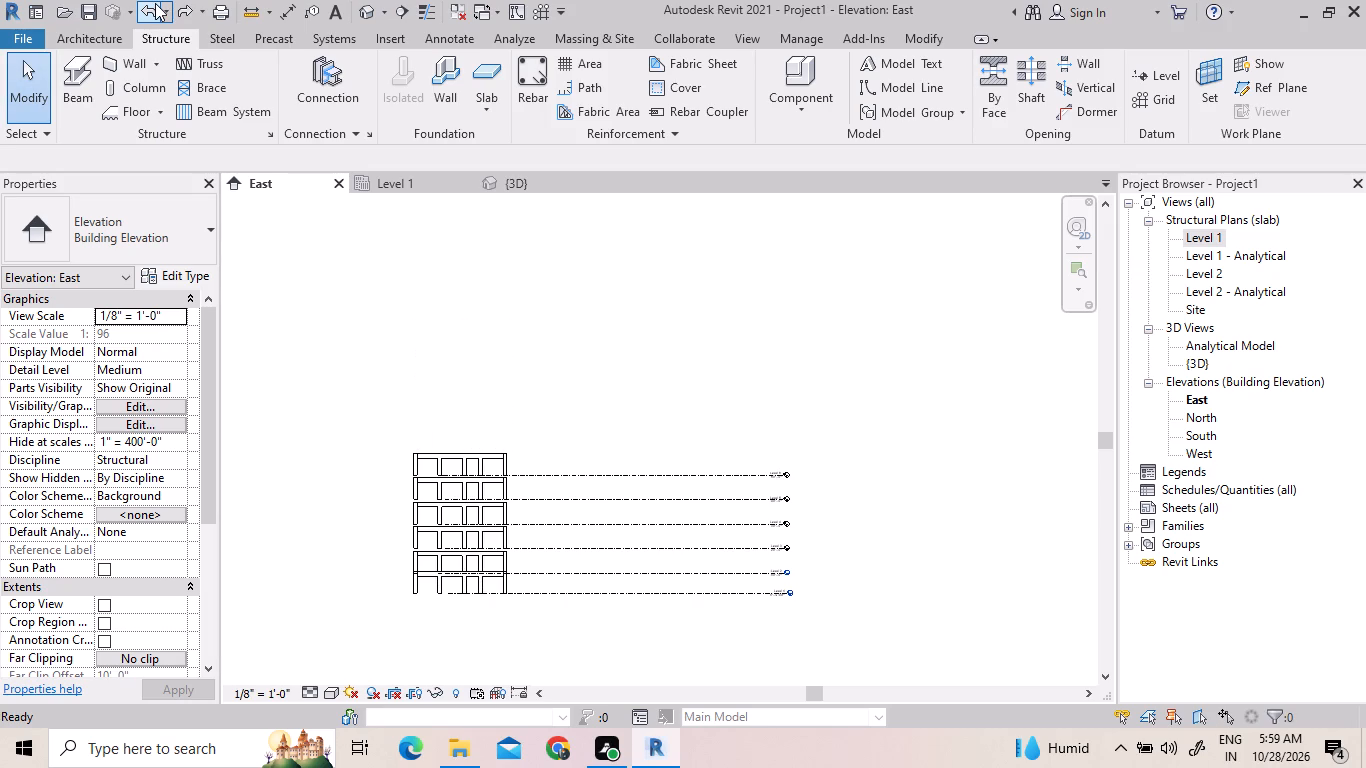
pyautogui.click(155, 3)
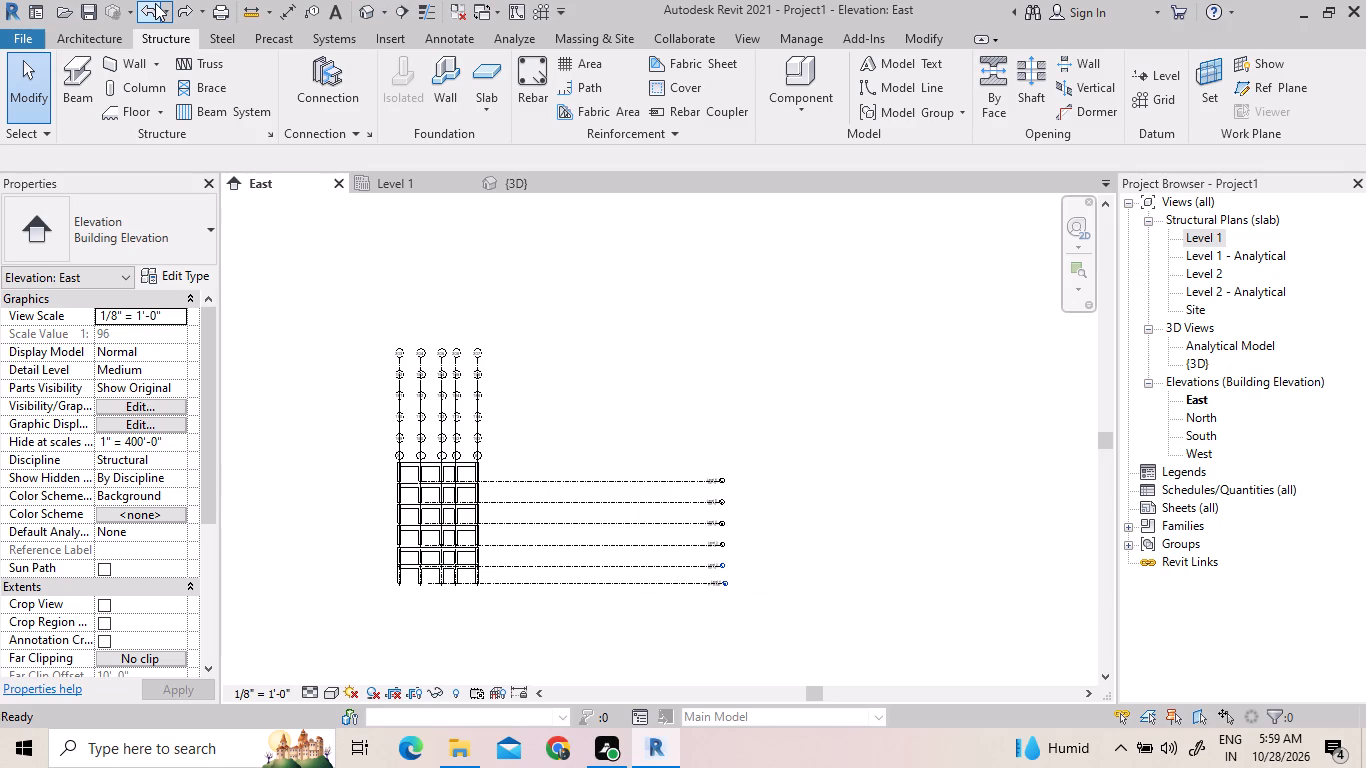
pyautogui.click(155, 3)
pyautogui.click(155, 3)
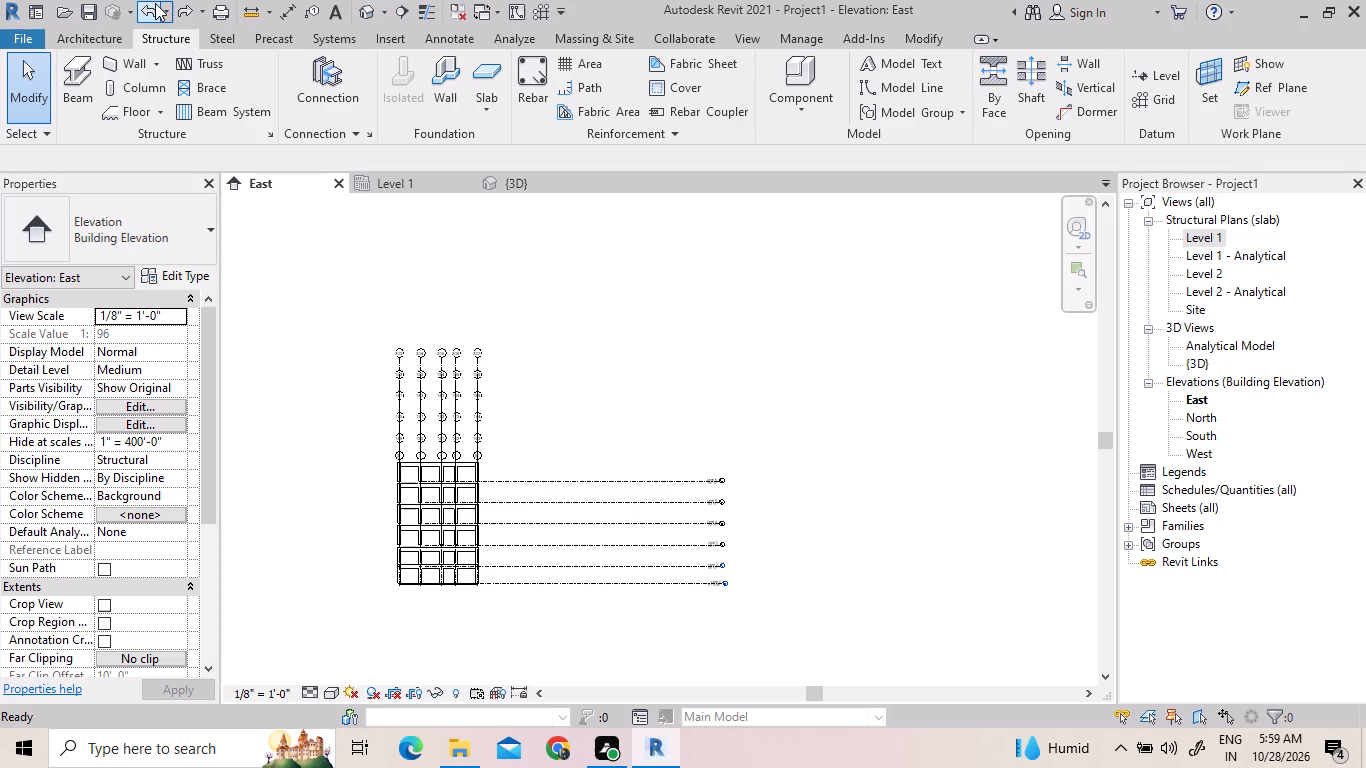
pyautogui.click(155, 3)
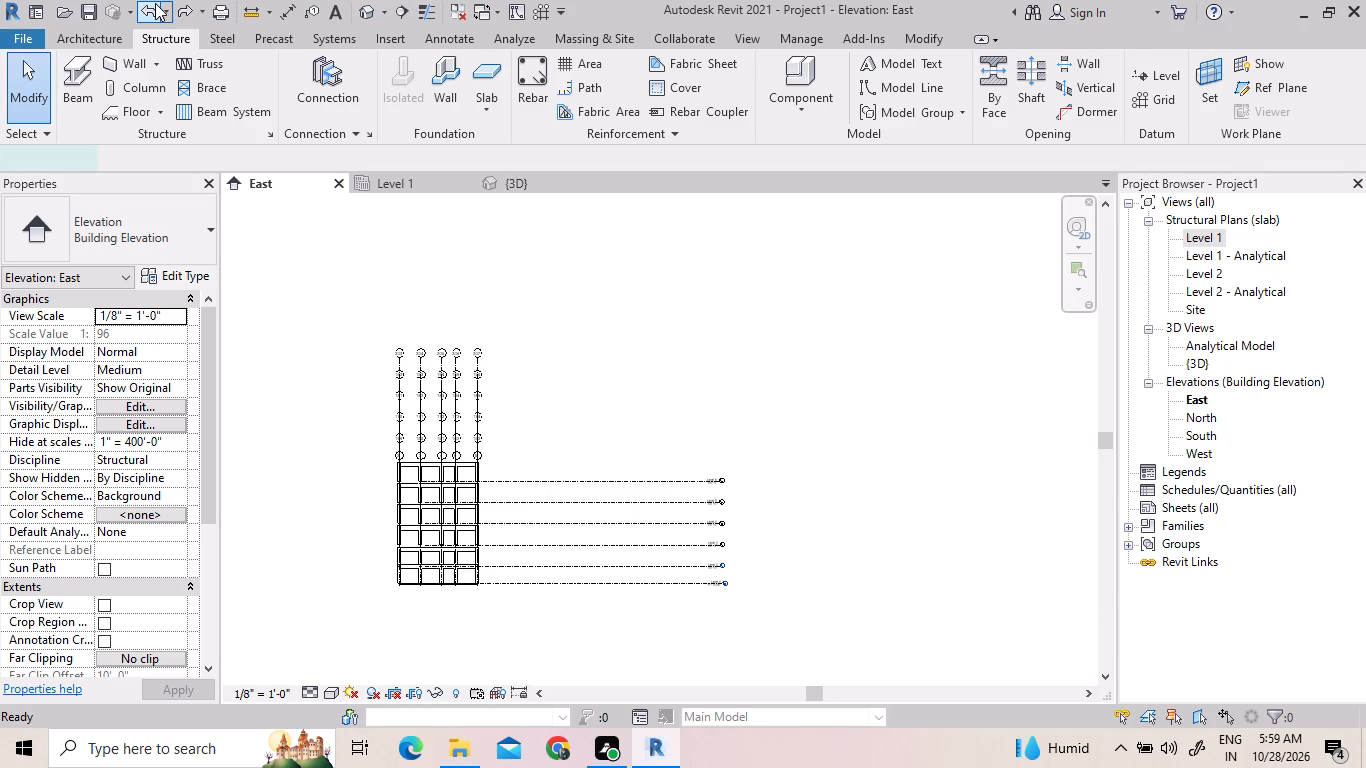
pyautogui.click(155, 3)
pyautogui.click(155, 3)
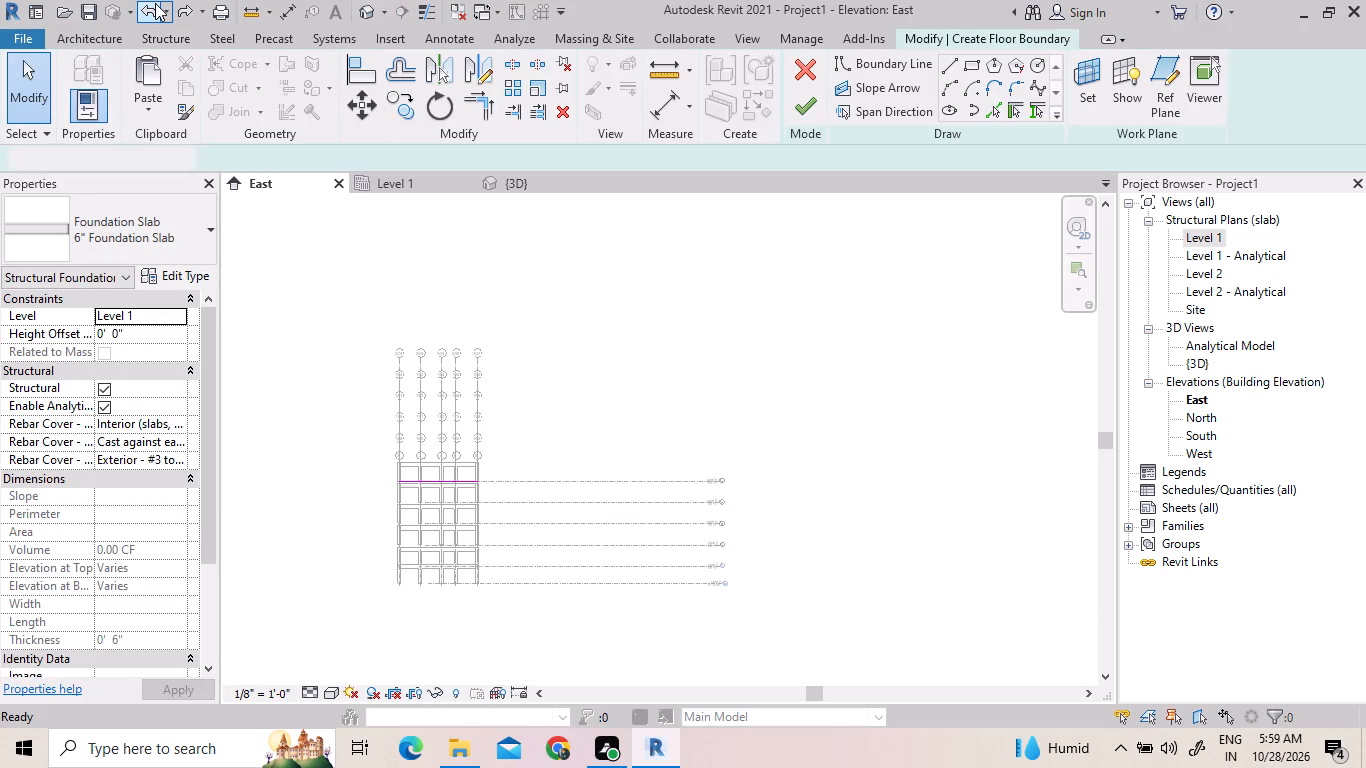
# Undo the earlier slab sketch, column and grid edits back to the Level 6 foundation slab boundary sketch.
pyautogui.click(155, 3)
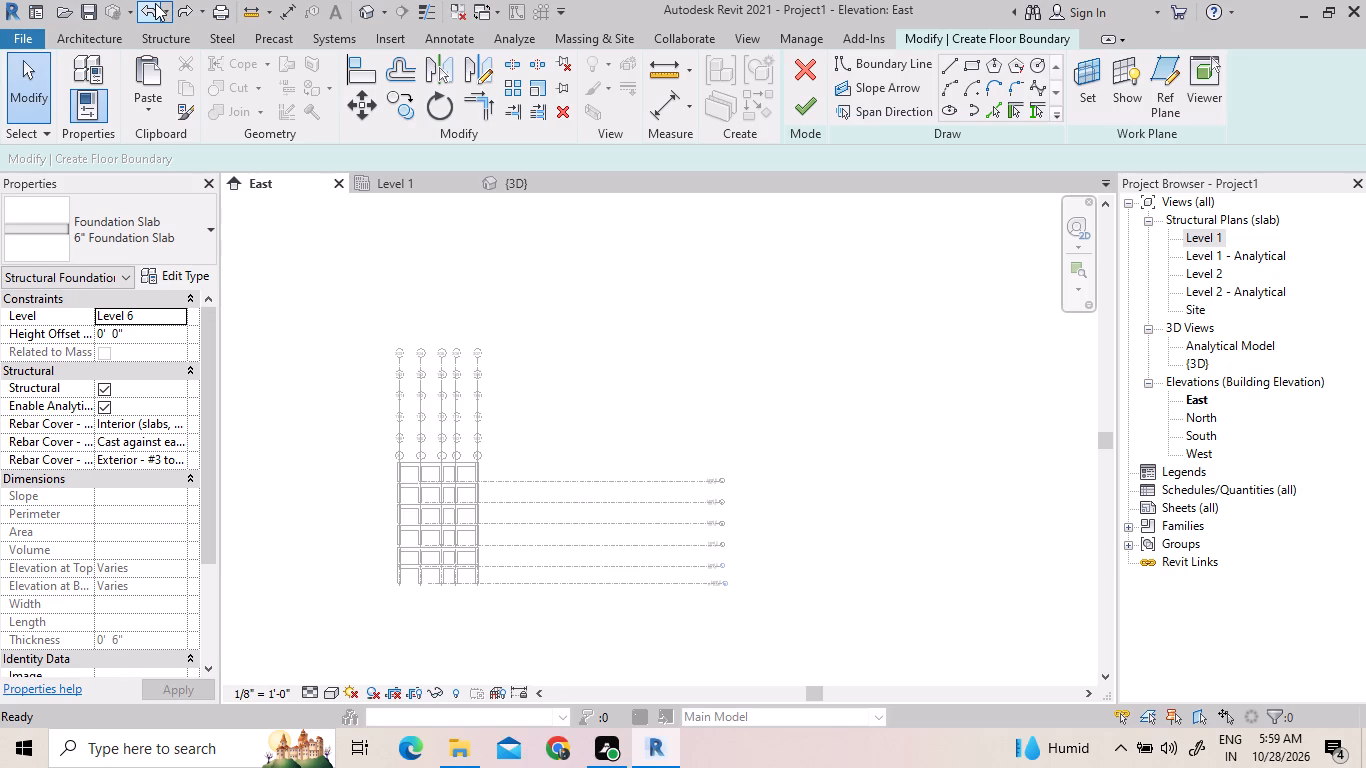
pyautogui.click(155, 3)
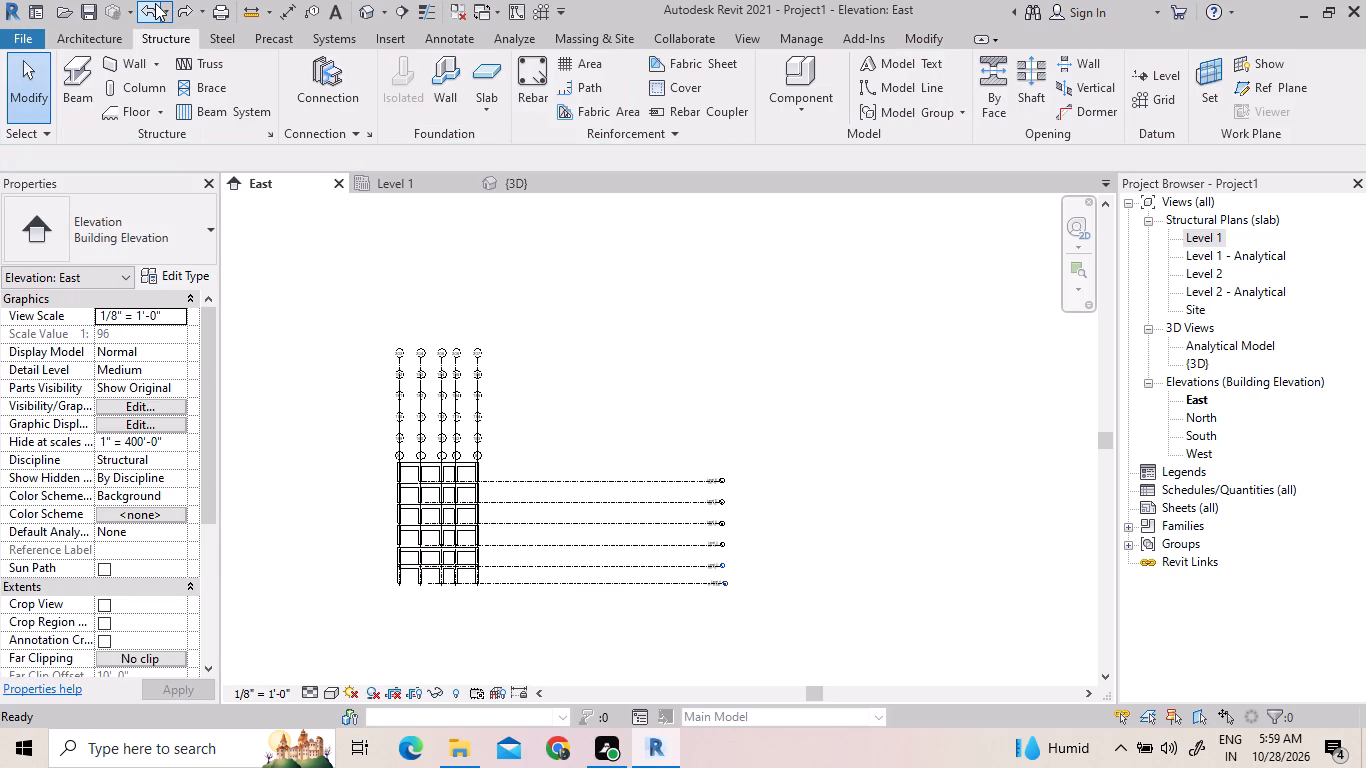
pyautogui.click(155, 3)
pyautogui.click(155, 3)
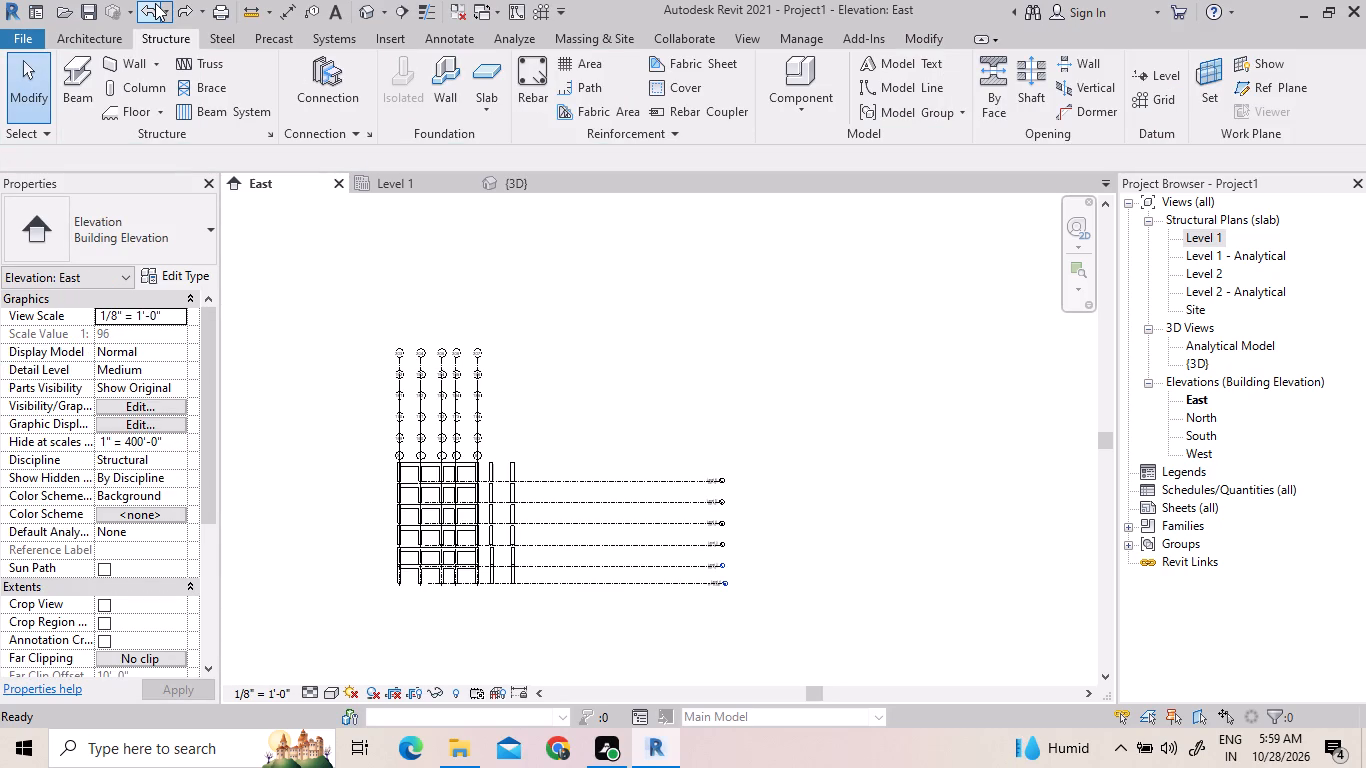
pyautogui.click(155, 3)
pyautogui.click(155, 3)
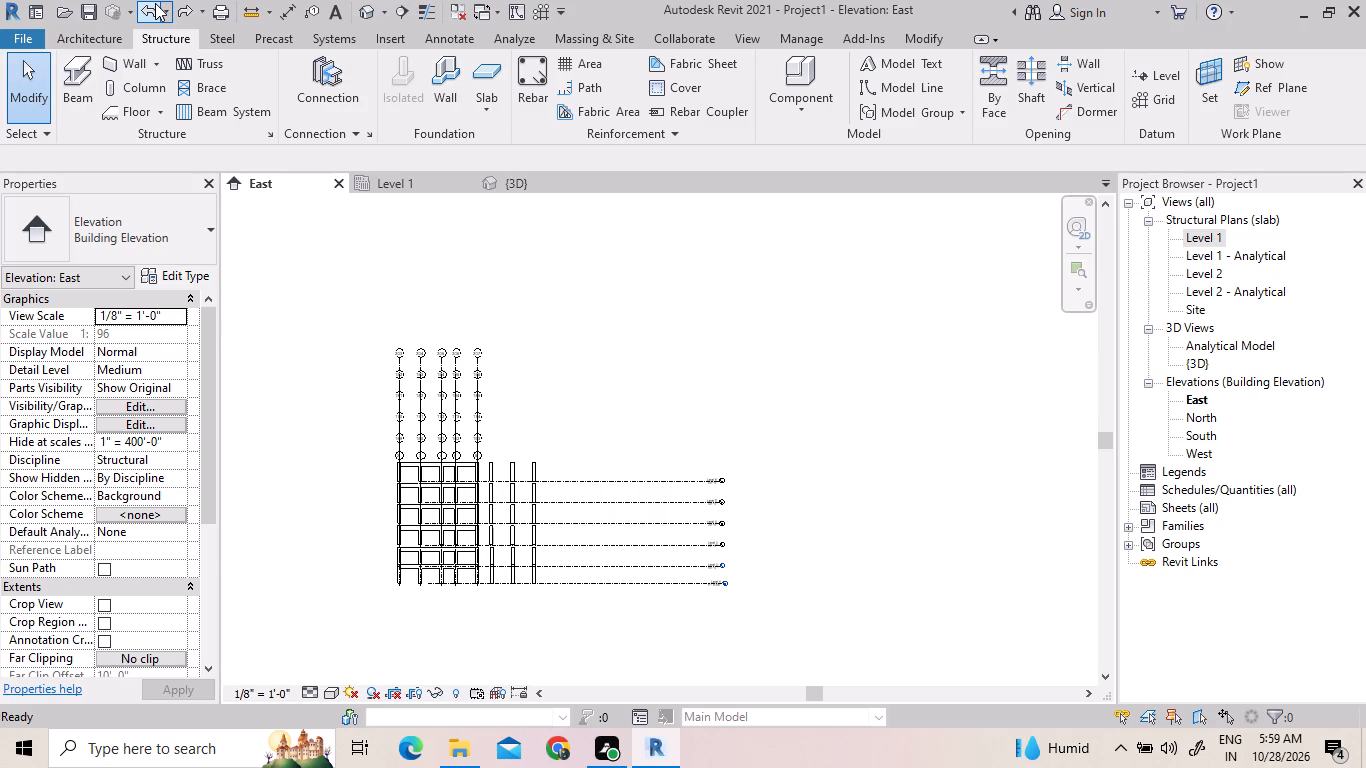
pyautogui.click(155, 3)
pyautogui.click(155, 3)
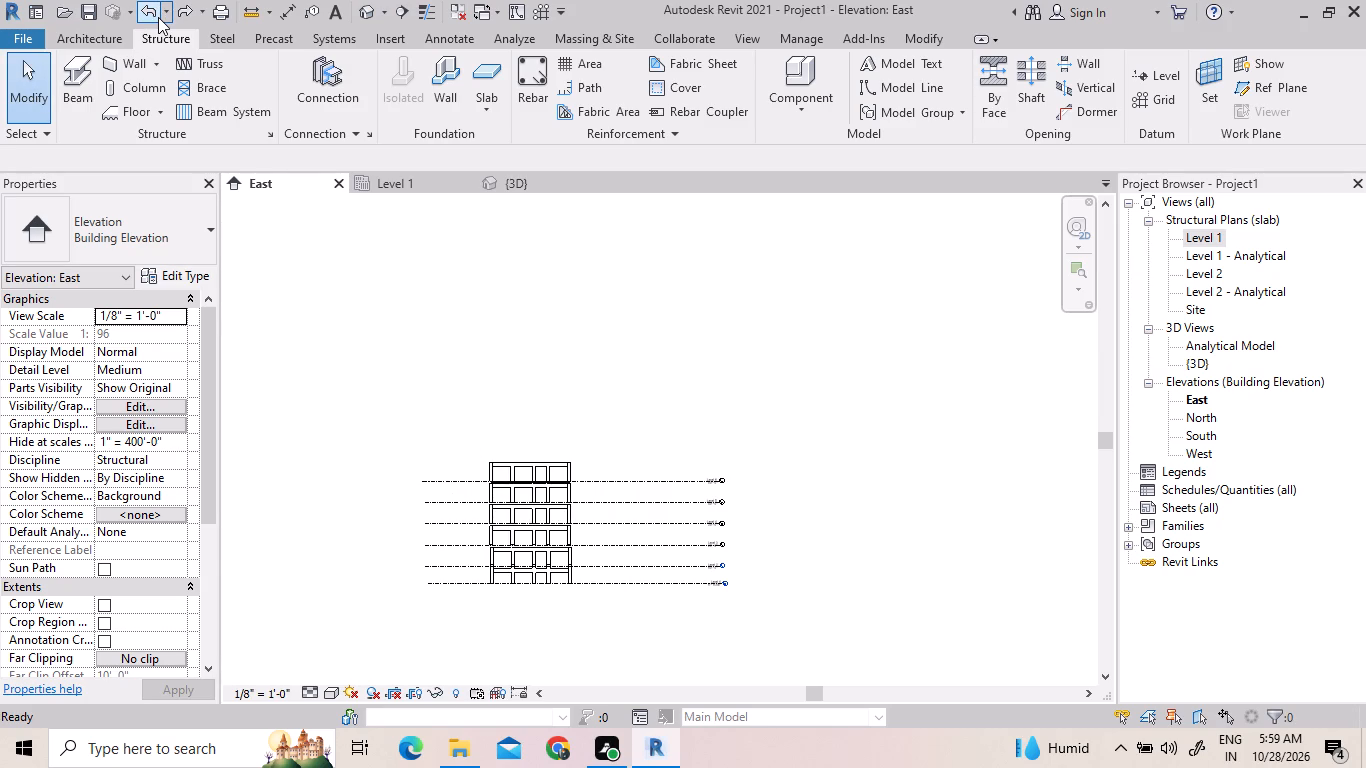
pyautogui.click(158, 17)
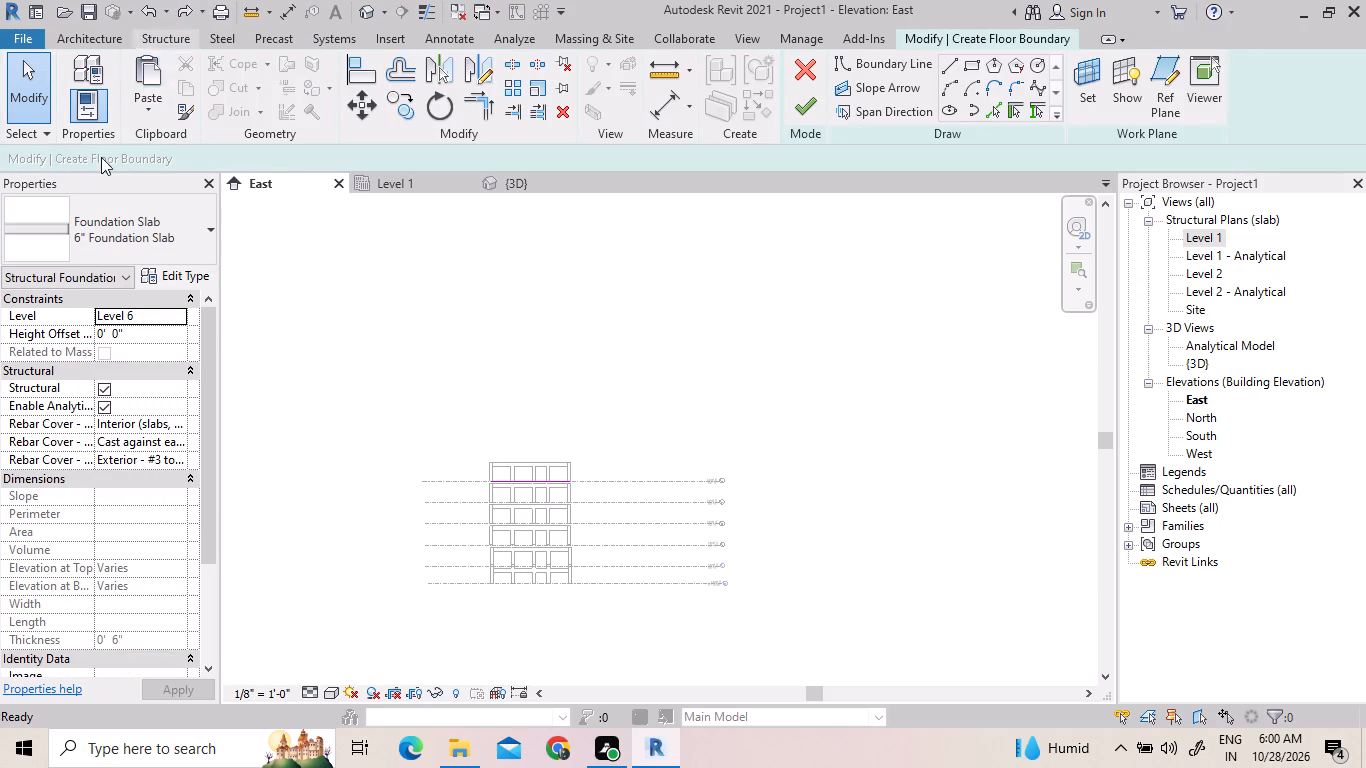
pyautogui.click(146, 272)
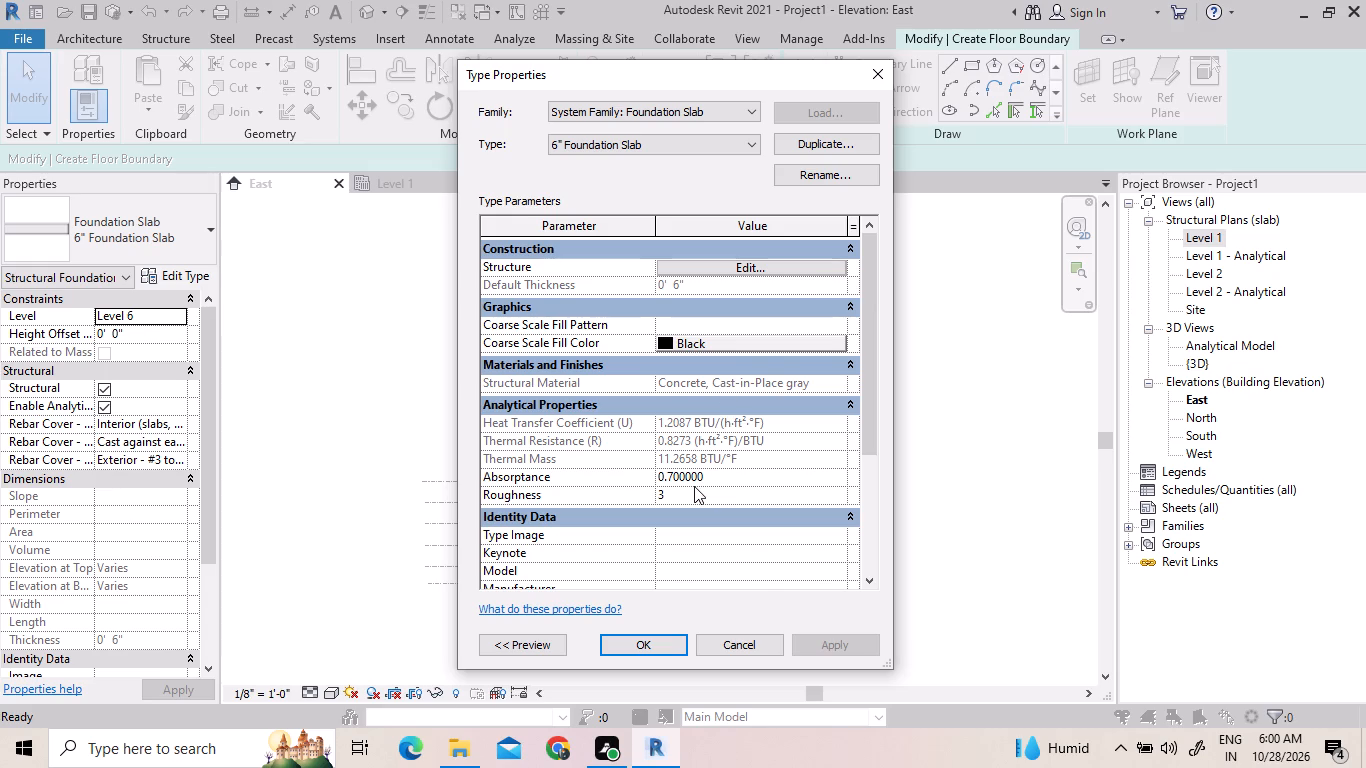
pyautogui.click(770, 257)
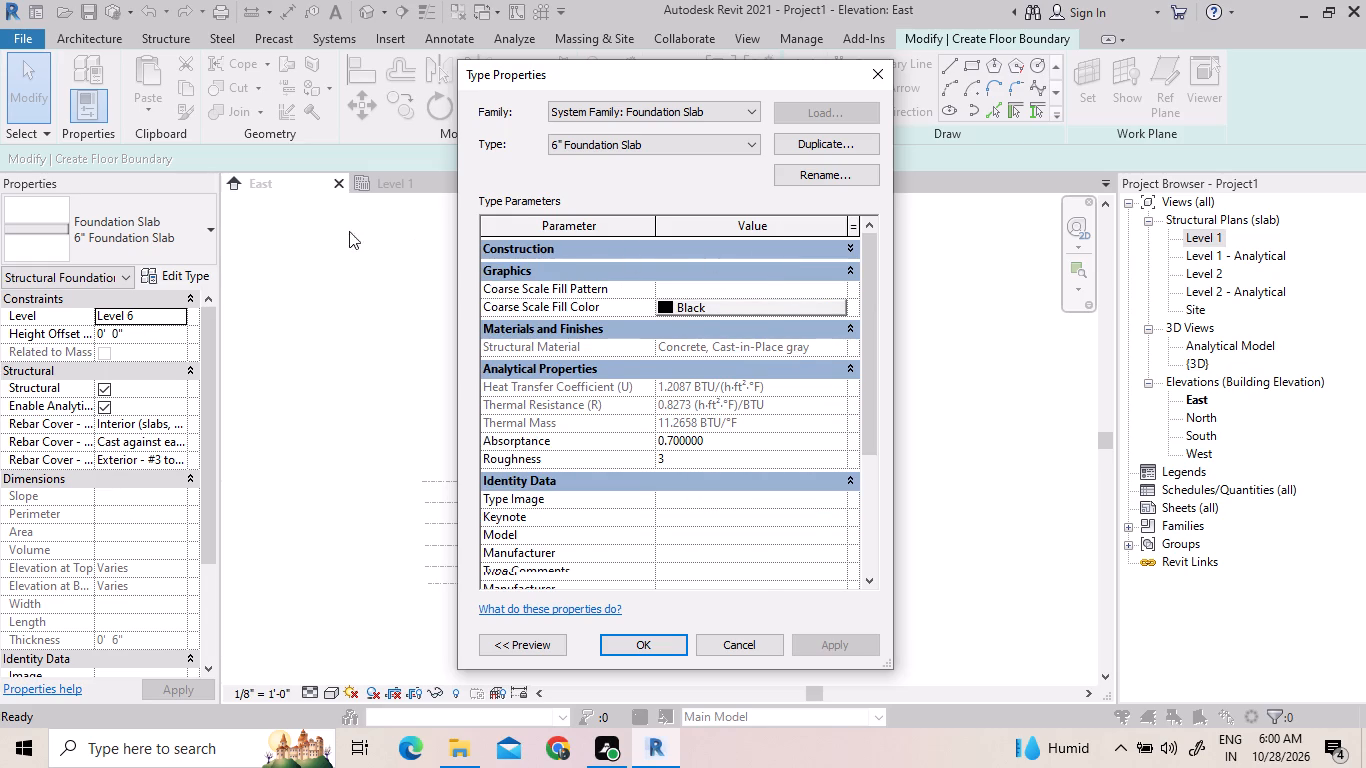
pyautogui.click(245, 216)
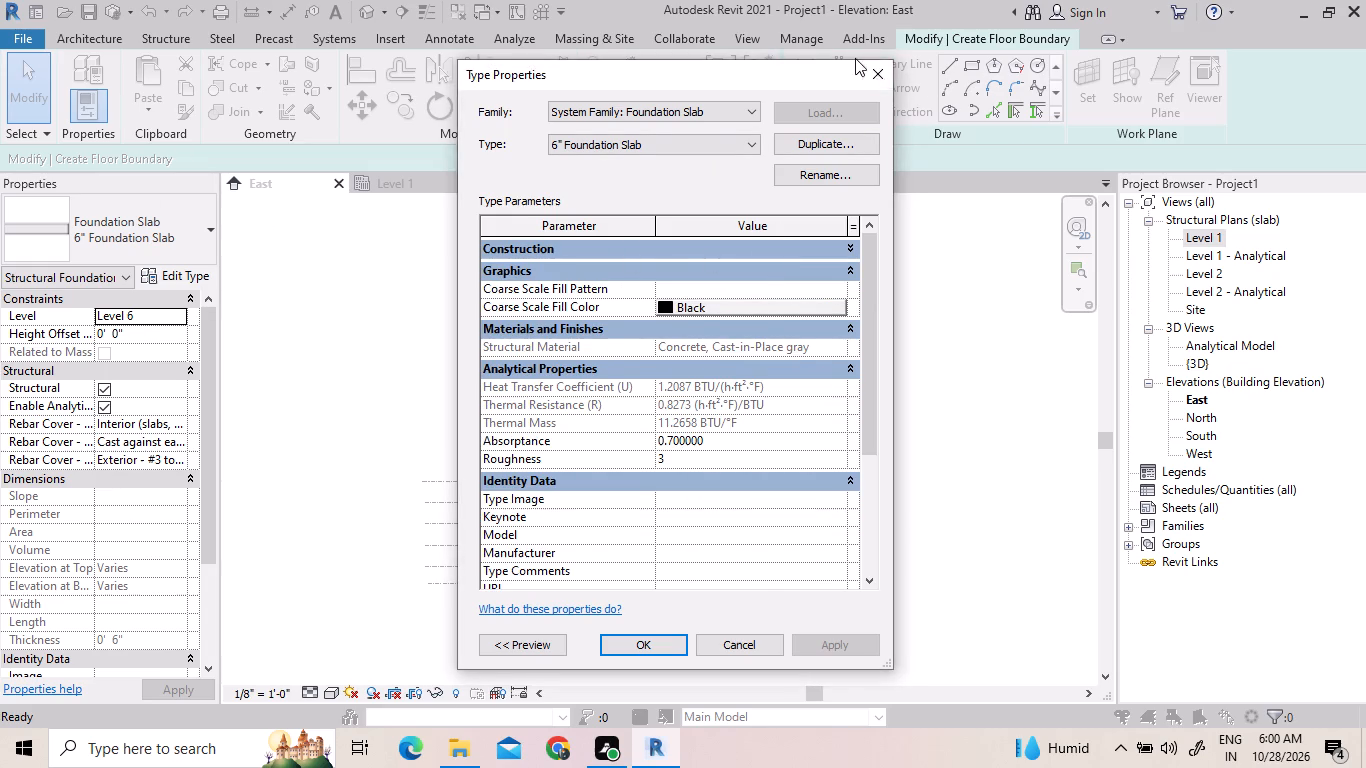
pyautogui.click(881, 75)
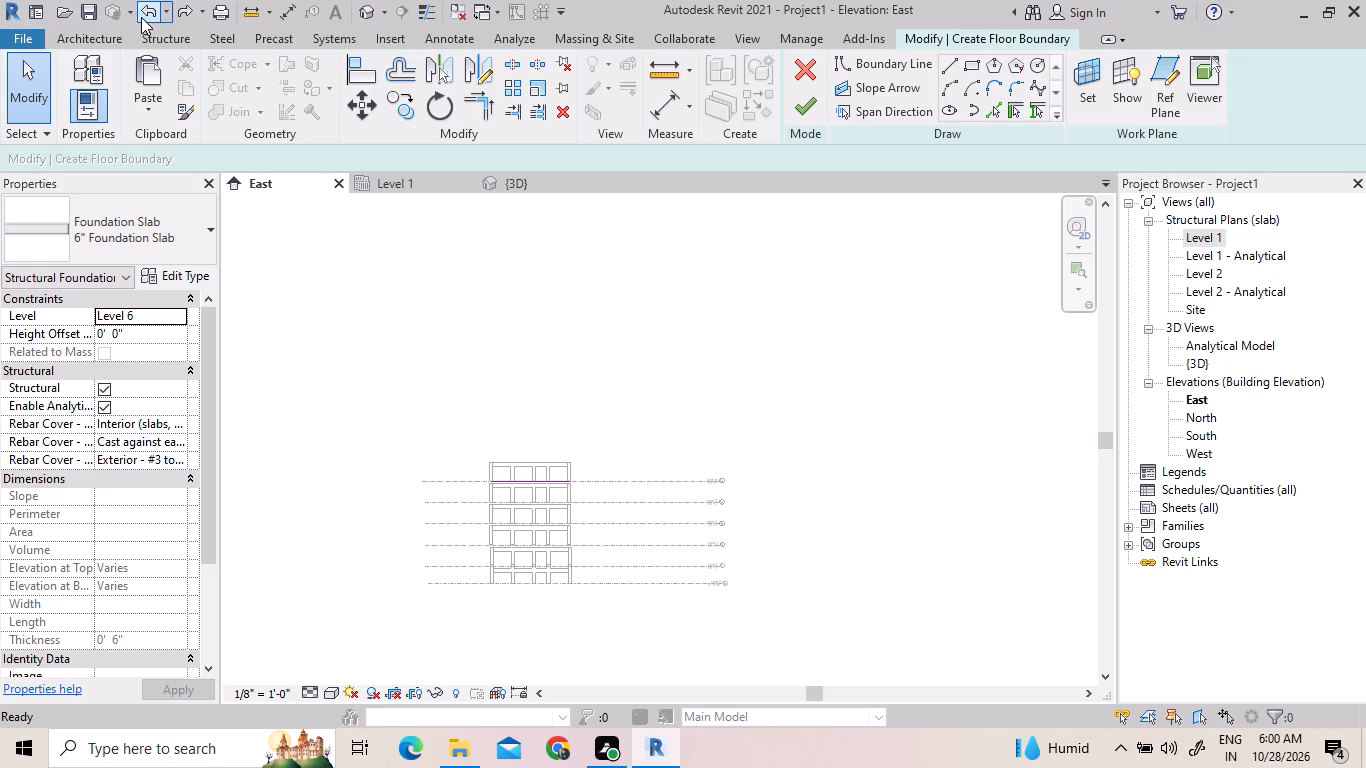
# Undo the Level 6 foundation slab sketch and the edits before it, back to the frame without any slab command.
pyautogui.click(138, 12)
pyautogui.click(138, 12)
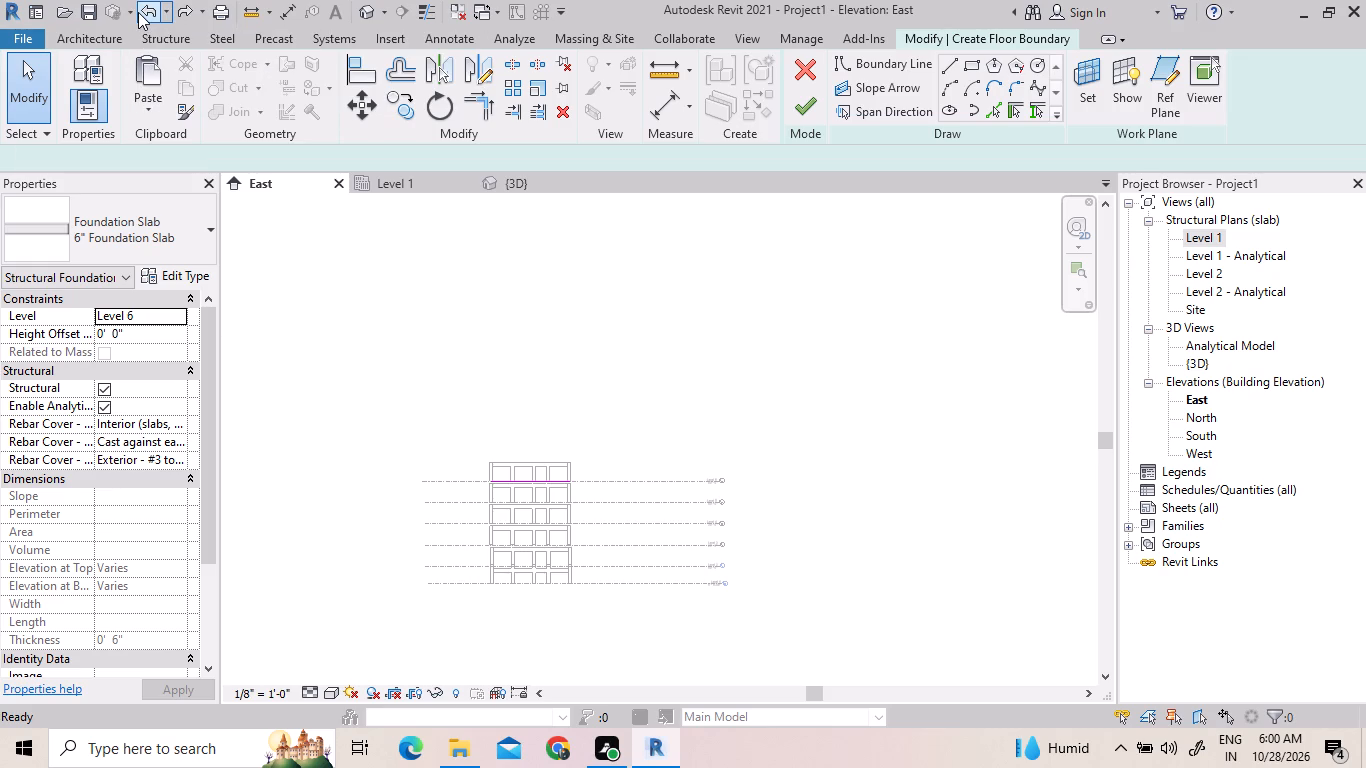
pyautogui.click(139, 11)
pyautogui.click(139, 11)
pyautogui.click(139, 11)
pyautogui.doubleClick(139, 11)
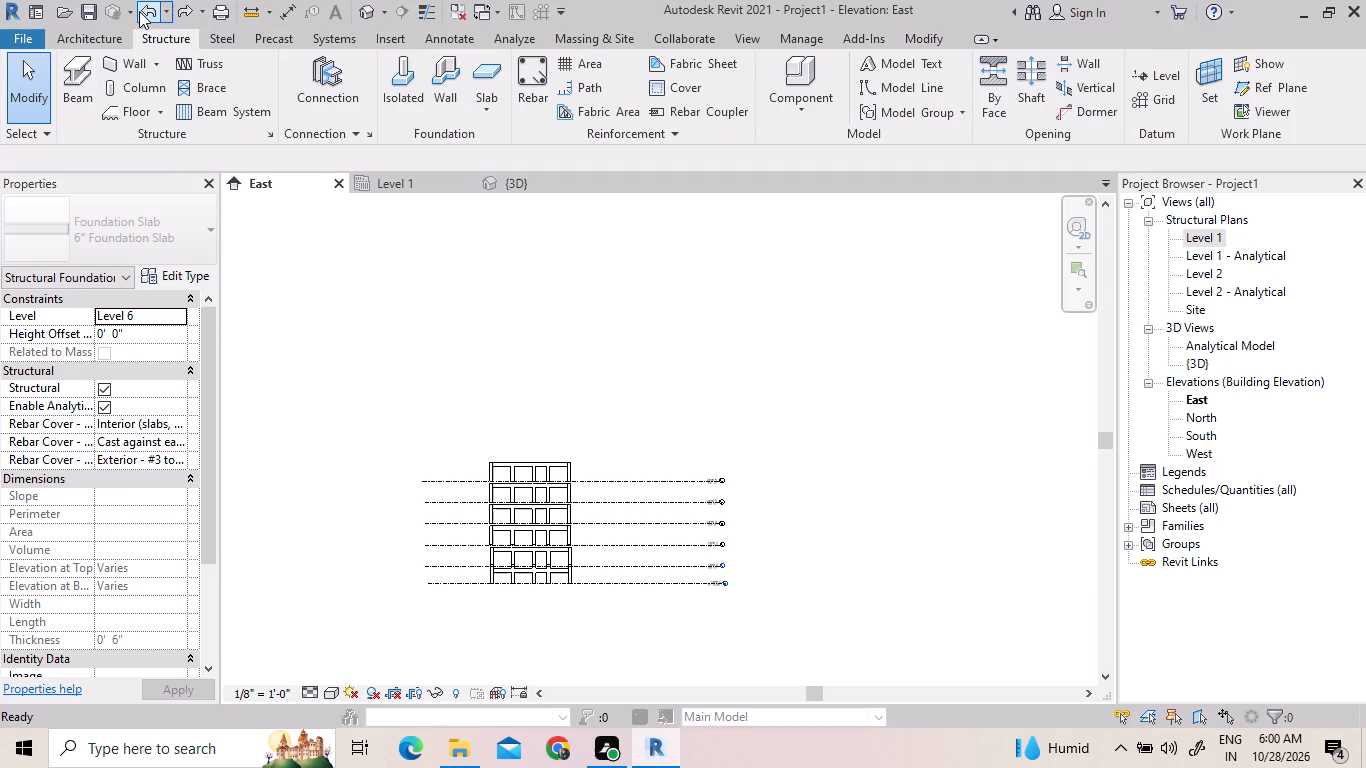
pyautogui.tripleClick(139, 11)
pyautogui.click(139, 11)
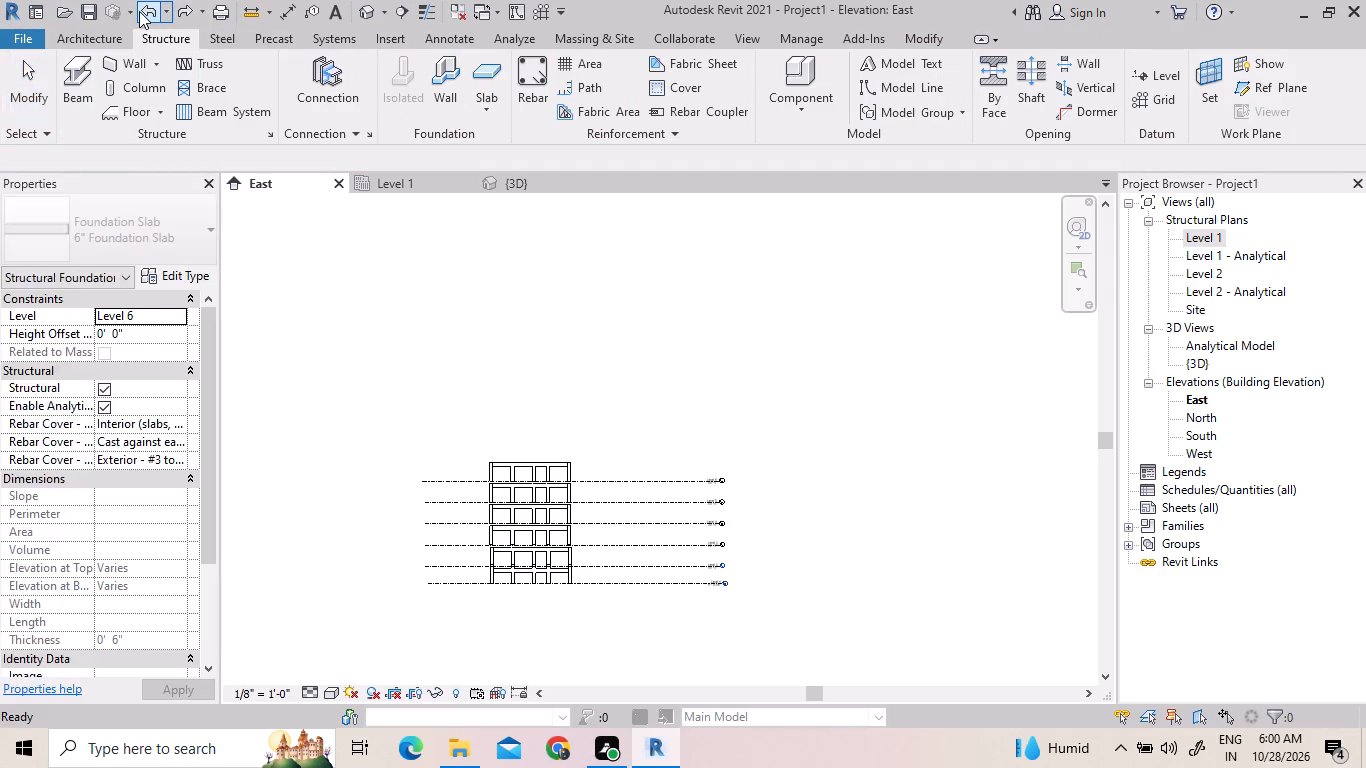
pyautogui.doubleClick(139, 11)
pyautogui.click(139, 10)
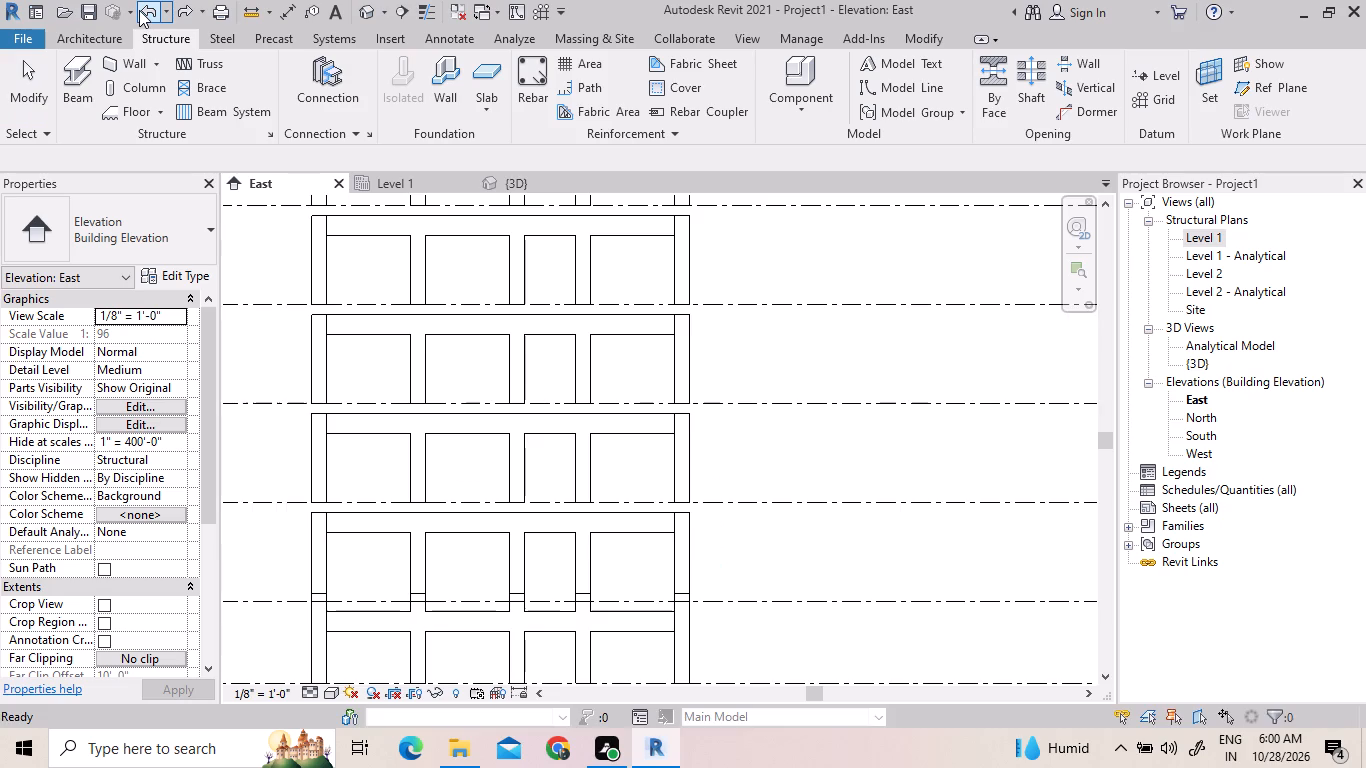
# Undo the earlier frame edits back to the lowest storey lined up with the level lines in the East elevation.
pyautogui.click(139, 10)
pyautogui.click(139, 10)
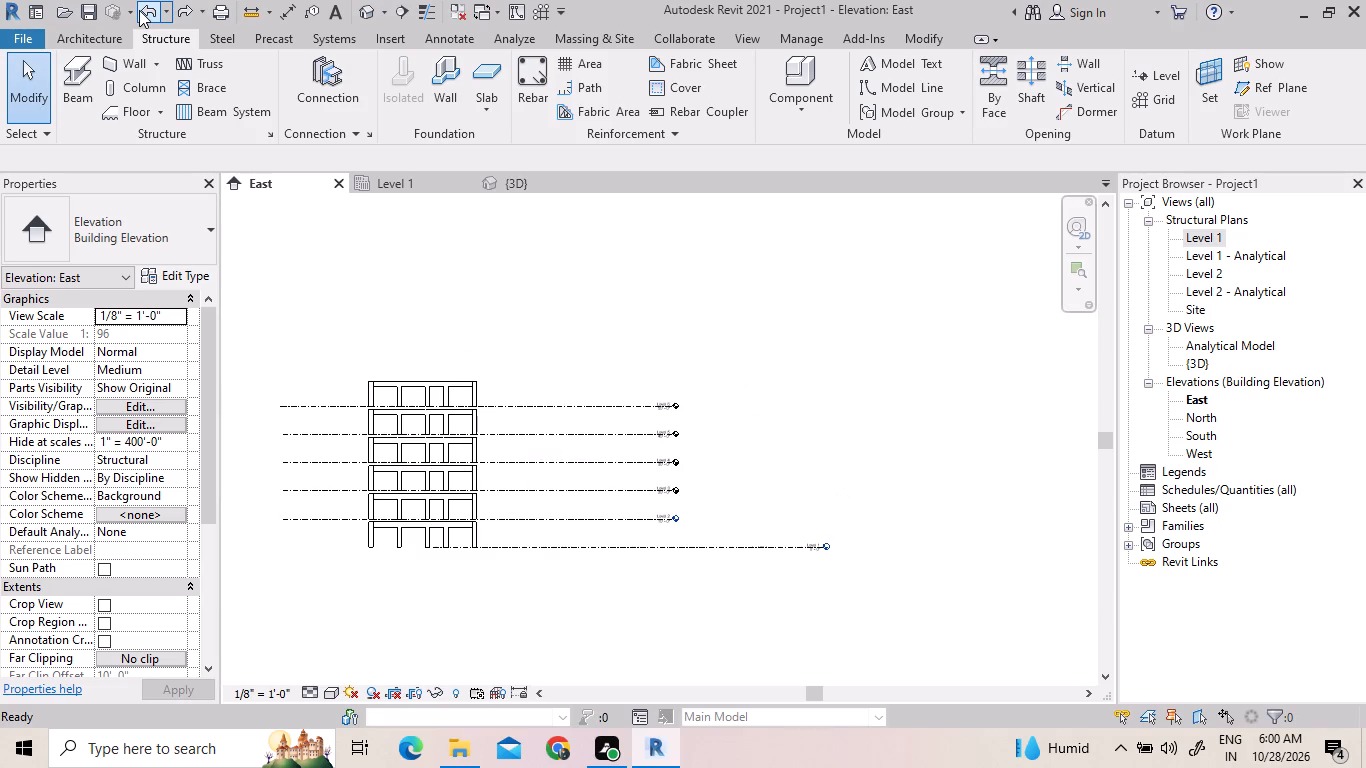
pyautogui.click(139, 10)
pyautogui.click(139, 10)
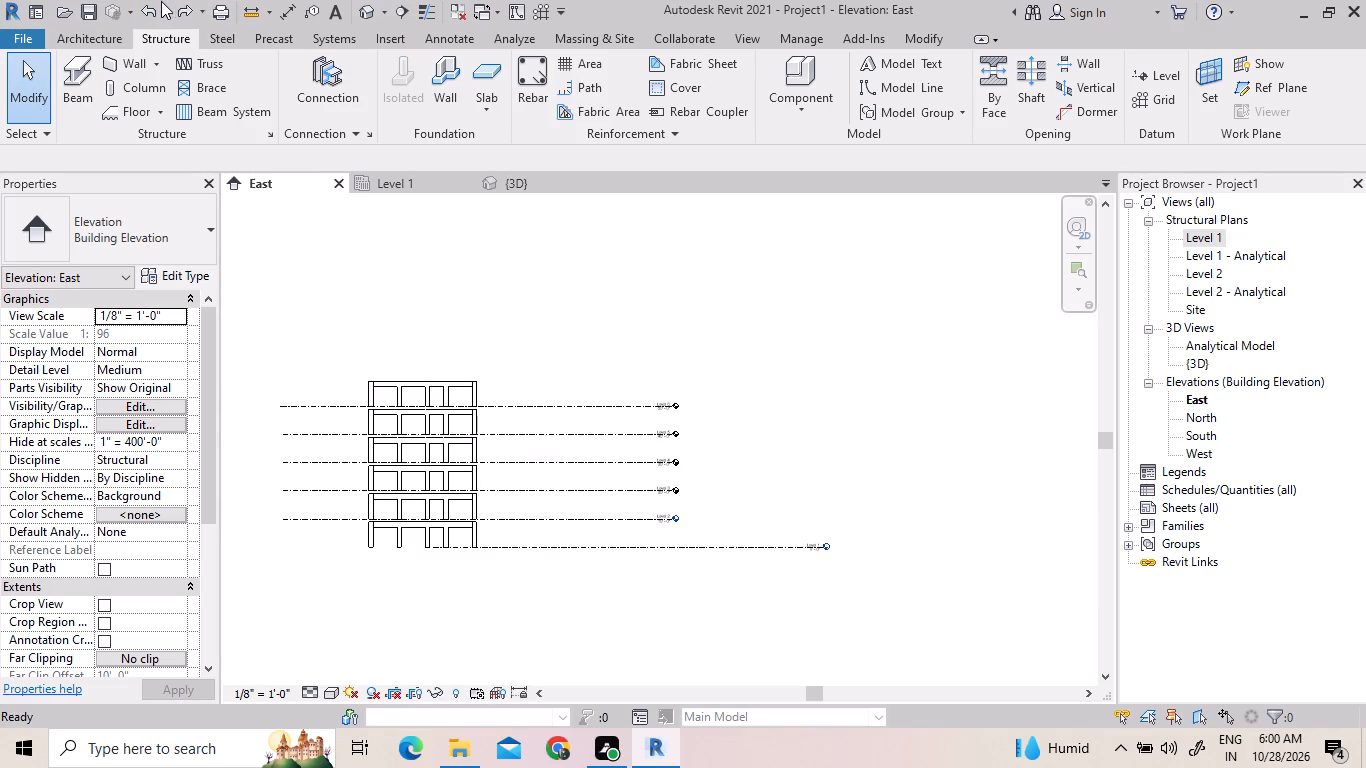
# Undo the earlier changes to the extents of the Level 1 line in the East elevation.
pyautogui.click(153, 4)
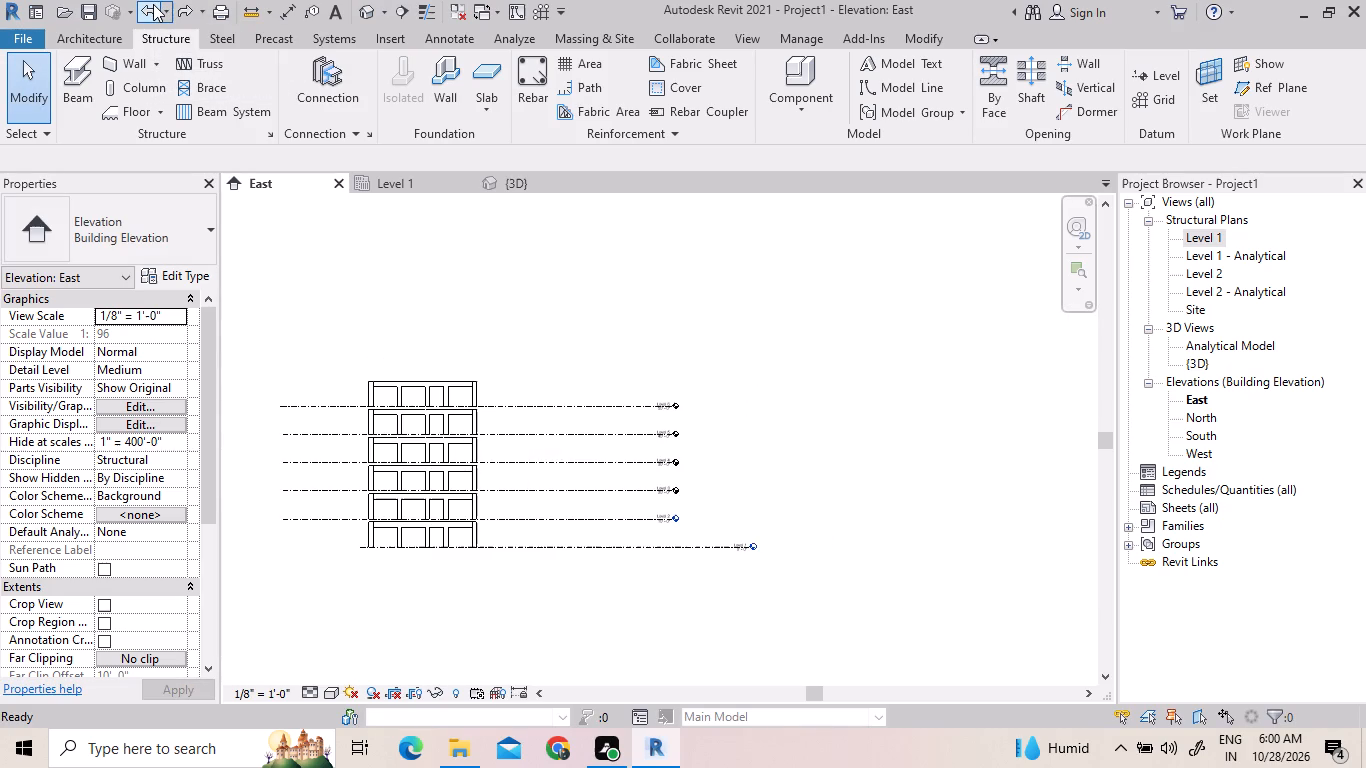
pyautogui.click(153, 4)
pyautogui.click(153, 4)
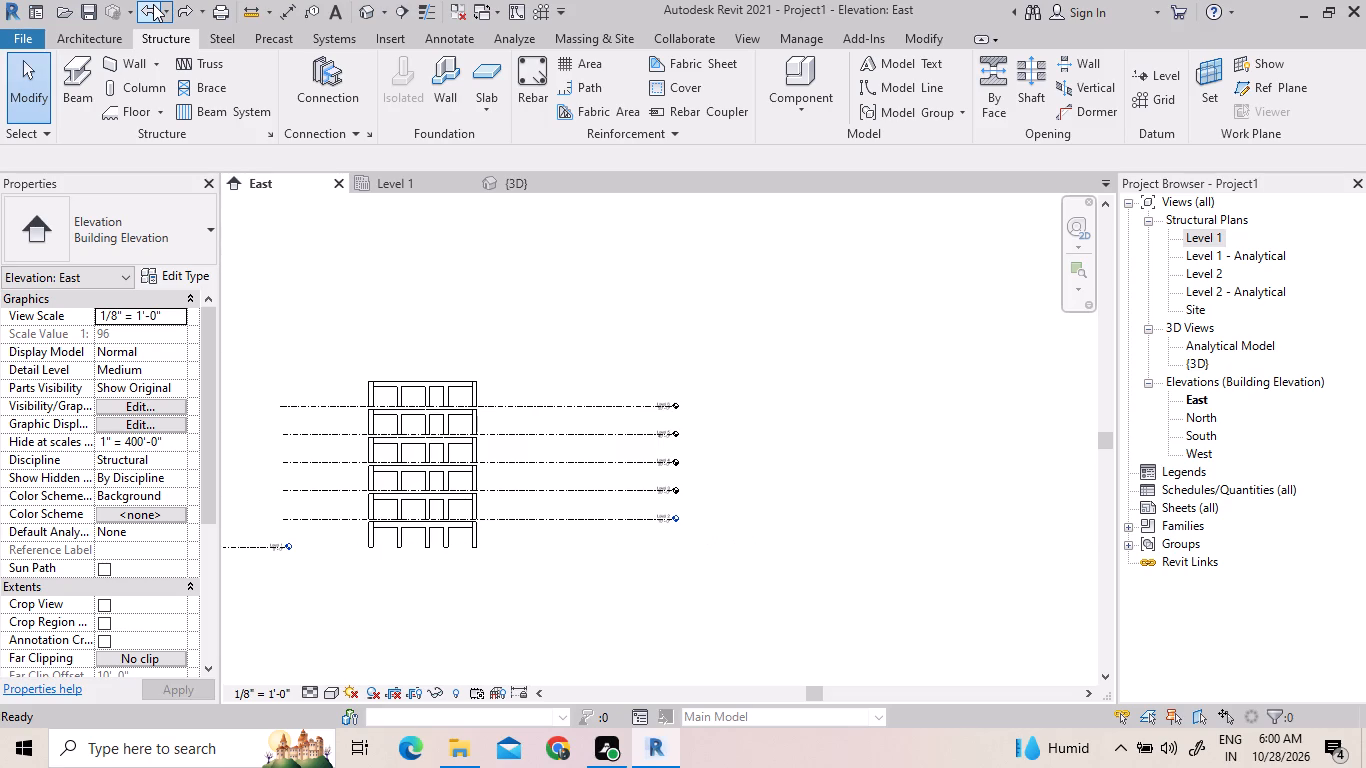
pyautogui.click(153, 4)
pyautogui.click(153, 4)
pyautogui.click(153, 4)
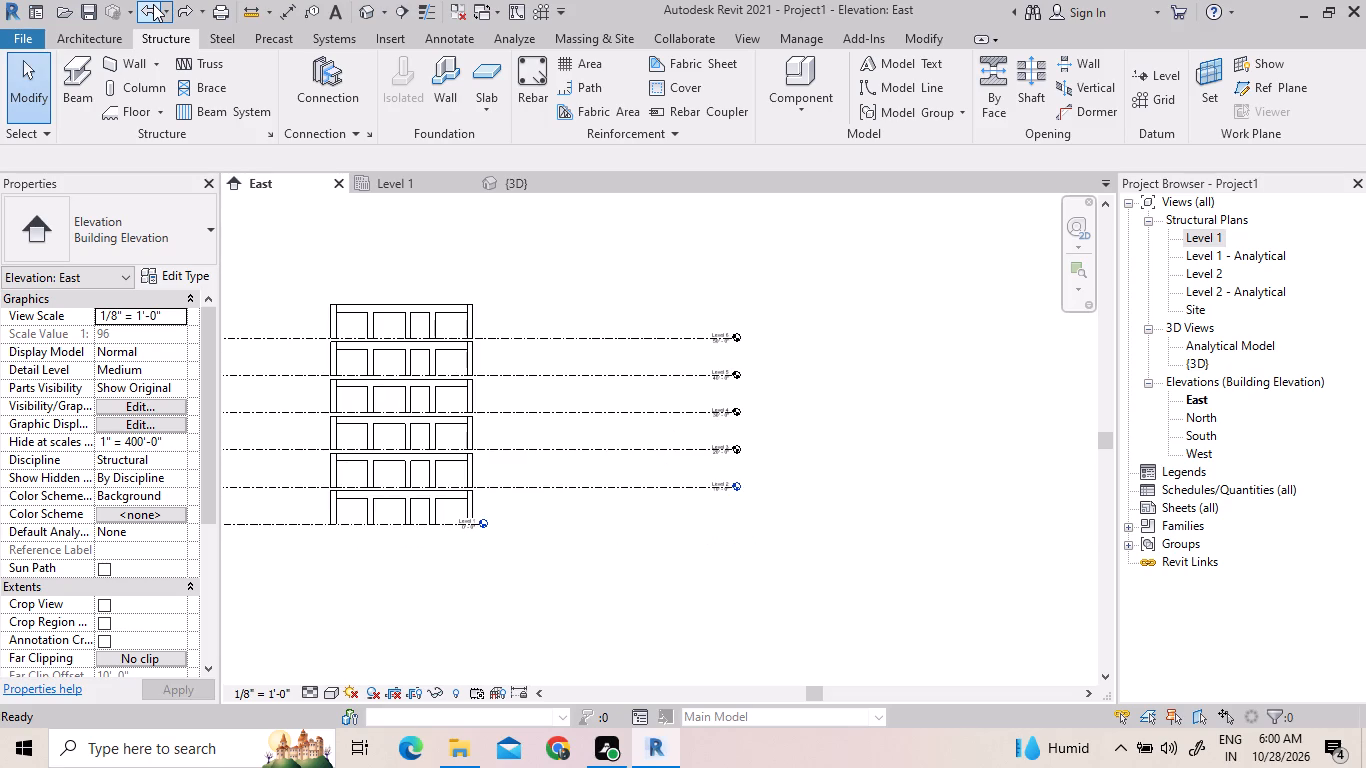
pyautogui.click(153, 4)
pyautogui.click(156, 2)
pyautogui.click(160, 1)
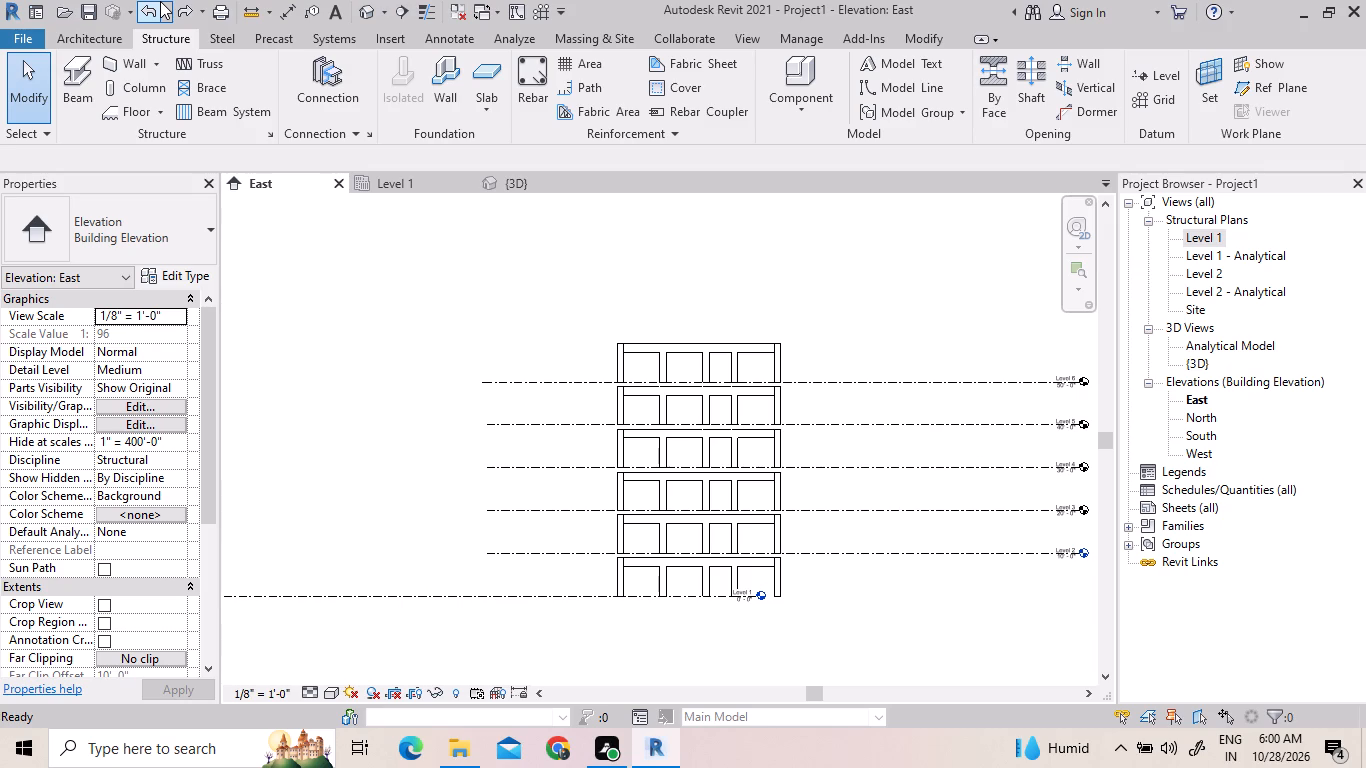
# Continue undoing the edits made before the Level 1 line changes, keeping the six-storey frame in place.
pyautogui.click(153, 13)
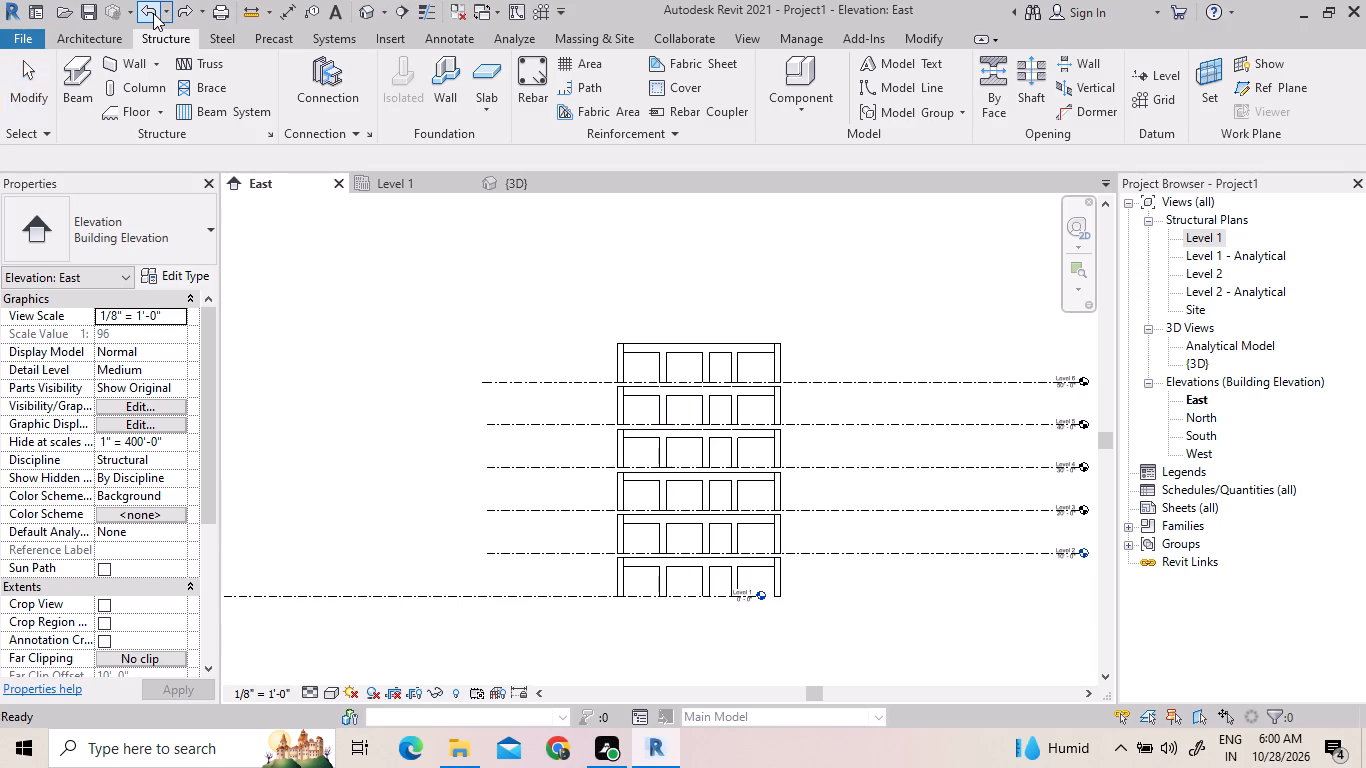
pyautogui.click(153, 13)
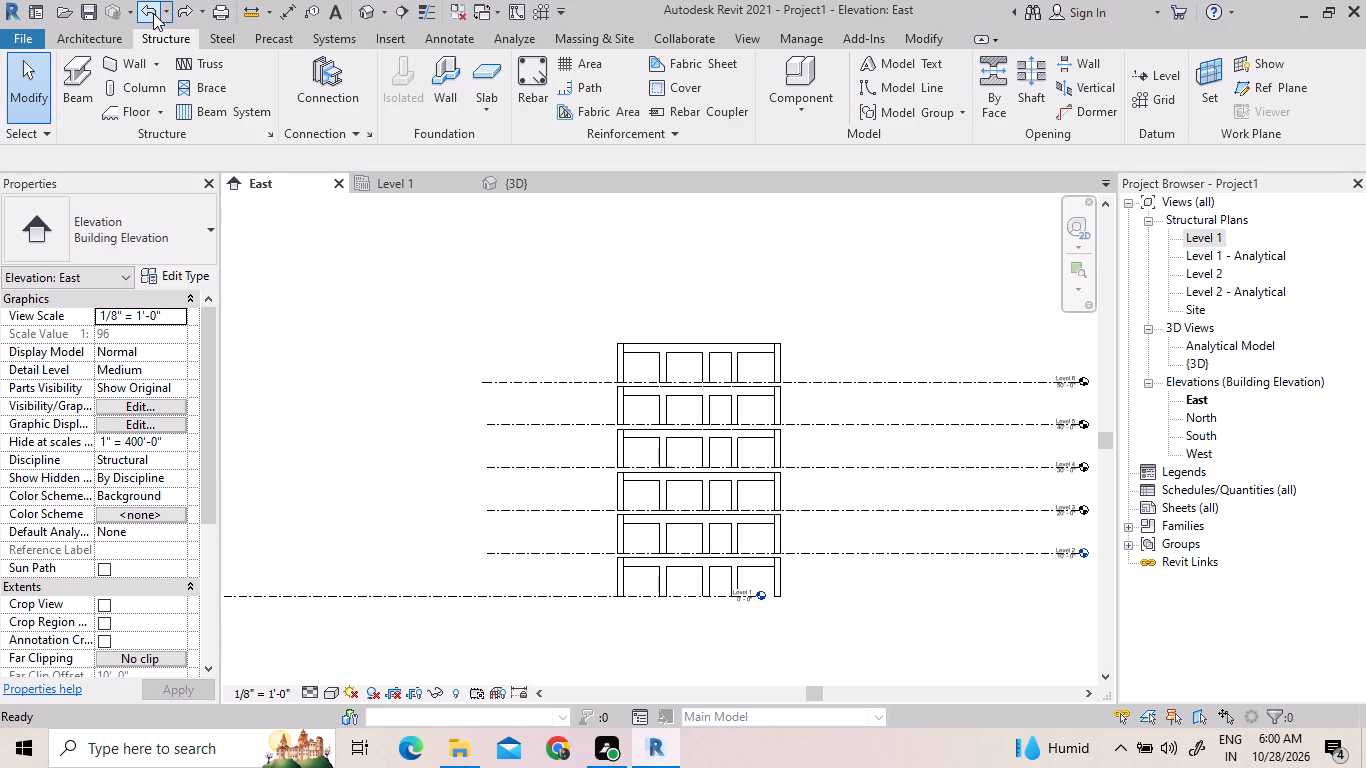
pyautogui.click(153, 13)
pyautogui.click(153, 13)
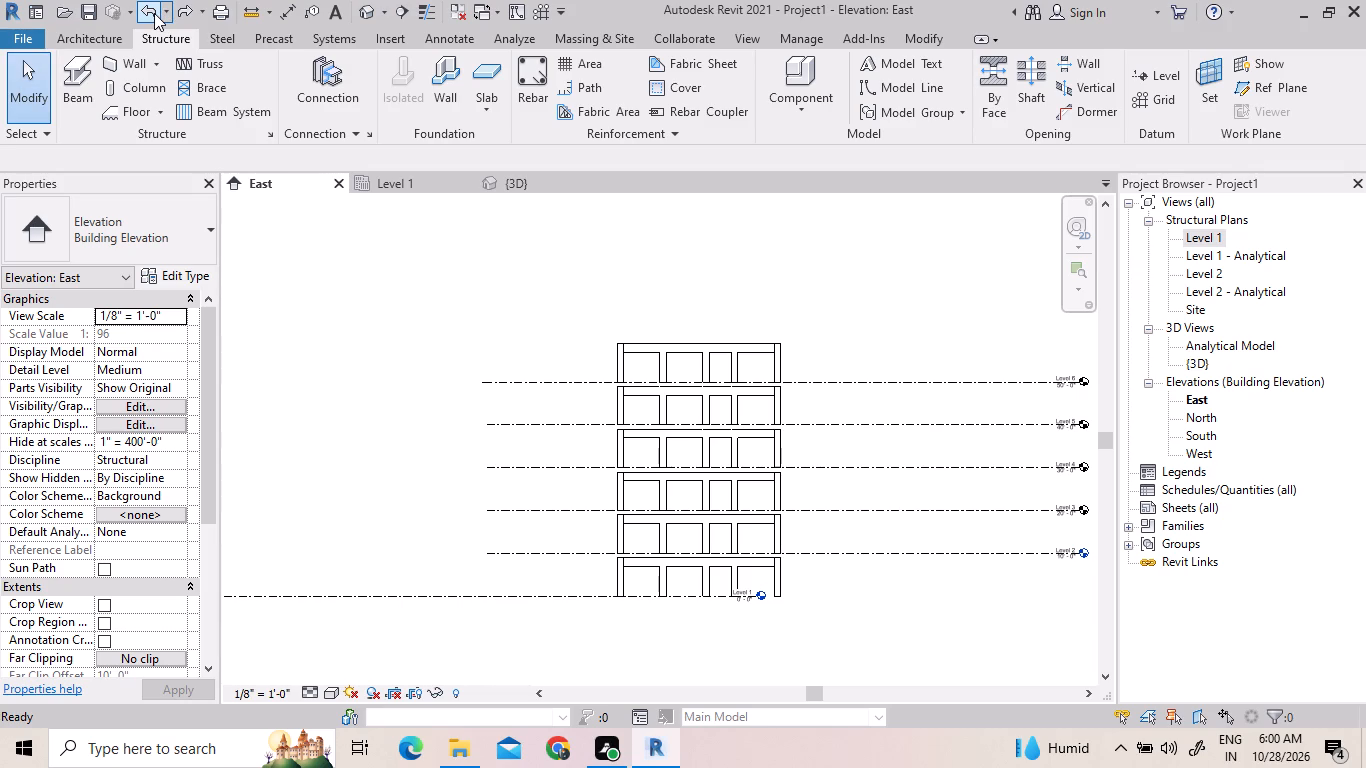
pyautogui.click(154, 13)
pyautogui.click(154, 13)
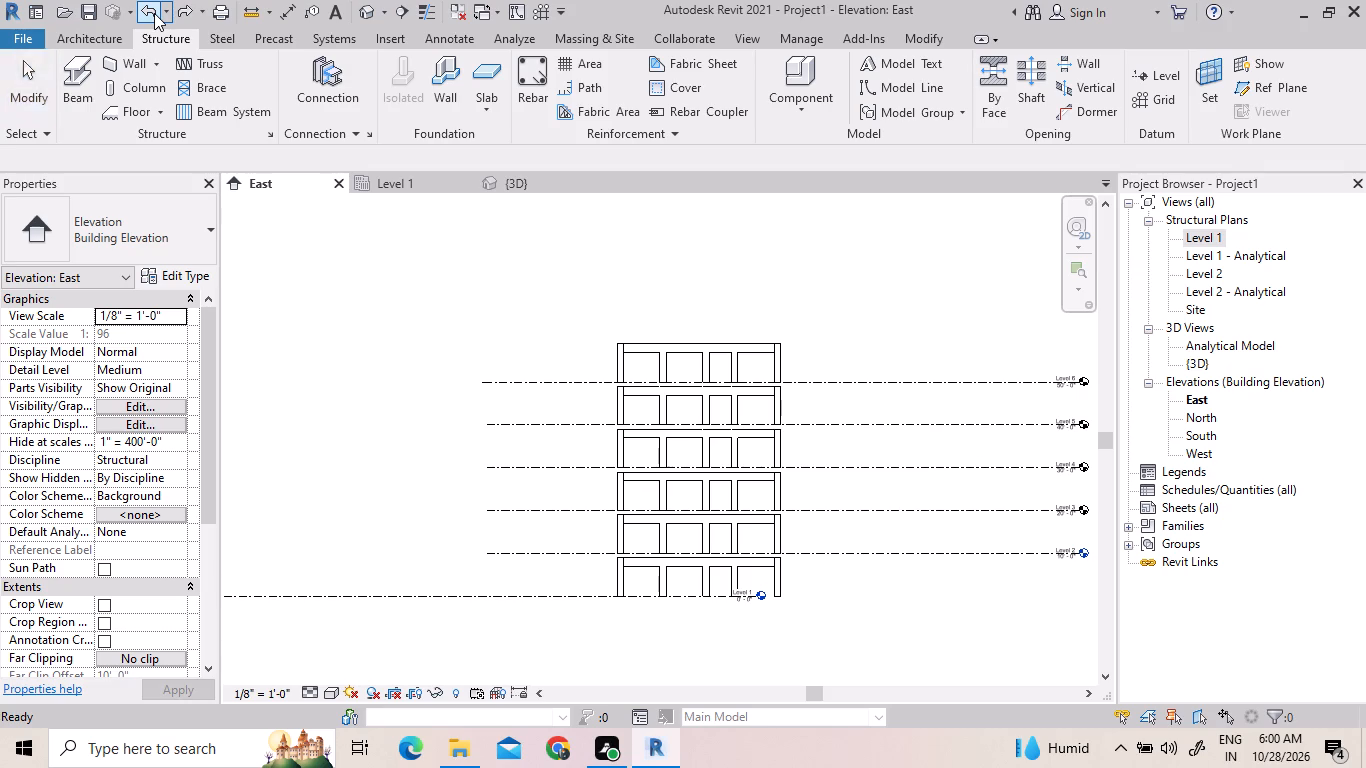
pyautogui.click(154, 13)
pyautogui.click(154, 13)
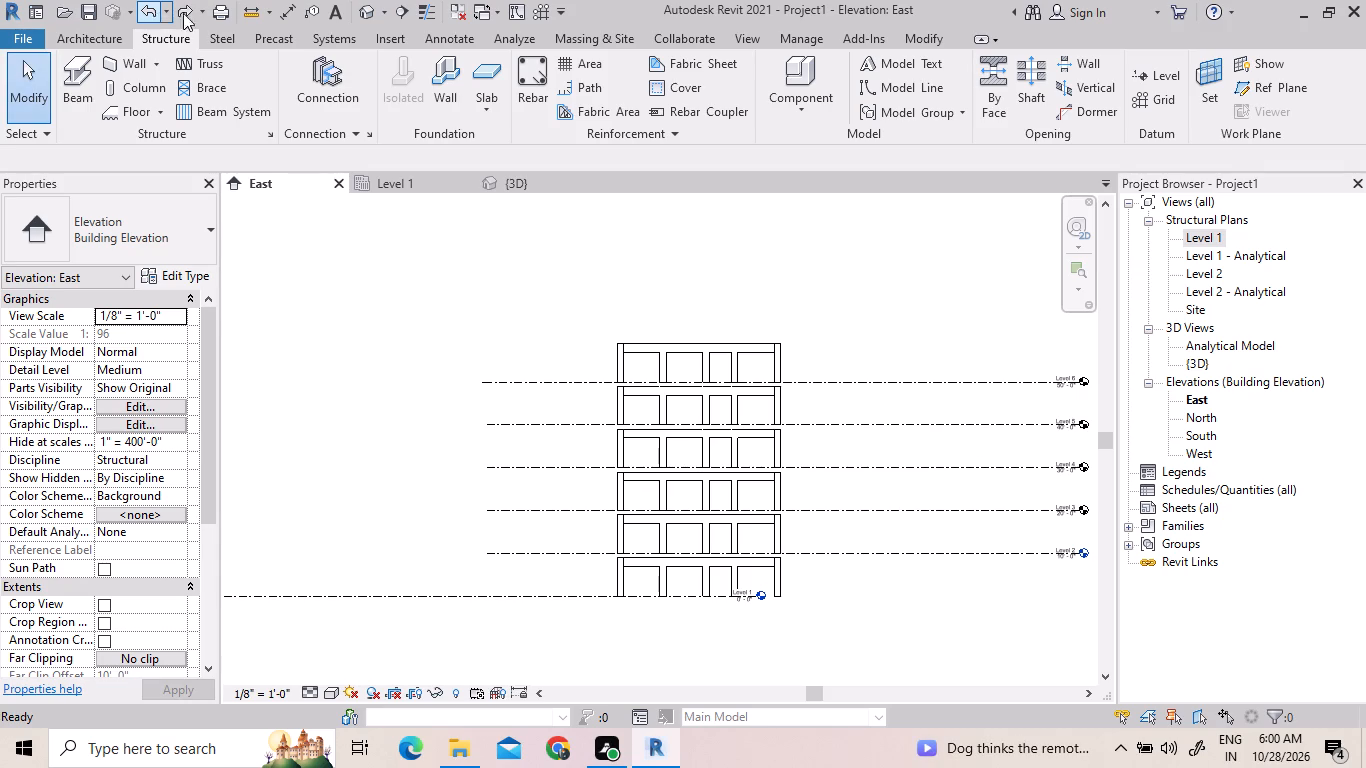
# Open the default 3D view of the frame and set its visual style to Shaded.
pyautogui.click(360, 3)
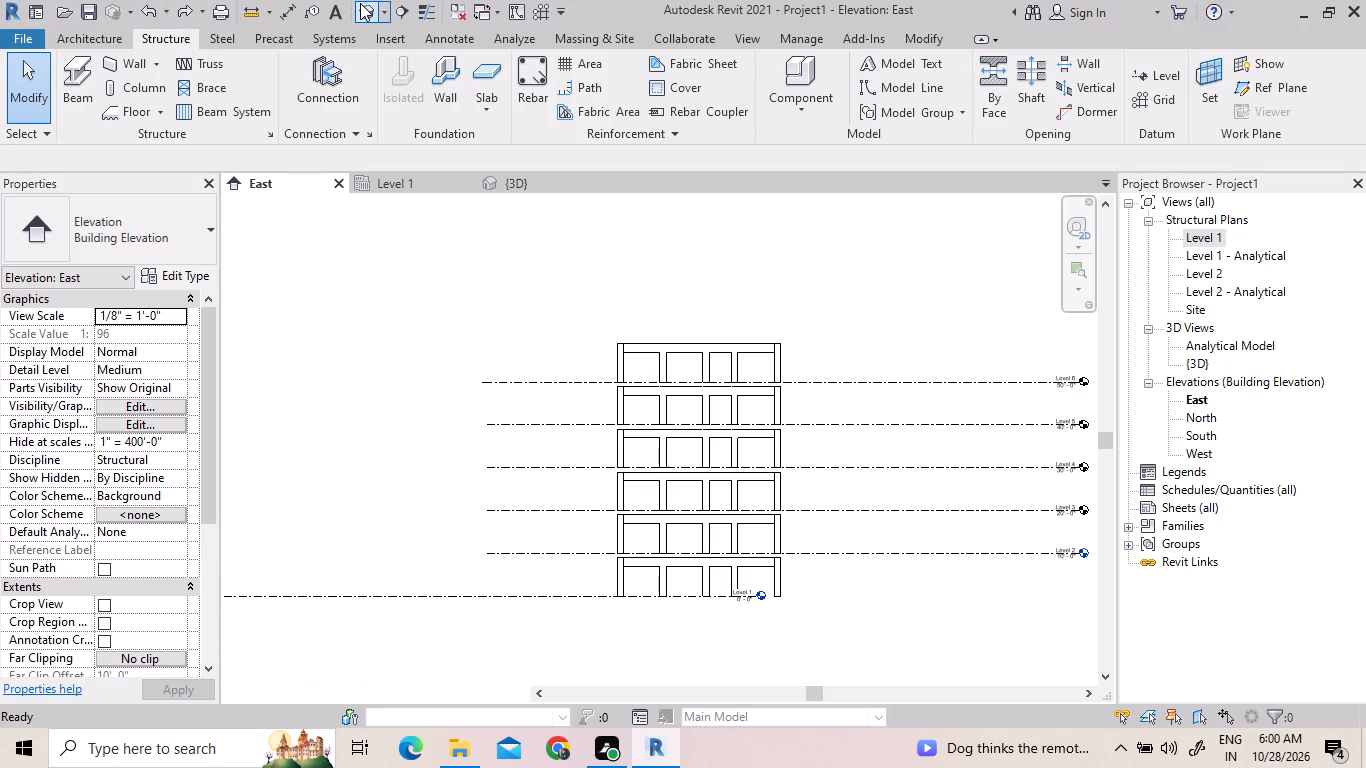
pyautogui.scroll(-2, 455, 399)
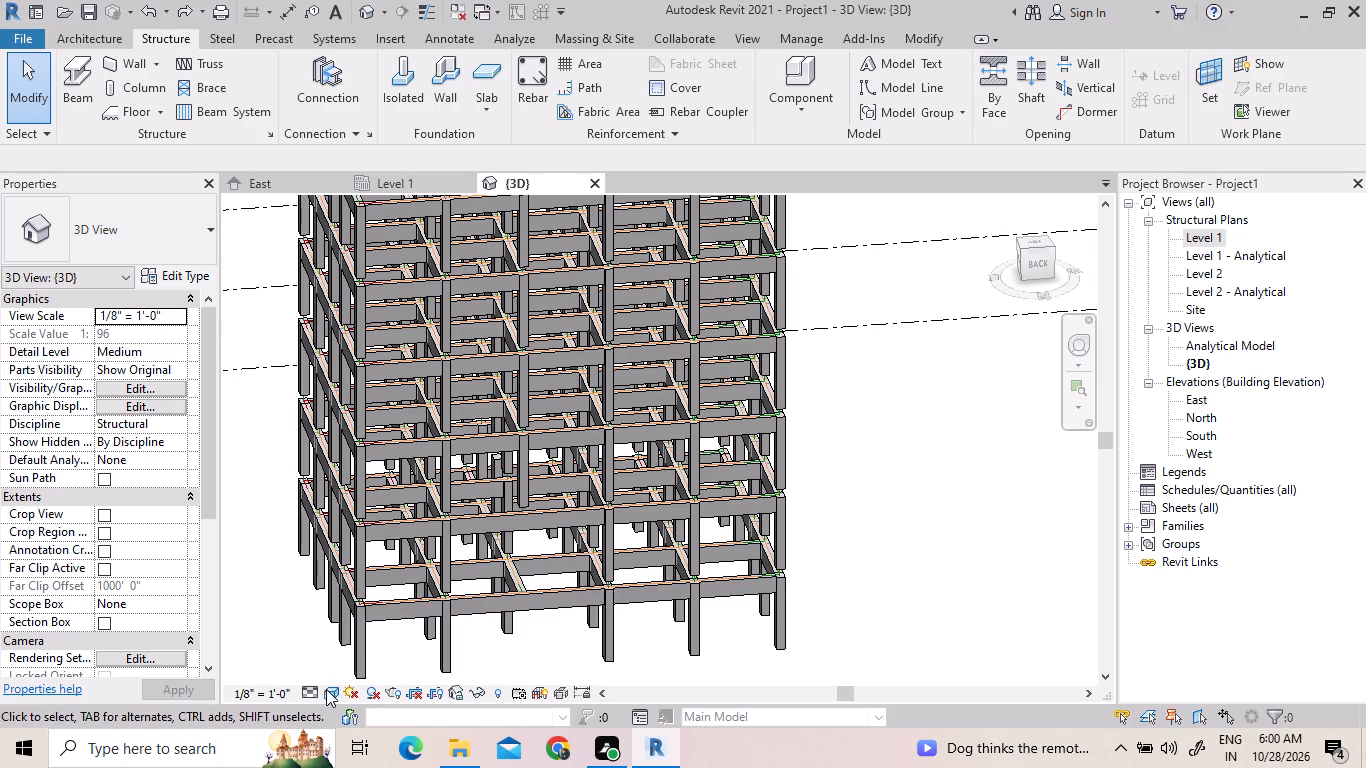
pyautogui.click(337, 695)
pyautogui.click(347, 633)
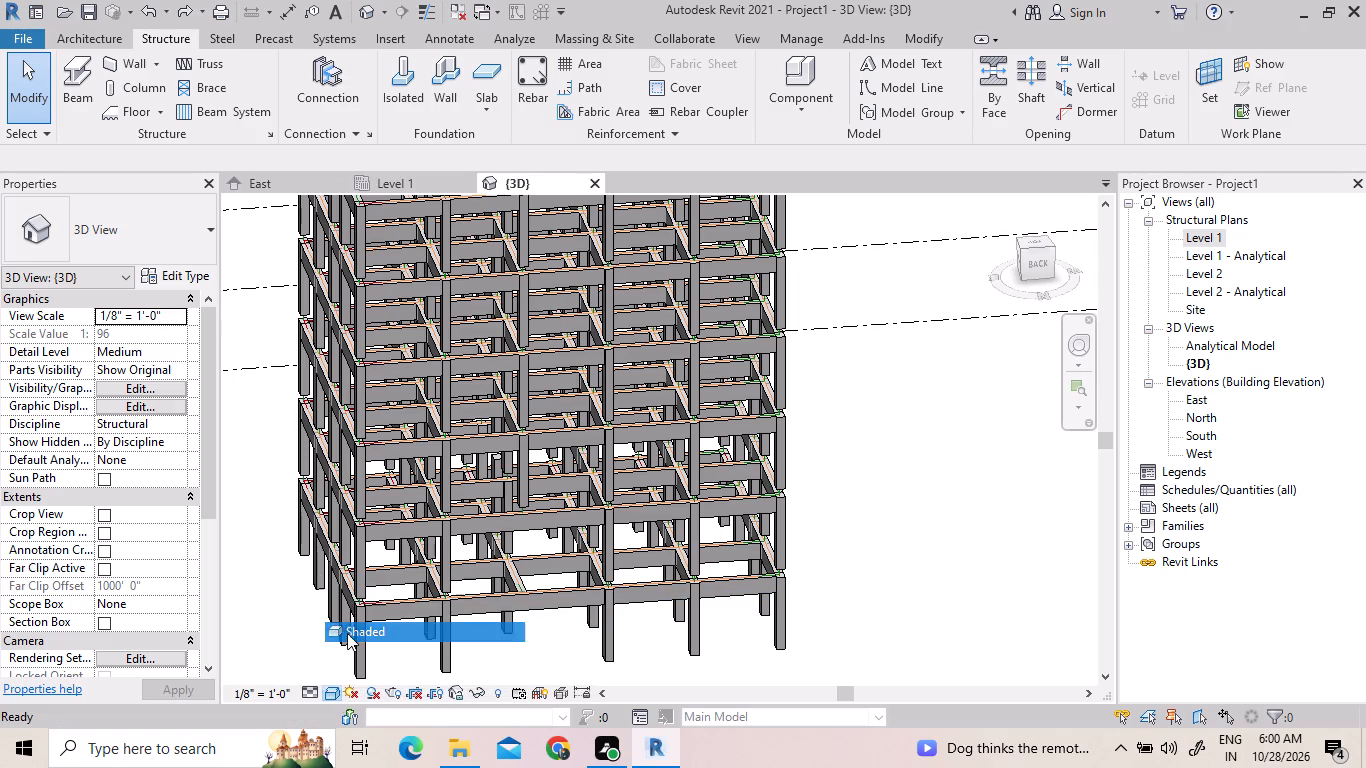
# Examine the multi-storey frame and its level lines from several sides in the 3D view.
pyautogui.moveTo(941, 597); pyautogui.dragTo(939, 598, button='middle')
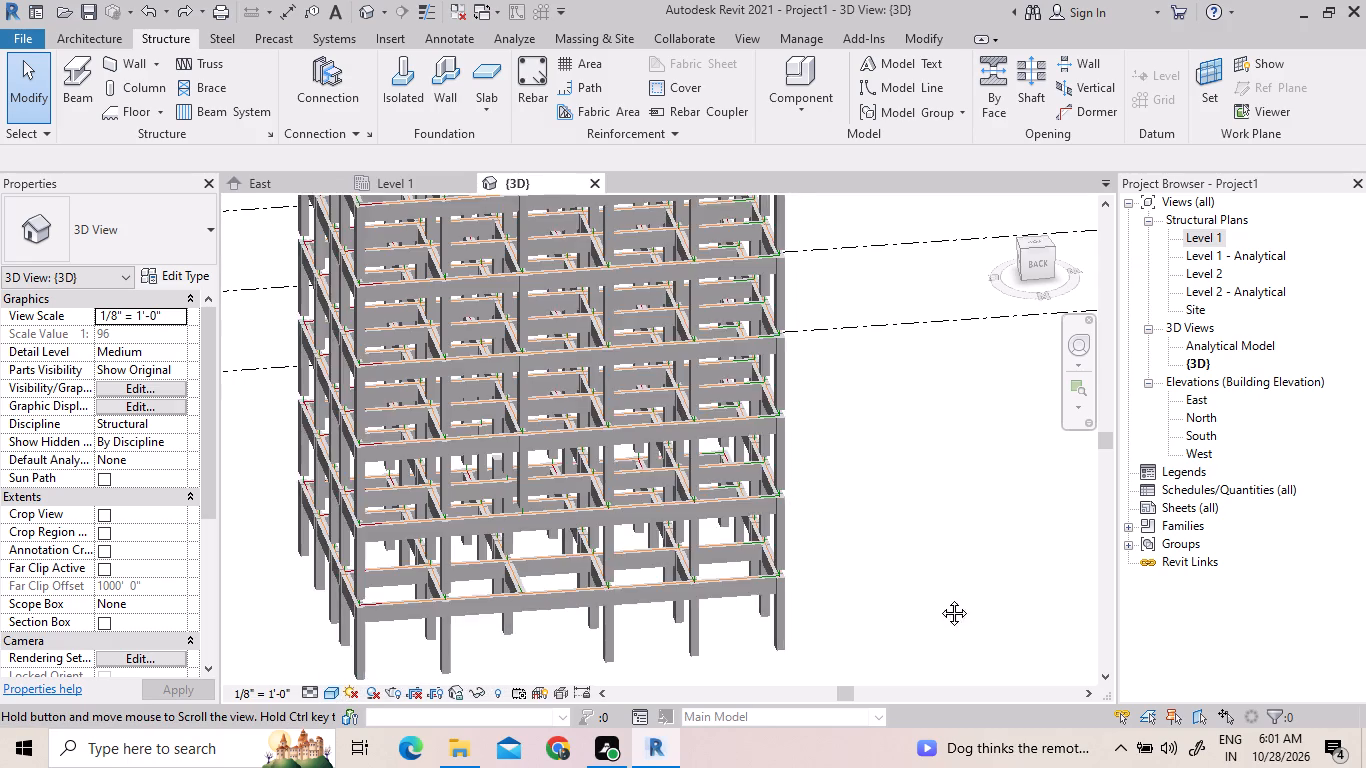
pyautogui.moveTo(939, 598); pyautogui.dragTo(815, 557, button='middle')
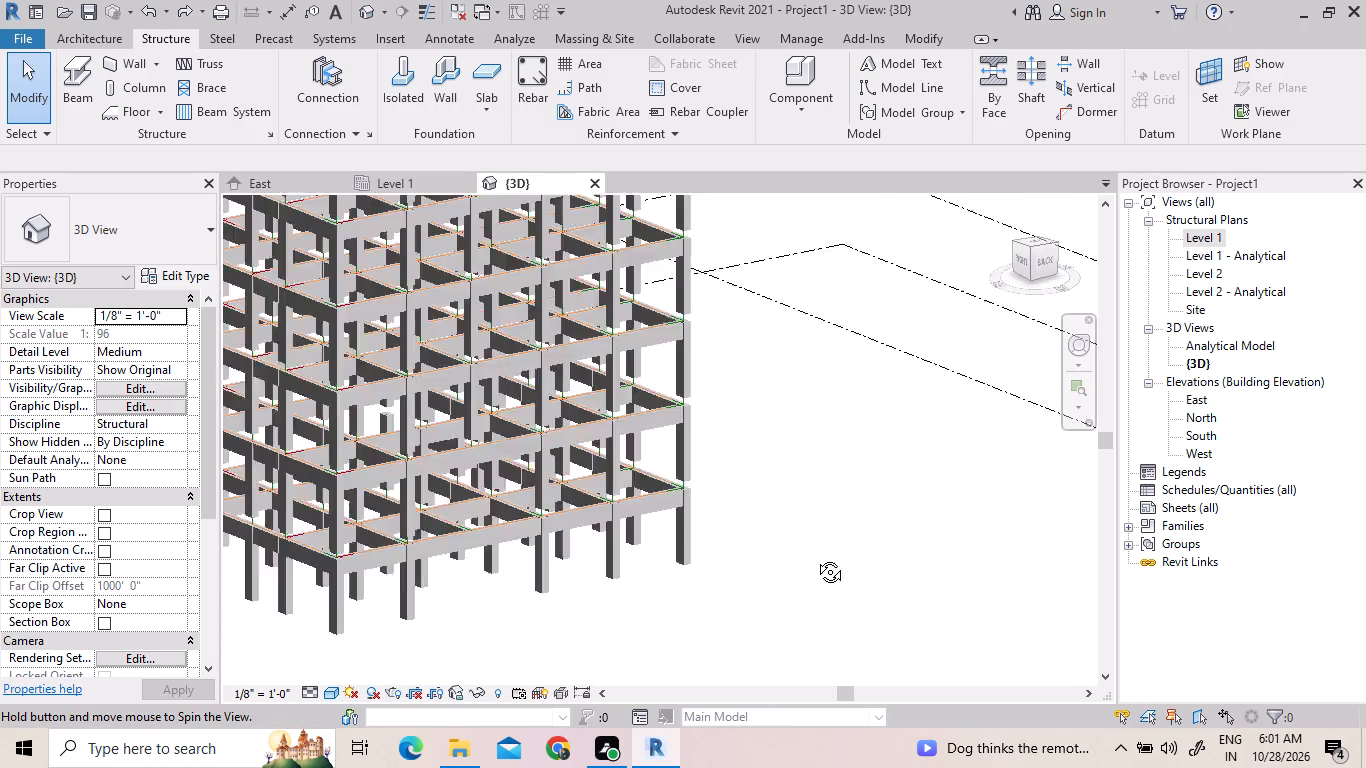
pyautogui.moveTo(815, 557); pyautogui.dragTo(776, 638, button='middle')
pyautogui.keyDown('shift'); pyautogui.scroll(-1, 584, 613); pyautogui.keyUp('shift')
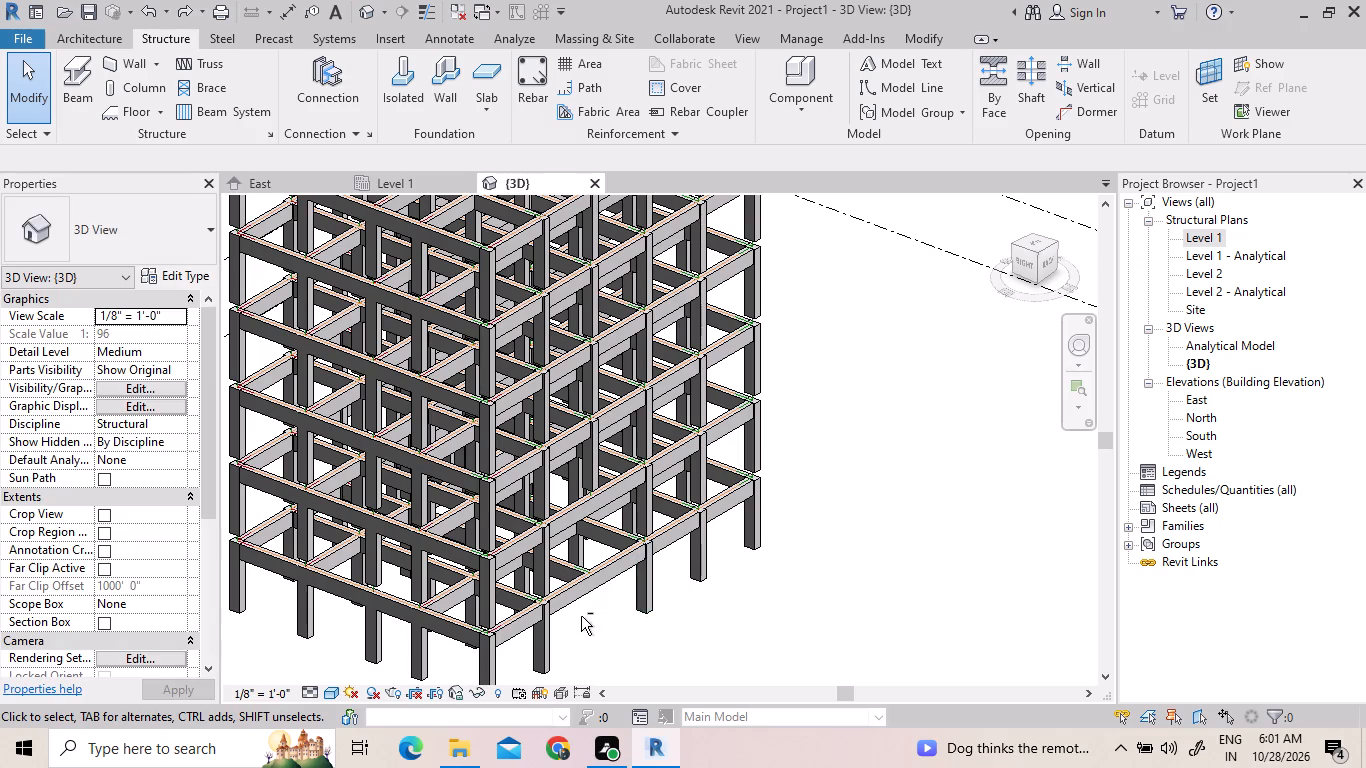
pyautogui.keyDown('shift'); pyautogui.moveTo(580, 616); pyautogui.dragTo(525, 569, button='middle'); pyautogui.keyUp('shift')
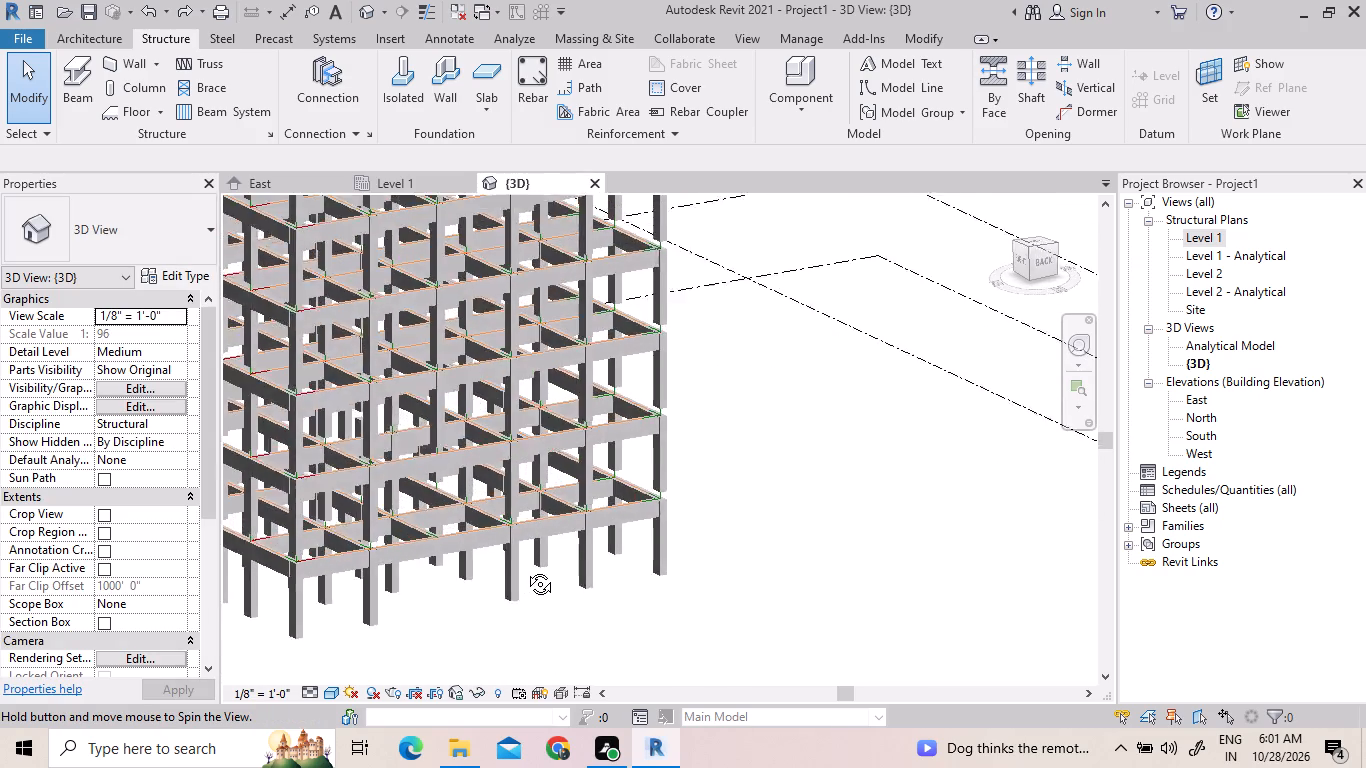
pyautogui.keyDown('shift'); pyautogui.moveTo(525, 569); pyautogui.dragTo(827, 547, button='middle'); pyautogui.keyUp('shift')
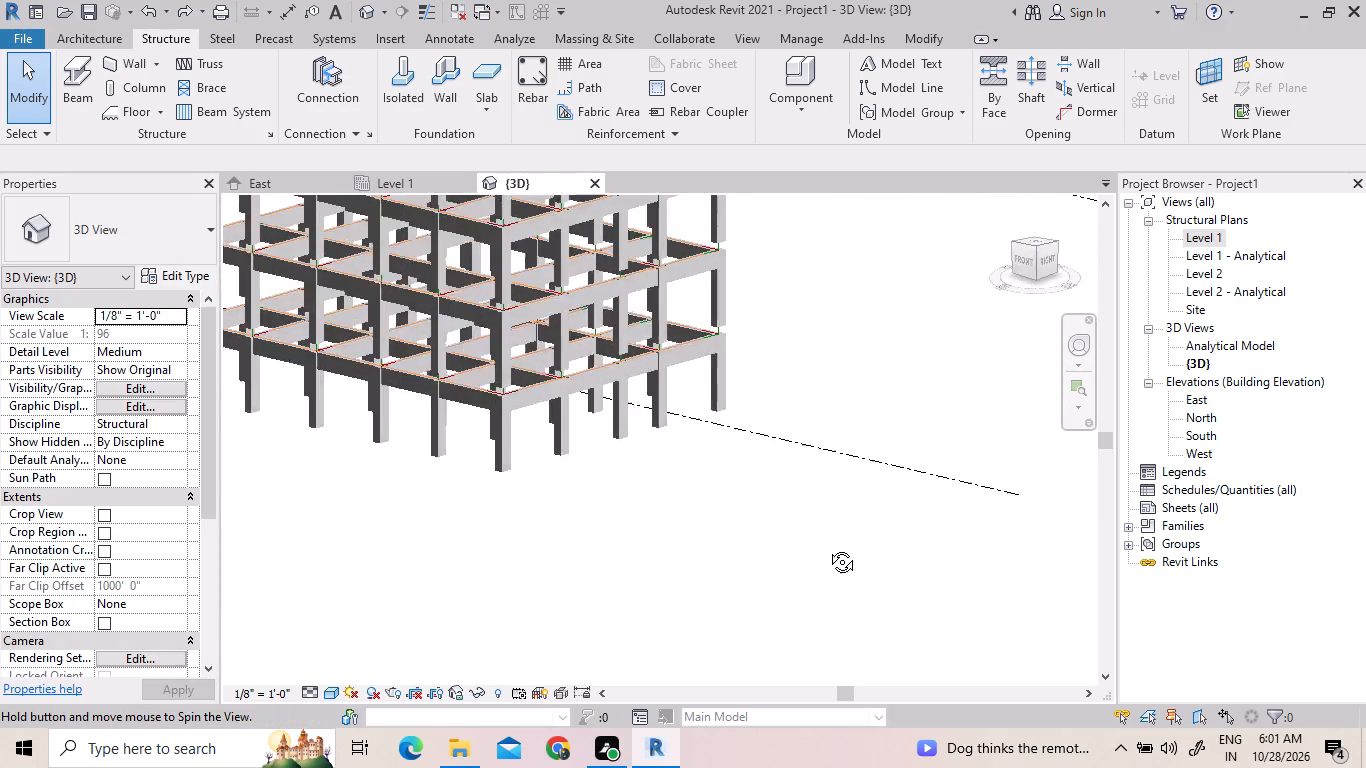
pyautogui.keyDown('shift'); pyautogui.moveTo(827, 547); pyautogui.dragTo(615, 525, button='middle'); pyautogui.keyUp('shift')
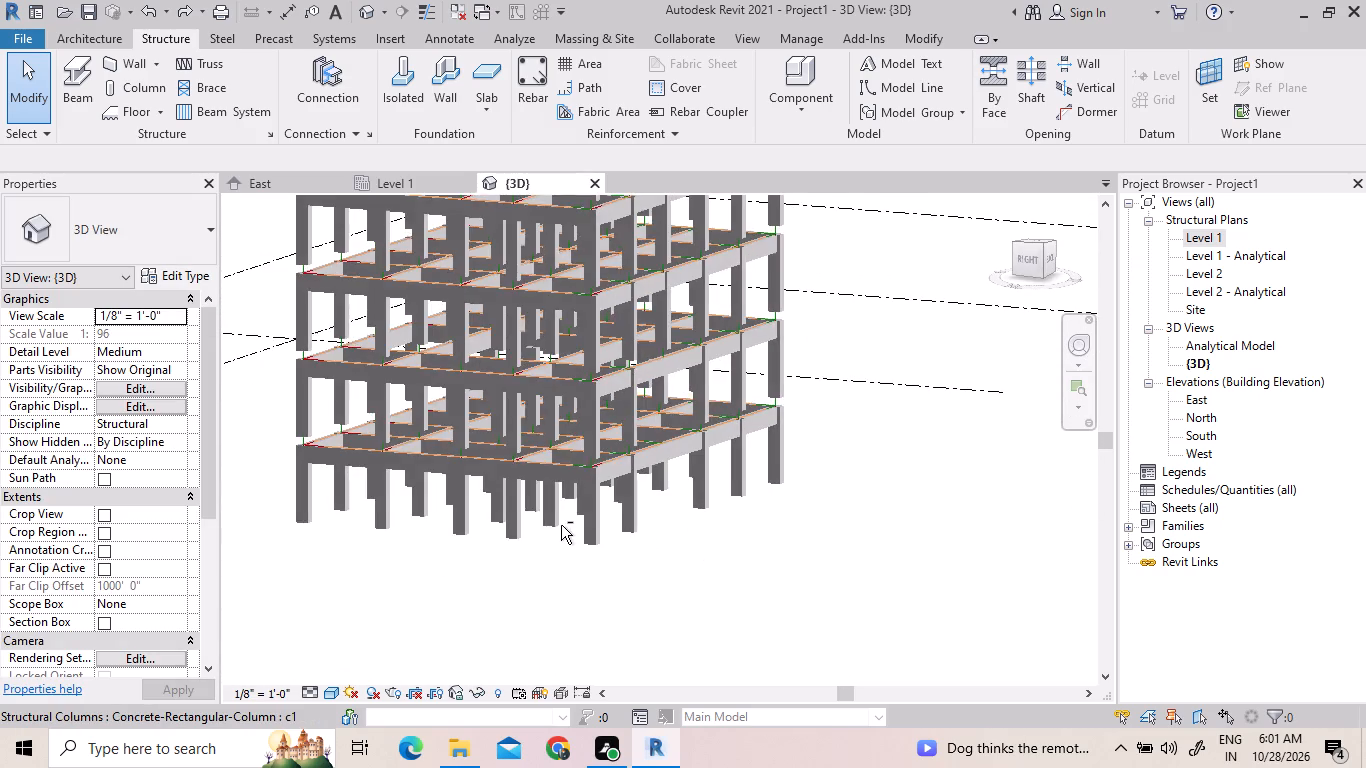
pyautogui.keyDown('shift'); pyautogui.moveTo(568, 538); pyautogui.dragTo(851, 532, button='middle'); pyautogui.keyUp('shift')
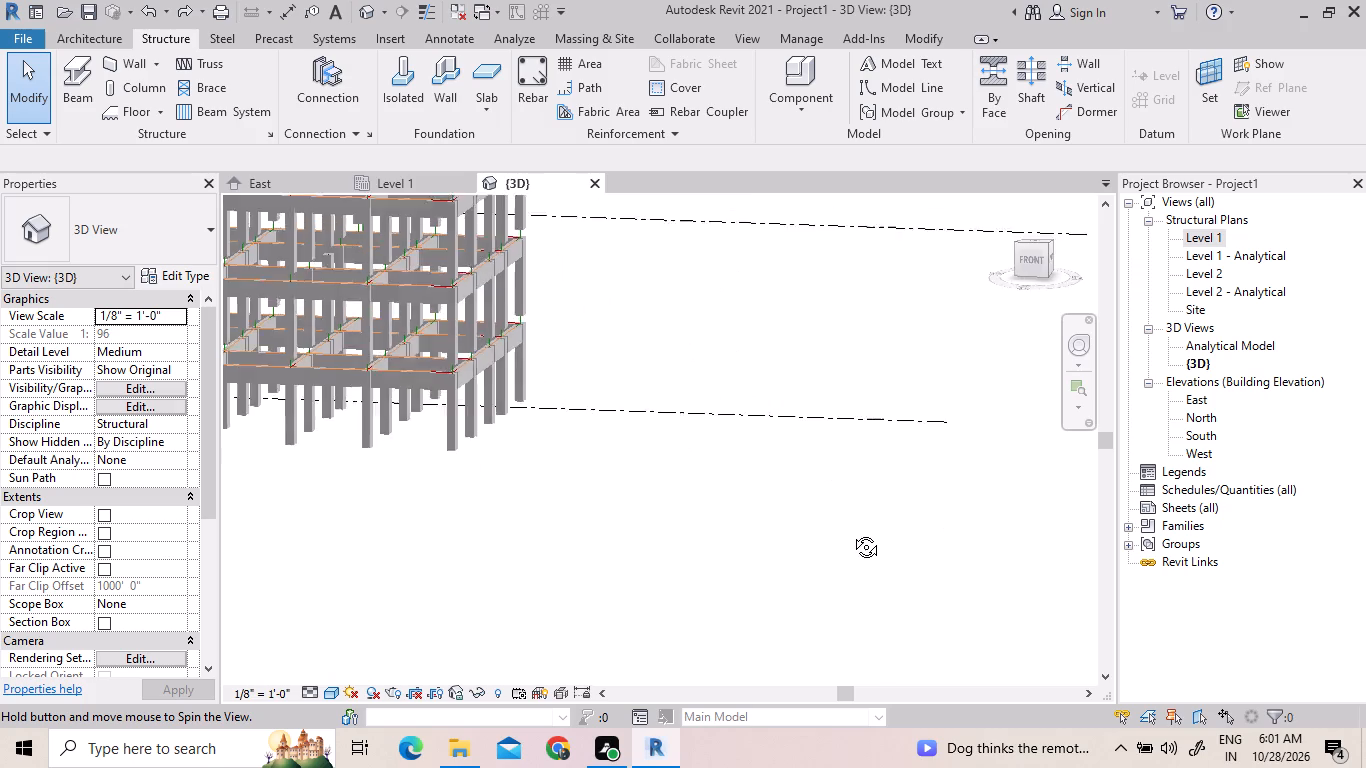
pyautogui.keyDown('shift'); pyautogui.moveTo(851, 532); pyautogui.dragTo(643, 380, button='middle'); pyautogui.keyUp('shift')
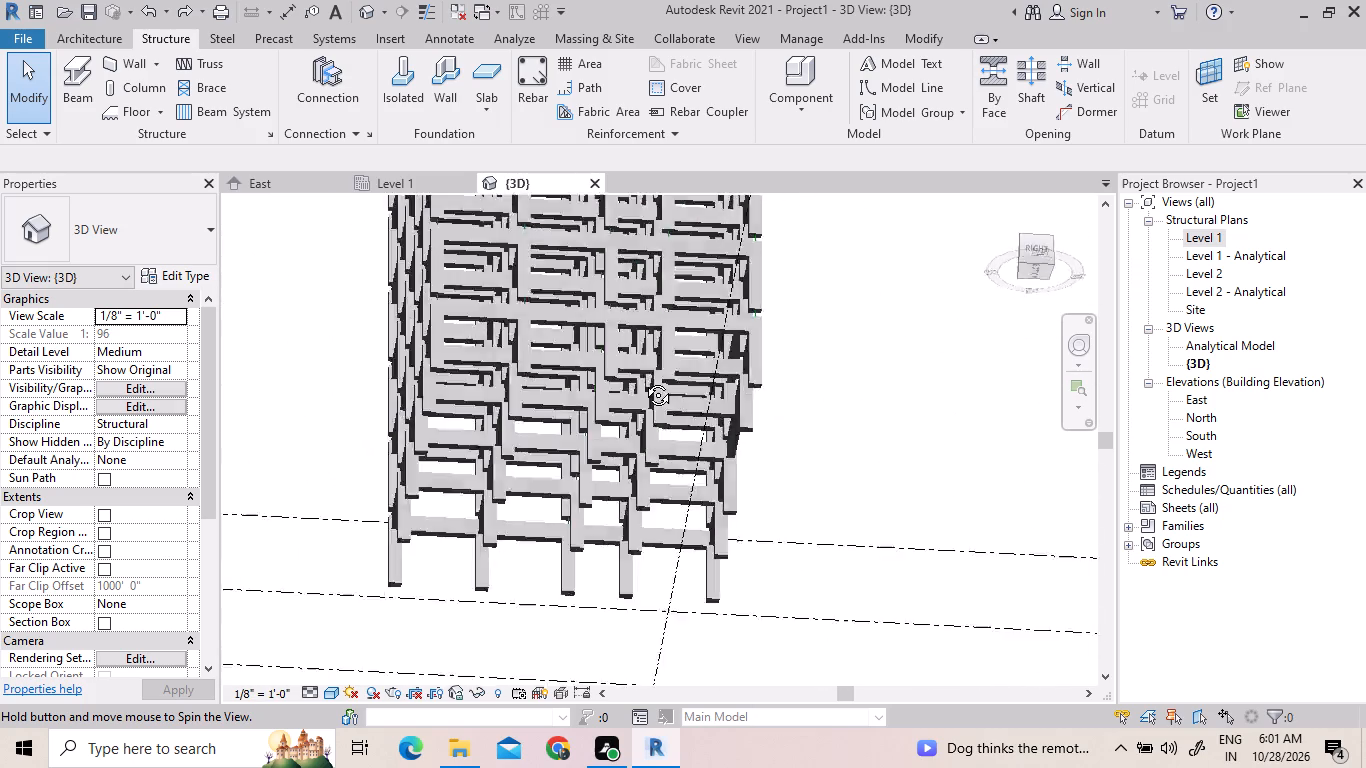
pyautogui.keyDown('shift'); pyautogui.moveTo(643, 380); pyautogui.dragTo(806, 637, button='middle'); pyautogui.keyUp('shift')
pyautogui.keyDown('shift'); pyautogui.moveTo(529, 281); pyautogui.dragTo(449, 175, button='middle'); pyautogui.keyUp('shift')
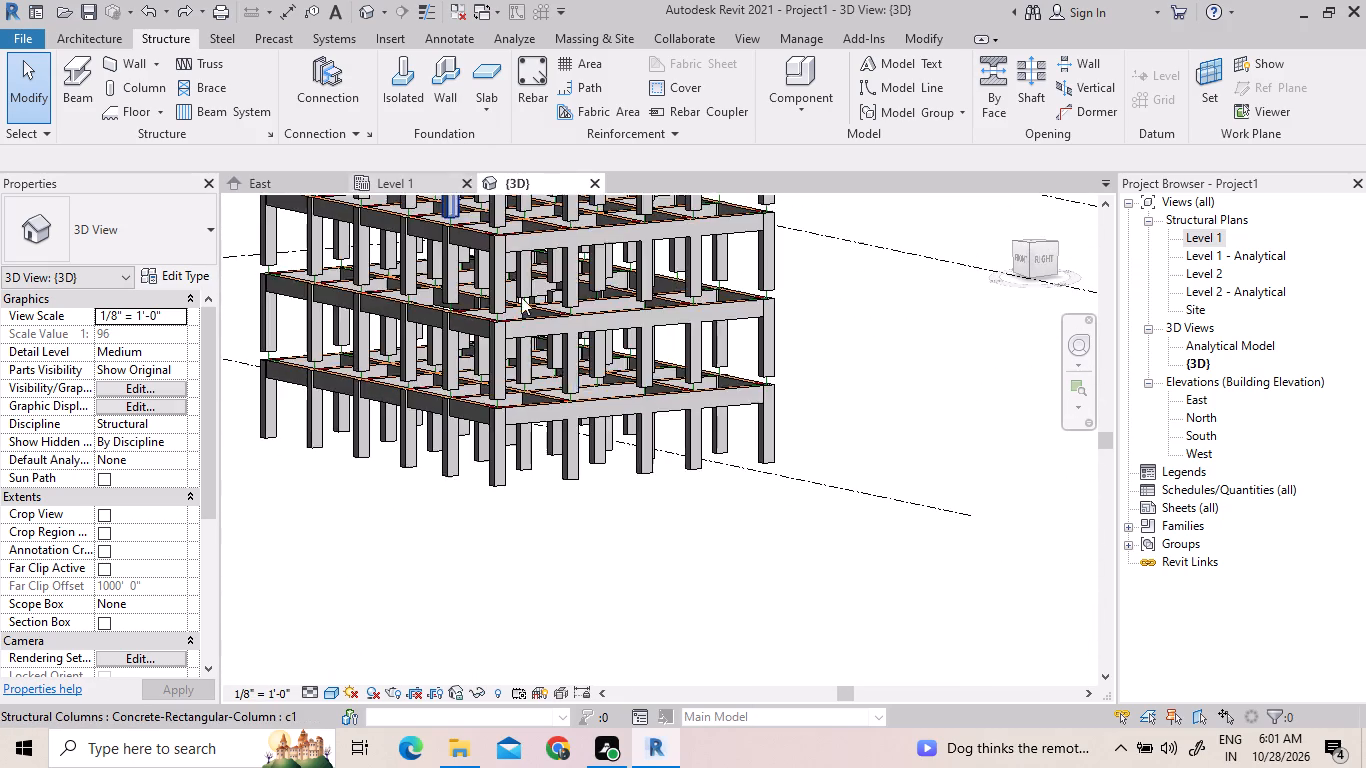
pyautogui.scroll(-7, 590, 414)
pyautogui.moveTo(617, 281); pyautogui.dragTo(615, 277, button='middle')
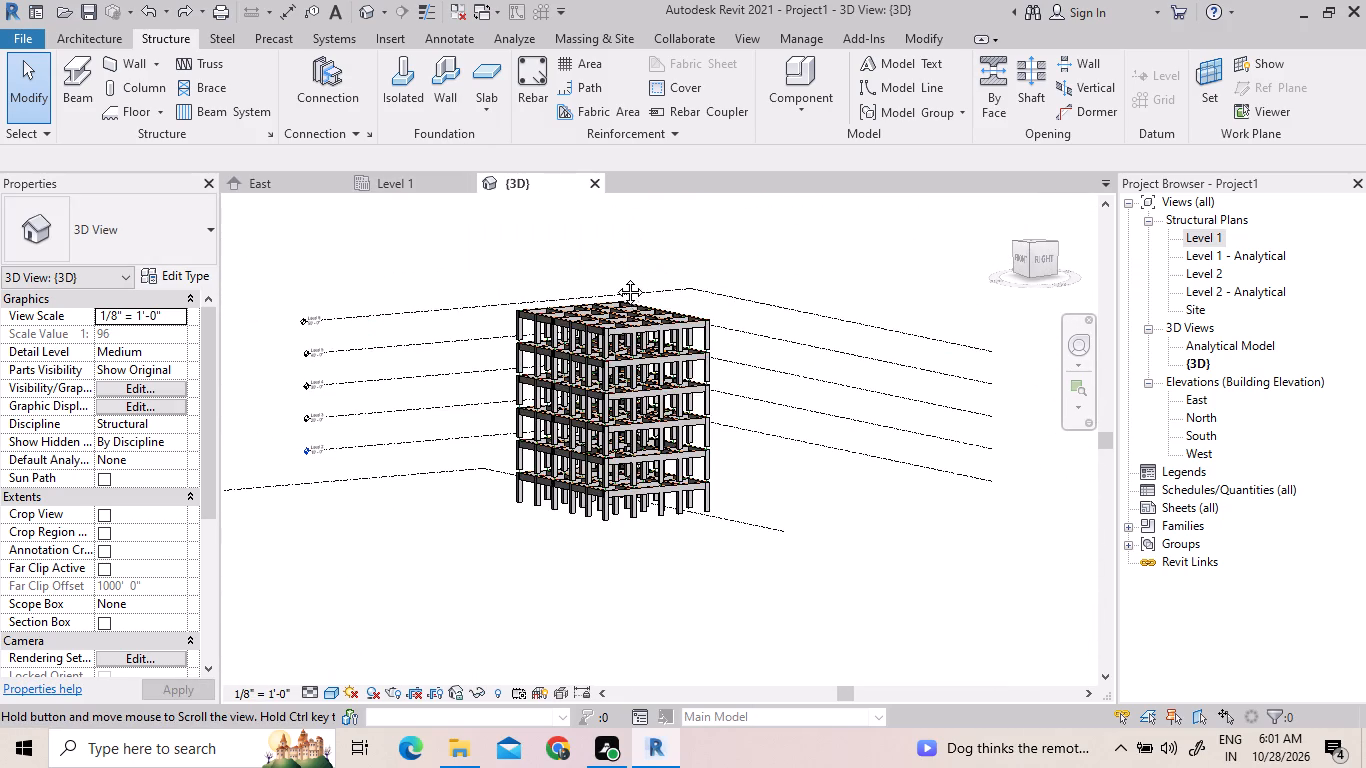
pyautogui.moveTo(615, 277); pyautogui.dragTo(622, 378, button='middle')
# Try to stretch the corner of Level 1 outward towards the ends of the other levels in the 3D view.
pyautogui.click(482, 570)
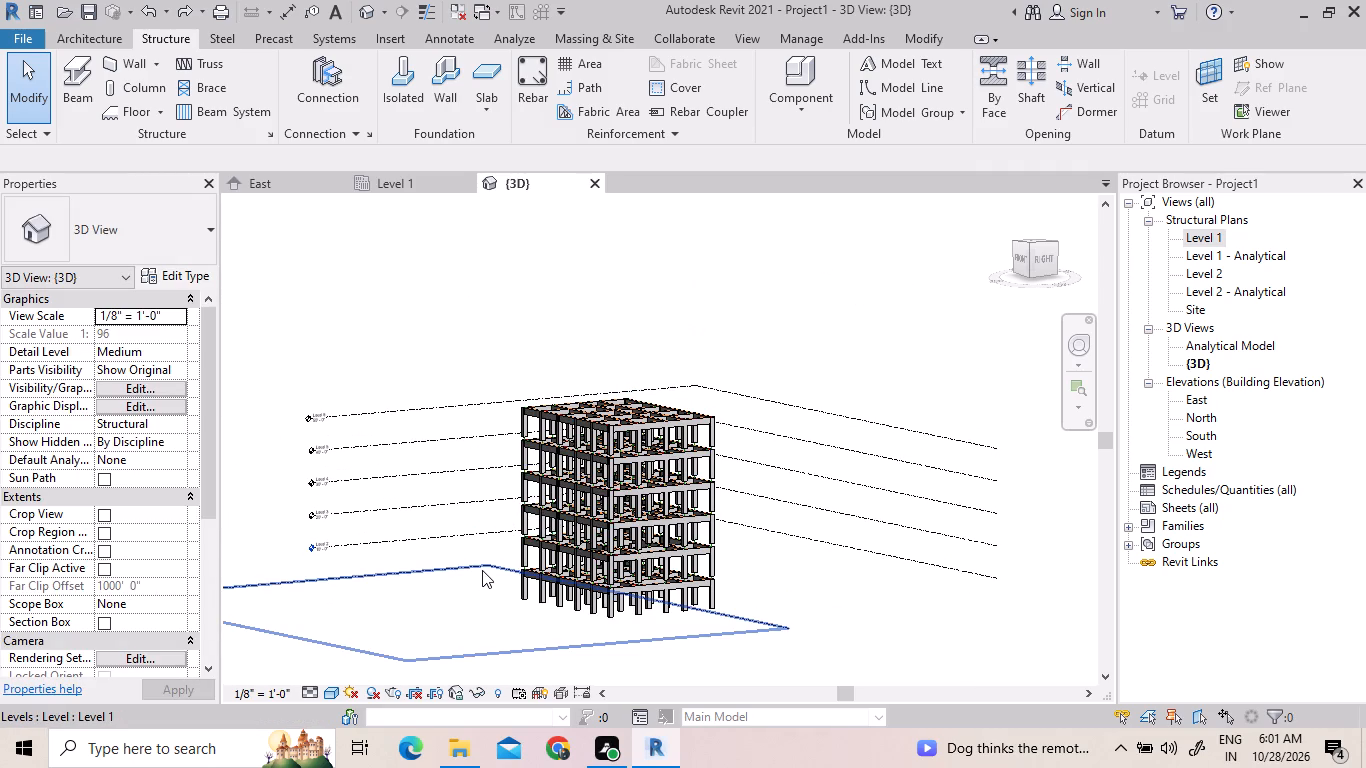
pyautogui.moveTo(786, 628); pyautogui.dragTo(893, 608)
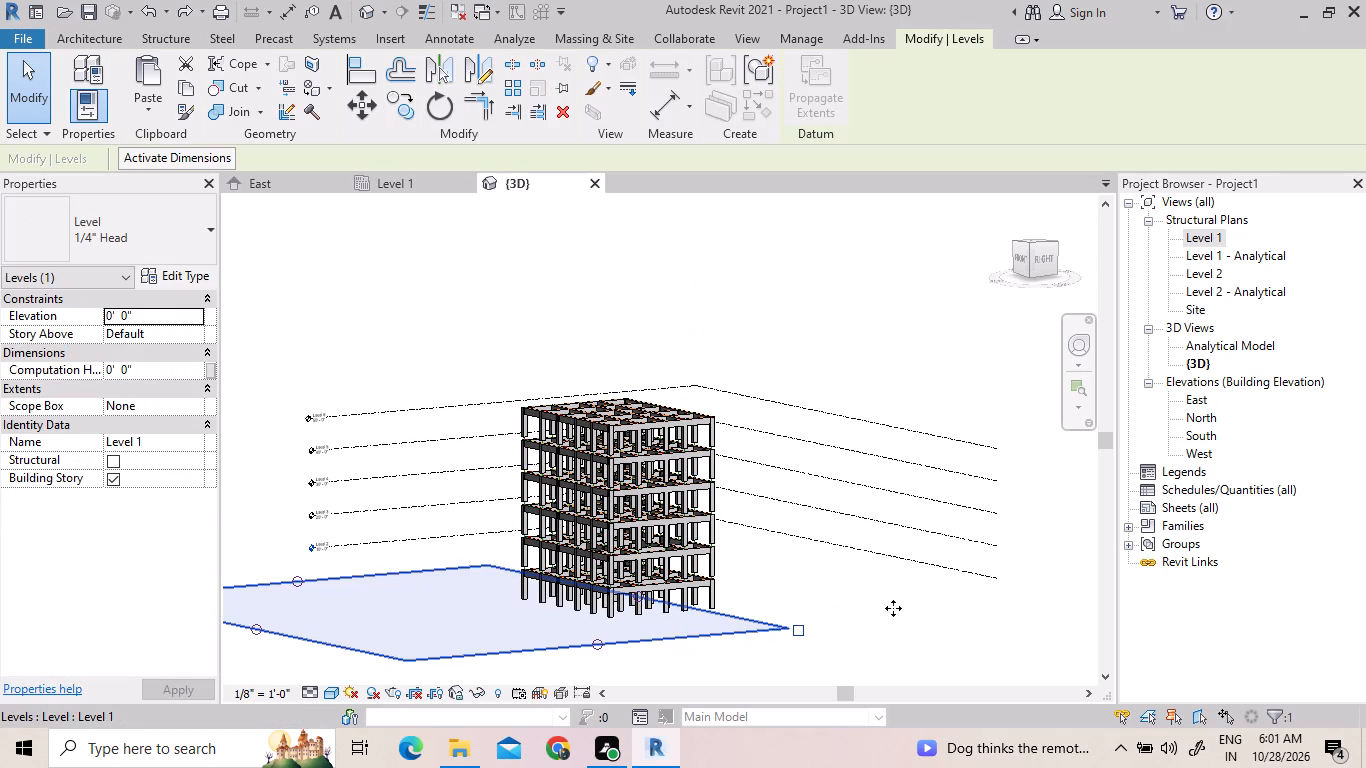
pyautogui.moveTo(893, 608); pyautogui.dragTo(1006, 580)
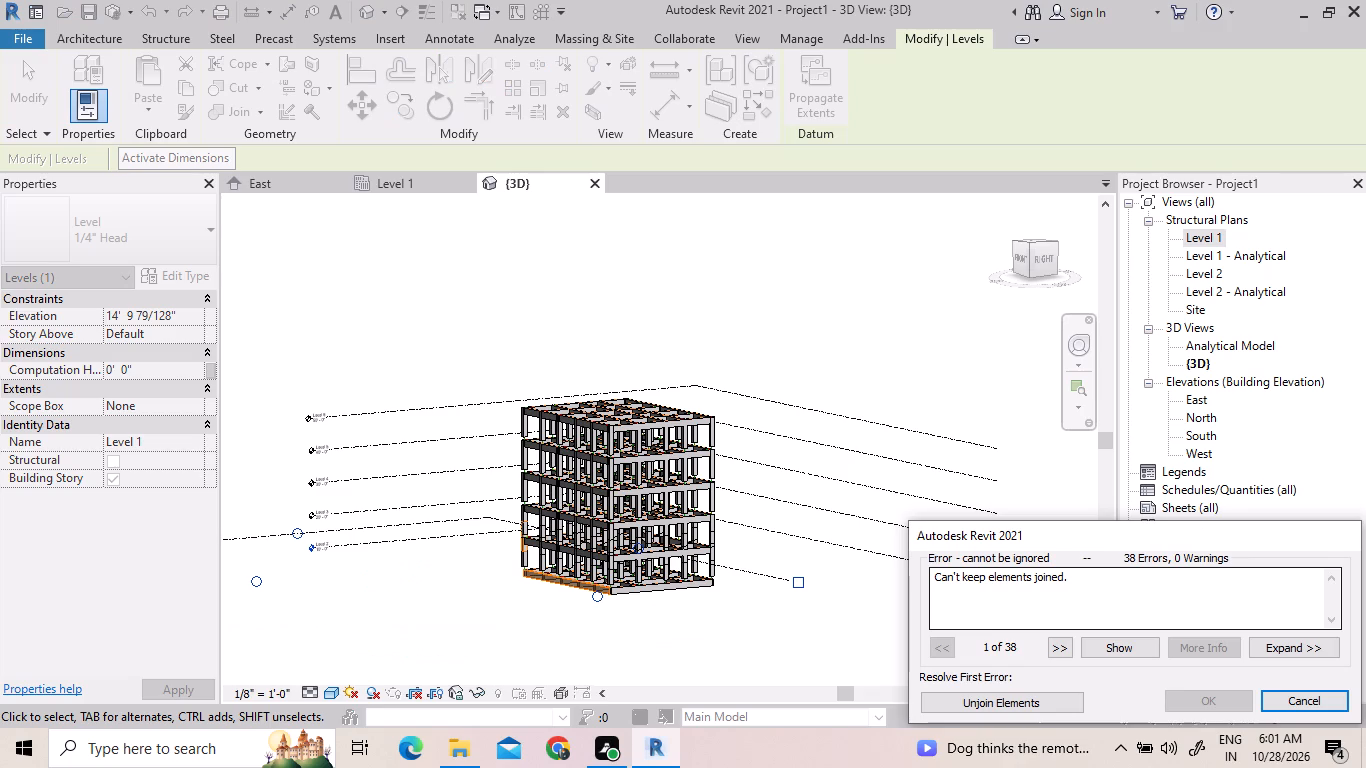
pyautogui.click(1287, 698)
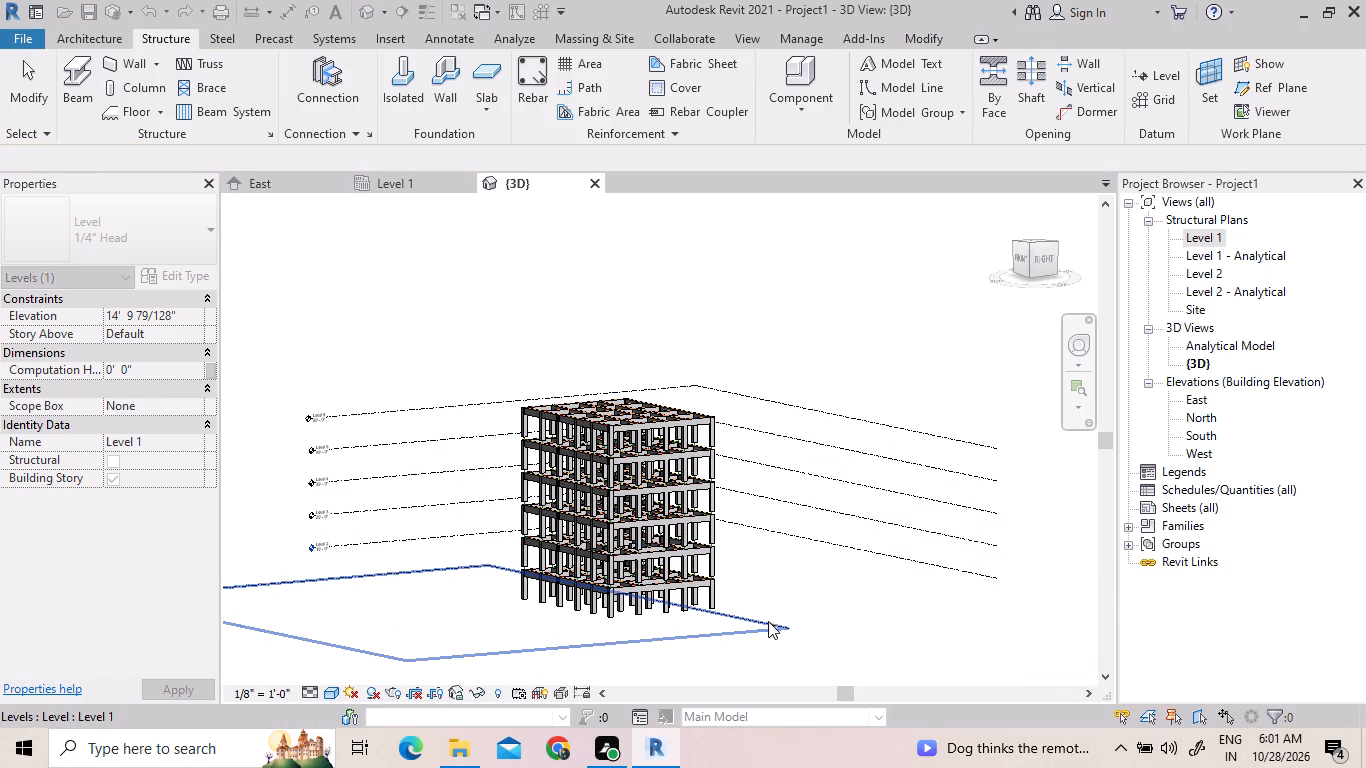
# Move the Level 1 datum up by 4' 0" in the 3D view.
pyautogui.click(767, 625)
pyautogui.rightClick(766, 627)
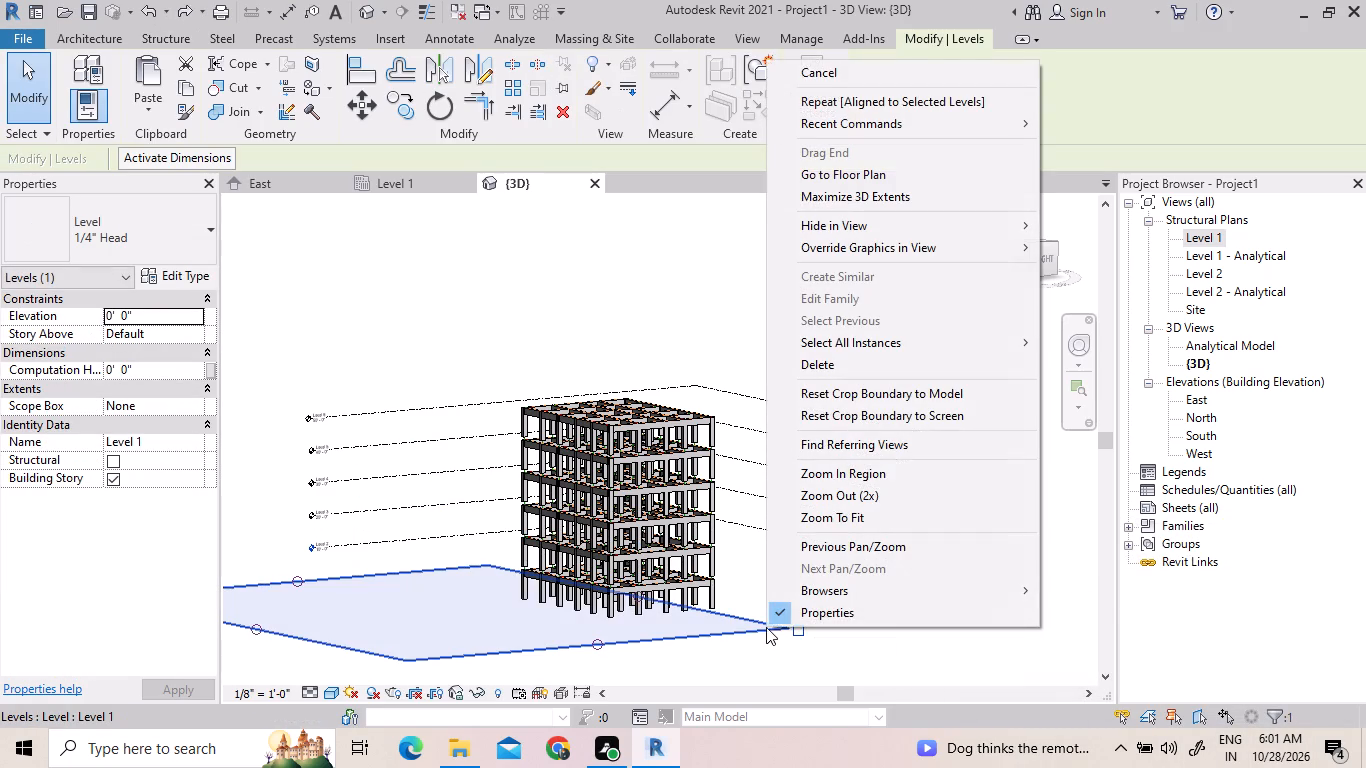
pyautogui.click(627, 264)
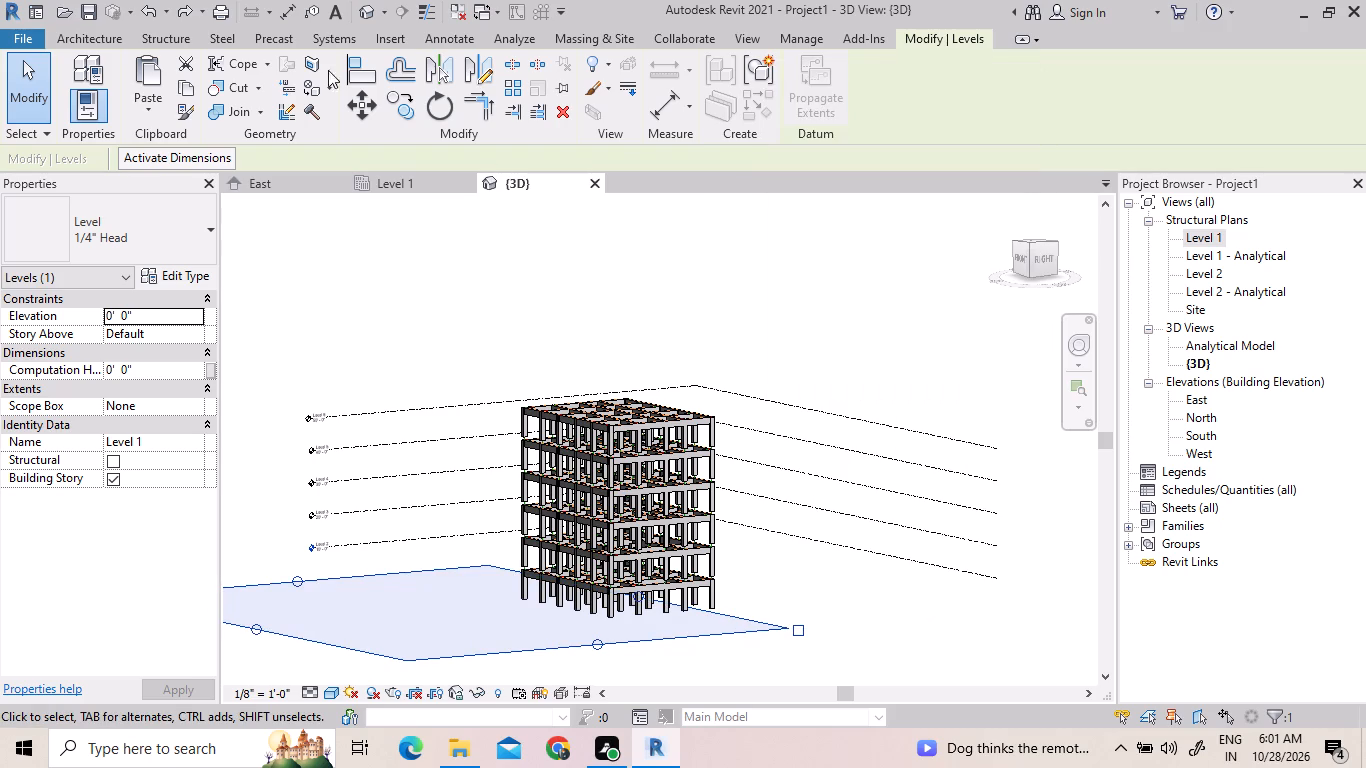
pyautogui.click(357, 102)
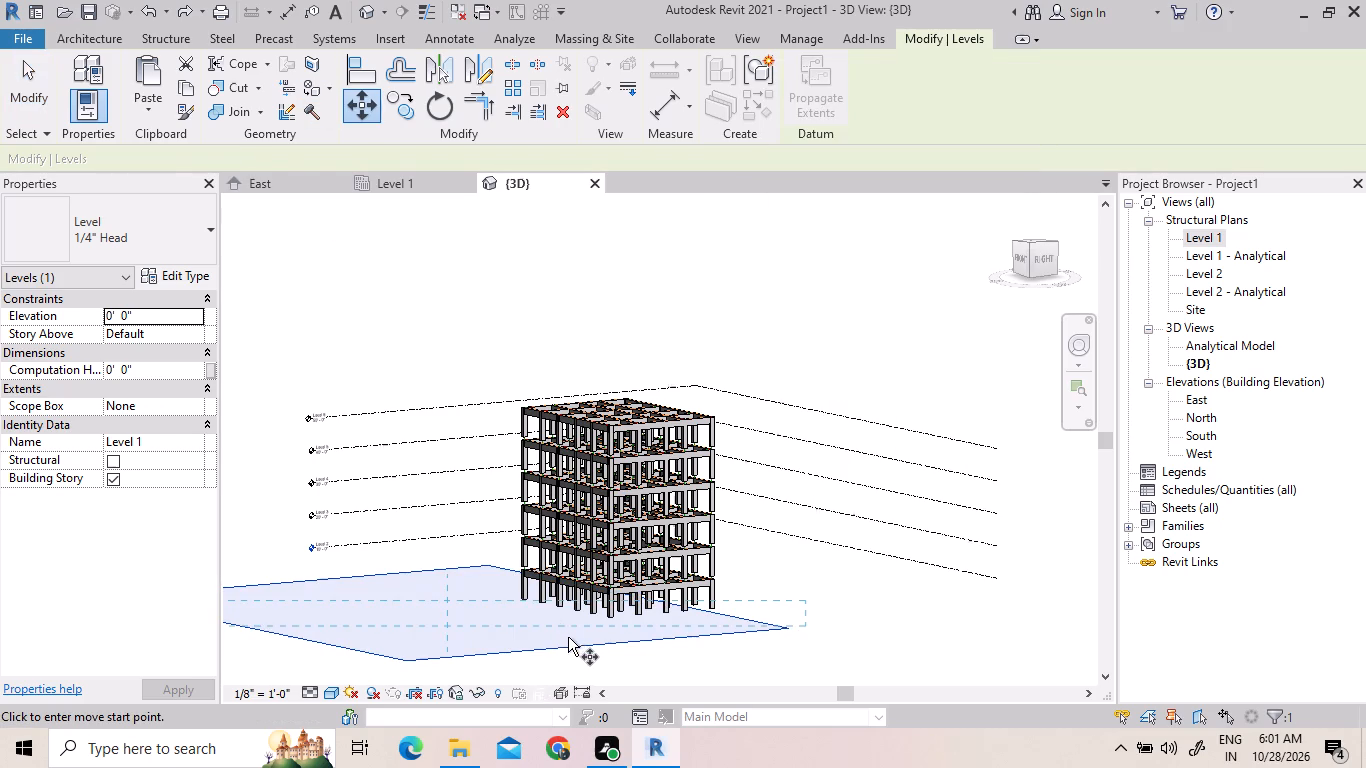
pyautogui.click(445, 655)
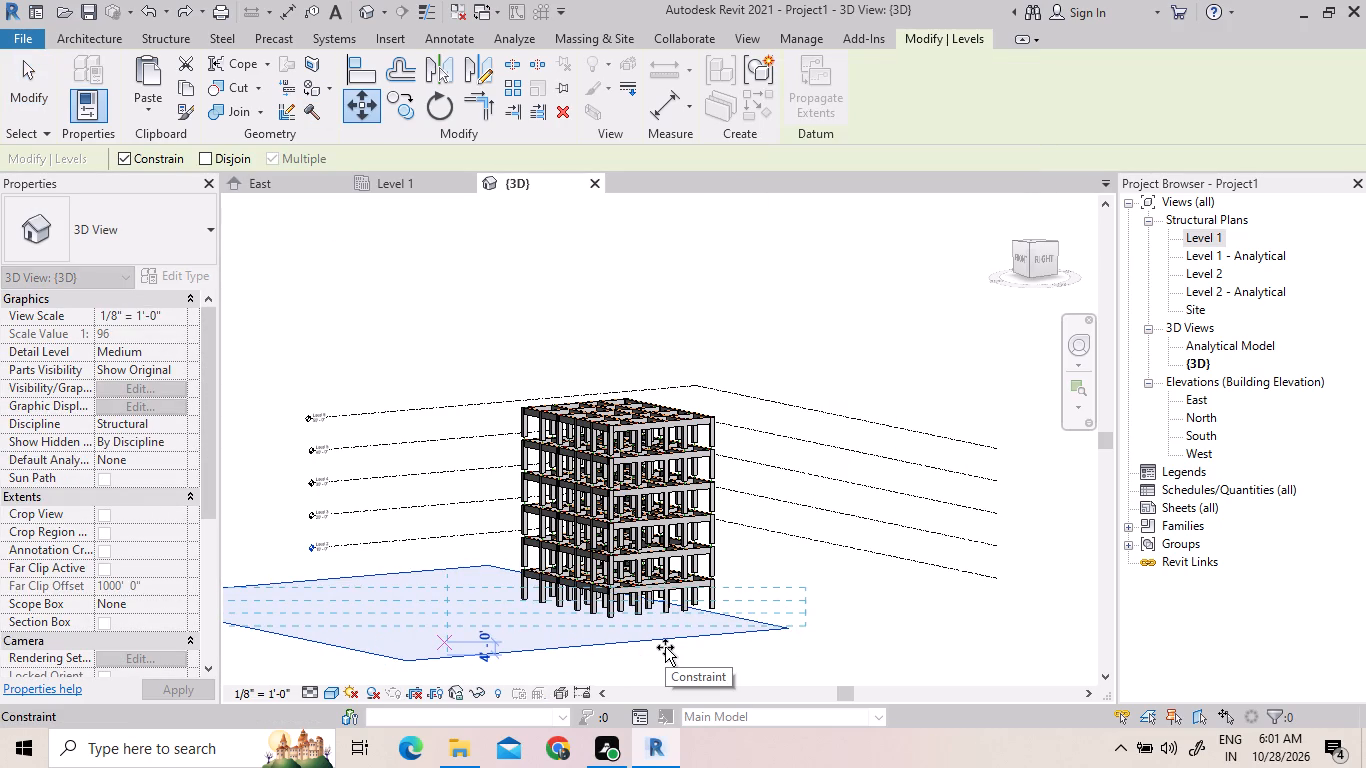
pyautogui.click(665, 647)
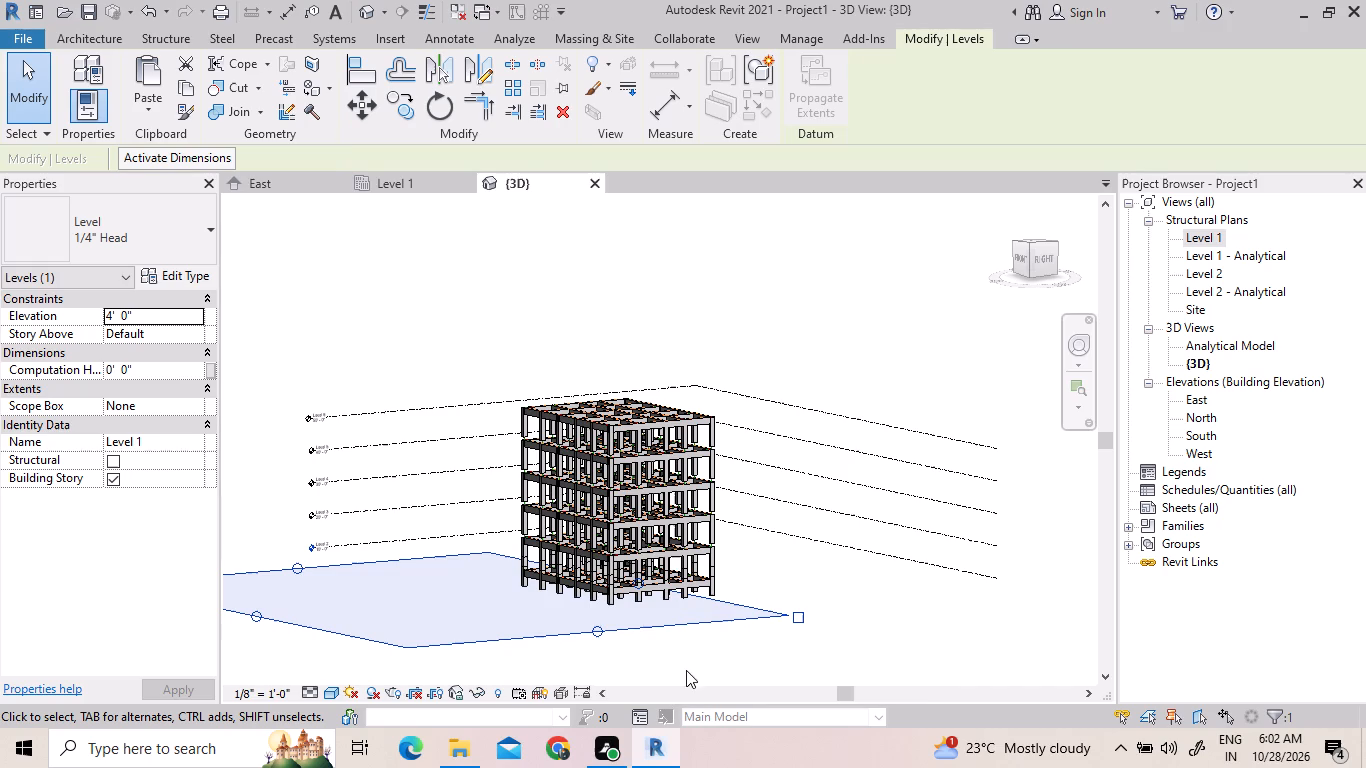
pyautogui.click(714, 617)
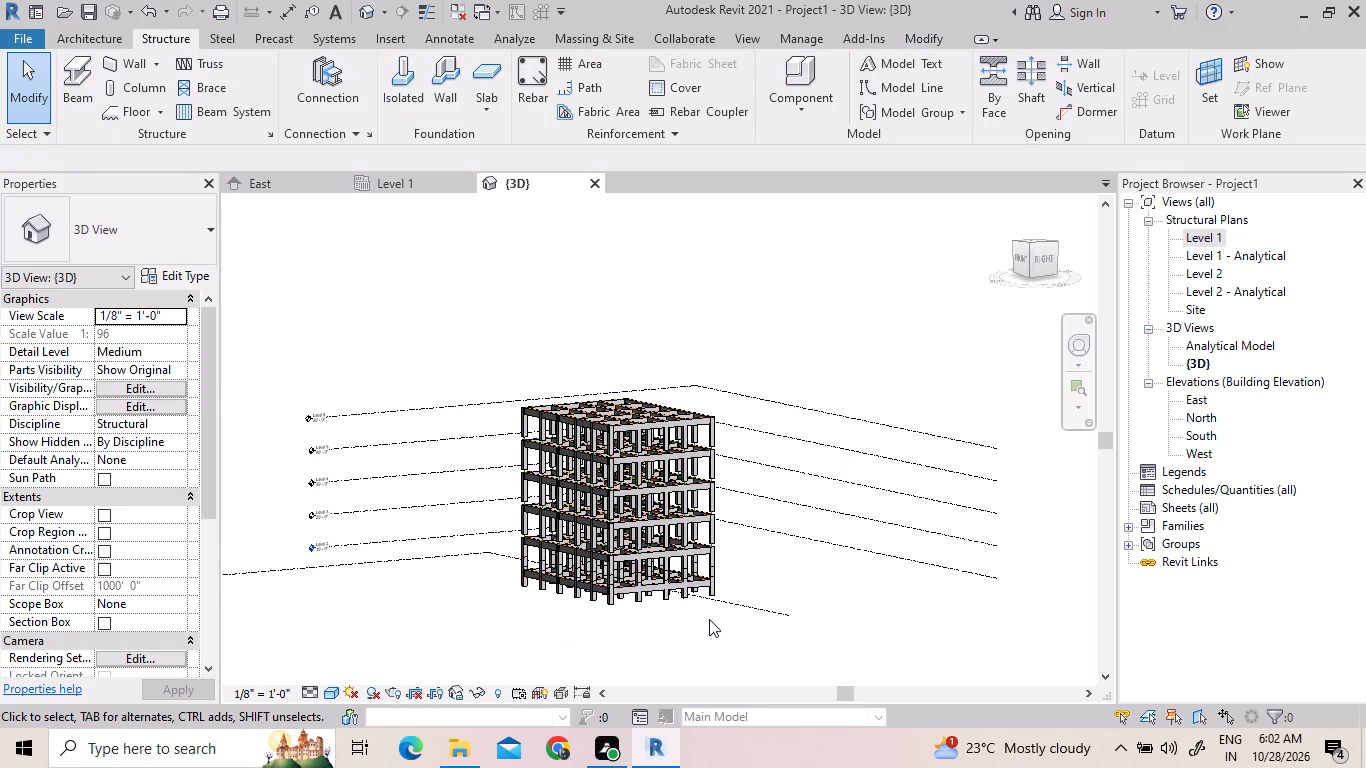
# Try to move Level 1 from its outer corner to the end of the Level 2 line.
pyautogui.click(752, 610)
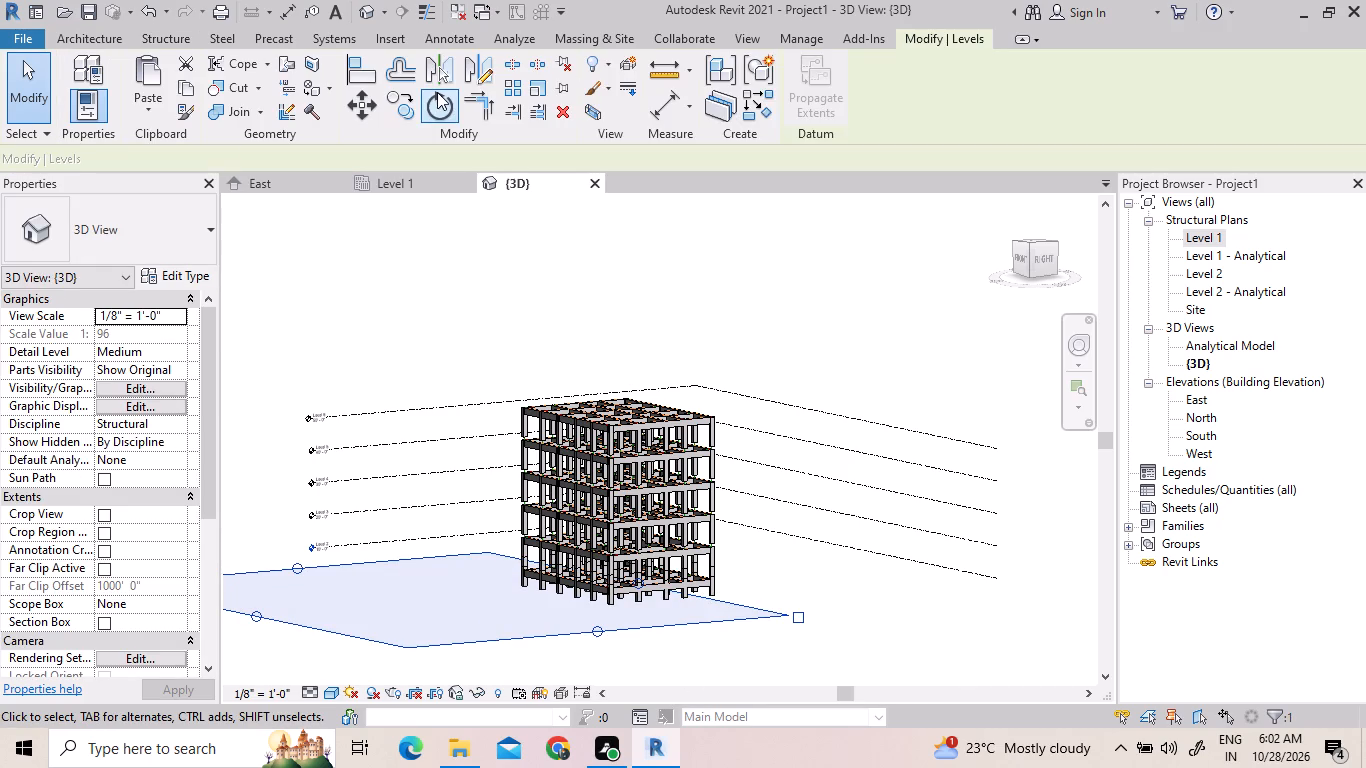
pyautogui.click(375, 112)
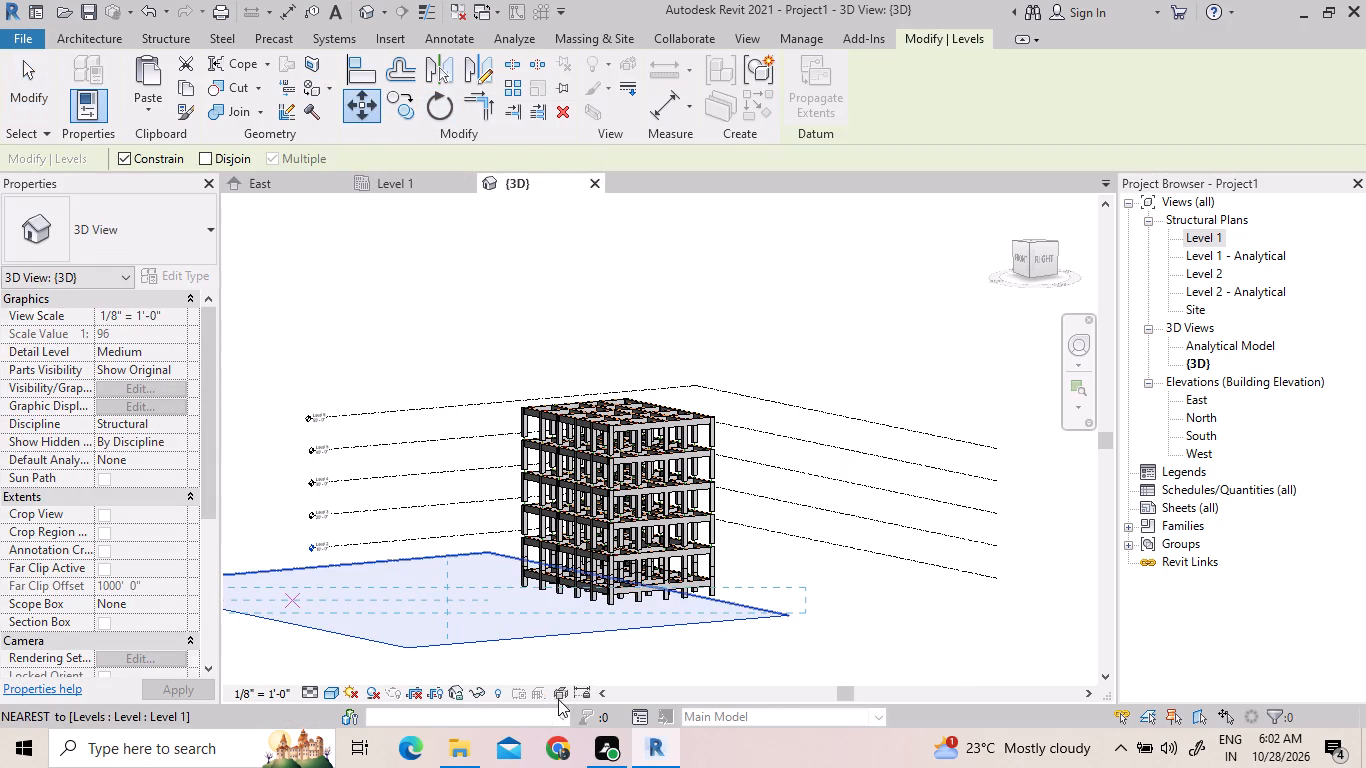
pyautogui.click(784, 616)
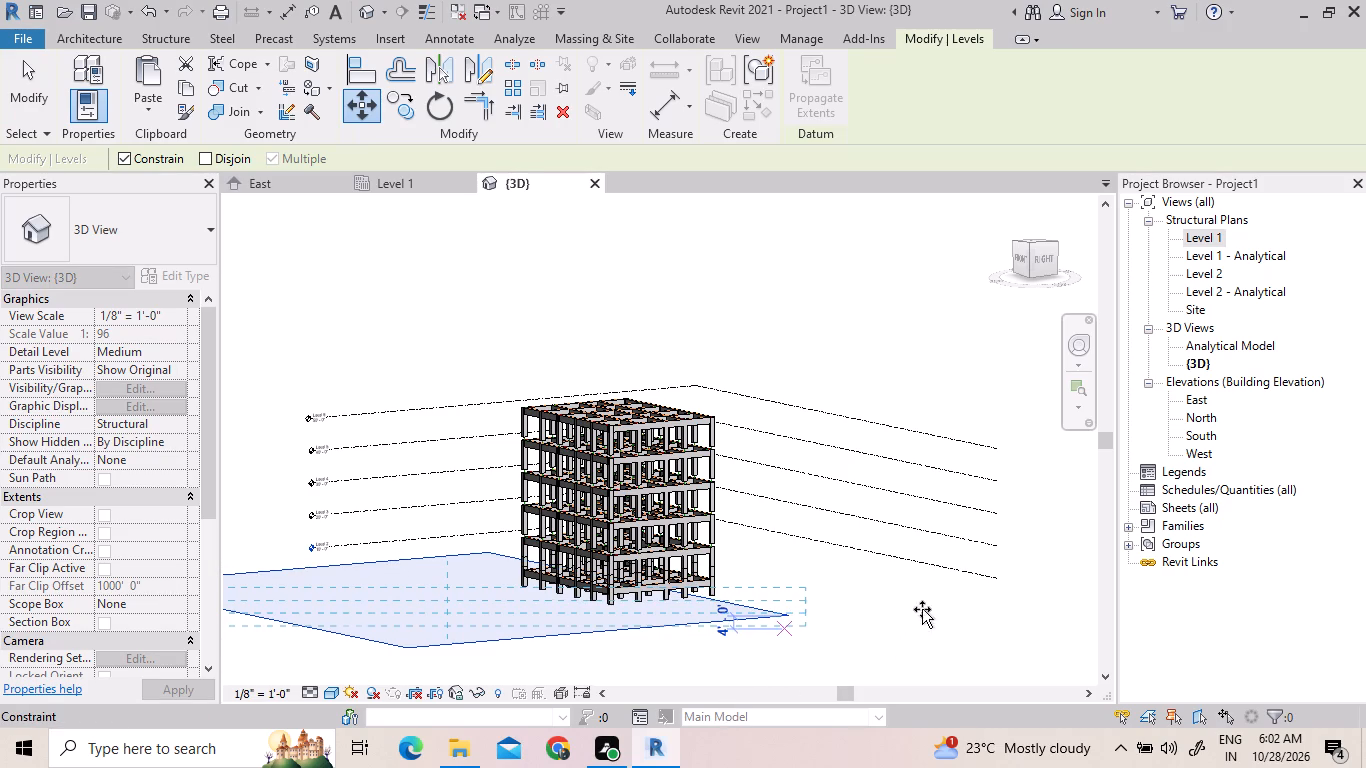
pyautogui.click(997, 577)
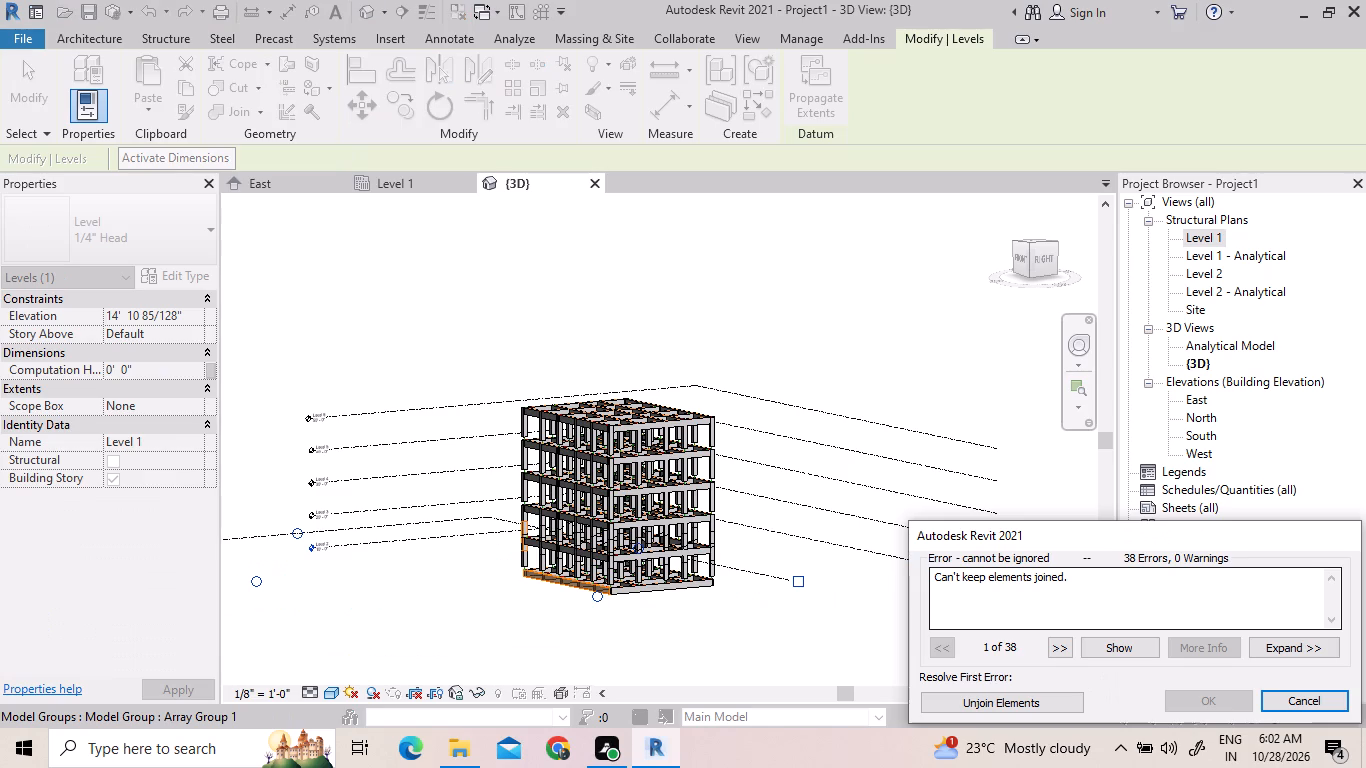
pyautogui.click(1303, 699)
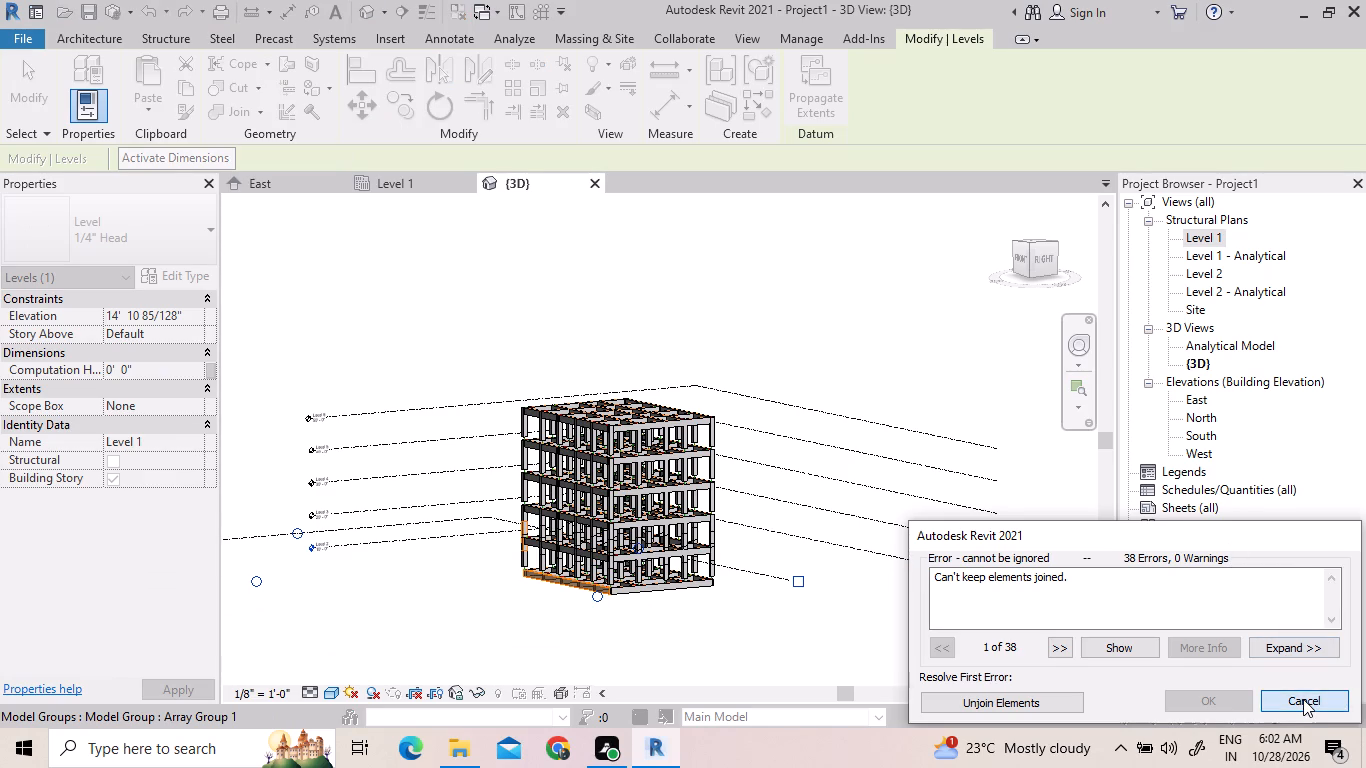
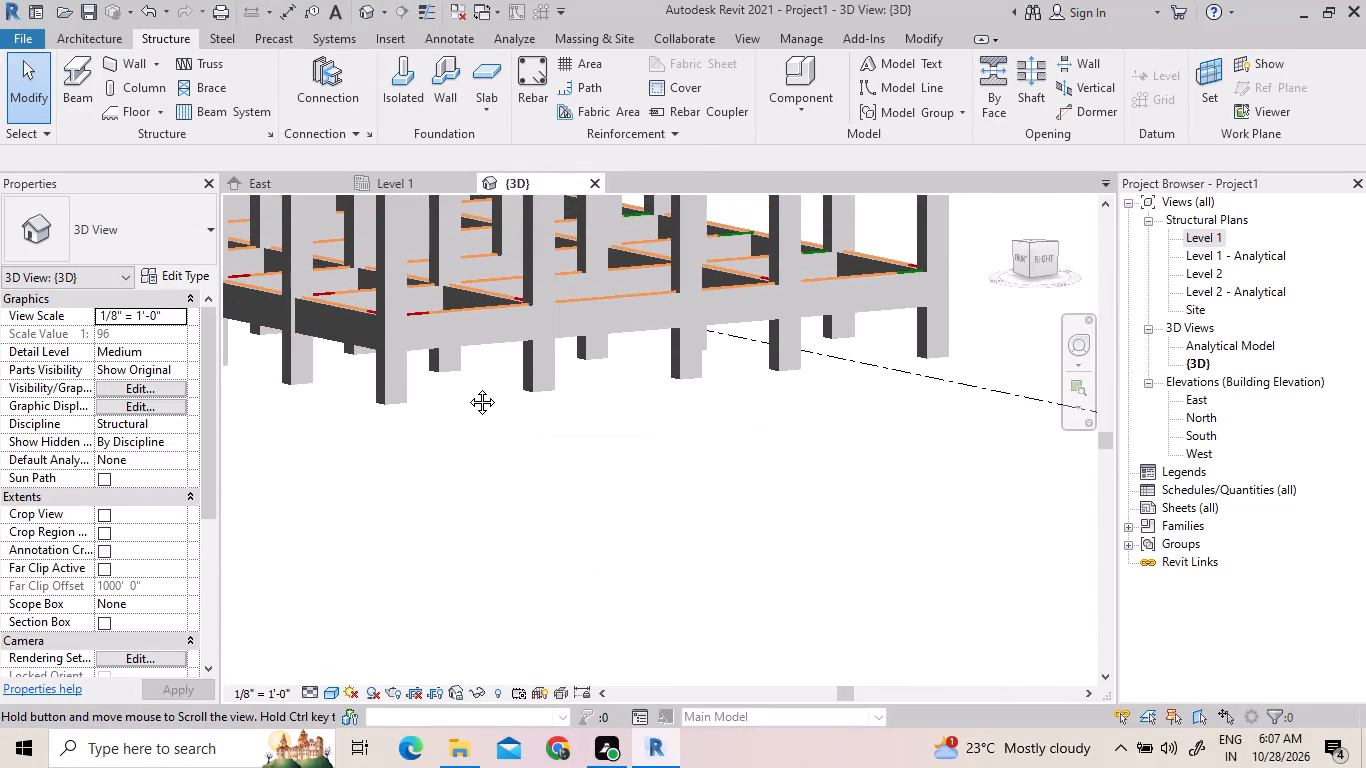
# Examine the base of the frame, the upper storeys and the surrounding level lines in the 3D view.
pyautogui.scroll(1, 468, 389)
pyautogui.scroll(-5, 469, 389)
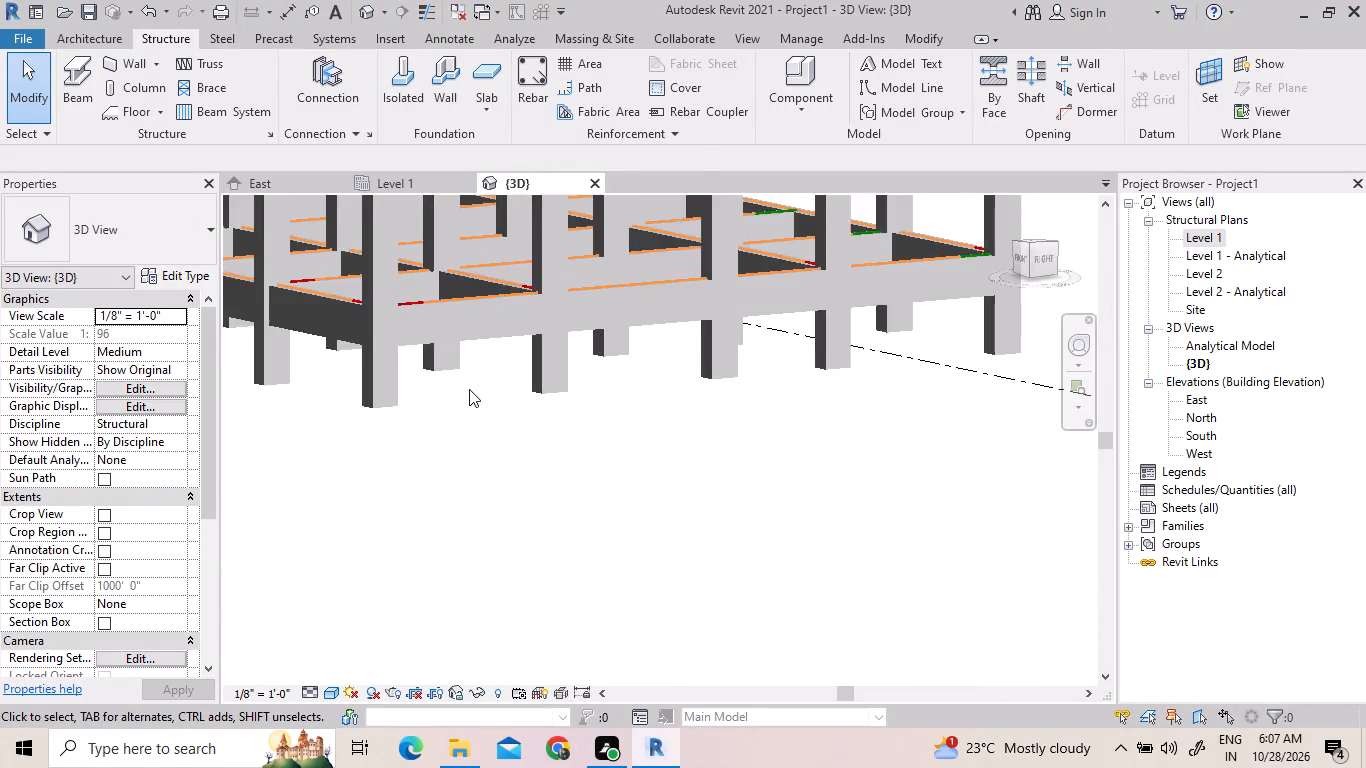
pyautogui.moveTo(469, 389); pyautogui.dragTo(453, 453, button='middle')
pyautogui.scroll(-1, 468, 393)
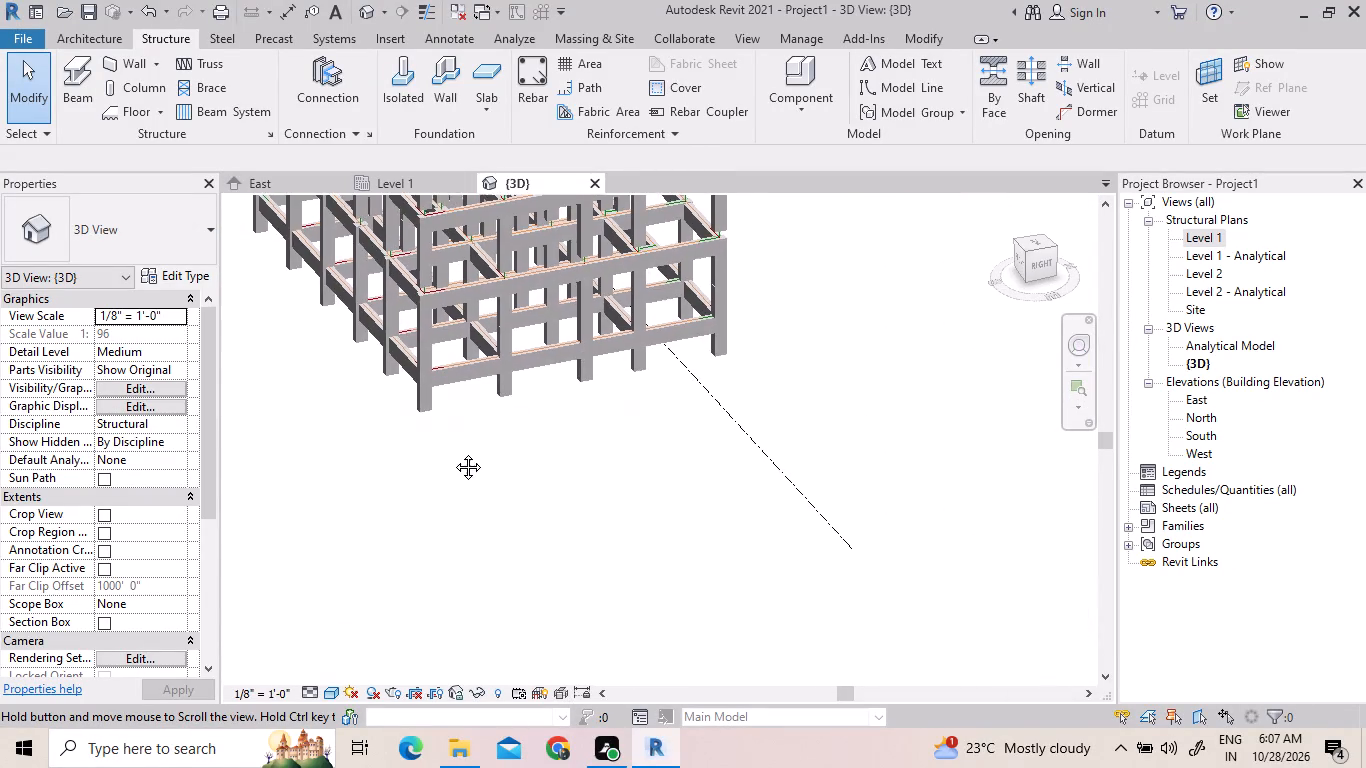
pyautogui.scroll(1, 461, 448)
pyautogui.moveTo(553, 369); pyautogui.dragTo(572, 617, button='middle')
pyautogui.scroll(-1, 553, 369)
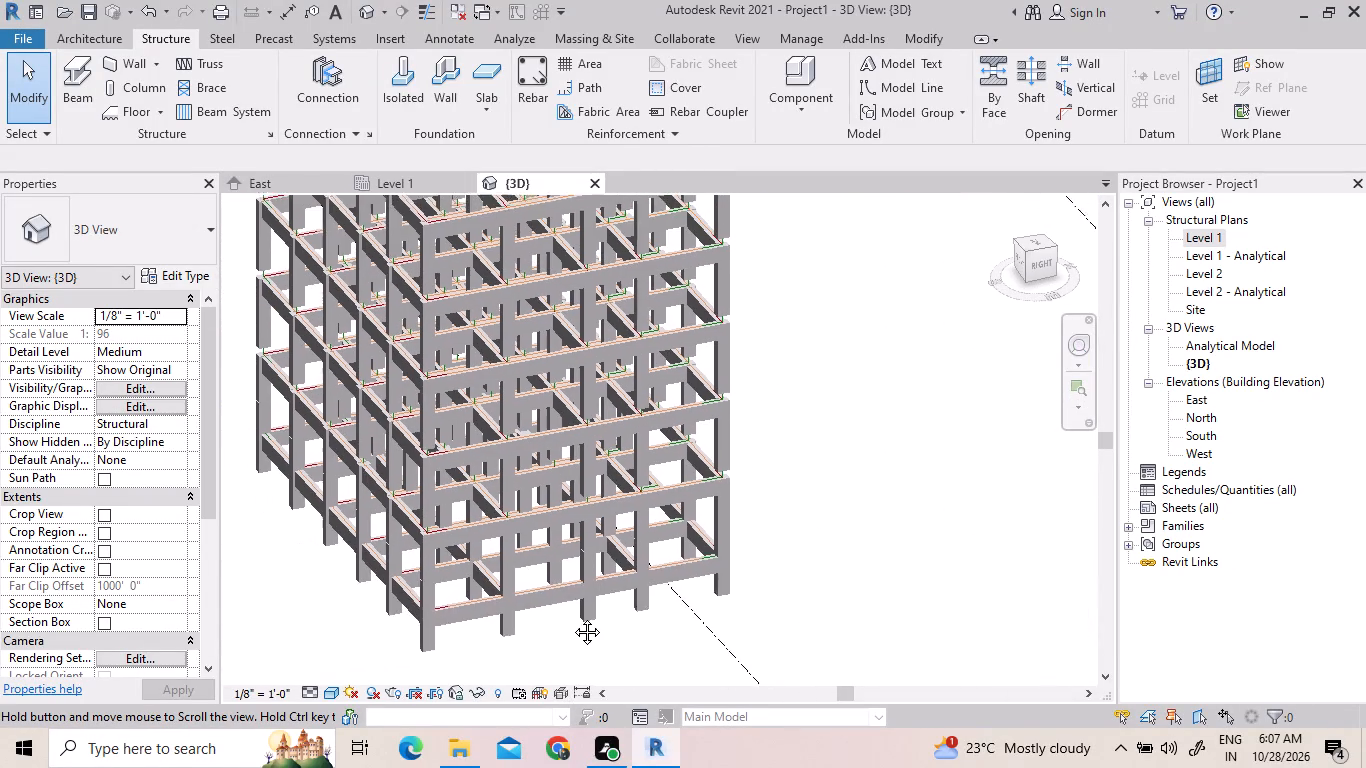
pyautogui.moveTo(572, 617); pyautogui.dragTo(589, 614, button='middle')
pyautogui.moveTo(915, 412); pyautogui.dragTo(847, 583, button='middle')
pyautogui.scroll(-1, 847, 587)
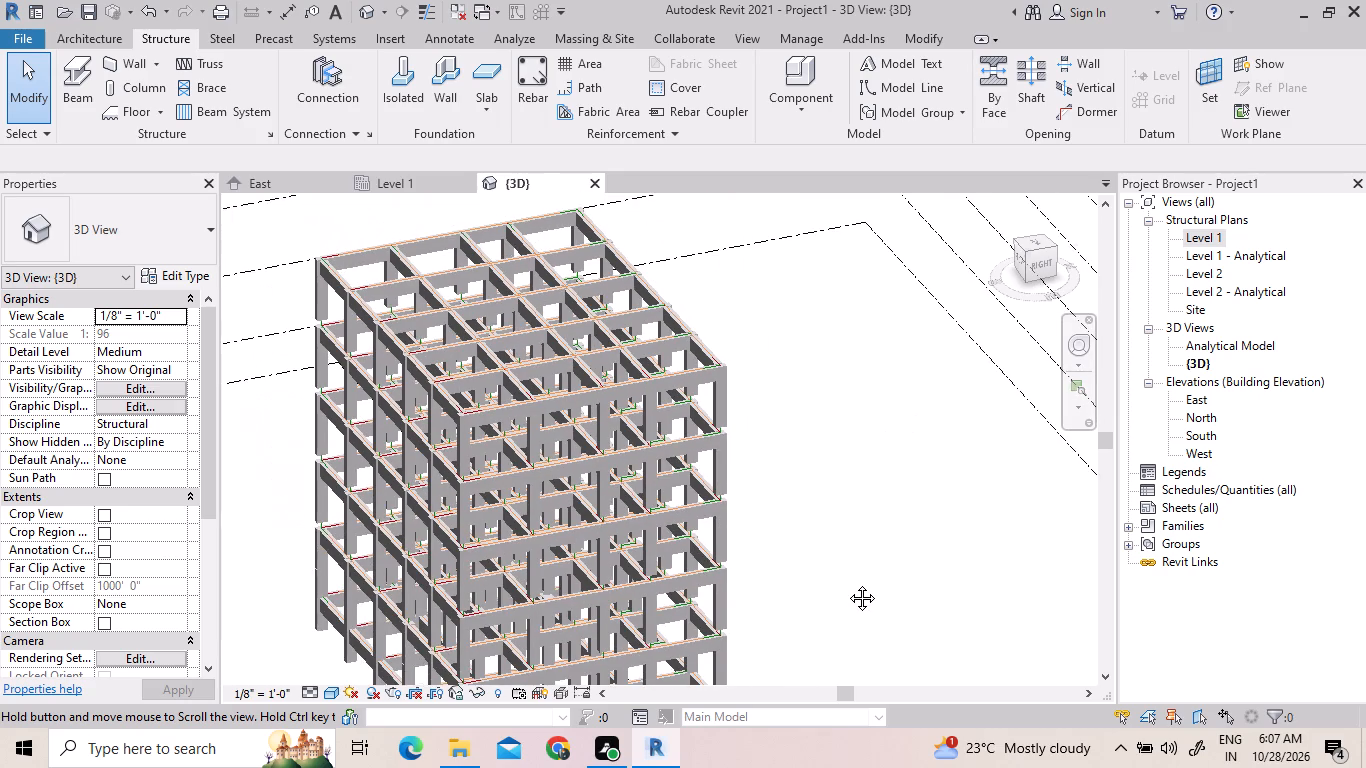
pyautogui.moveTo(847, 583); pyautogui.dragTo(851, 569, button='middle')
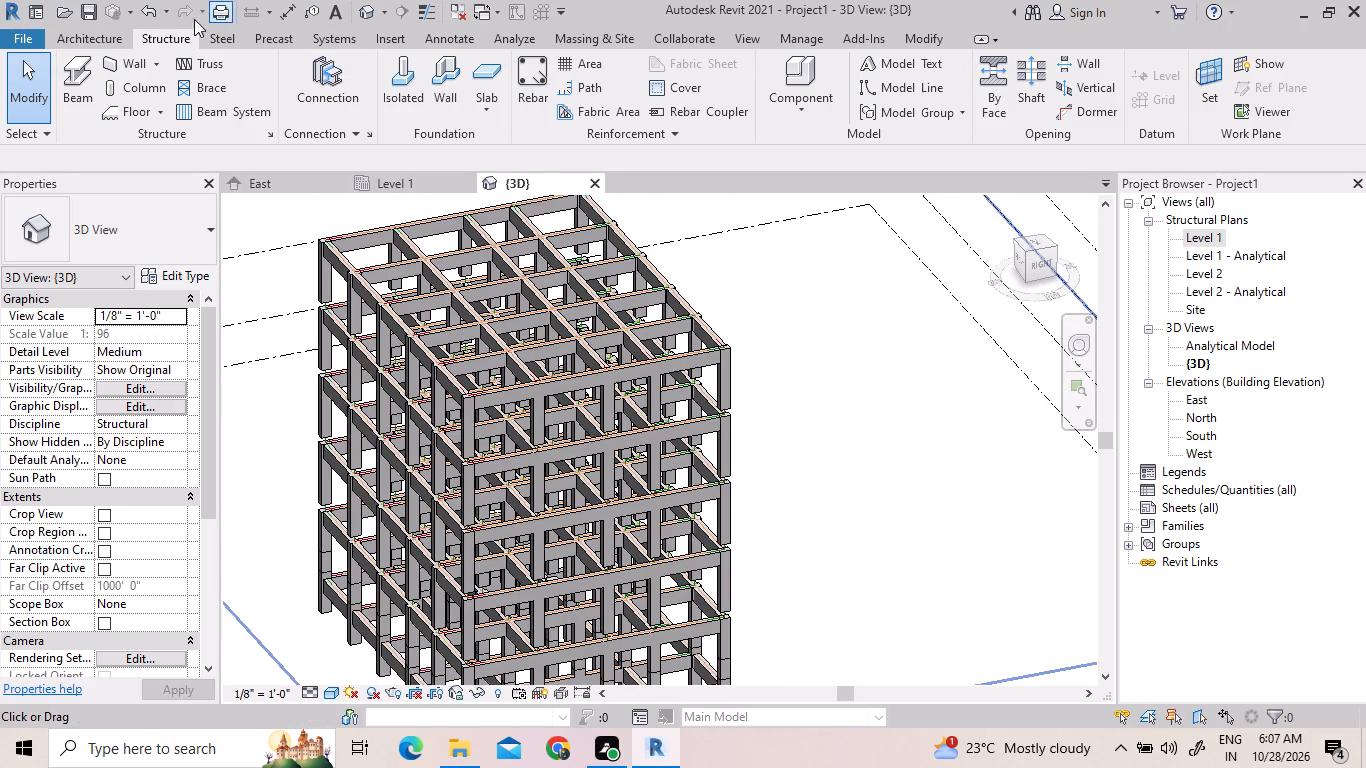
# Save the project as "28 mrng rc frames" in the FUJI folder inside REVIT STRUCTURE on the Desktop.
pyautogui.click(36, 43)
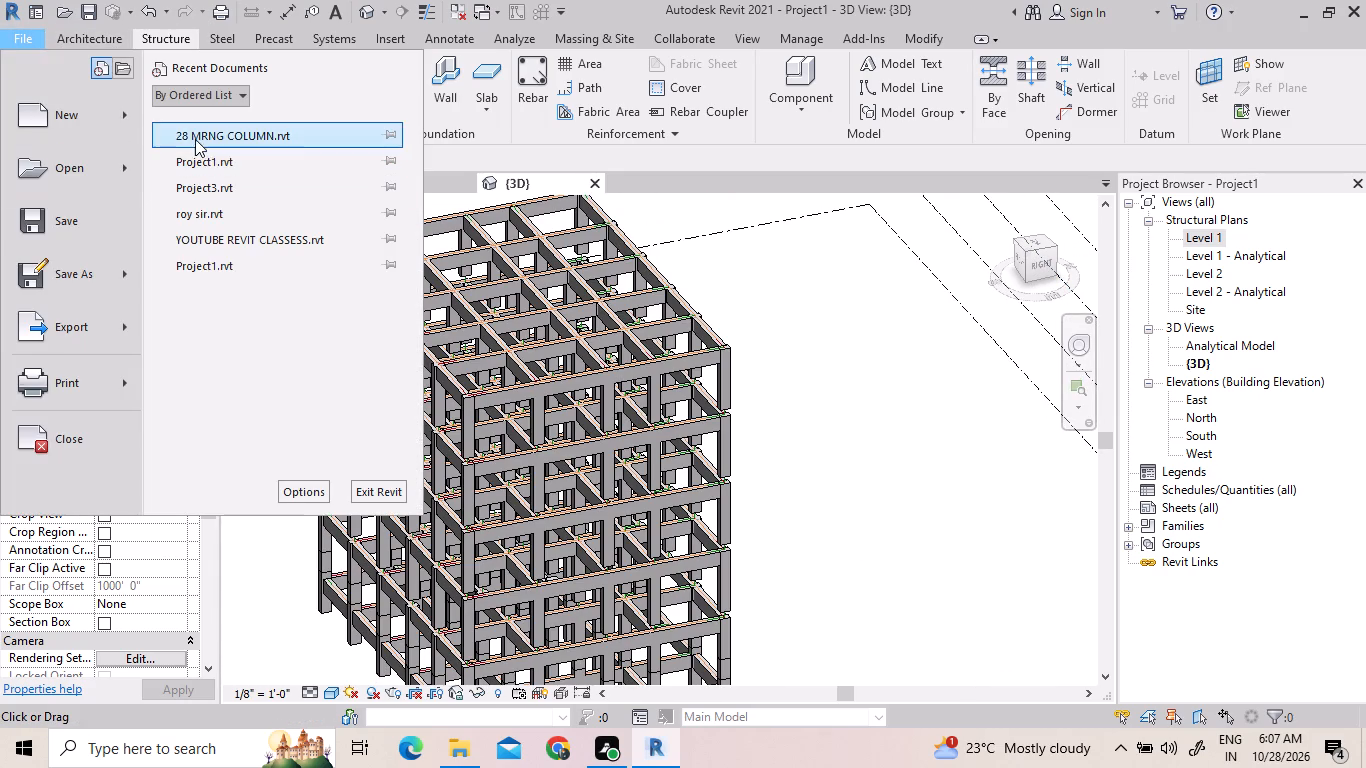
pyautogui.click(72, 265)
pyautogui.click(297, 202)
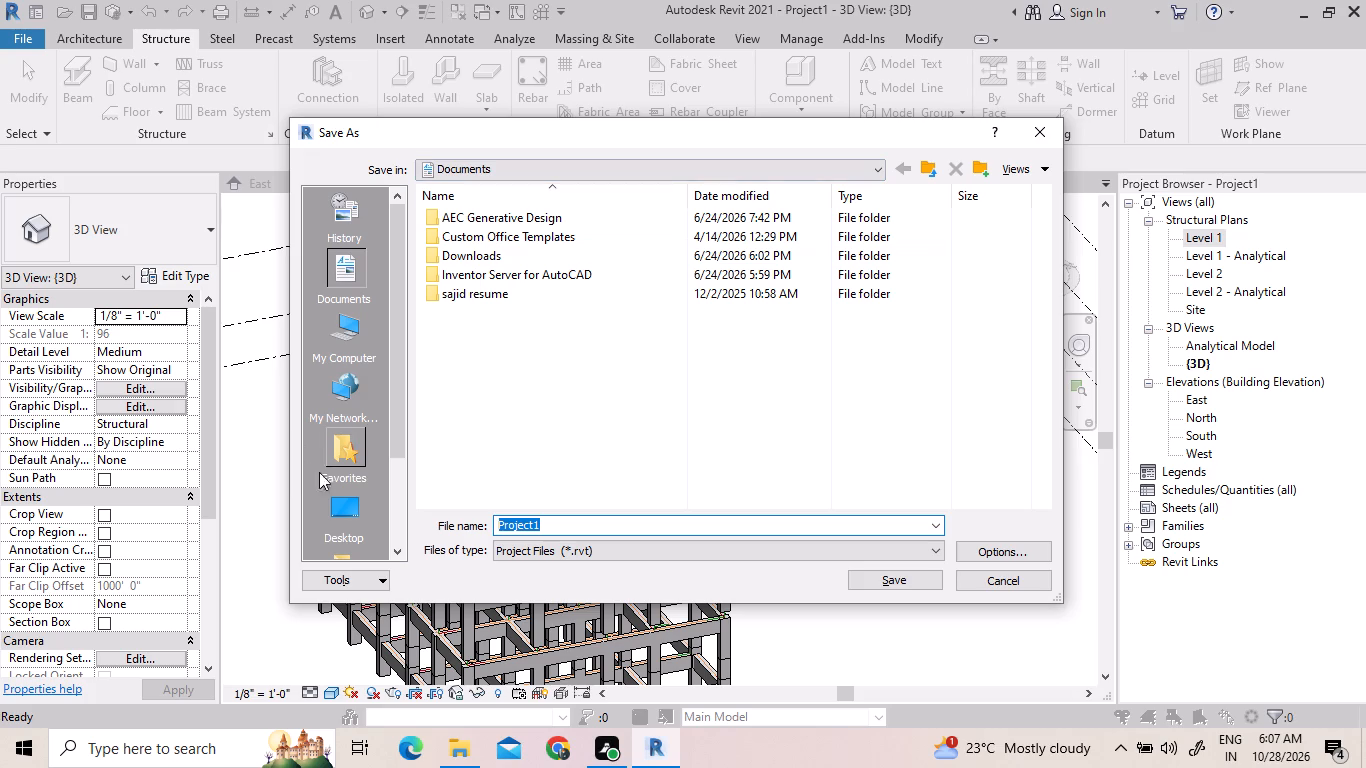
pyautogui.doubleClick(340, 510)
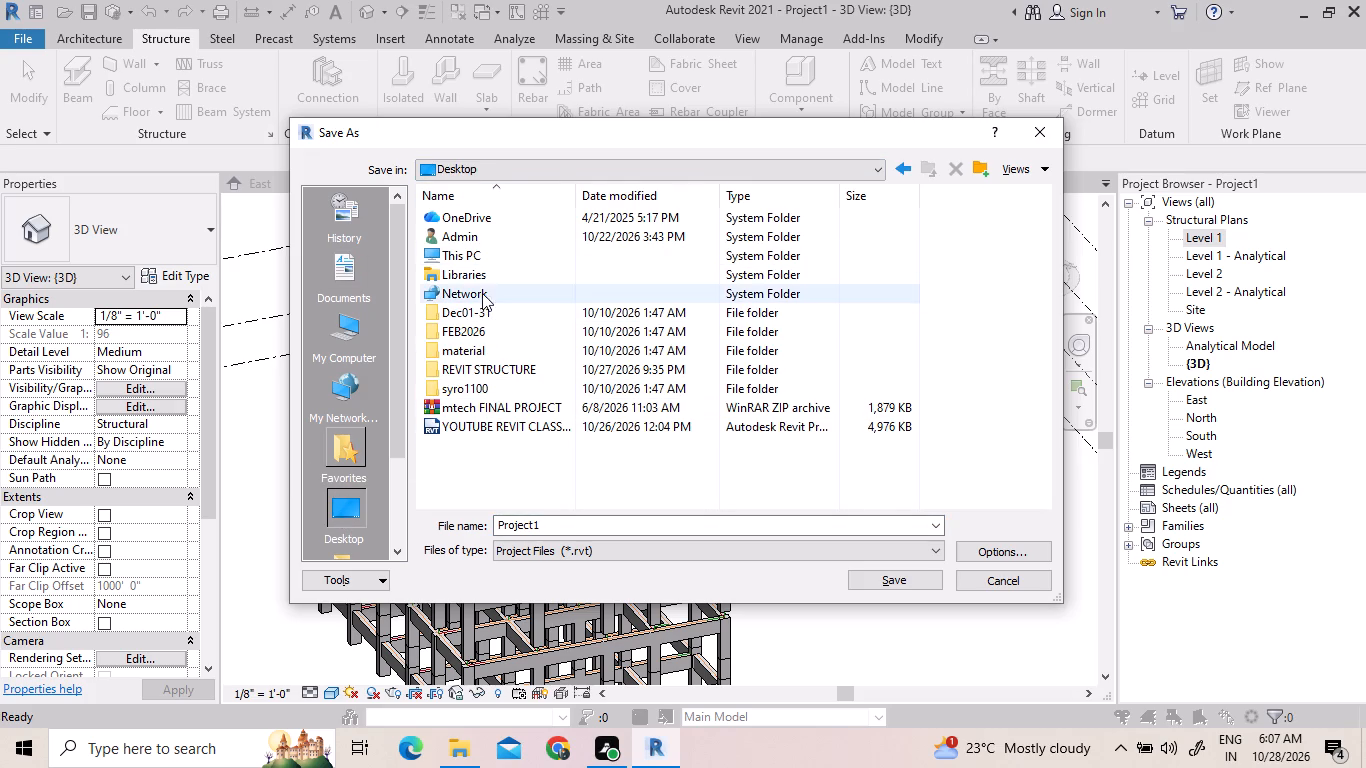
pyautogui.doubleClick(510, 368)
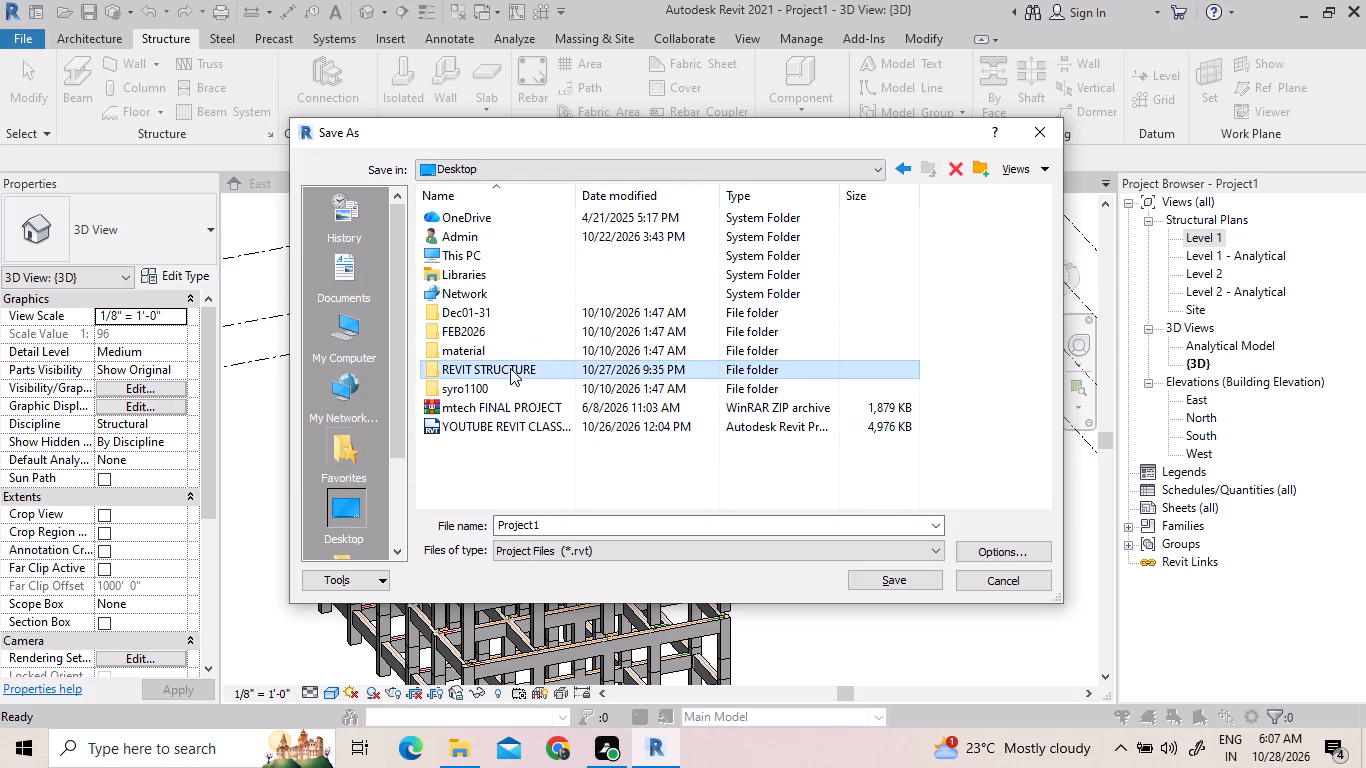
pyautogui.doubleClick(503, 217)
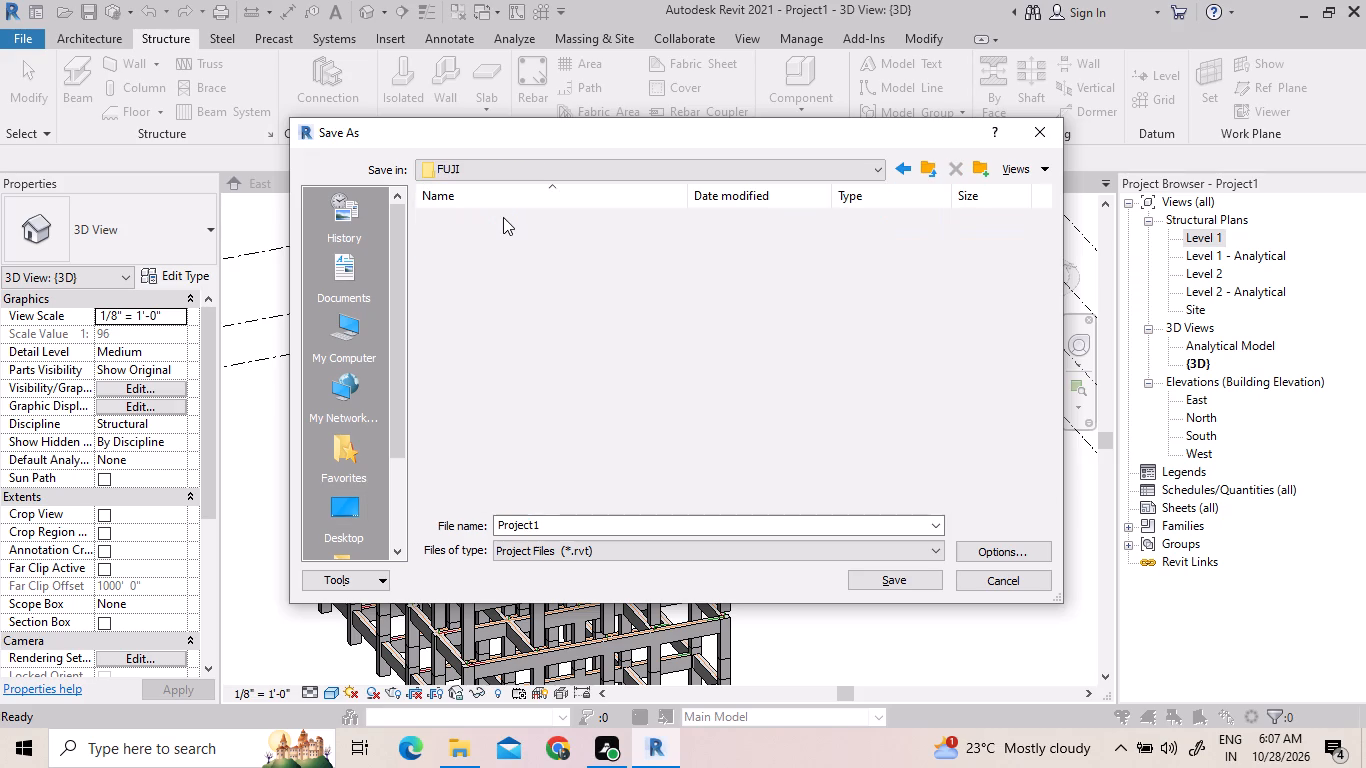
pyautogui.click(578, 525)
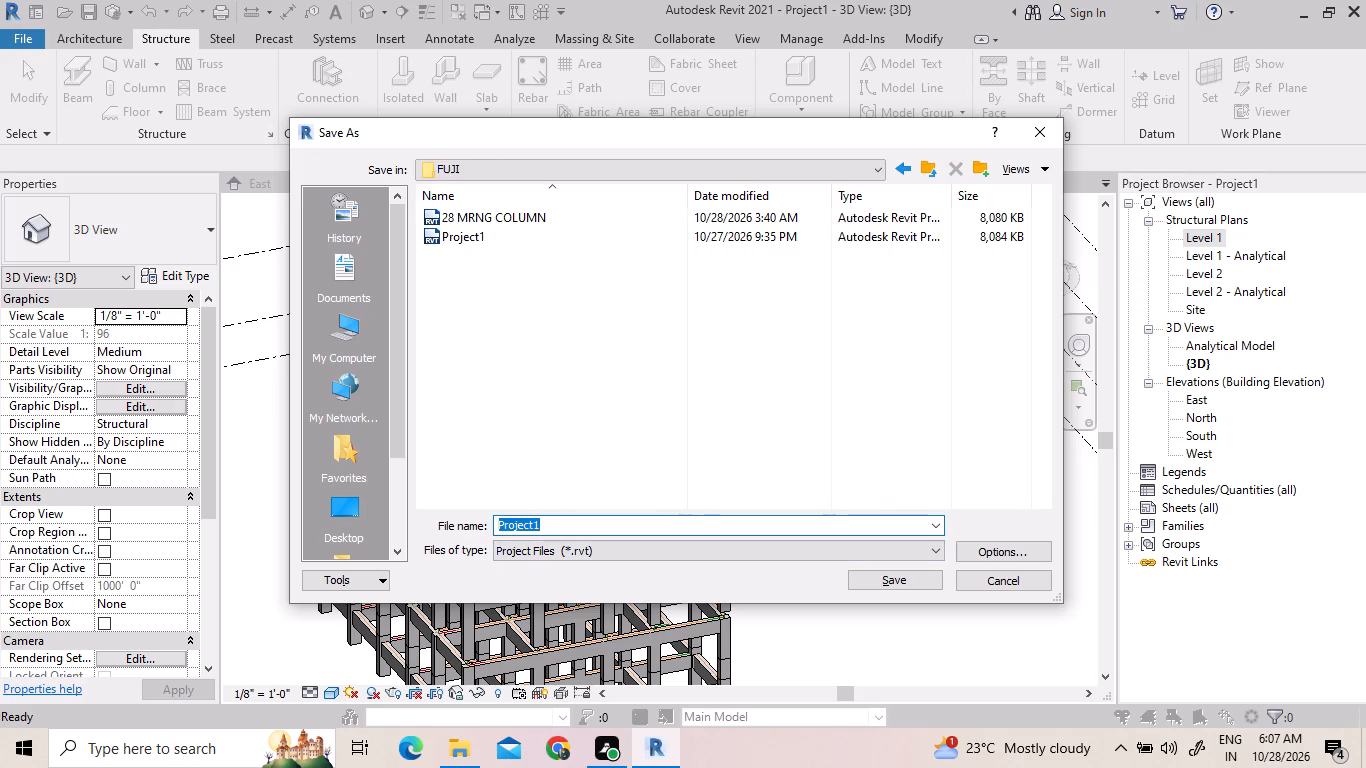
pyautogui.write('28 mrng')
pyautogui.press('space')
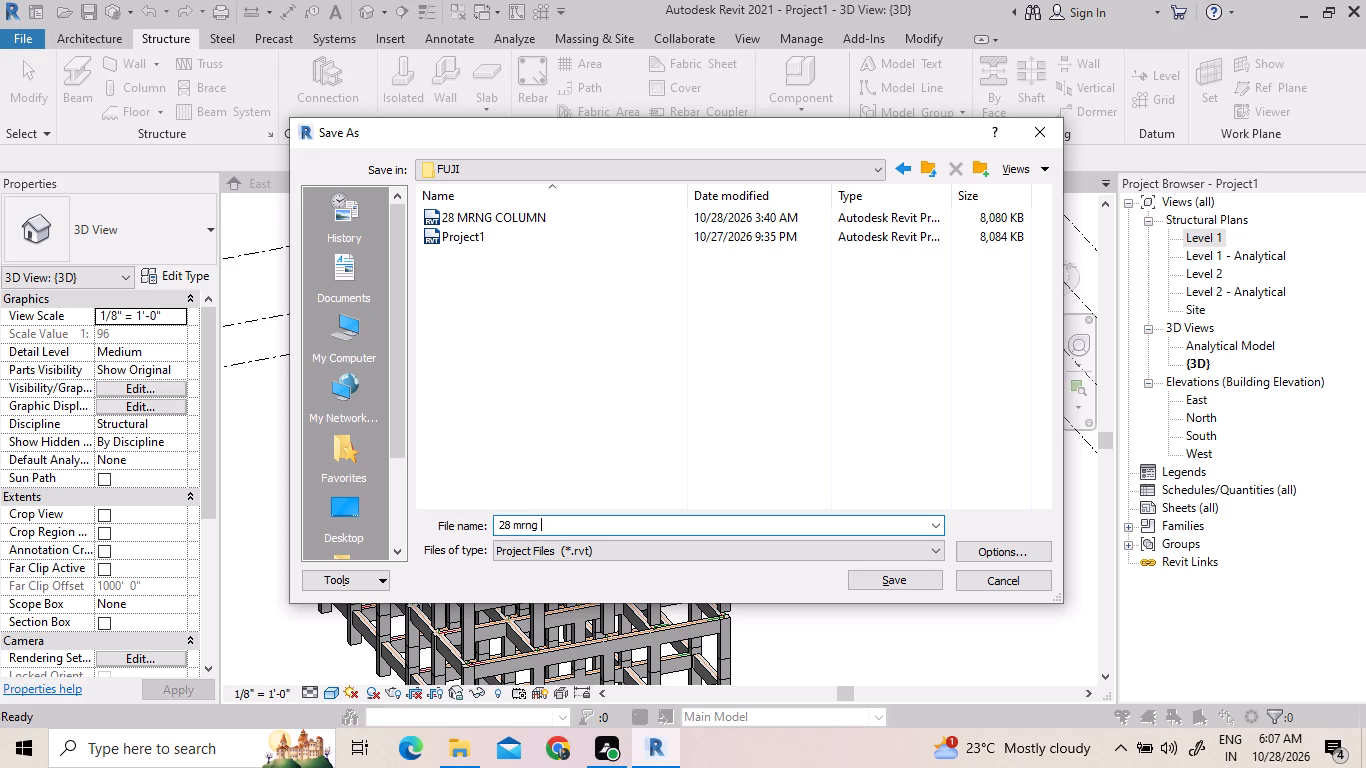
pyautogui.write('rc')
pyautogui.press('space')
pyautogui.write('frames')
pyautogui.press('Return')
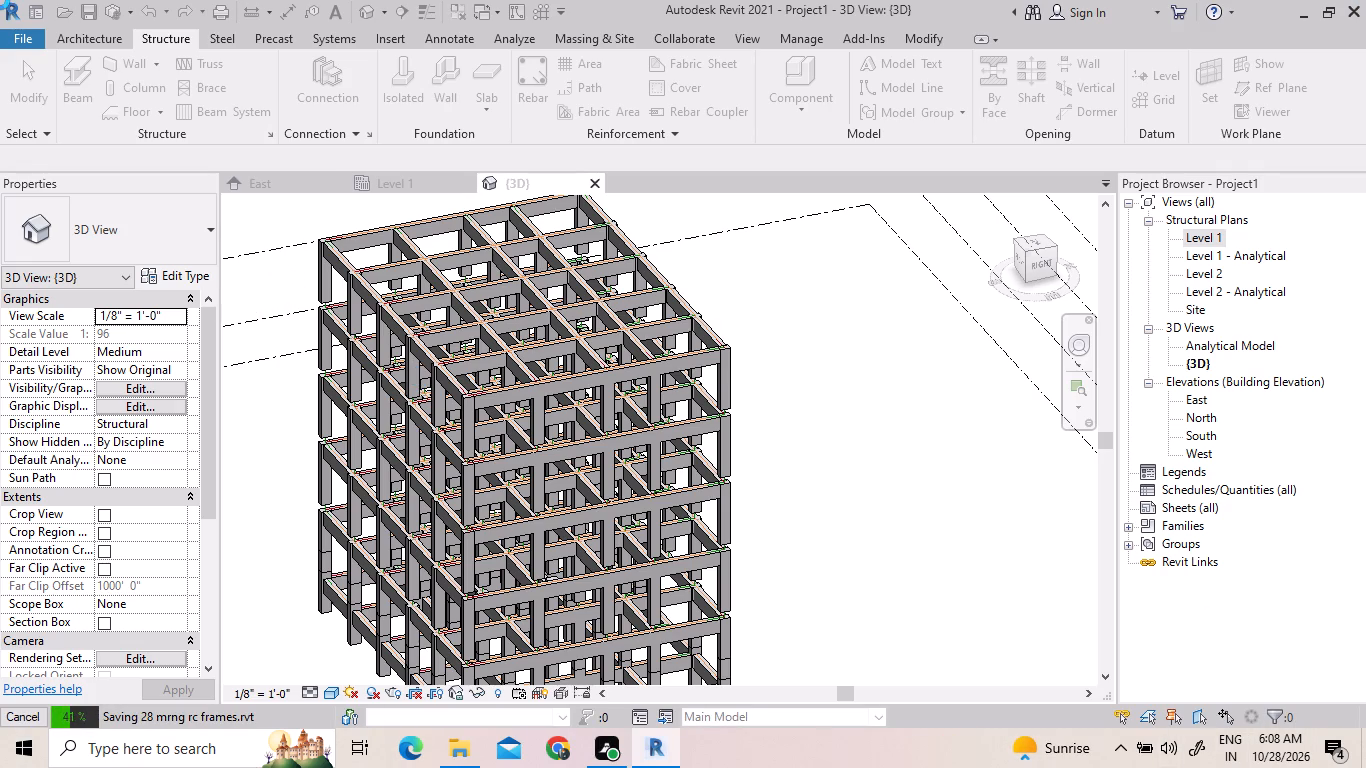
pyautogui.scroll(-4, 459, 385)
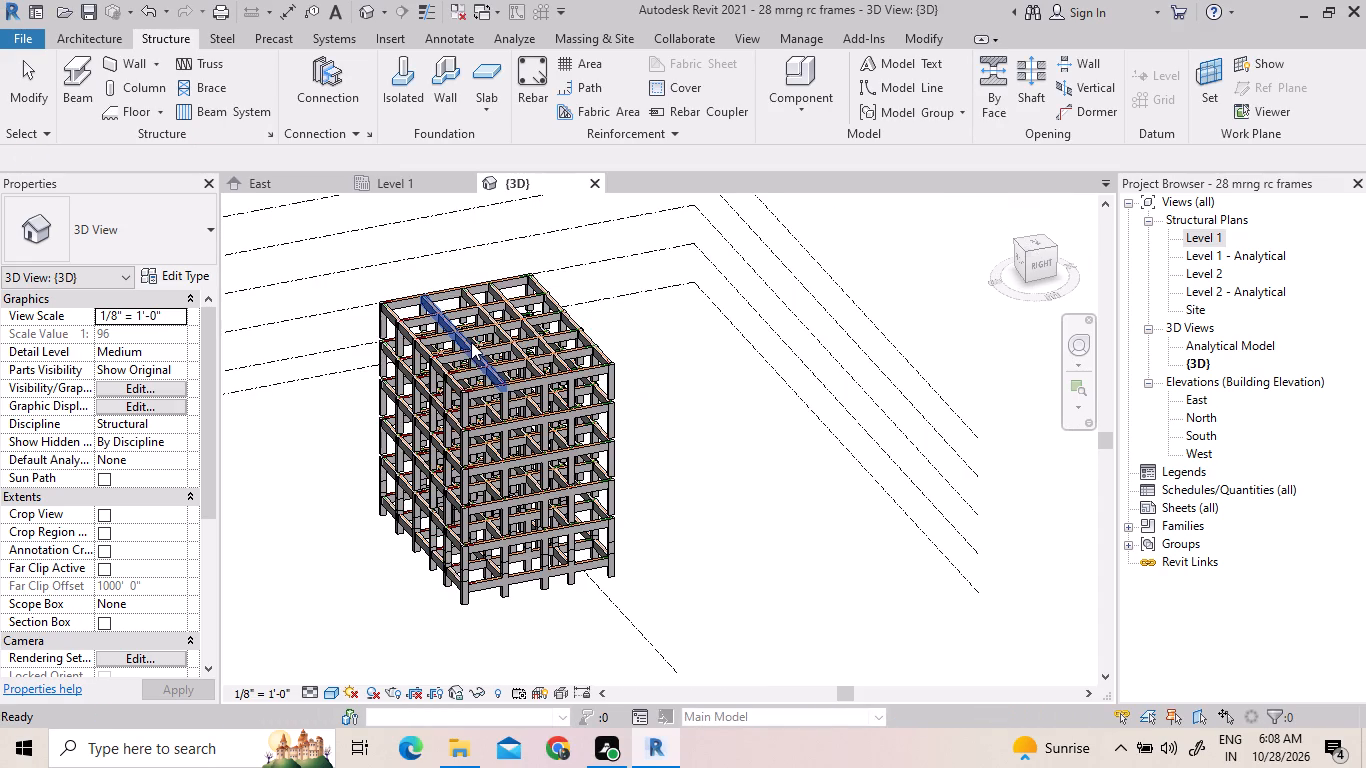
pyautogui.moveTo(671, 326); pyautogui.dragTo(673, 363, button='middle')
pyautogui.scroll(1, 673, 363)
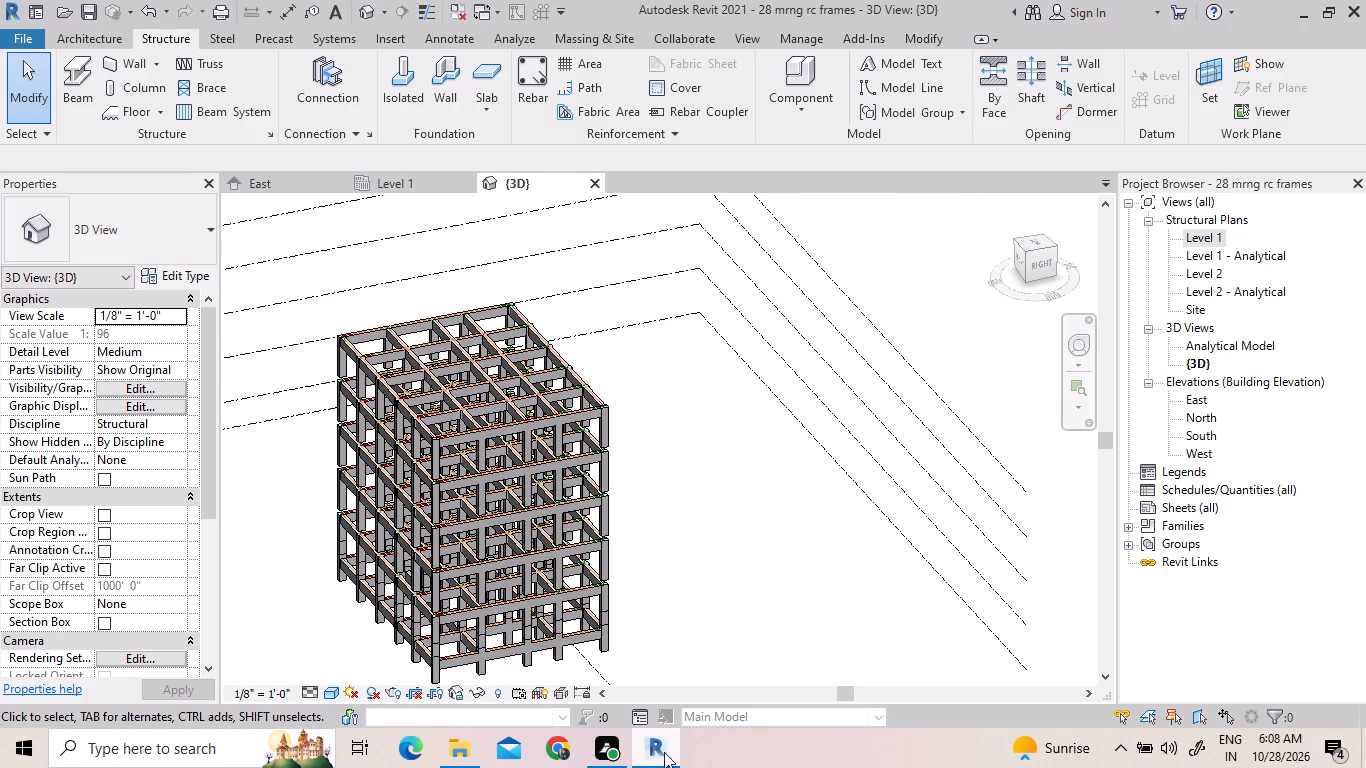